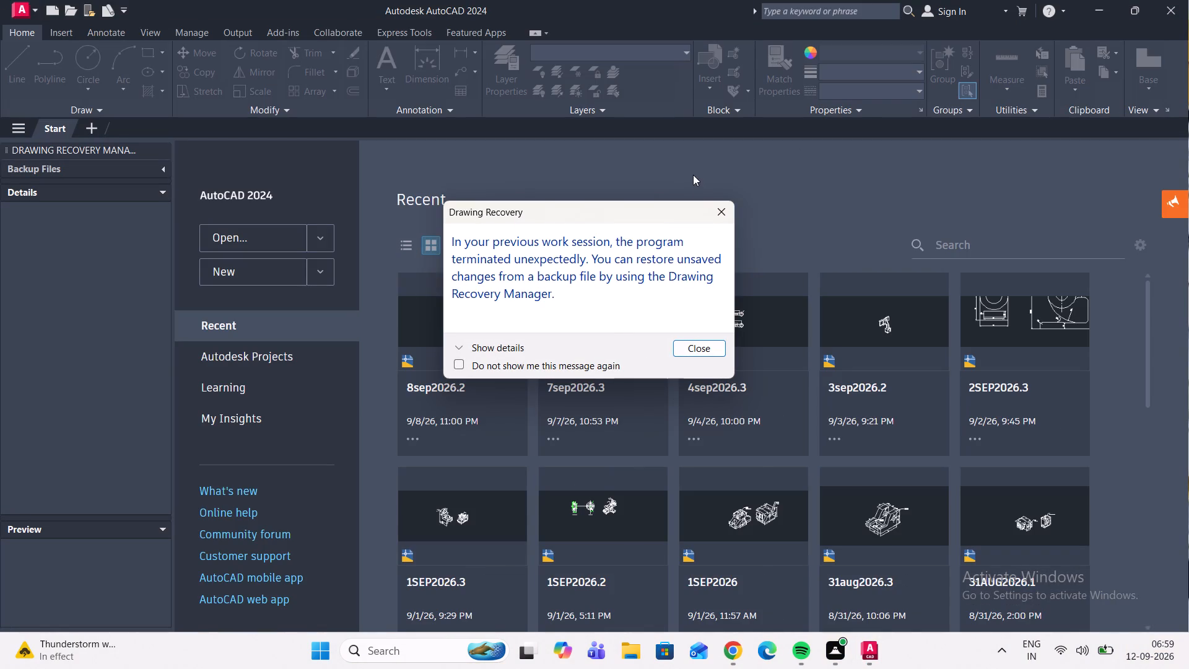
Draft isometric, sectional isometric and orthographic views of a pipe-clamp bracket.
Dismiss the drawing recovery message and create a new blank drawing.
{"action": "left_click", "coordinate": [723, 212]}
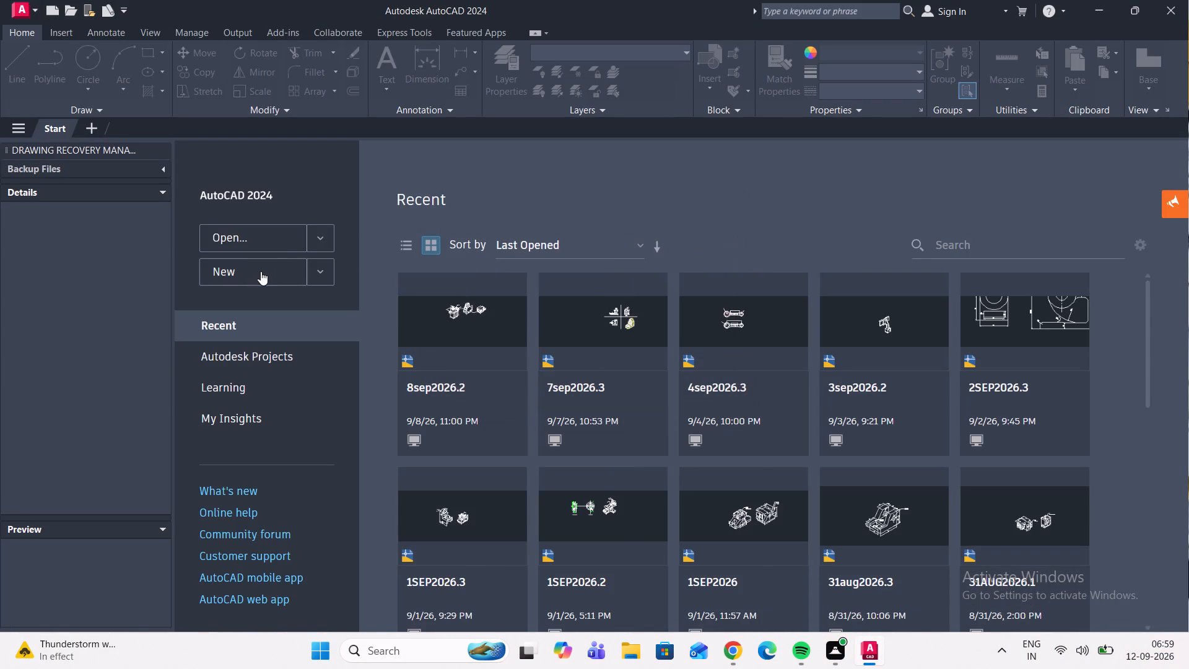
{"action": "double_click", "coordinate": [266, 269]}
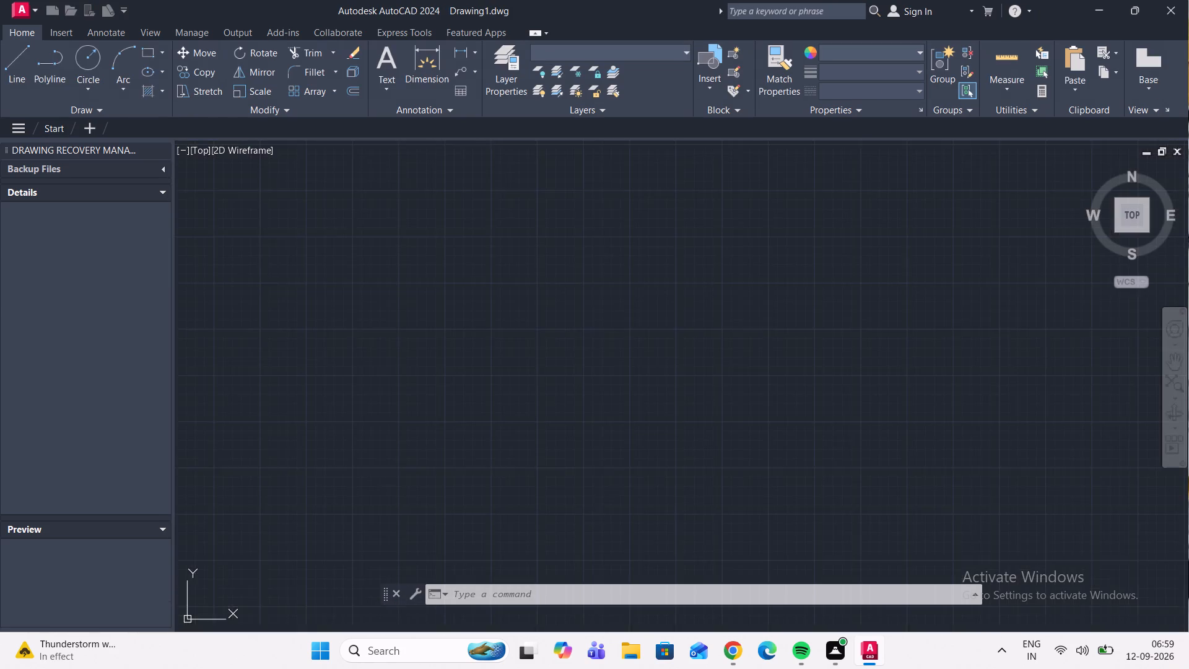
Turn on isometric drafting with ISODRAFT, using the isoplane Left option.
{"action": "scroll", "coordinate": [424, 217], "scroll_direction": "down", "scroll_amount": 2}
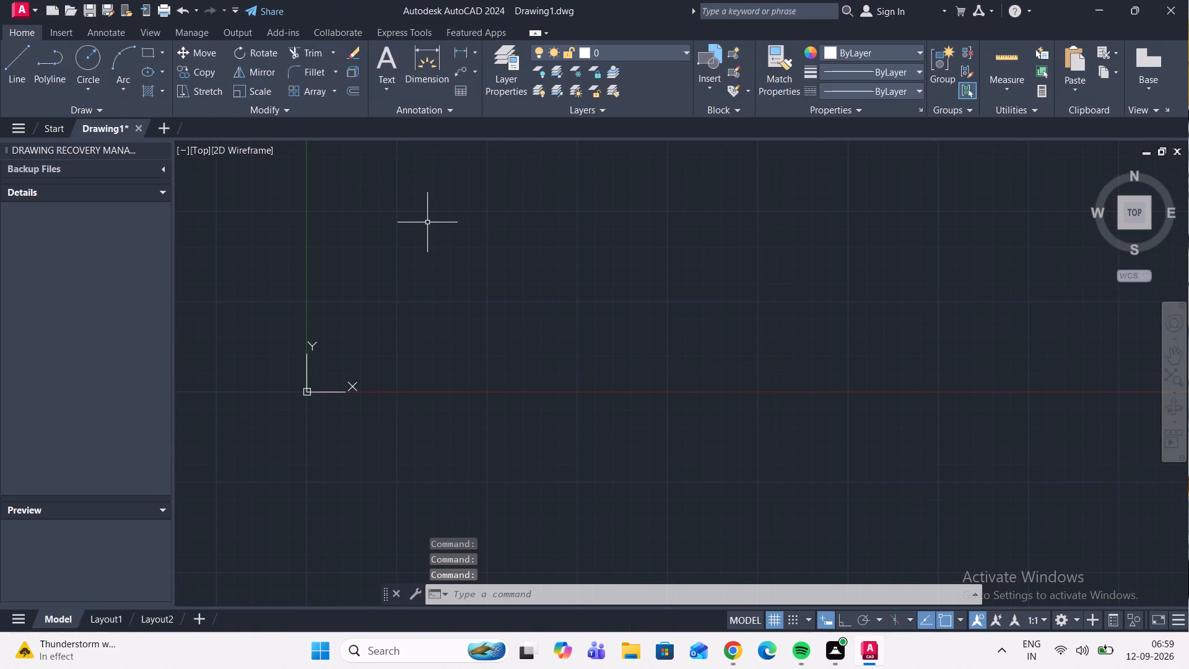
{"action": "key", "text": "i"}
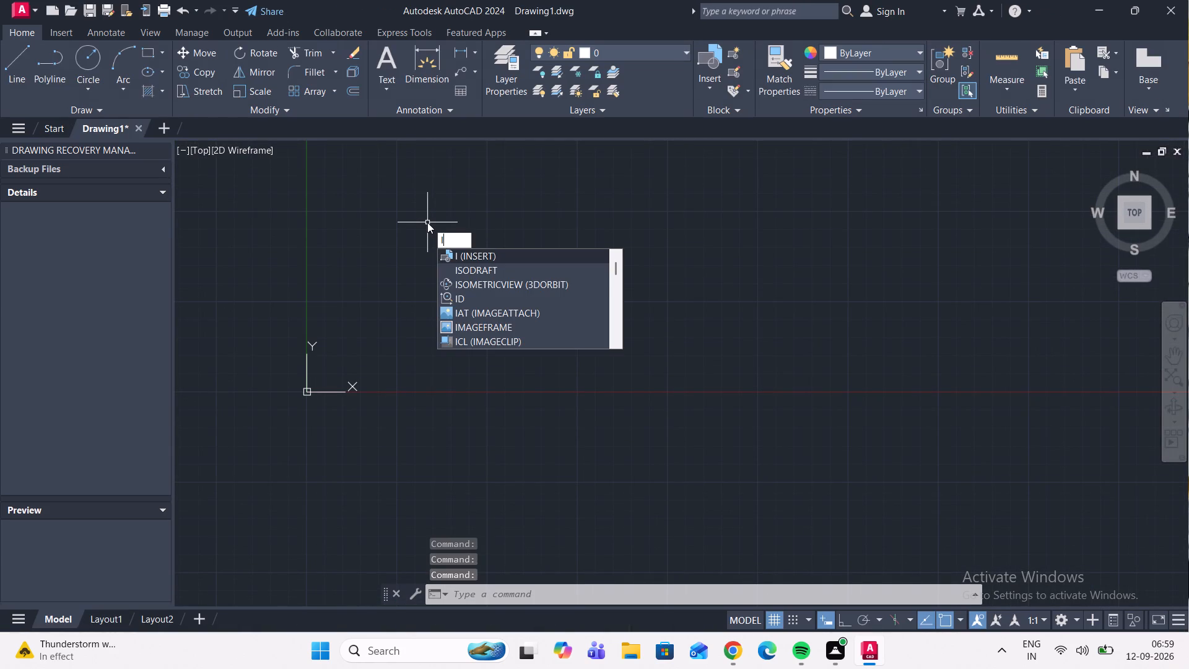
{"action": "key", "text": "s"}
{"action": "key", "text": "o"}
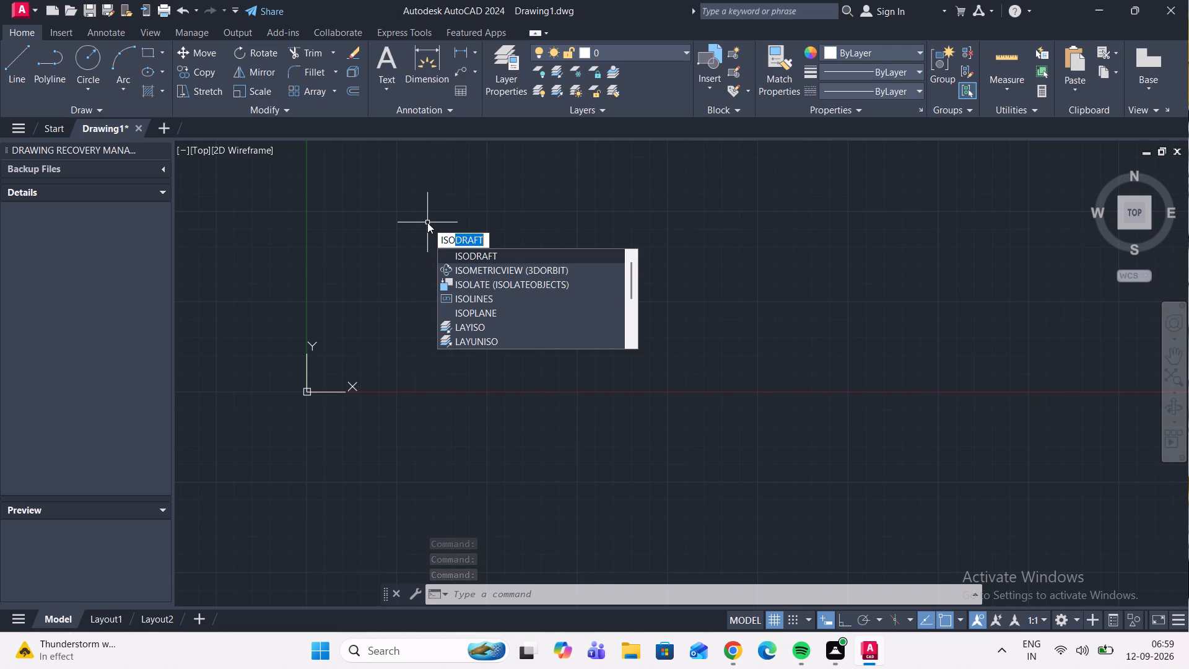
{"action": "key", "text": "Return"}
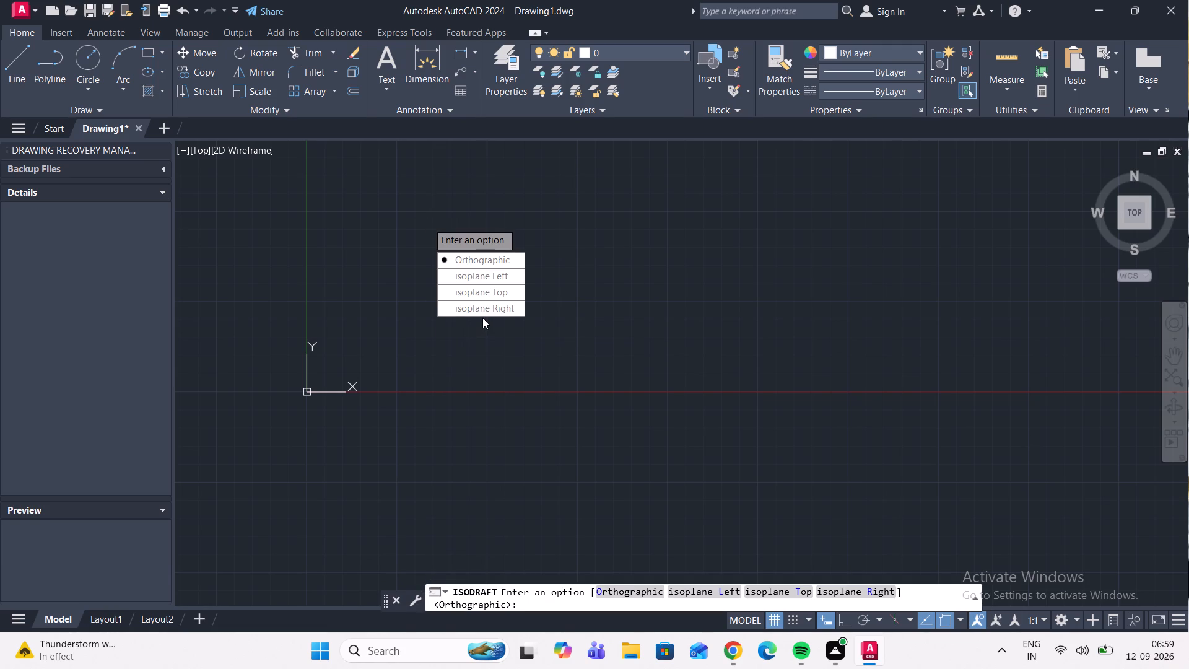
{"action": "left_click_drag", "start_coordinate": [501, 276], "coordinate": [427, 222]}
Draw a freehand construction line along the 330° isometric axis with Ortho on.
{"action": "middle_click_drag", "start_coordinate": [446, 246], "coordinate": [446, 247]}
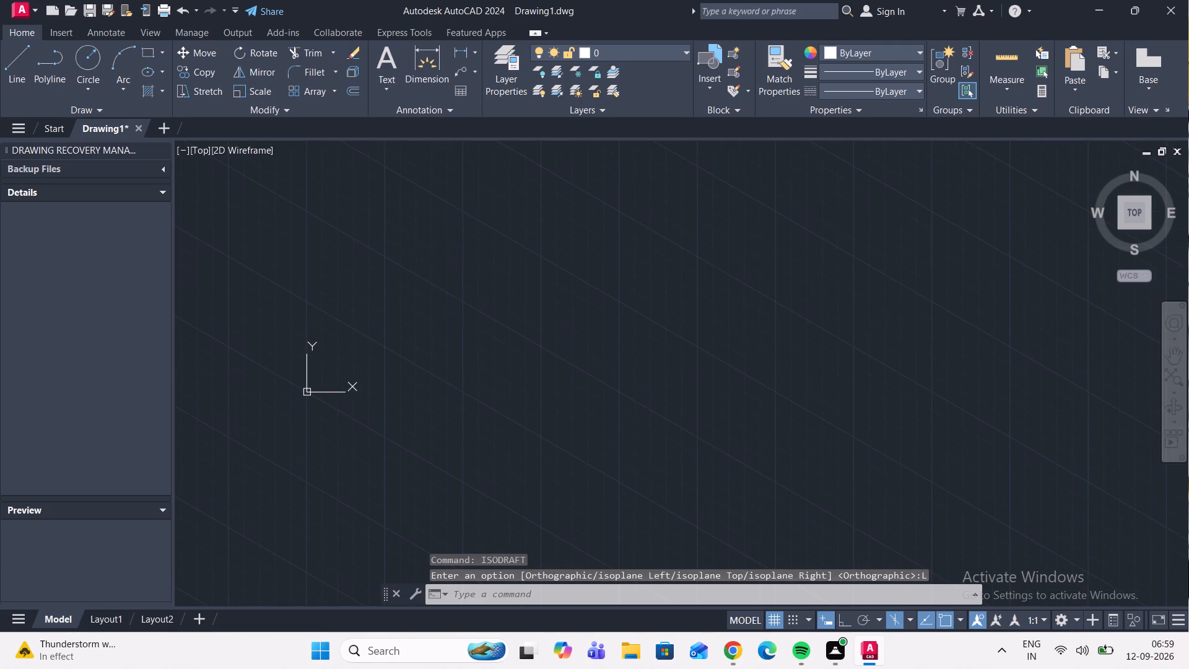
{"action": "middle_click_drag", "start_coordinate": [446, 247], "coordinate": [469, 333]}
{"action": "middle_click_drag", "start_coordinate": [537, 337], "coordinate": [522, 308]}
{"action": "scroll", "coordinate": [522, 309], "scroll_direction": "down", "scroll_amount": 2}
{"action": "scroll", "coordinate": [516, 305], "scroll_direction": "up", "scroll_amount": 2}
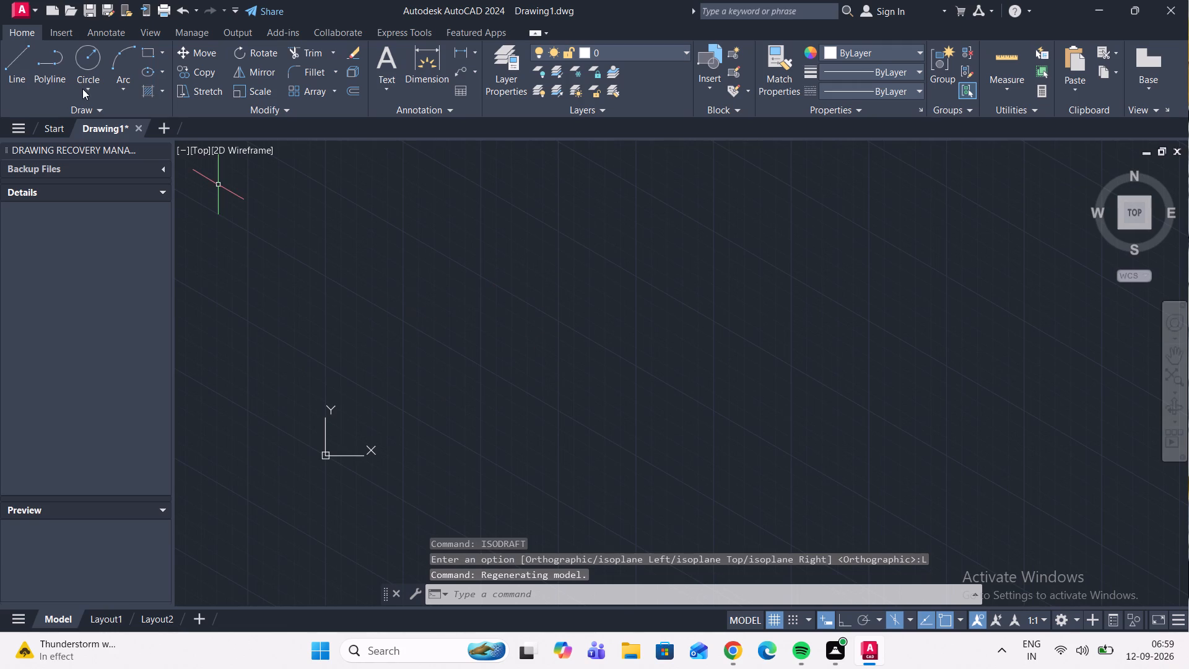
{"action": "left_click", "coordinate": [28, 64]}
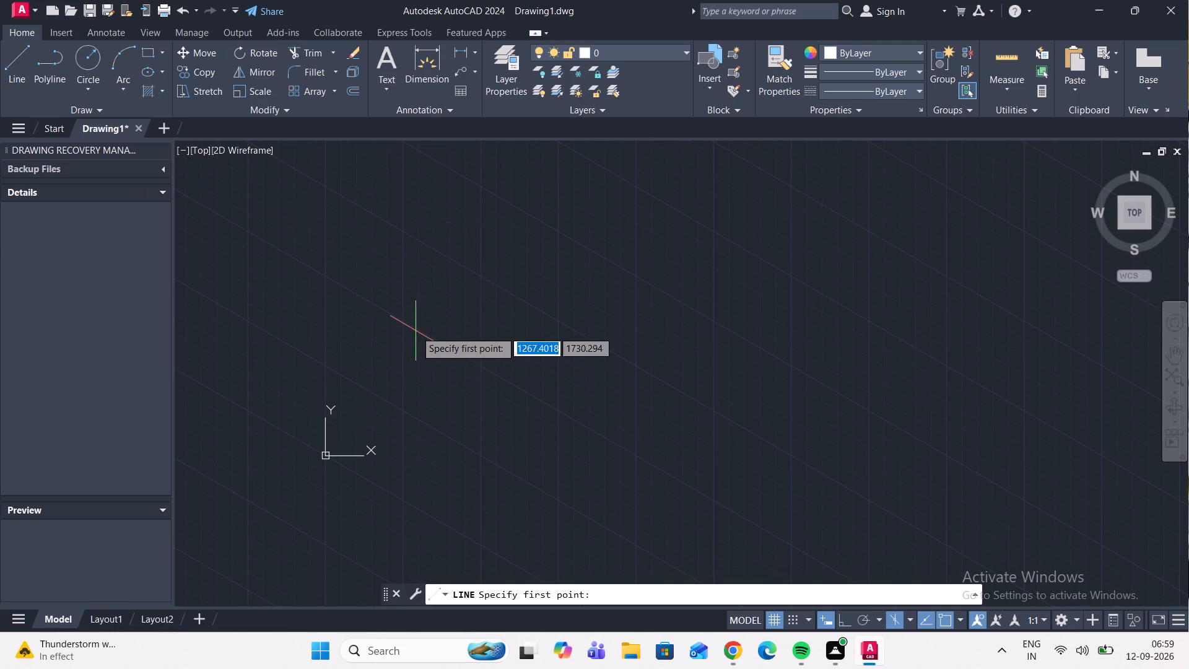
{"action": "left_click", "coordinate": [402, 317]}
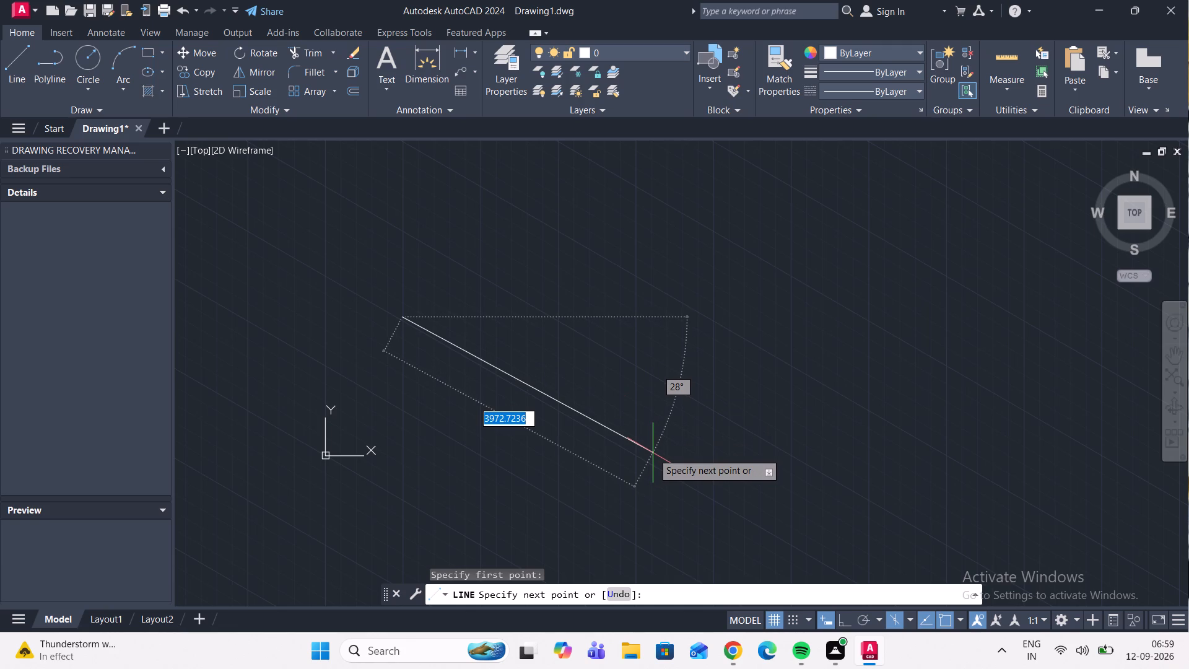
{"action": "key", "text": "F8"}
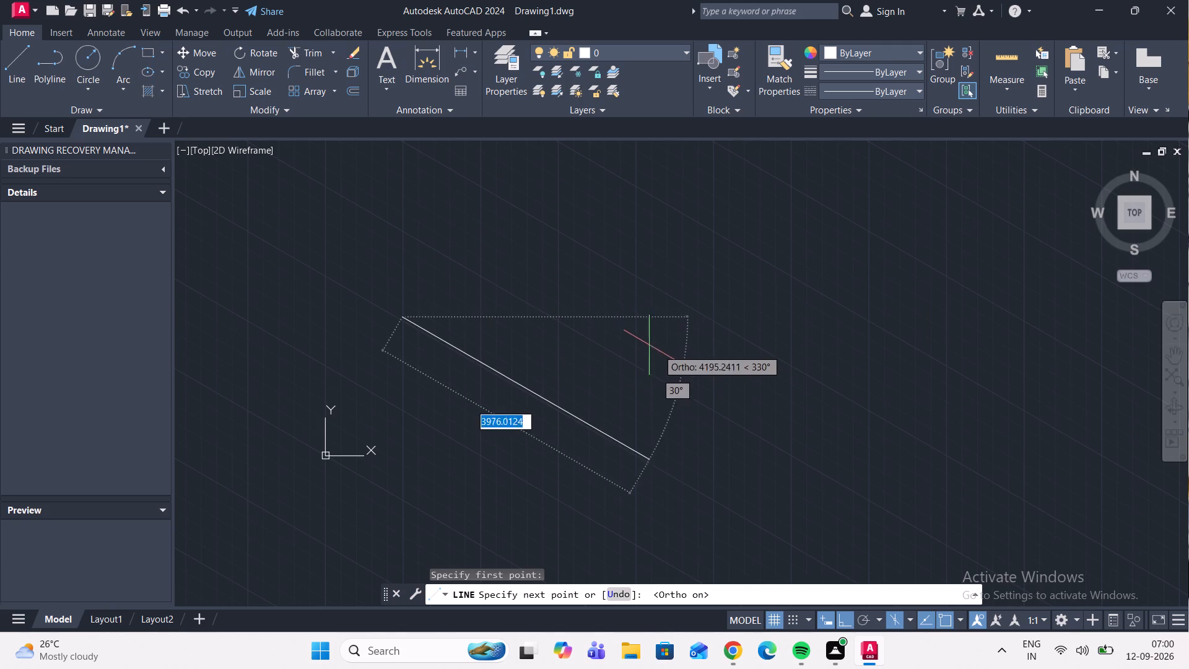
{"action": "left_click", "coordinate": [629, 368]}
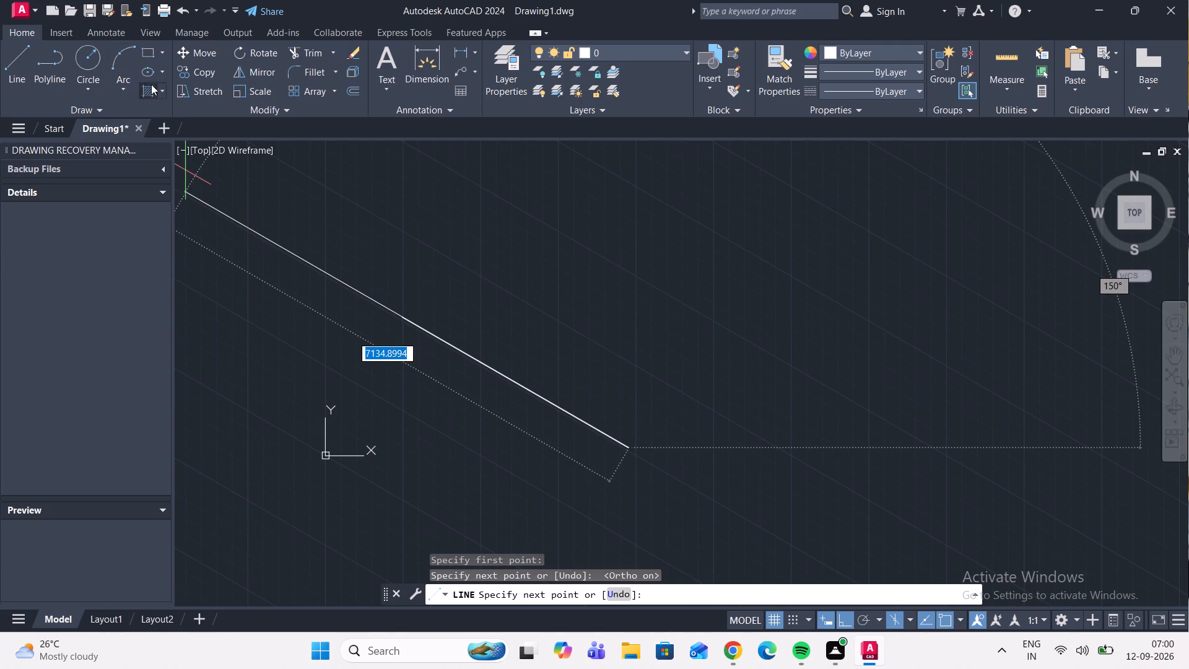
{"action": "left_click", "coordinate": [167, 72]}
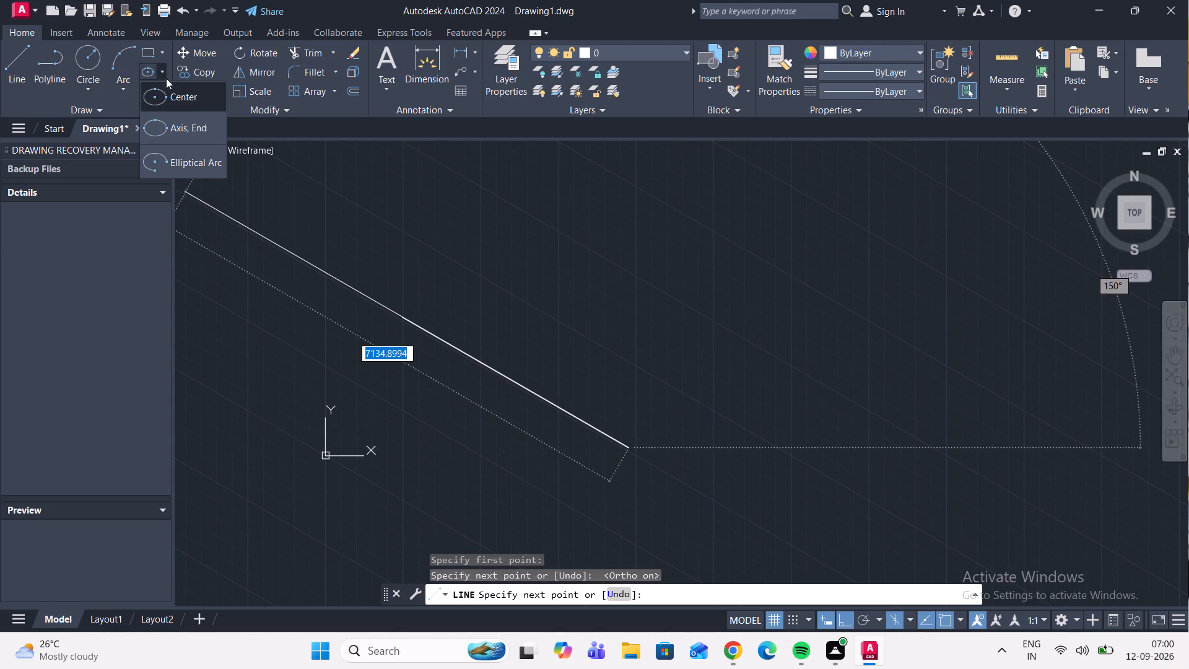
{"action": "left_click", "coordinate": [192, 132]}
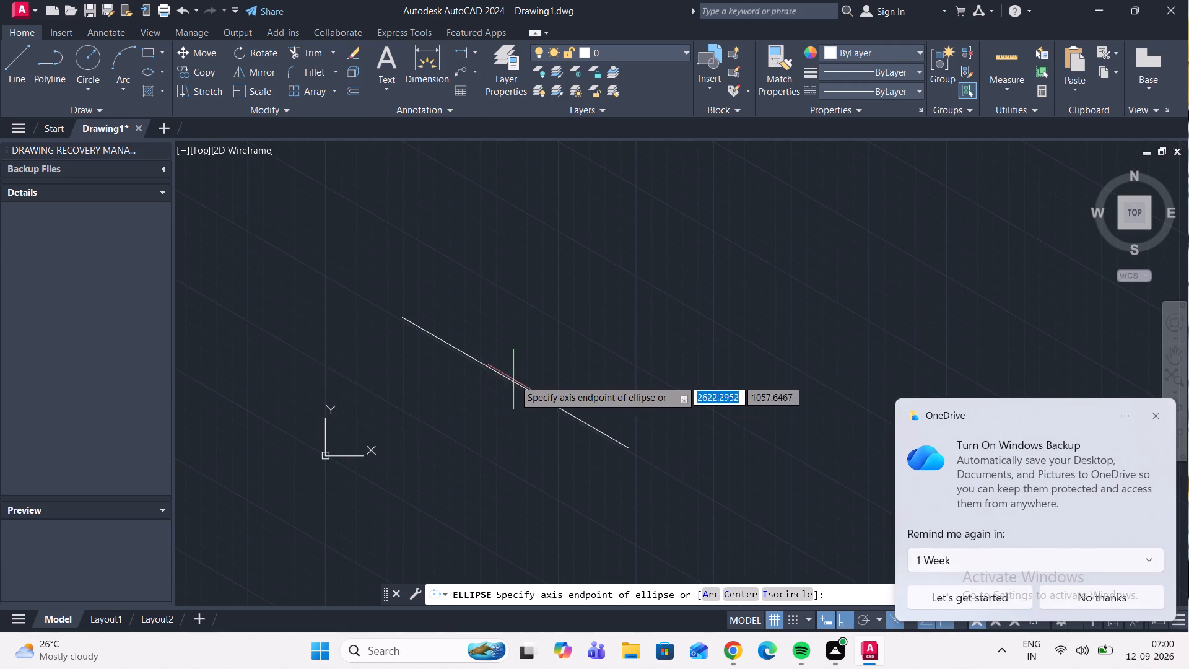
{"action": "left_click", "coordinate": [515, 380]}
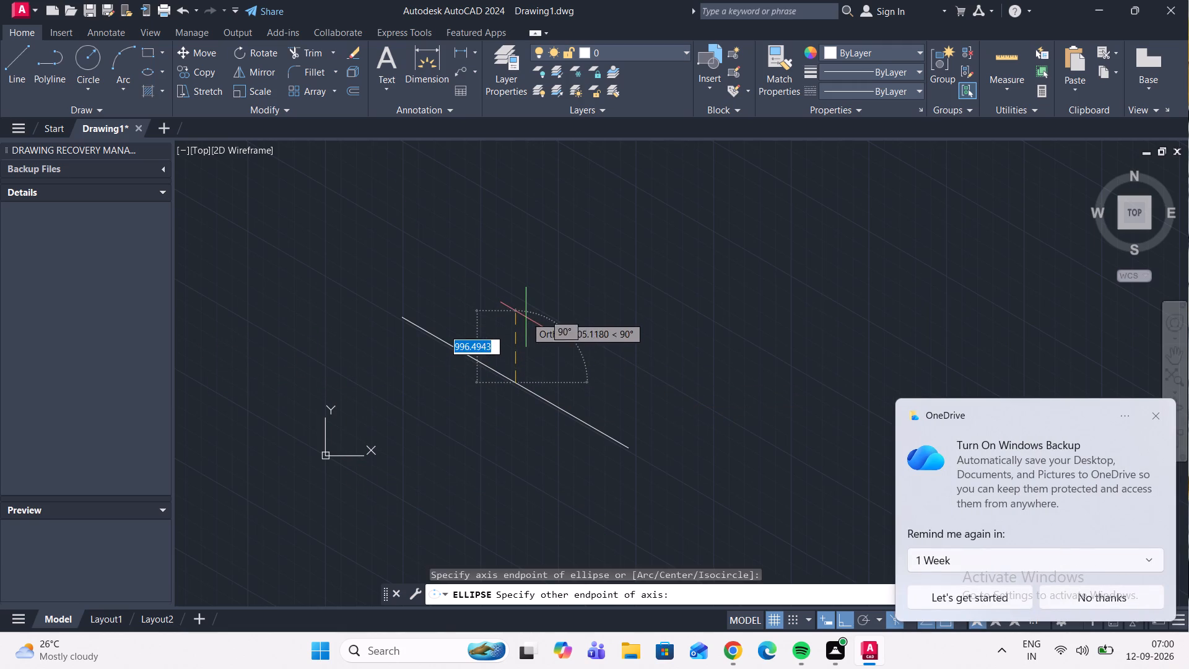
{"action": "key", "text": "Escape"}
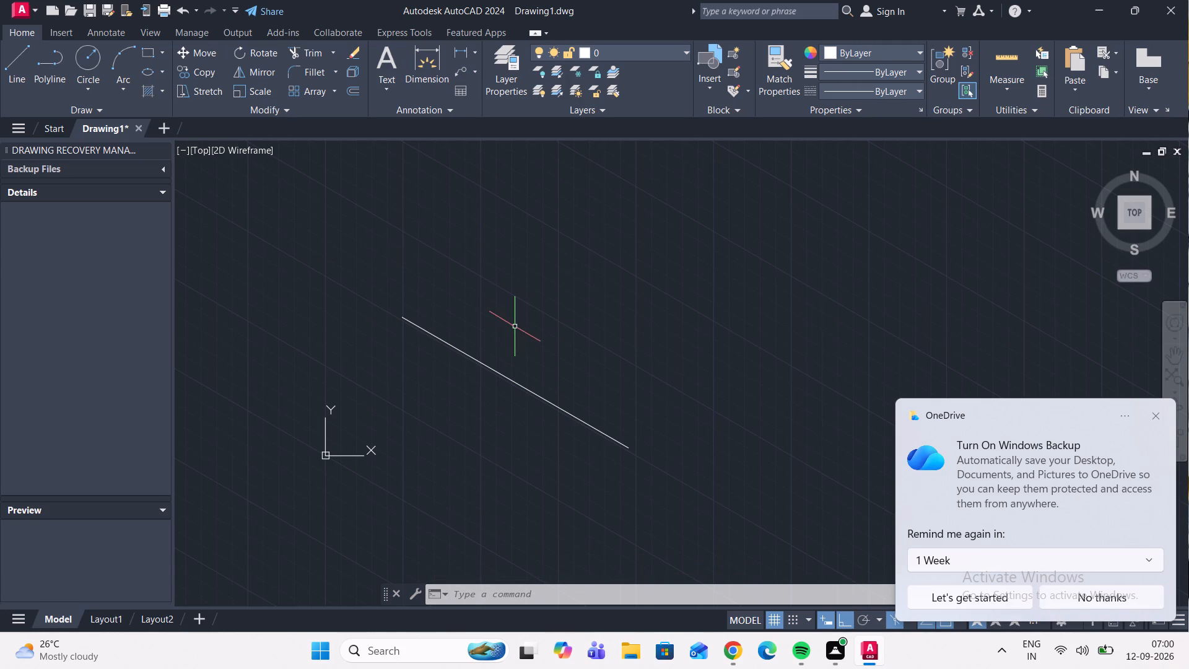
Start an ellipse with the Isocircle option, centred on the midpoint of the 330° line.
{"action": "left_click", "coordinate": [161, 75]}
{"action": "left_click", "coordinate": [177, 123]}
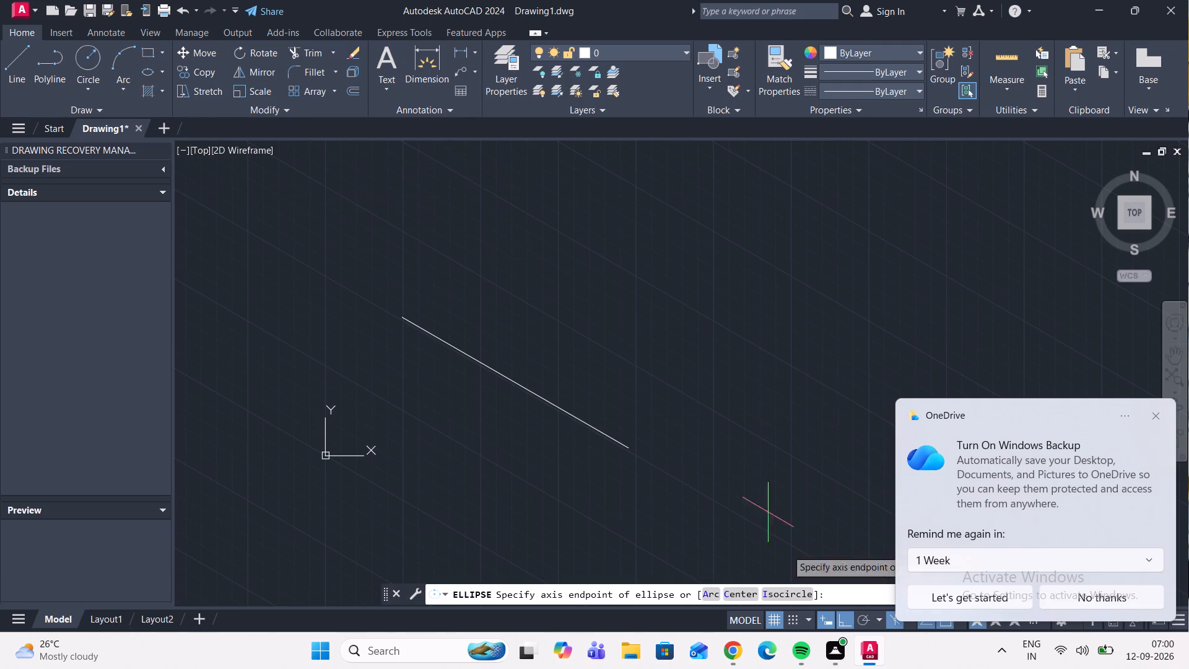
{"action": "left_click", "coordinate": [785, 593]}
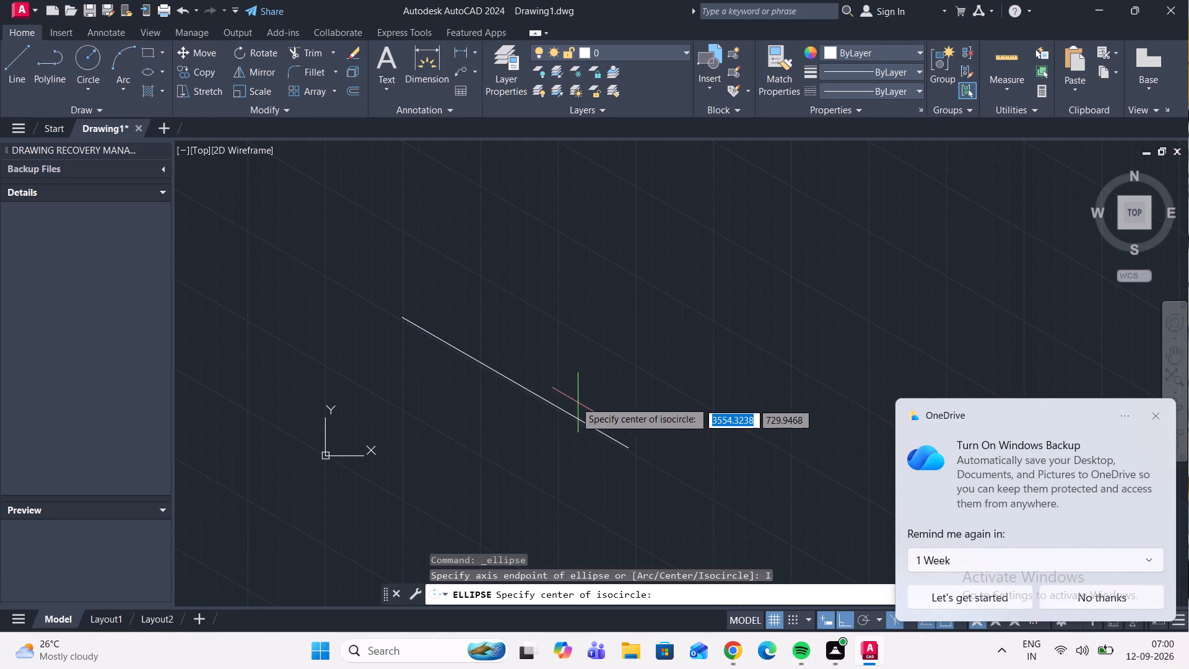
{"action": "left_click", "coordinate": [516, 380]}
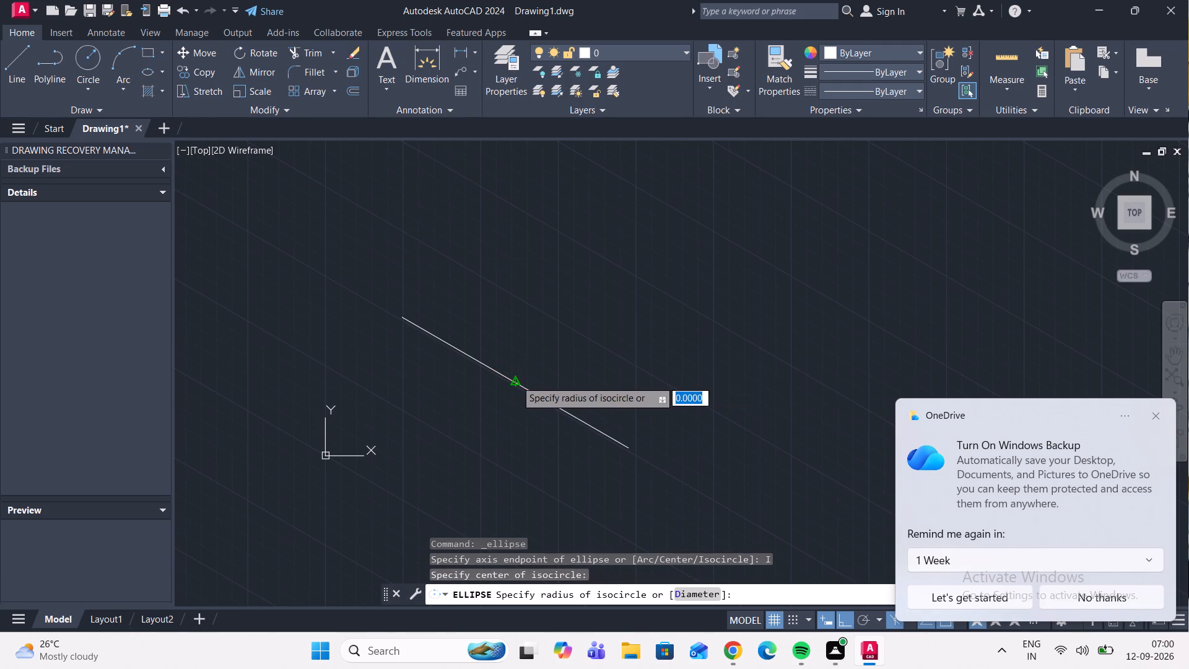
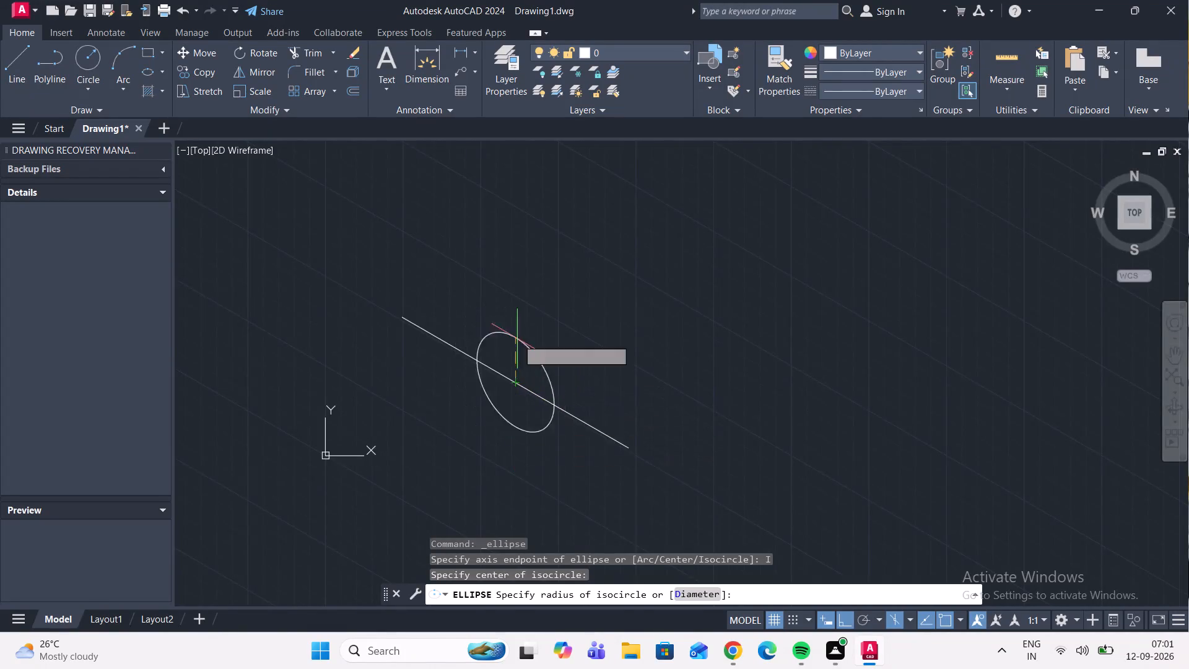
Complete the isocircle at the line's midpoint with a radius of 30.
{"action": "scroll", "coordinate": [503, 313], "scroll_direction": "up", "scroll_amount": 1}
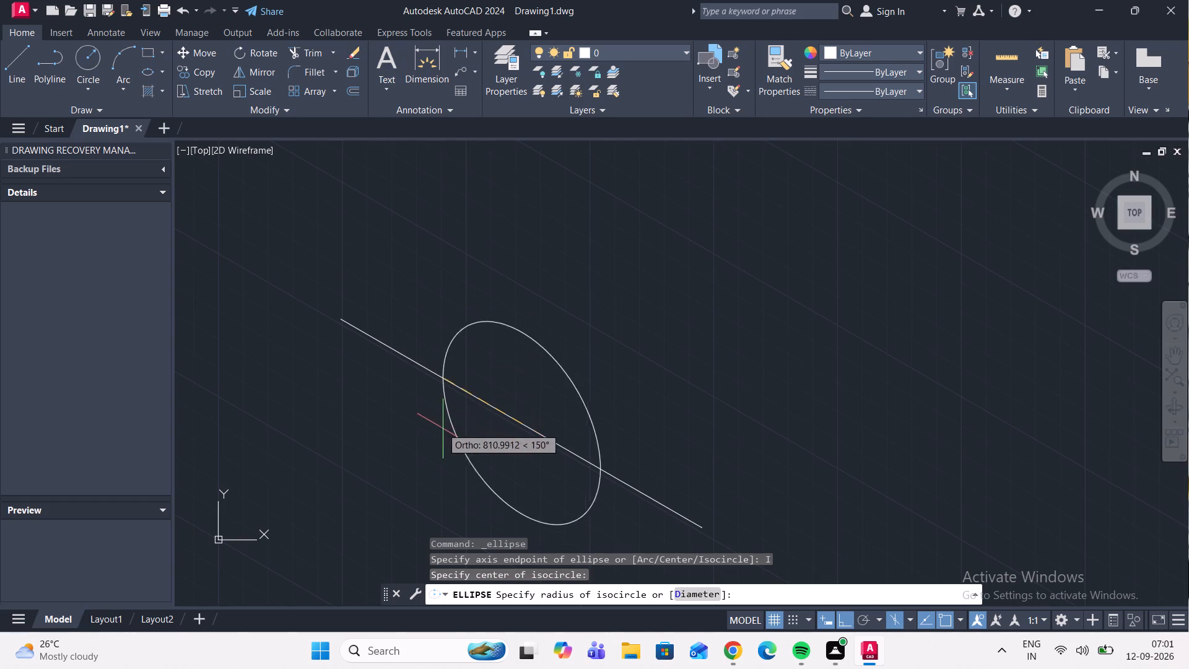
{"action": "scroll", "coordinate": [451, 446], "scroll_direction": "up", "scroll_amount": 2}
{"action": "scroll", "coordinate": [494, 401], "scroll_direction": "down", "scroll_amount": 3}
{"action": "scroll", "coordinate": [525, 411], "scroll_direction": "up", "scroll_amount": 3}
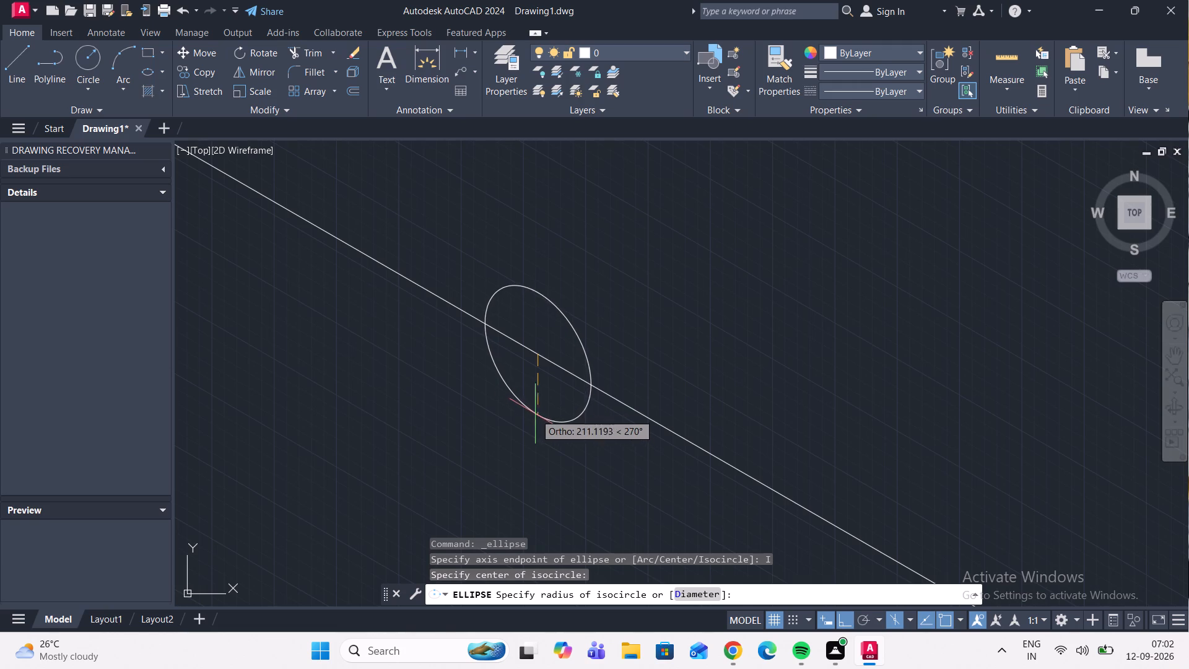
{"action": "type", "text": "30"}
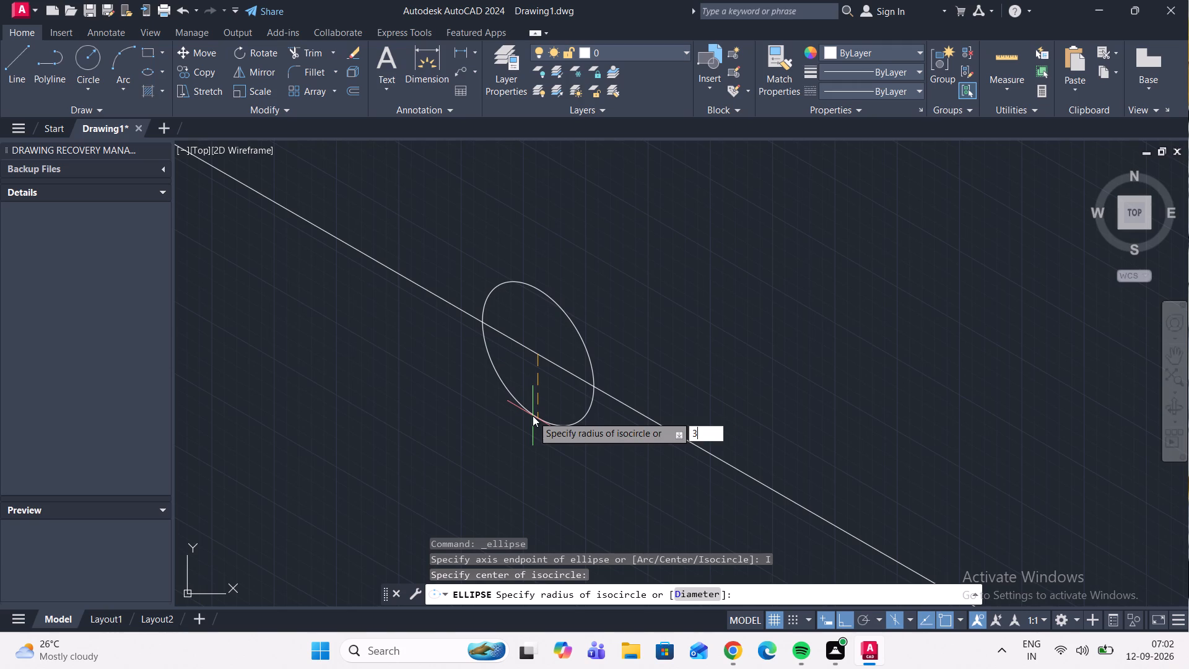
{"action": "key", "text": "Return"}
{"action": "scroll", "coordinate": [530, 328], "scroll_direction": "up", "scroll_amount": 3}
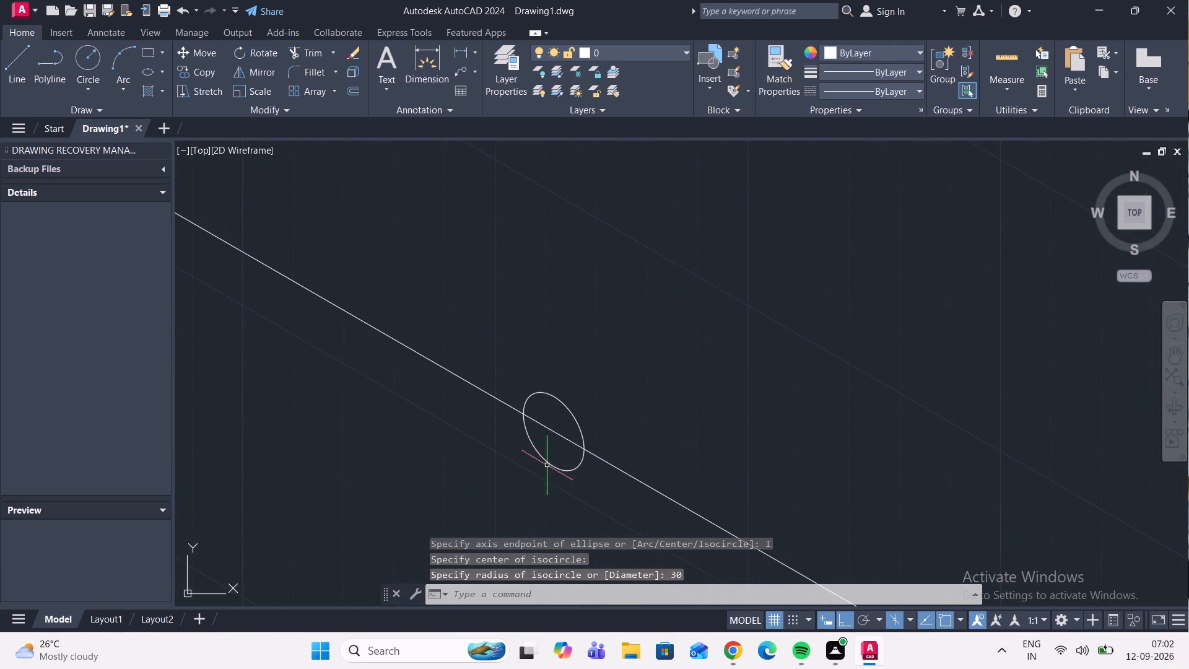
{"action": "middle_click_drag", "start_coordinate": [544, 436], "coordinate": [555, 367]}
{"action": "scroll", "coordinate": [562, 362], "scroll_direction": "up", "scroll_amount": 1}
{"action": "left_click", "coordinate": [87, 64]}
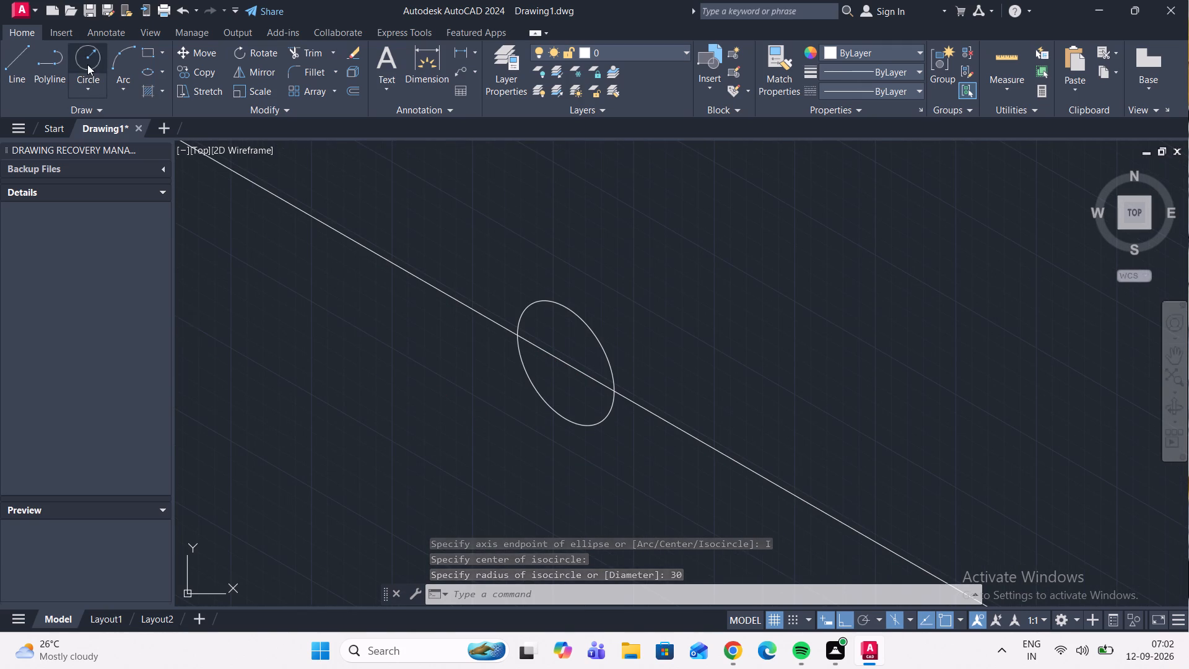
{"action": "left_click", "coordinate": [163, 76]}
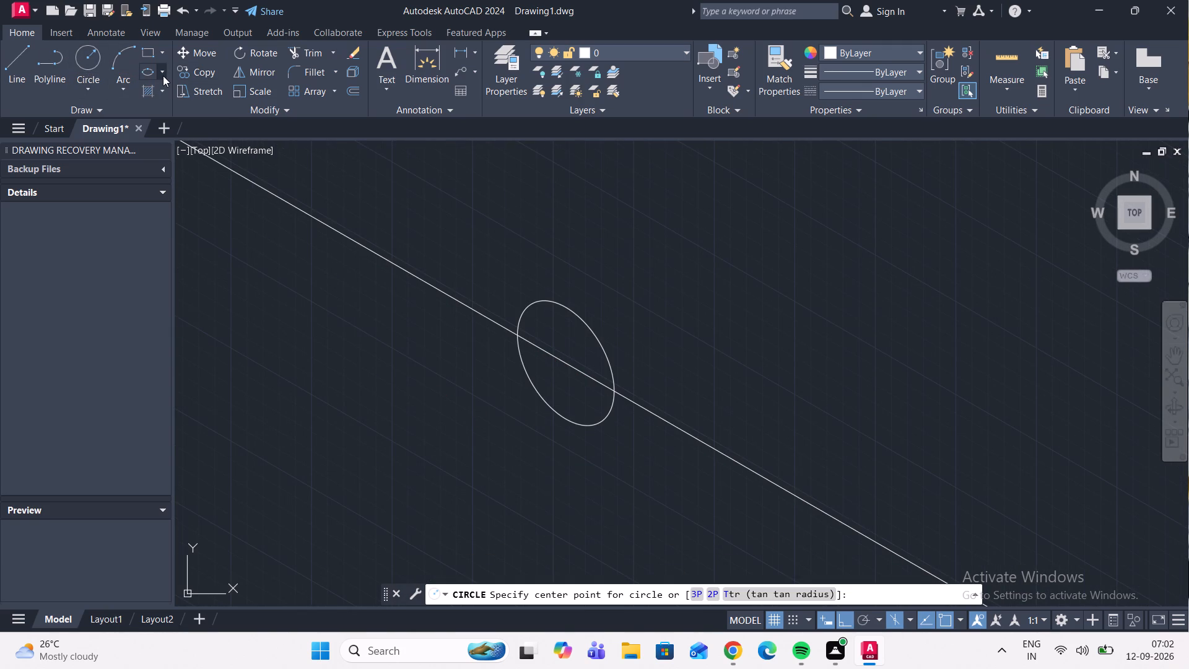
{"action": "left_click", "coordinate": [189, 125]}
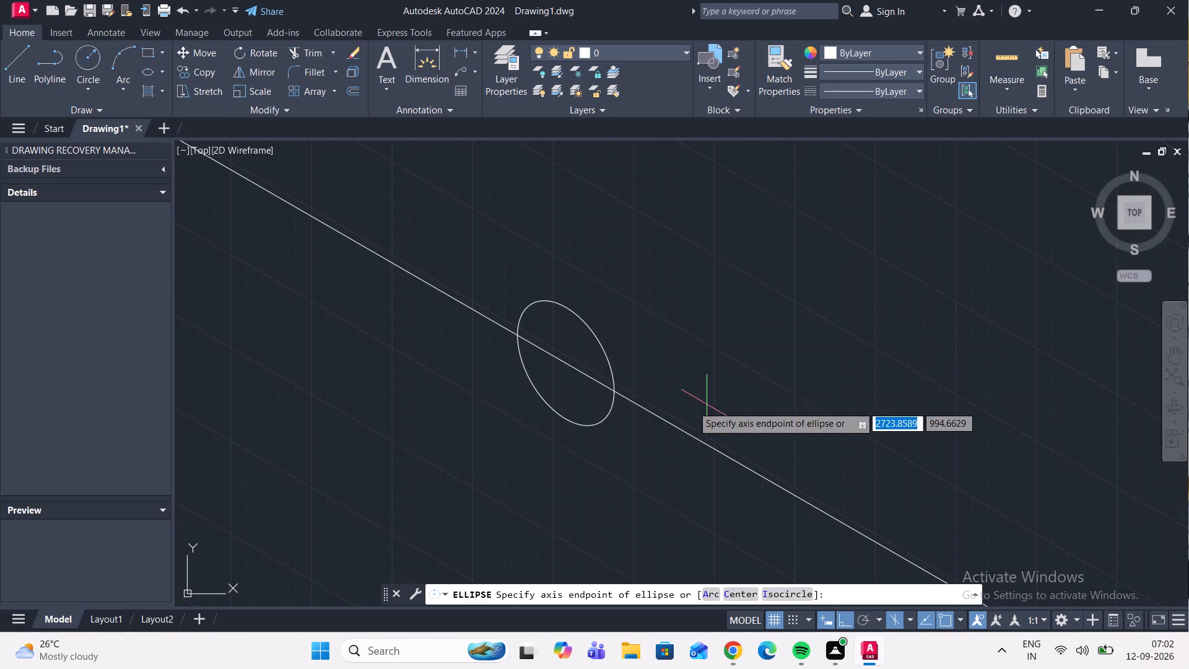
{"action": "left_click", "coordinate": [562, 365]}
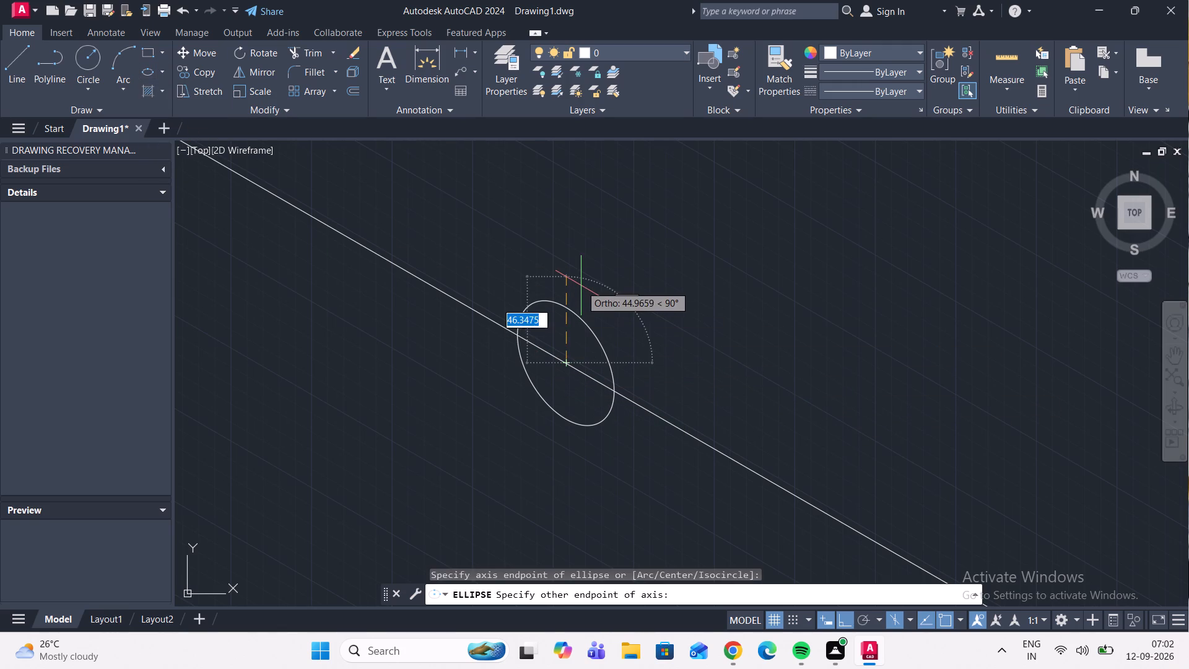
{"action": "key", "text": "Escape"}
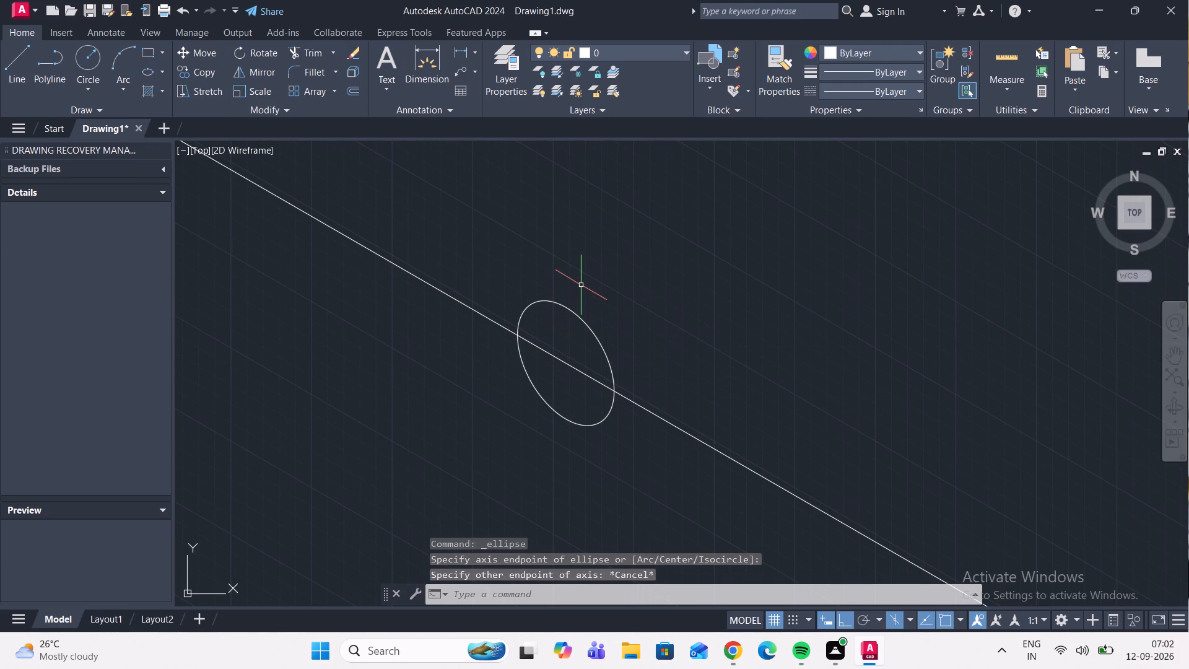
Draw a concentric isocircle of radius 20 inside the first, centred on the line's midpoint.
{"action": "left_click", "coordinate": [149, 71]}
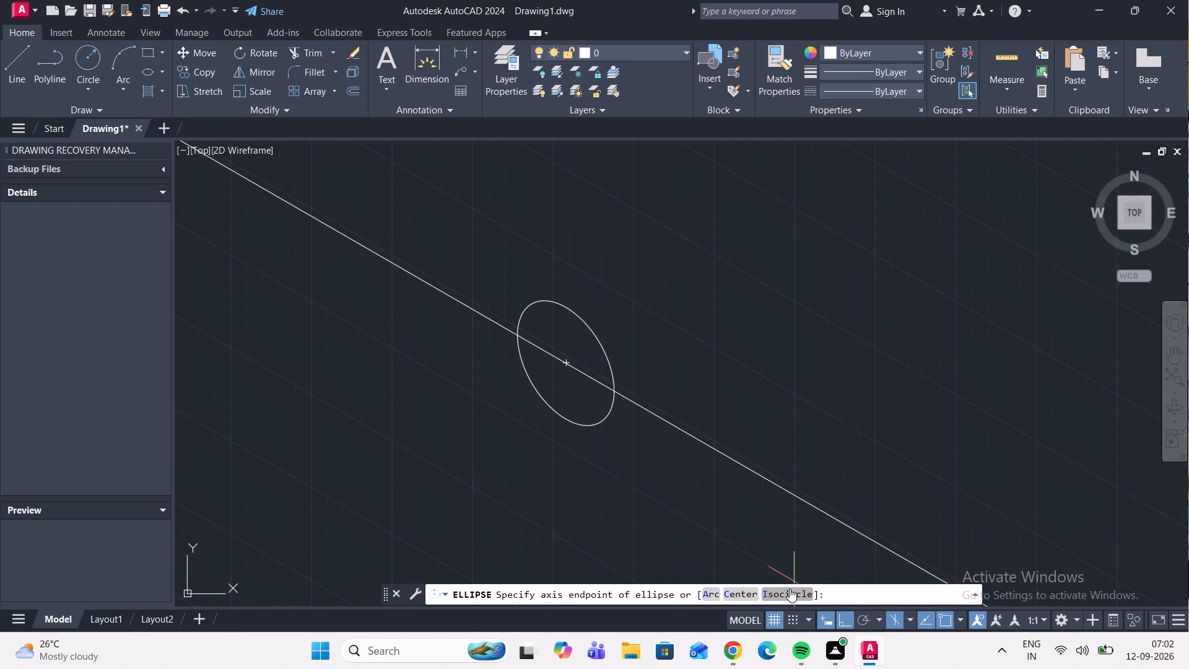
{"action": "left_click", "coordinate": [790, 588]}
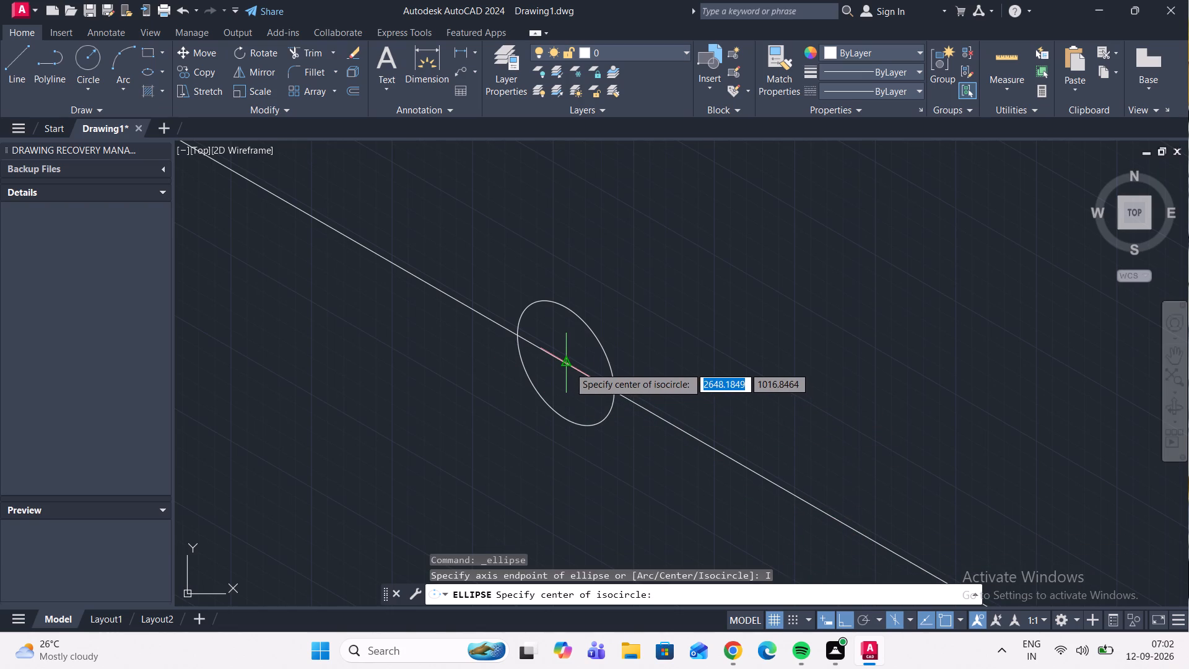
{"action": "left_click", "coordinate": [569, 367]}
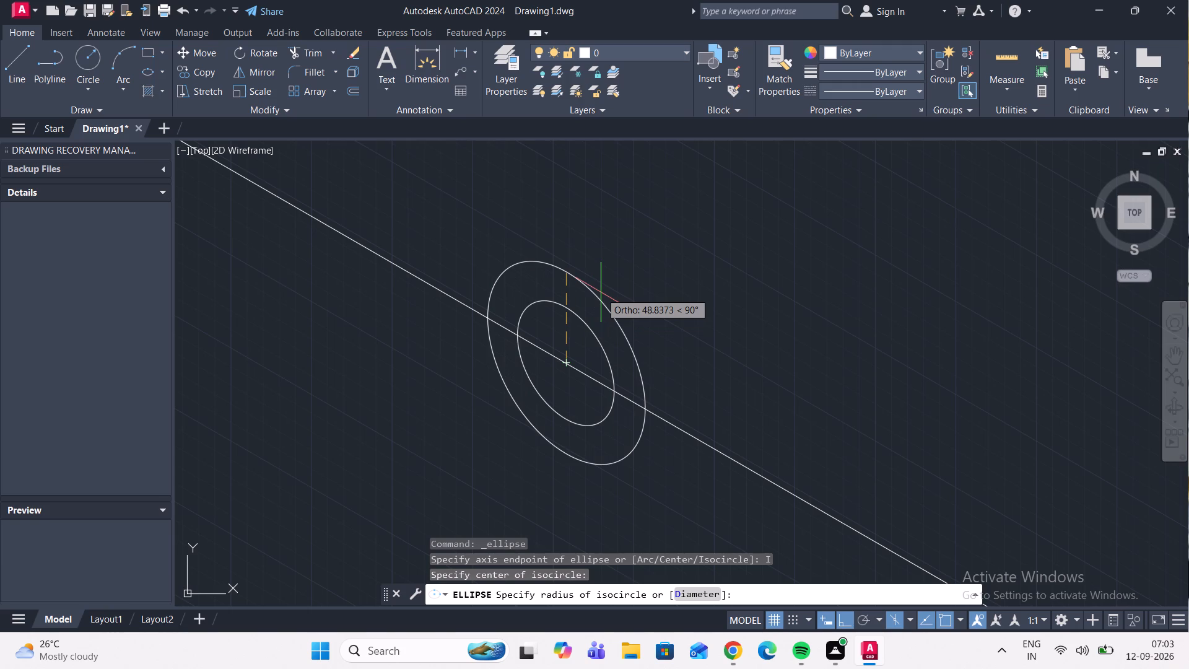
{"action": "type", "text": "20"}
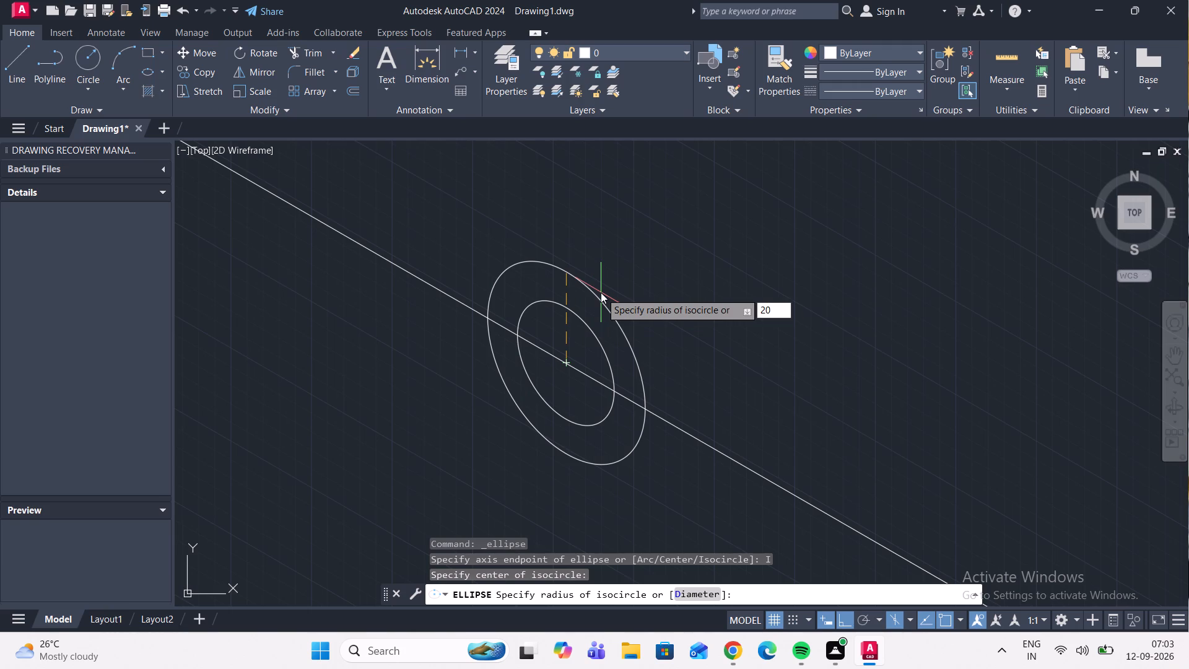
{"action": "key", "text": "Return"}
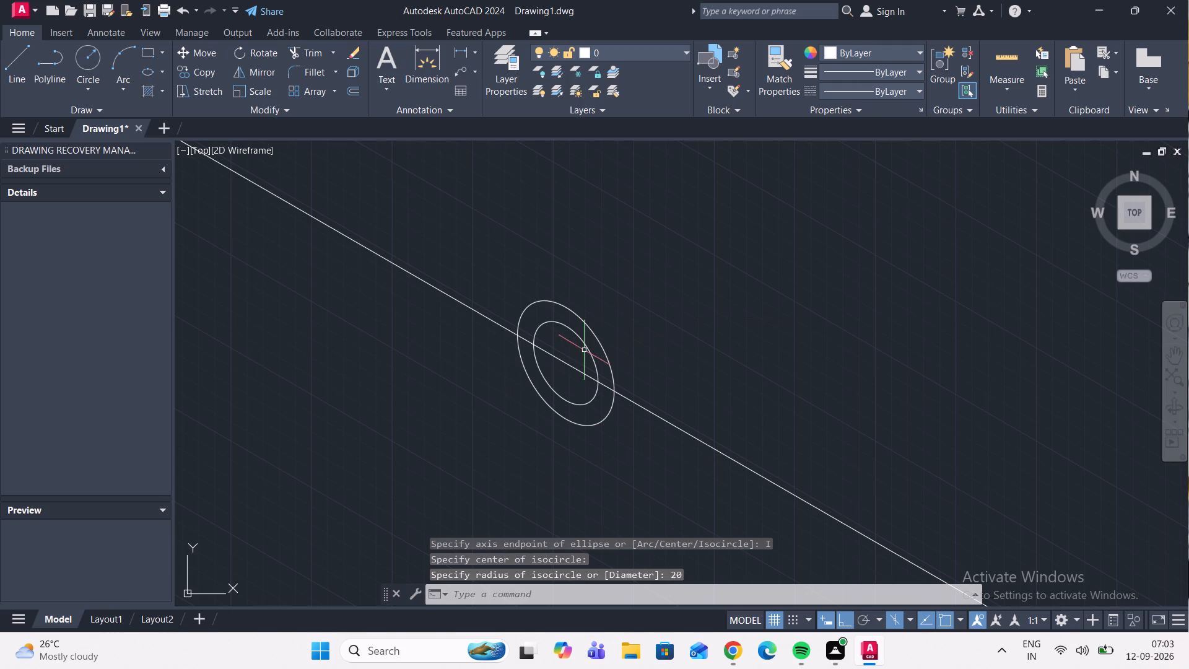
Copy the 330° construction line from its midpoint, 3 units vertically above and 3 units below.
{"action": "middle_click_drag", "start_coordinate": [572, 341], "coordinate": [579, 295]}
{"action": "scroll", "coordinate": [579, 295], "scroll_direction": "up", "scroll_amount": 1}
{"action": "middle_click_drag", "start_coordinate": [579, 295], "coordinate": [497, 267]}
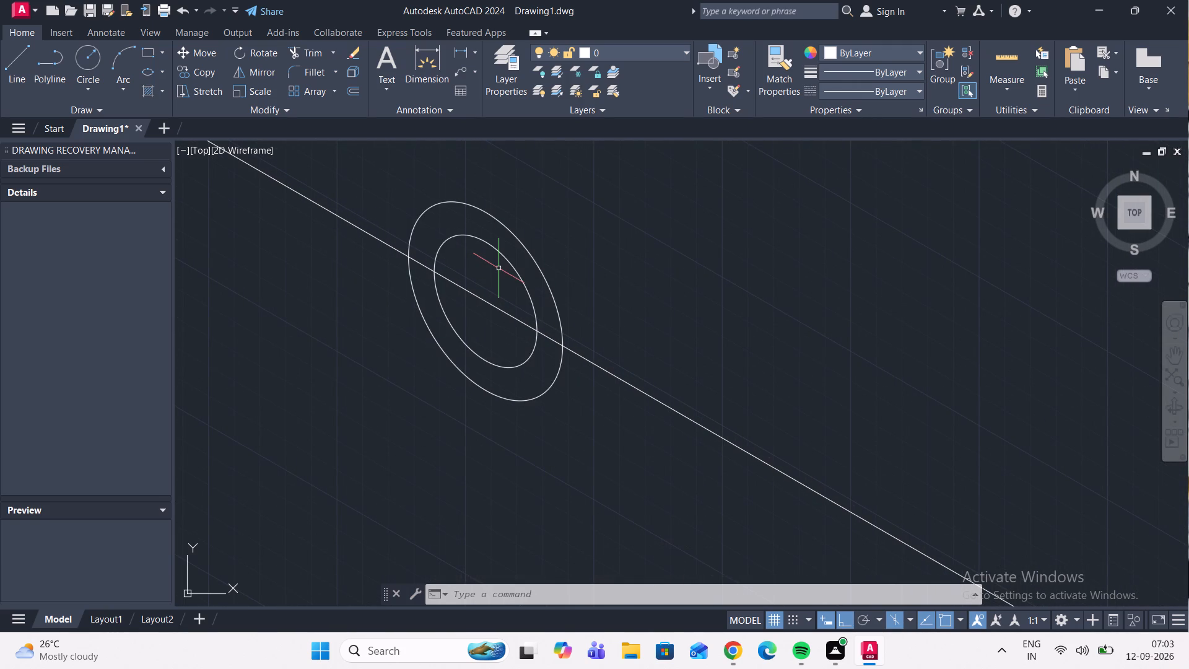
{"action": "scroll", "coordinate": [499, 268], "scroll_direction": "up", "scroll_amount": 1}
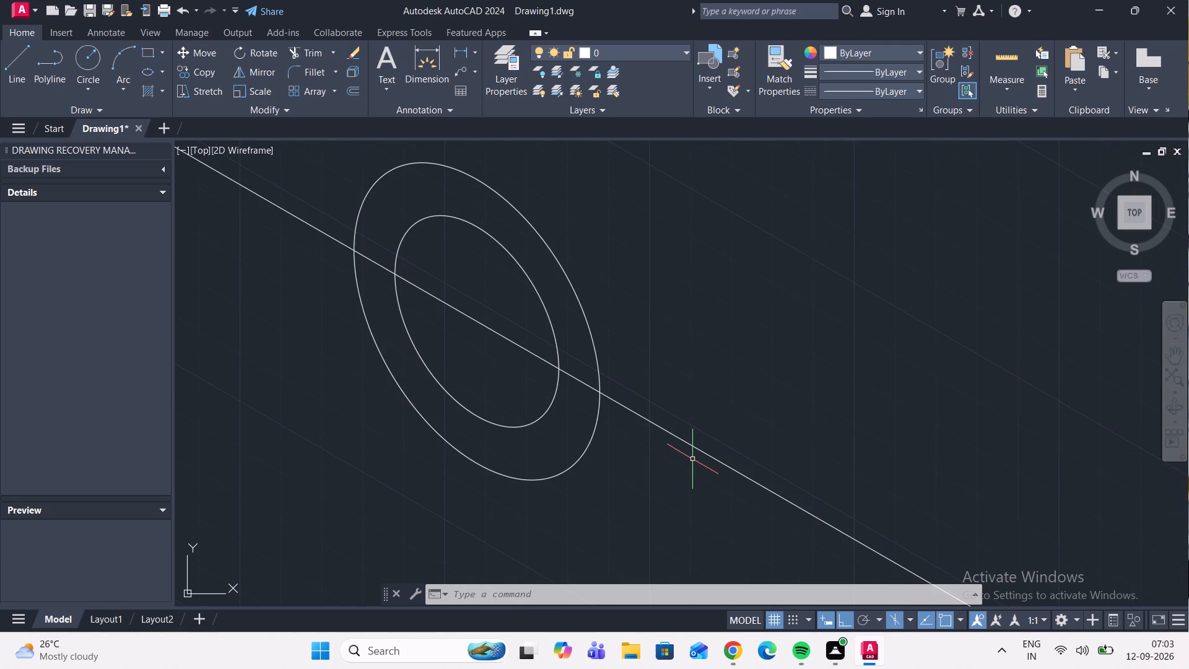
{"action": "left_click_drag", "start_coordinate": [691, 471], "coordinate": [688, 464]}
{"action": "left_click", "coordinate": [676, 411]}
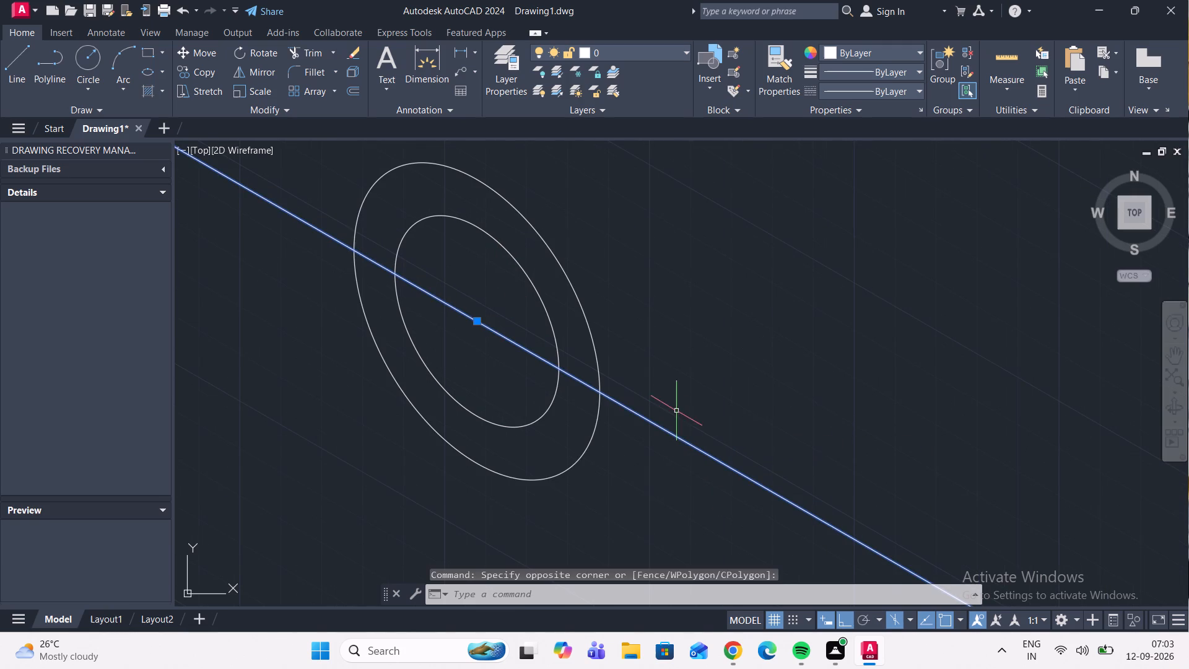
{"action": "left_click", "coordinate": [194, 76]}
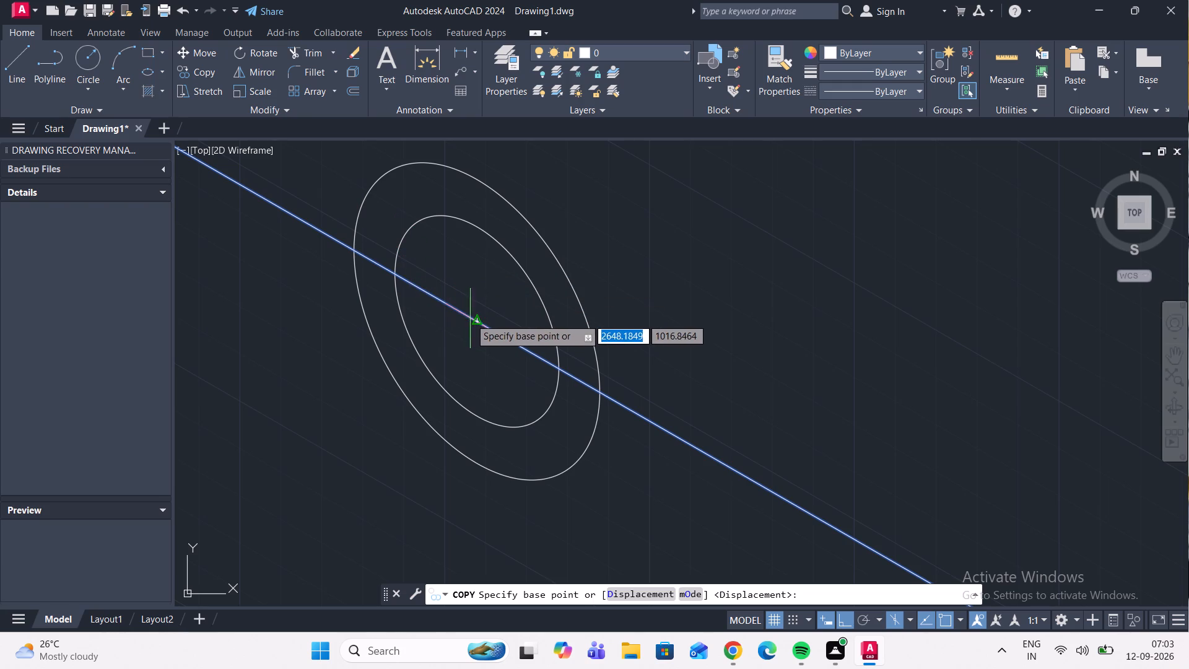
{"action": "left_click", "coordinate": [473, 318]}
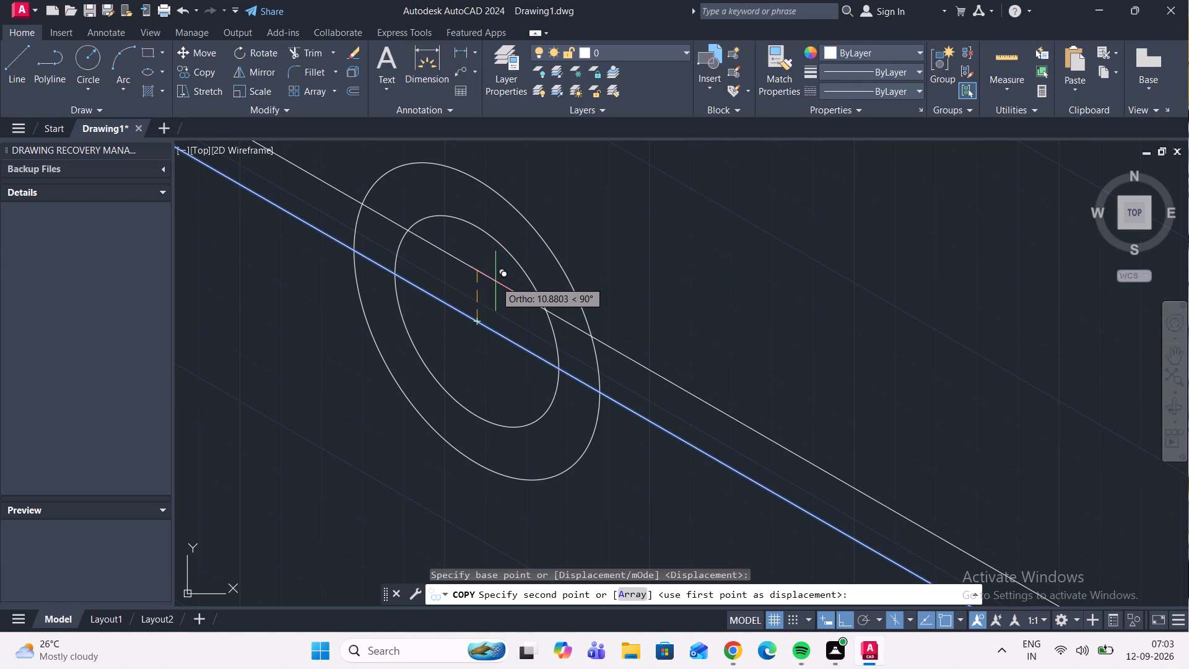
{"action": "key", "text": "3"}
{"action": "key", "text": "Return"}
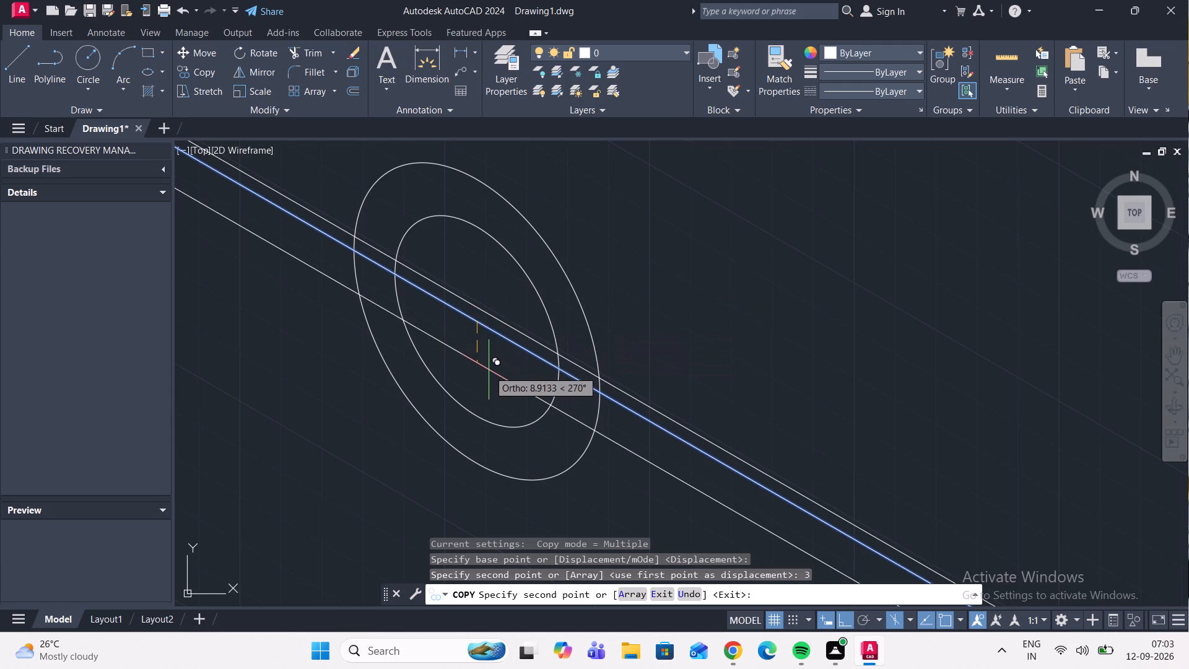
{"action": "key", "text": "3"}
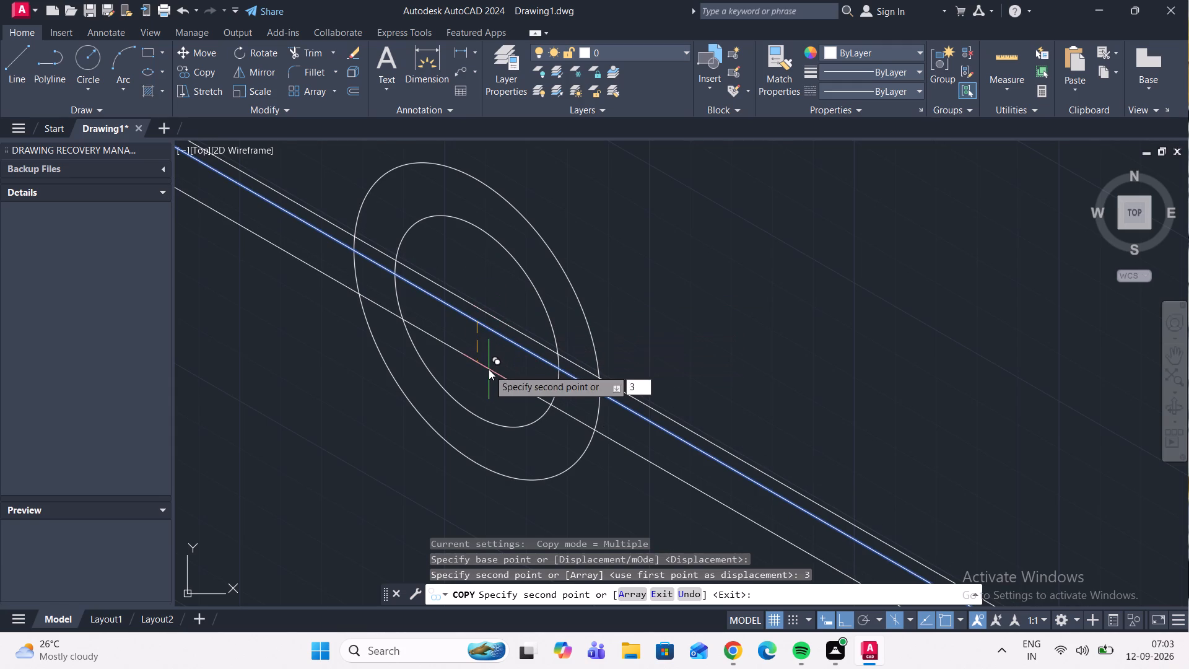
{"action": "key", "text": "Return"}
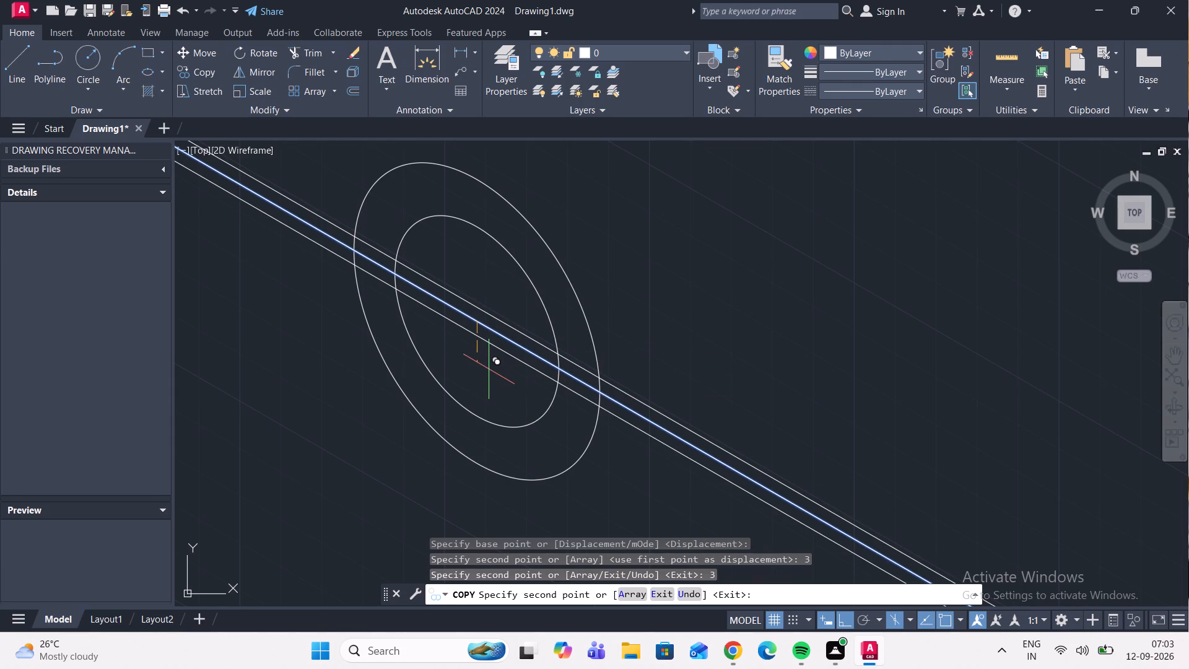
{"action": "key", "text": "Escape"}
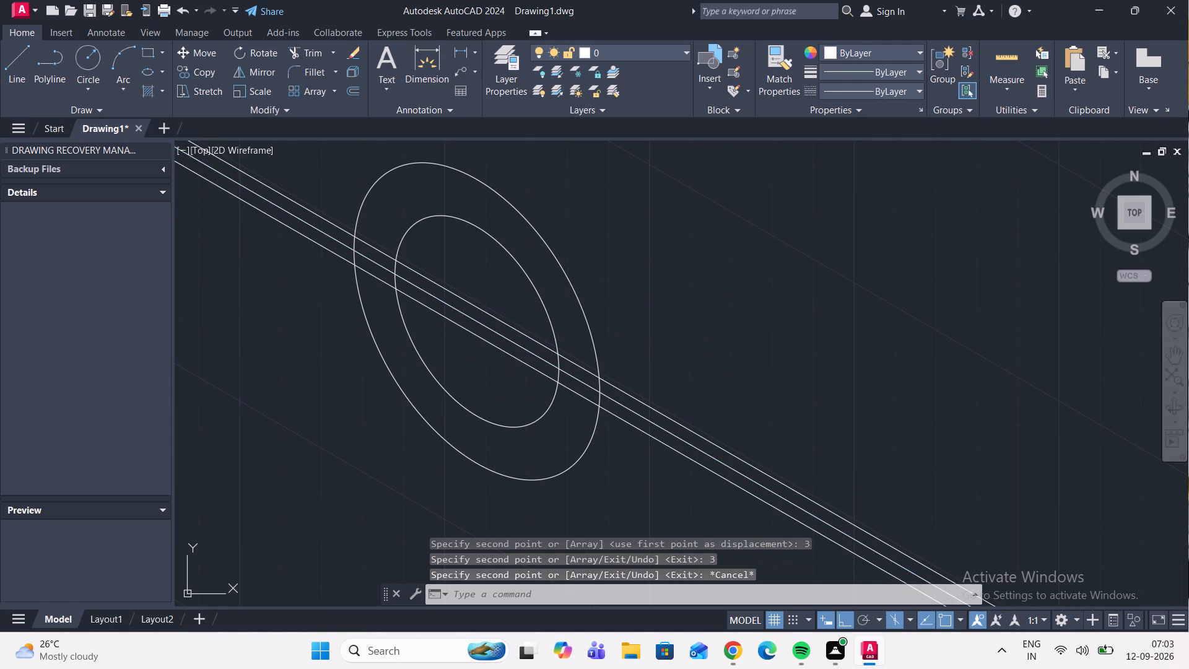
Trim both copied lines inside the inner isocircle, plus the upper copy's segment between the two isocircles on the lower-right side.
{"action": "scroll", "coordinate": [510, 321], "scroll_direction": "down", "scroll_amount": 3}
{"action": "scroll", "coordinate": [520, 291], "scroll_direction": "up", "scroll_amount": 2}
{"action": "scroll", "coordinate": [476, 367], "scroll_direction": "up", "scroll_amount": 2}
{"action": "scroll", "coordinate": [482, 356], "scroll_direction": "down", "scroll_amount": 3}
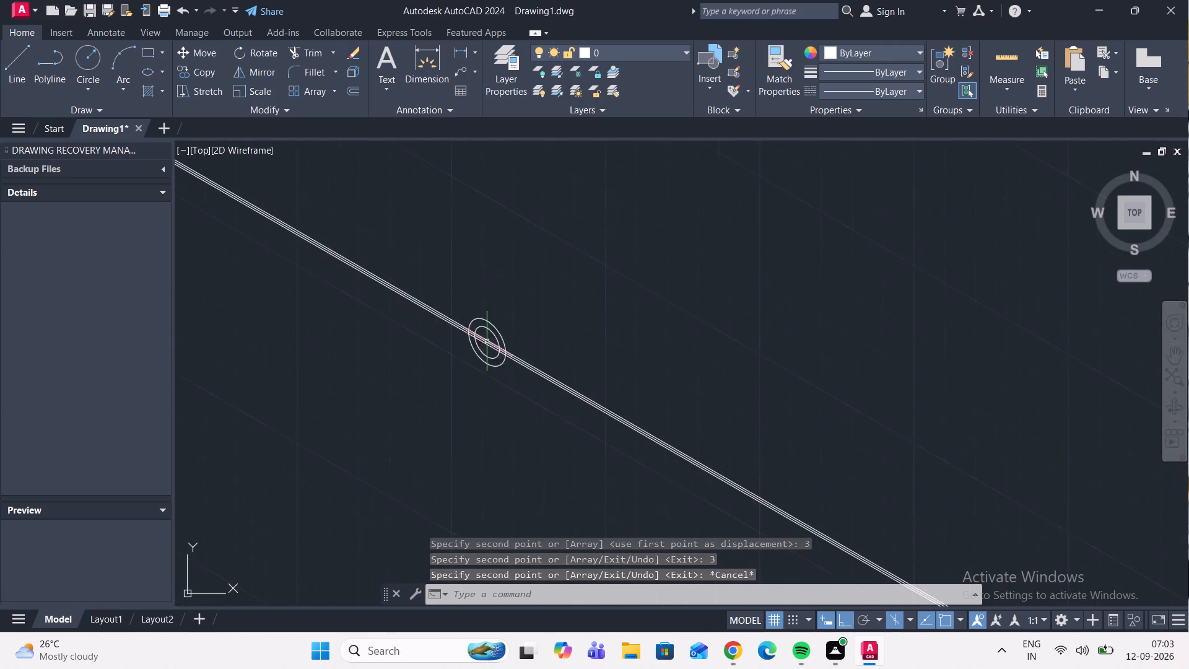
{"action": "scroll", "coordinate": [487, 341], "scroll_direction": "down", "scroll_amount": 8}
{"action": "scroll", "coordinate": [479, 344], "scroll_direction": "up", "scroll_amount": 4}
{"action": "scroll", "coordinate": [546, 375], "scroll_direction": "up", "scroll_amount": 5}
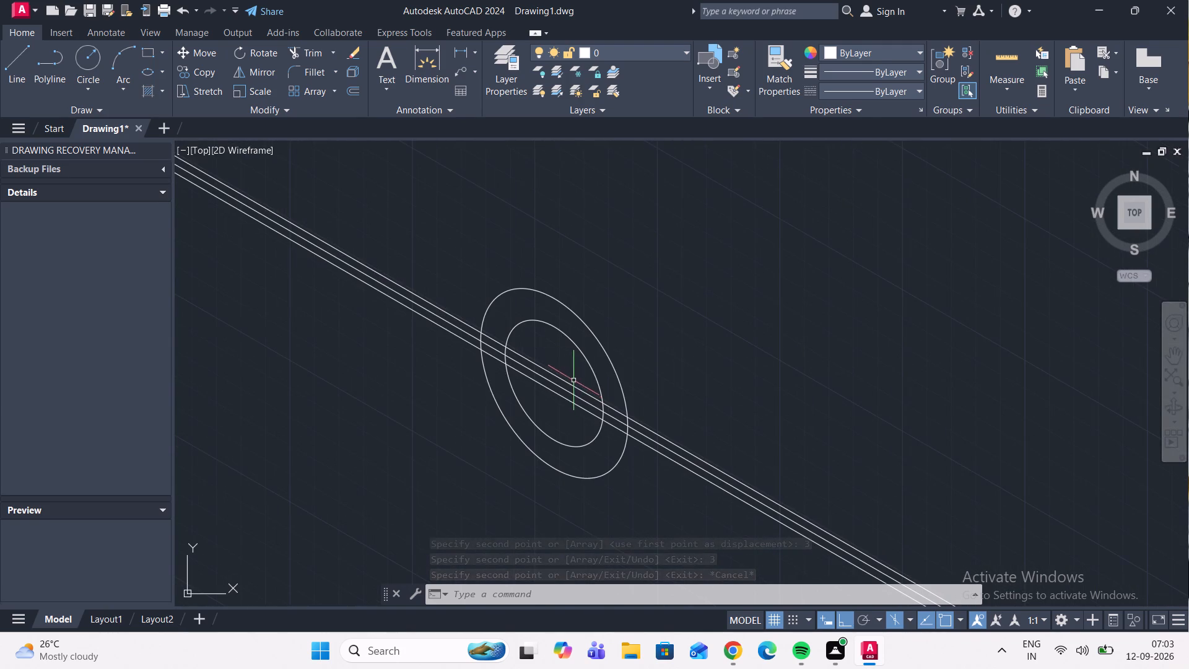
{"action": "middle_click_drag", "start_coordinate": [573, 380], "coordinate": [456, 315]}
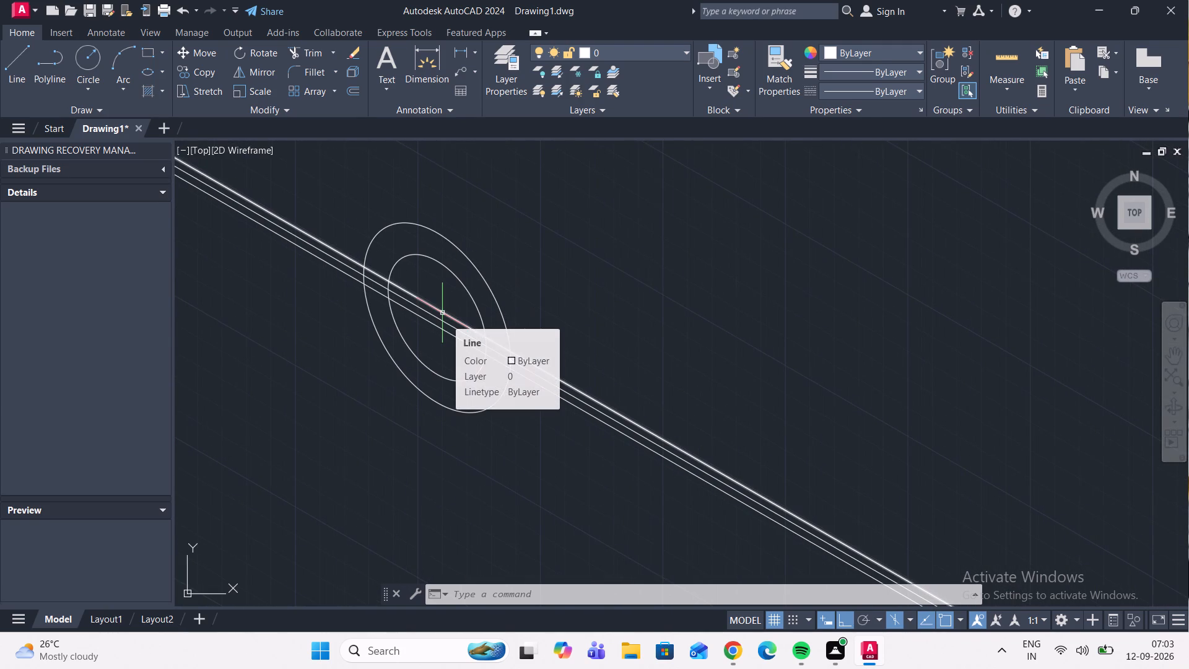
{"action": "scroll", "coordinate": [442, 313], "scroll_direction": "up", "scroll_amount": 1}
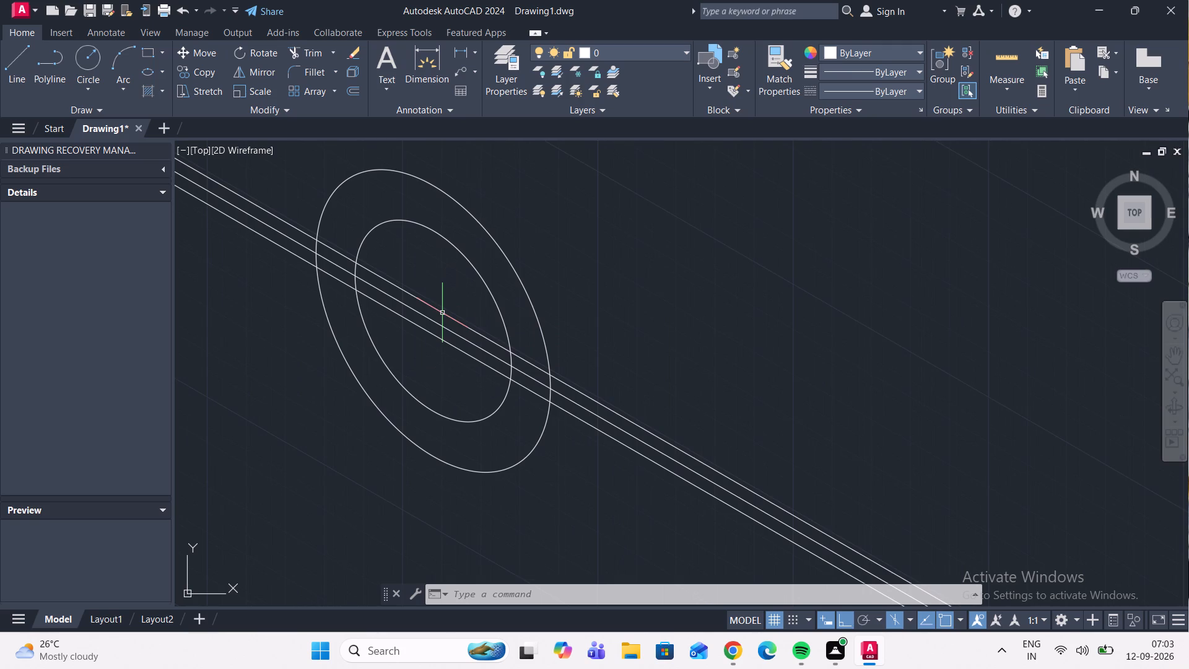
{"action": "scroll", "coordinate": [499, 342], "scroll_direction": "up", "scroll_amount": 2}
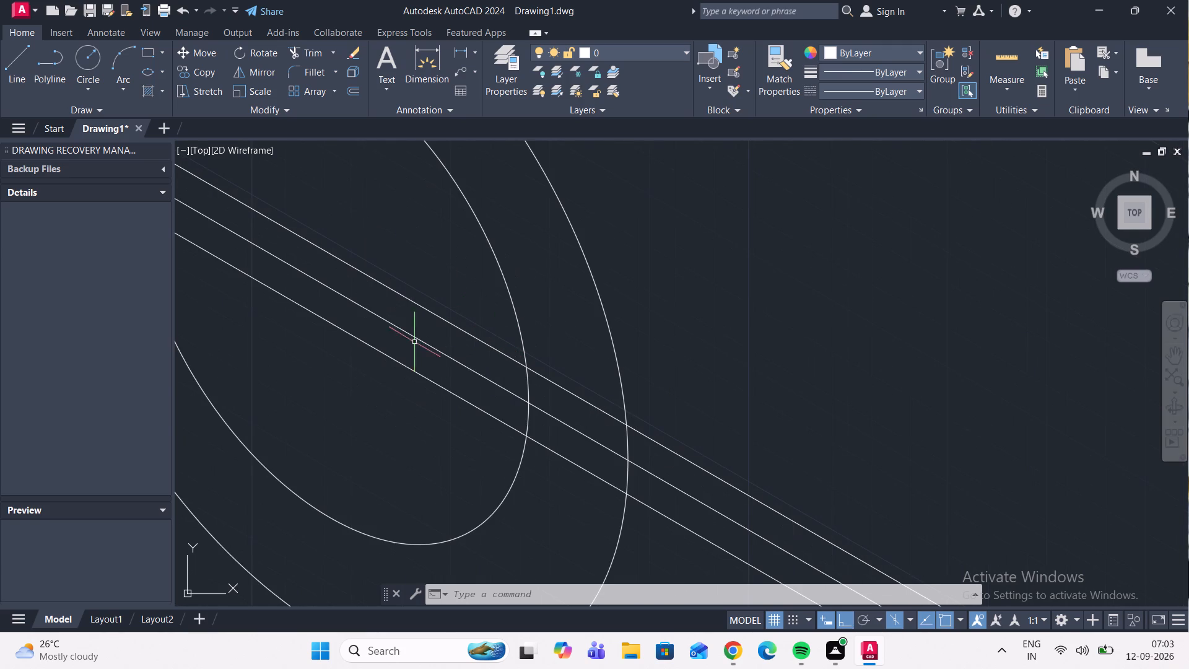
{"action": "left_click", "coordinate": [307, 51]}
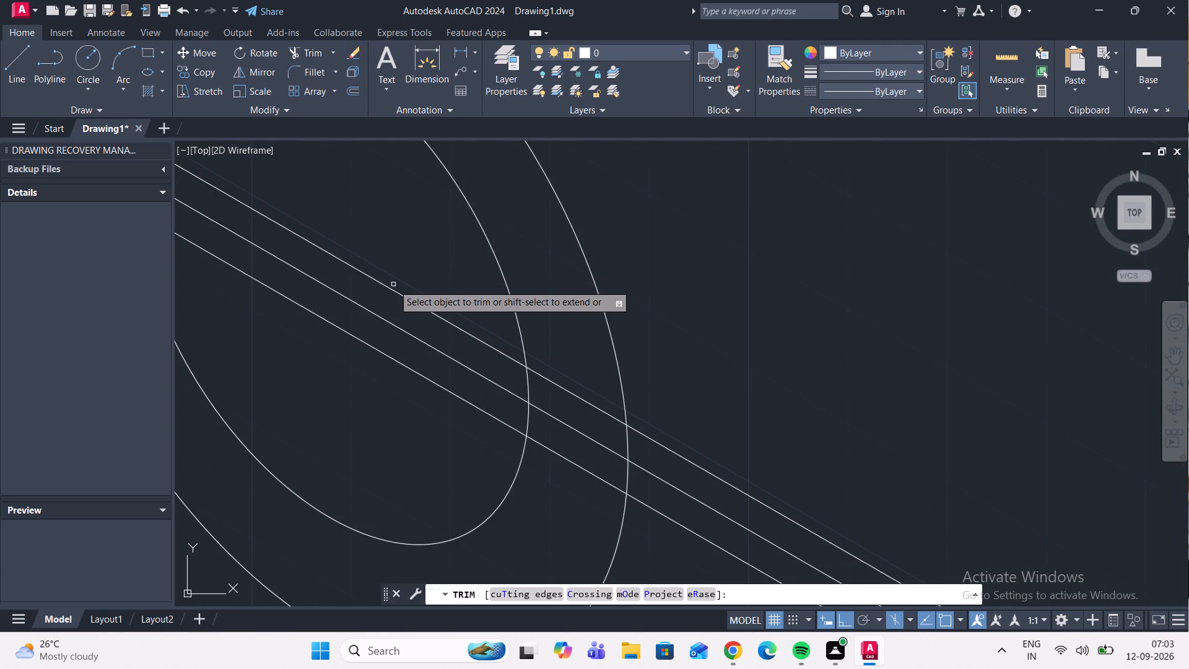
{"action": "left_click", "coordinate": [393, 289]}
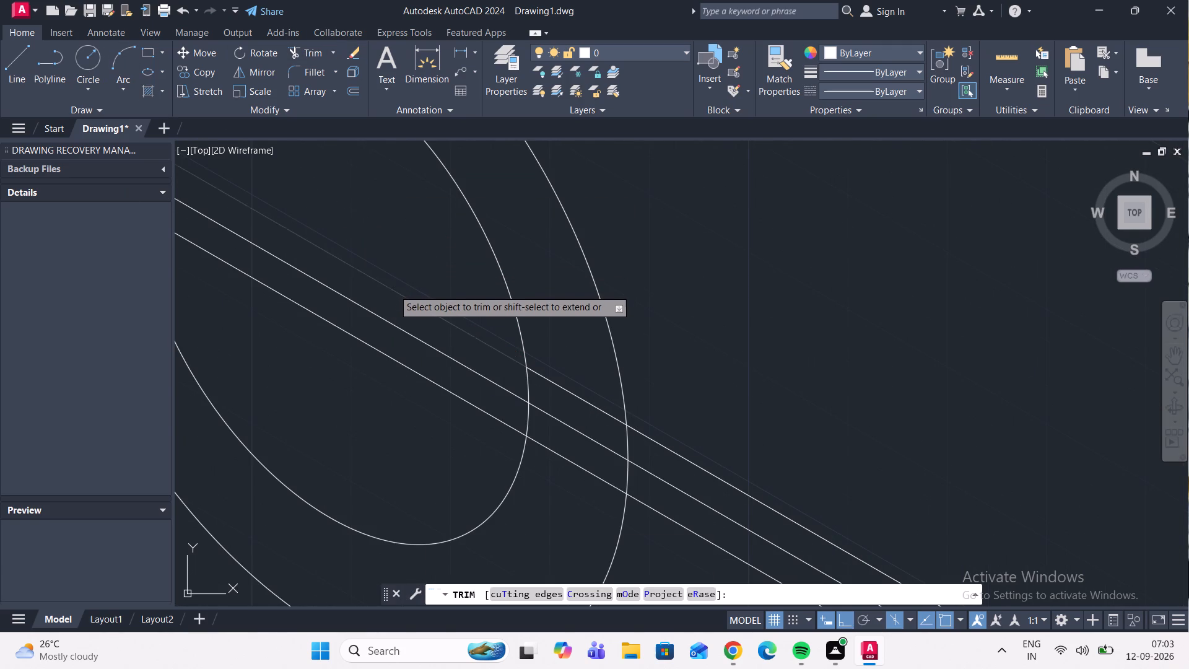
{"action": "scroll", "coordinate": [394, 282], "scroll_direction": "down", "scroll_amount": 3}
{"action": "scroll", "coordinate": [390, 284], "scroll_direction": "up", "scroll_amount": 2}
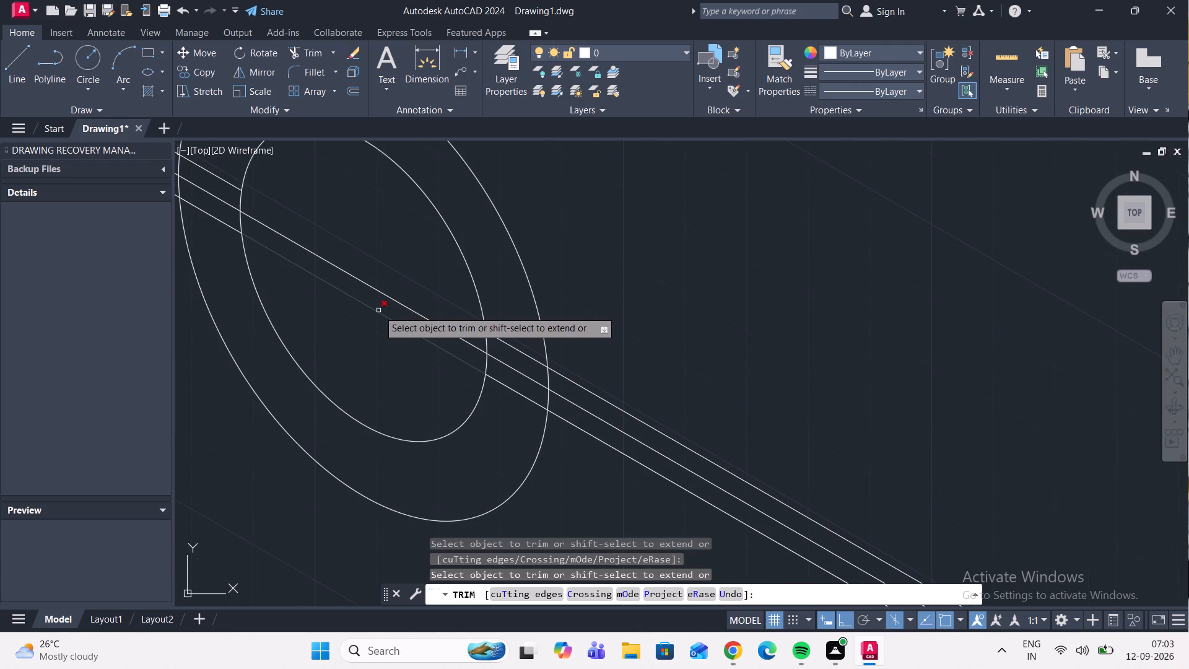
{"action": "left_click", "coordinate": [378, 311]}
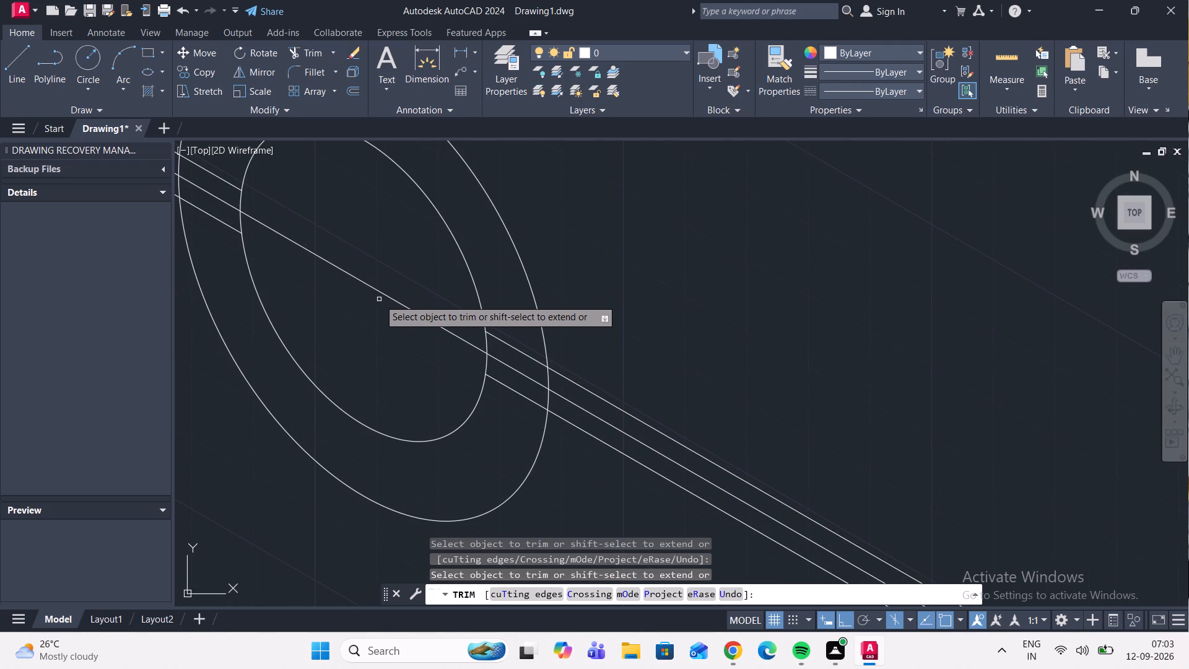
{"action": "left_click", "coordinate": [504, 343]}
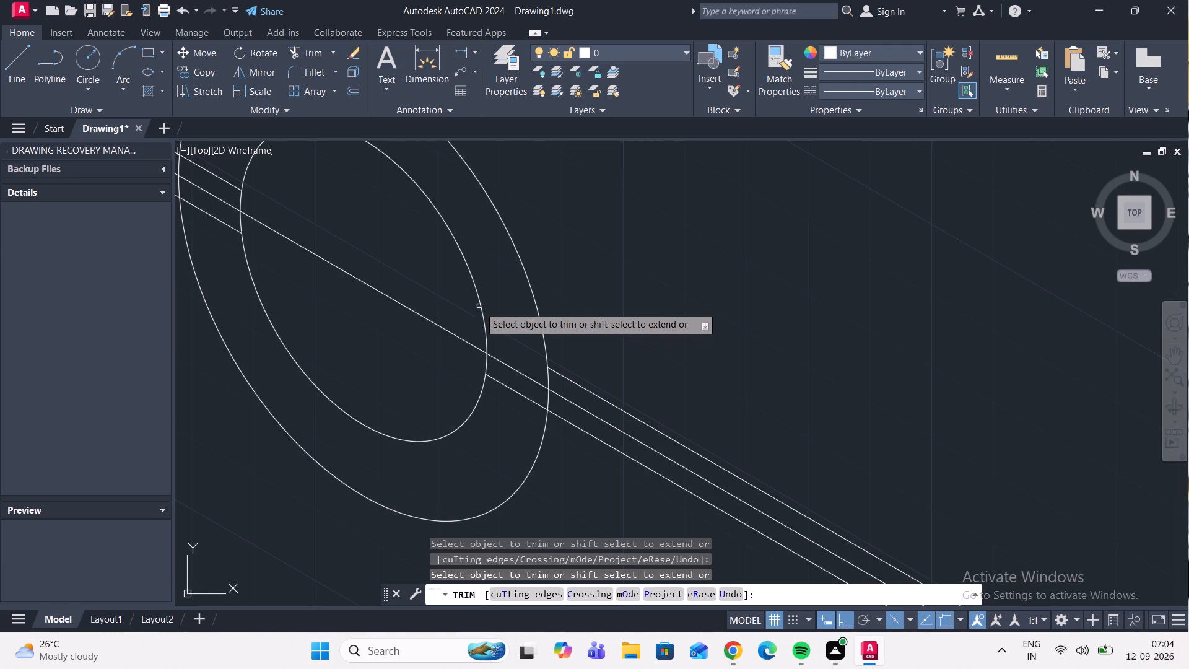
{"action": "scroll", "coordinate": [477, 307], "scroll_direction": "down", "scroll_amount": 1}
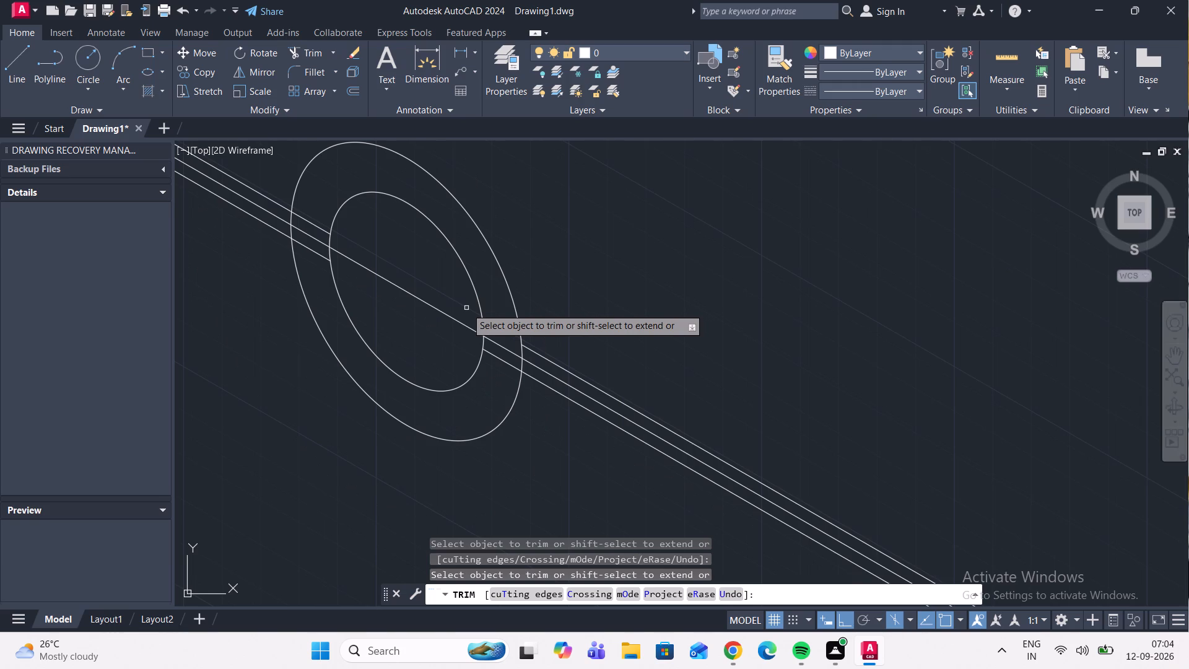
{"action": "key", "text": "Escape"}
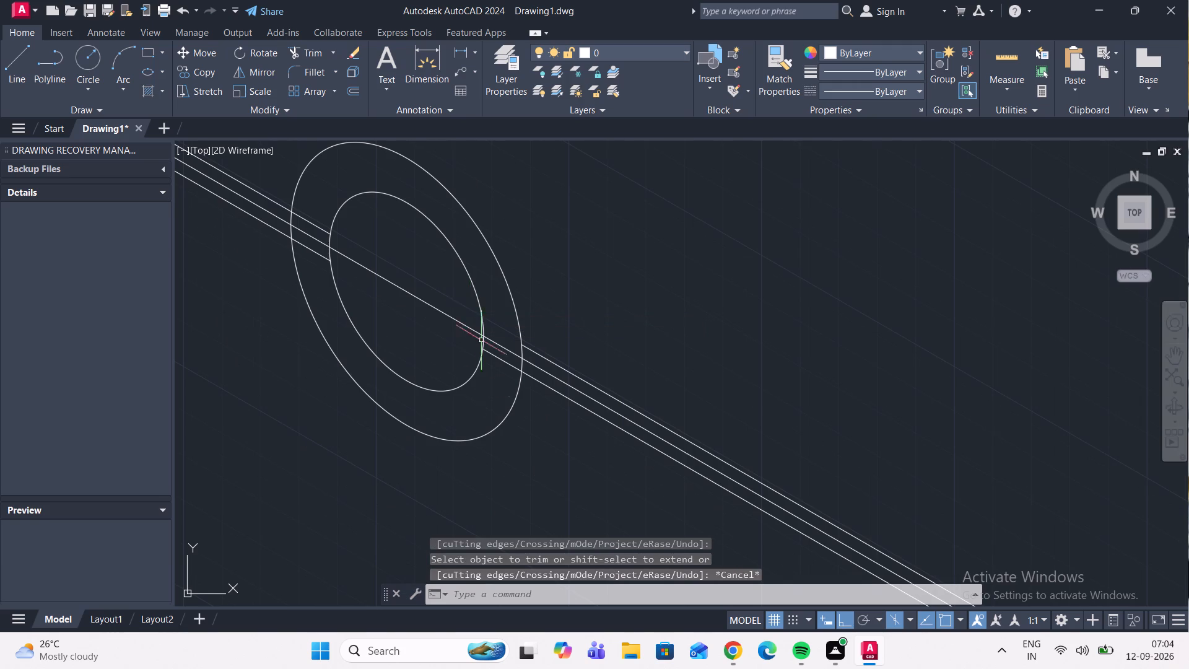
Extend the upper copied line back to the inner isocircle on the lower-right side.
{"action": "scroll", "coordinate": [505, 398], "scroll_direction": "up", "scroll_amount": 2}
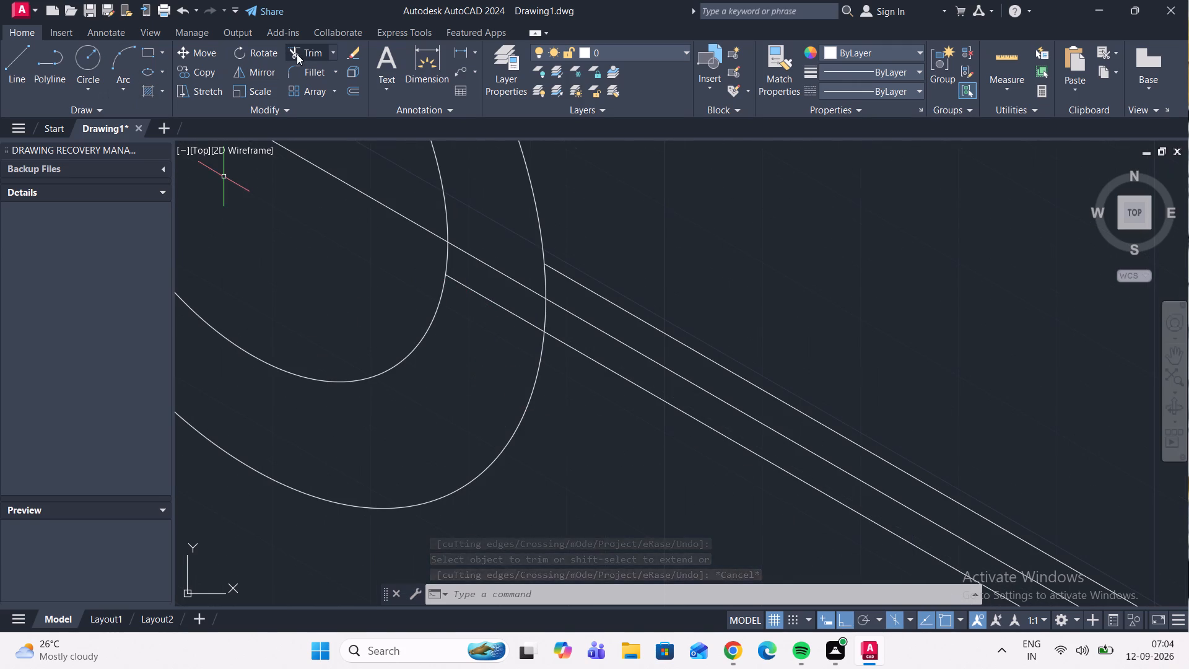
{"action": "left_click", "coordinate": [298, 53]}
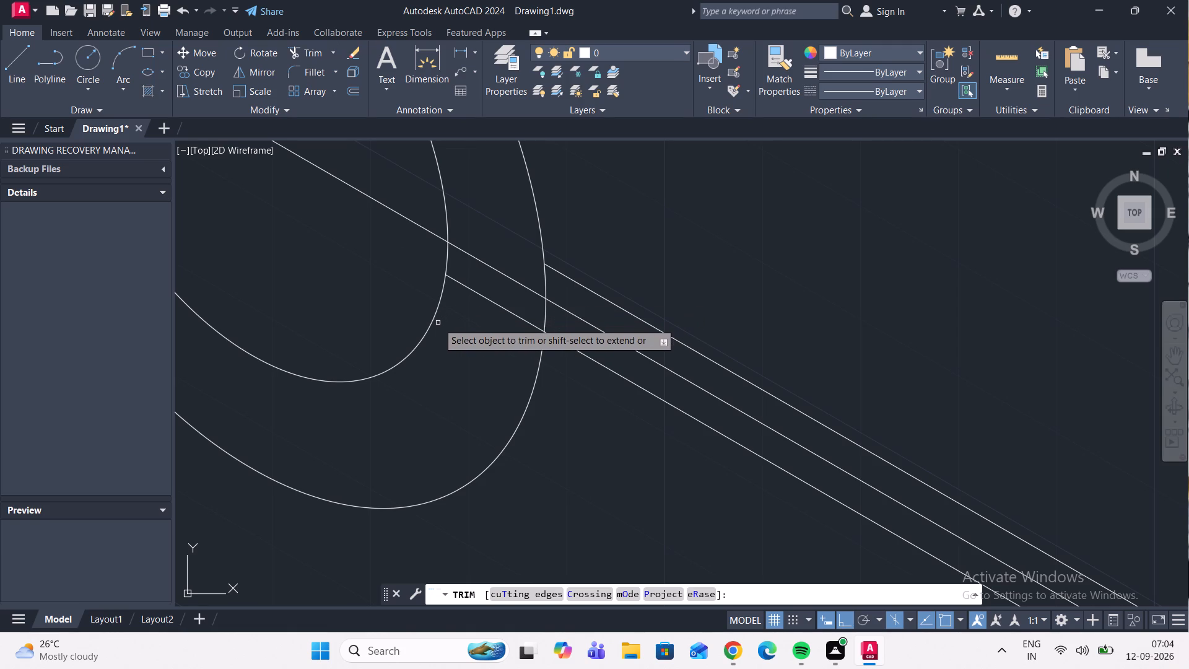
{"action": "left_click", "coordinate": [575, 279], "text": "shift"}
{"action": "scroll", "coordinate": [523, 343], "scroll_direction": "down", "scroll_amount": 3}
{"action": "scroll", "coordinate": [413, 281], "scroll_direction": "up", "scroll_amount": 2}
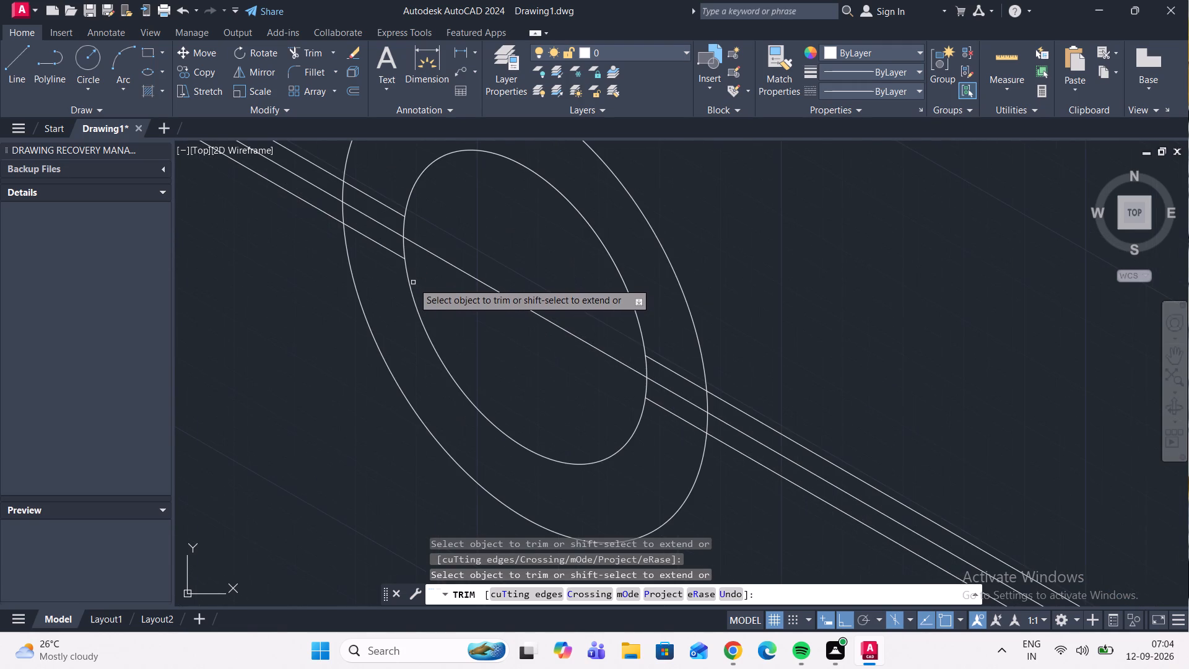
{"action": "key", "text": "1"}
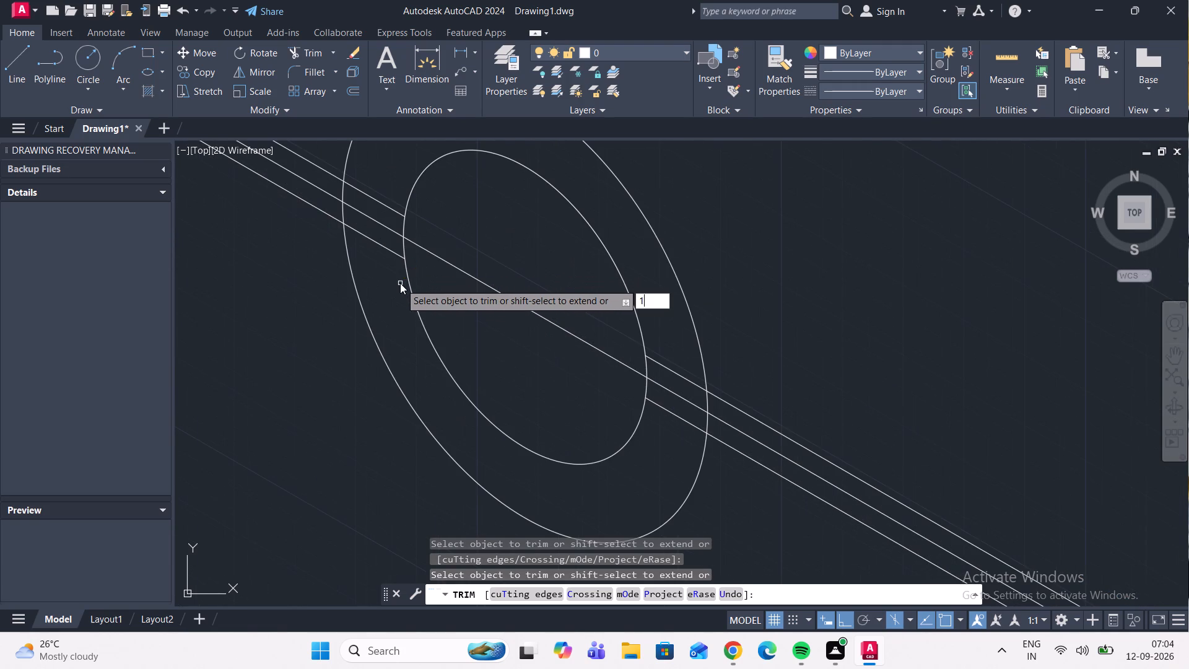
{"action": "key", "text": "Escape"}
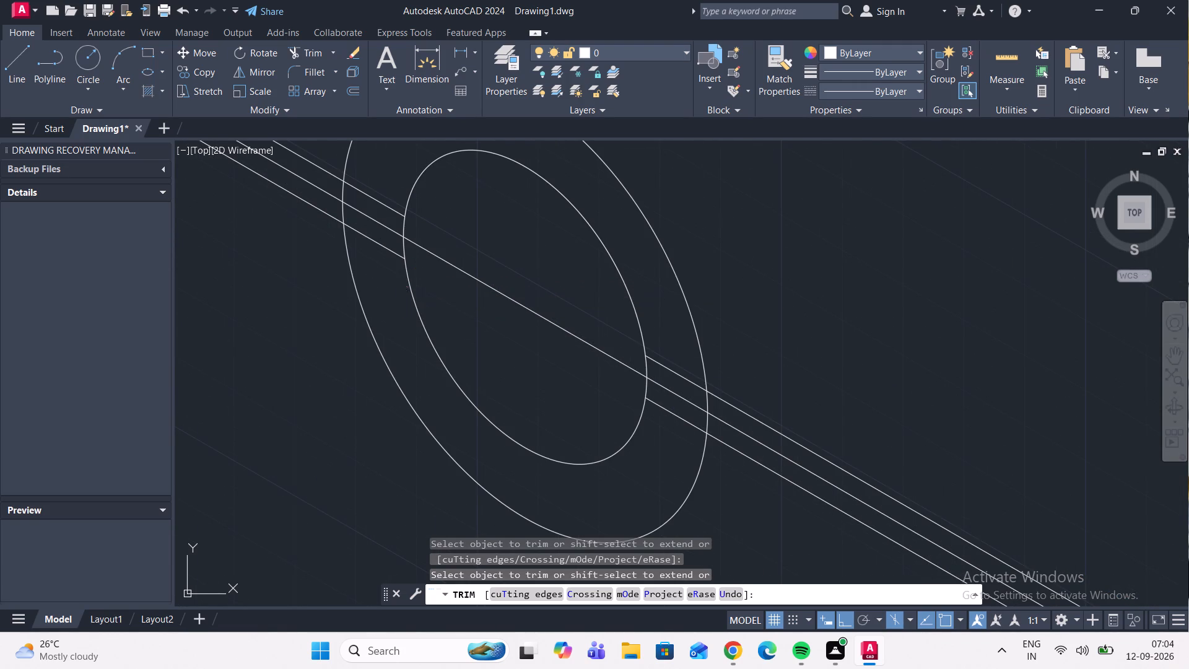
Copy the 330° centre line from its intersection with the inner isocircle, 11 units vertically above and 11 units below.
{"action": "scroll", "coordinate": [432, 287], "scroll_direction": "down", "scroll_amount": 2}
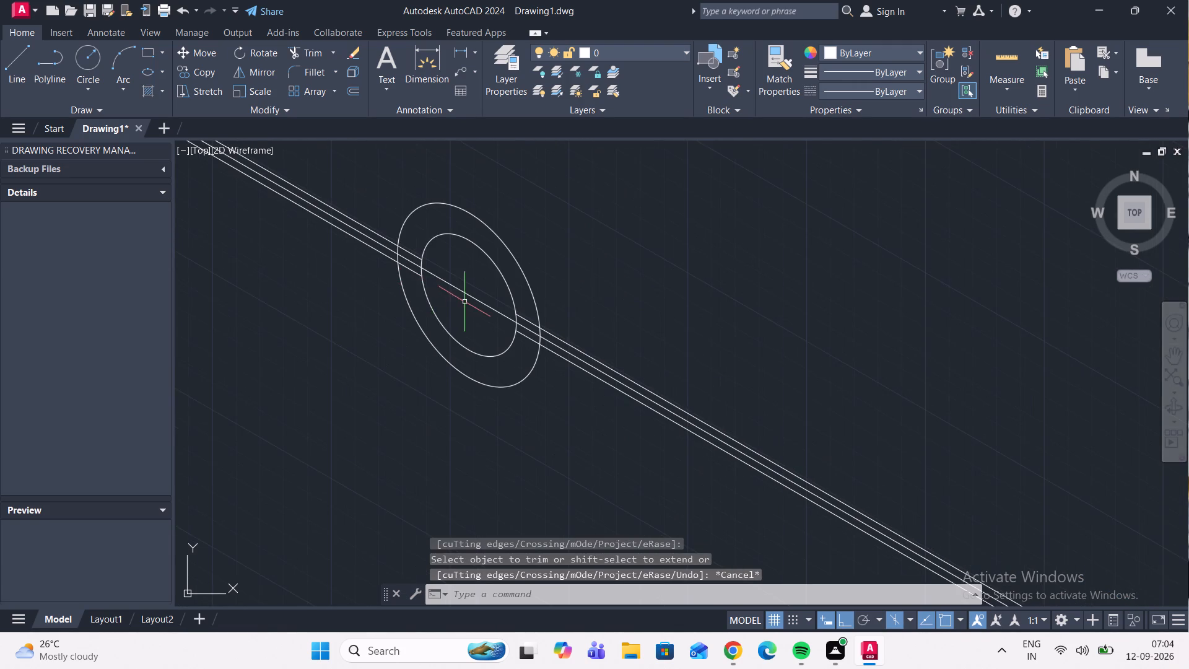
{"action": "middle_click_drag", "start_coordinate": [466, 302], "coordinate": [336, 288]}
{"action": "scroll", "coordinate": [338, 290], "scroll_direction": "up", "scroll_amount": 1}
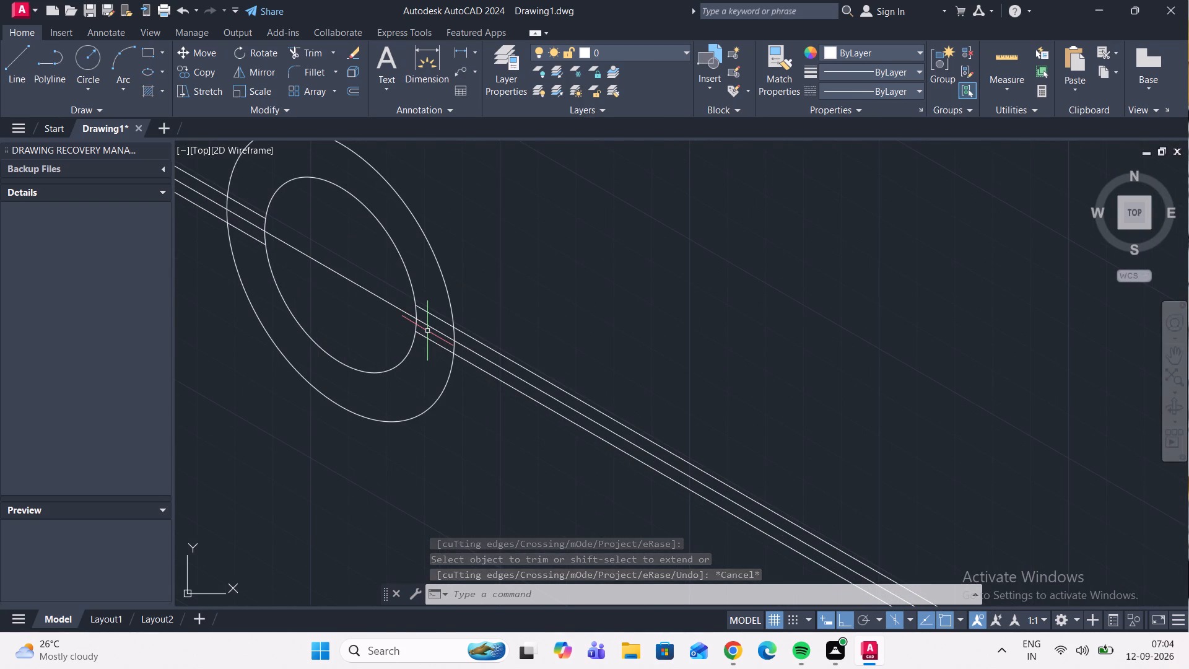
{"action": "scroll", "coordinate": [425, 331], "scroll_direction": "up", "scroll_amount": 2}
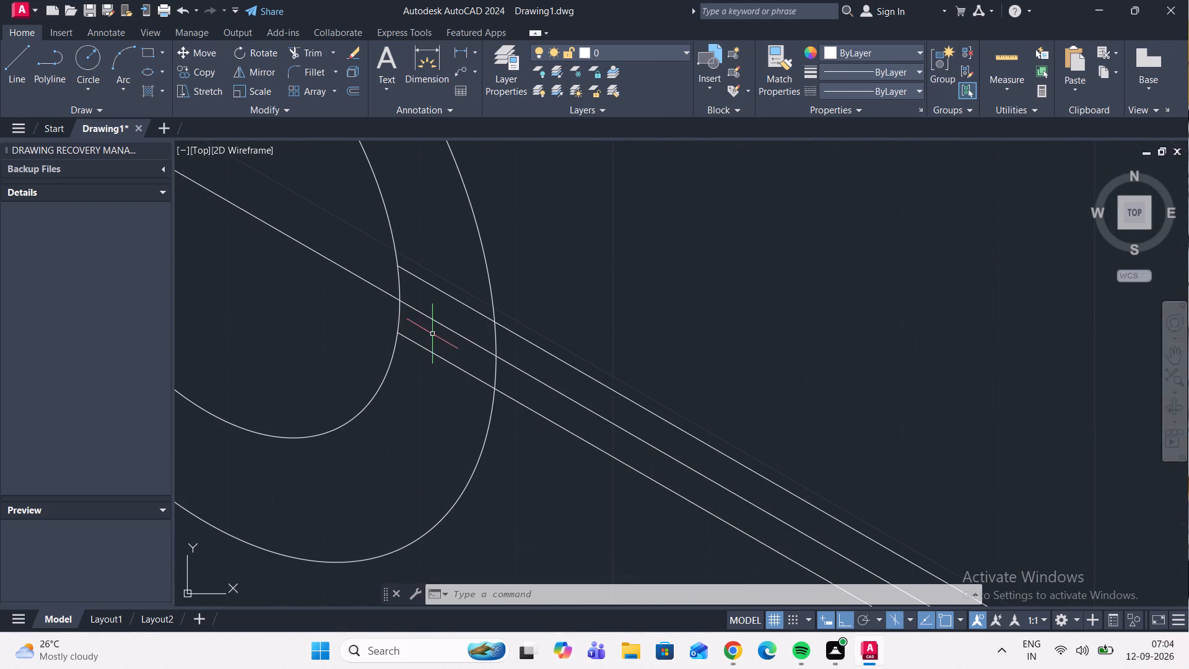
{"action": "left_click_drag", "start_coordinate": [433, 333], "coordinate": [433, 325]}
{"action": "left_click", "coordinate": [423, 302]}
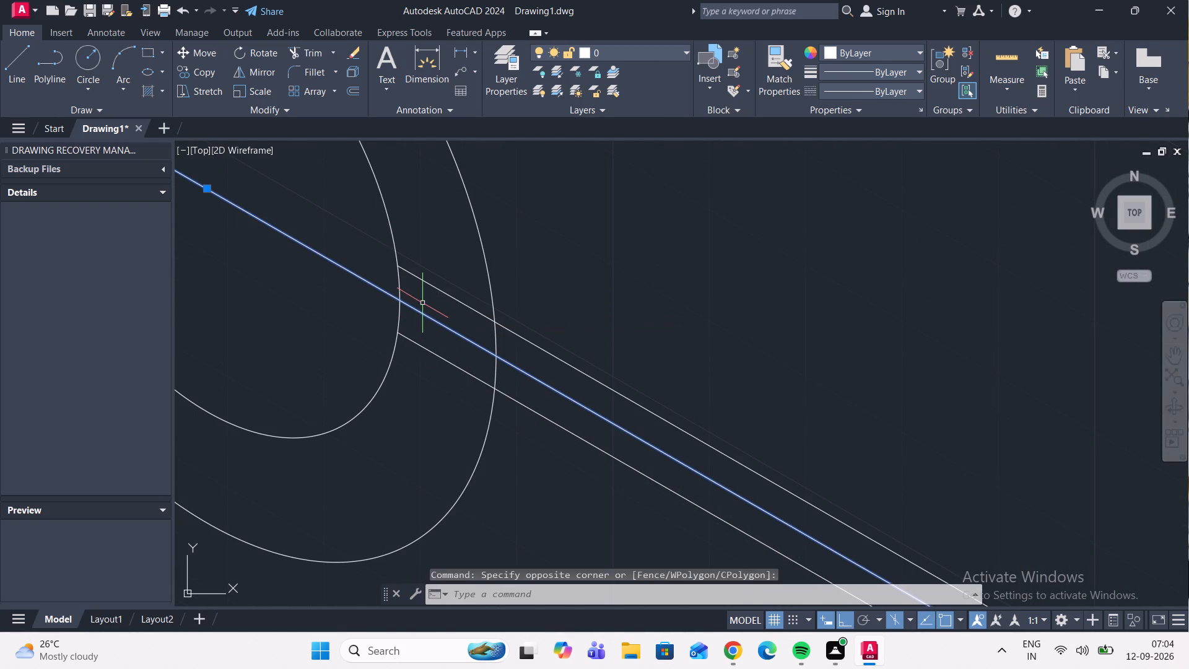
{"action": "left_click", "coordinate": [200, 69]}
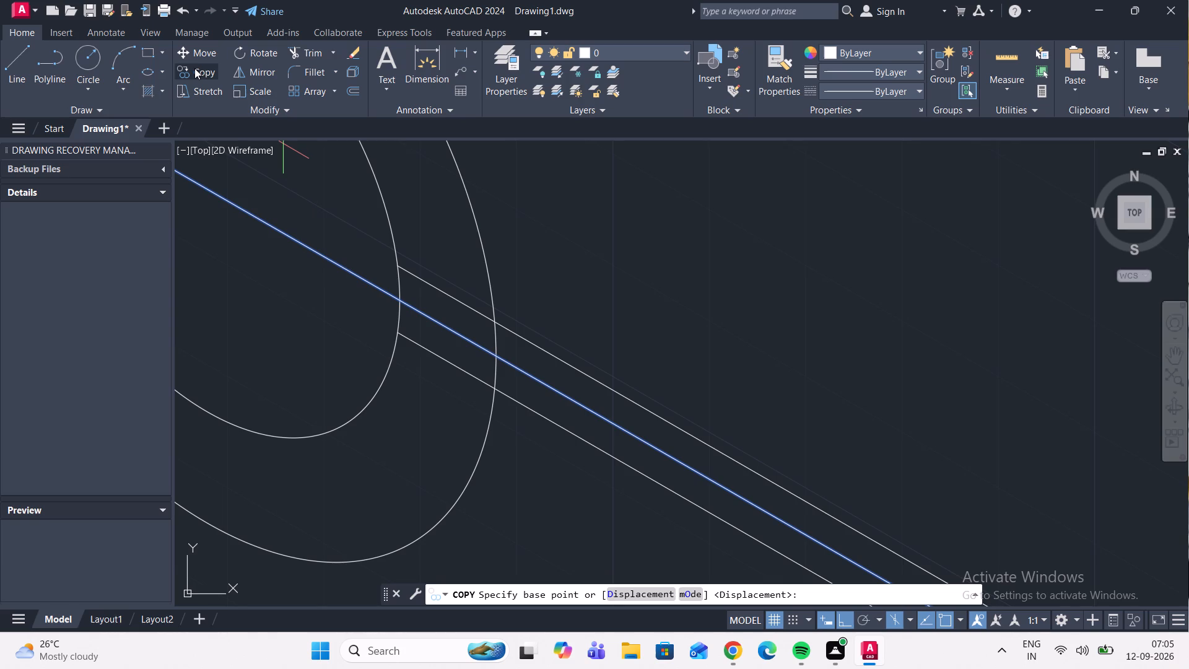
{"action": "scroll", "coordinate": [226, 88], "scroll_direction": "down", "scroll_amount": 2}
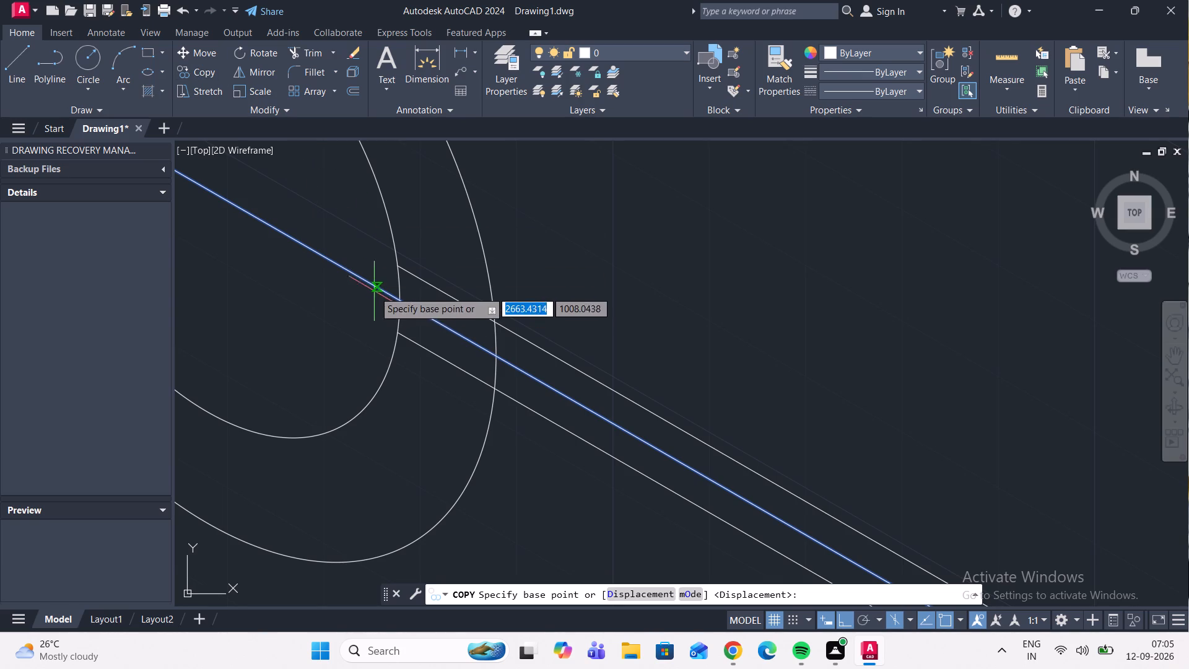
{"action": "left_click", "coordinate": [400, 301]}
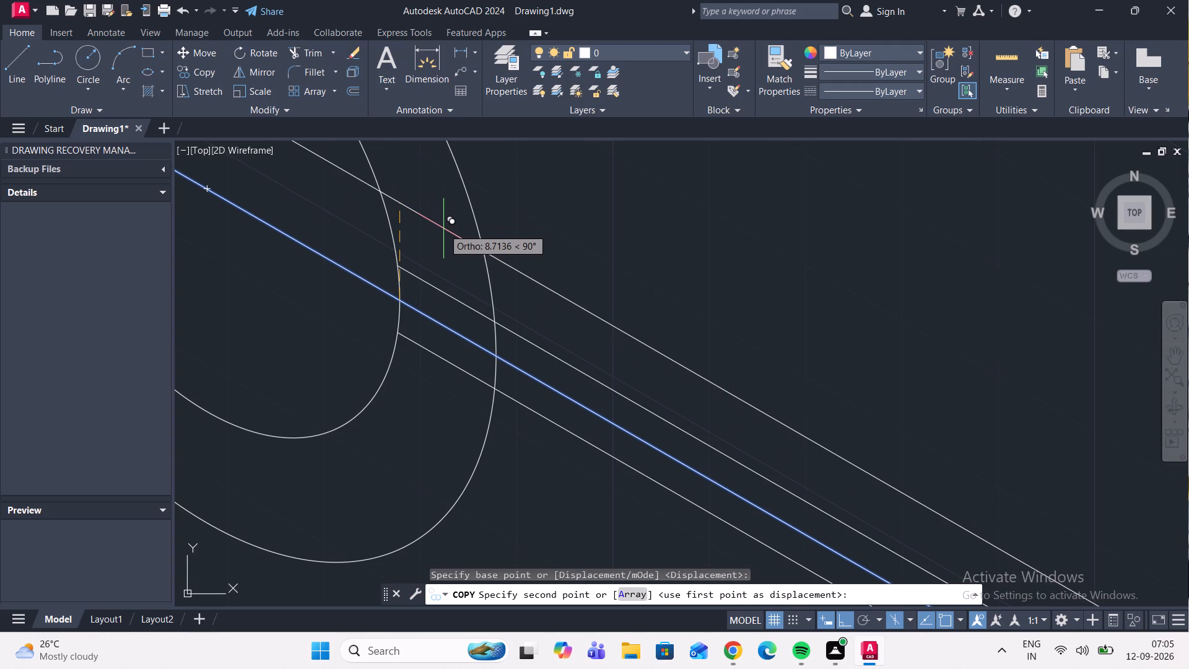
{"action": "type", "text": "11"}
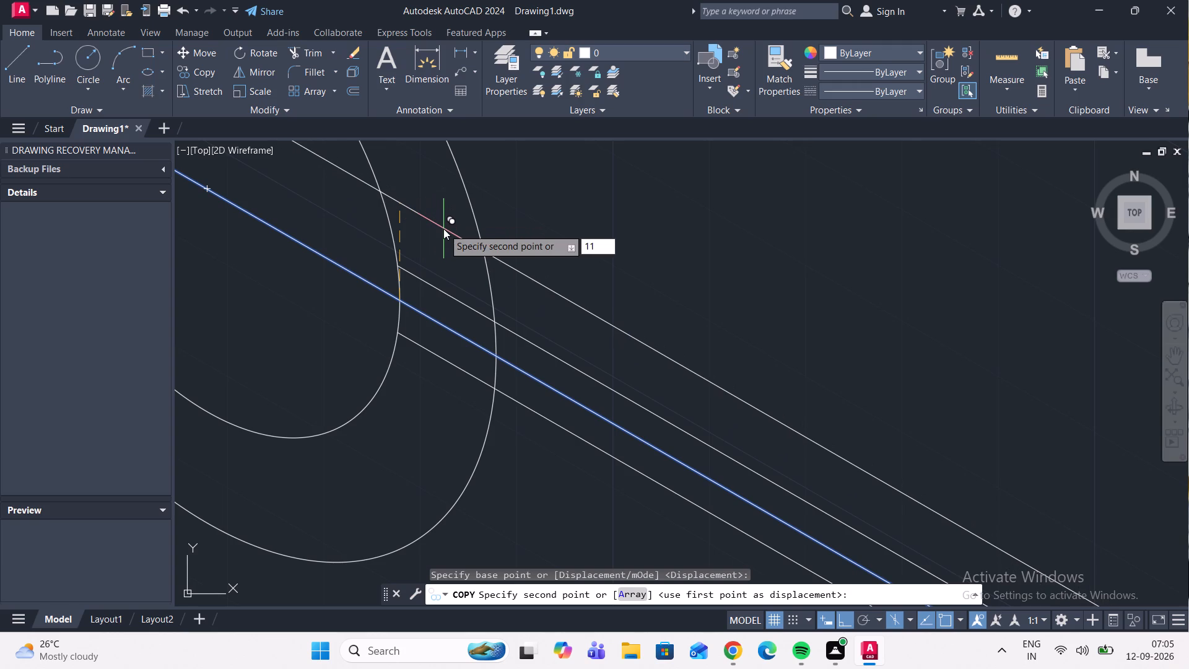
{"action": "key", "text": "Return"}
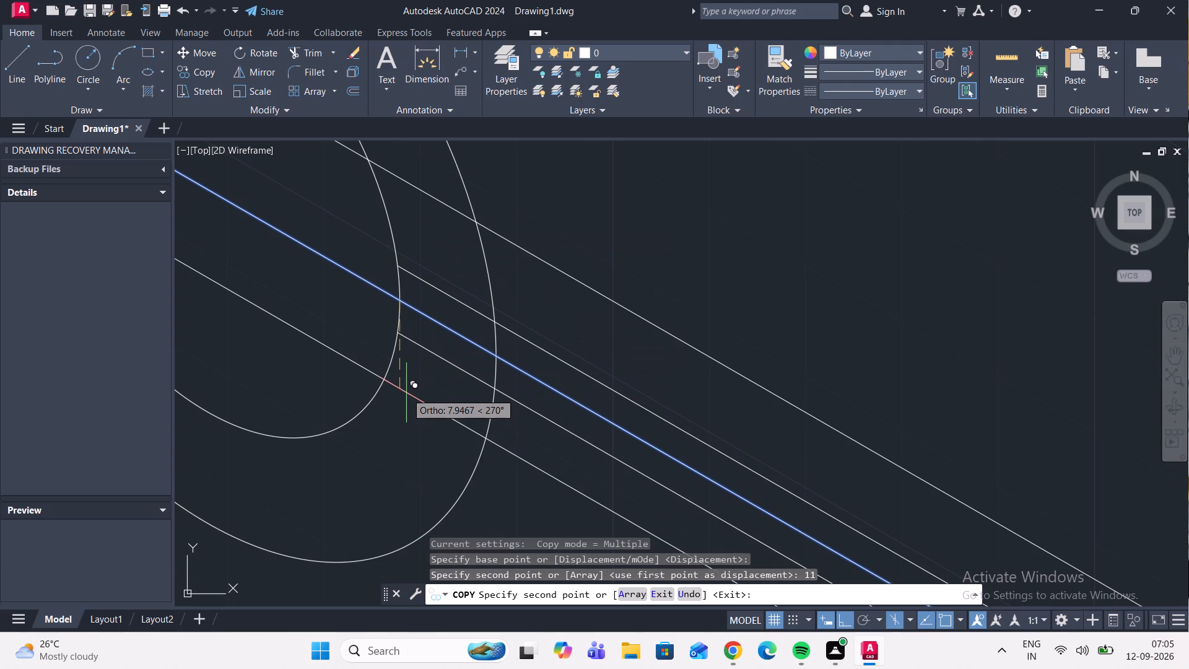
{"action": "type", "text": "11"}
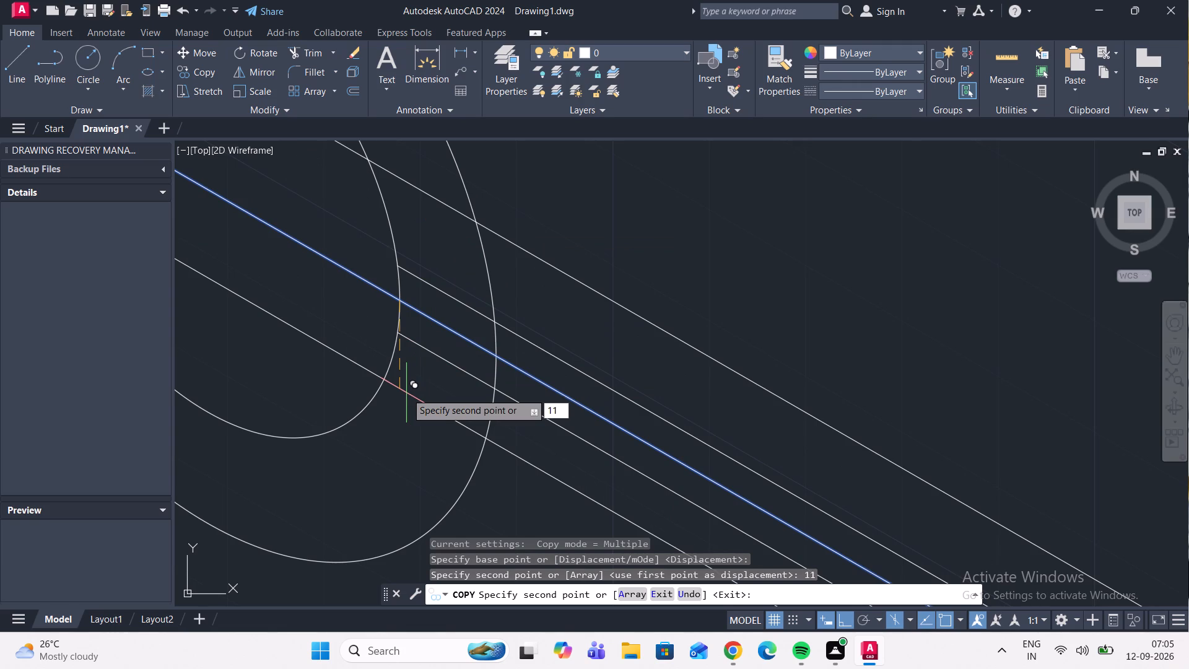
{"action": "key", "text": "Return"}
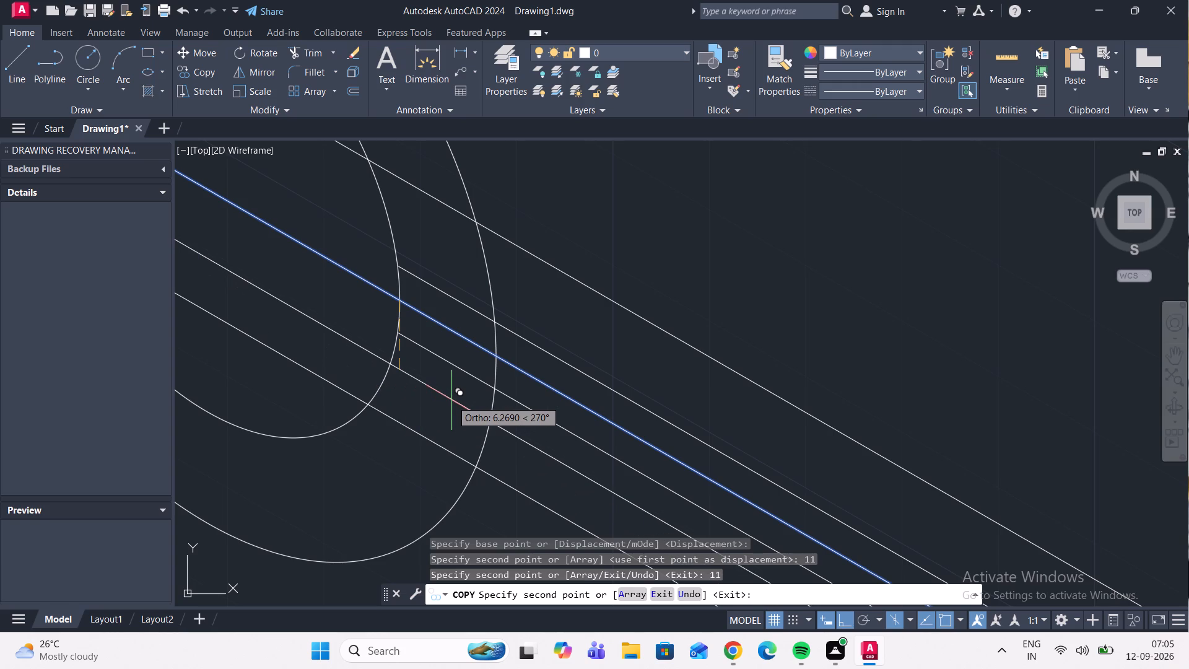
{"action": "scroll", "coordinate": [483, 457], "scroll_direction": "down", "scroll_amount": 1}
{"action": "scroll", "coordinate": [529, 393], "scroll_direction": "down", "scroll_amount": 3}
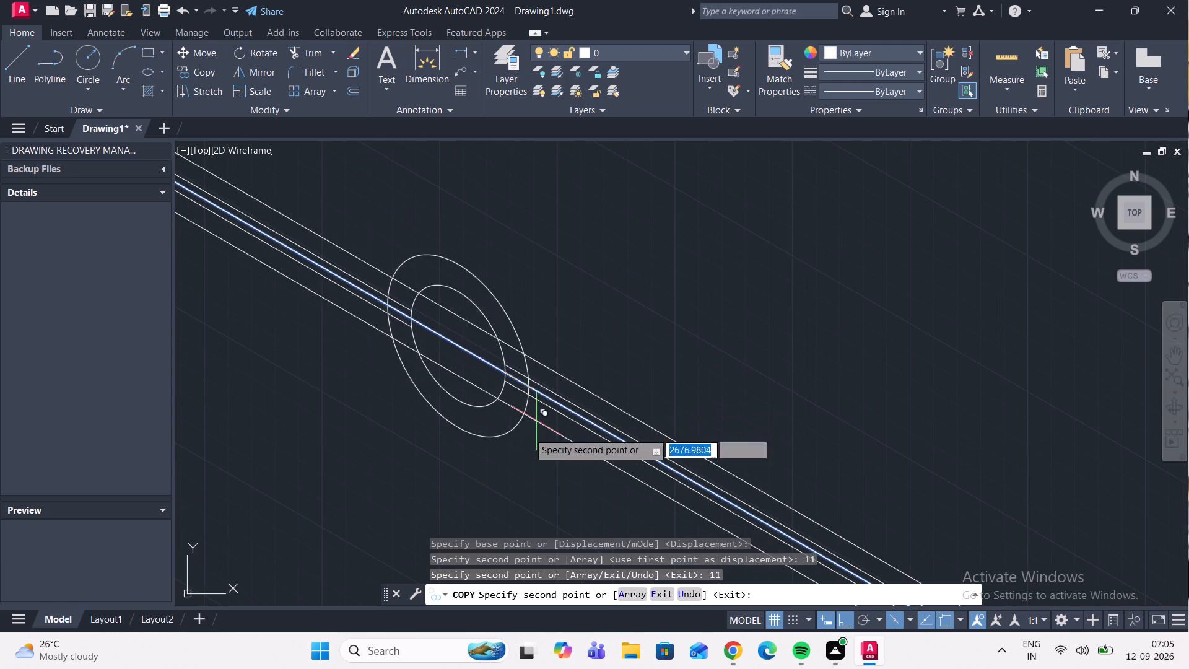
{"action": "key", "text": "Escape"}
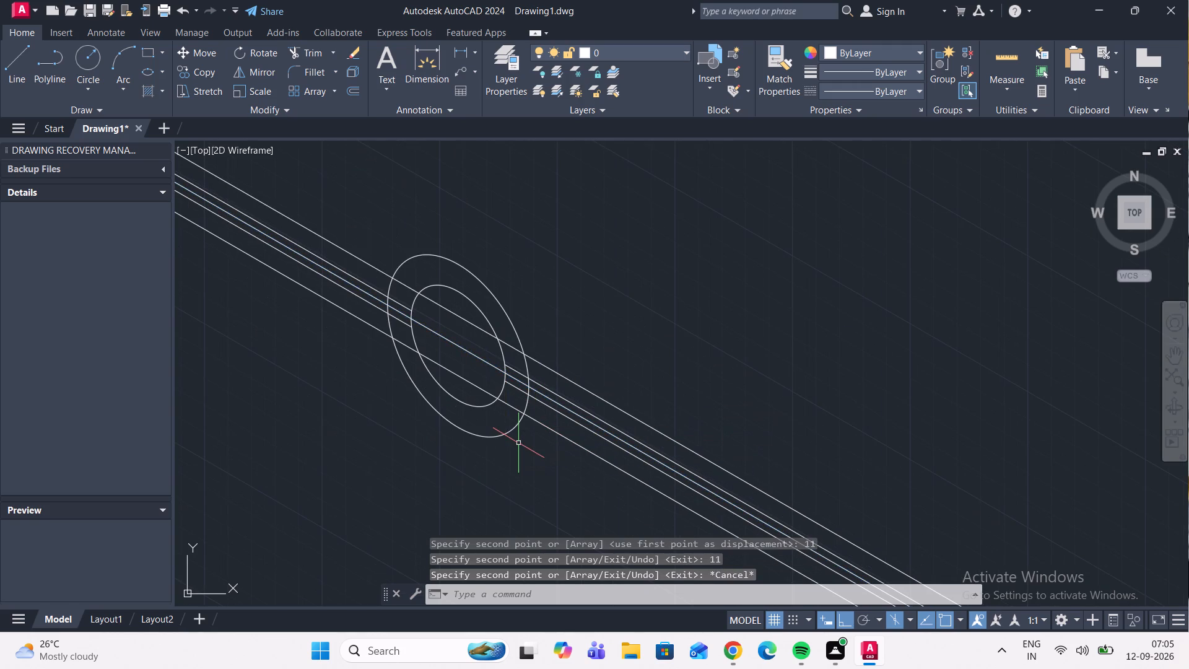
Load the CENTER2 linetype from acadiso.lin and make it the current linetype.
{"action": "scroll", "coordinate": [541, 392], "scroll_direction": "down", "scroll_amount": 3}
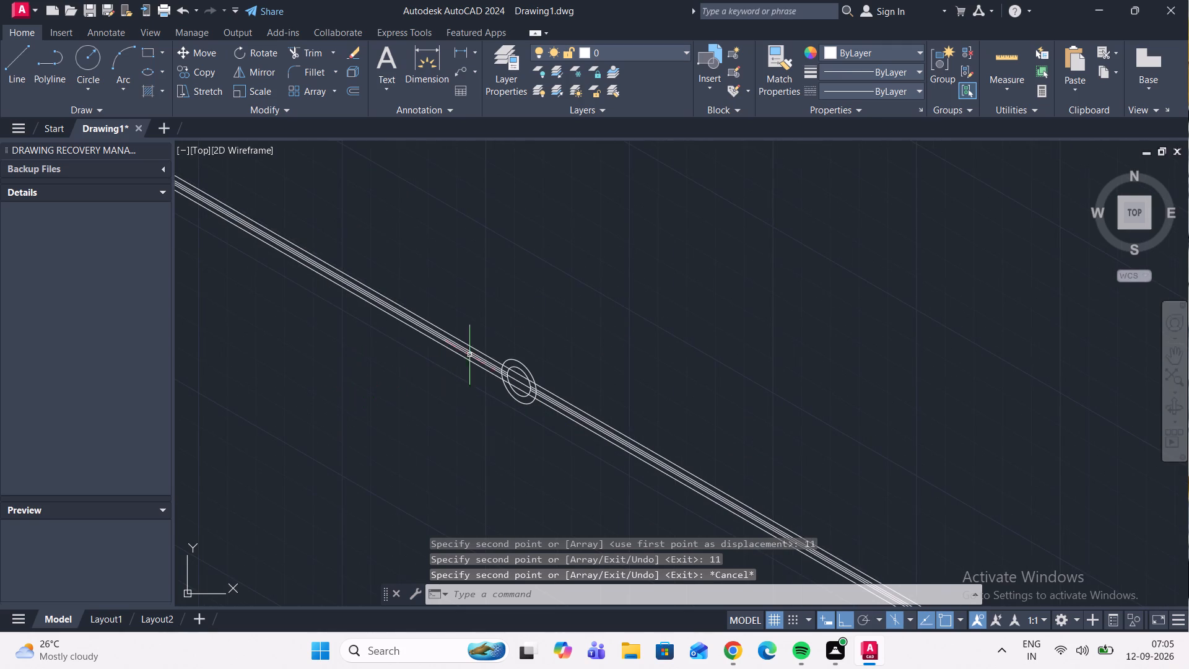
{"action": "scroll", "coordinate": [538, 377], "scroll_direction": "up", "scroll_amount": 3}
{"action": "scroll", "coordinate": [455, 407], "scroll_direction": "up", "scroll_amount": 2}
{"action": "middle_click_drag", "start_coordinate": [474, 367], "coordinate": [500, 295]}
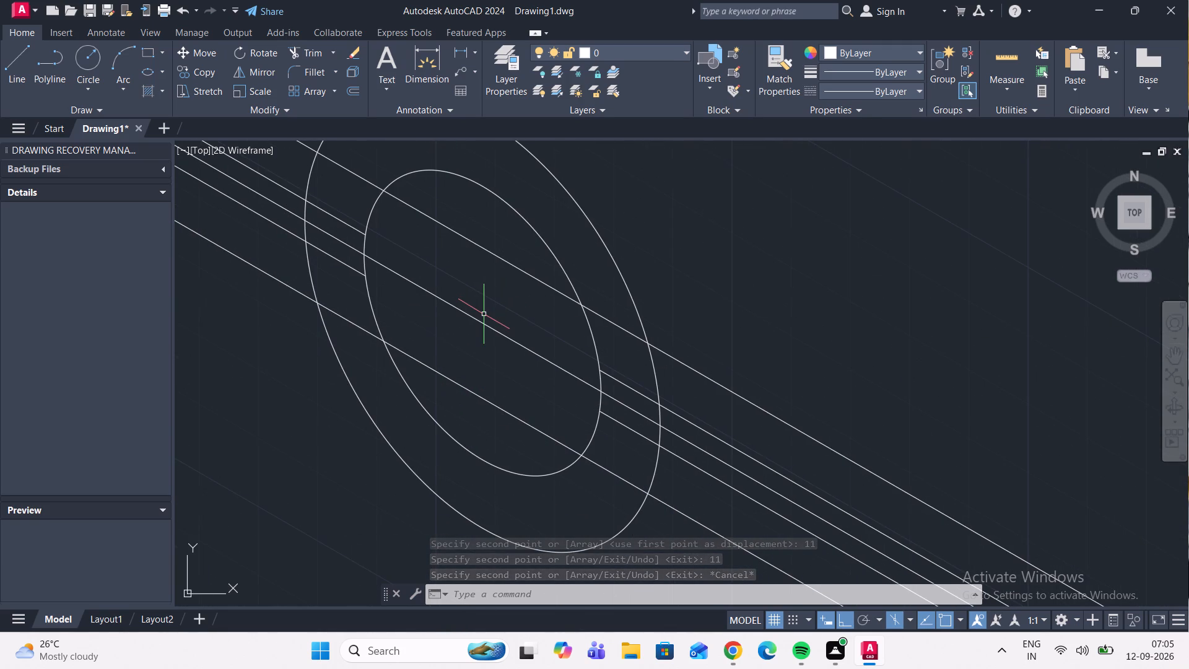
{"action": "middle_click_drag", "start_coordinate": [484, 315], "coordinate": [427, 293]}
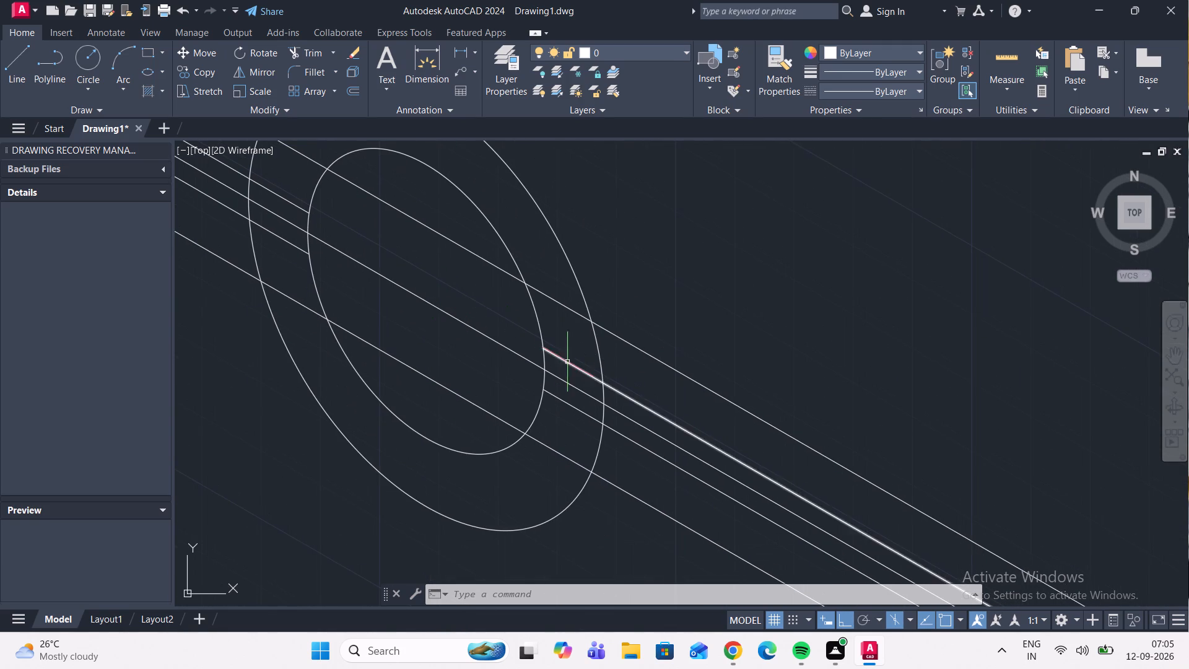
{"action": "middle_click_drag", "start_coordinate": [546, 330], "coordinate": [539, 367]}
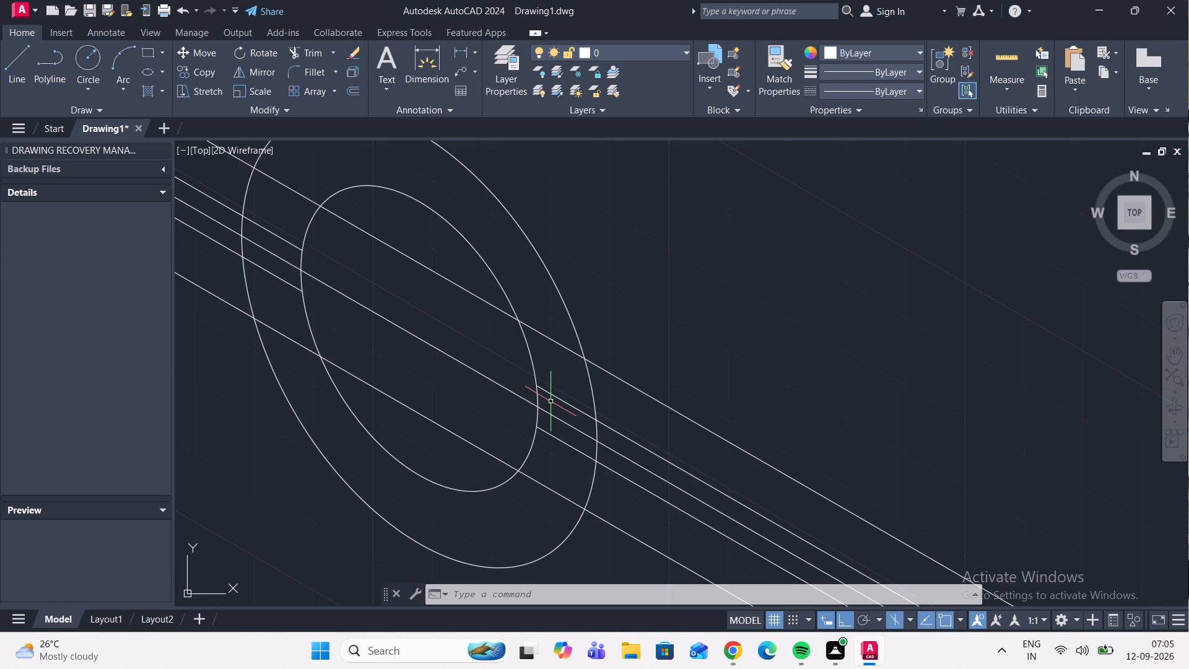
{"action": "middle_click_drag", "start_coordinate": [549, 391], "coordinate": [468, 396]}
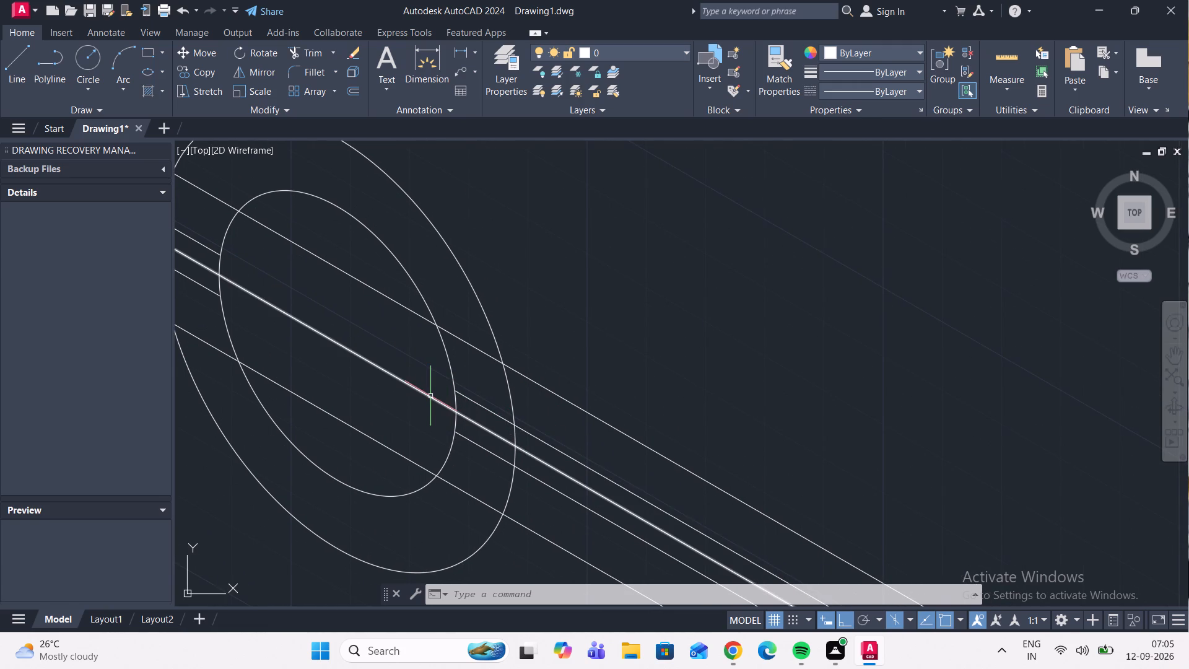
{"action": "left_click", "coordinate": [918, 90]}
{"action": "left_click", "coordinate": [890, 156]}
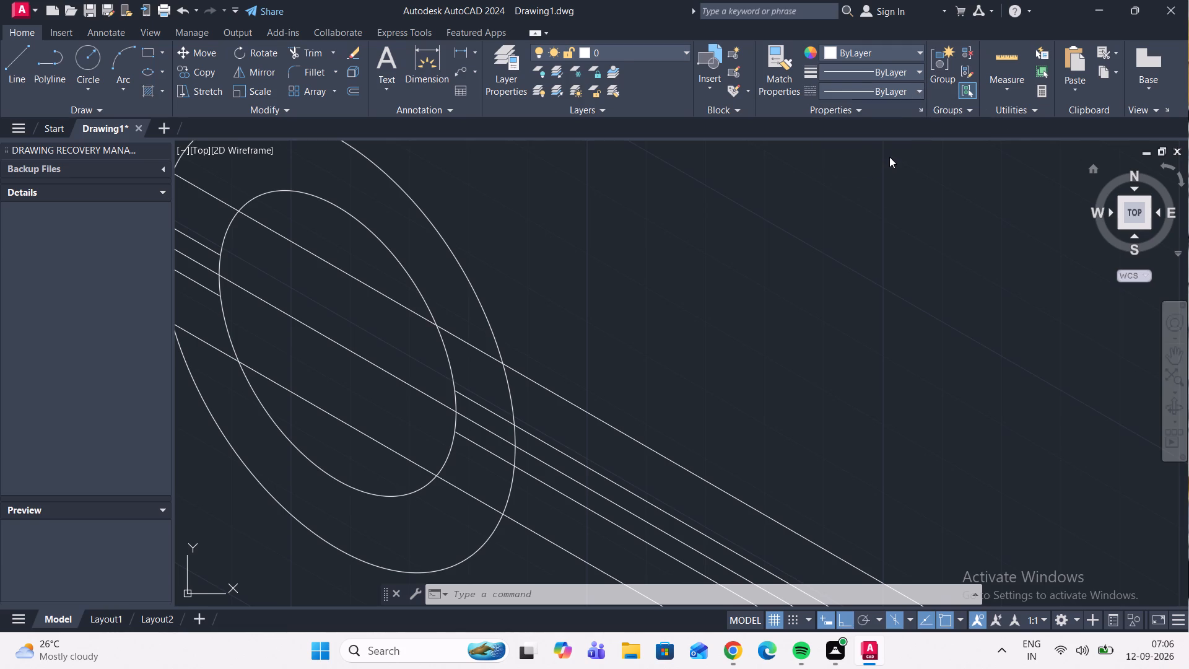
{"action": "left_click", "coordinate": [733, 219]}
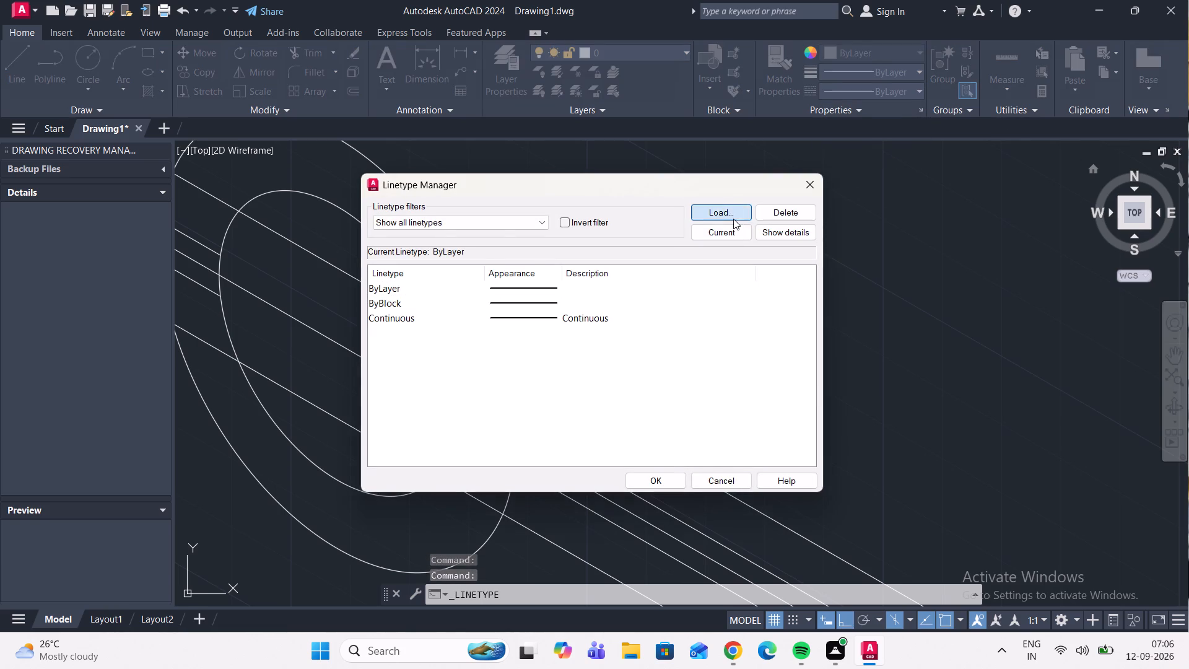
{"action": "scroll", "coordinate": [670, 344], "scroll_direction": "down", "scroll_amount": 4}
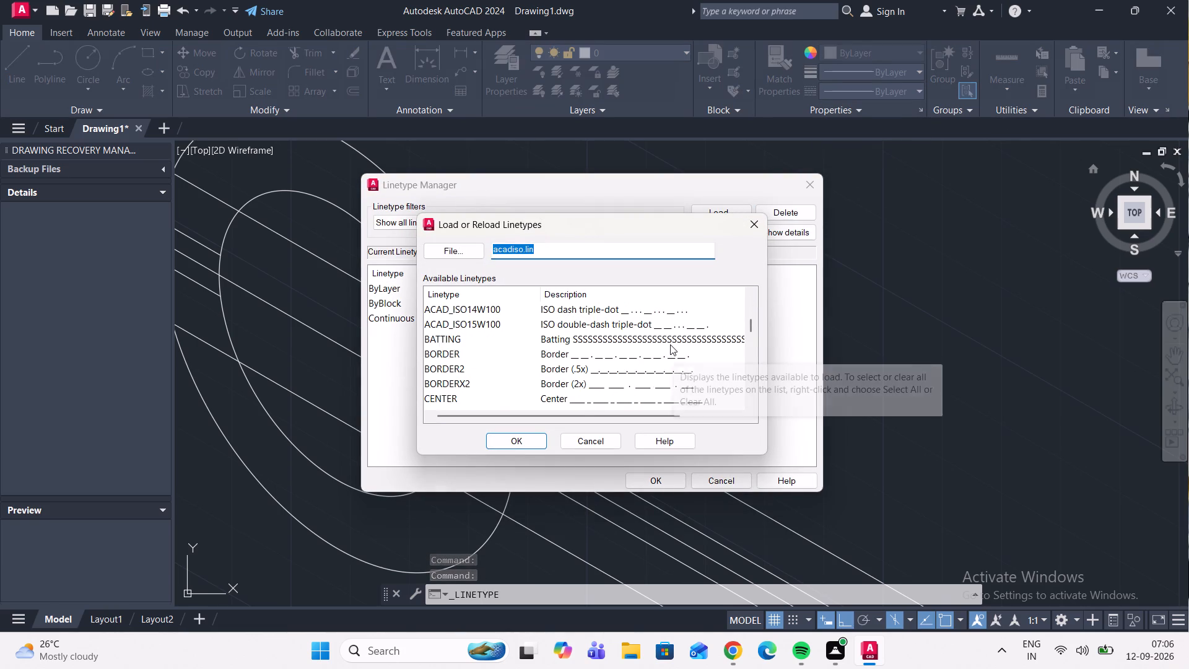
{"action": "scroll", "coordinate": [670, 344], "scroll_direction": "down", "scroll_amount": 2}
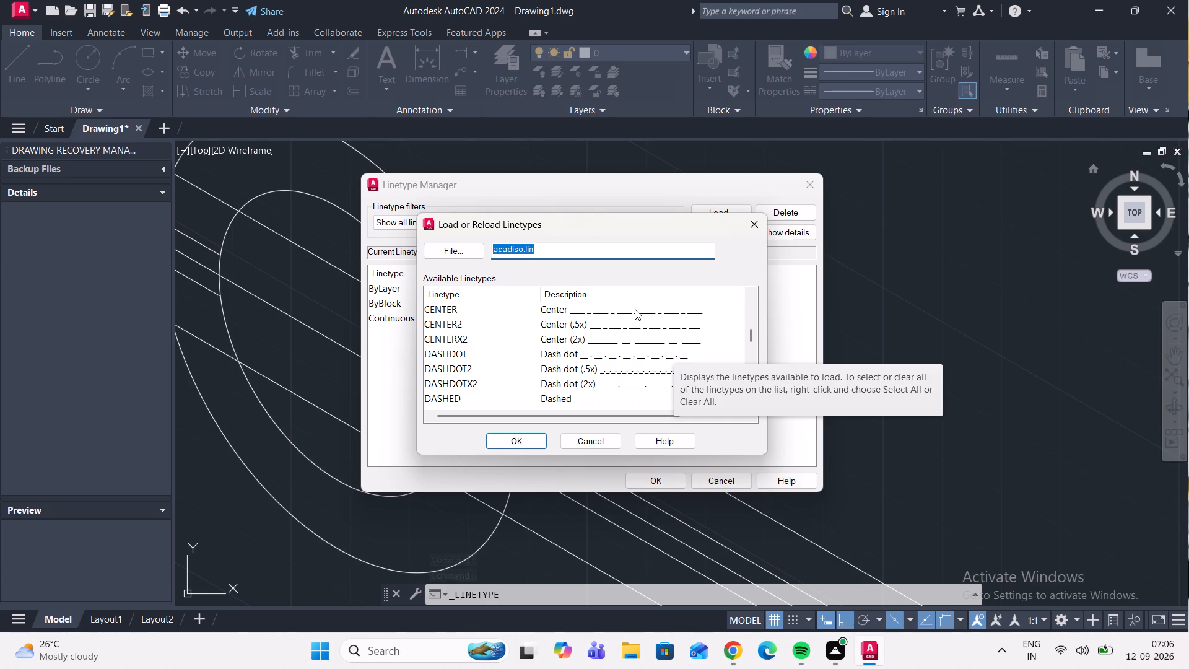
{"action": "double_click", "coordinate": [640, 325]}
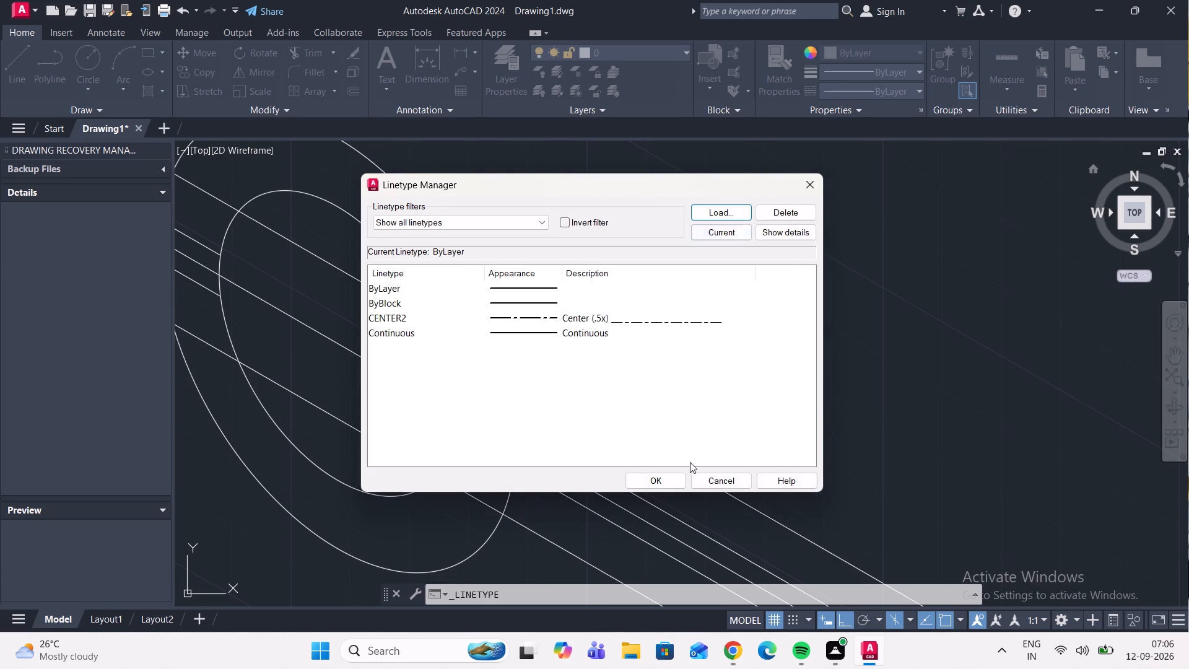
{"action": "left_click", "coordinate": [653, 484]}
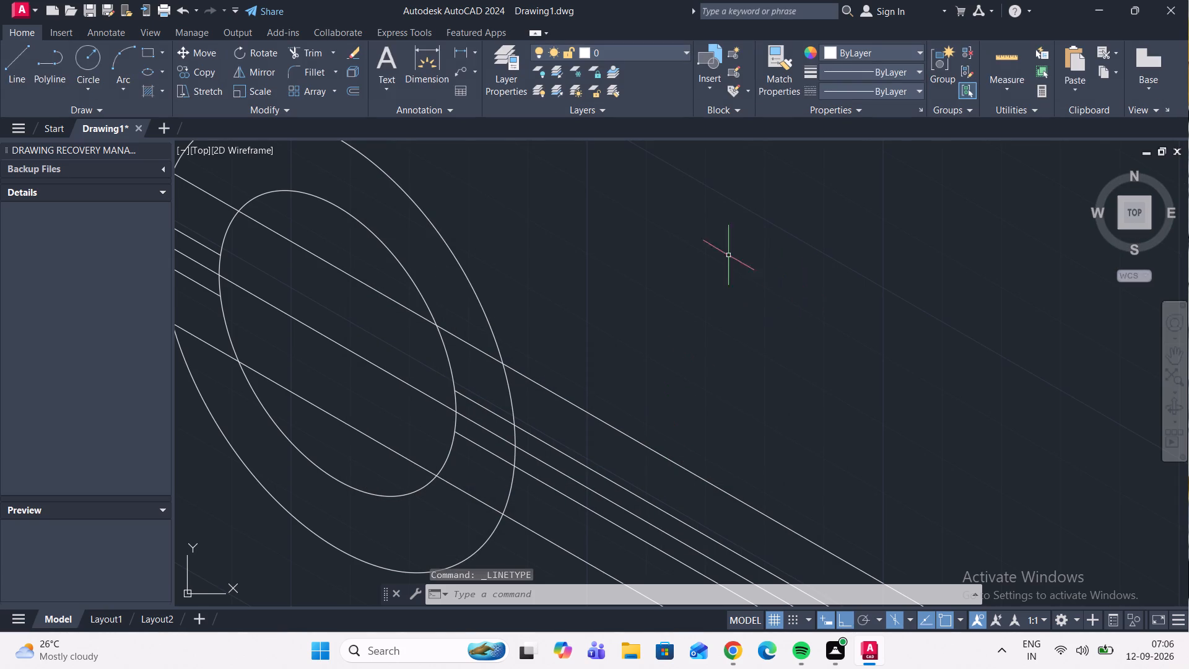
{"action": "left_click", "coordinate": [917, 92]}
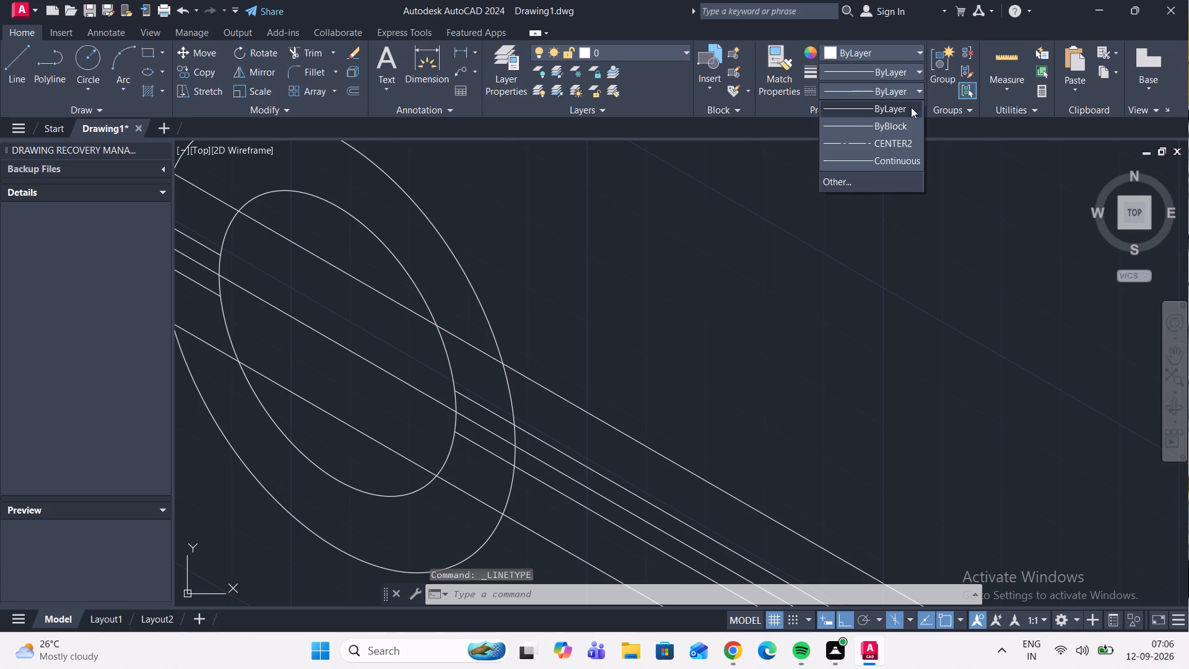
{"action": "left_click", "coordinate": [880, 141]}
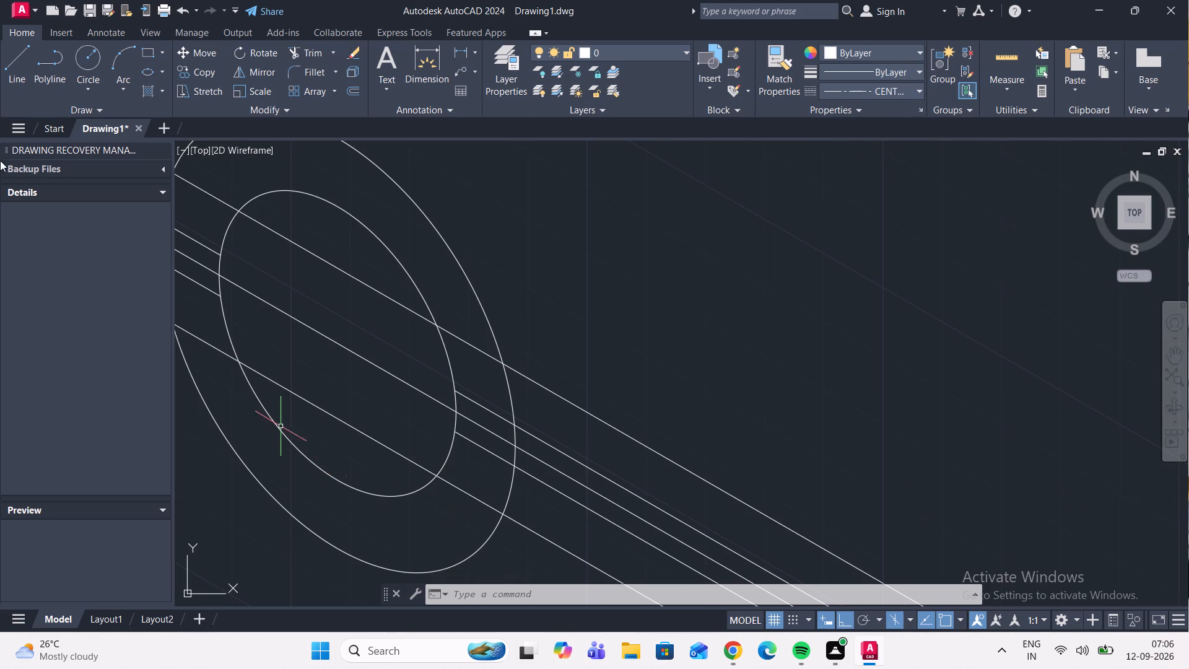
Draw a CENTER2 line at 330° in the empty area to the upper right of the isocircles.
{"action": "left_click", "coordinate": [21, 60]}
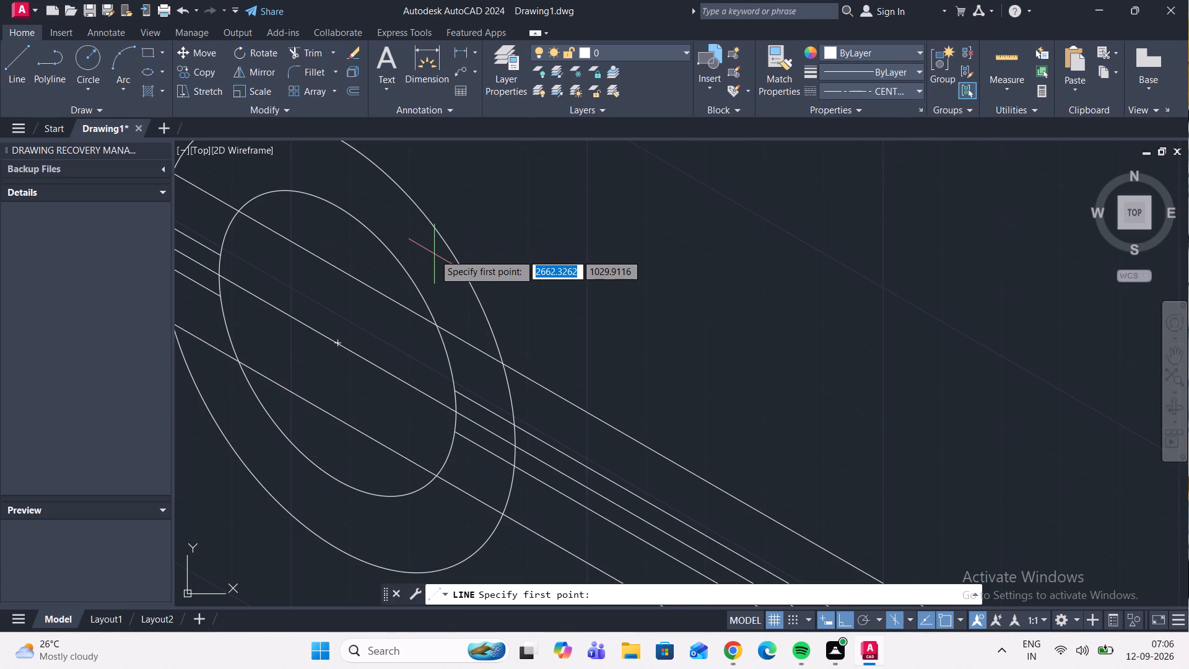
{"action": "scroll", "coordinate": [434, 254], "scroll_direction": "down", "scroll_amount": 1}
{"action": "scroll", "coordinate": [434, 254], "scroll_direction": "up", "scroll_amount": 1}
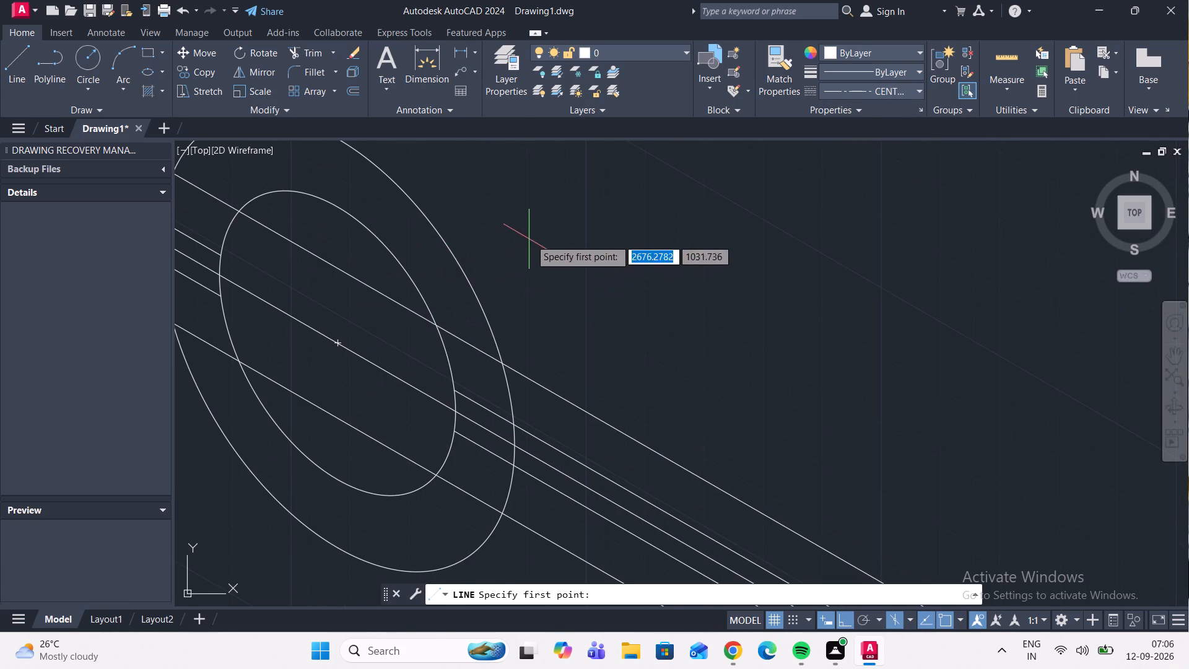
{"action": "left_click", "coordinate": [535, 237]}
{"action": "left_click", "coordinate": [801, 344]}
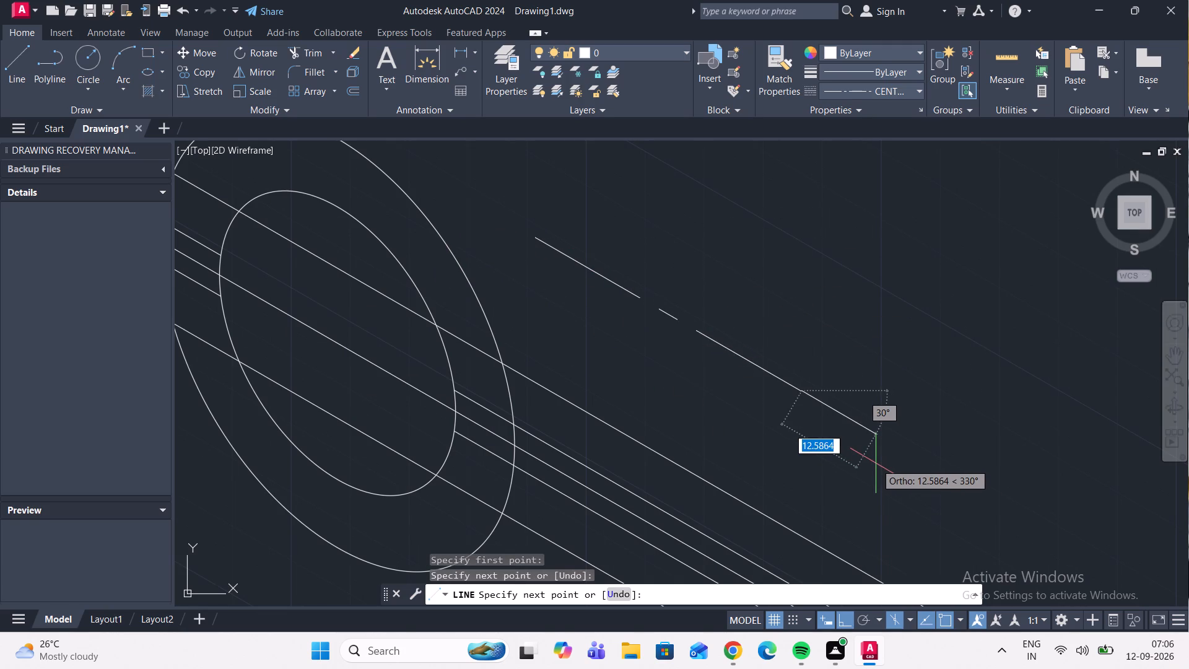
{"action": "key", "text": "Escape"}
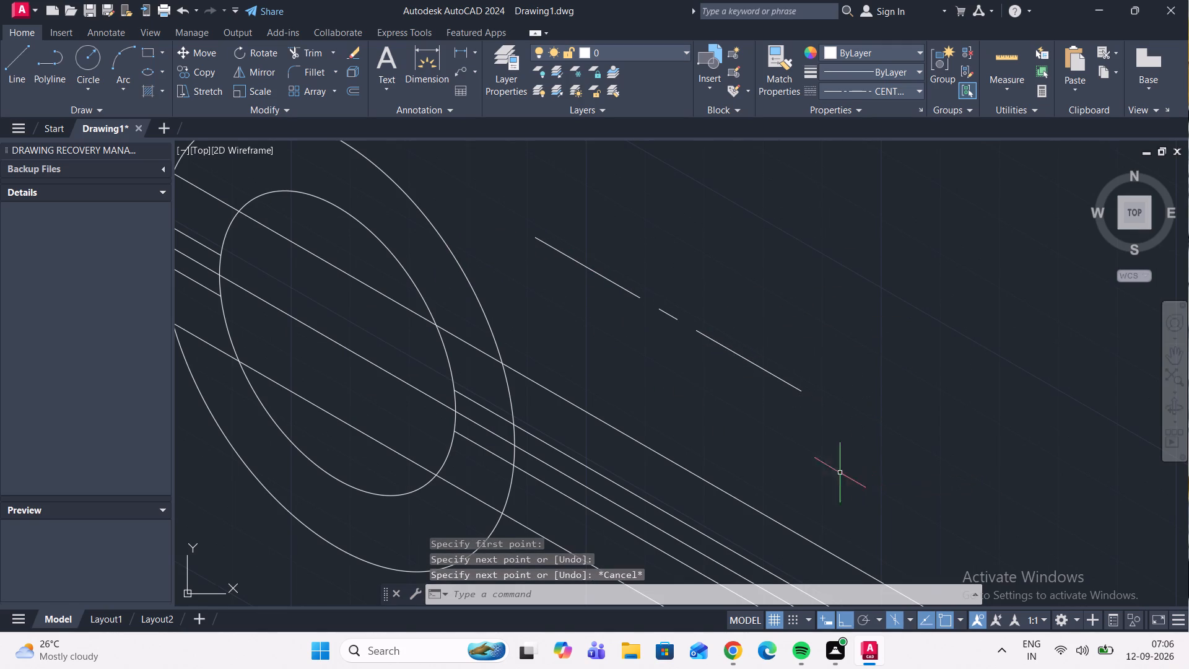
Set the linetype scale of the separate CENTER2 line beside the isocircles to 0.3.
{"action": "left_click", "coordinate": [879, 403]}
{"action": "left_click", "coordinate": [686, 272]}
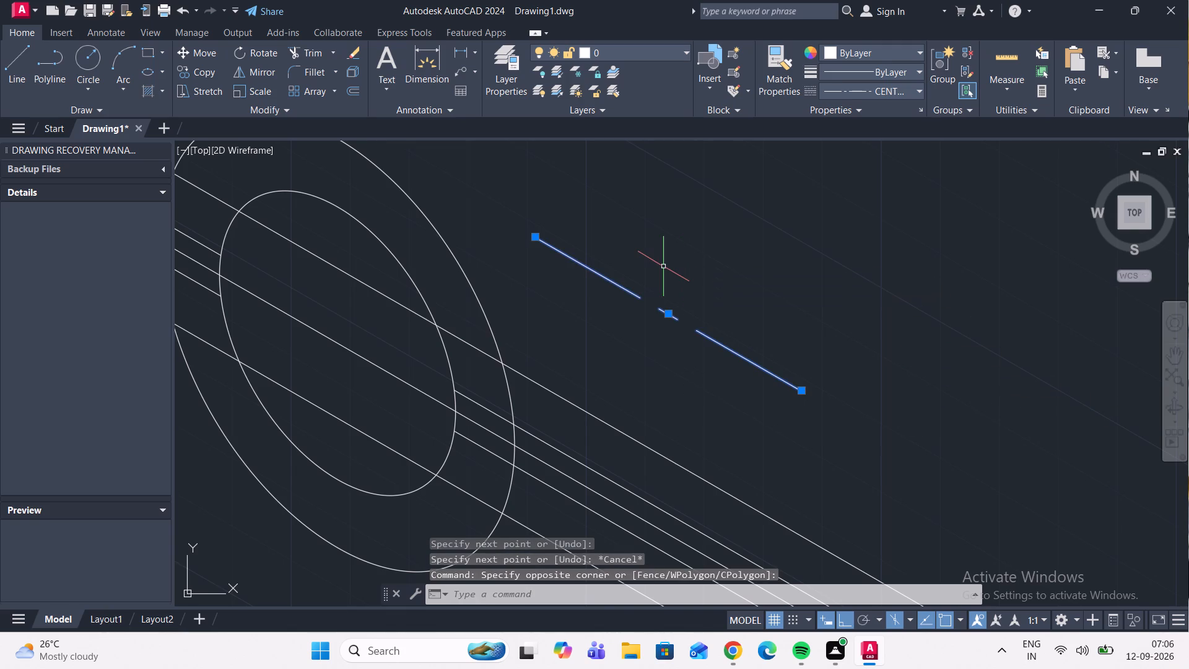
{"action": "right_click", "coordinate": [629, 292]}
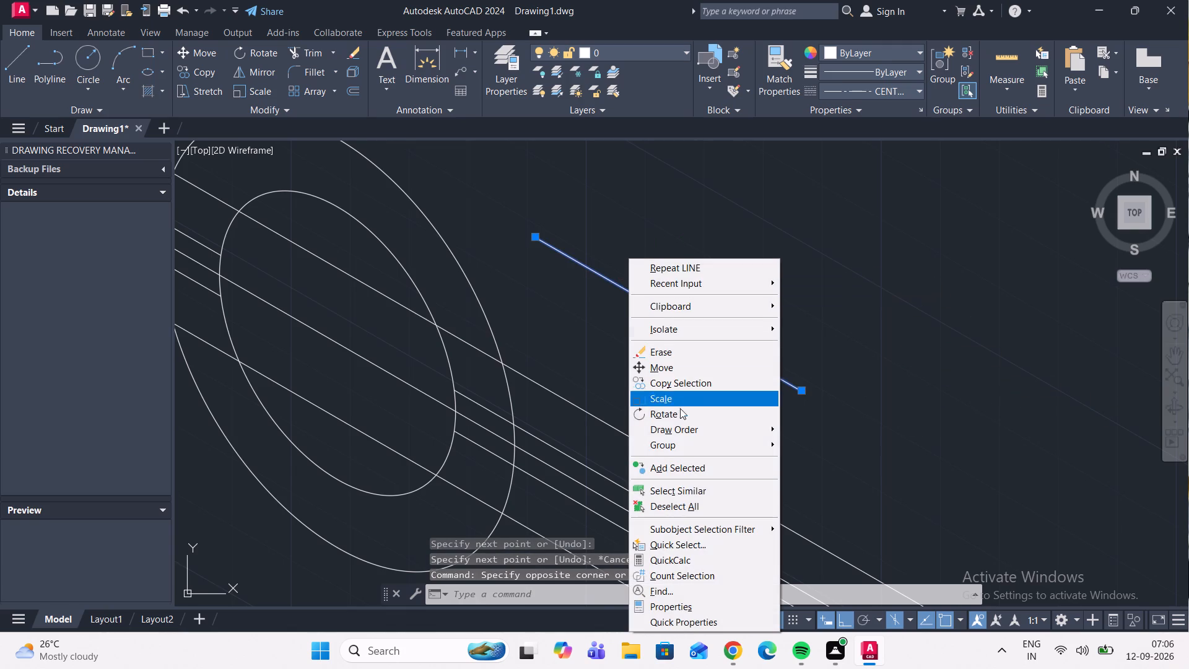
{"action": "left_click", "coordinate": [669, 612]}
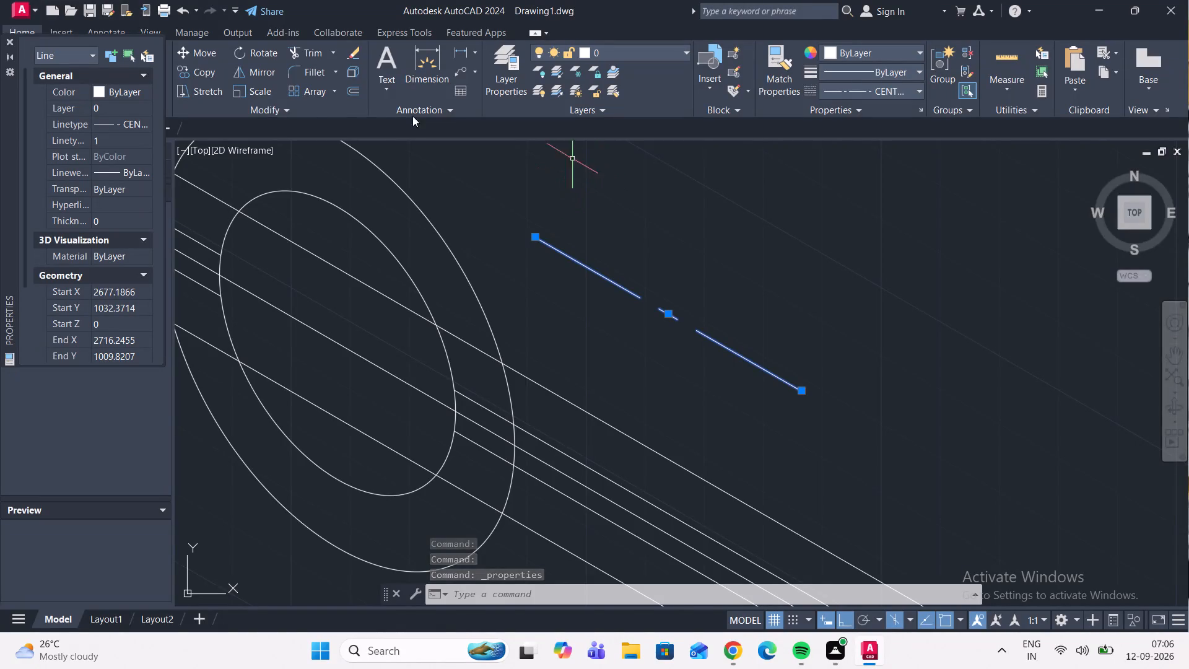
{"action": "left_click", "coordinate": [123, 134]}
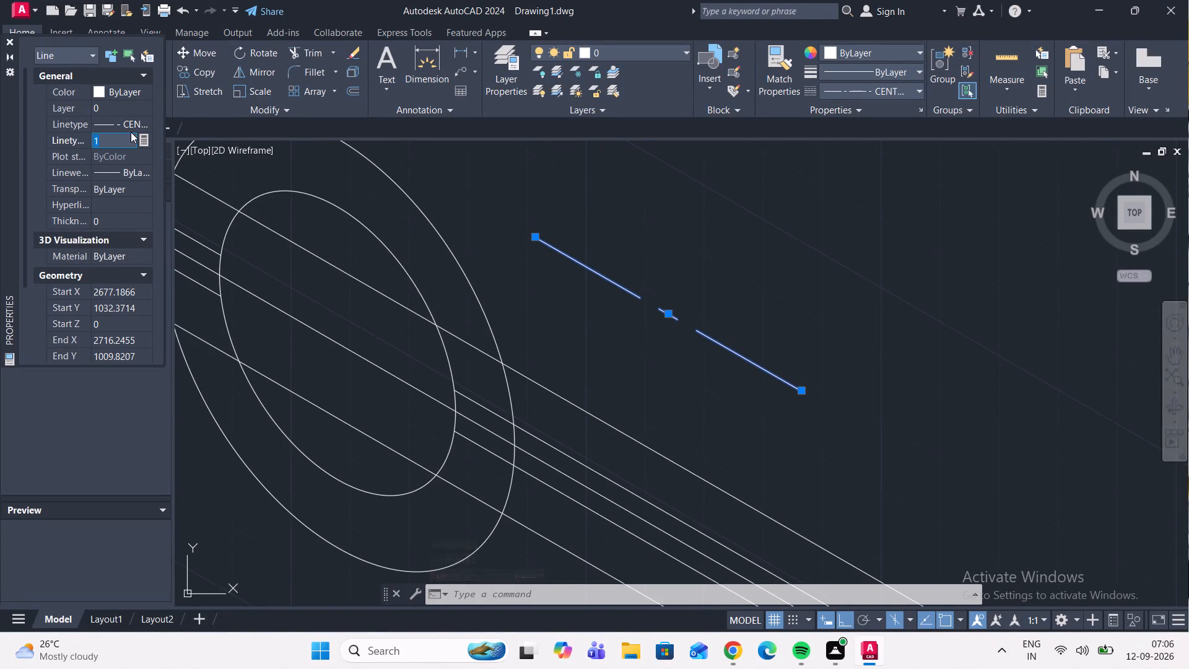
{"action": "type", "text": "0."}
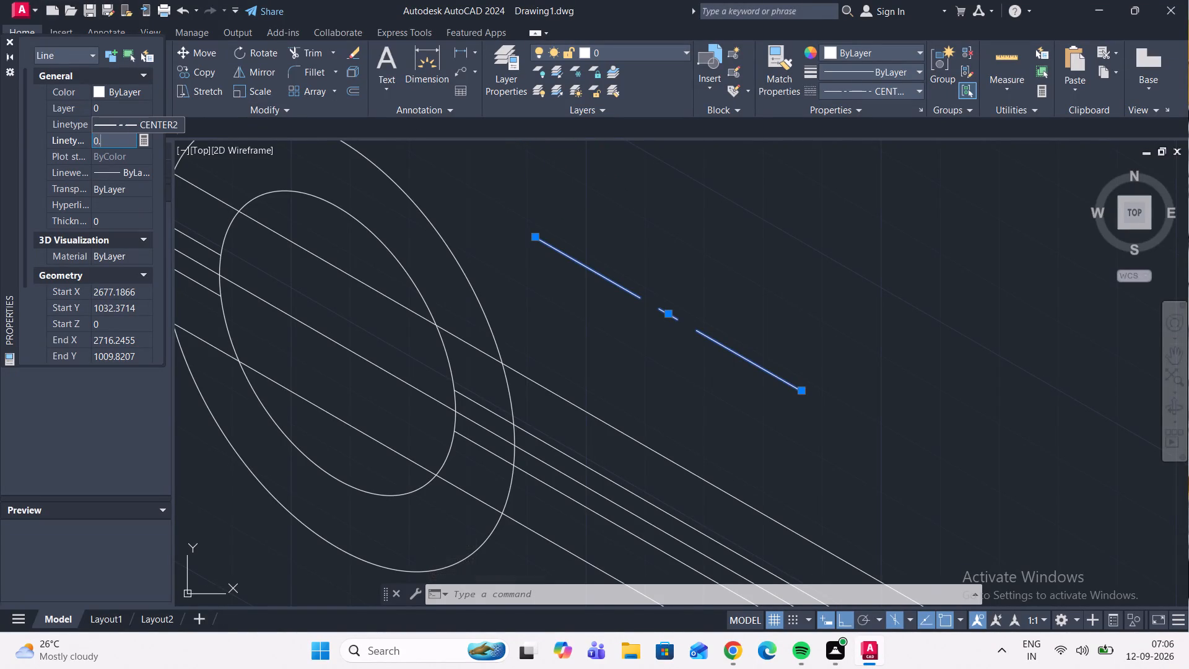
{"action": "key", "text": "3"}
{"action": "key", "text": "Return"}
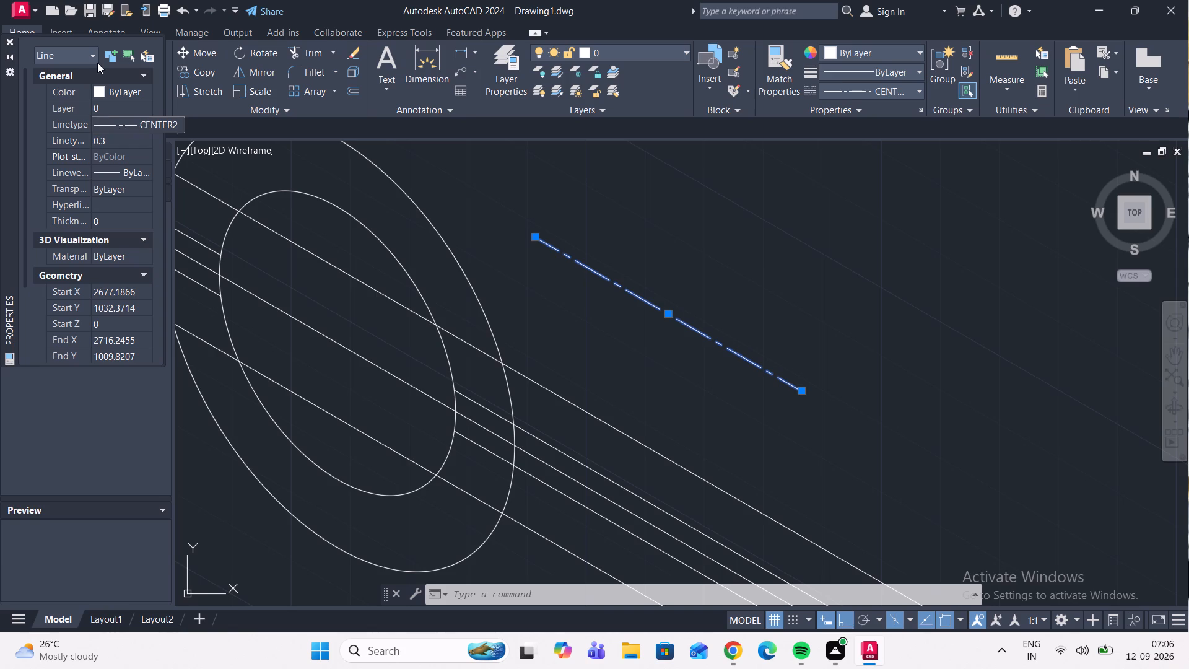
{"action": "left_click", "coordinate": [10, 43]}
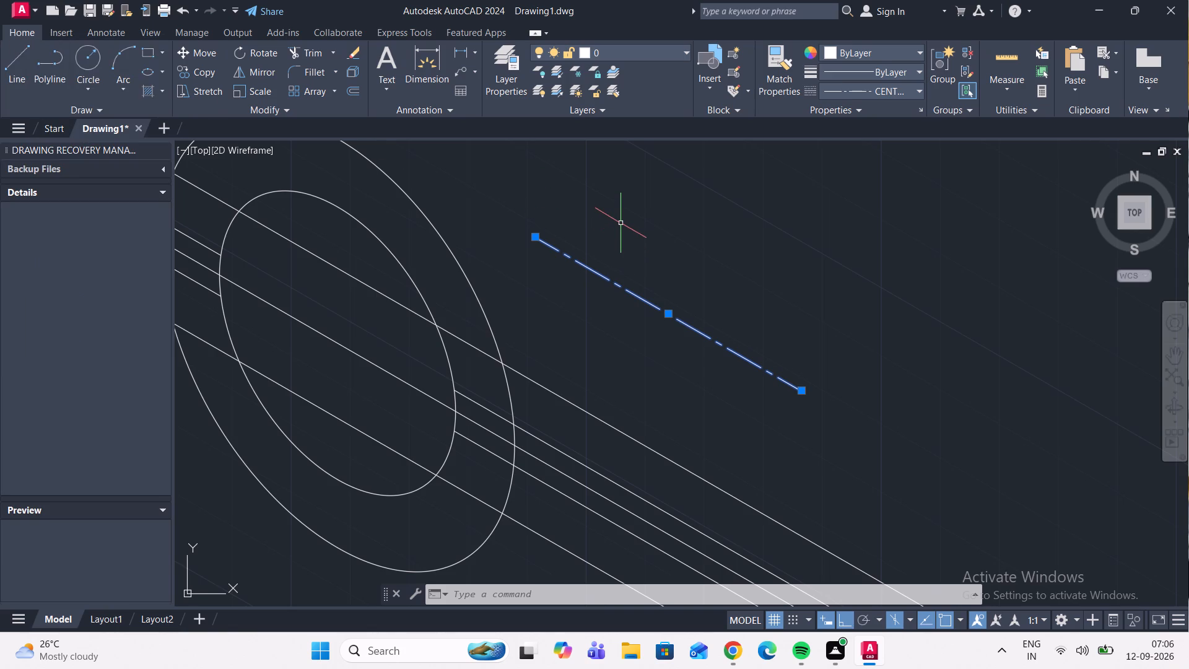
{"action": "key", "text": "Escape"}
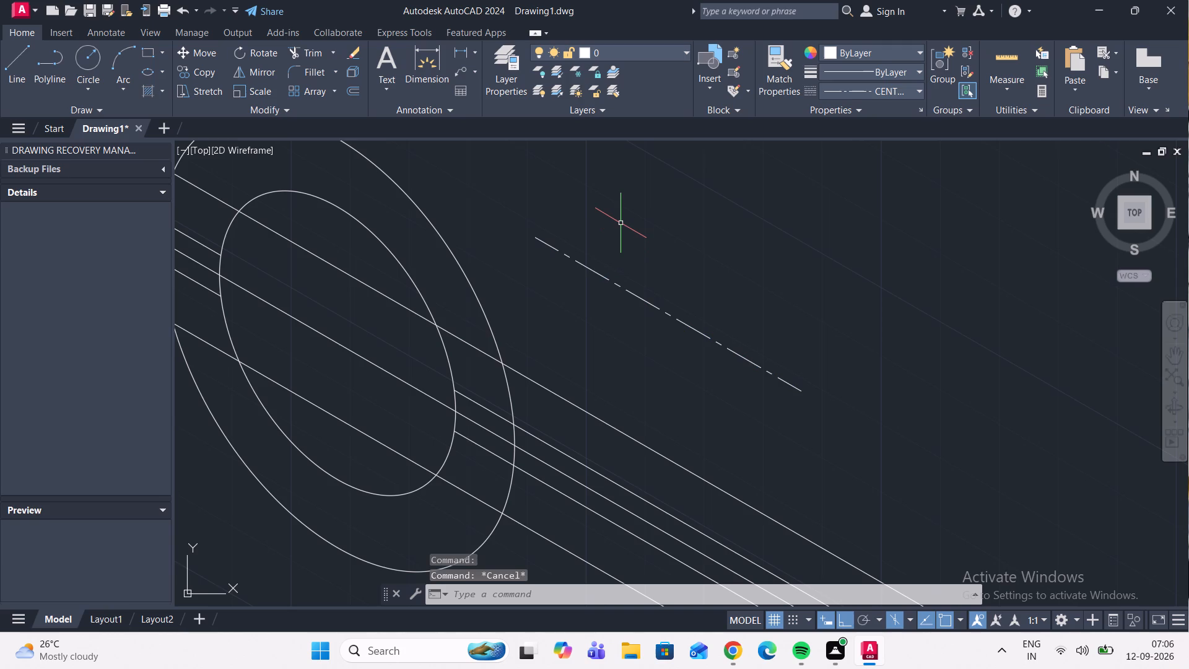
Match the properties of the separate CENTER2 line onto the centre line running through the middle of the isocircles.
{"action": "scroll", "coordinate": [619, 225], "scroll_direction": "down", "scroll_amount": 2}
{"action": "scroll", "coordinate": [624, 227], "scroll_direction": "up", "scroll_amount": 1}
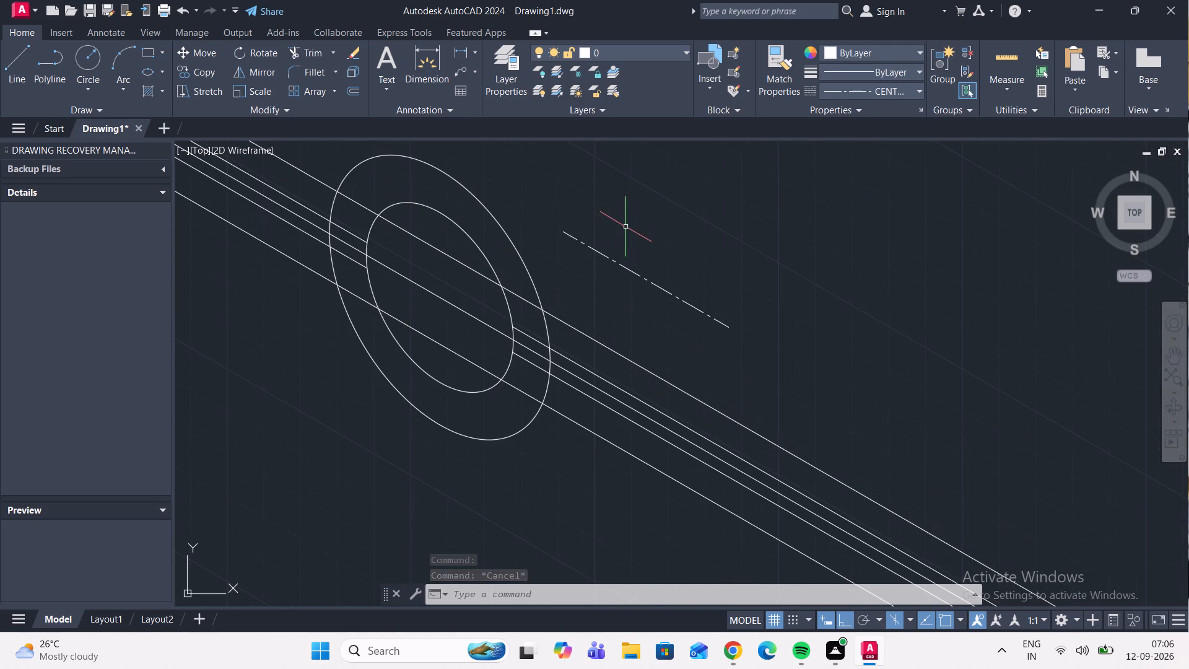
{"action": "left_click", "coordinate": [783, 74]}
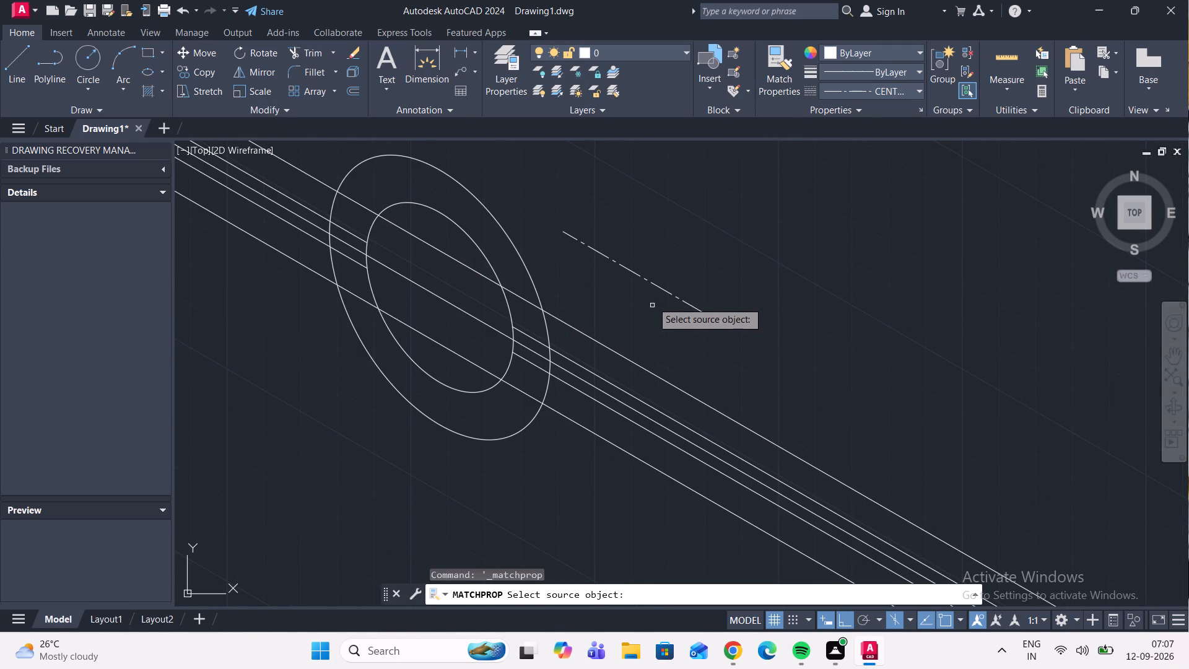
{"action": "scroll", "coordinate": [653, 282], "scroll_direction": "up", "scroll_amount": 2}
{"action": "left_click", "coordinate": [655, 288]}
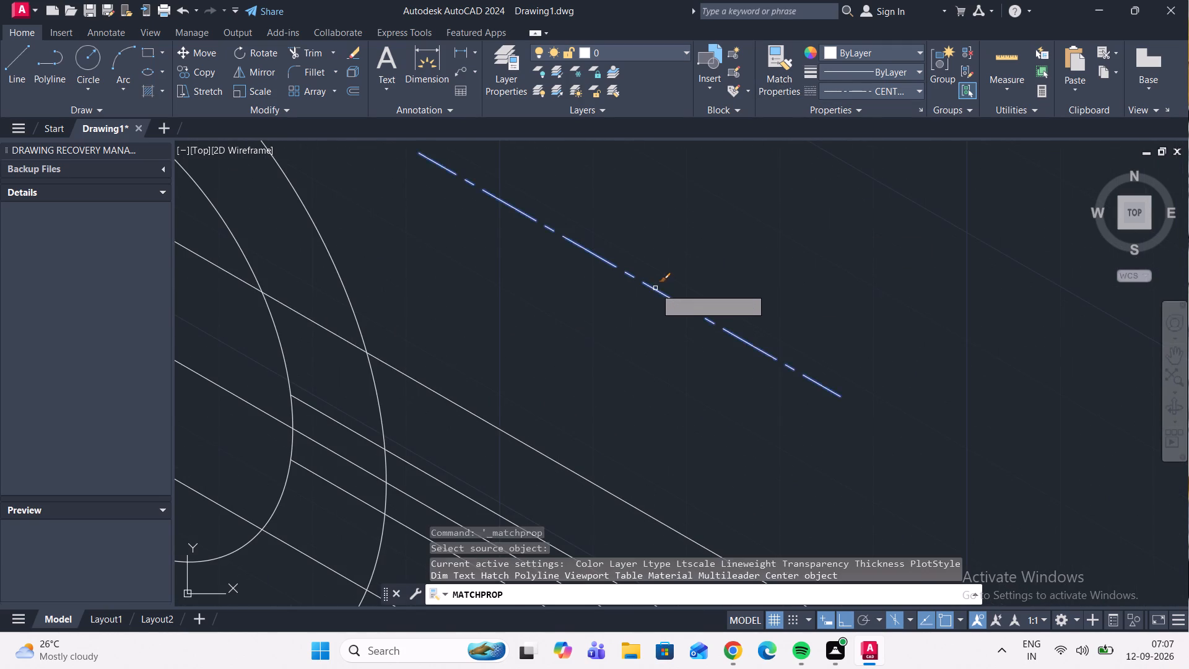
{"action": "scroll", "coordinate": [650, 276], "scroll_direction": "down", "scroll_amount": 3}
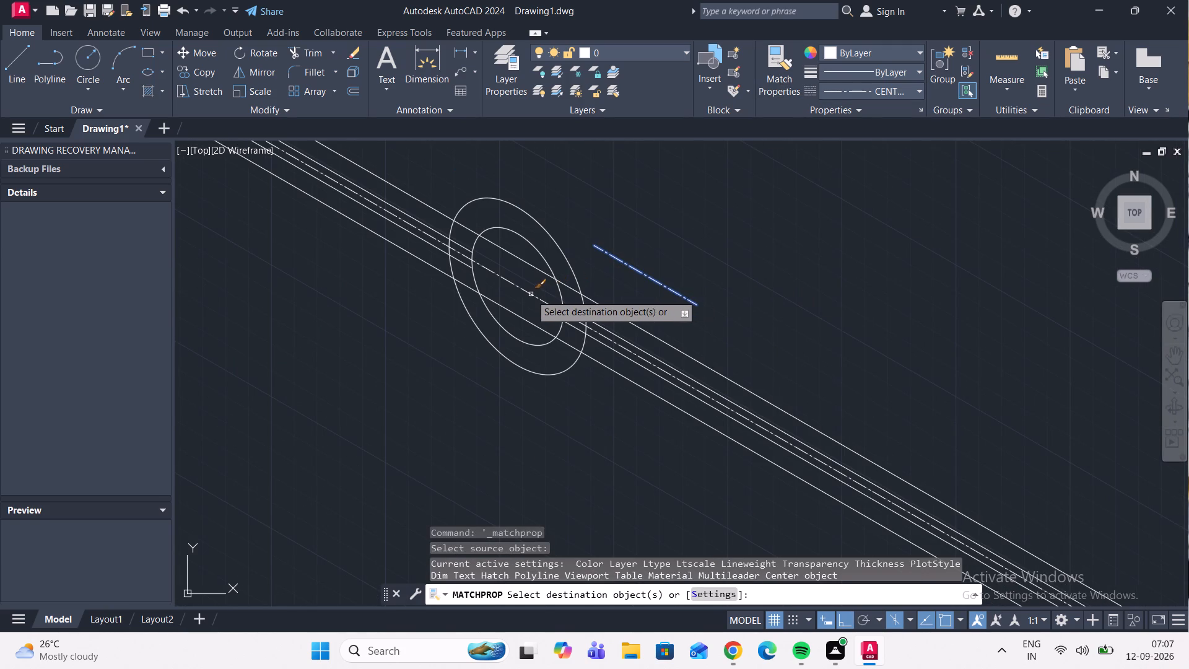
{"action": "left_click", "coordinate": [531, 294]}
{"action": "scroll", "coordinate": [526, 281], "scroll_direction": "up", "scroll_amount": 4}
{"action": "scroll", "coordinate": [526, 283], "scroll_direction": "down", "scroll_amount": 4}
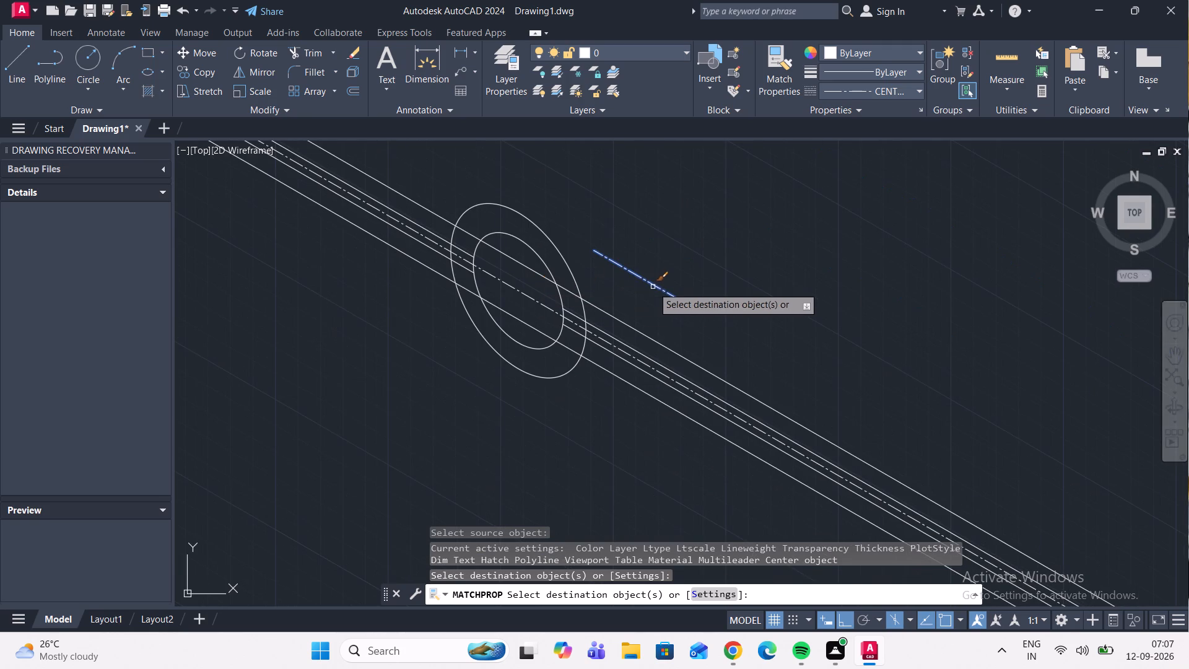
{"action": "key", "text": "Escape"}
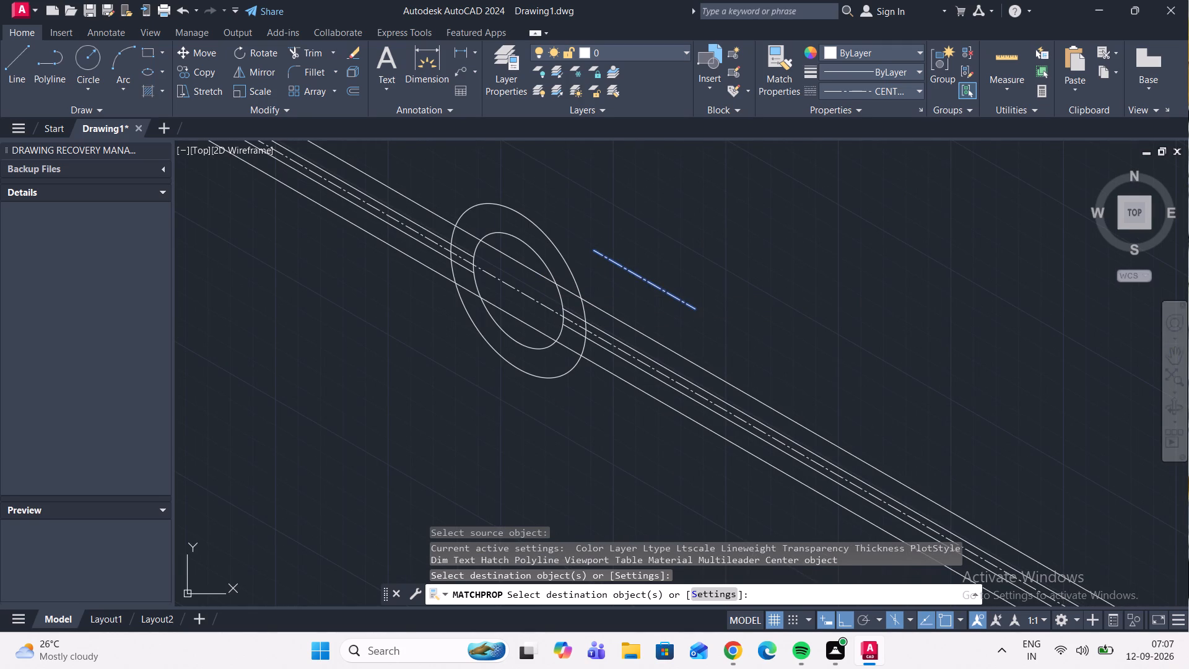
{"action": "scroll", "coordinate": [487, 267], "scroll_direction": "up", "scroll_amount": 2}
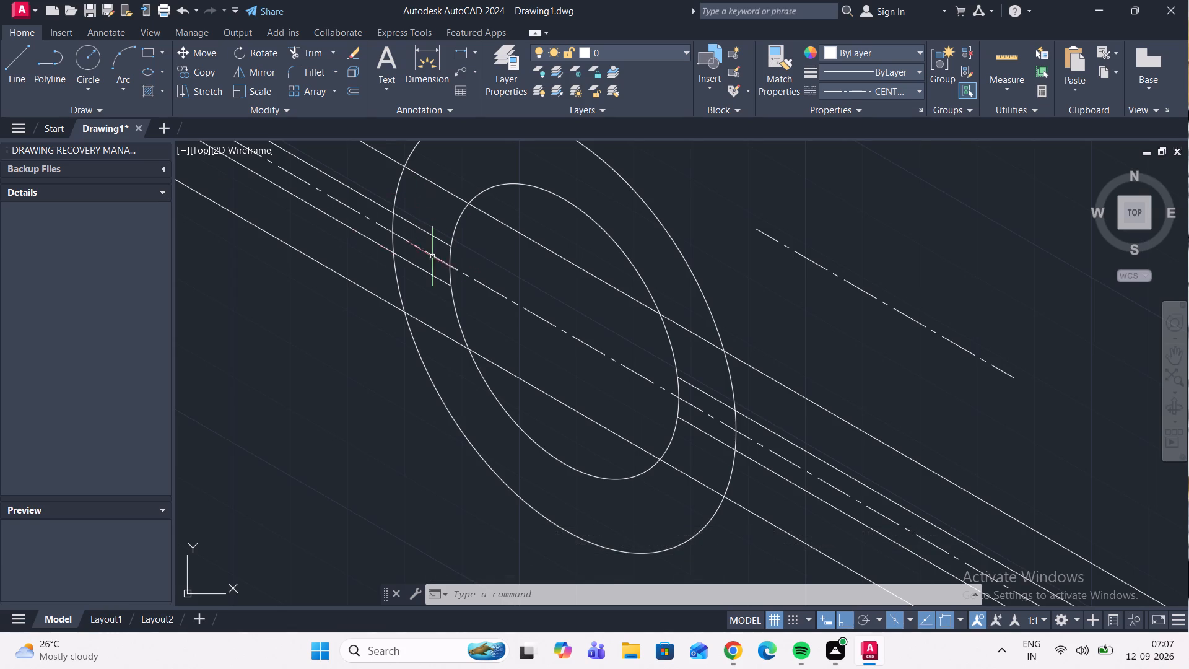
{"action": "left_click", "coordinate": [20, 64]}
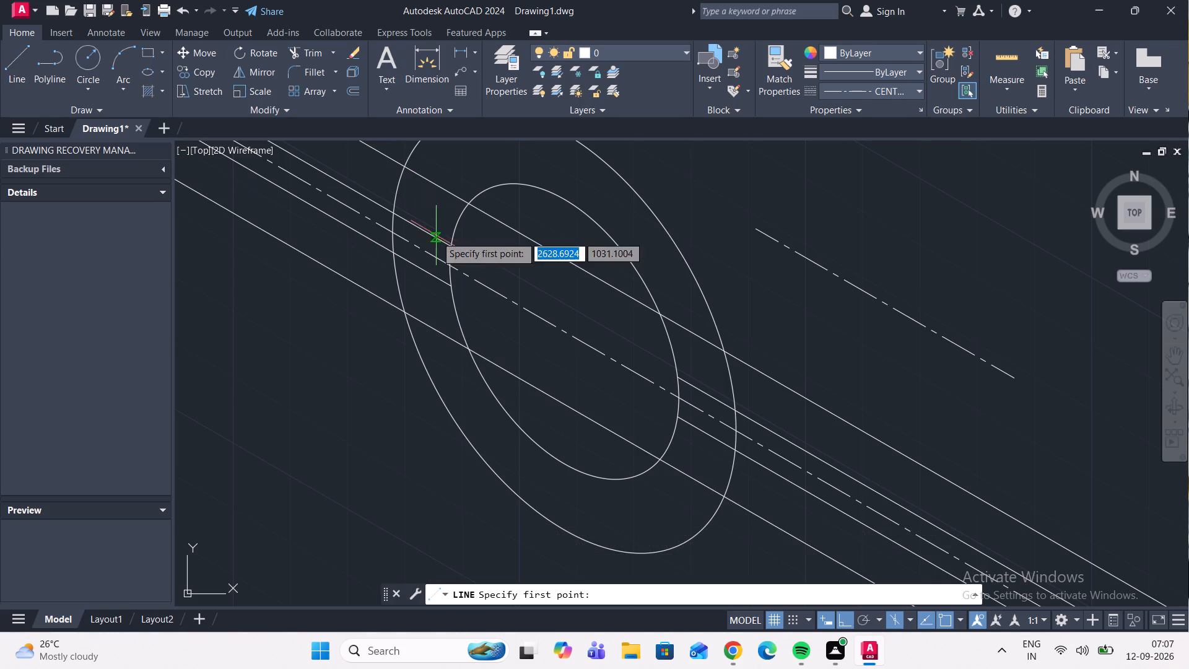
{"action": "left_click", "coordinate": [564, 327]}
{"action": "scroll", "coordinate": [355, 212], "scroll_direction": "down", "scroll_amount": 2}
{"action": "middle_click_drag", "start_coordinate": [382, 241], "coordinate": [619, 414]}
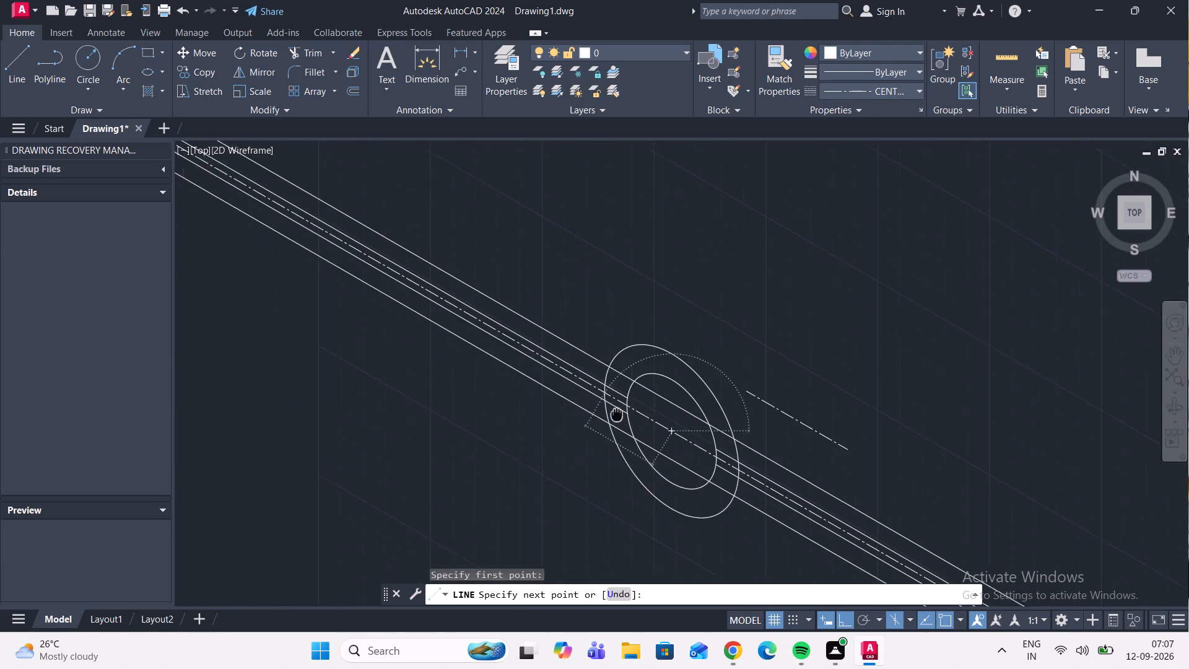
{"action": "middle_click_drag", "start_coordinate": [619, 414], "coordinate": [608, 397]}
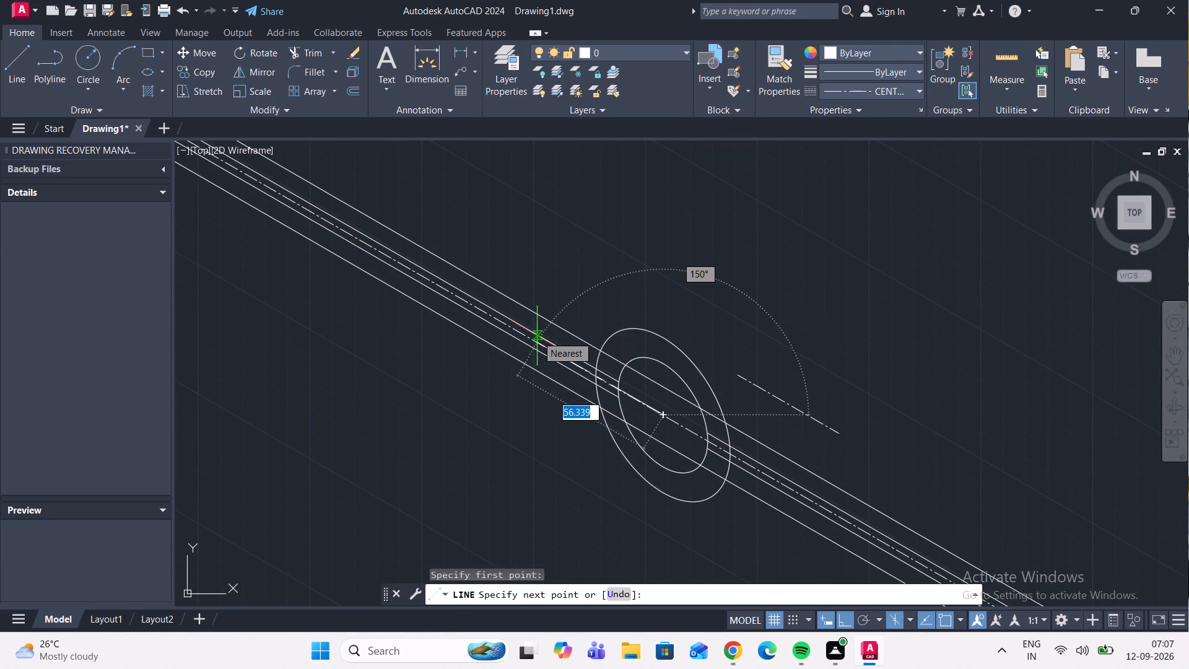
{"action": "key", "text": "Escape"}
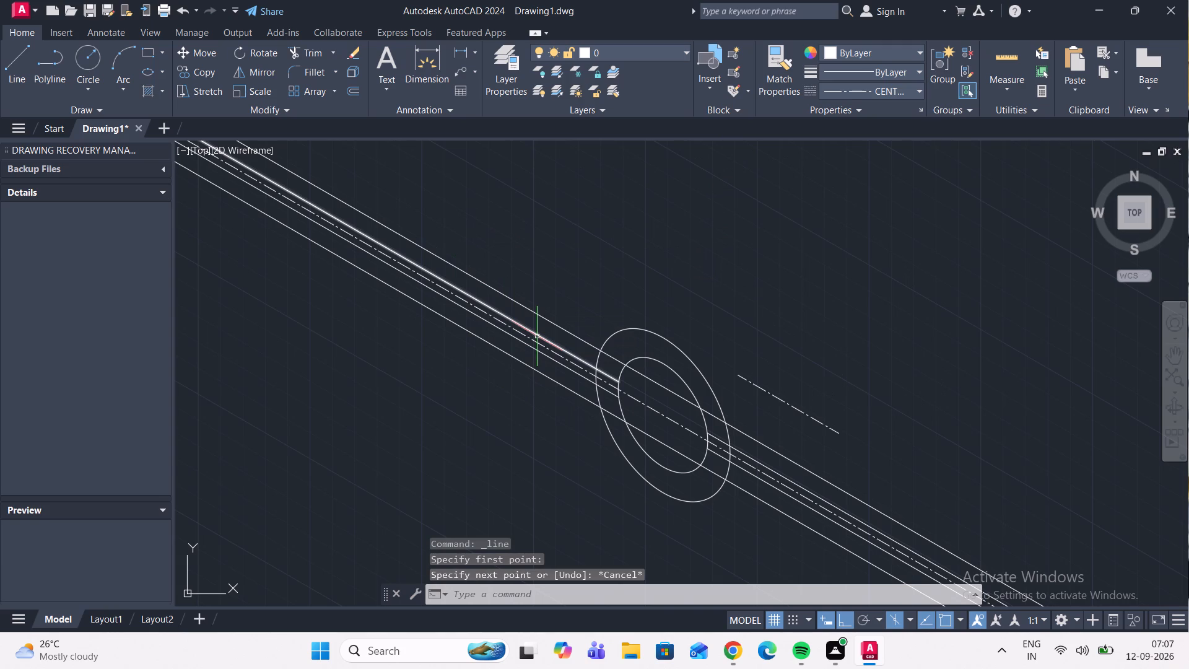
Set the current linetype to ByLayer.
{"action": "left_click", "coordinate": [920, 90]}
{"action": "left_click", "coordinate": [895, 103]}
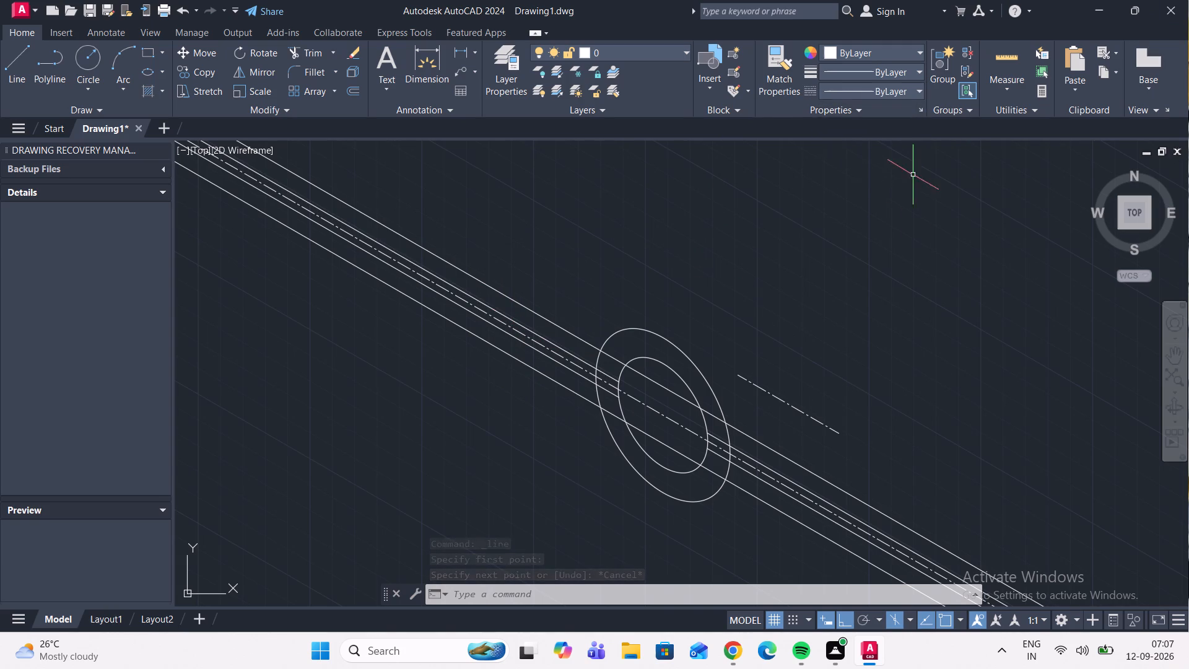
Draw a line from the isocircles' centre 35 units along the centre line at 150°, continuing 9 units vertically upward.
{"action": "left_click", "coordinate": [26, 60]}
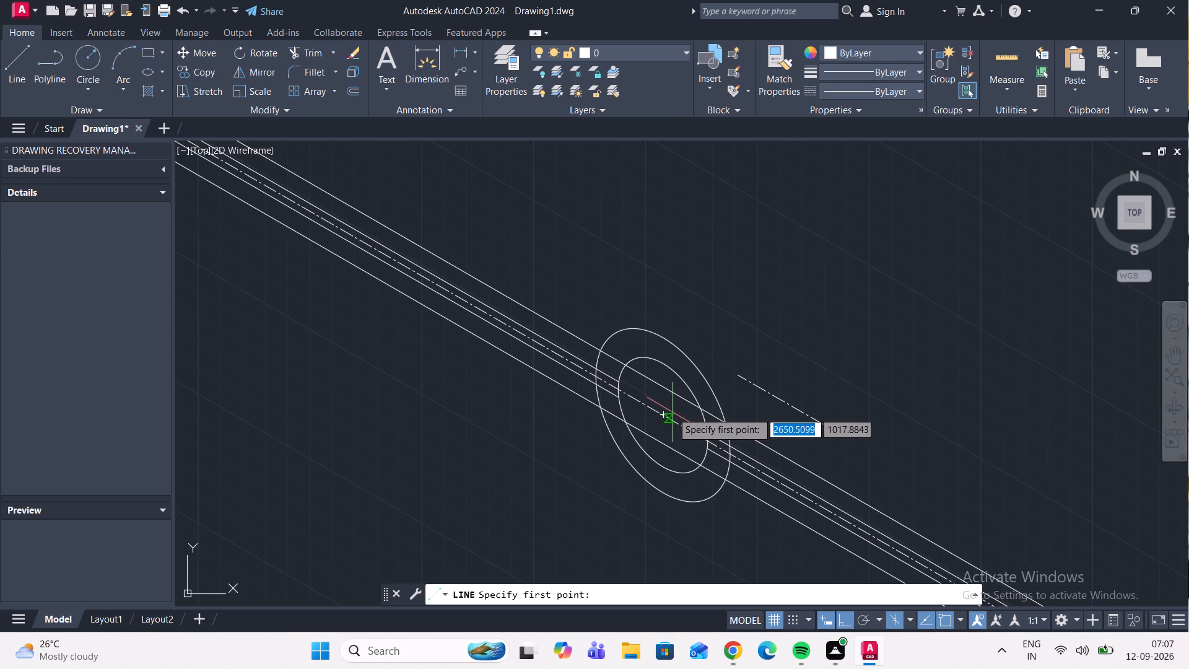
{"action": "left_click_drag", "start_coordinate": [662, 411], "coordinate": [641, 393]}
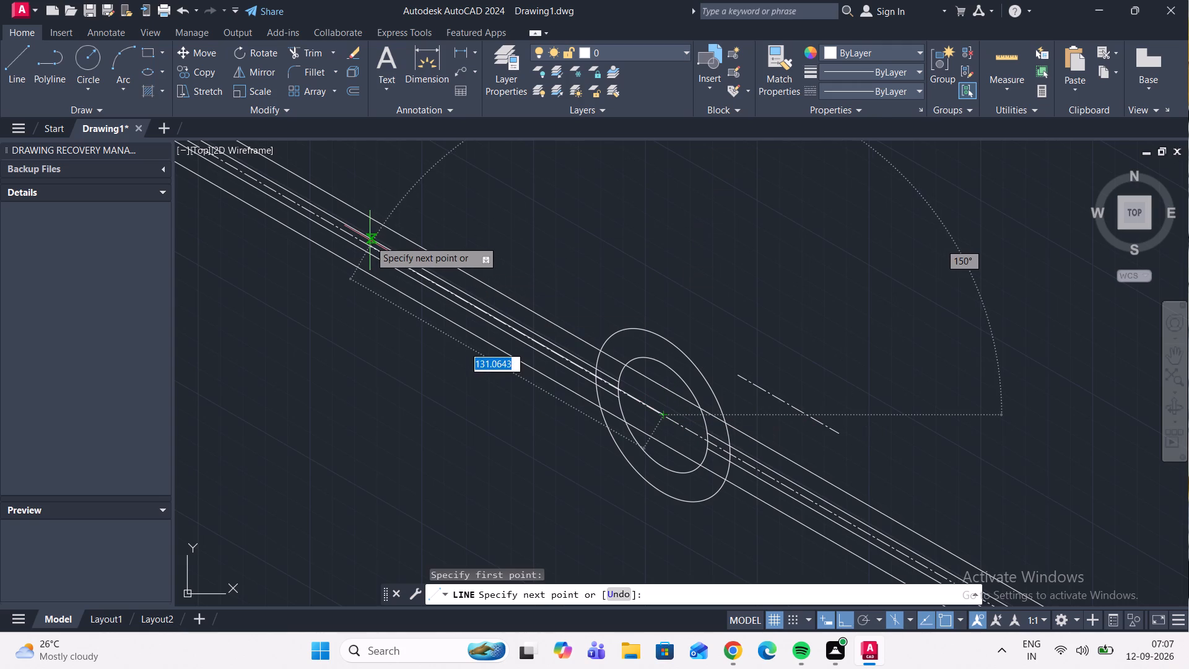
{"action": "scroll", "coordinate": [368, 238], "scroll_direction": "up", "scroll_amount": 3}
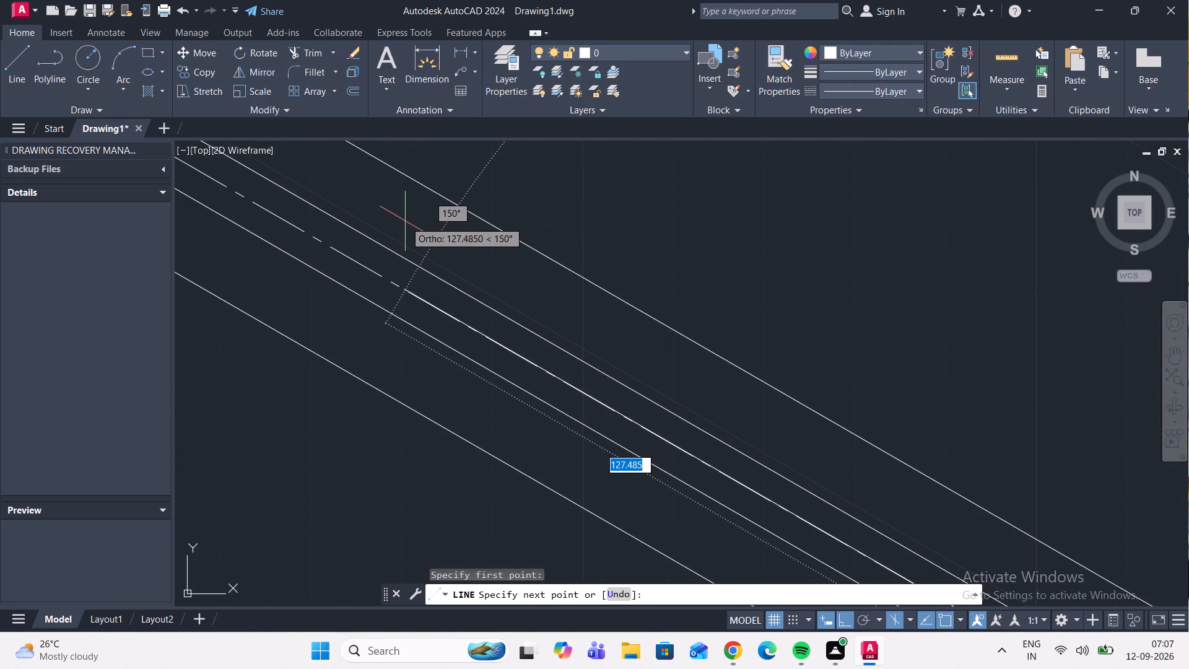
{"action": "type", "text": "35"}
{"action": "key", "text": "Return"}
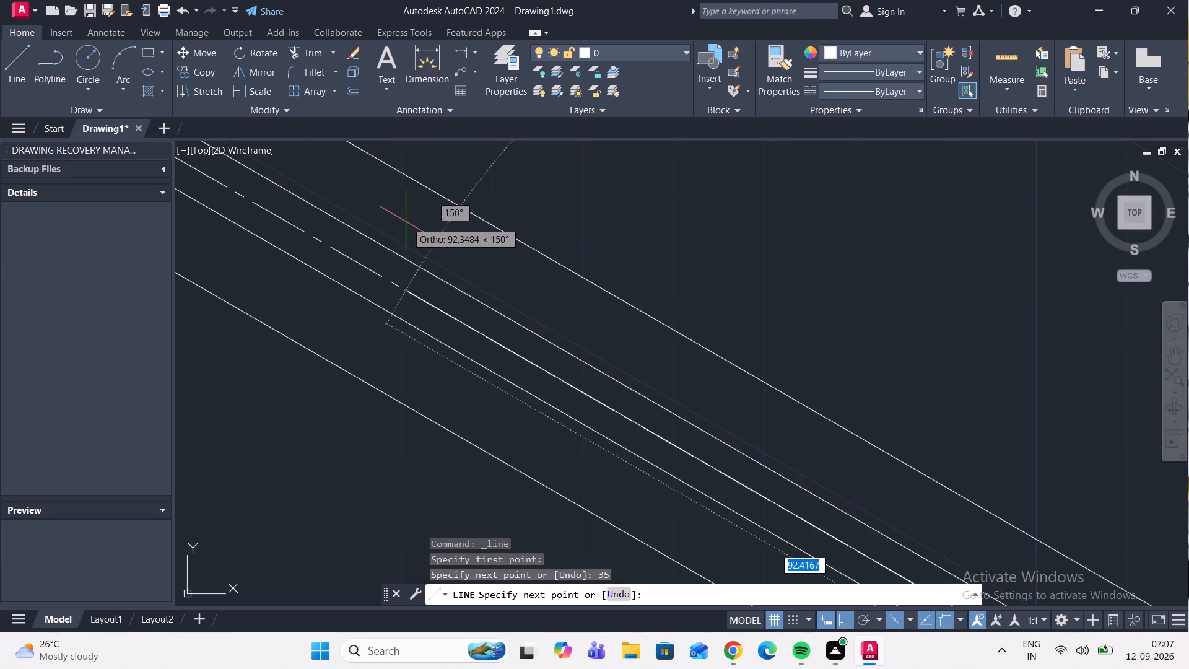
{"action": "scroll", "coordinate": [490, 241], "scroll_direction": "down", "scroll_amount": 2}
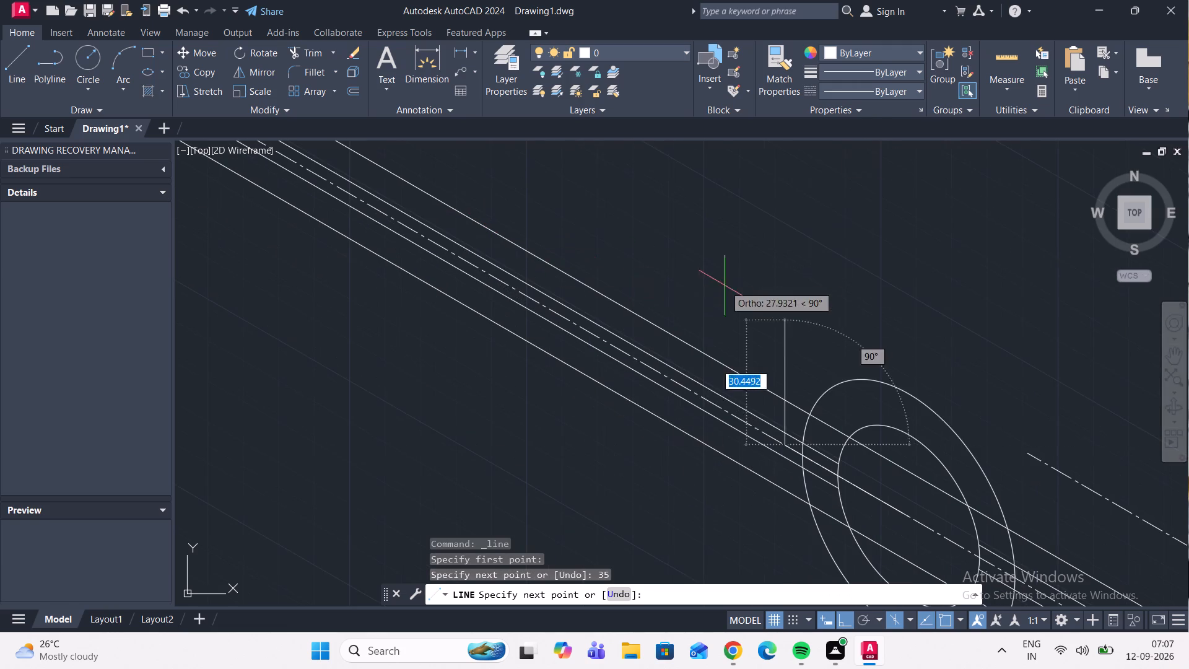
{"action": "scroll", "coordinate": [757, 399], "scroll_direction": "up", "scroll_amount": 2}
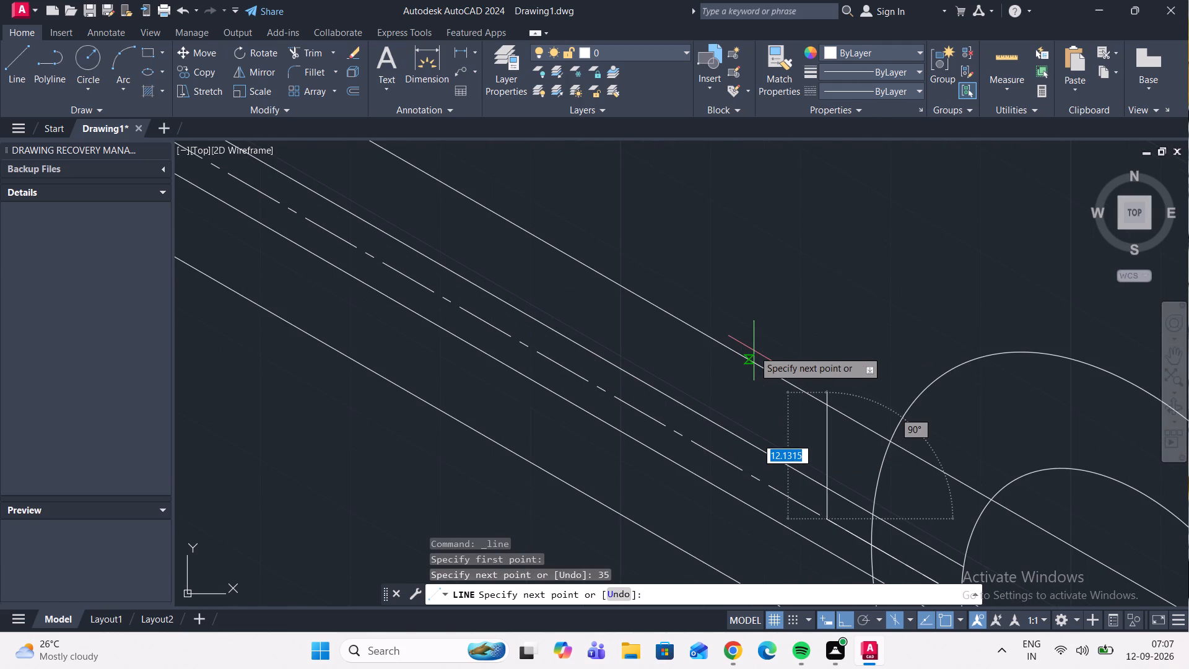
{"action": "scroll", "coordinate": [754, 349], "scroll_direction": "up", "scroll_amount": 1}
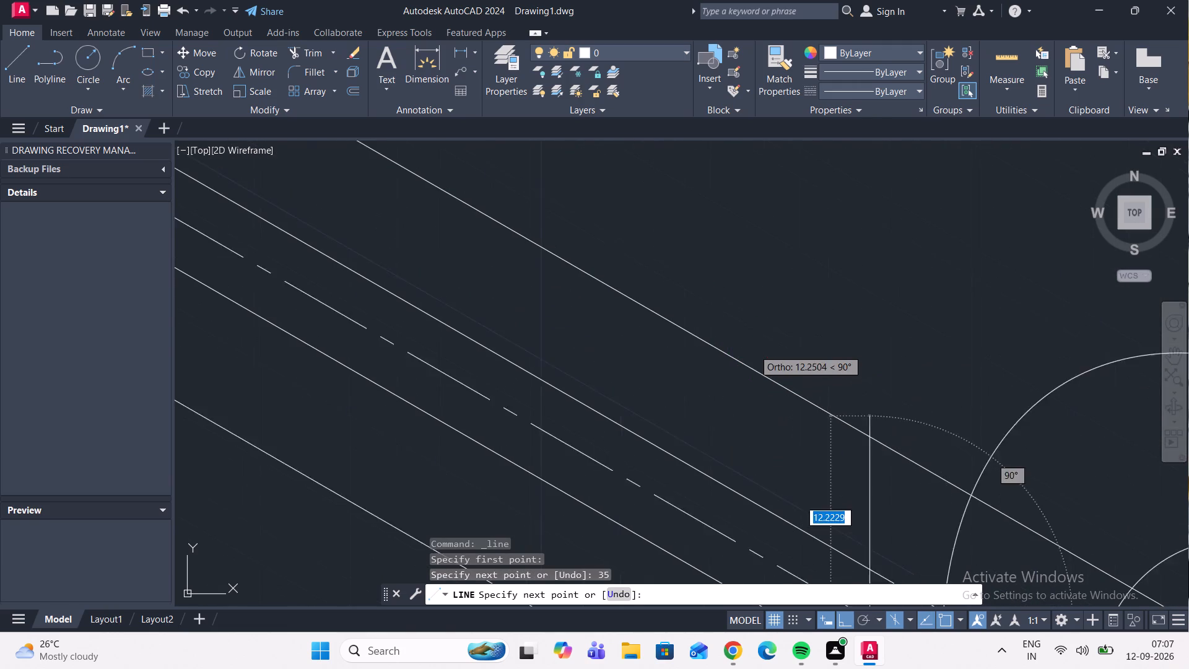
{"action": "scroll", "coordinate": [754, 349], "scroll_direction": "up", "scroll_amount": 1}
{"action": "scroll", "coordinate": [773, 328], "scroll_direction": "down", "scroll_amount": 3}
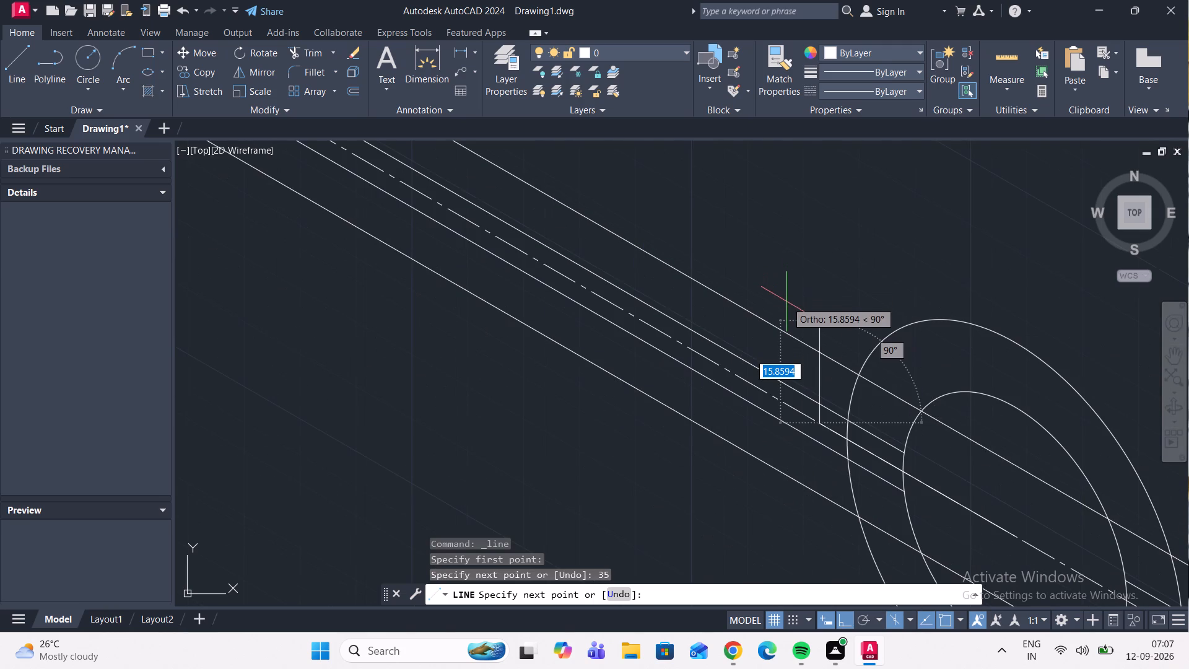
{"action": "key", "text": "9"}
{"action": "key", "text": "Return"}
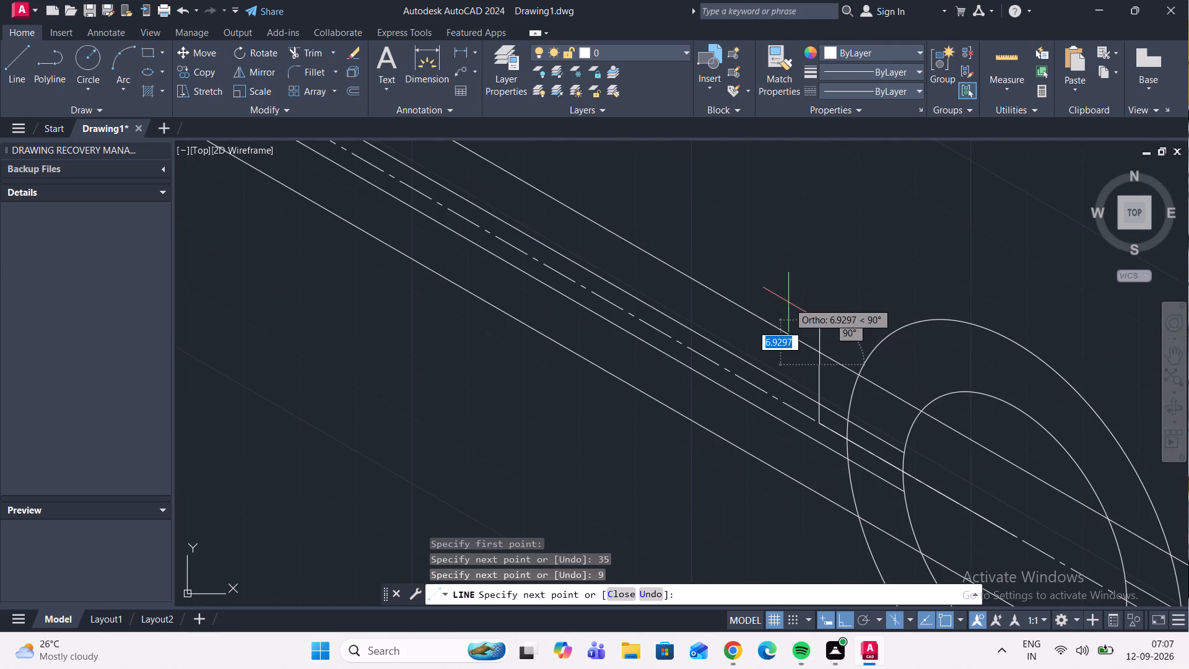
{"action": "scroll", "coordinate": [768, 457], "scroll_direction": "up", "scroll_amount": 3}
{"action": "scroll", "coordinate": [764, 377], "scroll_direction": "down", "scroll_amount": 2}
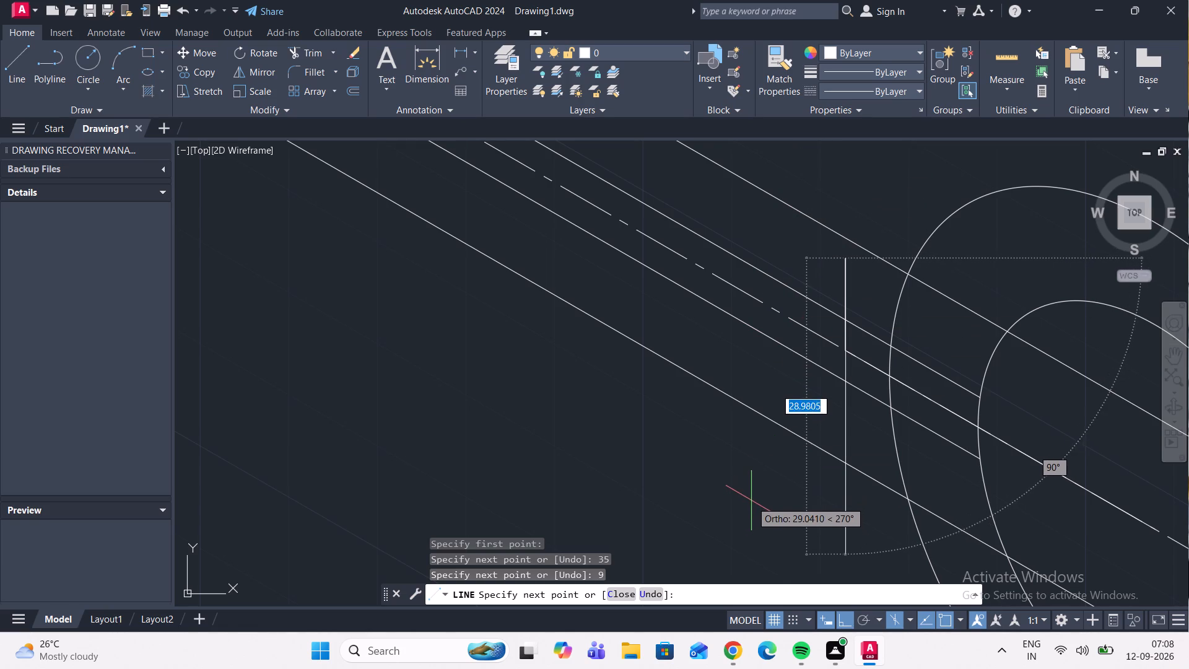
{"action": "key", "text": "Escape"}
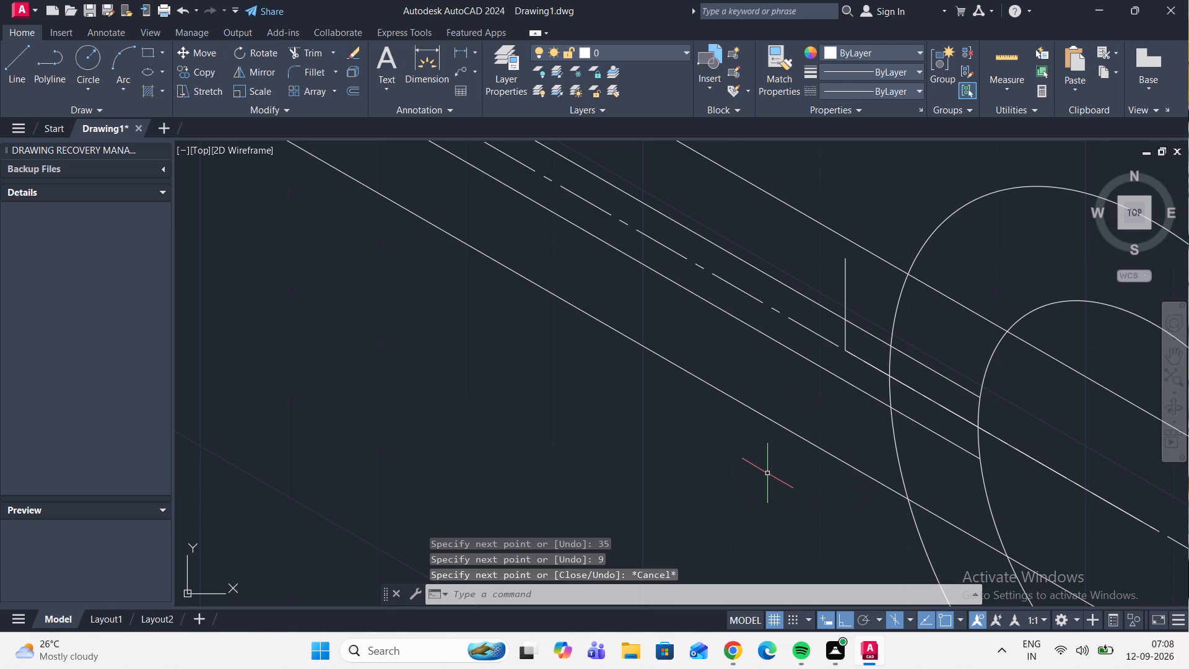
Draw a 9-unit line vertically downward from the point where the existing vertical line meets the centre line.
{"action": "left_click", "coordinate": [26, 79]}
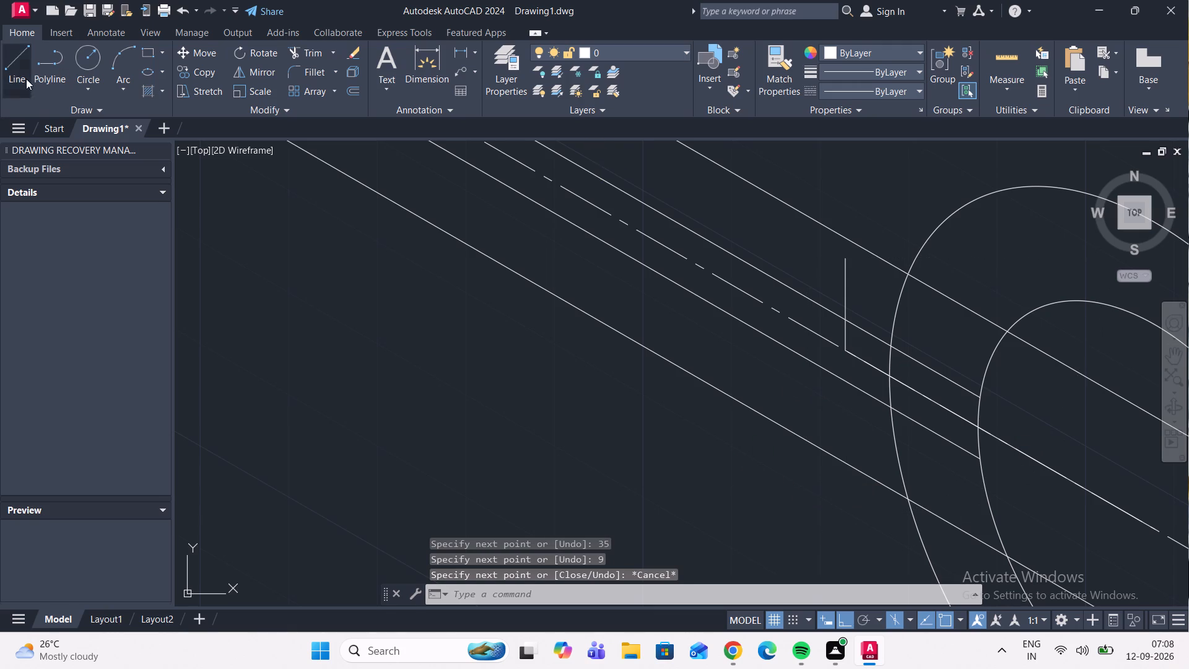
{"action": "scroll", "coordinate": [833, 343], "scroll_direction": "up", "scroll_amount": 2}
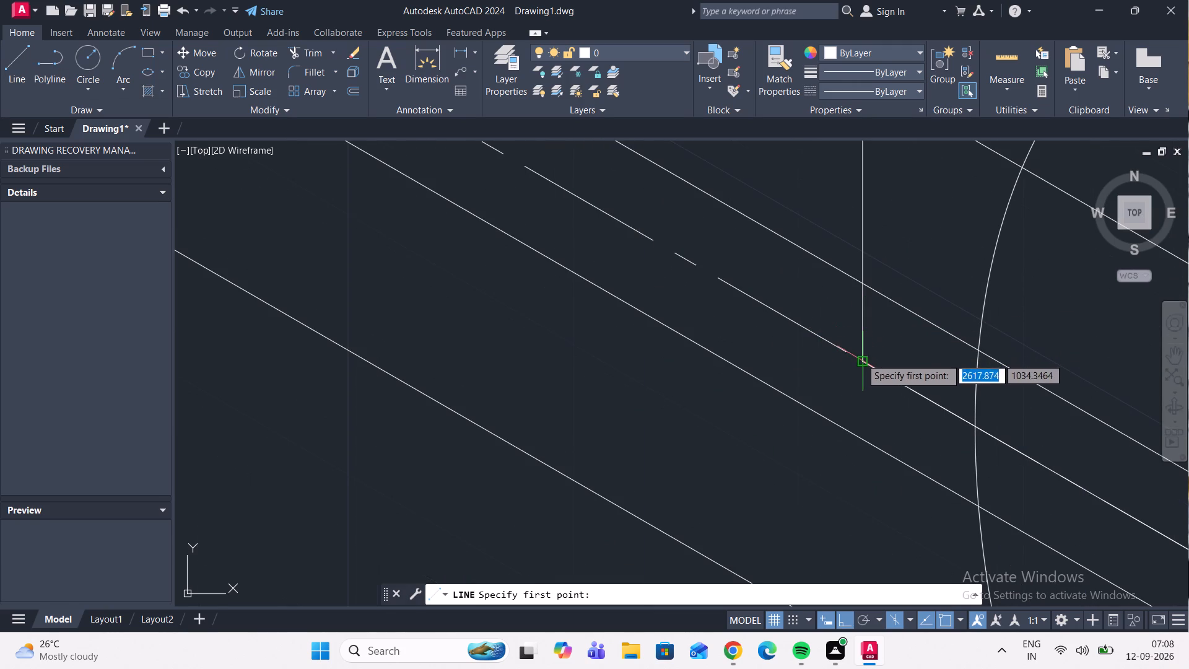
{"action": "left_click", "coordinate": [863, 359]}
{"action": "scroll", "coordinate": [836, 453], "scroll_direction": "down", "scroll_amount": 4}
{"action": "scroll", "coordinate": [834, 458], "scroll_direction": "up", "scroll_amount": 2}
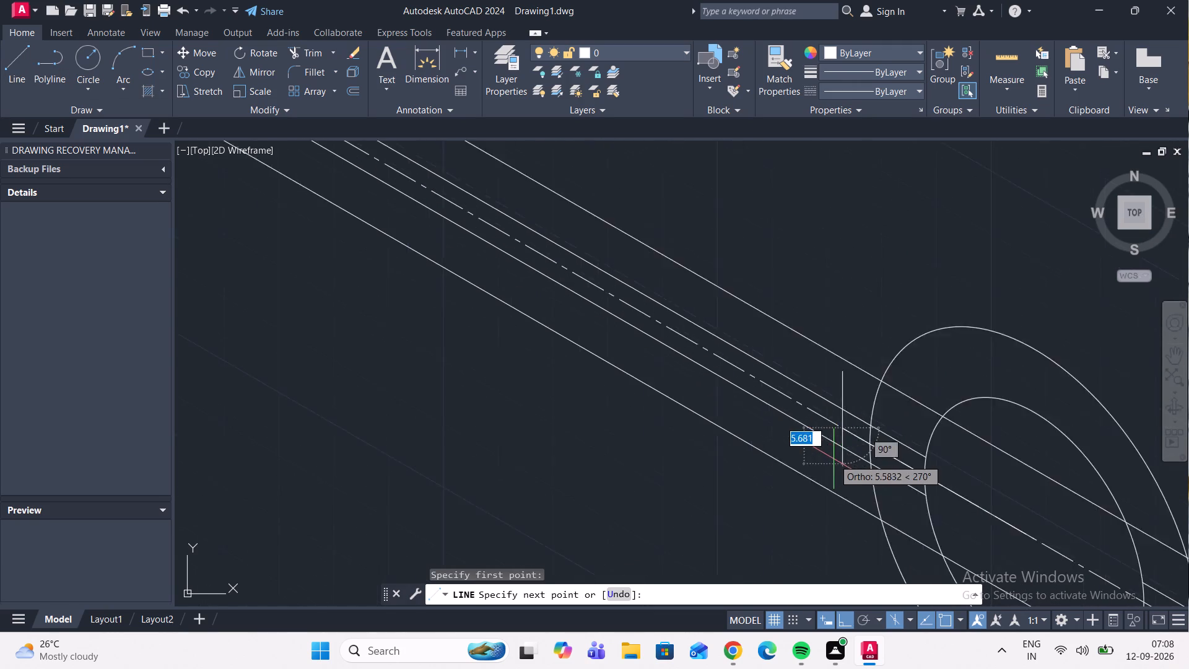
{"action": "scroll", "coordinate": [834, 459], "scroll_direction": "up", "scroll_amount": 2}
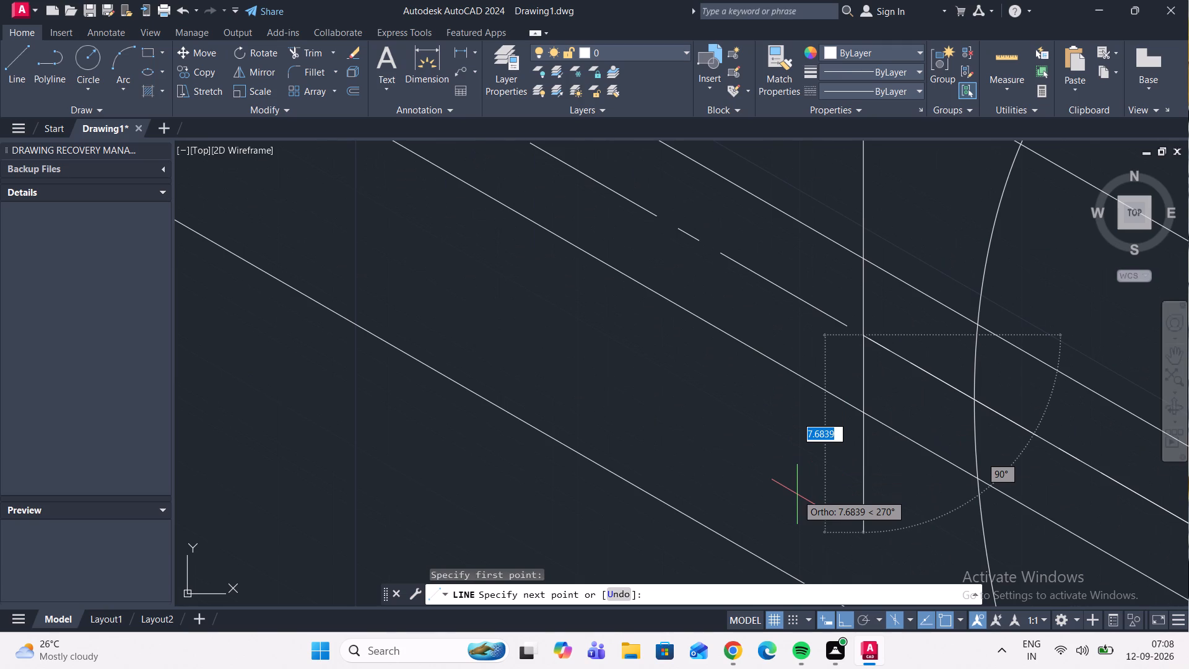
{"action": "key", "text": "9"}
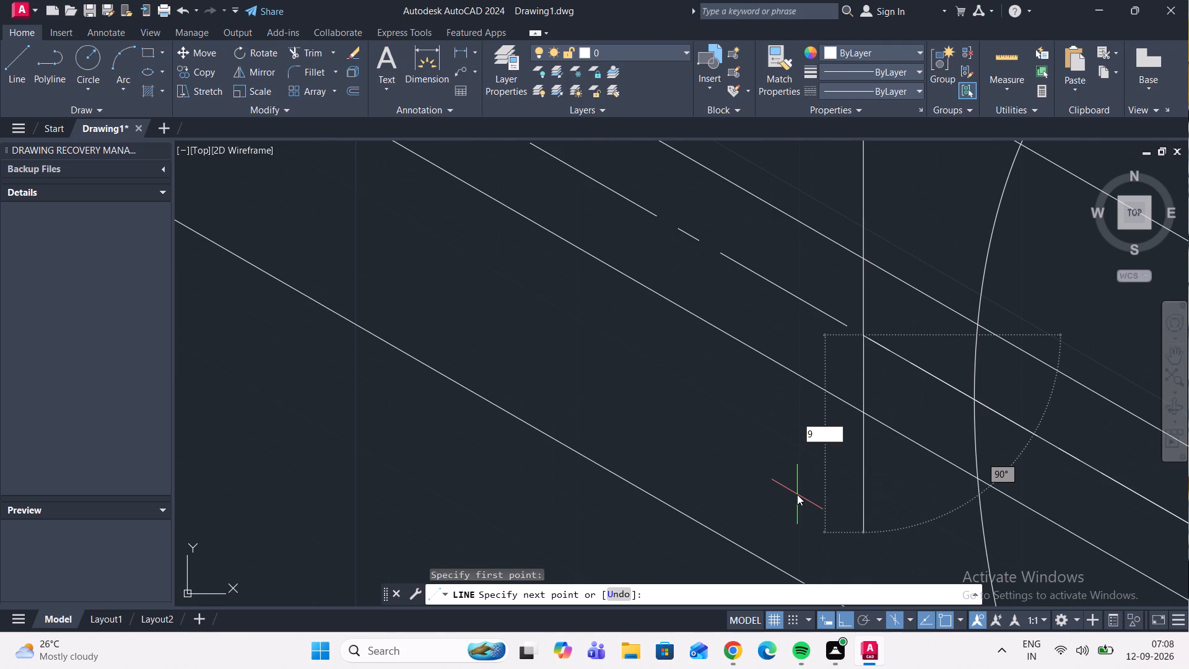
{"action": "key", "text": "Return"}
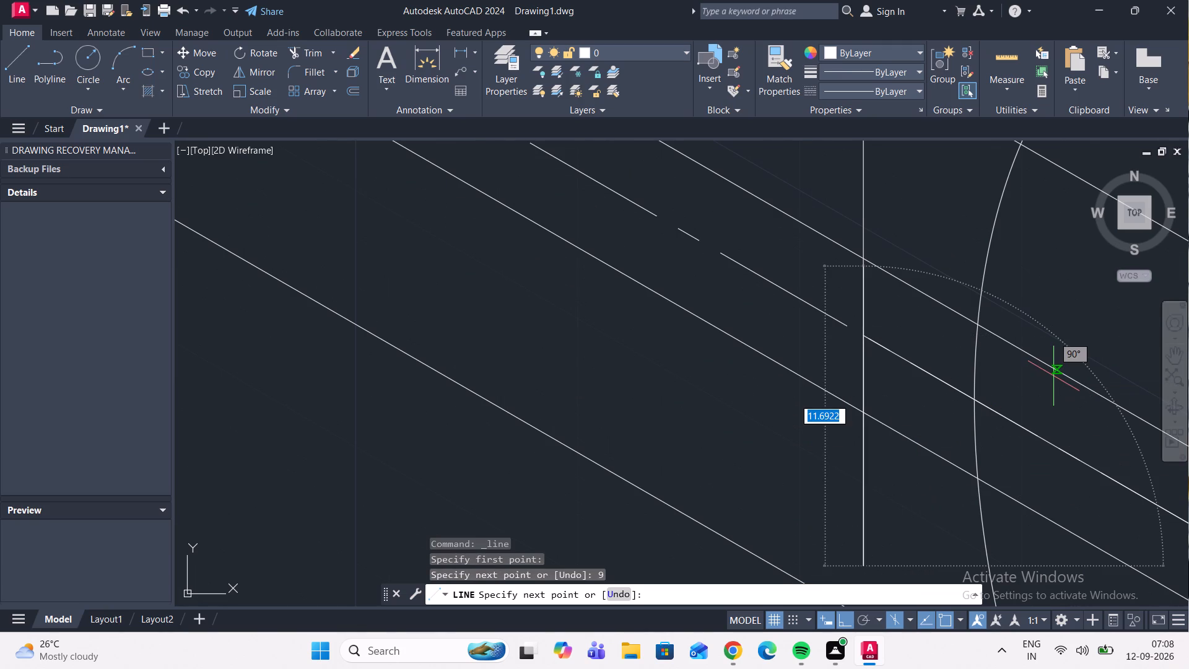
{"action": "key", "text": "Escape"}
Draw a line at 330° from the upper end of the vertical line past the radius 30 isocircle, and trim its overhang inside.
{"action": "scroll", "coordinate": [974, 91], "scroll_direction": "down", "scroll_amount": 3}
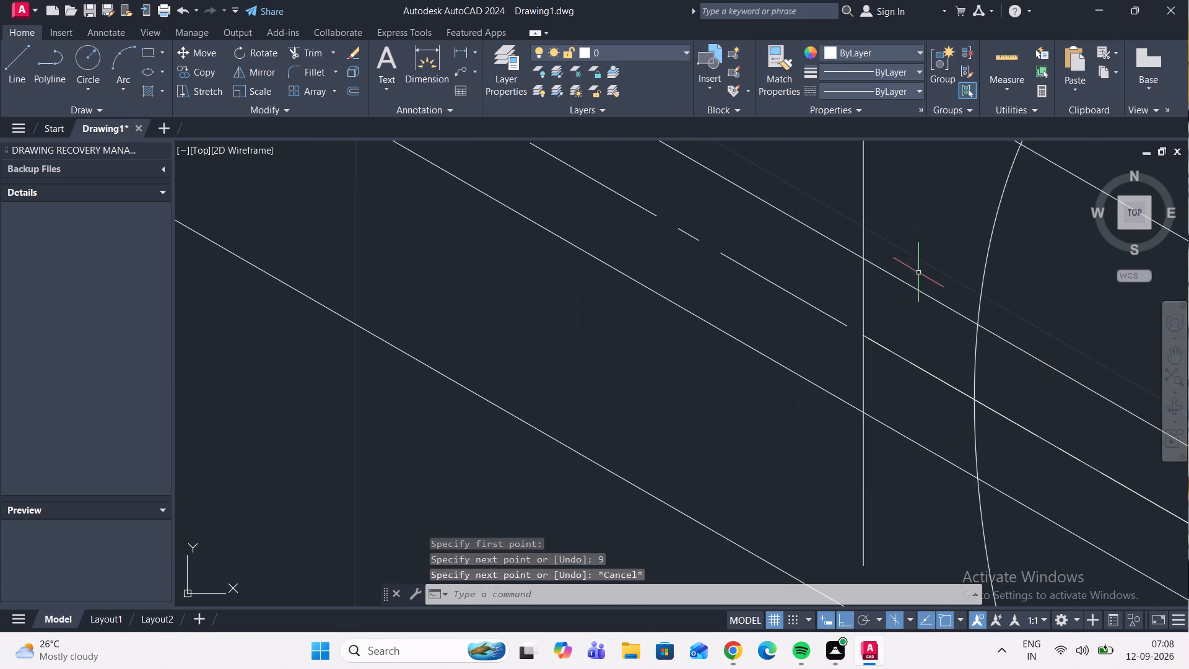
{"action": "scroll", "coordinate": [918, 272], "scroll_direction": "down", "scroll_amount": 3}
{"action": "middle_click_drag", "start_coordinate": [959, 276], "coordinate": [869, 256]}
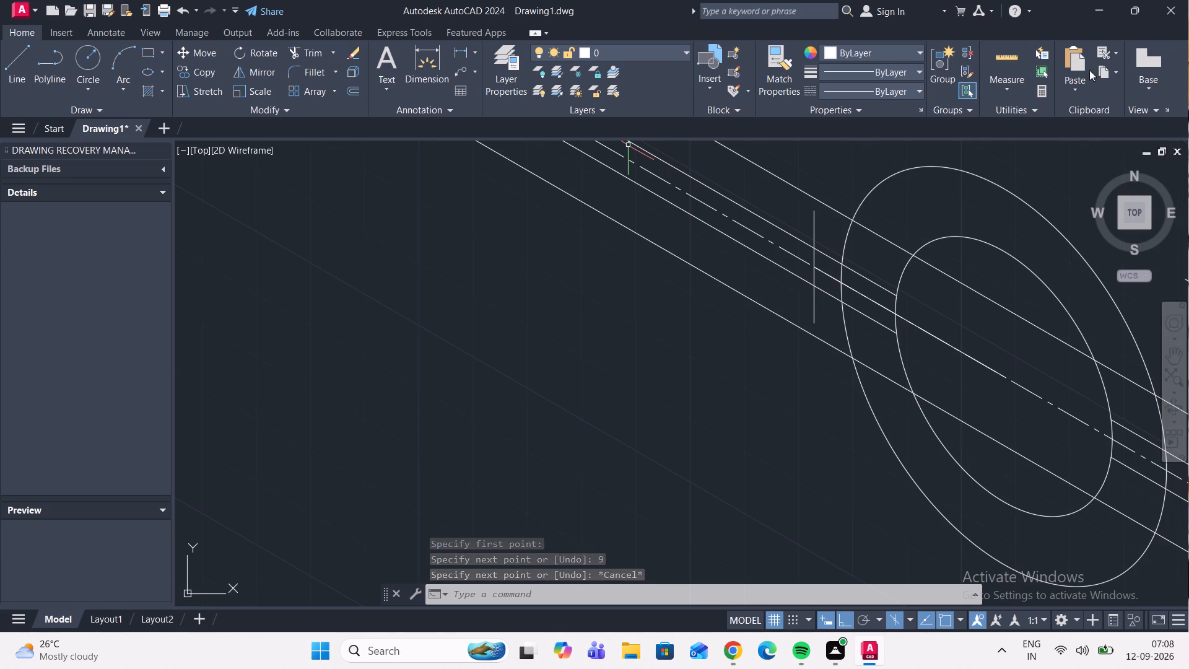
{"action": "left_click", "coordinate": [14, 59]}
{"action": "scroll", "coordinate": [827, 230], "scroll_direction": "up", "scroll_amount": 1}
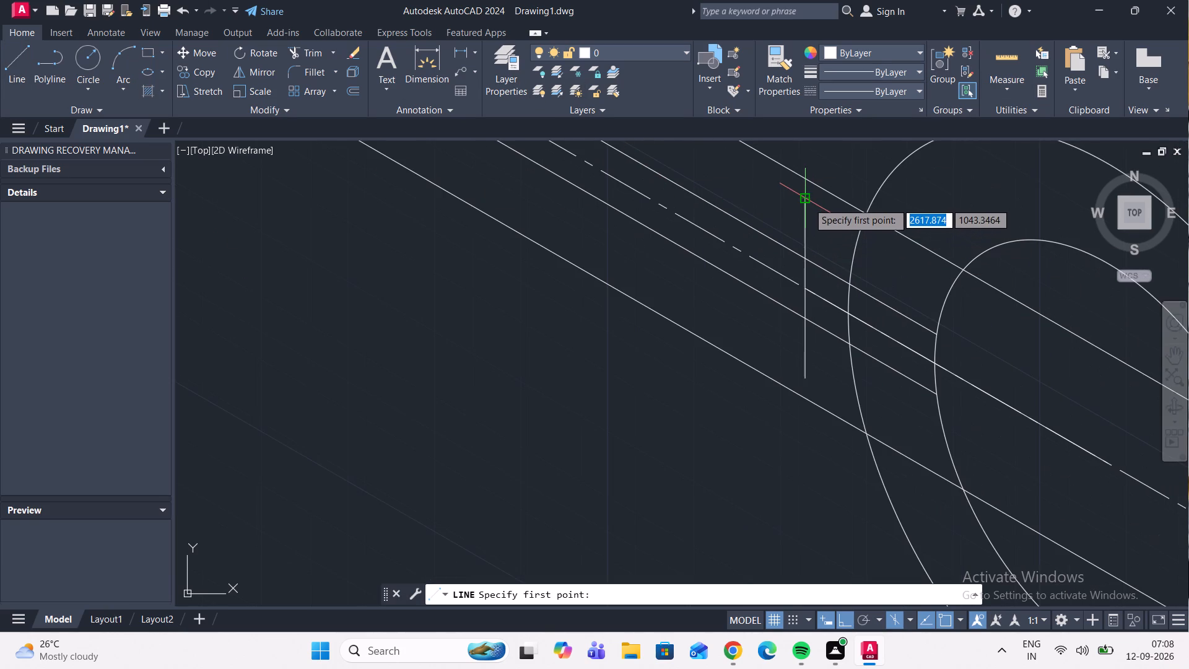
{"action": "left_click", "coordinate": [808, 198]}
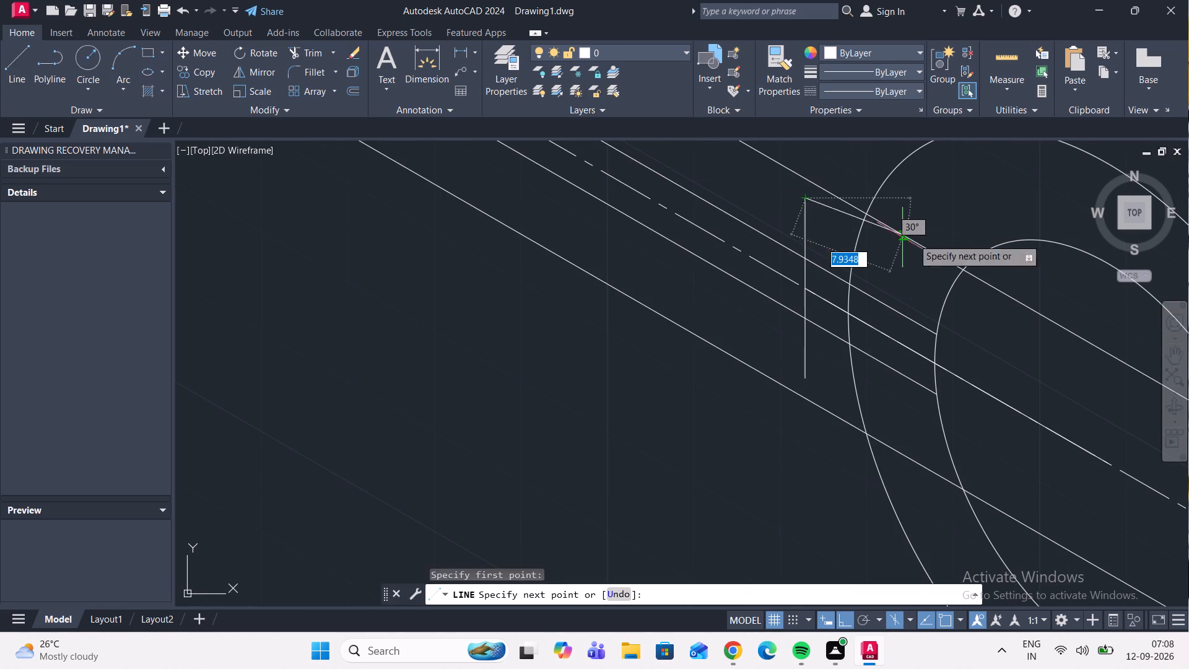
{"action": "scroll", "coordinate": [917, 234], "scroll_direction": "up", "scroll_amount": 2}
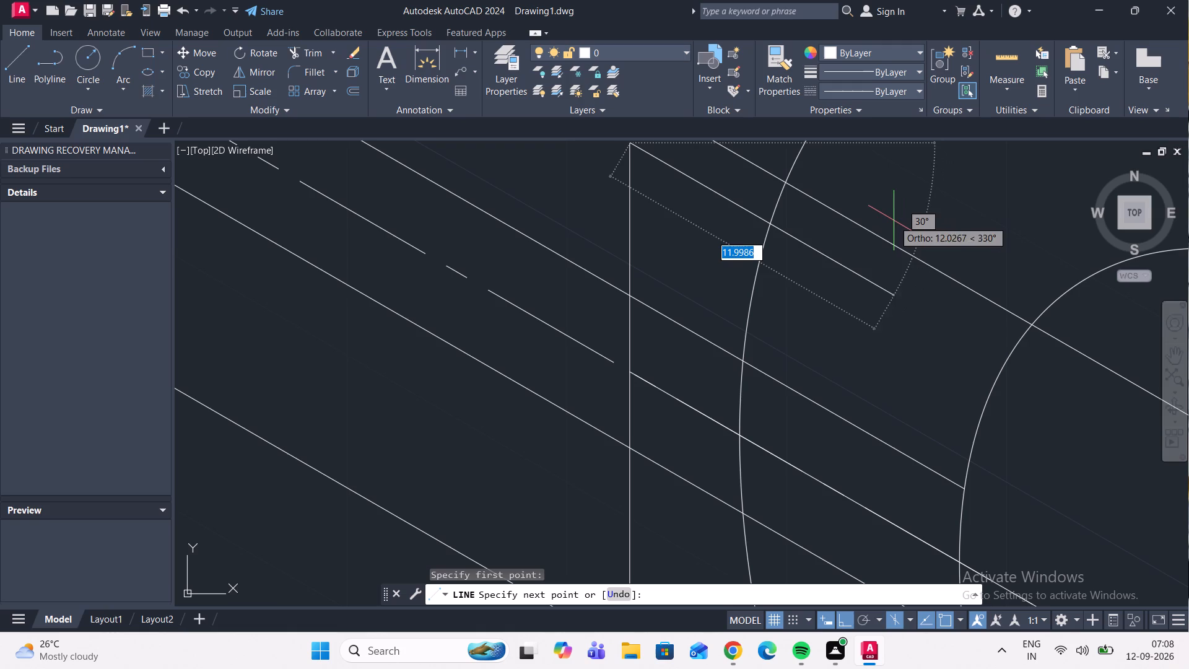
{"action": "left_click", "coordinate": [800, 249]}
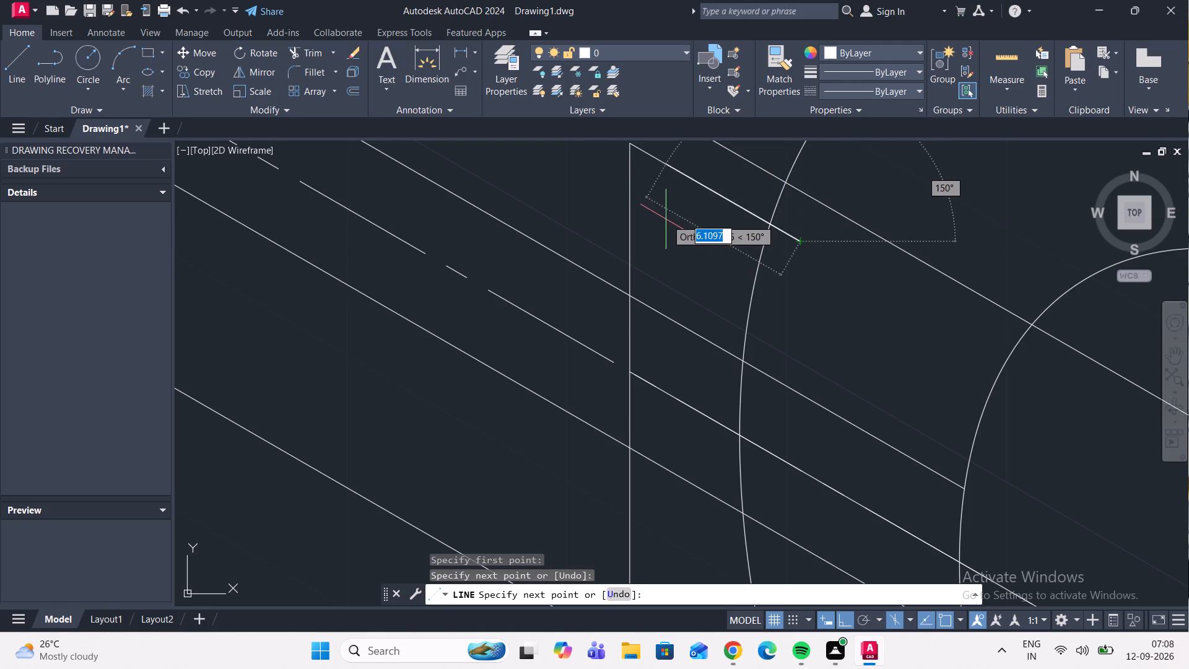
{"action": "left_click", "coordinate": [321, 56]}
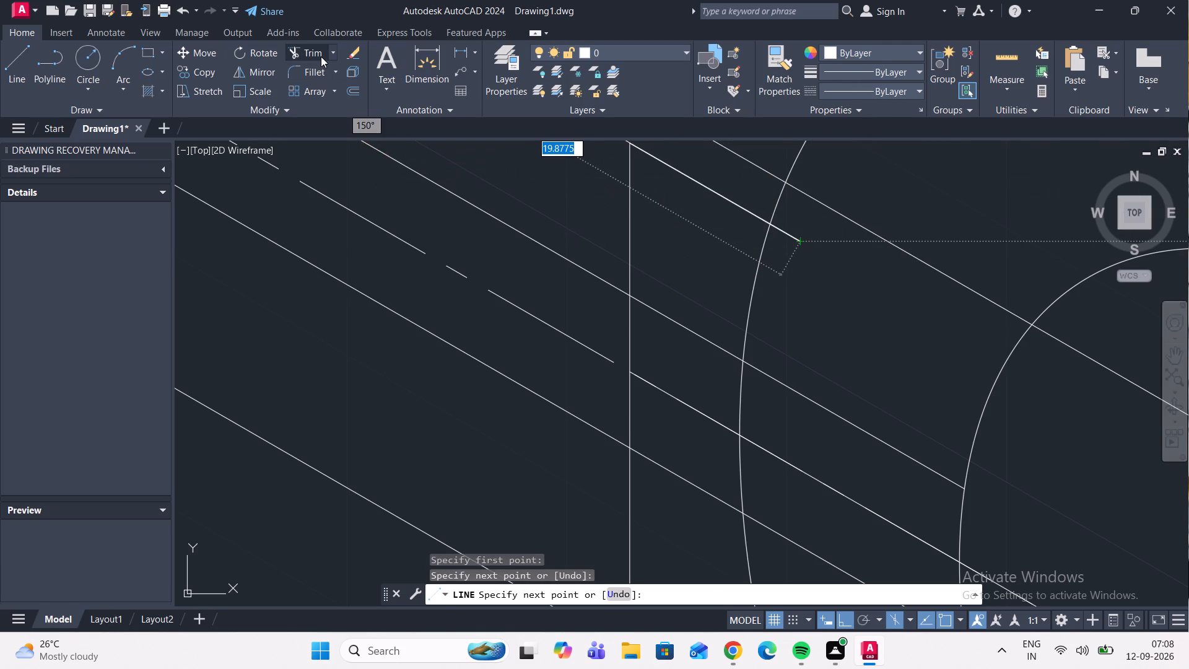
{"action": "left_click", "coordinate": [781, 230]}
Draw a line about 10 units long at 330° from the vertical's lower end, and trim its overhang inside the radius 30 isocircle.
{"action": "scroll", "coordinate": [796, 225], "scroll_direction": "down", "scroll_amount": 1}
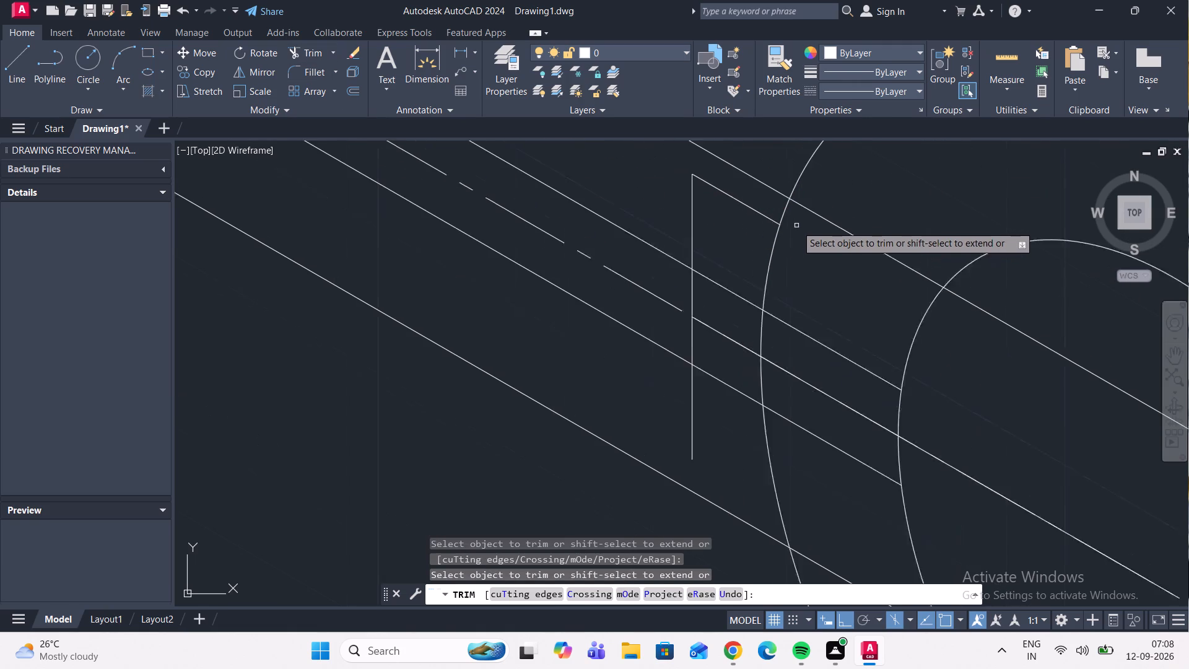
{"action": "scroll", "coordinate": [796, 225], "scroll_direction": "down", "scroll_amount": 1}
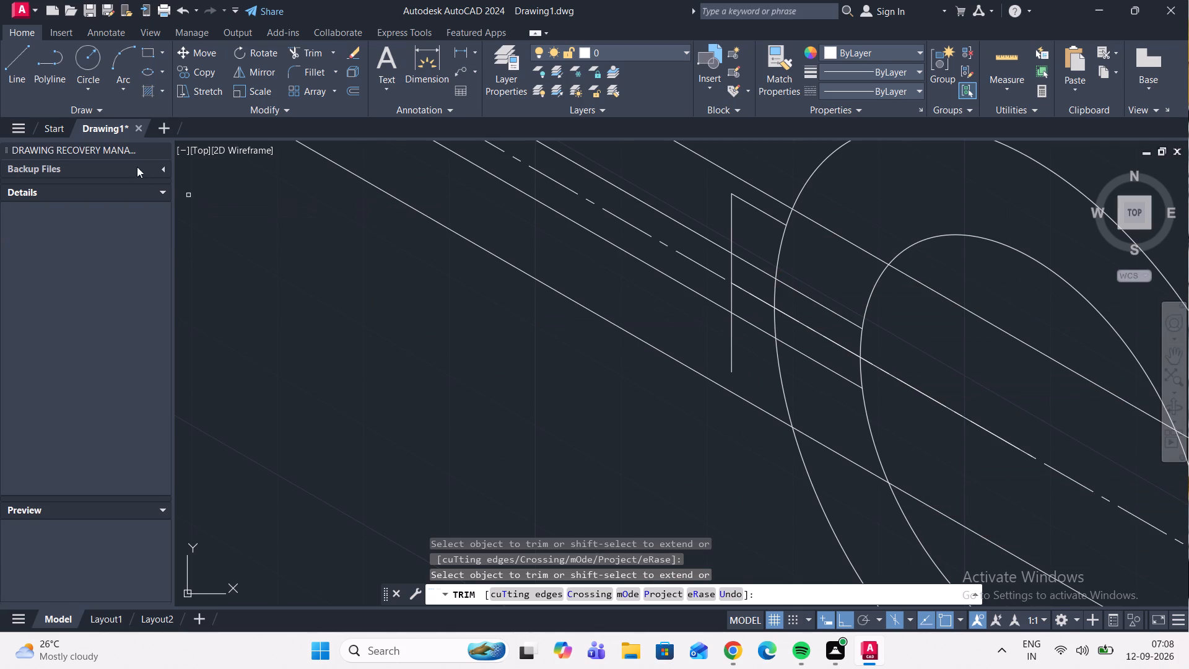
{"action": "left_click", "coordinate": [14, 68]}
{"action": "scroll", "coordinate": [419, 166], "scroll_direction": "down", "scroll_amount": 1}
{"action": "scroll", "coordinate": [630, 310], "scroll_direction": "up", "scroll_amount": 2}
{"action": "left_click", "coordinate": [590, 270]}
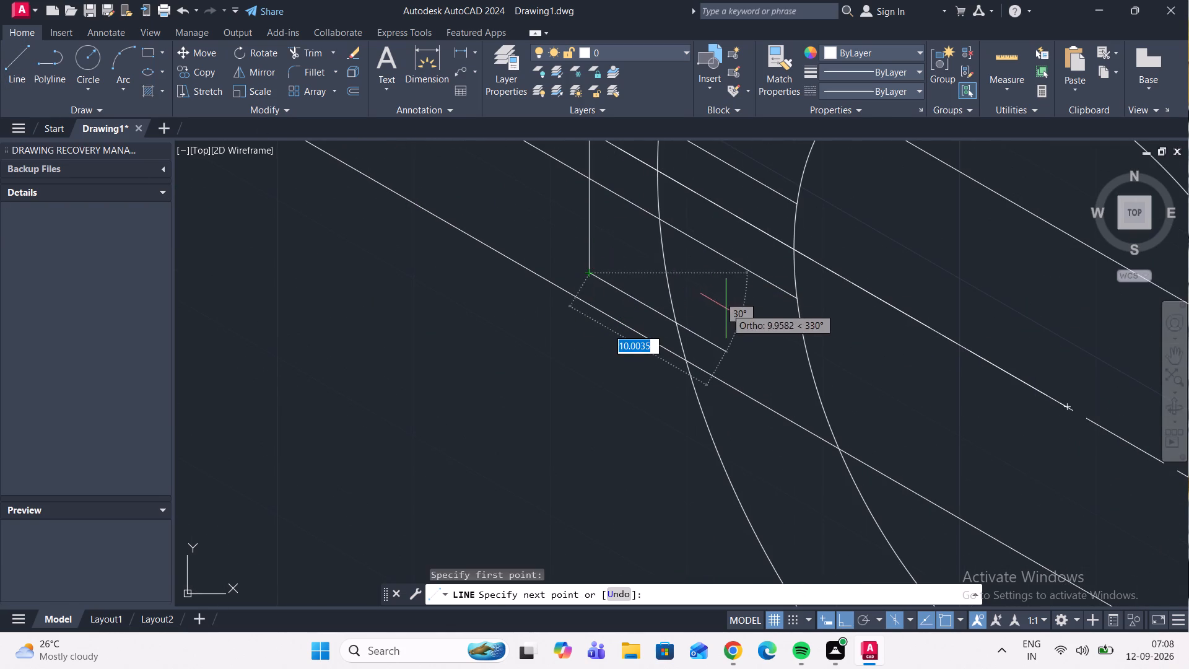
{"action": "left_click", "coordinate": [728, 318]}
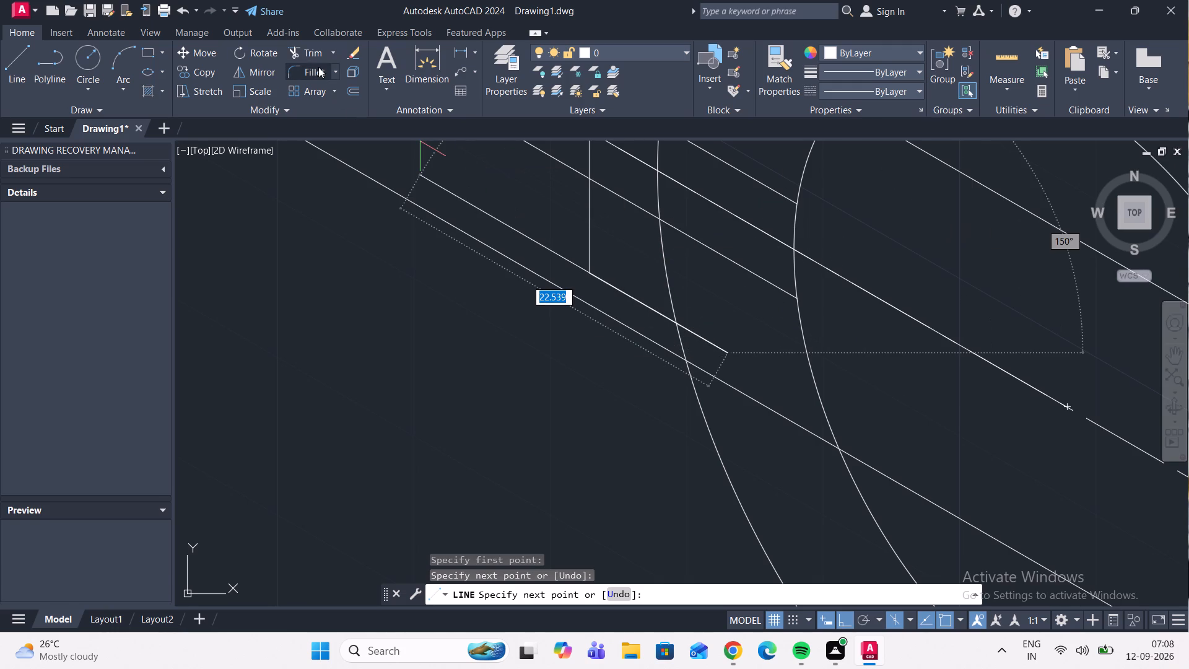
{"action": "left_click", "coordinate": [313, 56]}
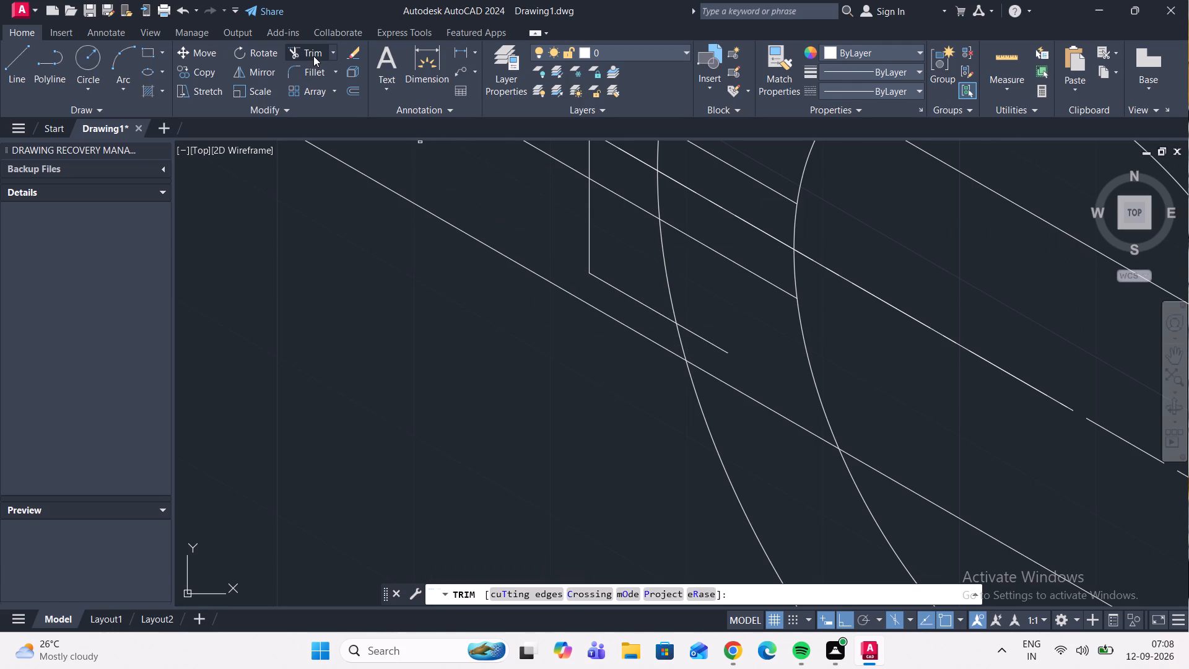
{"action": "scroll", "coordinate": [313, 56], "scroll_direction": "down", "scroll_amount": 2}
{"action": "left_click", "coordinate": [703, 338]}
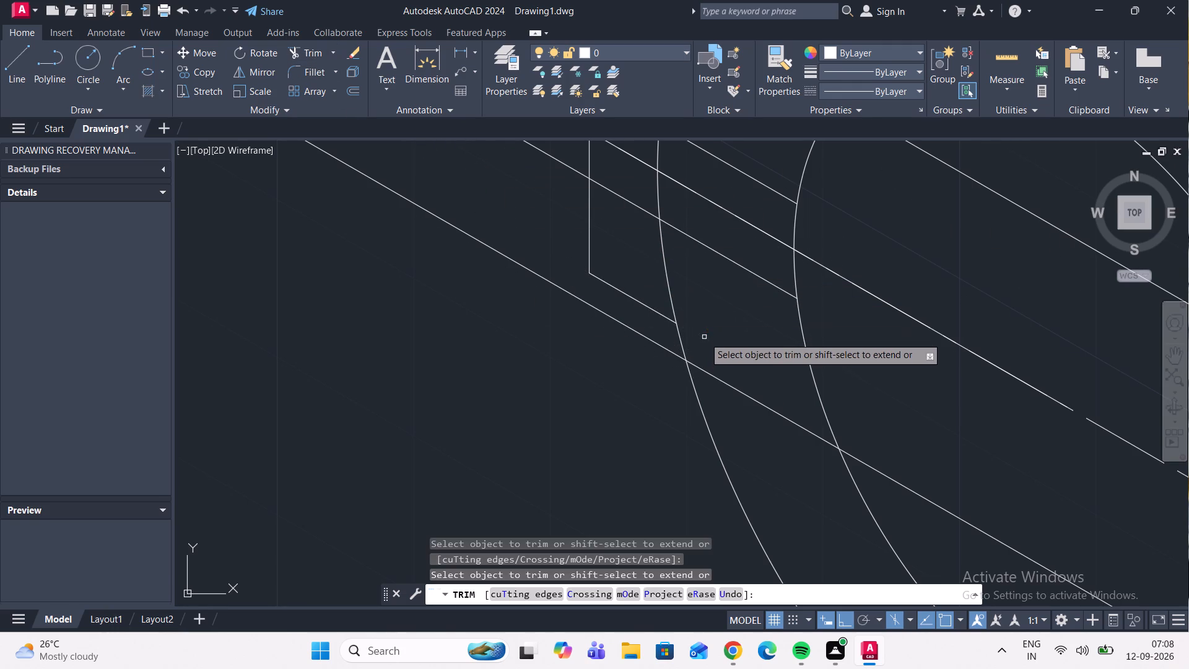
Trim away the radius 30 isocircle's arc segments between the two short 330° lines.
{"action": "scroll", "coordinate": [701, 330], "scroll_direction": "down", "scroll_amount": 2}
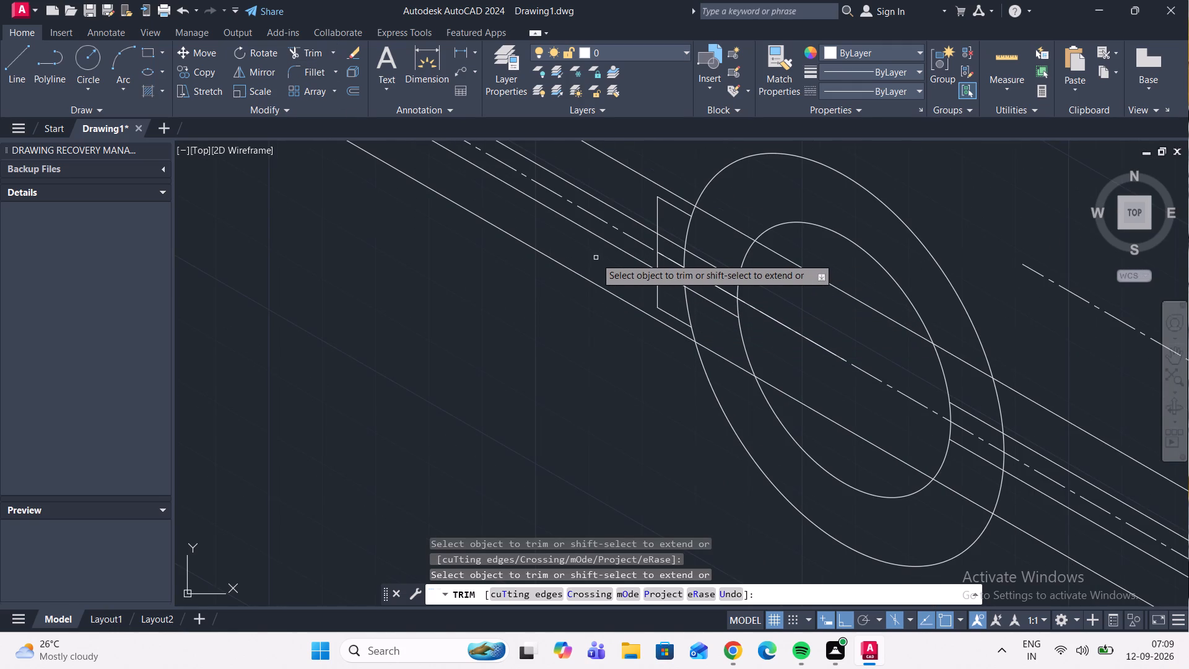
{"action": "middle_click_drag", "start_coordinate": [596, 258], "coordinate": [438, 263]}
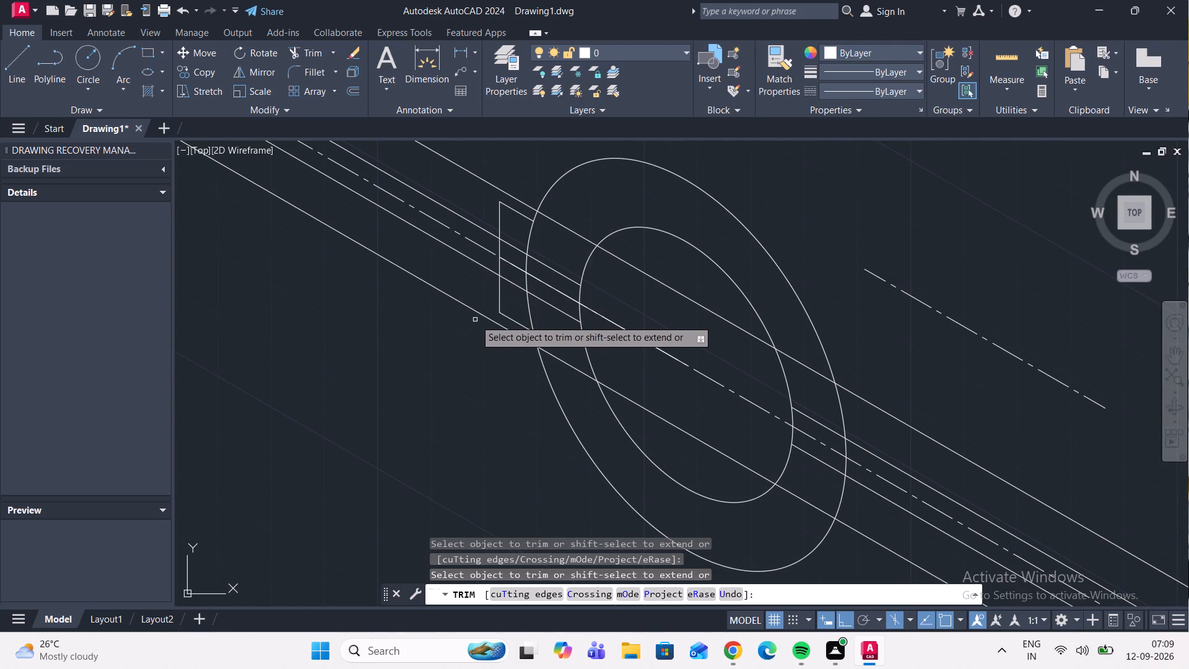
{"action": "scroll", "coordinate": [521, 299], "scroll_direction": "up", "scroll_amount": 1}
{"action": "left_click", "coordinate": [529, 308]}
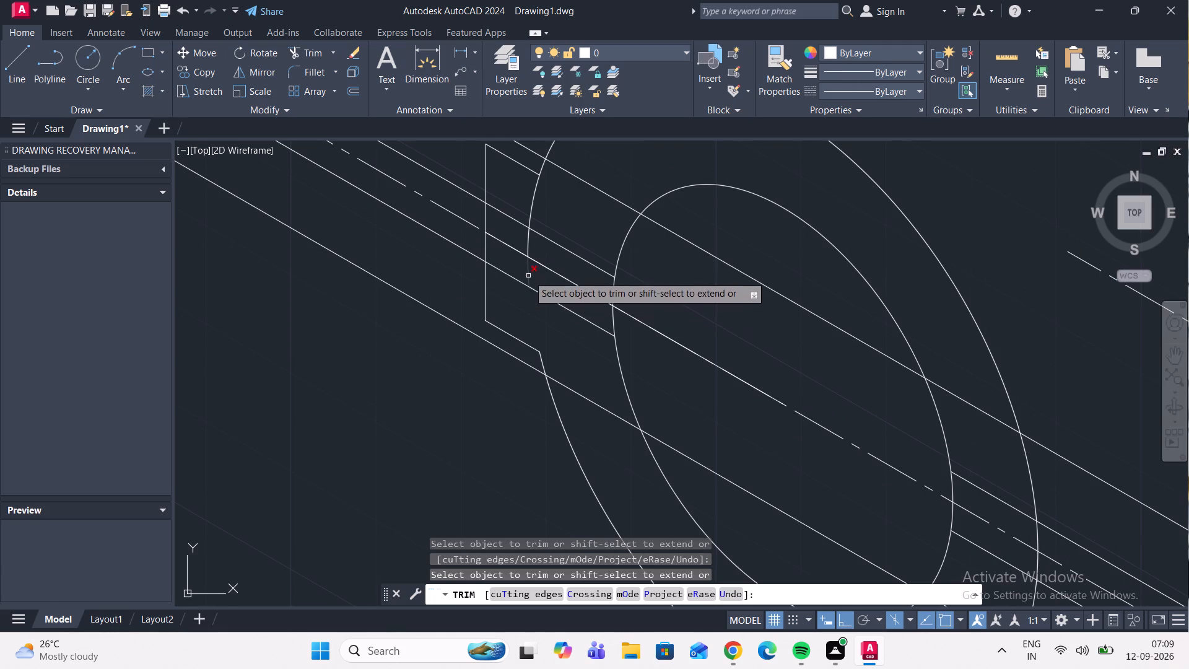
{"action": "left_click", "coordinate": [529, 274]}
{"action": "left_click", "coordinate": [528, 247]}
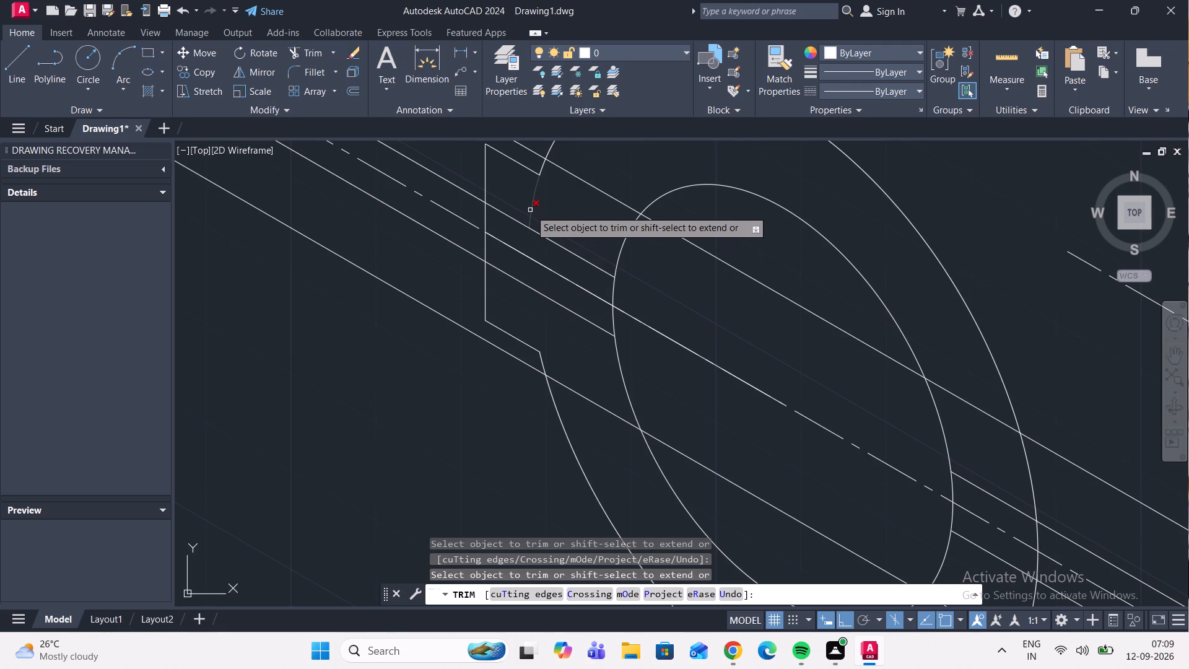
{"action": "left_click", "coordinate": [530, 209]}
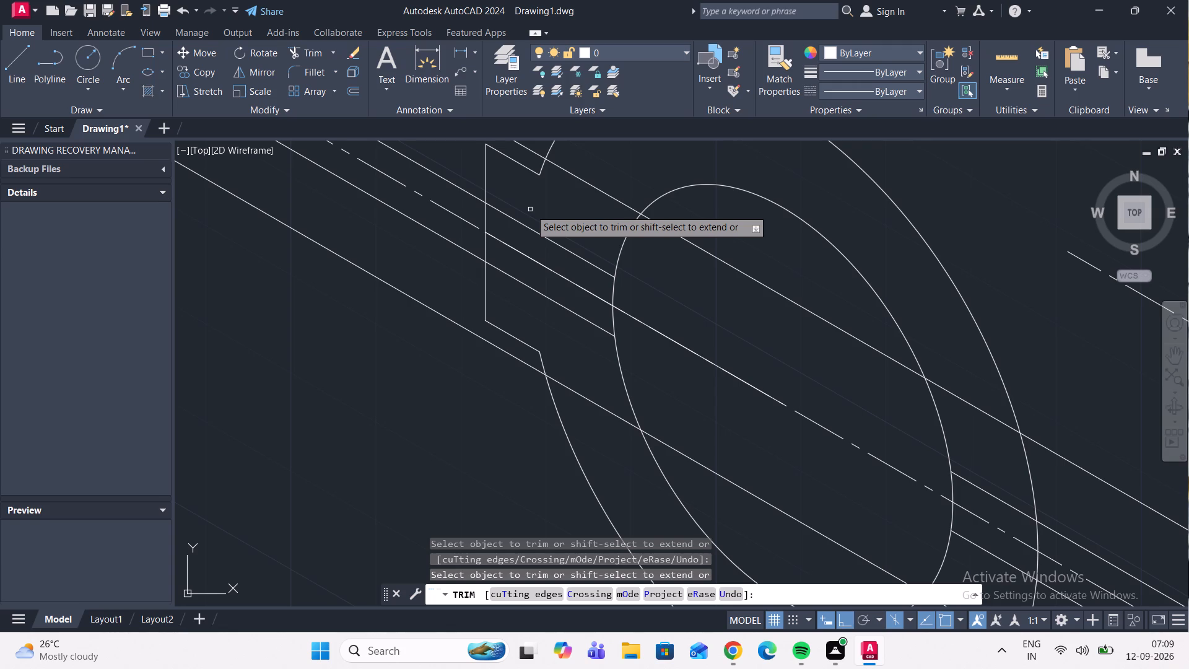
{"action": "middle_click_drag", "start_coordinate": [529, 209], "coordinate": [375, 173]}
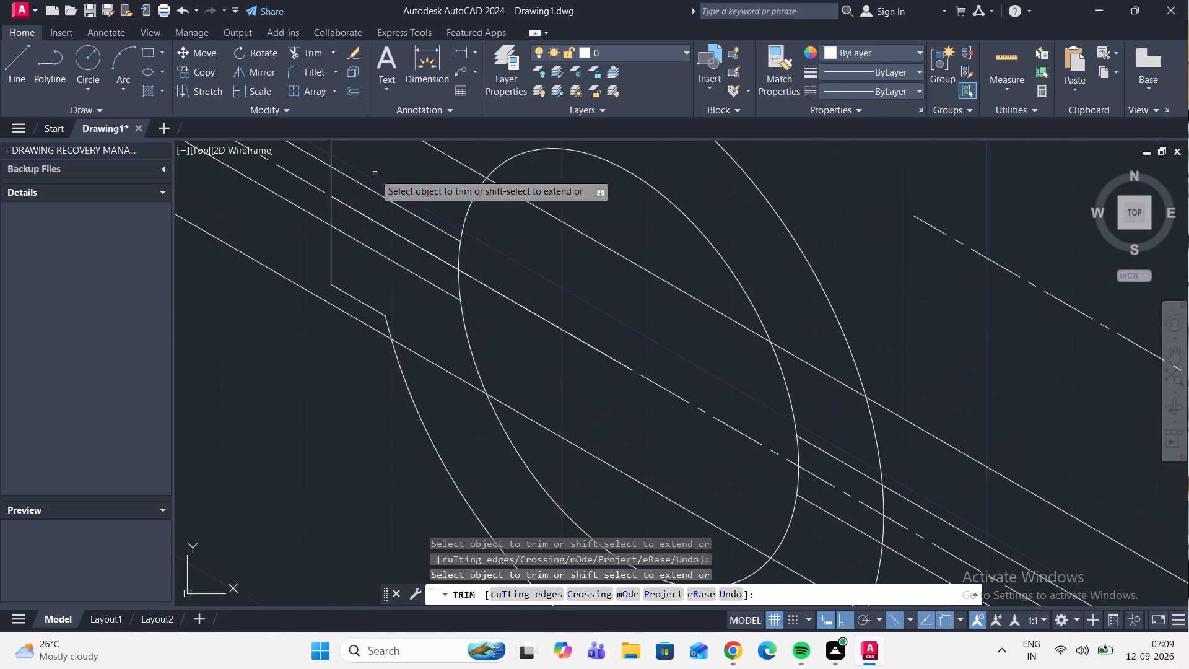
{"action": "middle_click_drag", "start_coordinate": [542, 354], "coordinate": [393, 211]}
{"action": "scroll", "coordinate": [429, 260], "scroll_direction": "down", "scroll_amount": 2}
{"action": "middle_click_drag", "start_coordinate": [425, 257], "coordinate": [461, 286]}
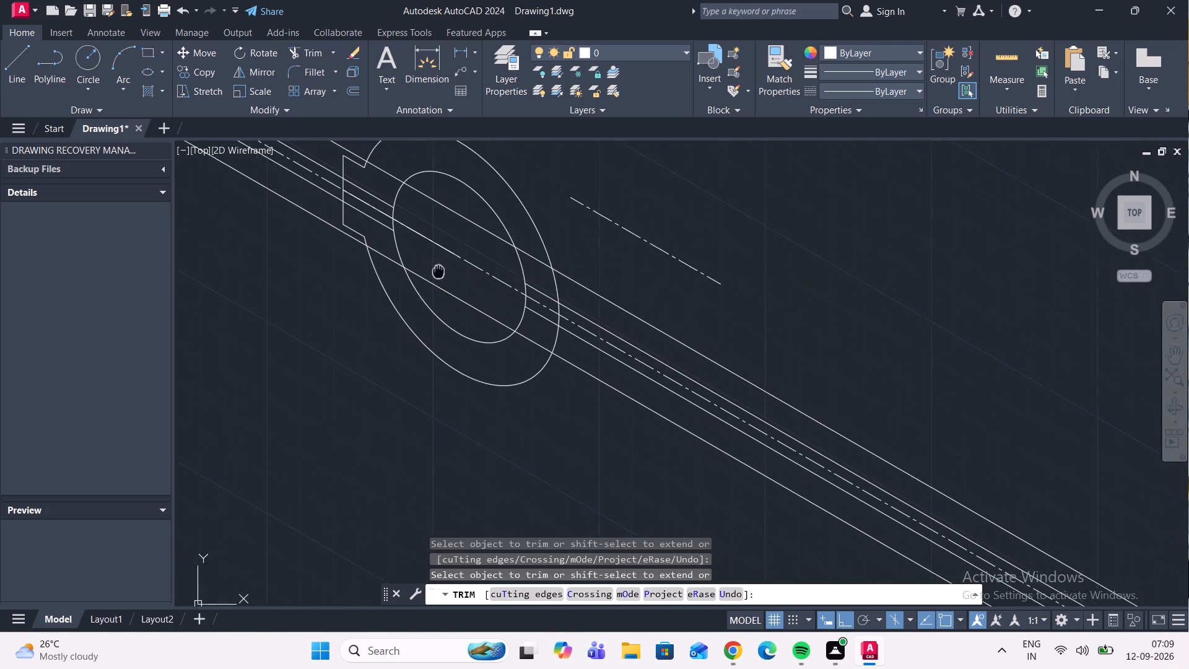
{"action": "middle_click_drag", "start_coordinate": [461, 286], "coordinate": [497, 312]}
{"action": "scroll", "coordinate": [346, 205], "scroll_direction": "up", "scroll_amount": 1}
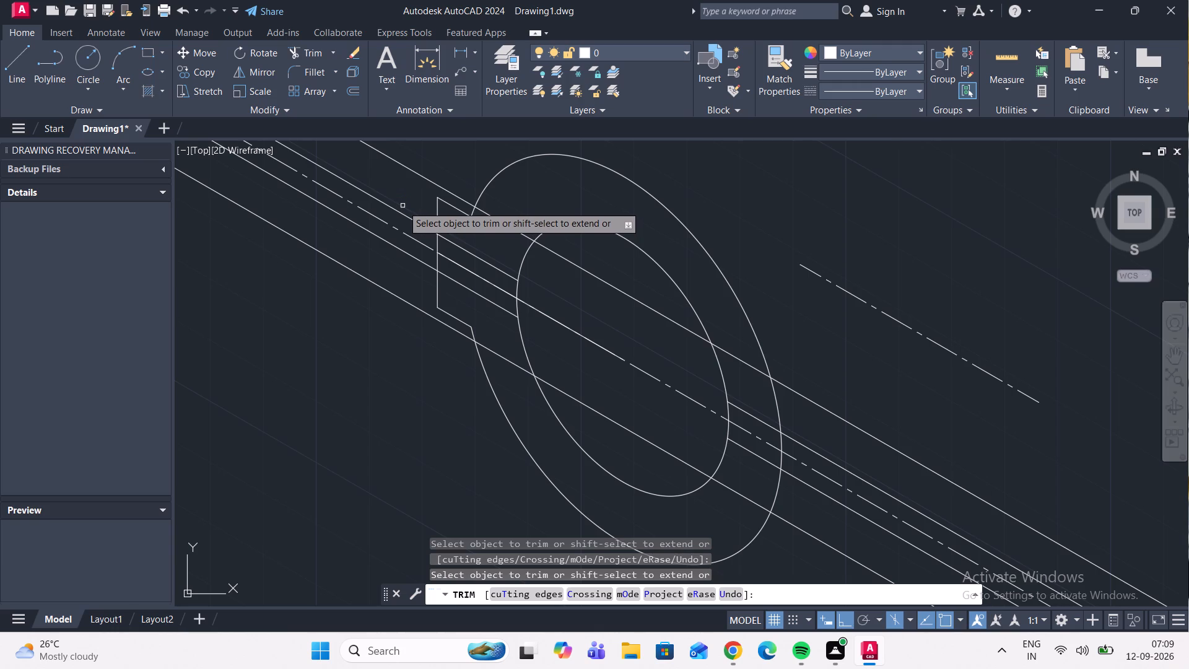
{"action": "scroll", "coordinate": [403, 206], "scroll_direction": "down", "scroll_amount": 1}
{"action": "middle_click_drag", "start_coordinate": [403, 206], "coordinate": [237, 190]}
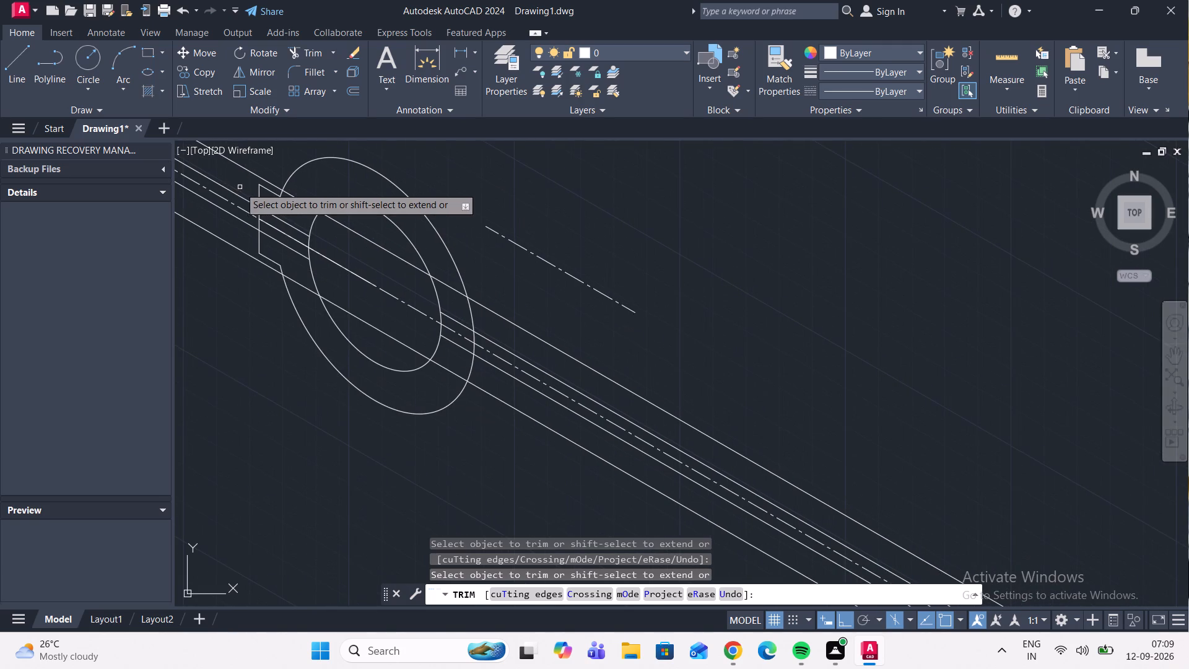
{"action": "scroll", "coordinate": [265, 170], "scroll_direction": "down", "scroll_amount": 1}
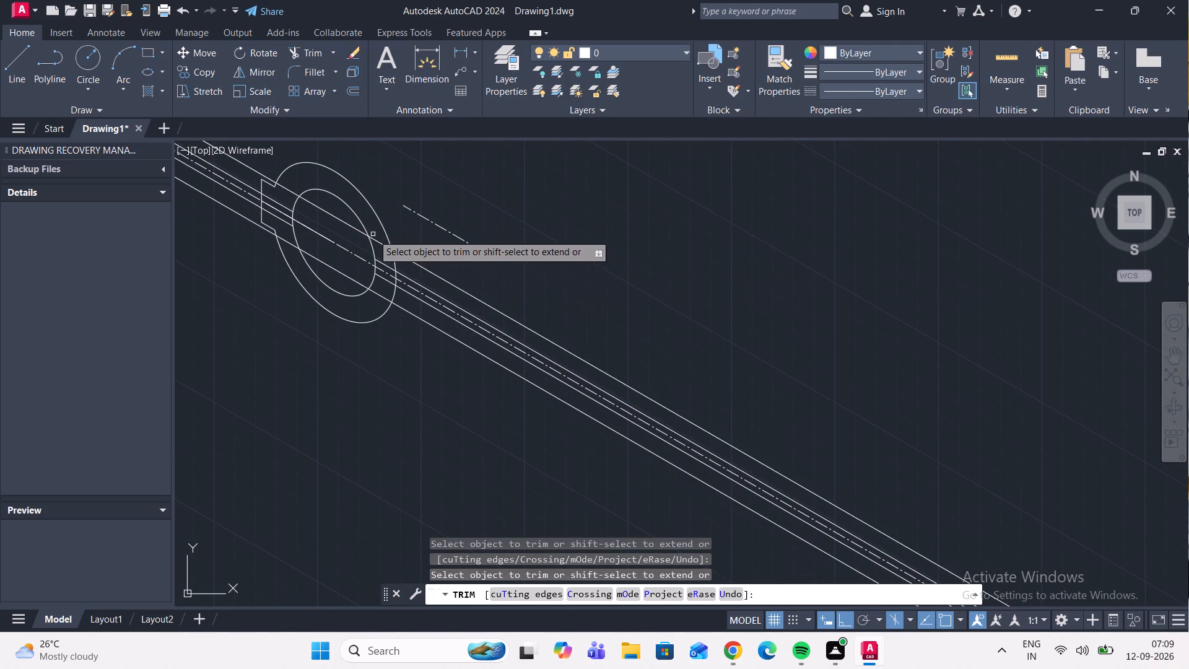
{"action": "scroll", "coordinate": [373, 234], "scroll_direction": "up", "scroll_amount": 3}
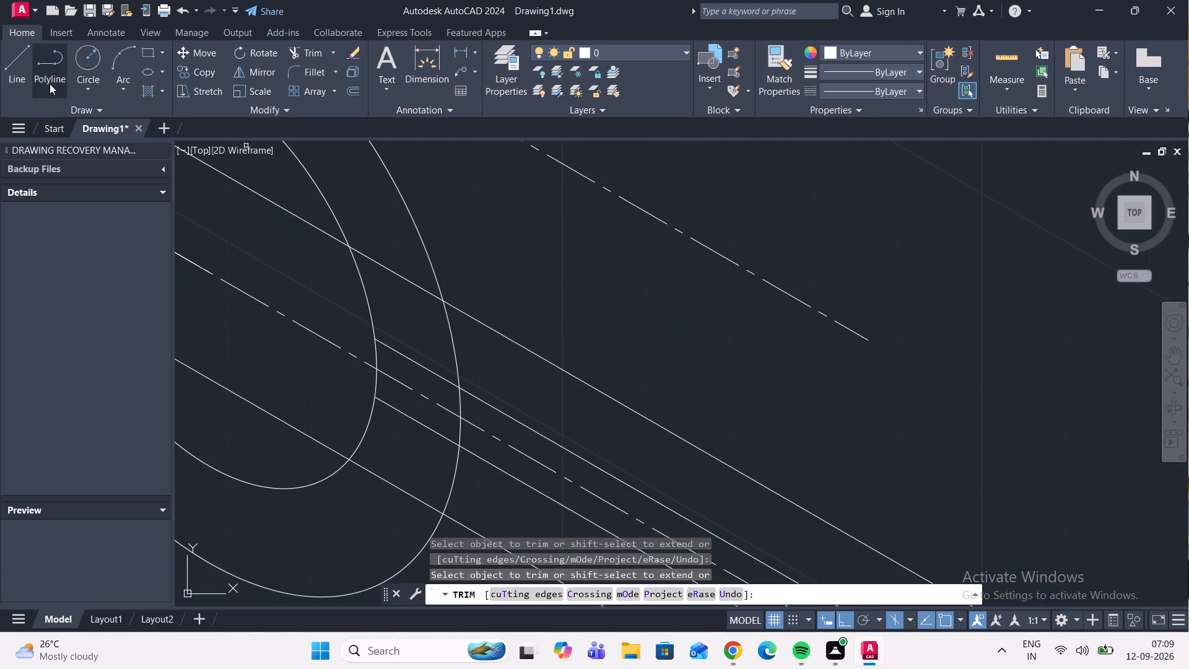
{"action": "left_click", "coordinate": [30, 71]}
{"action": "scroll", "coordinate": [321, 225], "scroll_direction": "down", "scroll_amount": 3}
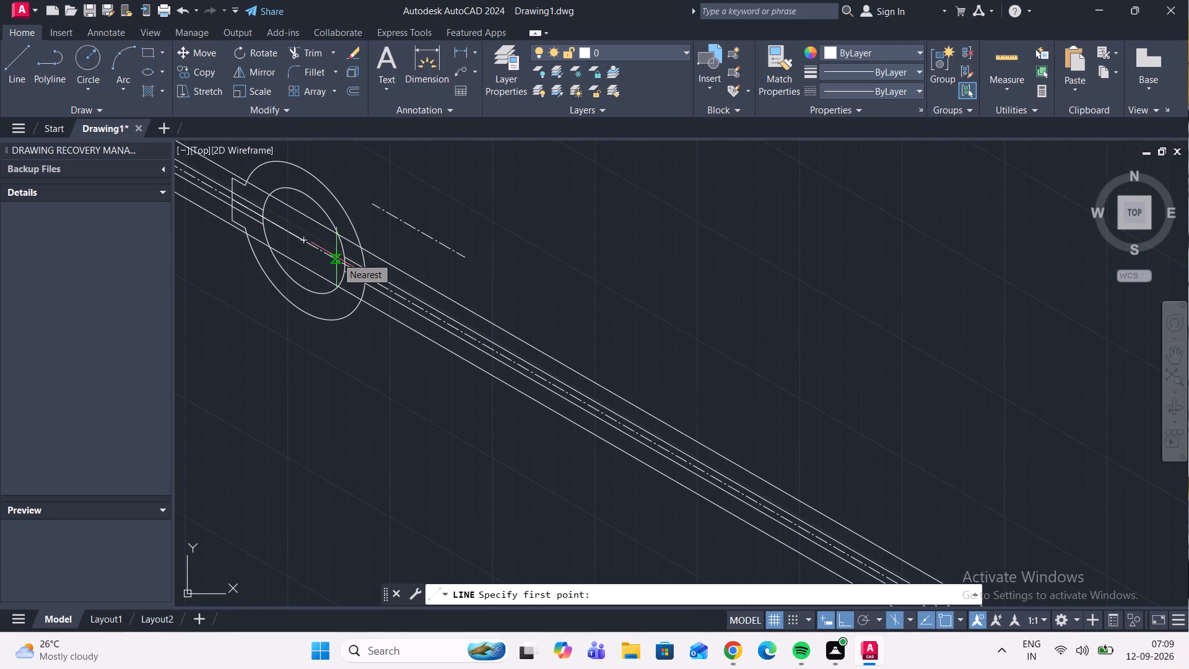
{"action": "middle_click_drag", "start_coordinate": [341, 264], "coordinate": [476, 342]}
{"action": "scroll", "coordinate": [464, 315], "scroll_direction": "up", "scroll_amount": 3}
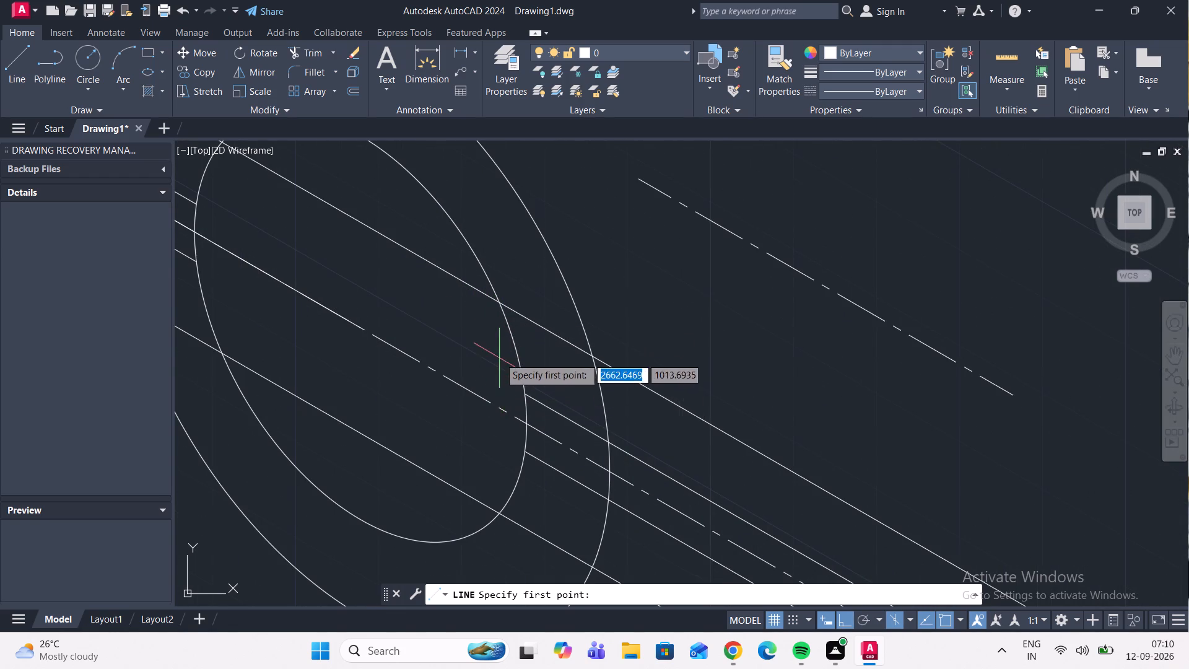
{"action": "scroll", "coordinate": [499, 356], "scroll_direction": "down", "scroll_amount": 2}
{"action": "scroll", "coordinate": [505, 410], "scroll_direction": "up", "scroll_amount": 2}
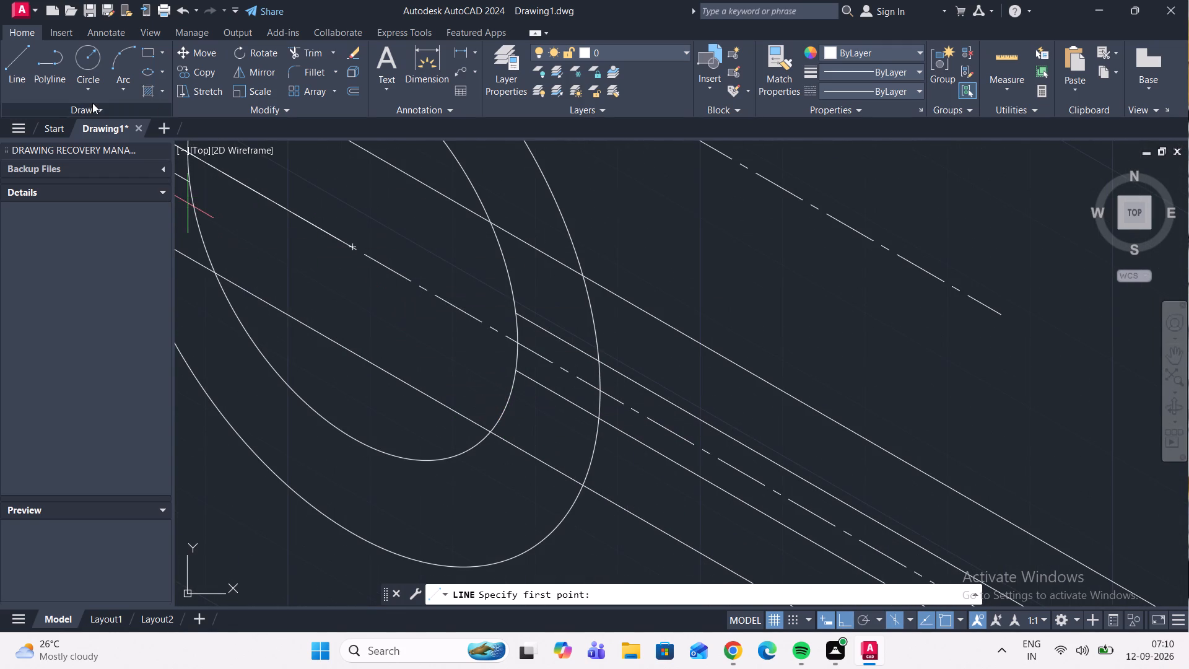
Trim away the radius 20 isocircle's lower-right arc between the two inner parallel lines, on both sides of the centre line.
{"action": "left_click", "coordinate": [295, 56]}
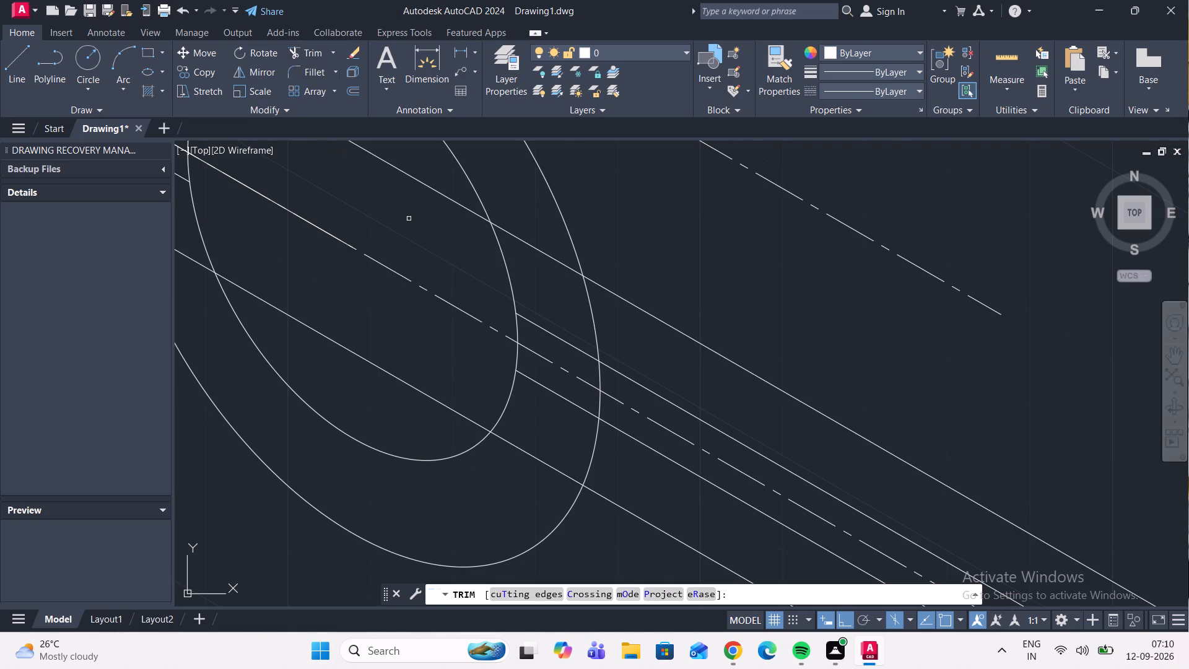
{"action": "scroll", "coordinate": [508, 354], "scroll_direction": "down", "scroll_amount": 2}
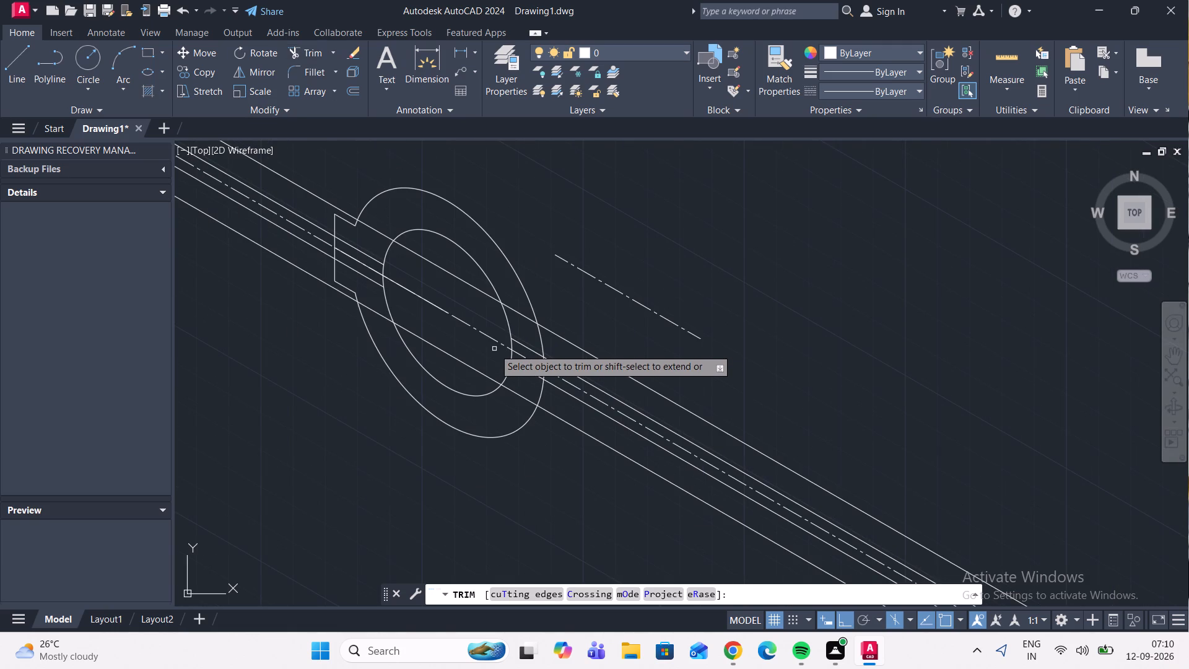
{"action": "scroll", "coordinate": [497, 352], "scroll_direction": "up", "scroll_amount": 2}
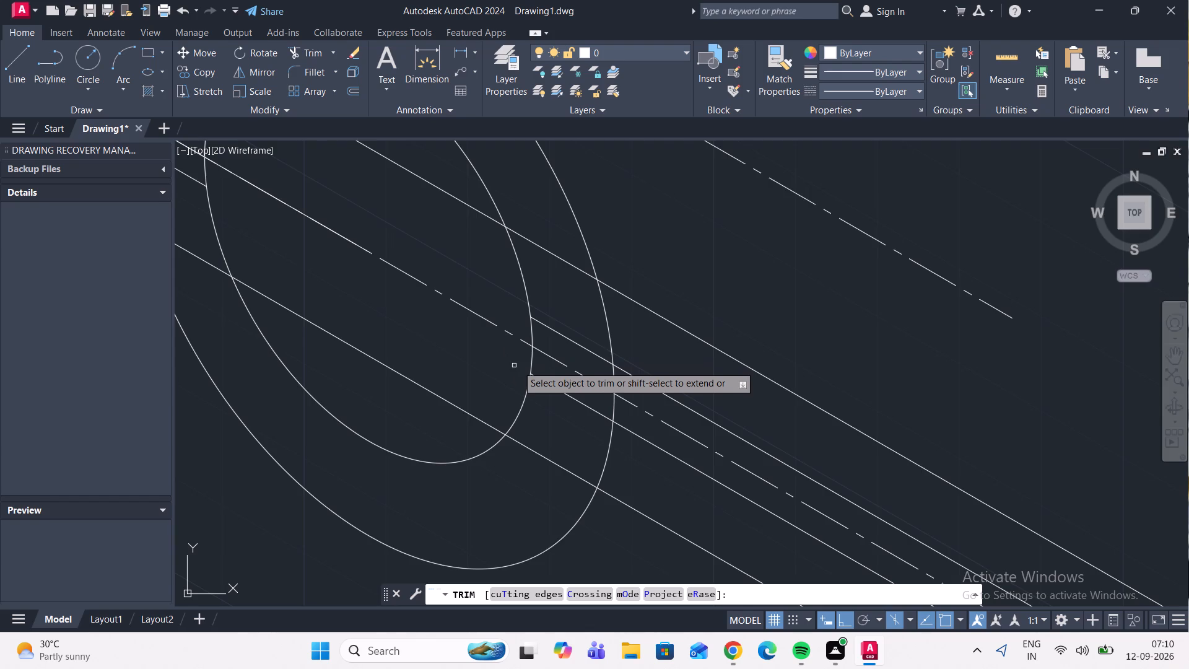
{"action": "scroll", "coordinate": [526, 365], "scroll_direction": "up", "scroll_amount": 1}
{"action": "left_click", "coordinate": [534, 359]}
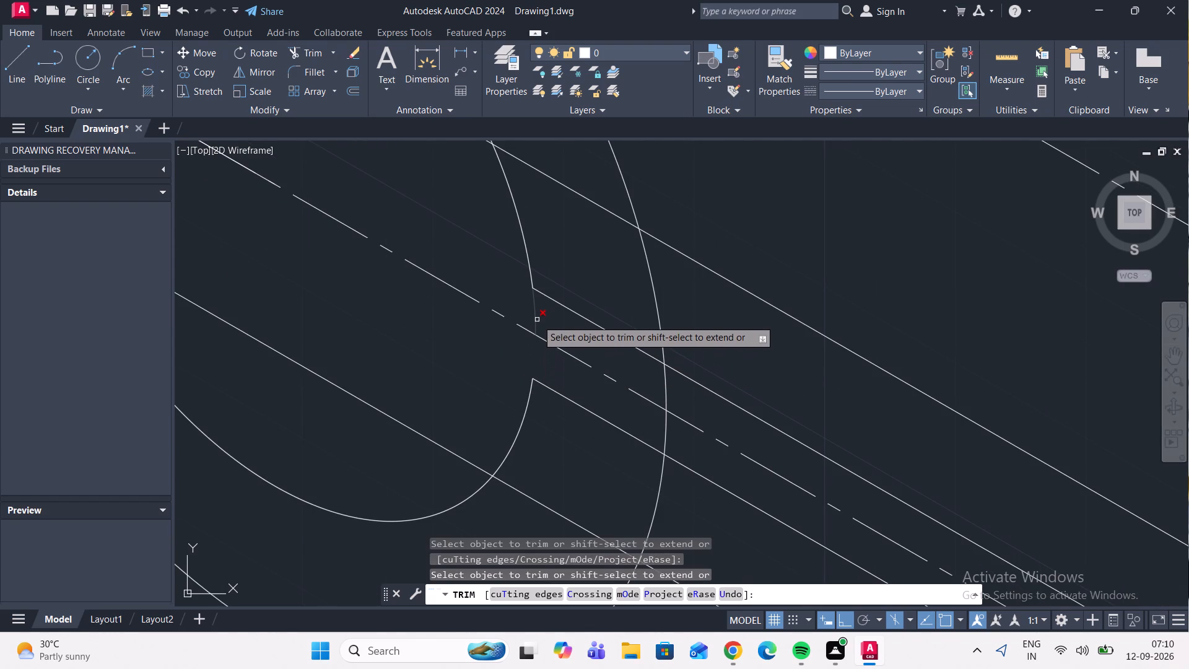
{"action": "left_click", "coordinate": [536, 317]}
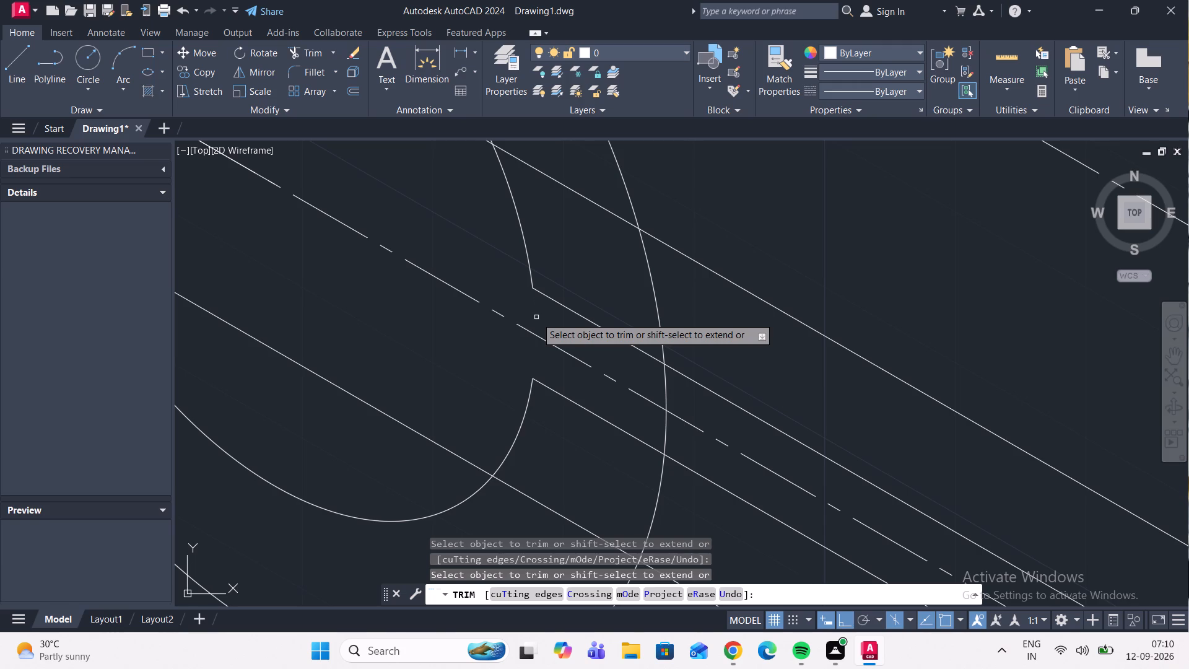
Trim the radius 30 isocircle's arc between the two lower parallel lines, and the lower outer line crossing the ring and the radius 20 isocircle.
{"action": "scroll", "coordinate": [536, 317], "scroll_direction": "down", "scroll_amount": 1}
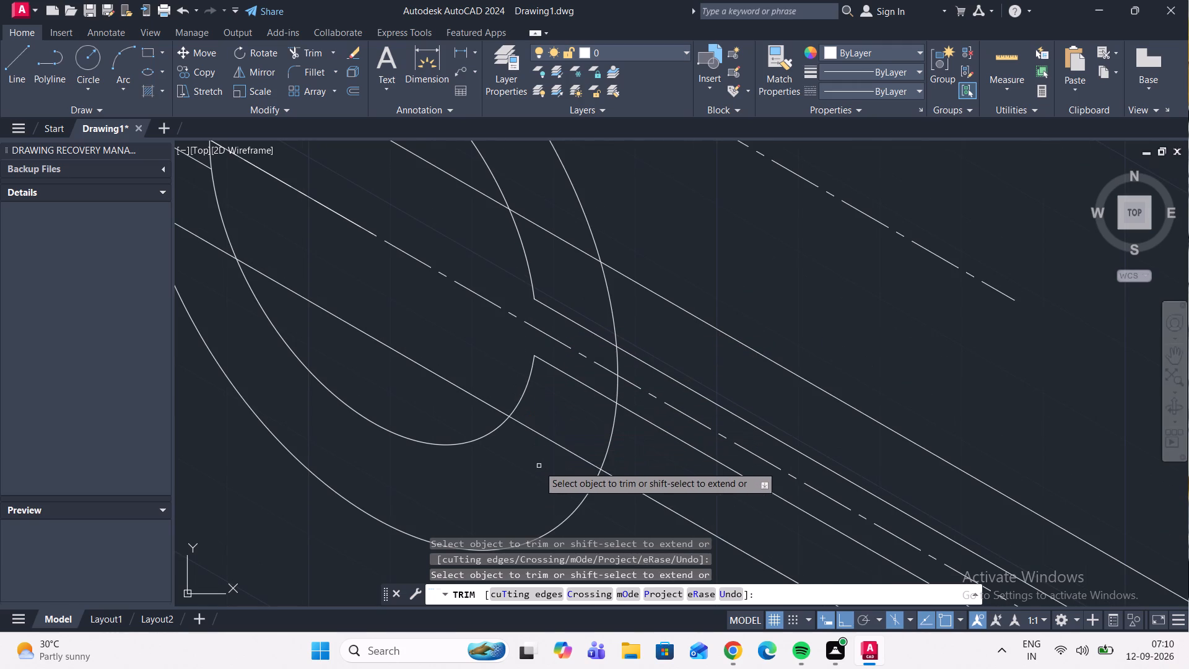
{"action": "left_click", "coordinate": [612, 426]}
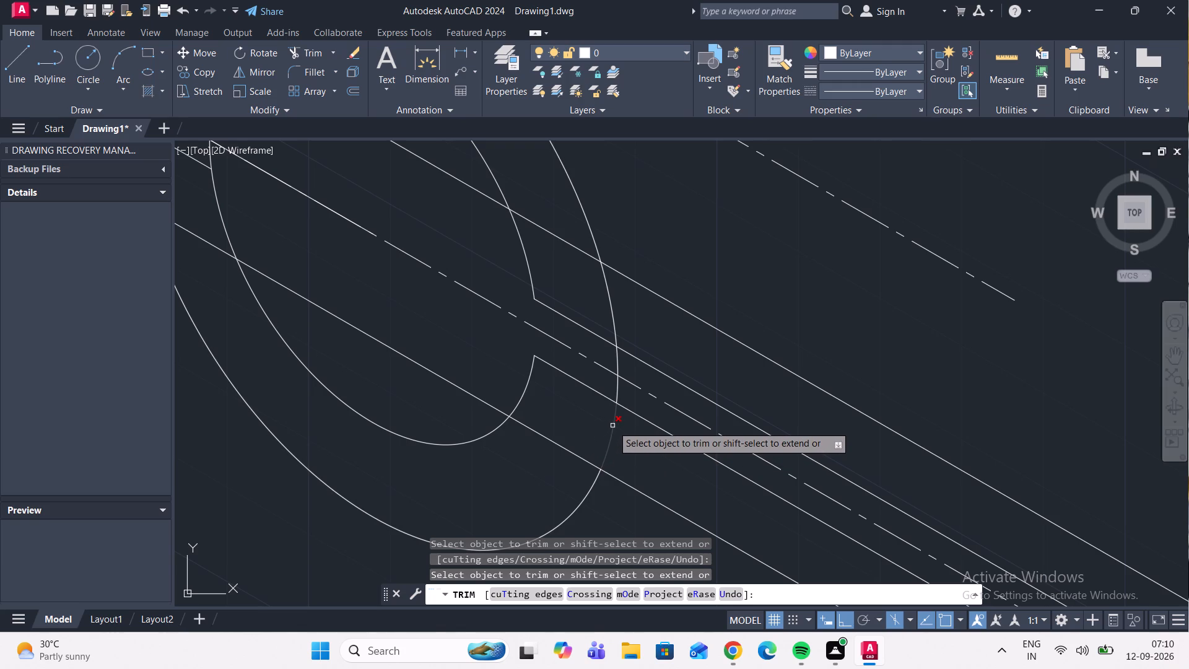
{"action": "left_click", "coordinate": [571, 452]}
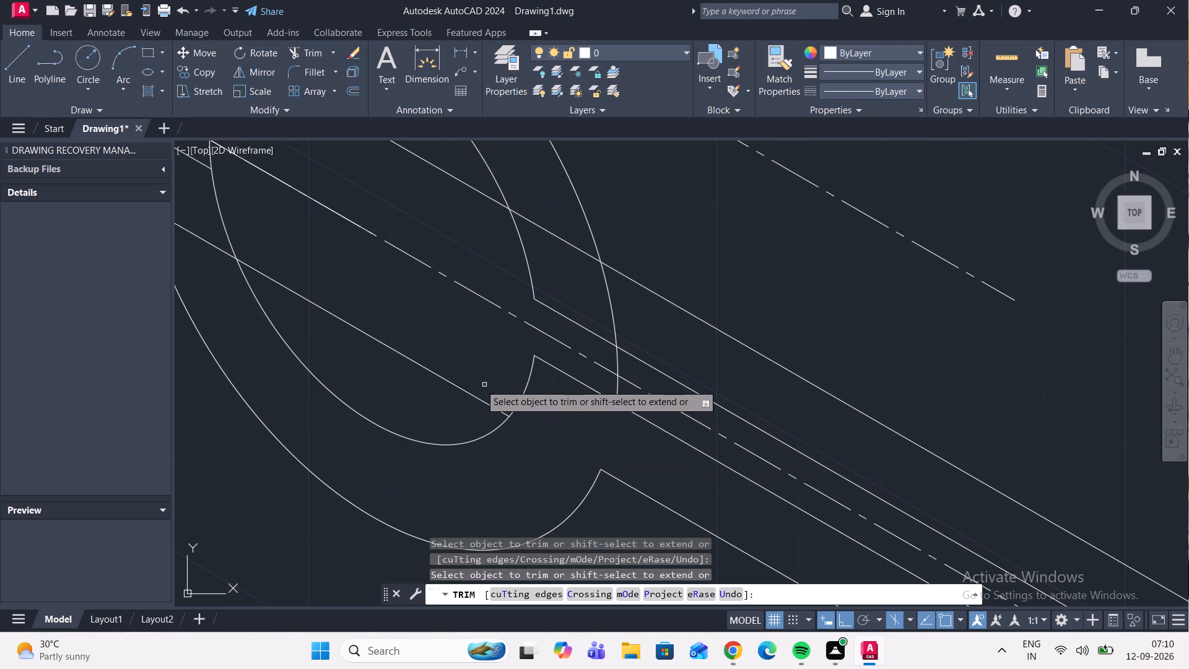
{"action": "left_click", "coordinate": [469, 392]}
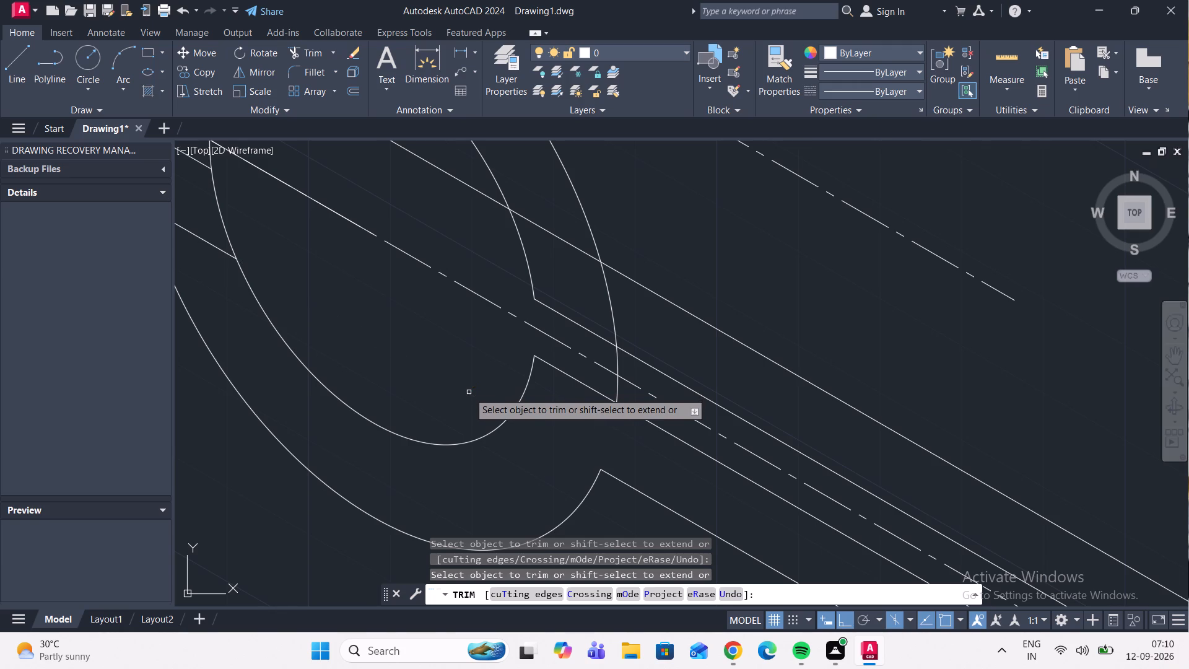
Trim away the radius 30 isocircle's remaining arc segments between the lower inner and upper outer parallel lines.
{"action": "scroll", "coordinate": [469, 390], "scroll_direction": "down", "scroll_amount": 2}
{"action": "middle_click_drag", "start_coordinate": [473, 390], "coordinate": [446, 394]}
{"action": "scroll", "coordinate": [481, 401], "scroll_direction": "up", "scroll_amount": 2}
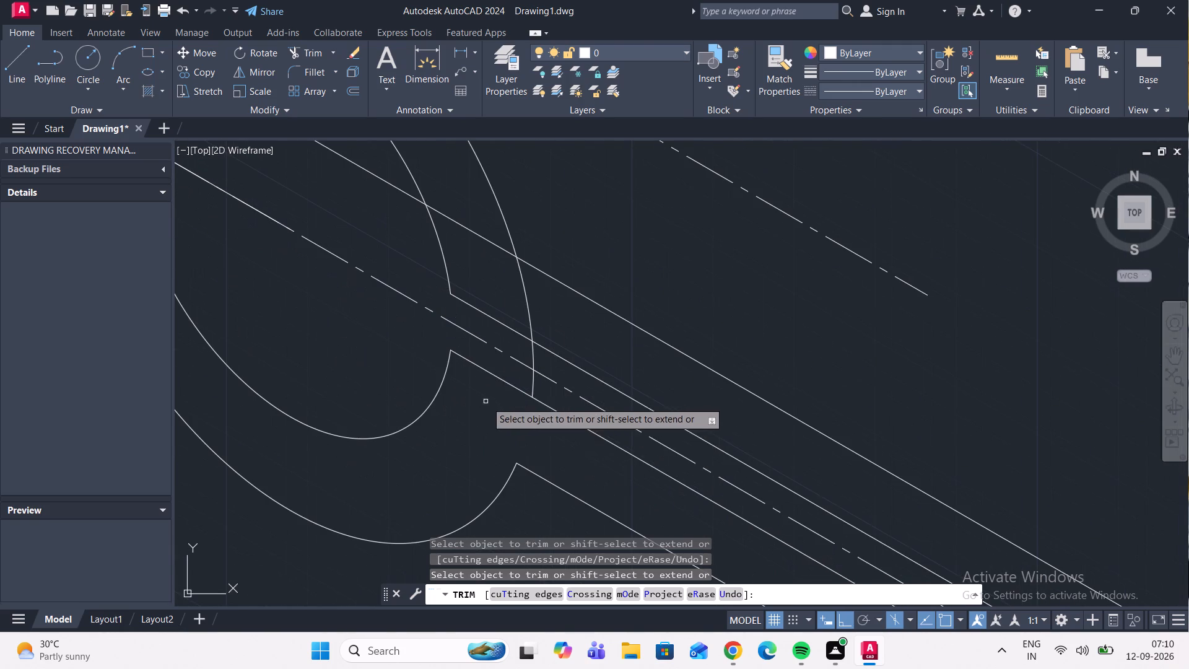
{"action": "left_click", "coordinate": [534, 381]}
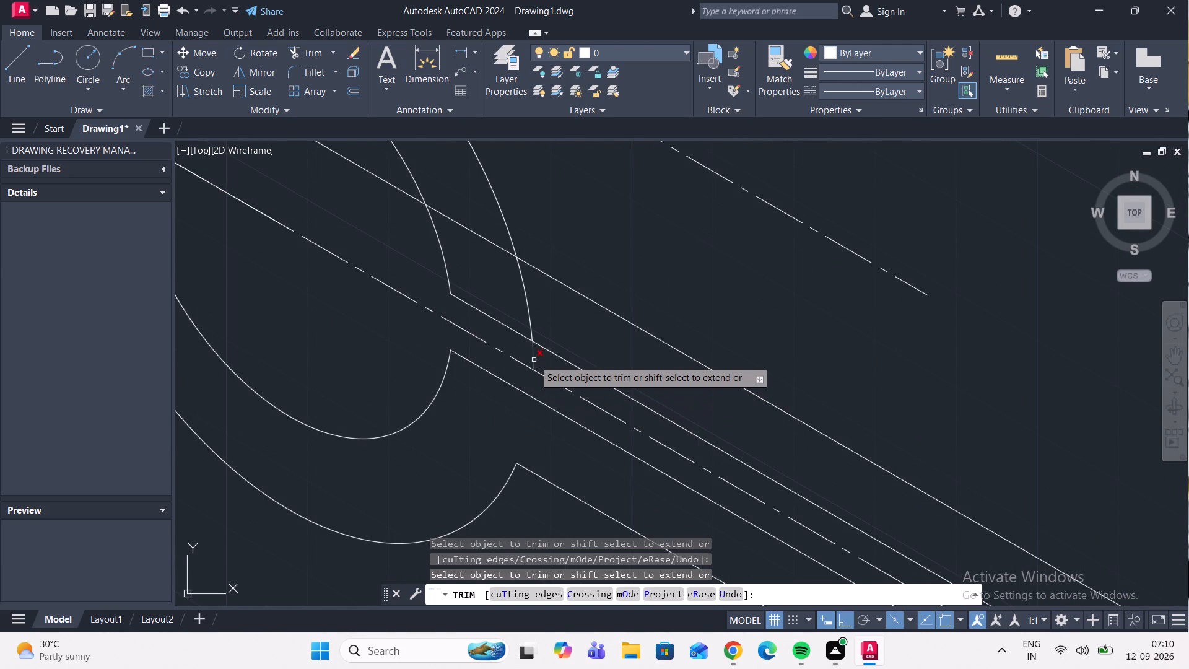
{"action": "left_click", "coordinate": [534, 359]}
{"action": "left_click", "coordinate": [528, 321]}
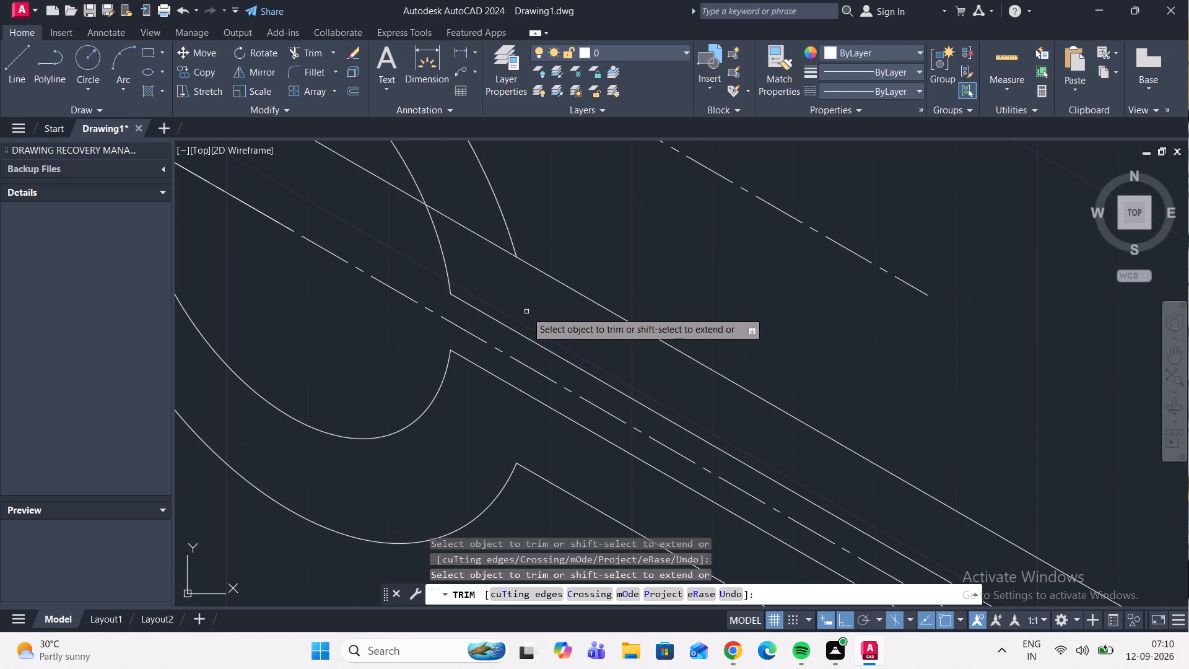
Trim the upper outer parallel line between the two isocircles and across the inside of the radius 20 isocircle.
{"action": "scroll", "coordinate": [526, 312], "scroll_direction": "down", "scroll_amount": 1}
{"action": "left_click", "coordinate": [502, 263]}
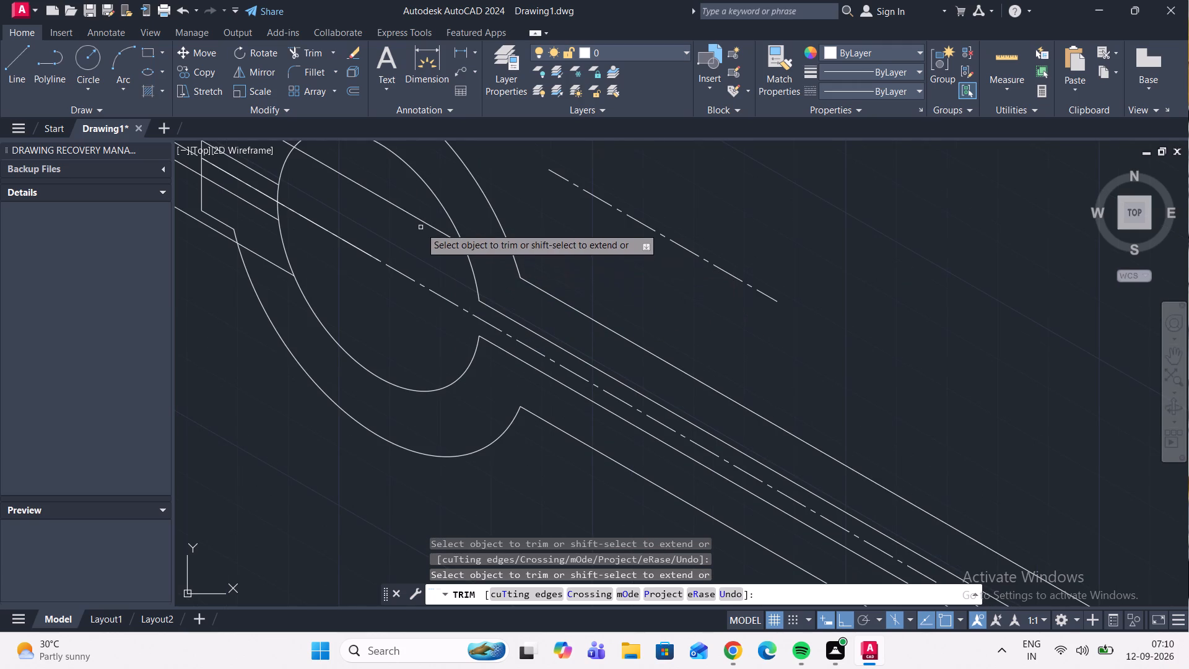
{"action": "left_click", "coordinate": [417, 213]}
{"action": "left_click", "coordinate": [407, 222]}
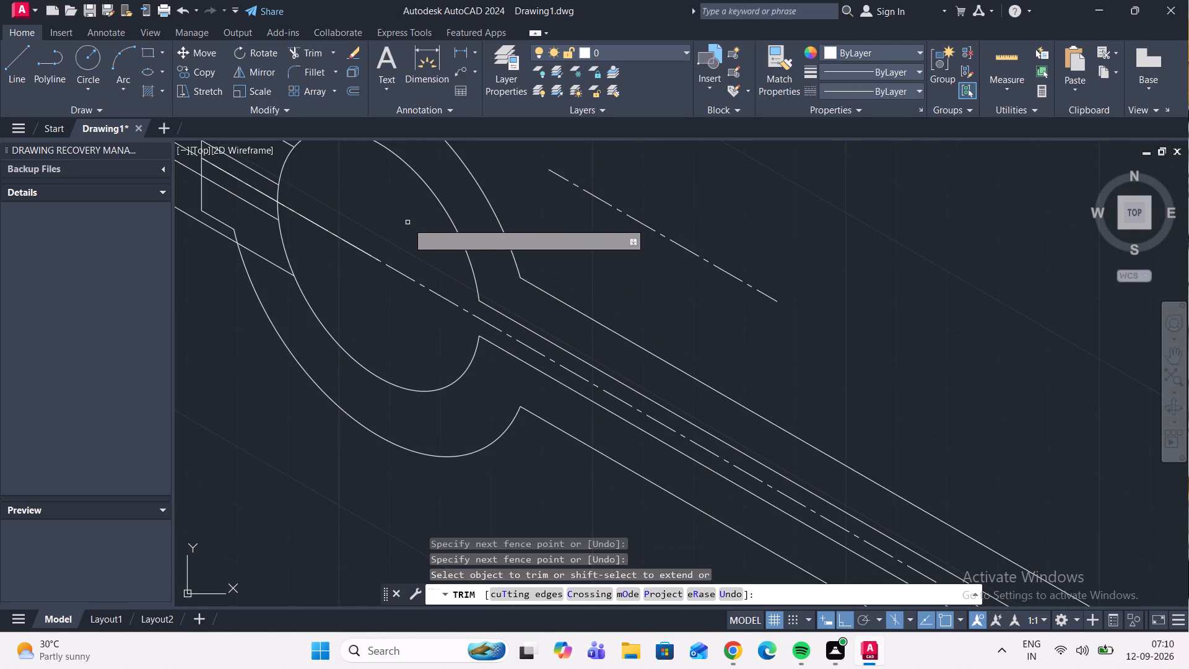
Trim away the solid line overlapping the centre line inside the radius 20 isocircle.
{"action": "scroll", "coordinate": [407, 222], "scroll_direction": "down", "scroll_amount": 2}
{"action": "middle_click_drag", "start_coordinate": [409, 226], "coordinate": [449, 268]}
{"action": "scroll", "coordinate": [429, 263], "scroll_direction": "up", "scroll_amount": 2}
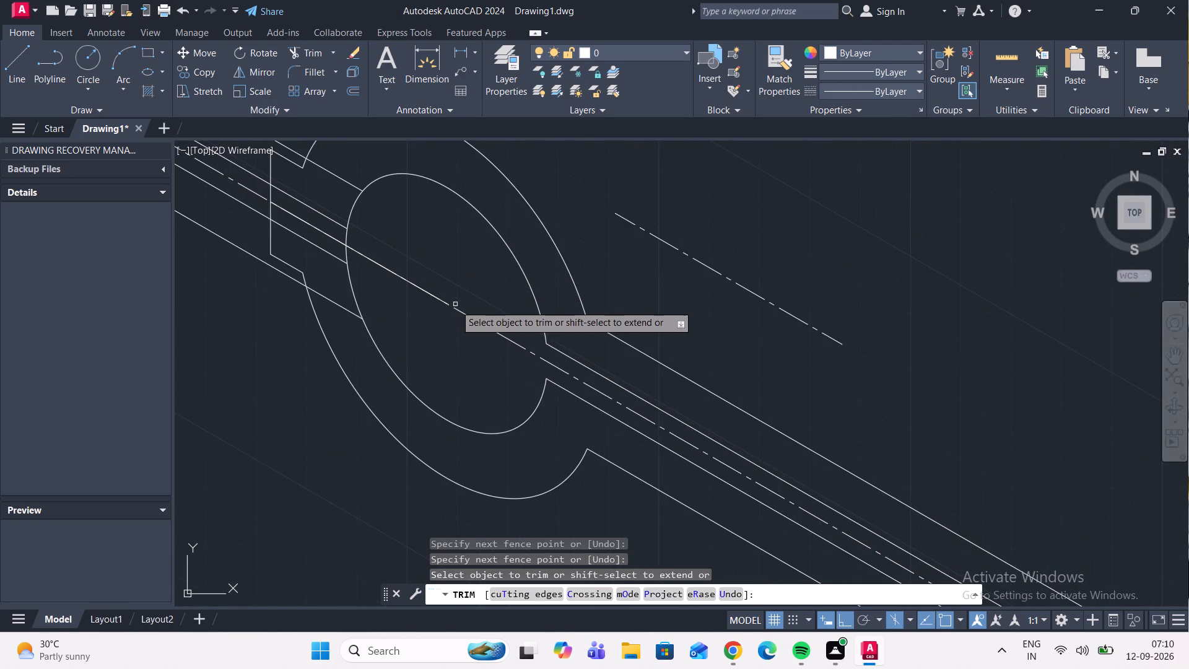
{"action": "left_click", "coordinate": [406, 281]}
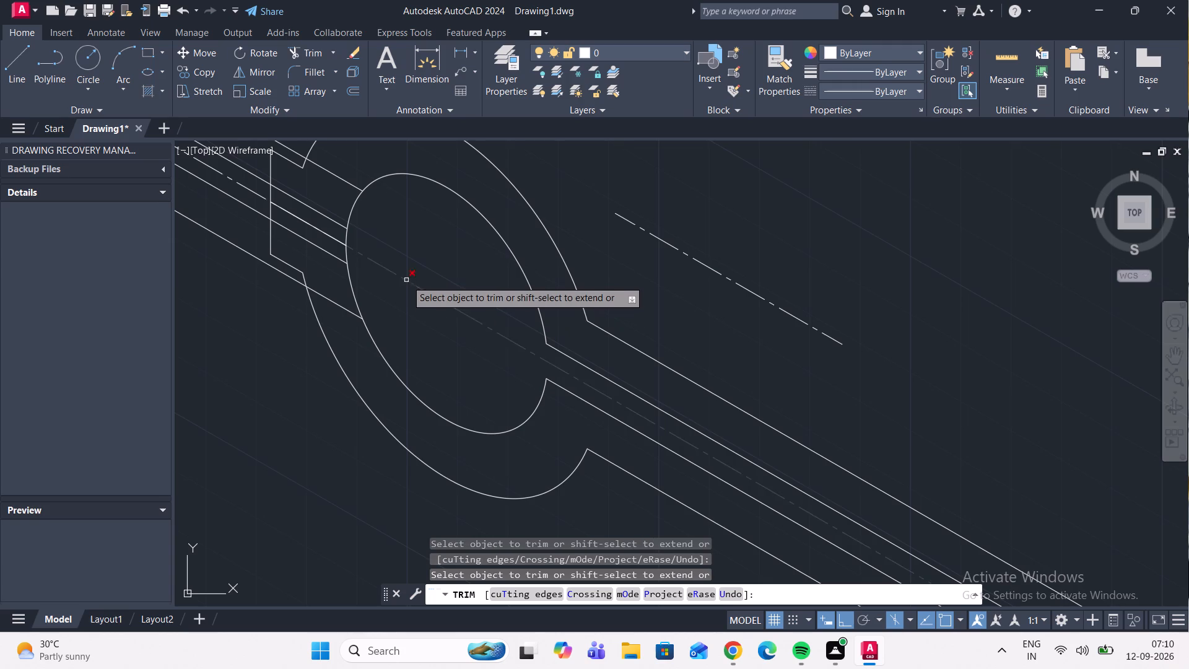
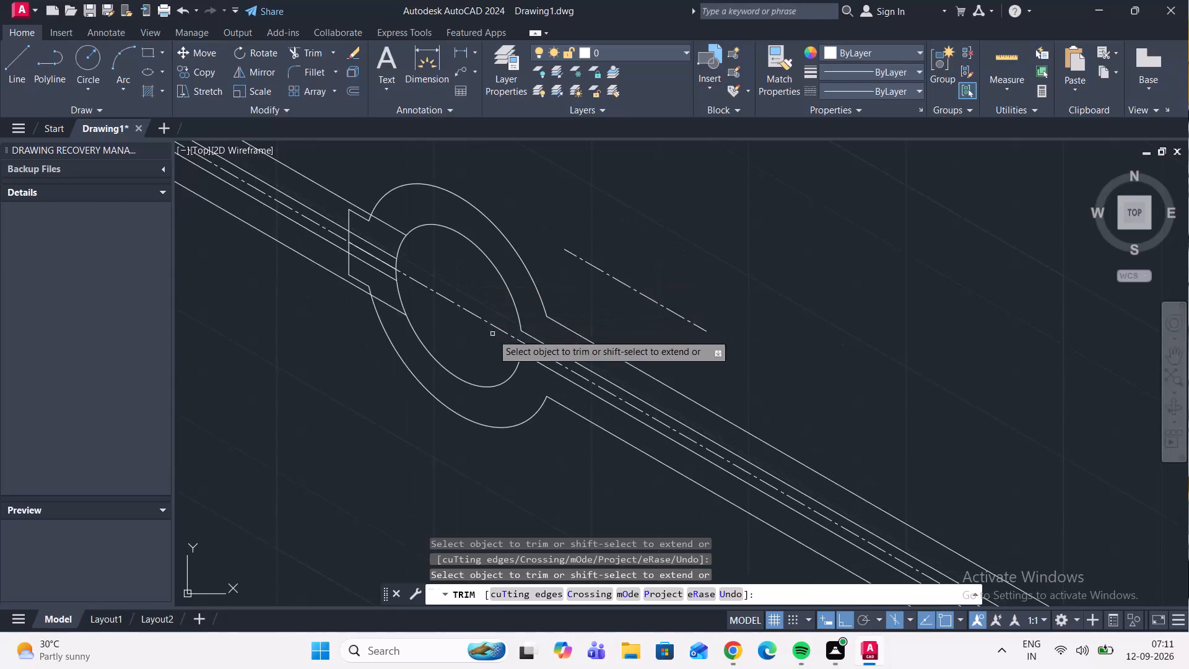
Delete the two inner and two outer parallel lines running from the isocircles on the side opposite the tab.
{"action": "scroll", "coordinate": [475, 315], "scroll_direction": "down", "scroll_amount": 2}
{"action": "scroll", "coordinate": [468, 294], "scroll_direction": "up", "scroll_amount": 2}
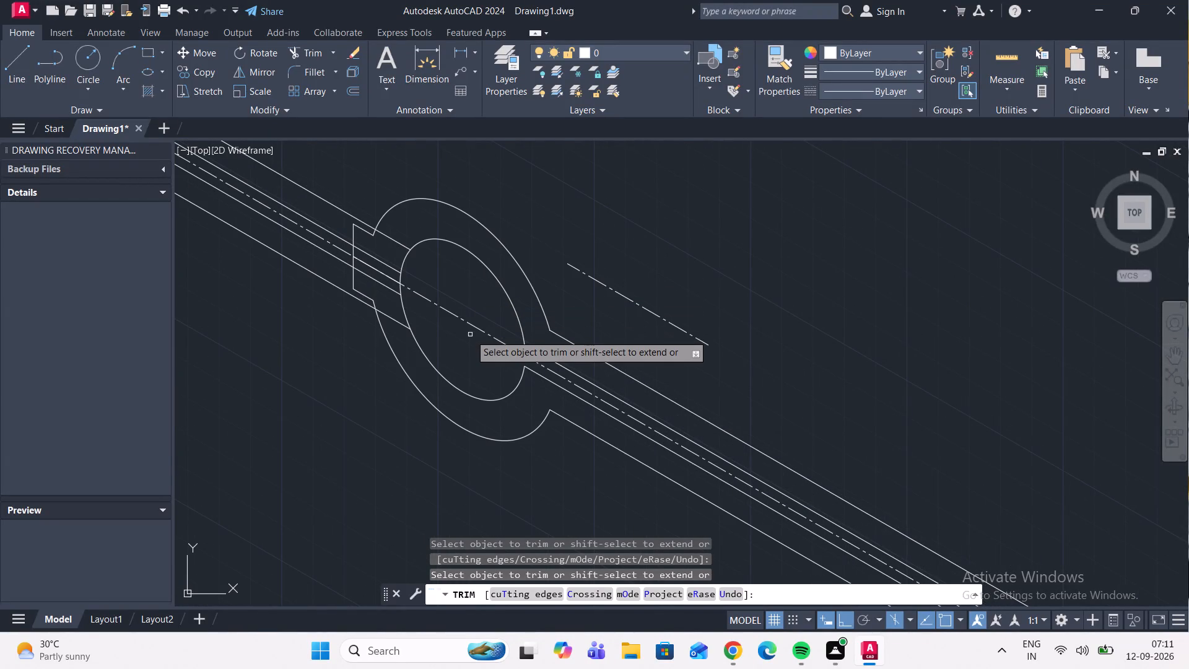
{"action": "key", "text": "Escape"}
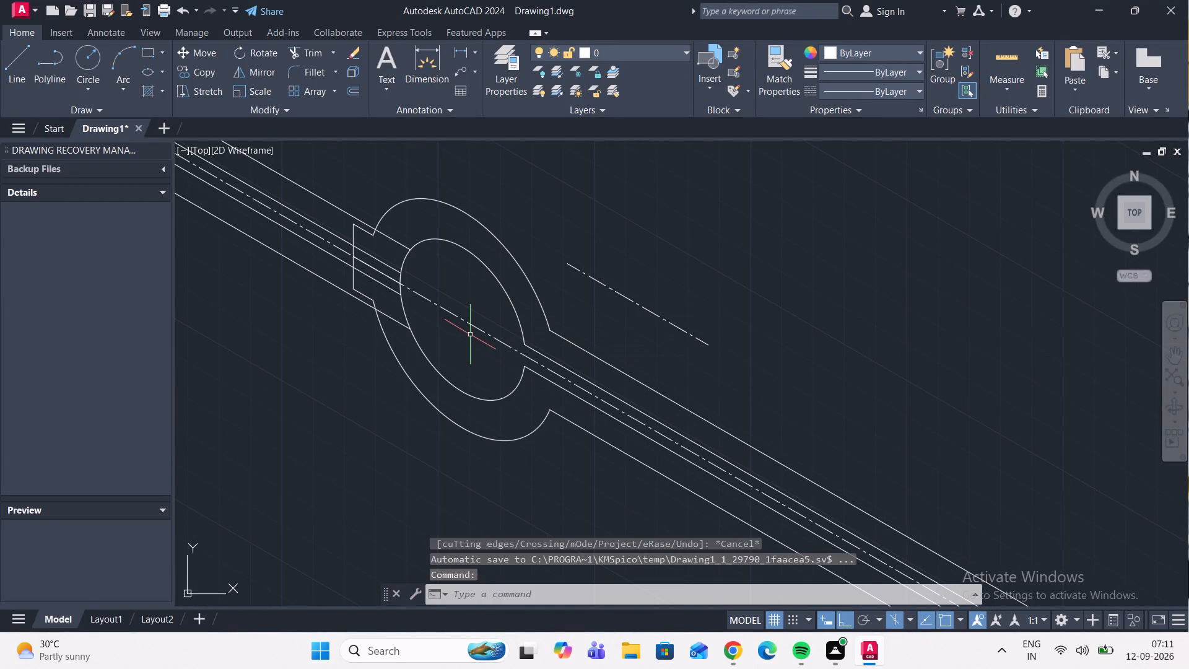
{"action": "middle_click_drag", "start_coordinate": [483, 351], "coordinate": [382, 332]}
{"action": "scroll", "coordinate": [486, 385], "scroll_direction": "up", "scroll_amount": 1}
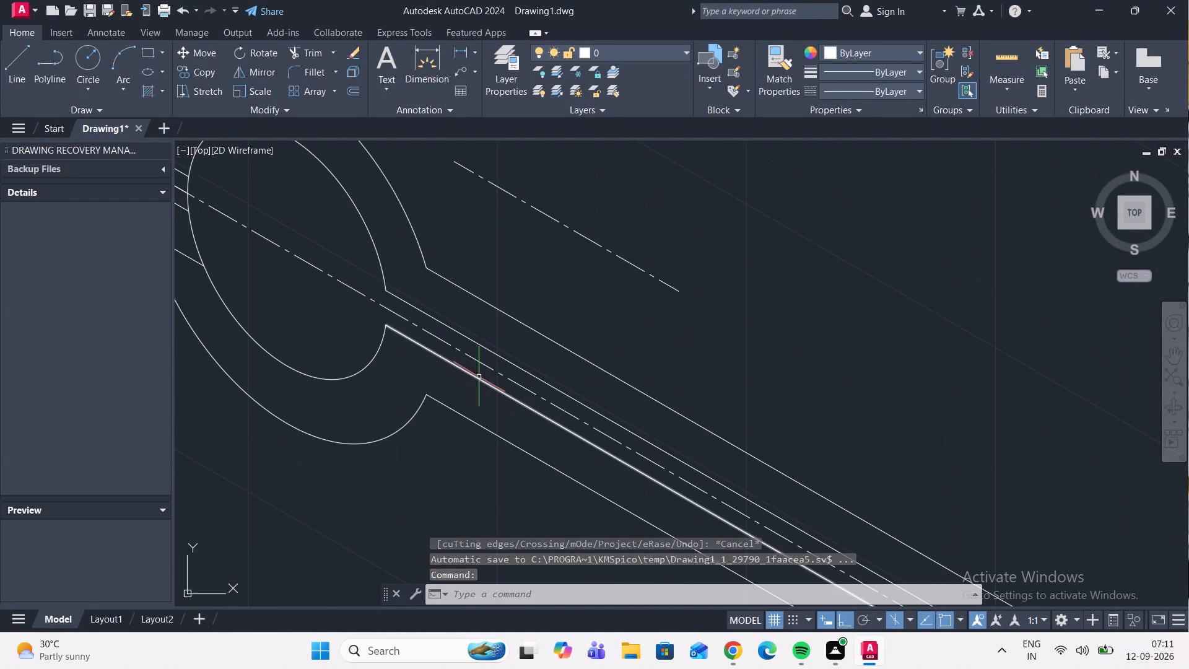
{"action": "left_click", "coordinate": [474, 377]}
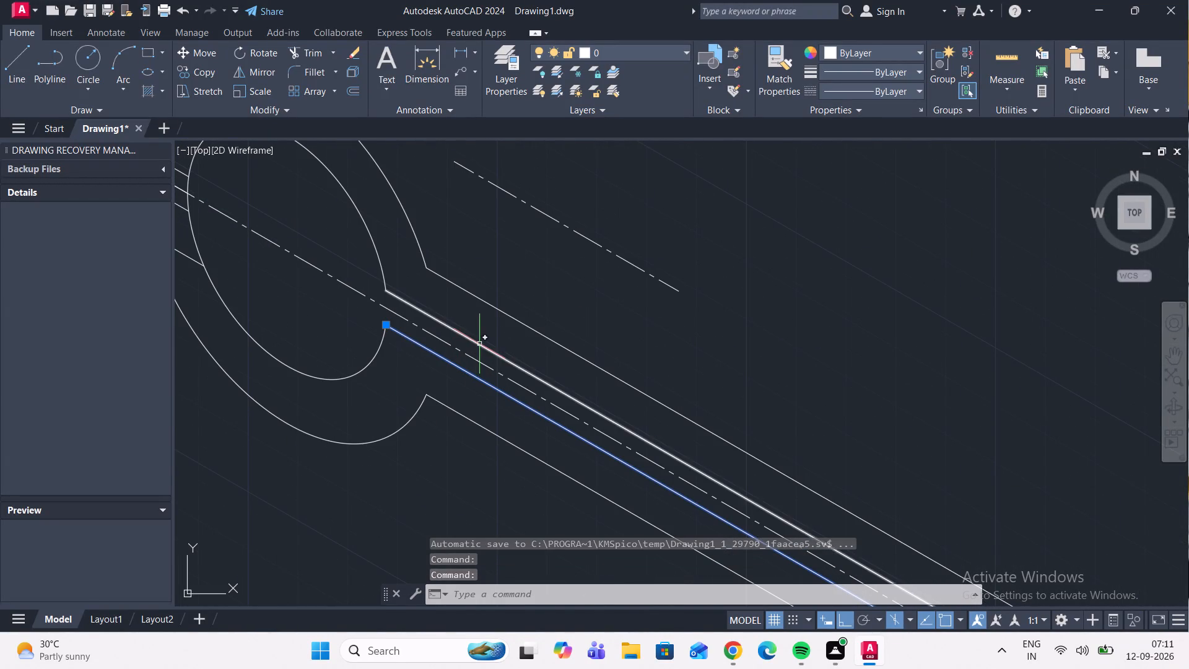
{"action": "left_click", "coordinate": [480, 343]}
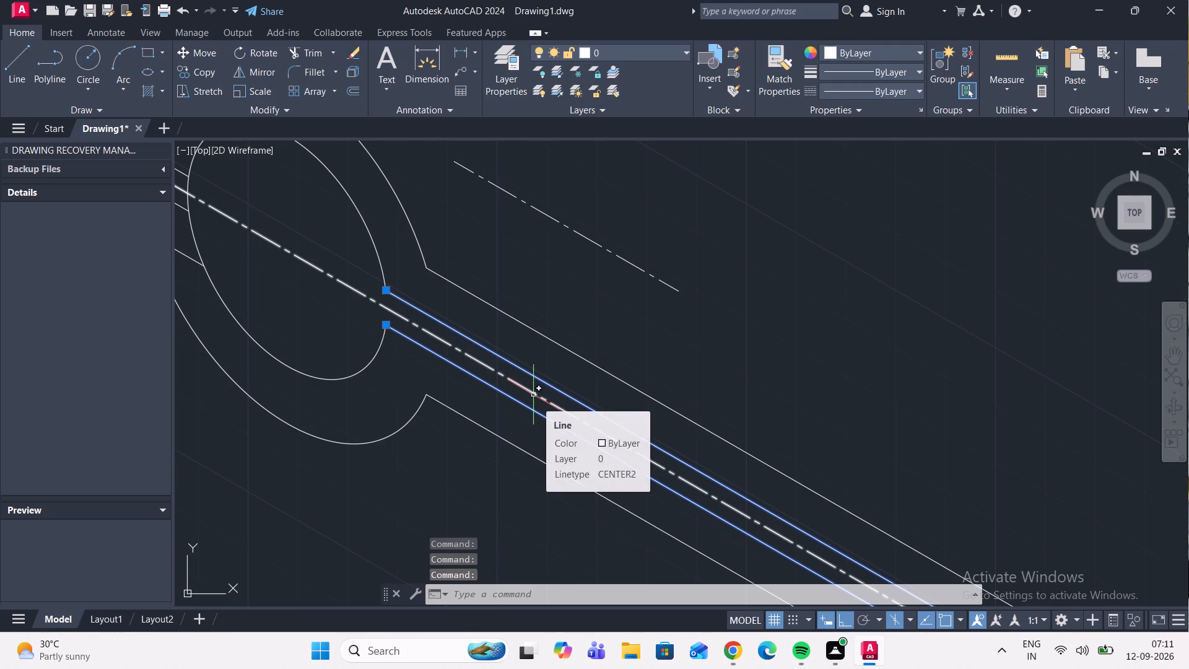
{"action": "key", "text": "Delete"}
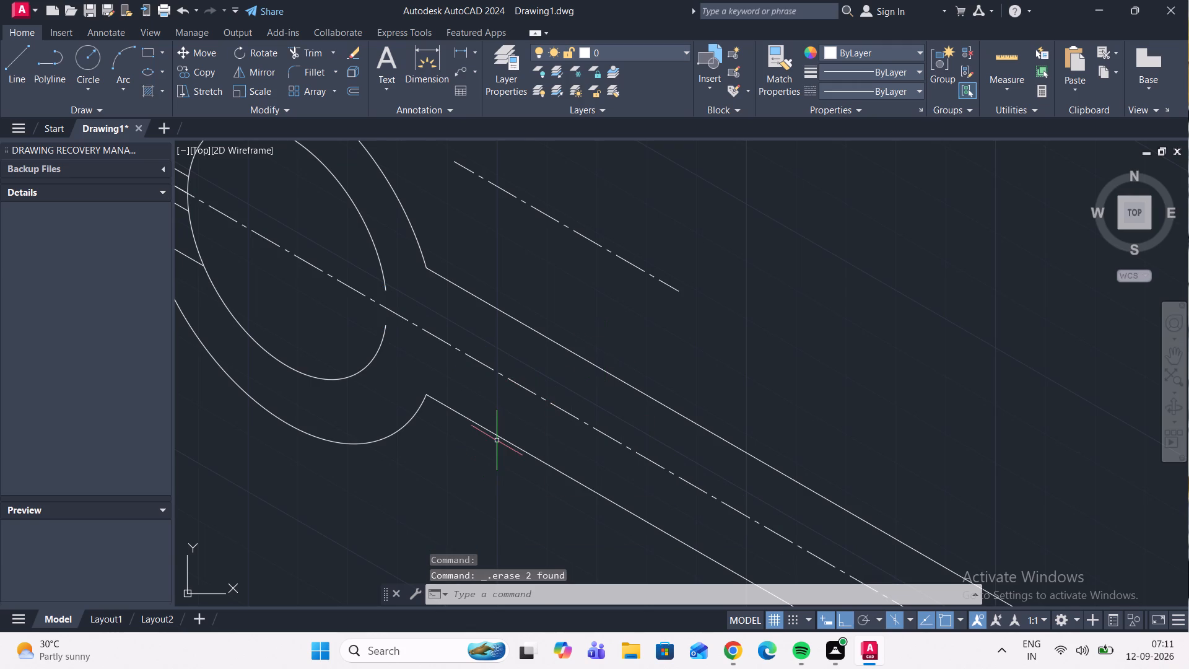
{"action": "left_click", "coordinate": [498, 438]}
{"action": "left_click", "coordinate": [545, 337]}
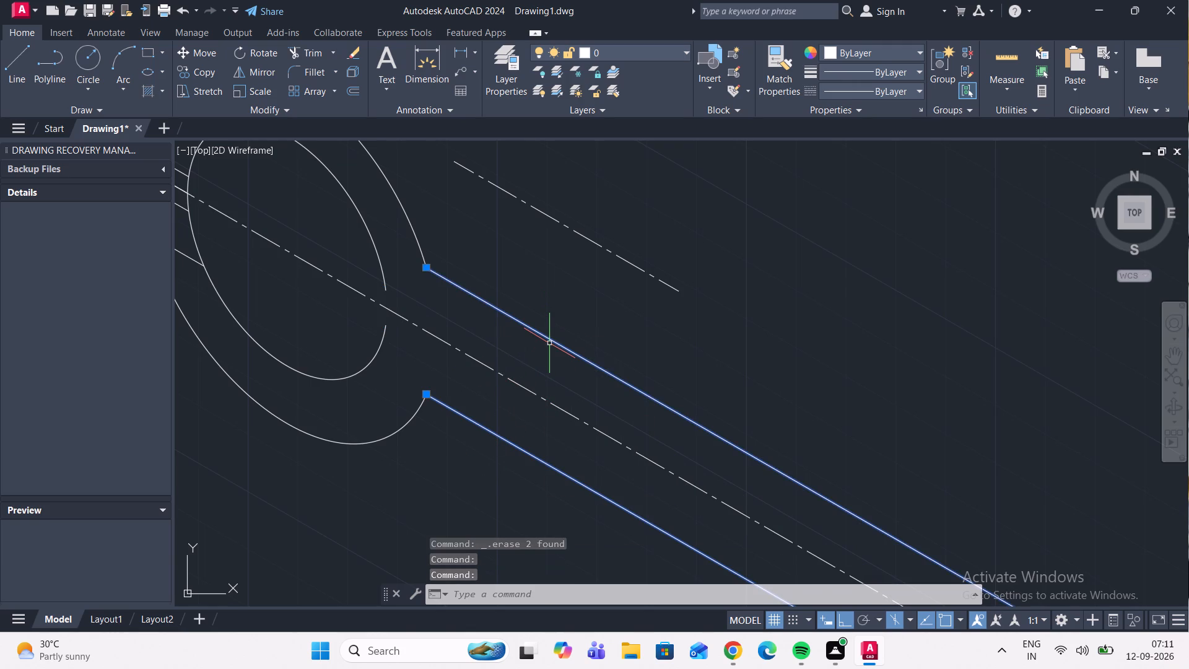
{"action": "key", "text": "Delete"}
Draw a vertical line crossing all the parallel arm lines and the centre line on the tab side, short of the tab.
{"action": "scroll", "coordinate": [528, 339], "scroll_direction": "down", "scroll_amount": 2}
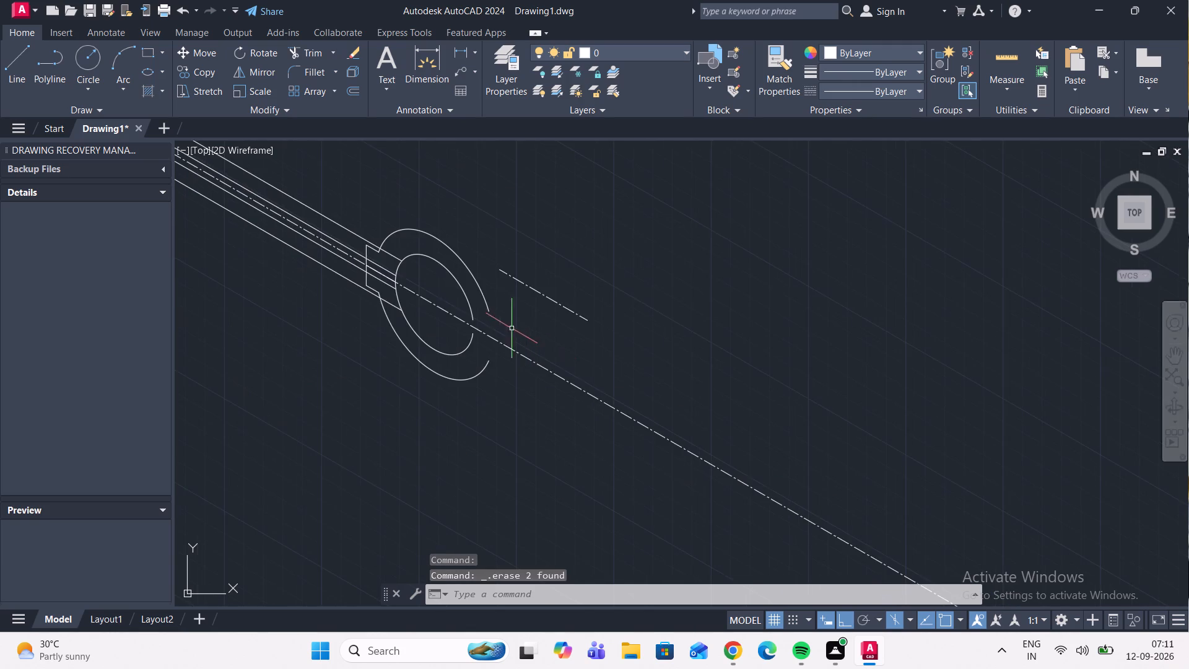
{"action": "scroll", "coordinate": [479, 316], "scroll_direction": "up", "scroll_amount": 1}
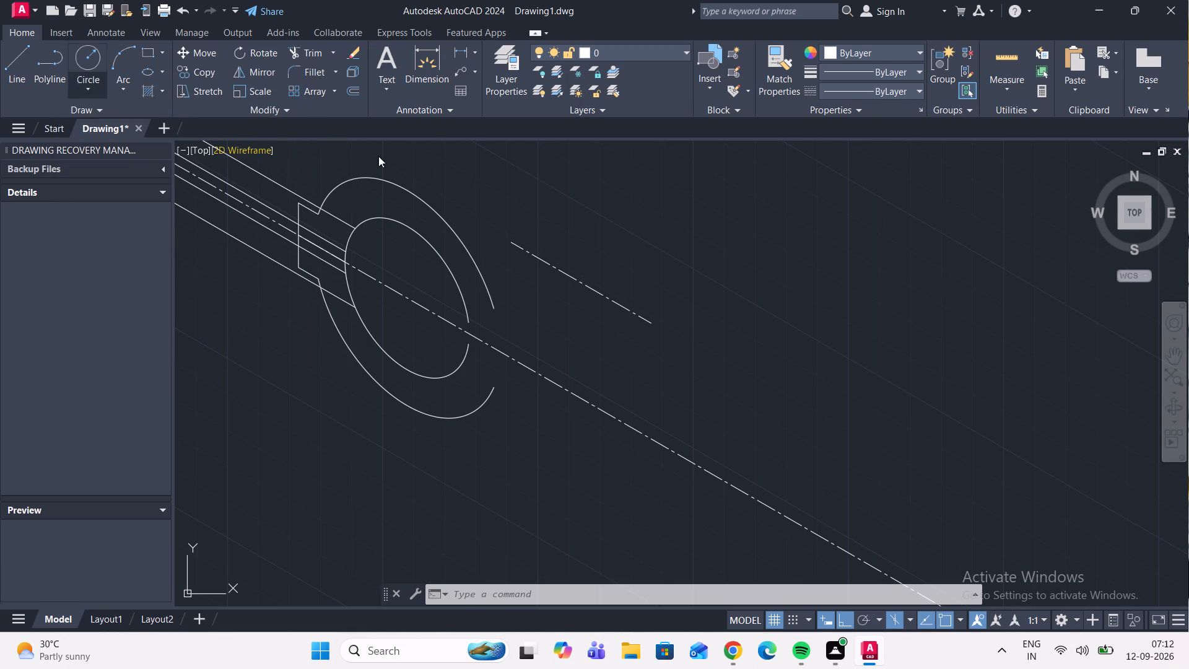
{"action": "scroll", "coordinate": [362, 299], "scroll_direction": "down", "scroll_amount": 2}
{"action": "middle_click_drag", "start_coordinate": [254, 220], "coordinate": [348, 295]}
{"action": "scroll", "coordinate": [347, 290], "scroll_direction": "up", "scroll_amount": 2}
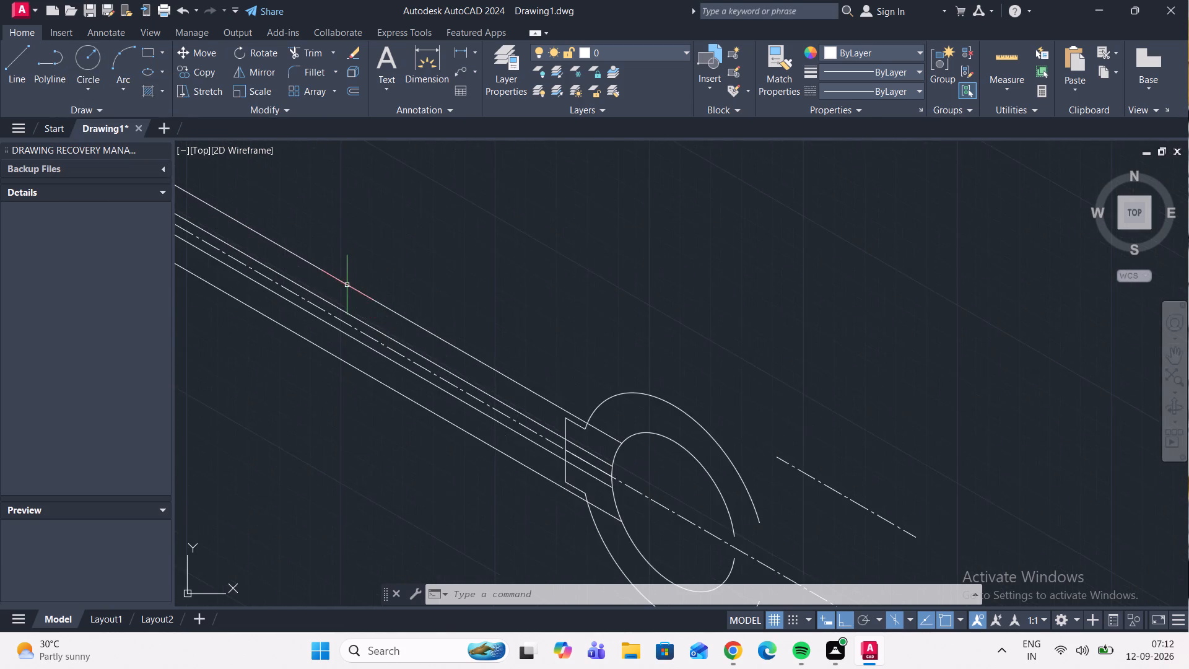
{"action": "scroll", "coordinate": [347, 285], "scroll_direction": "down", "scroll_amount": 4}
{"action": "scroll", "coordinate": [313, 259], "scroll_direction": "up", "scroll_amount": 3}
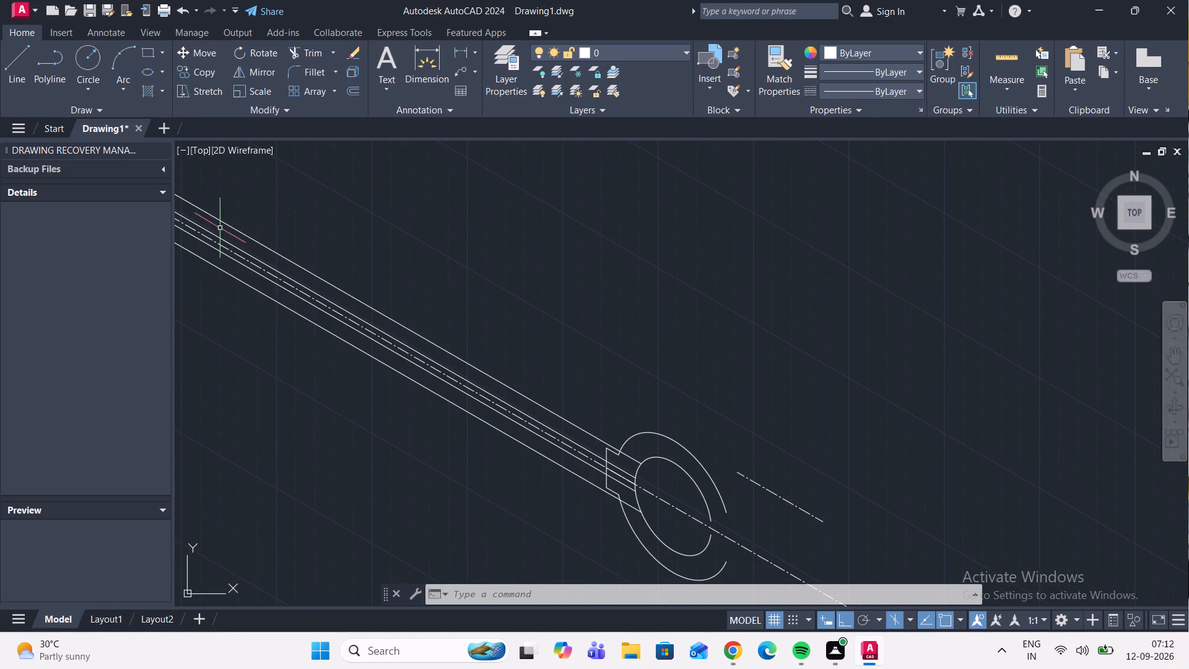
{"action": "left_click", "coordinate": [13, 64]}
{"action": "scroll", "coordinate": [469, 390], "scroll_direction": "up", "scroll_amount": 3}
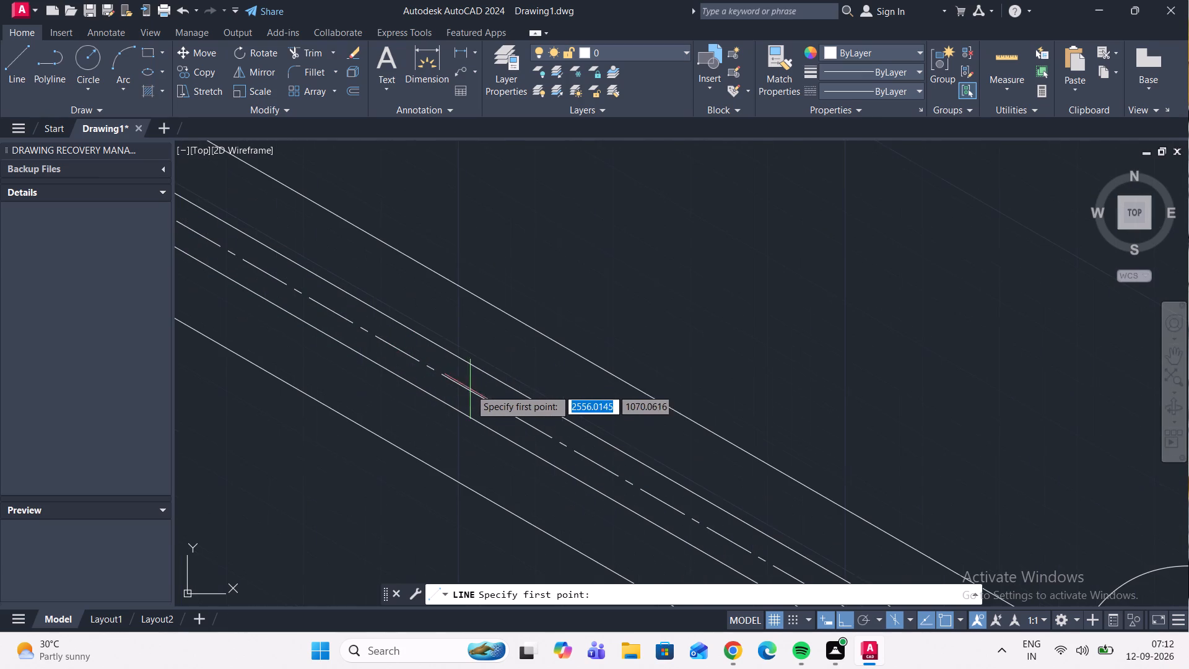
{"action": "scroll", "coordinate": [608, 356], "scroll_direction": "down", "scroll_amount": 4}
{"action": "scroll", "coordinate": [617, 351], "scroll_direction": "up", "scroll_amount": 1}
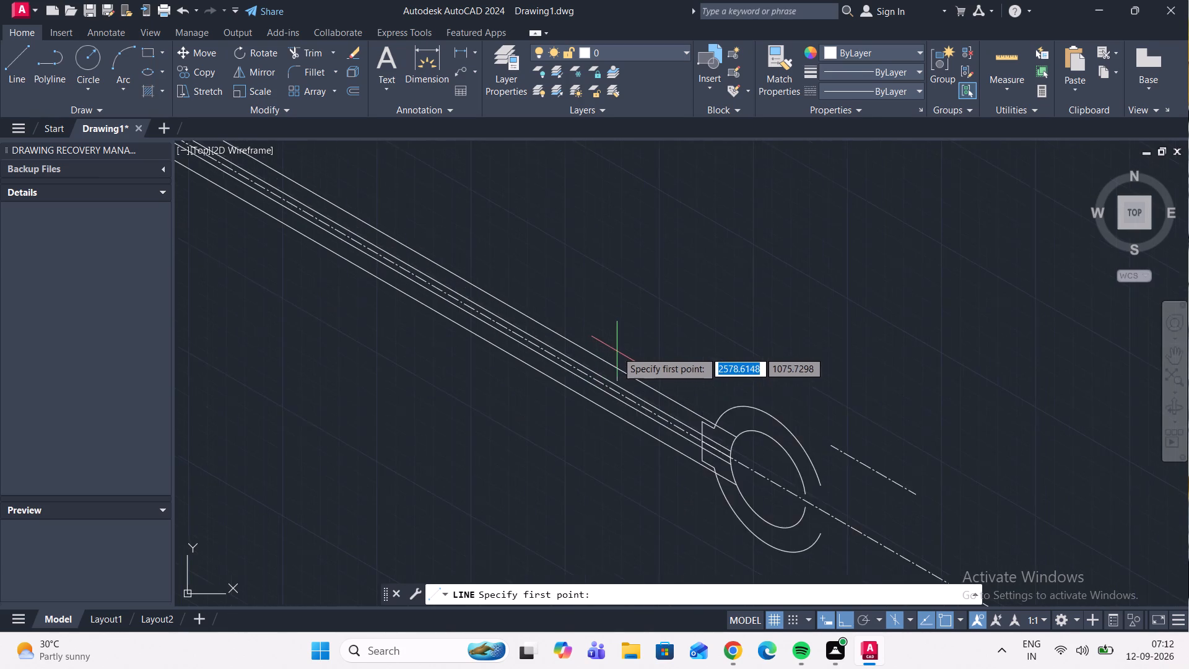
{"action": "scroll", "coordinate": [617, 351], "scroll_direction": "up", "scroll_amount": 1}
{"action": "left_click_drag", "start_coordinate": [616, 351], "coordinate": [575, 427]}
{"action": "left_click", "coordinate": [531, 488]}
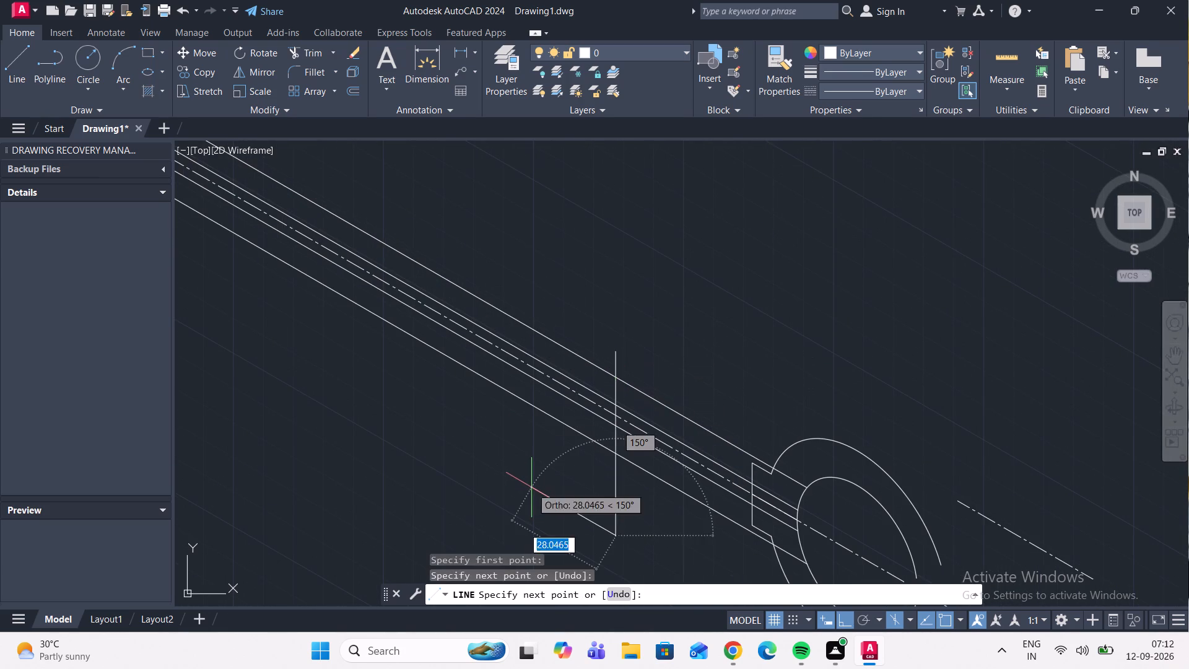
{"action": "key", "text": "Escape"}
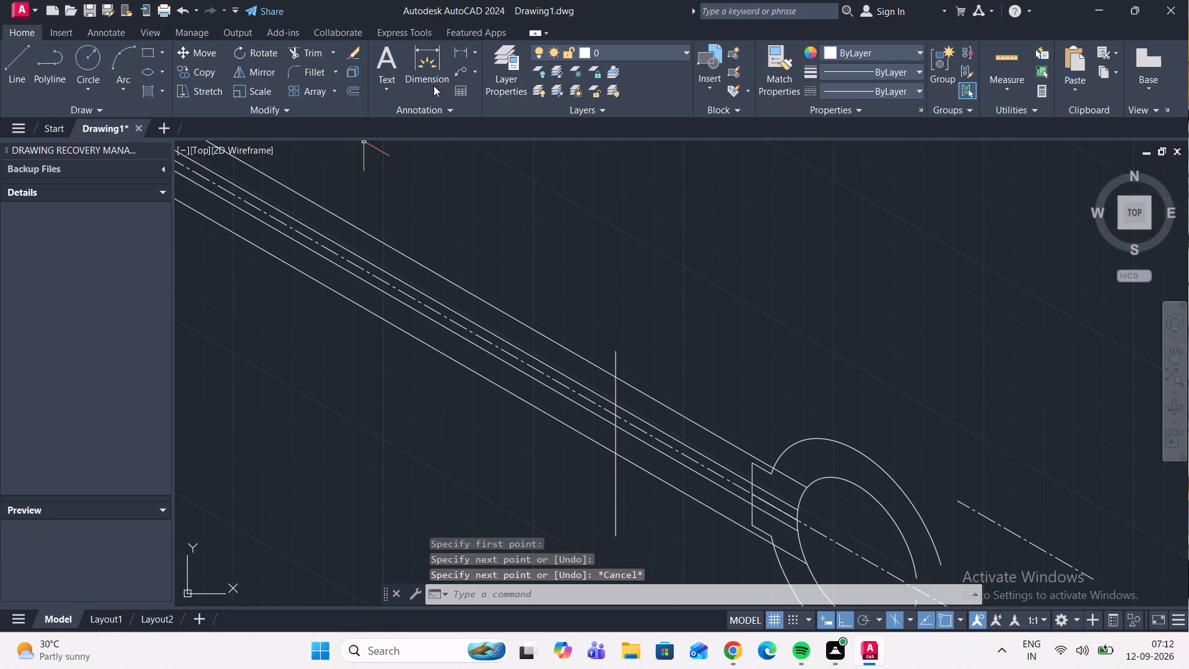
Trim the four parallel arm lines and the centre line beyond the vertical line, on the side away from the isocircles.
{"action": "left_click", "coordinate": [300, 55]}
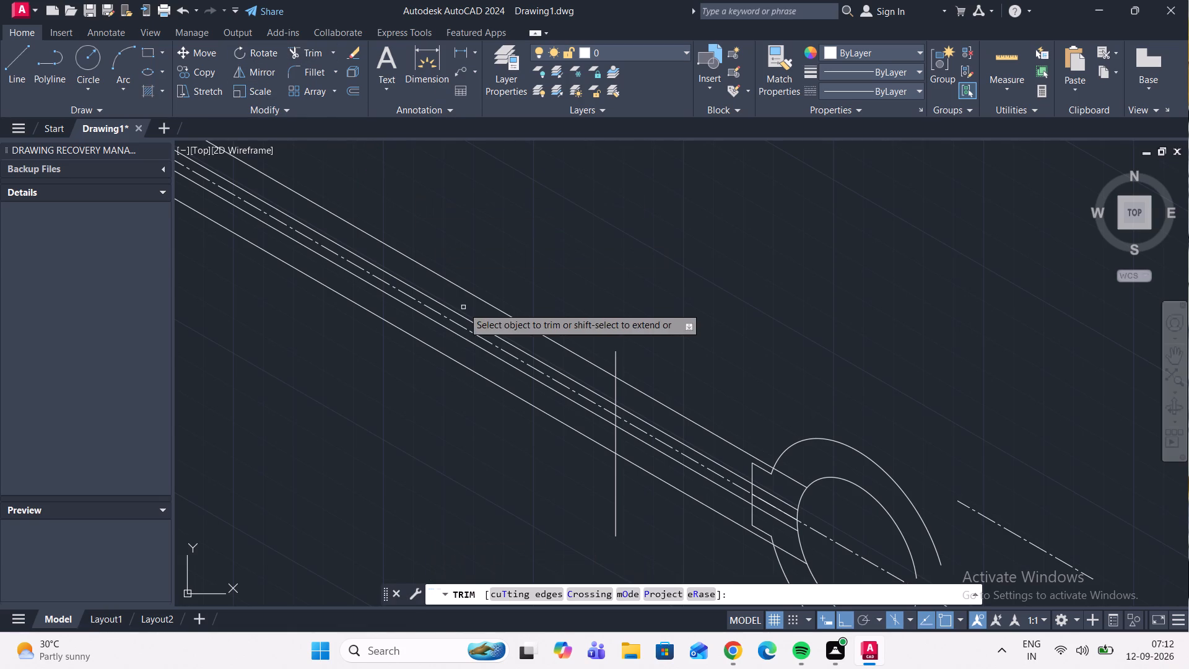
{"action": "left_click", "coordinate": [472, 292]}
{"action": "scroll", "coordinate": [467, 300], "scroll_direction": "down", "scroll_amount": 2}
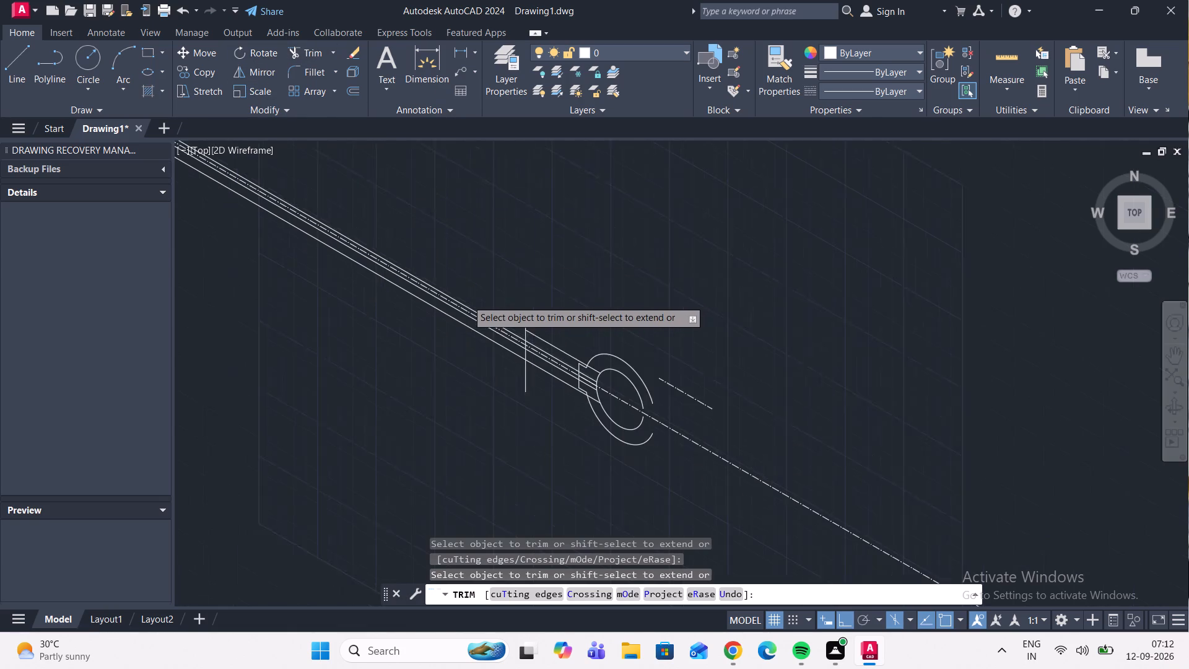
{"action": "scroll", "coordinate": [465, 311], "scroll_direction": "up", "scroll_amount": 2}
{"action": "left_click", "coordinate": [466, 299]}
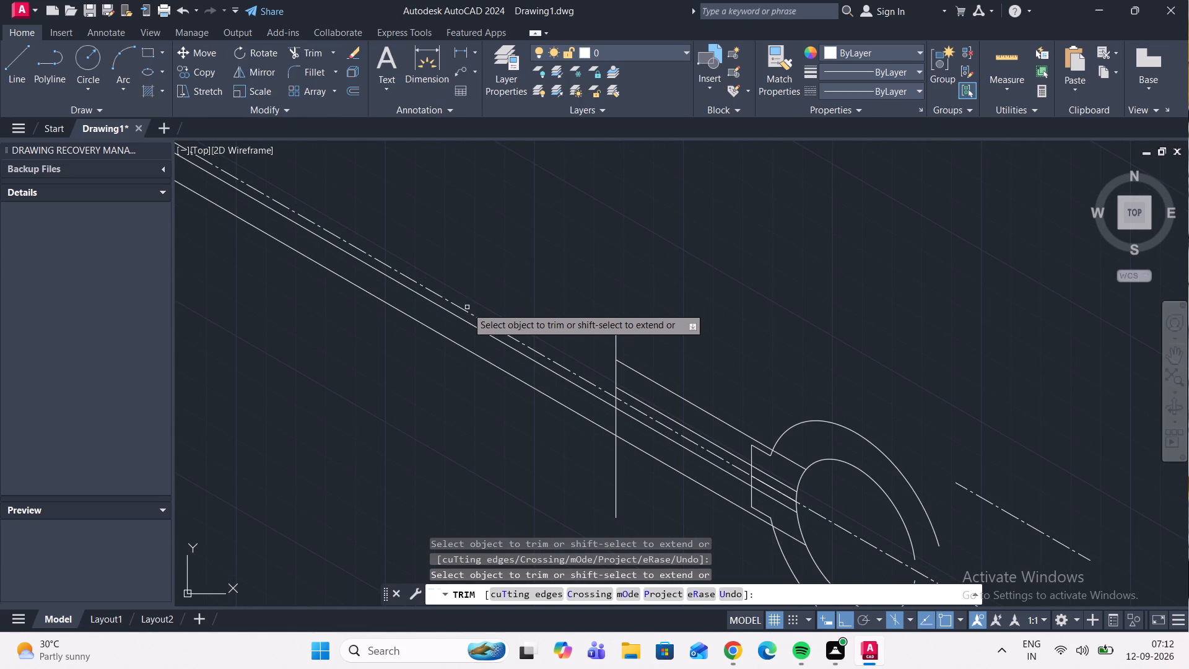
{"action": "left_click", "coordinate": [466, 310]}
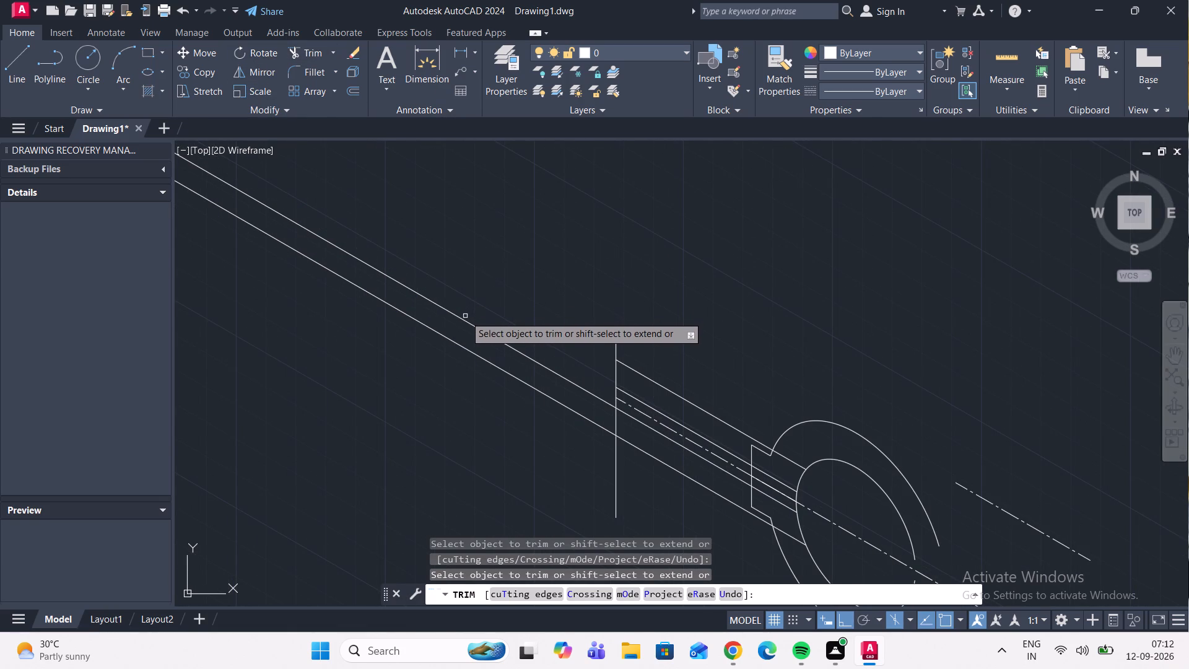
{"action": "left_click", "coordinate": [463, 318]}
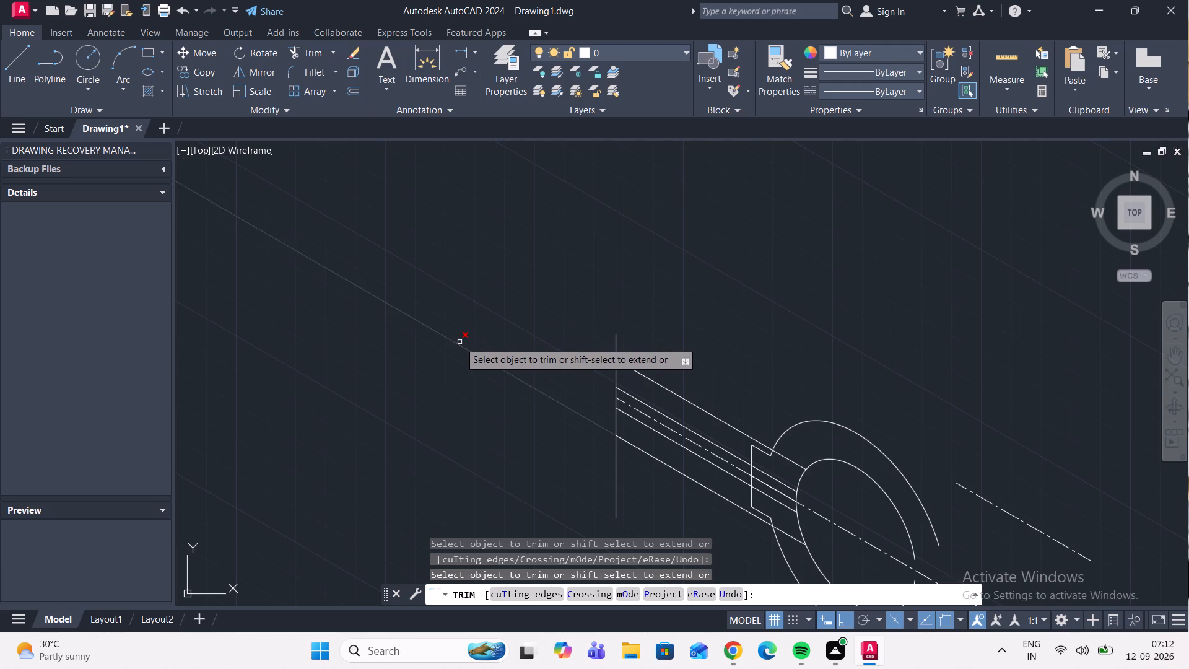
{"action": "left_click", "coordinate": [459, 342]}
Trim away every segment of the vertical line crossing the arm lines.
{"action": "scroll", "coordinate": [440, 321], "scroll_direction": "down", "scroll_amount": 2}
{"action": "scroll", "coordinate": [491, 395], "scroll_direction": "up", "scroll_amount": 3}
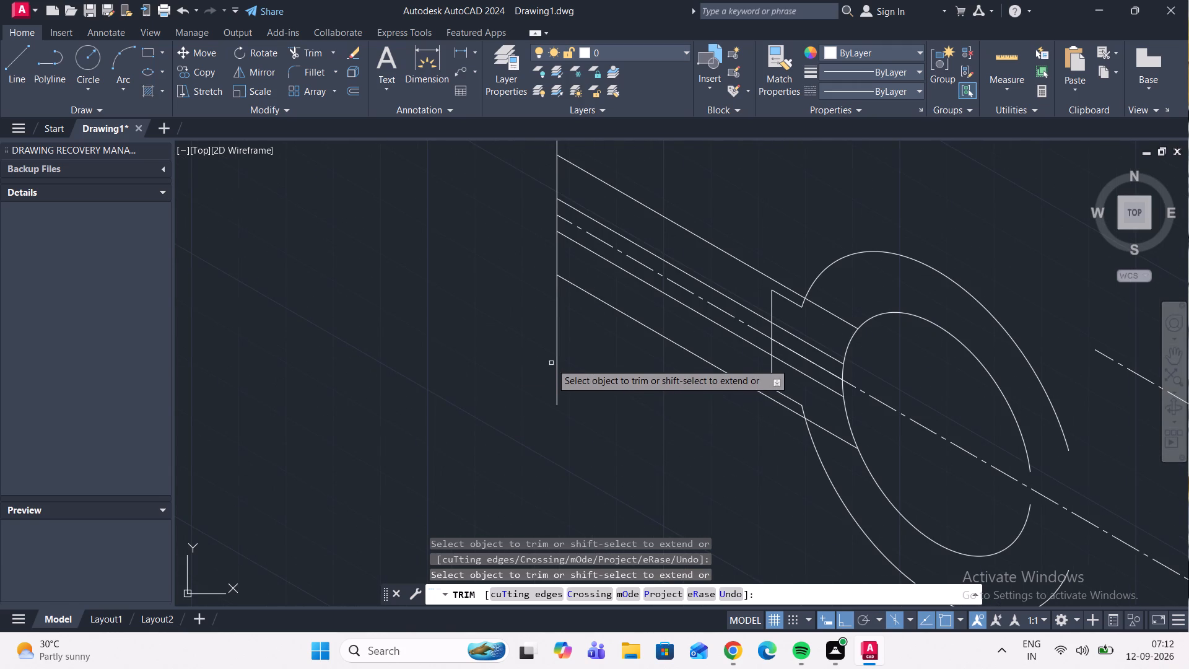
{"action": "left_click", "coordinate": [558, 356]}
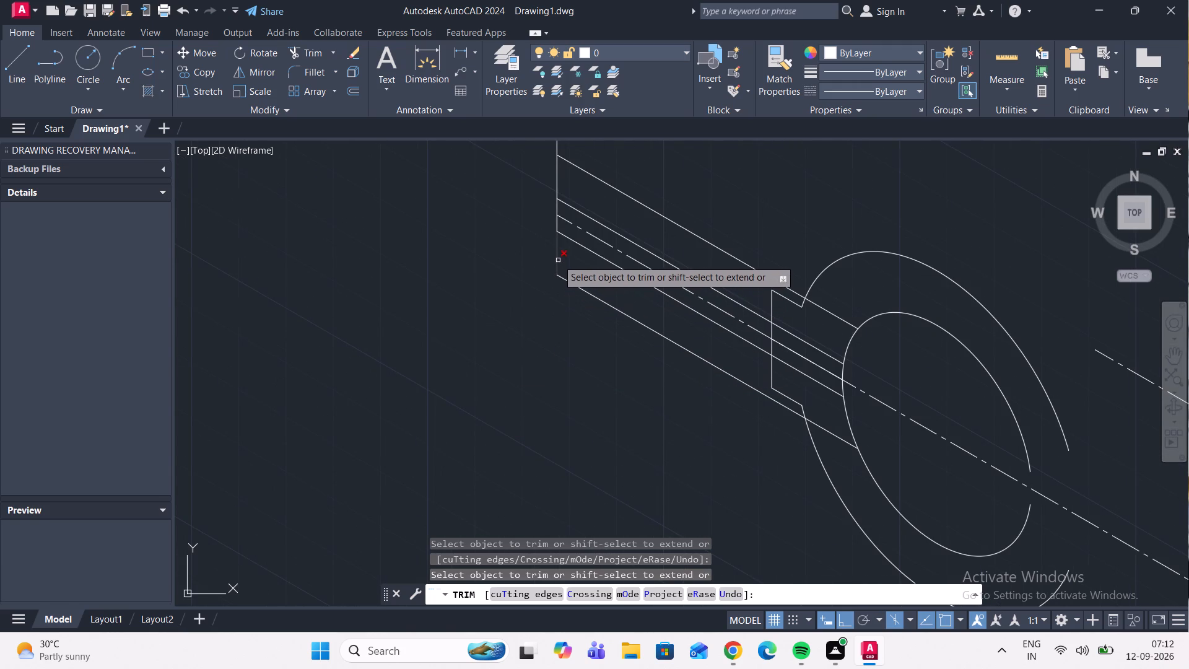
{"action": "left_click", "coordinate": [556, 259]}
{"action": "scroll", "coordinate": [555, 203], "scroll_direction": "up", "scroll_amount": 1}
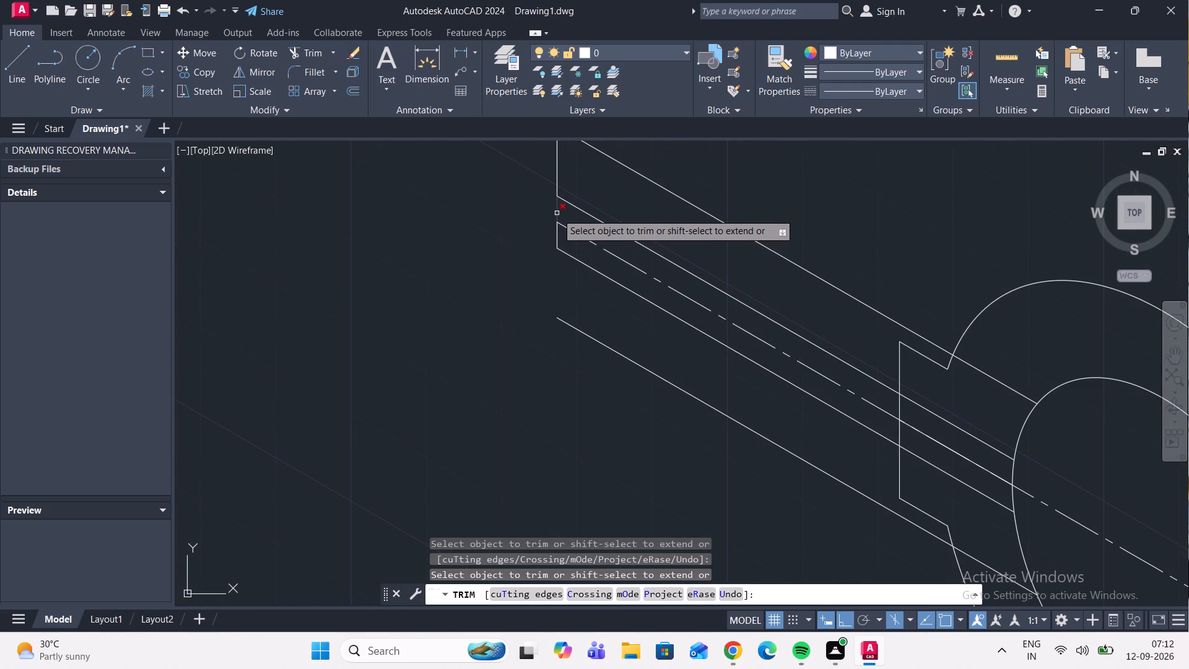
{"action": "left_click", "coordinate": [557, 213]}
{"action": "left_click", "coordinate": [557, 233]}
{"action": "middle_click_drag", "start_coordinate": [552, 217], "coordinate": [531, 291]}
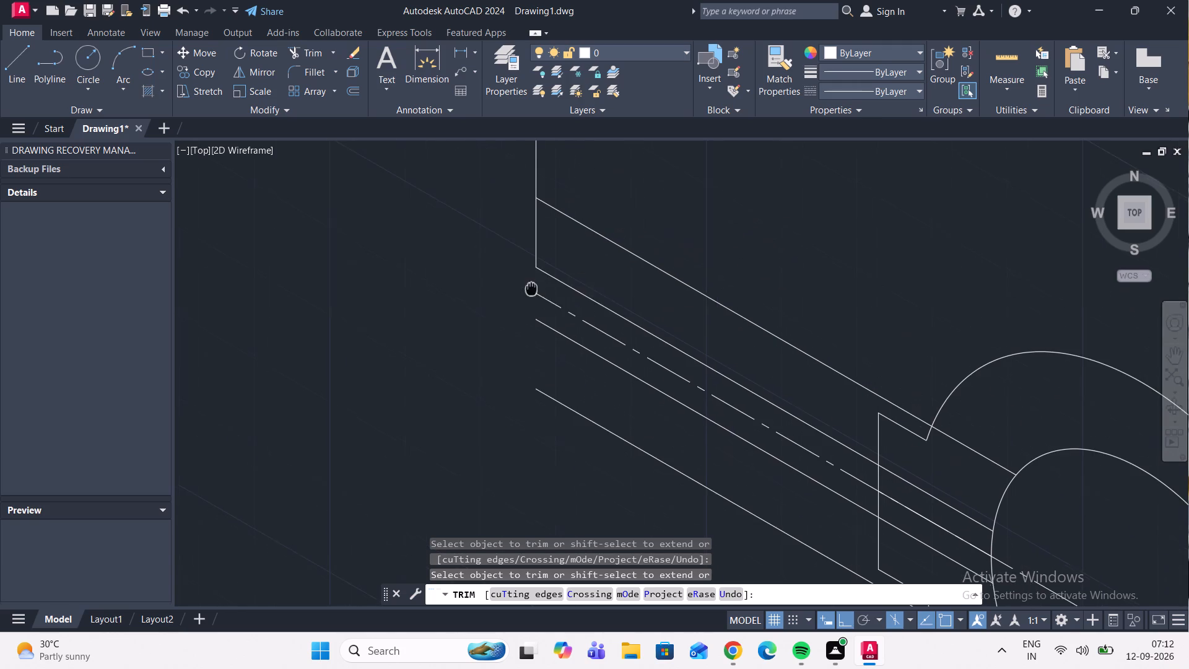
{"action": "middle_click_drag", "start_coordinate": [531, 291], "coordinate": [529, 291]}
{"action": "left_click", "coordinate": [534, 249]}
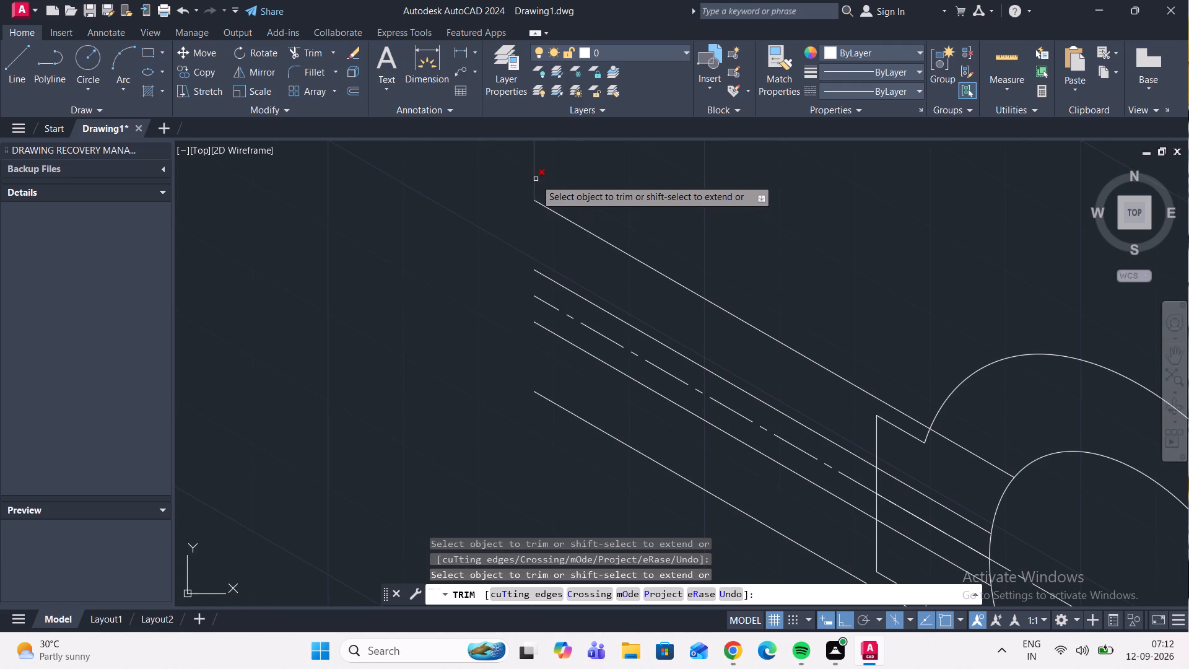
{"action": "left_click", "coordinate": [535, 178]}
Trim away the upper outer arm line, including its portion between the radius 30 and radius 20 isocircles.
{"action": "scroll", "coordinate": [529, 189], "scroll_direction": "down", "scroll_amount": 2}
{"action": "scroll", "coordinate": [579, 243], "scroll_direction": "up", "scroll_amount": 1}
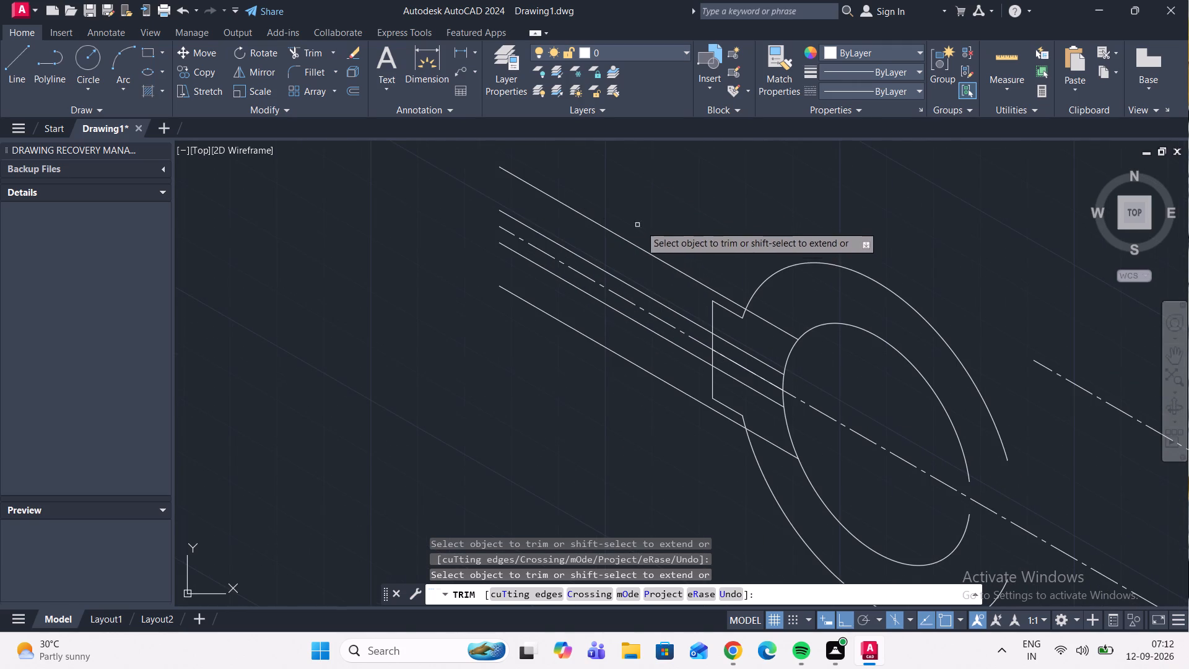
{"action": "left_click", "coordinate": [642, 250]}
{"action": "scroll", "coordinate": [773, 325], "scroll_direction": "up", "scroll_amount": 2}
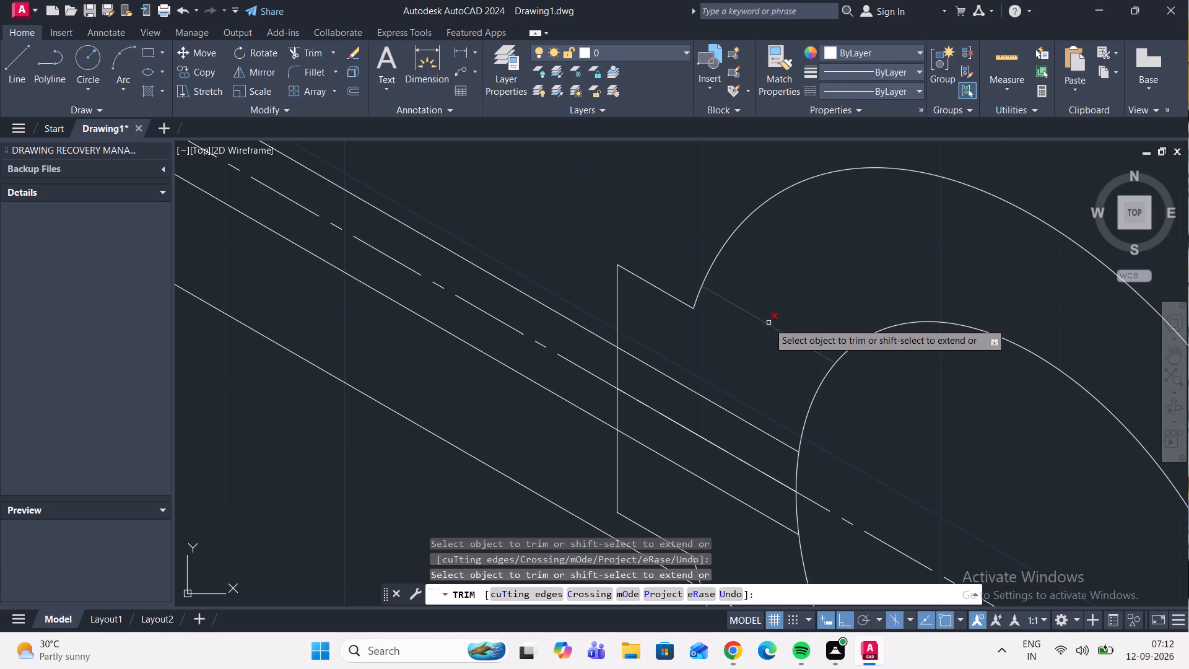
{"action": "left_click", "coordinate": [769, 323]}
Trim away both inner arm lines and the solid line overlapping the centre line between the tab edge and the radius 20 isocircle.
{"action": "scroll", "coordinate": [755, 325], "scroll_direction": "down", "scroll_amount": 2}
{"action": "scroll", "coordinate": [690, 321], "scroll_direction": "up", "scroll_amount": 2}
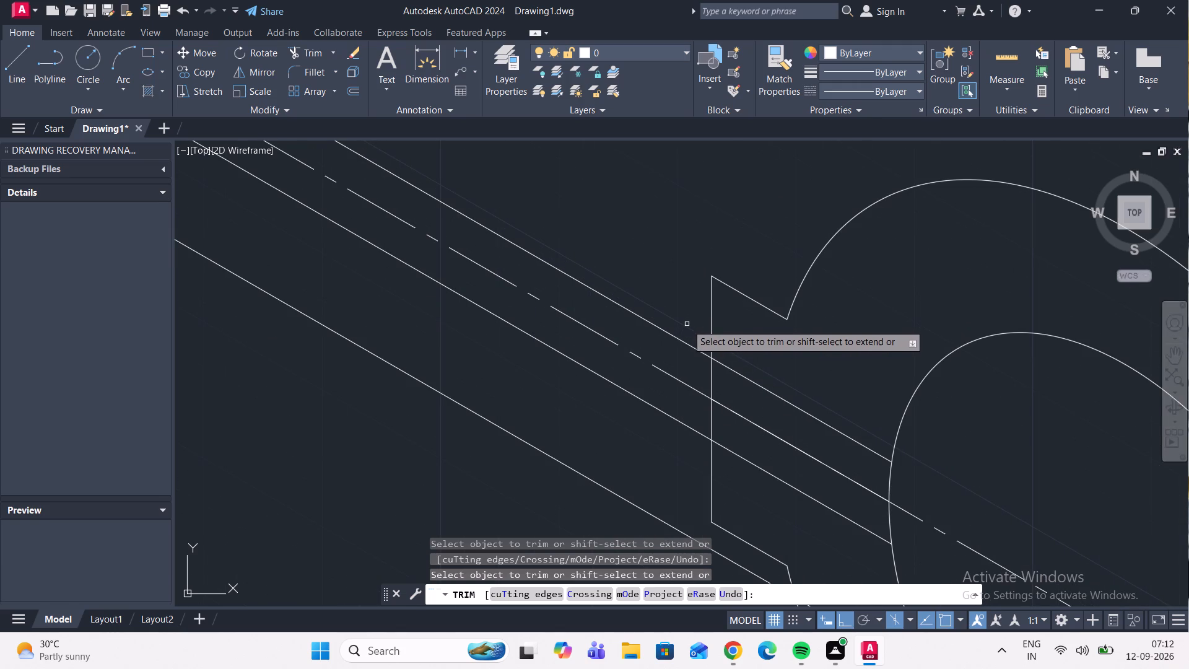
{"action": "left_click", "coordinate": [845, 434]}
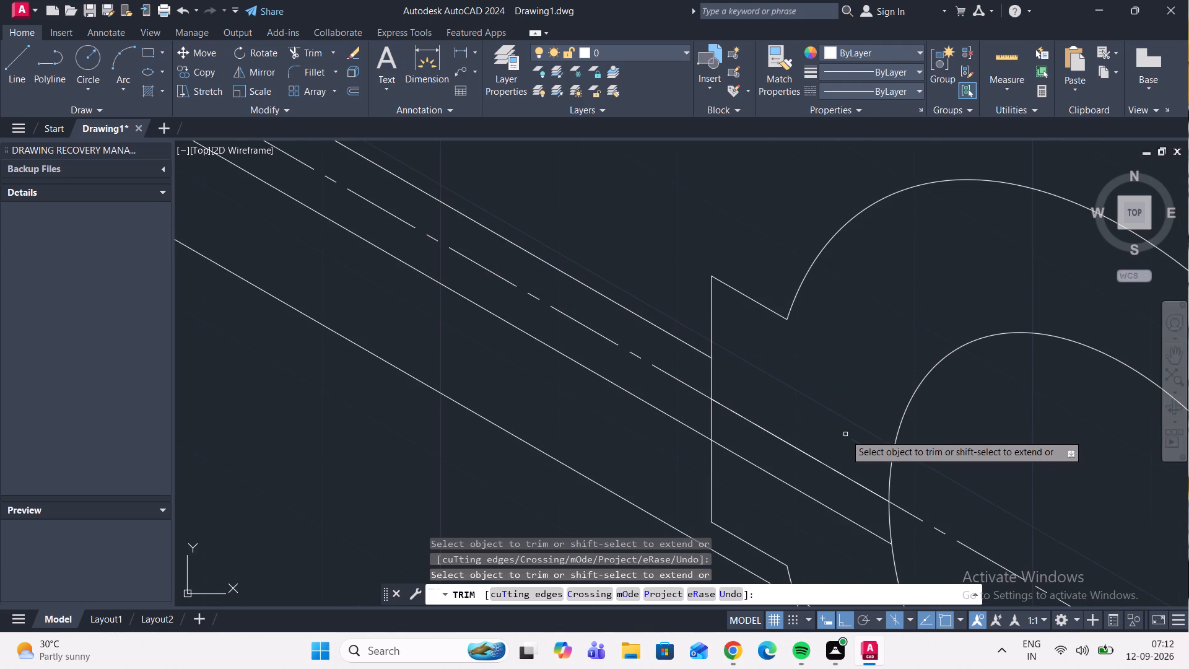
{"action": "left_click", "coordinate": [808, 494]}
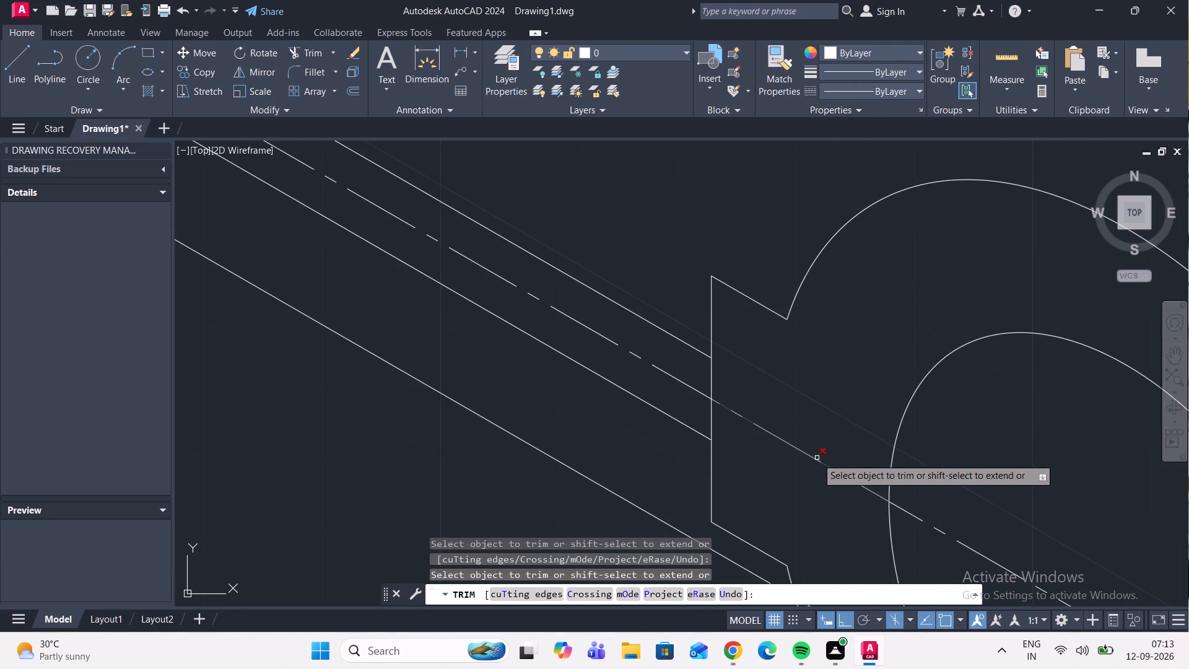
{"action": "left_click", "coordinate": [818, 458]}
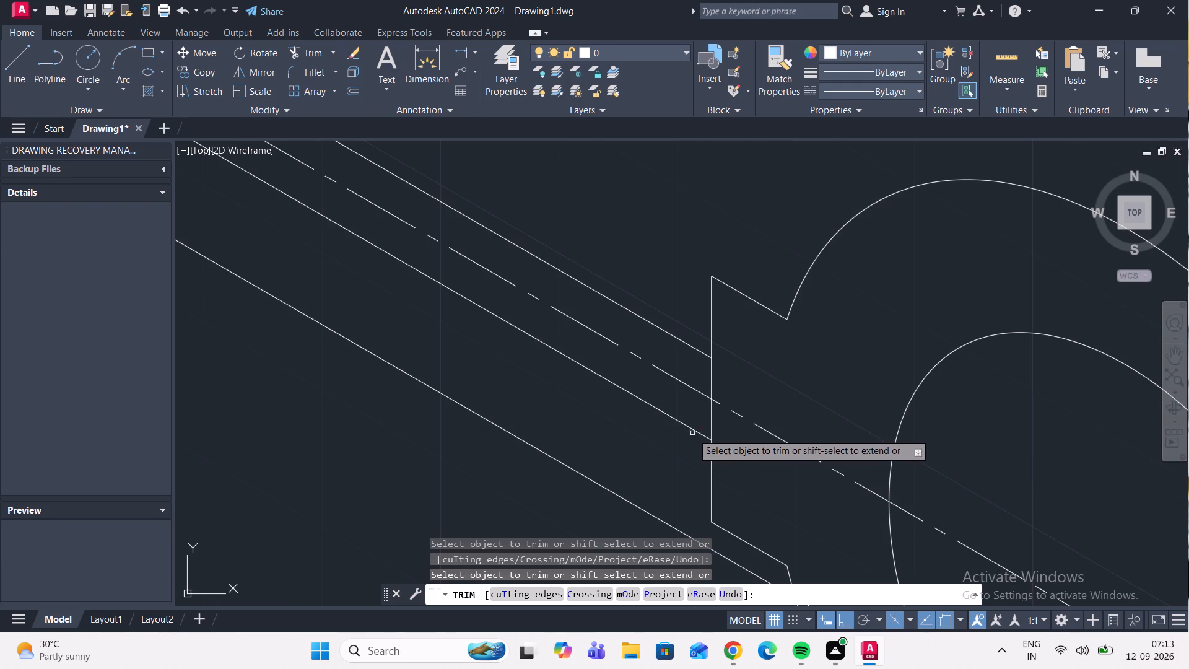
{"action": "left_click", "coordinate": [689, 426]}
{"action": "left_click", "coordinate": [680, 338]}
Trim away the lower outer arm line, including its portion between the radius 30 and radius 20 isocircles.
{"action": "scroll", "coordinate": [679, 337], "scroll_direction": "down", "scroll_amount": 3}
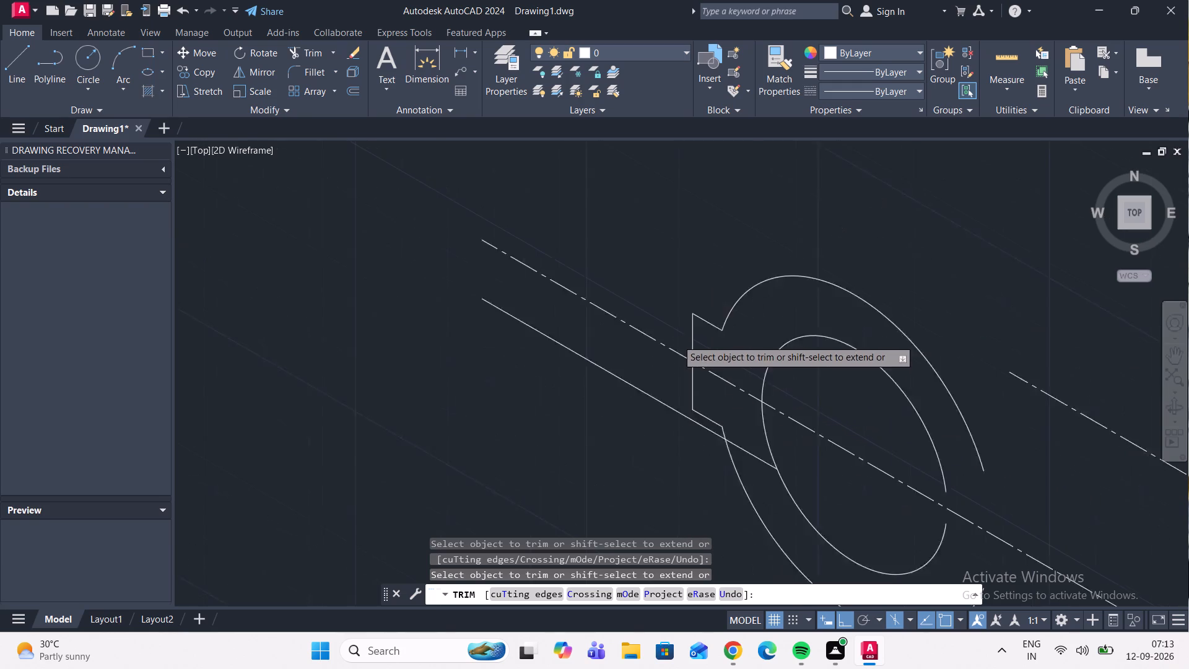
{"action": "scroll", "coordinate": [649, 354], "scroll_direction": "up", "scroll_amount": 1}
{"action": "left_click", "coordinate": [669, 386]}
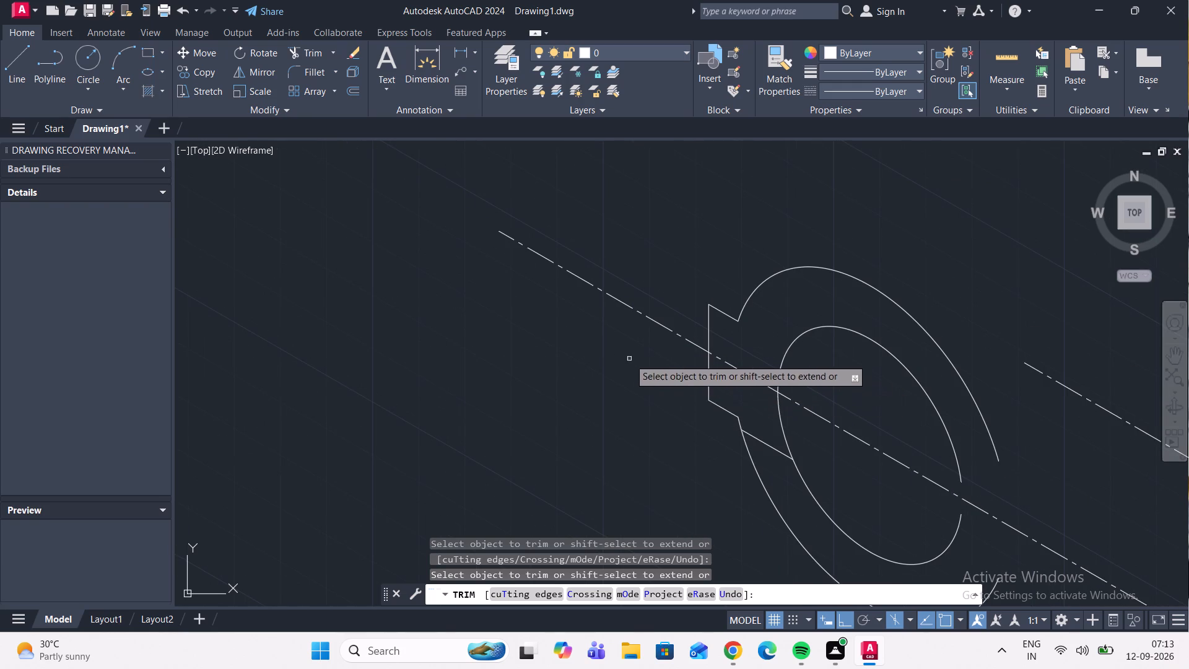
{"action": "middle_click_drag", "start_coordinate": [628, 359], "coordinate": [482, 342]}
{"action": "scroll", "coordinate": [576, 422], "scroll_direction": "up", "scroll_amount": 2}
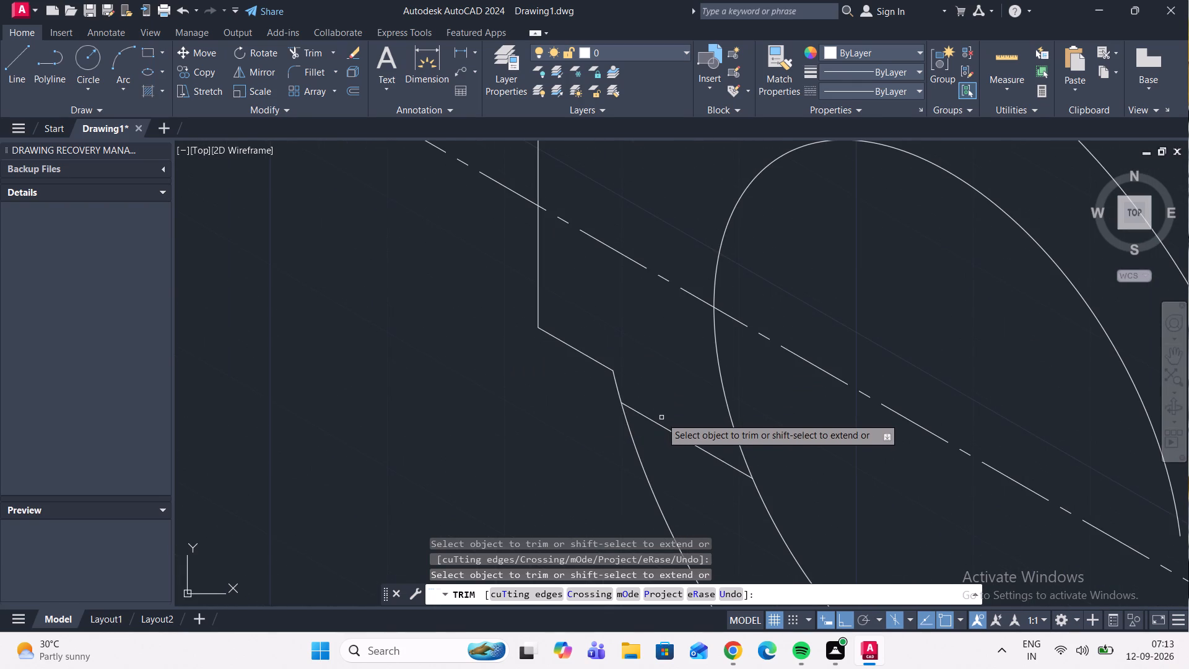
{"action": "left_click", "coordinate": [658, 424]}
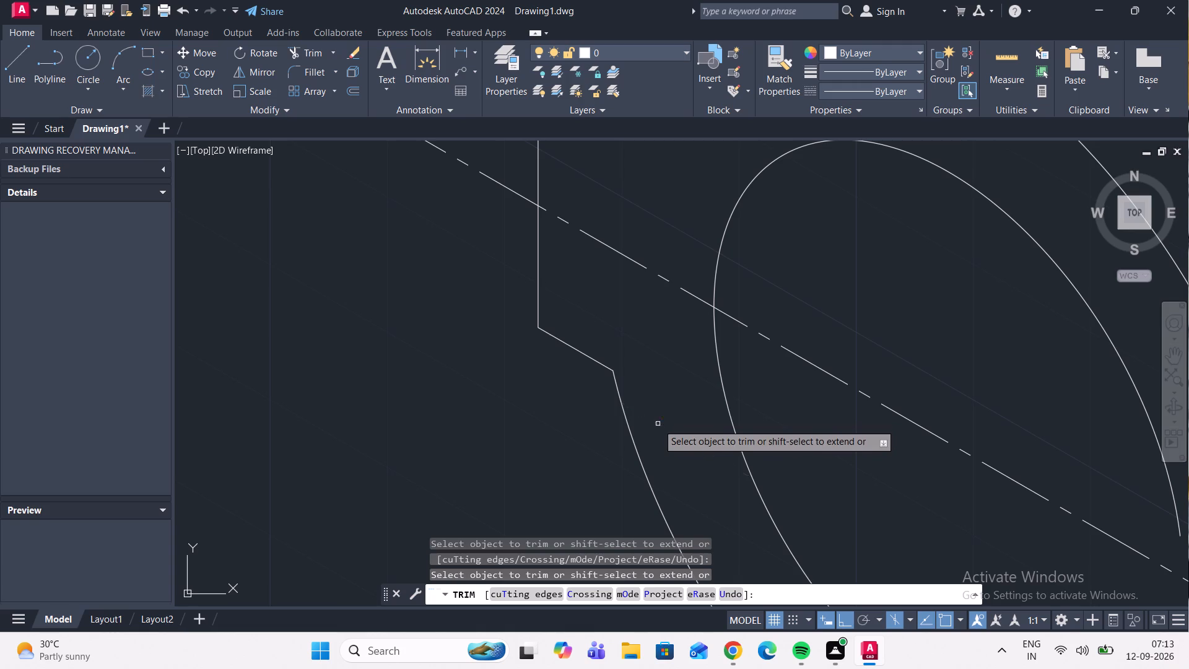
Trim away the detached centre-line piece beyond the open side of the isocircles and finish the Trim command.
{"action": "scroll", "coordinate": [462, 372], "scroll_direction": "down", "scroll_amount": 3}
{"action": "scroll", "coordinate": [690, 409], "scroll_direction": "up", "scroll_amount": 1}
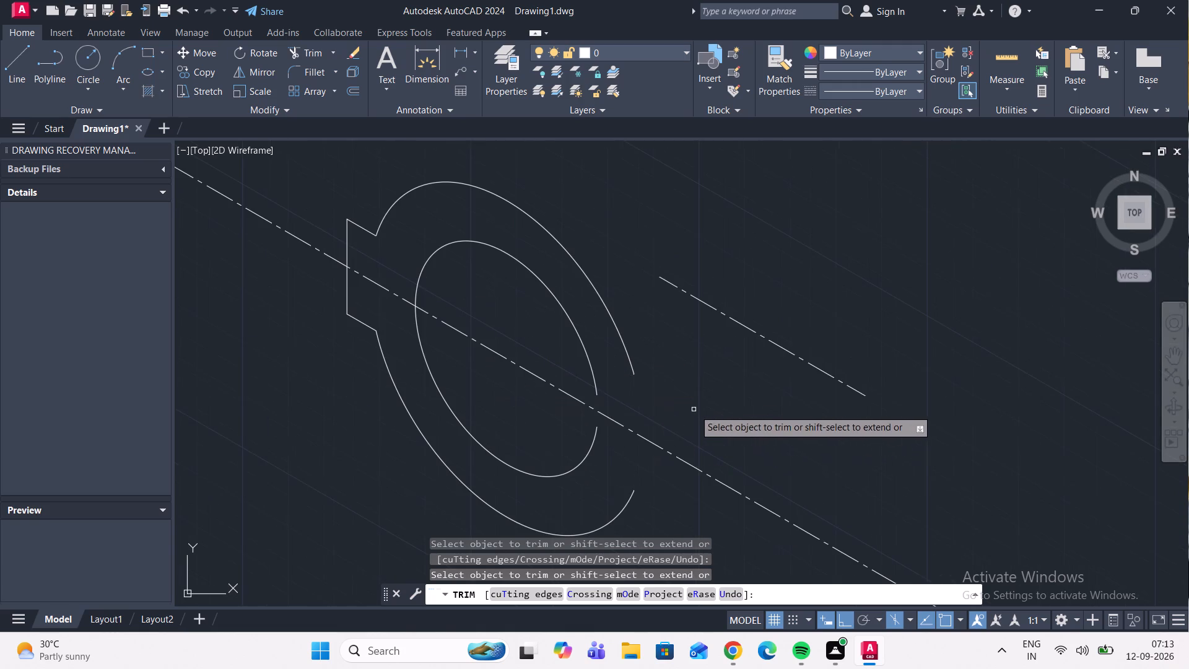
{"action": "left_click", "coordinate": [804, 361]}
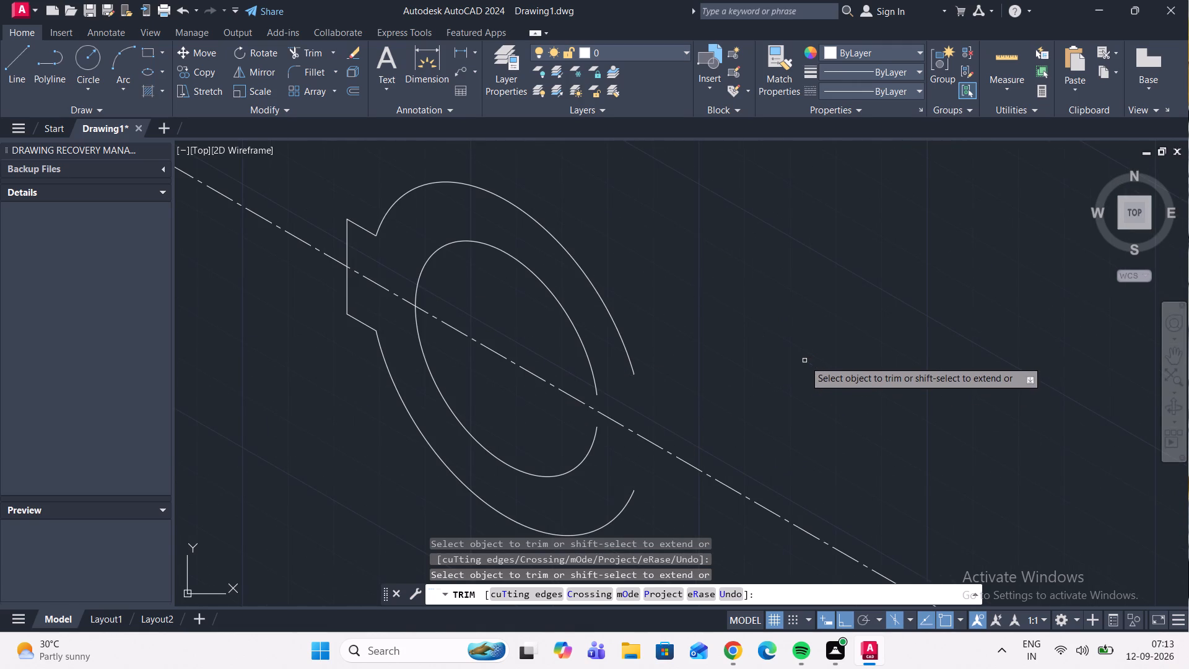
{"action": "key", "text": "Escape"}
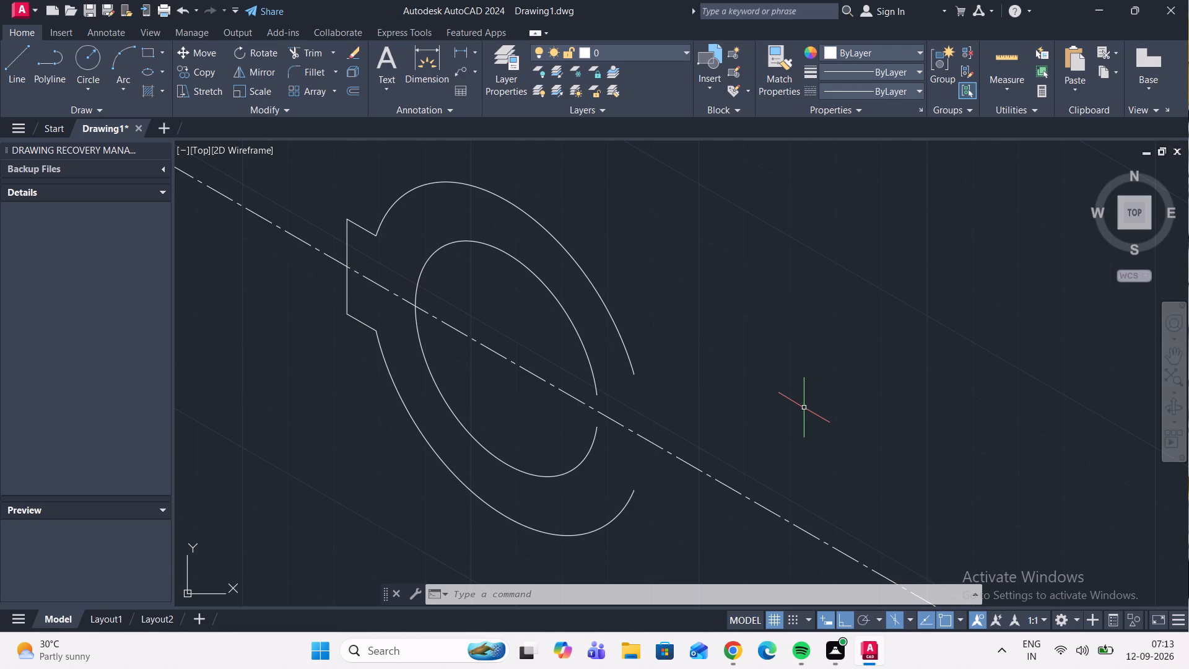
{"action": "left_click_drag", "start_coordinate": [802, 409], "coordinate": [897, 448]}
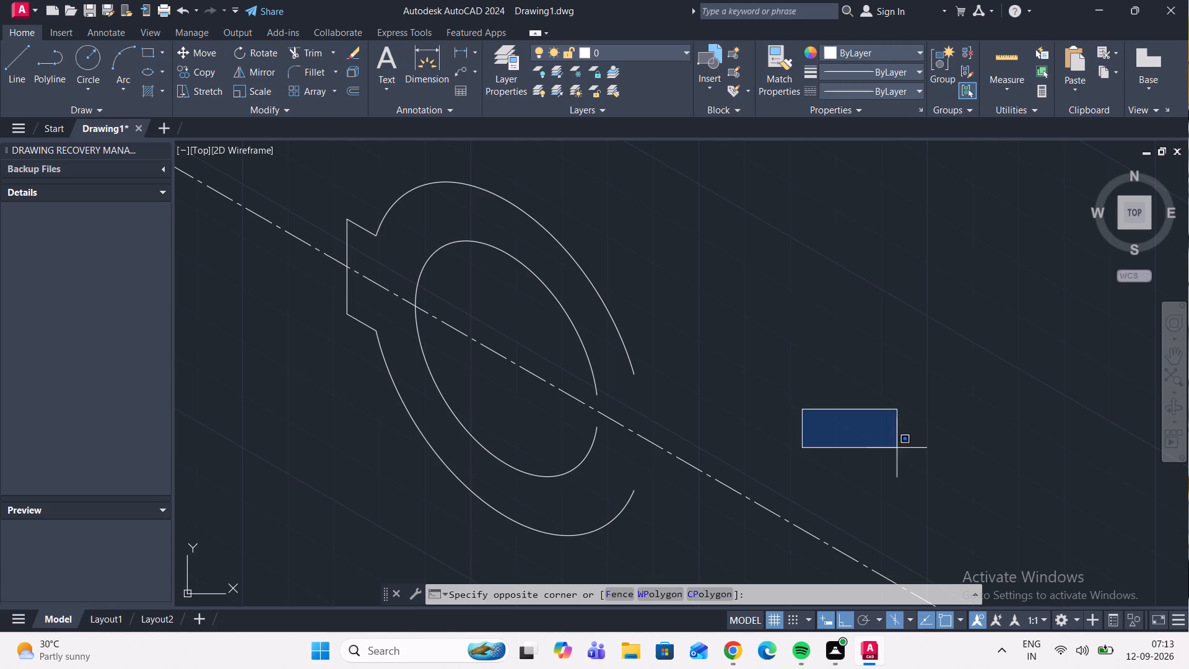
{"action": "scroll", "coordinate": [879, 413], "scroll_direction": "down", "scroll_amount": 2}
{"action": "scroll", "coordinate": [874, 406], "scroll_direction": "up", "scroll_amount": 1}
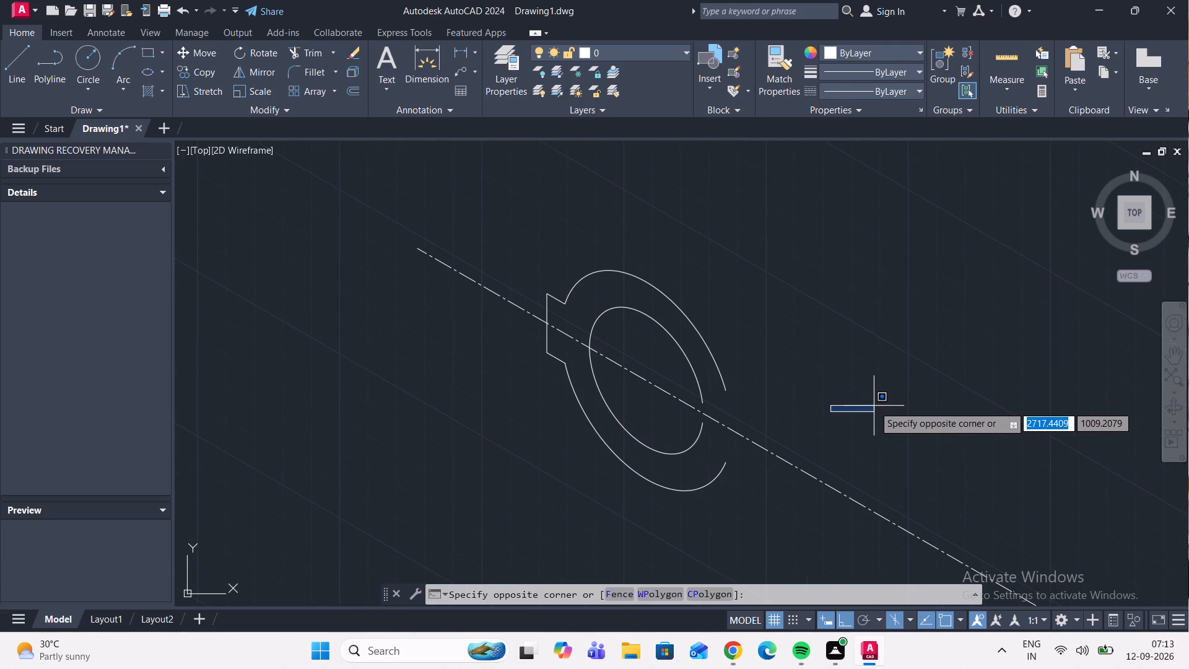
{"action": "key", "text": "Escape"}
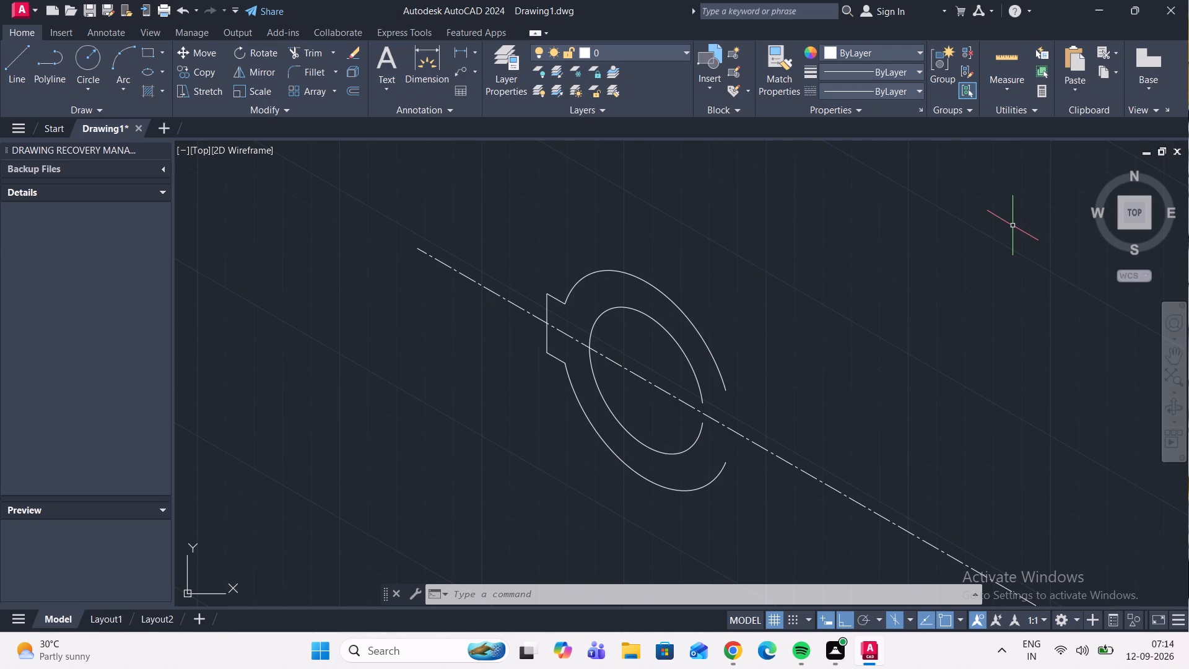
Erase the inner radius 20 isocircle.
{"action": "scroll", "coordinate": [576, 421], "scroll_direction": "up", "scroll_amount": 1}
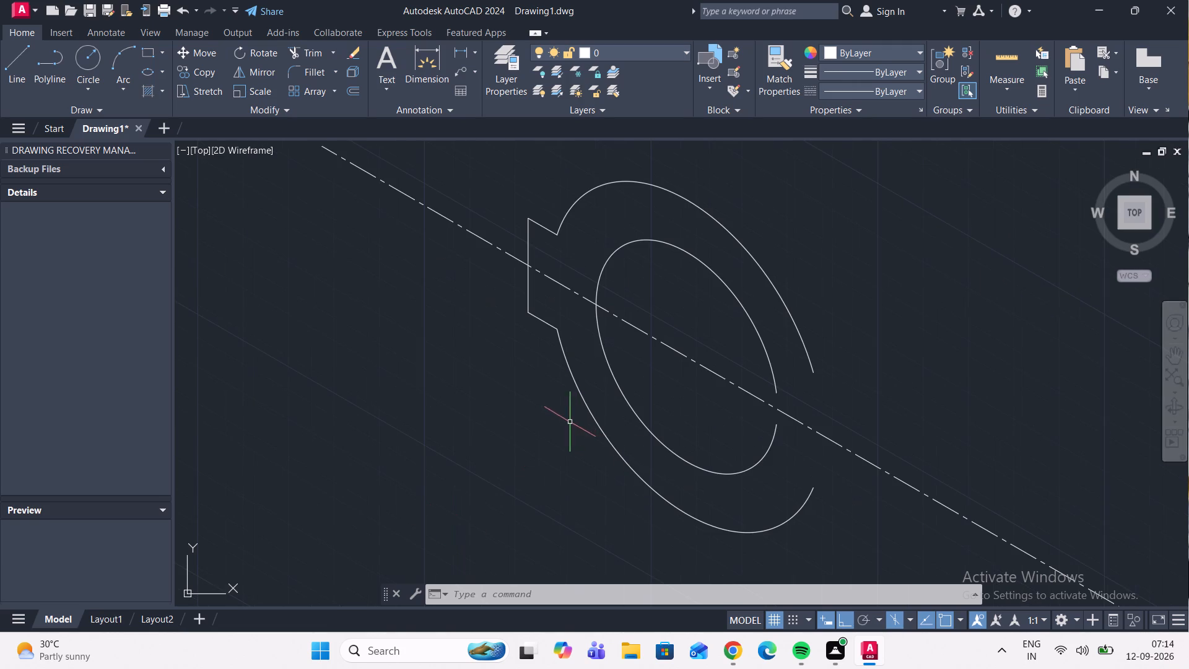
{"action": "key", "text": "Escape"}
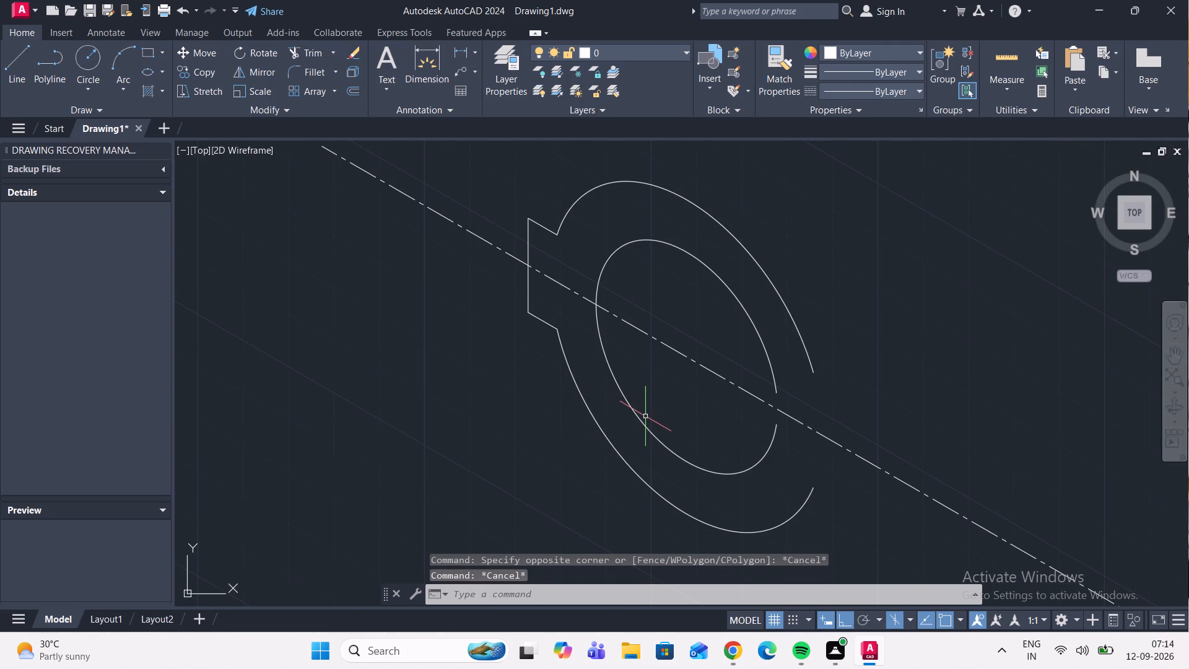
{"action": "key", "text": "Escape"}
{"action": "left_click", "coordinate": [645, 419]}
{"action": "left_click", "coordinate": [627, 417]}
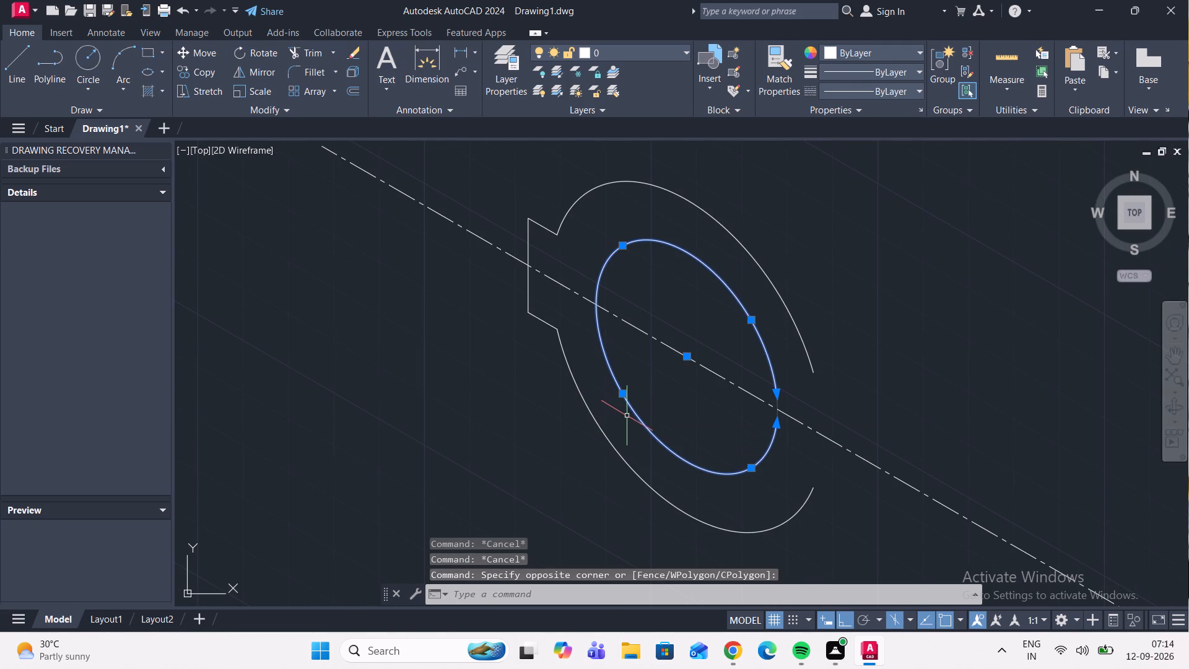
{"action": "key", "text": "Delete"}
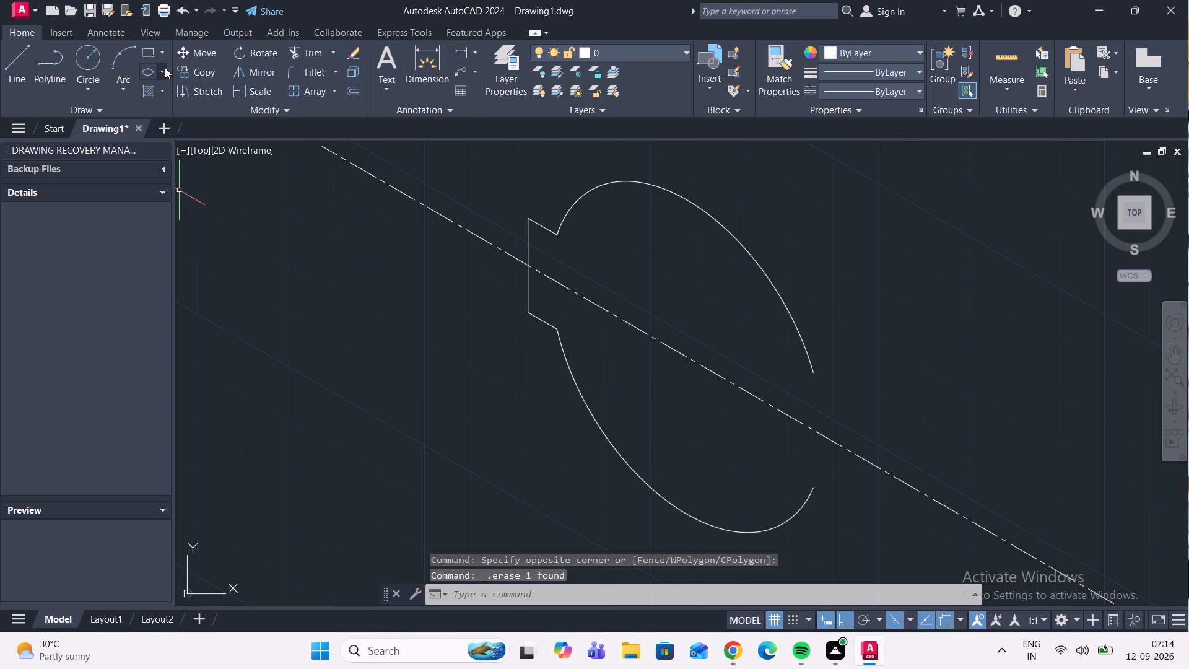
Draw a radius 22 isocircle centred on the centre line at the outer isocircle's centre.
{"action": "left_click", "coordinate": [165, 73]}
{"action": "left_click", "coordinate": [179, 129]}
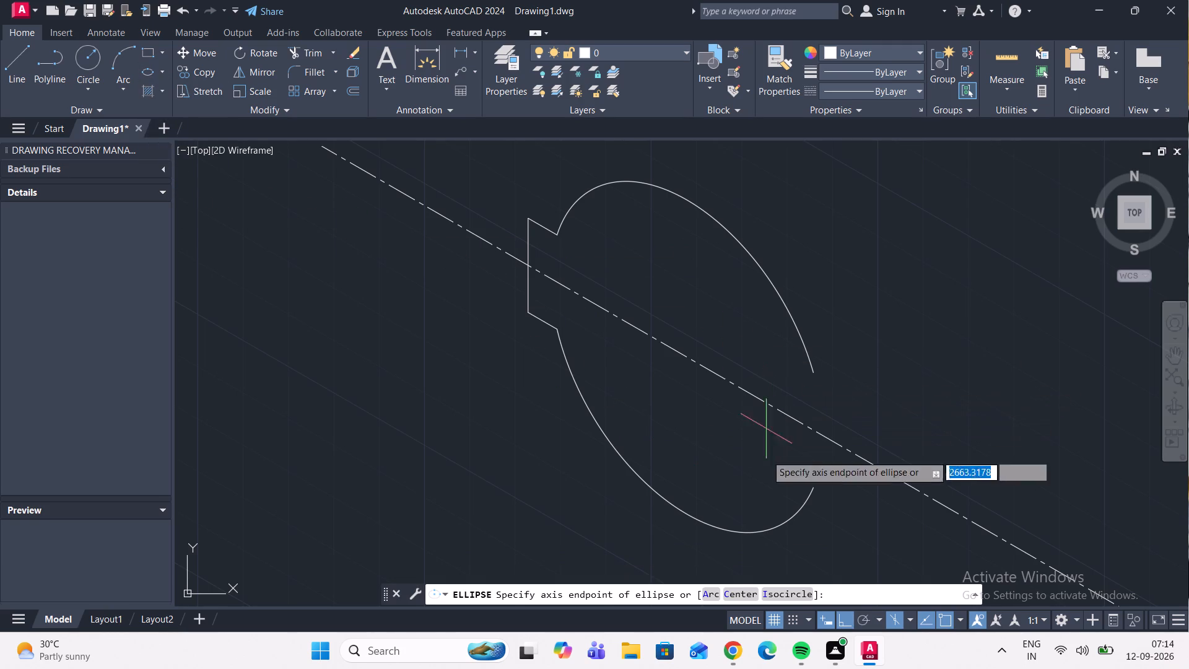
{"action": "left_click", "coordinate": [787, 593]}
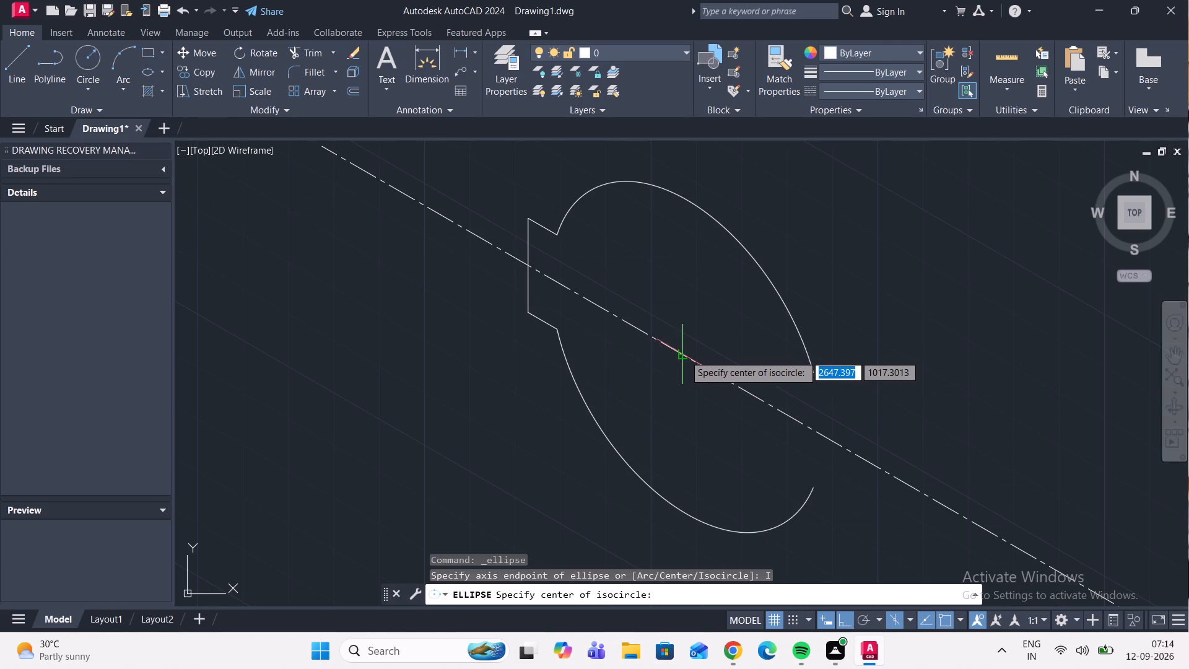
{"action": "scroll", "coordinate": [684, 355], "scroll_direction": "up", "scroll_amount": 3}
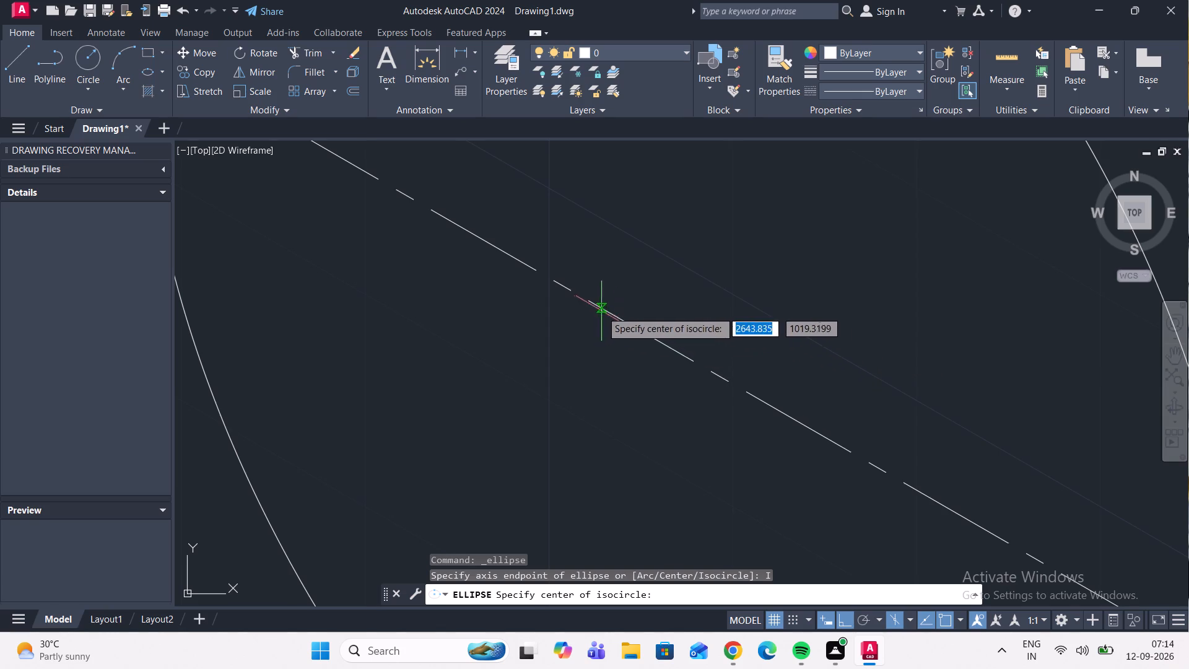
{"action": "scroll", "coordinate": [727, 406], "scroll_direction": "down", "scroll_amount": 3}
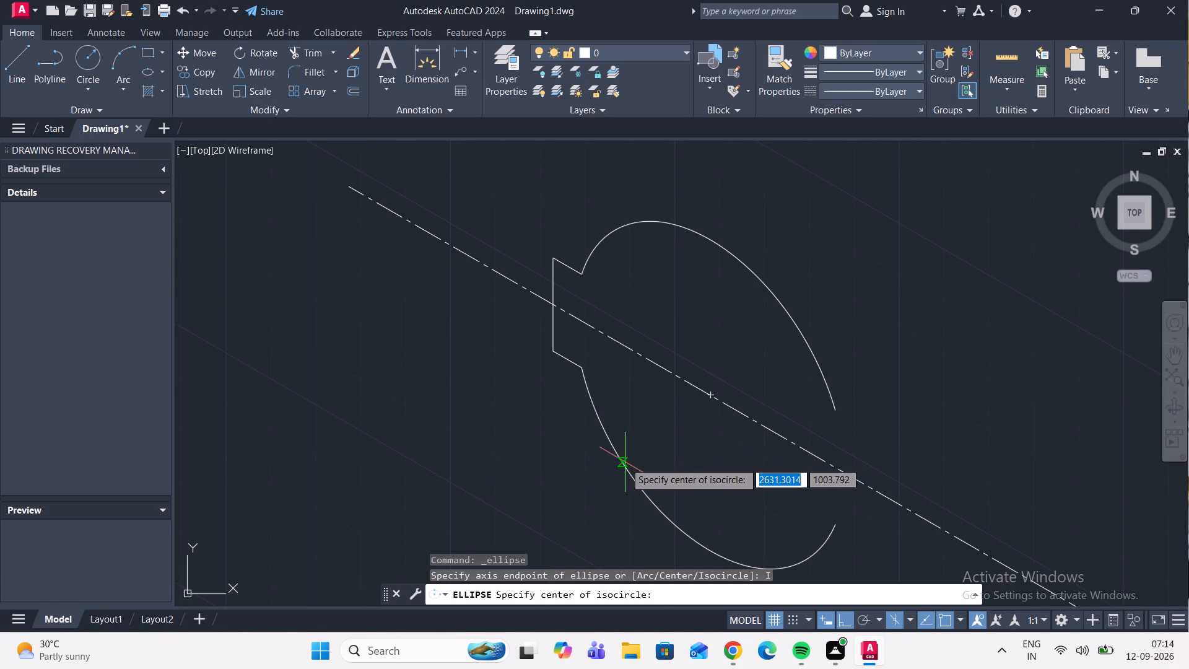
{"action": "left_click", "coordinate": [710, 397]}
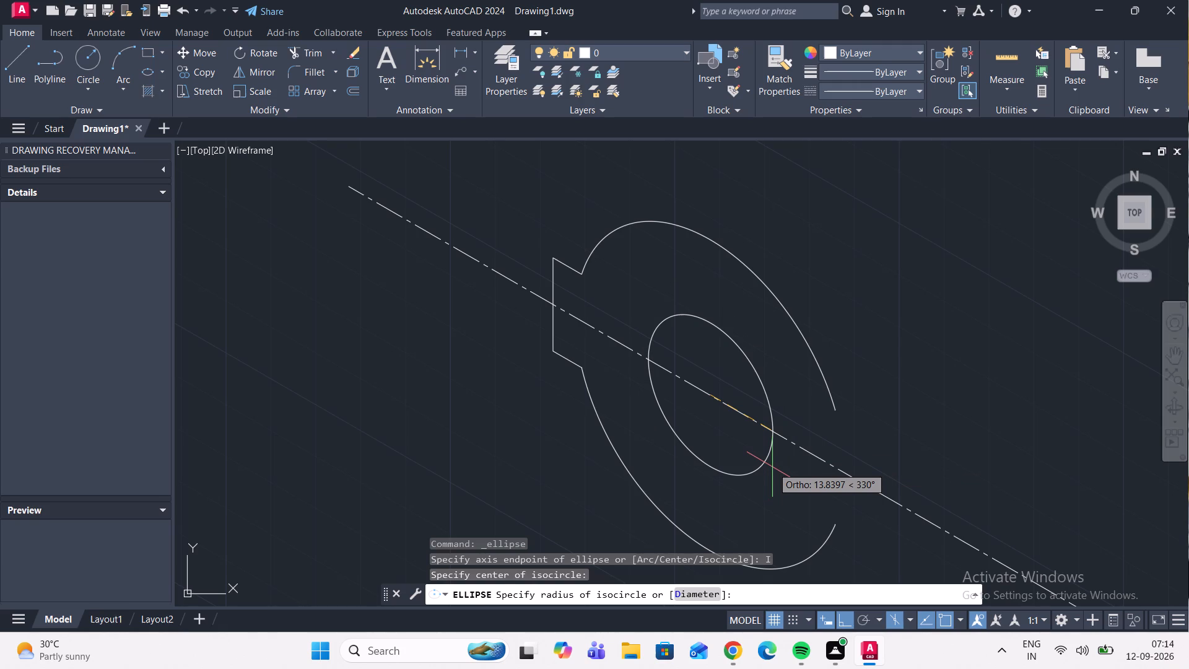
{"action": "type", "text": "22"}
{"action": "key", "text": "Return"}
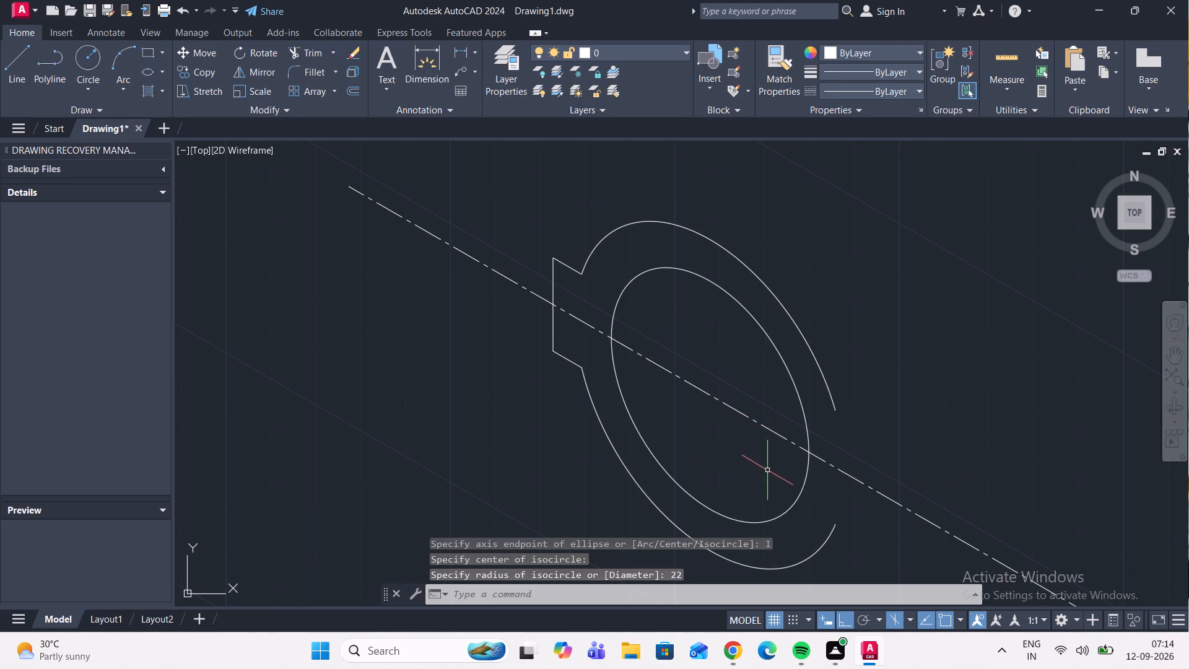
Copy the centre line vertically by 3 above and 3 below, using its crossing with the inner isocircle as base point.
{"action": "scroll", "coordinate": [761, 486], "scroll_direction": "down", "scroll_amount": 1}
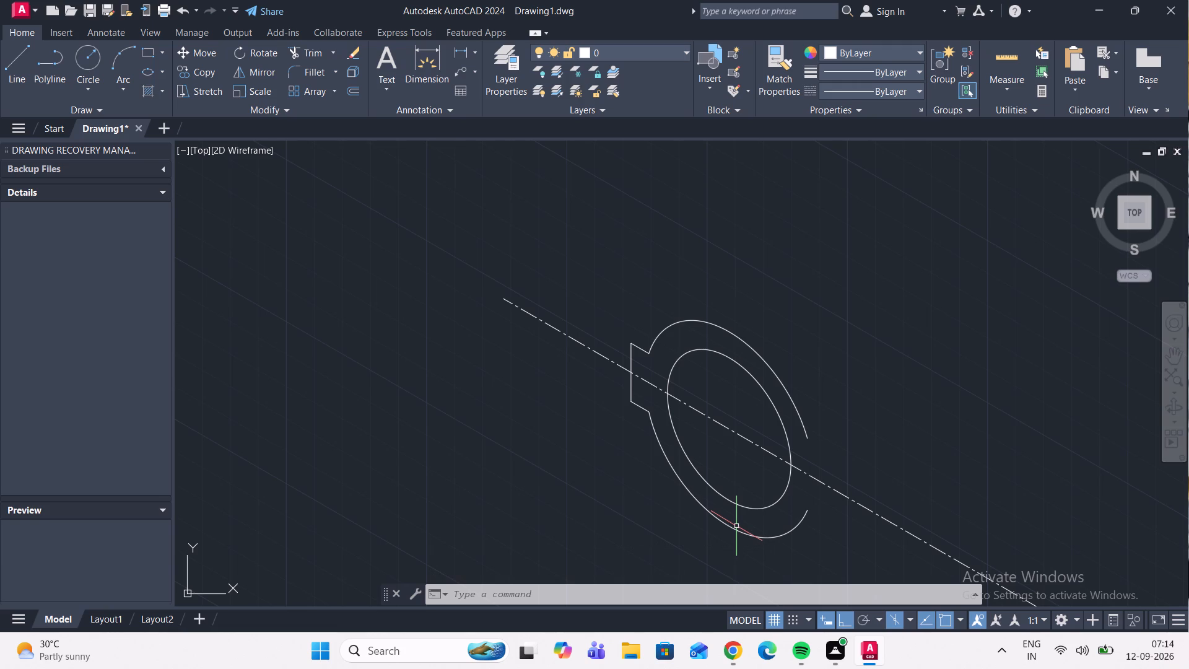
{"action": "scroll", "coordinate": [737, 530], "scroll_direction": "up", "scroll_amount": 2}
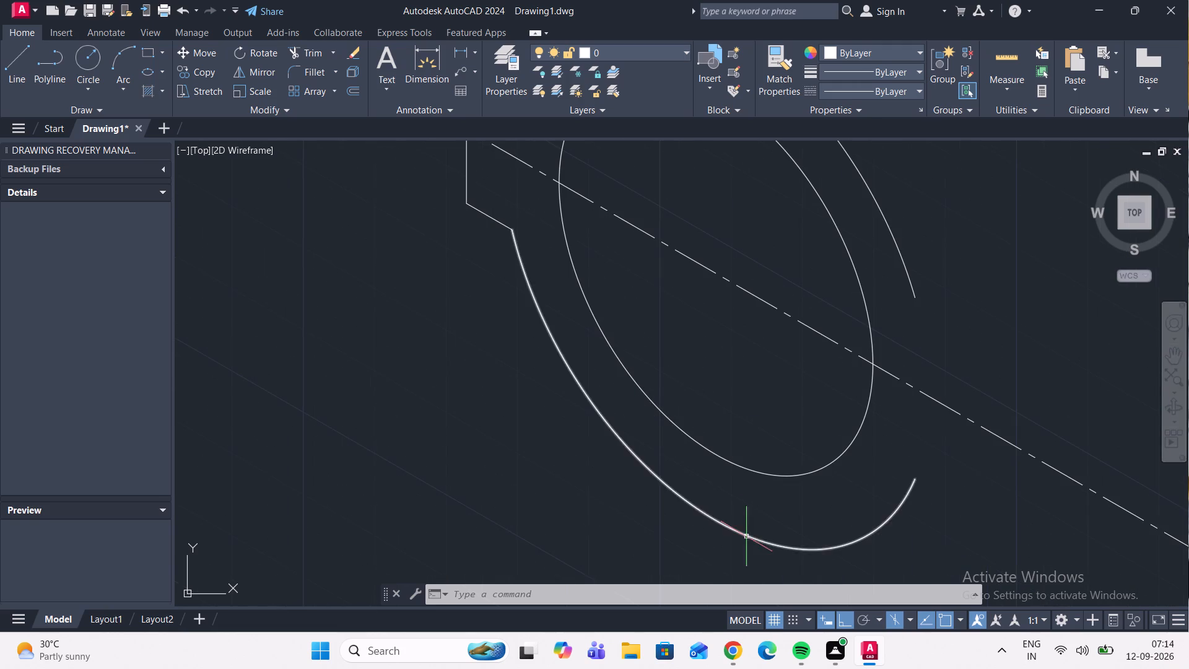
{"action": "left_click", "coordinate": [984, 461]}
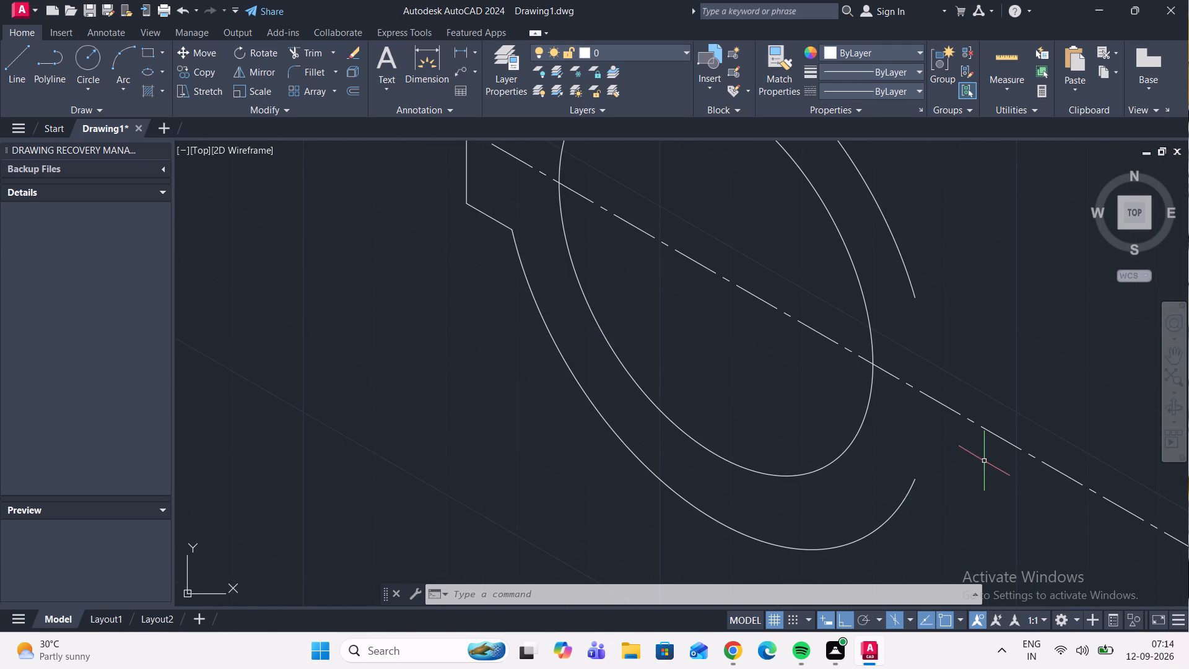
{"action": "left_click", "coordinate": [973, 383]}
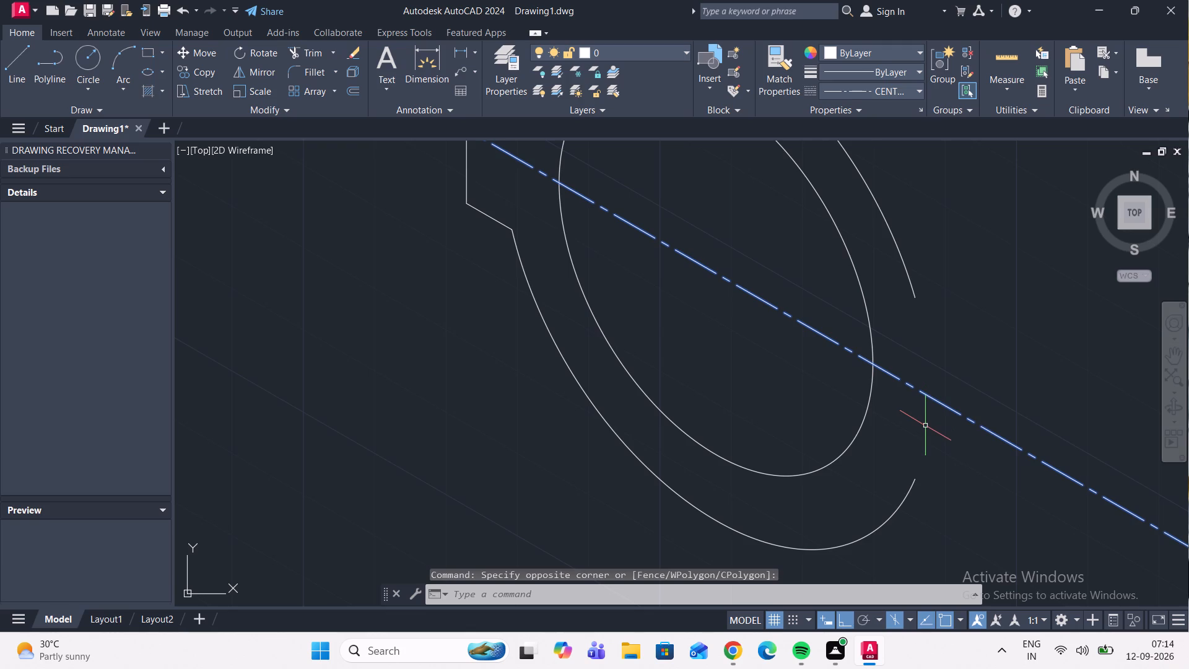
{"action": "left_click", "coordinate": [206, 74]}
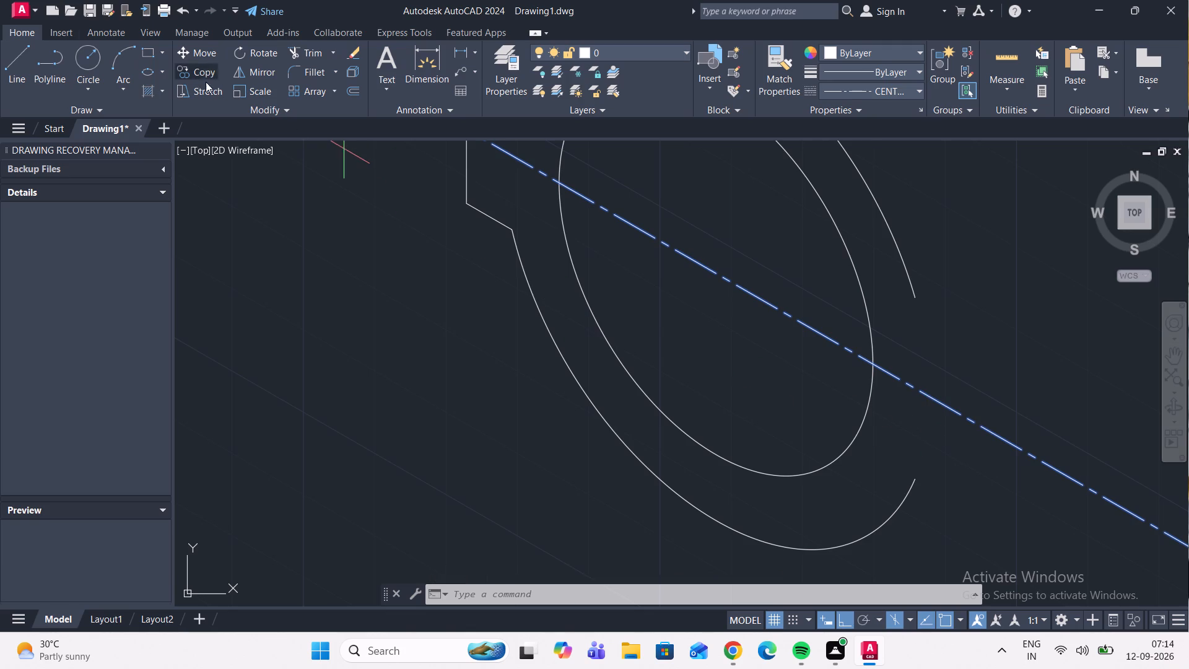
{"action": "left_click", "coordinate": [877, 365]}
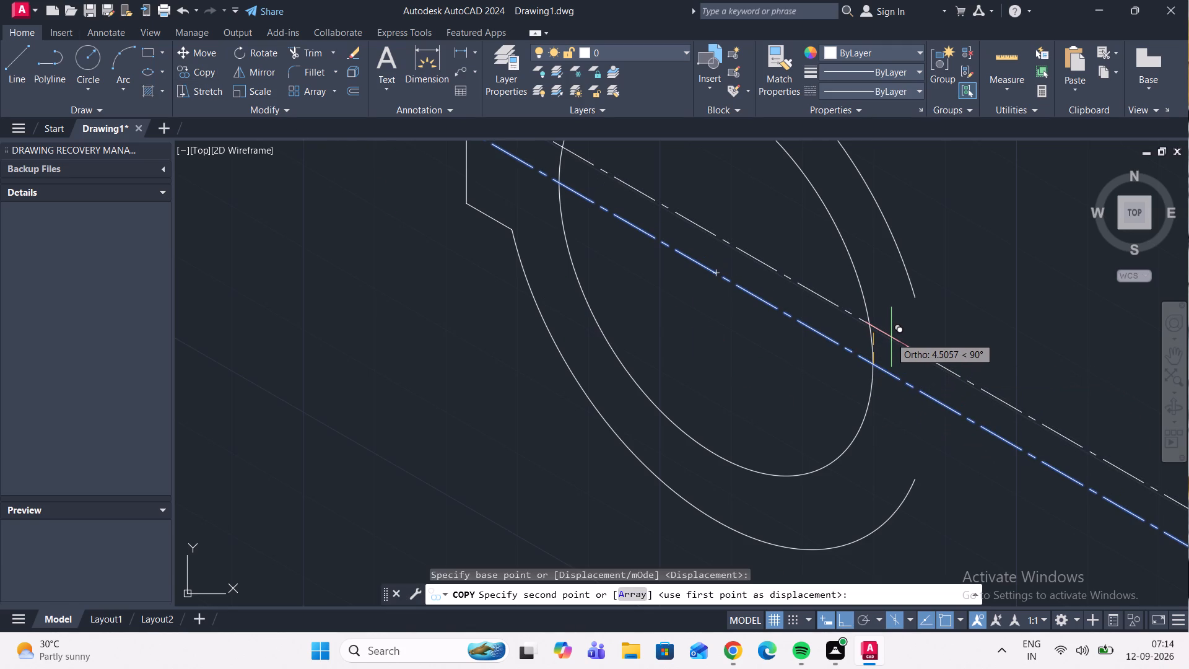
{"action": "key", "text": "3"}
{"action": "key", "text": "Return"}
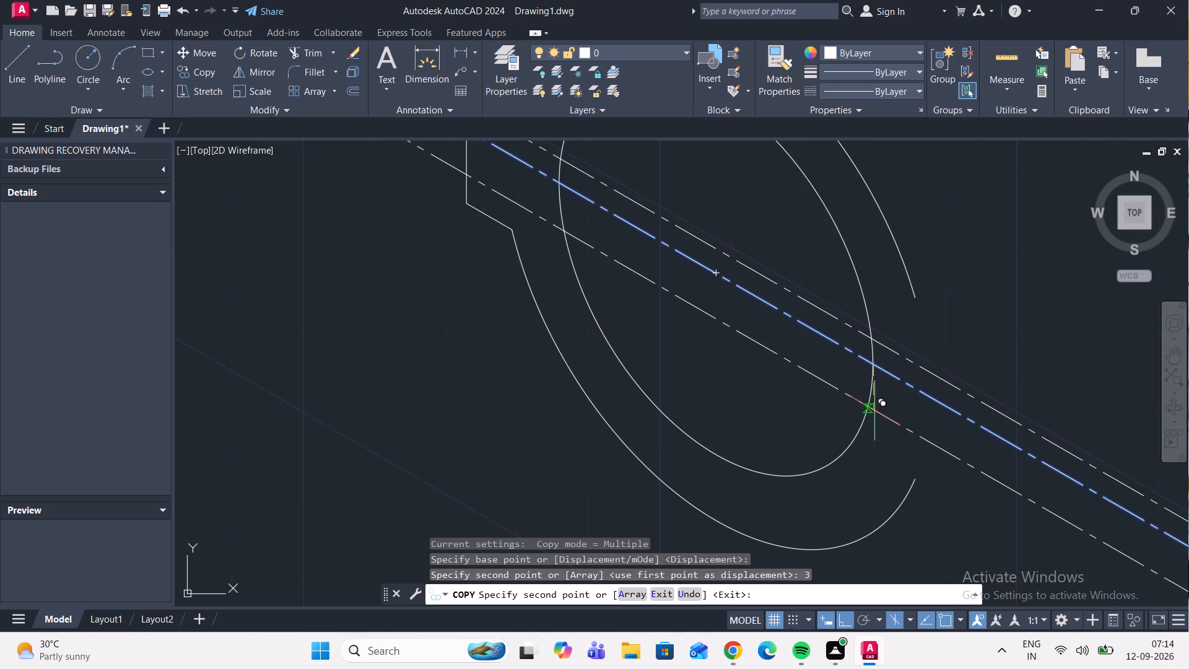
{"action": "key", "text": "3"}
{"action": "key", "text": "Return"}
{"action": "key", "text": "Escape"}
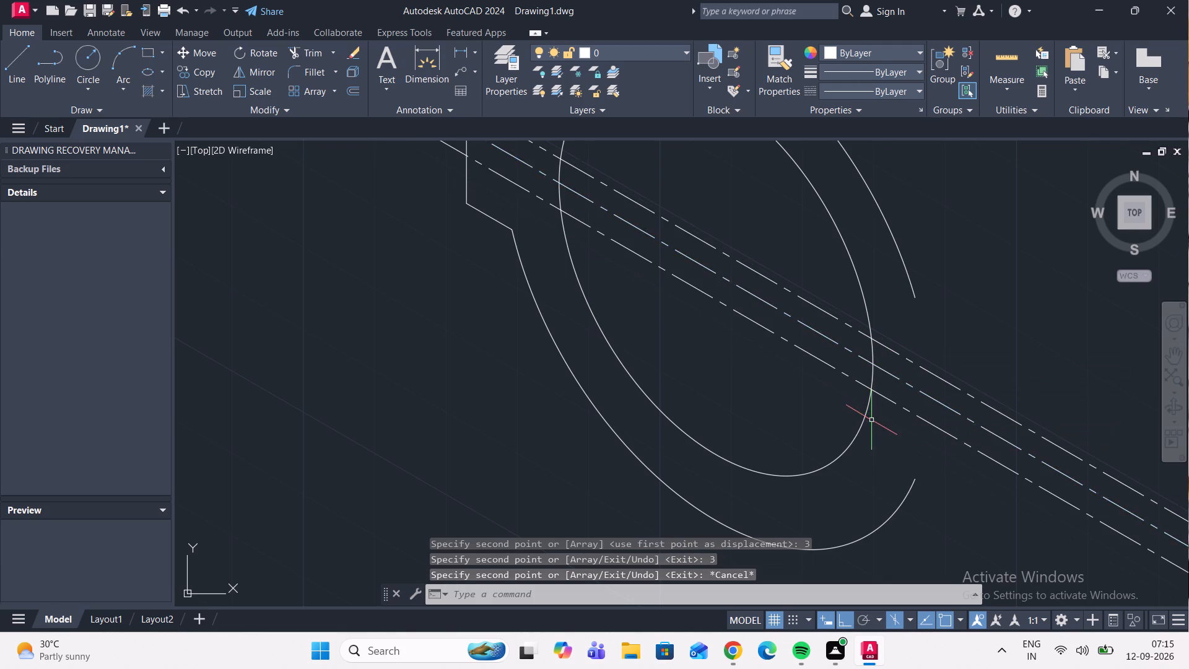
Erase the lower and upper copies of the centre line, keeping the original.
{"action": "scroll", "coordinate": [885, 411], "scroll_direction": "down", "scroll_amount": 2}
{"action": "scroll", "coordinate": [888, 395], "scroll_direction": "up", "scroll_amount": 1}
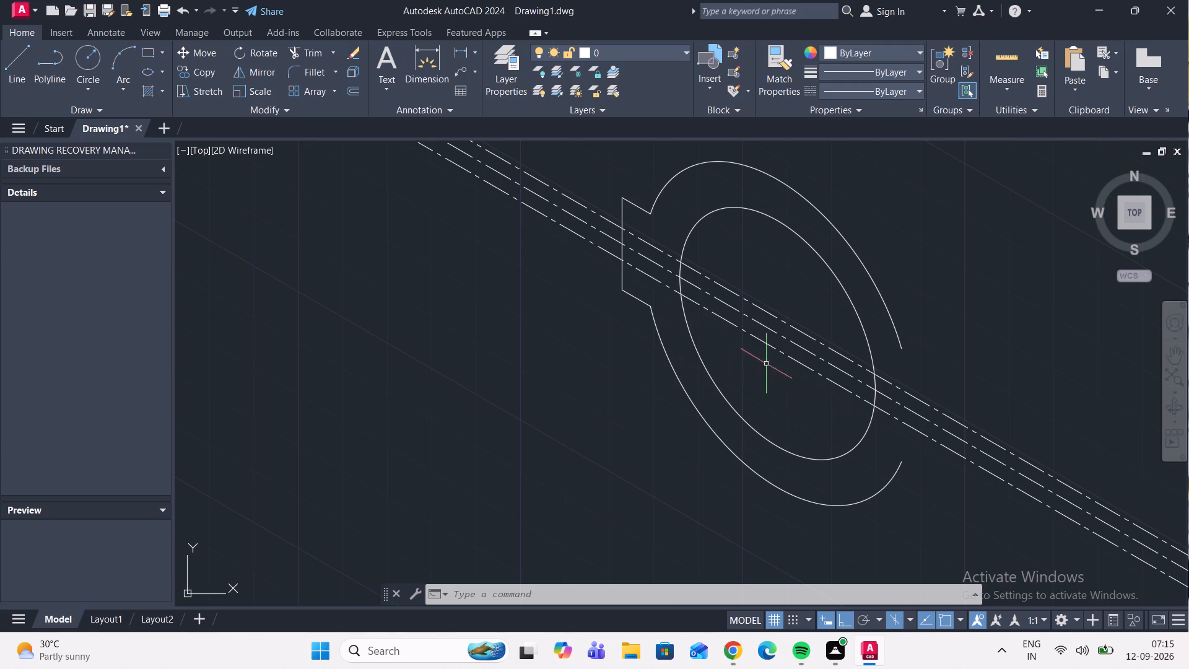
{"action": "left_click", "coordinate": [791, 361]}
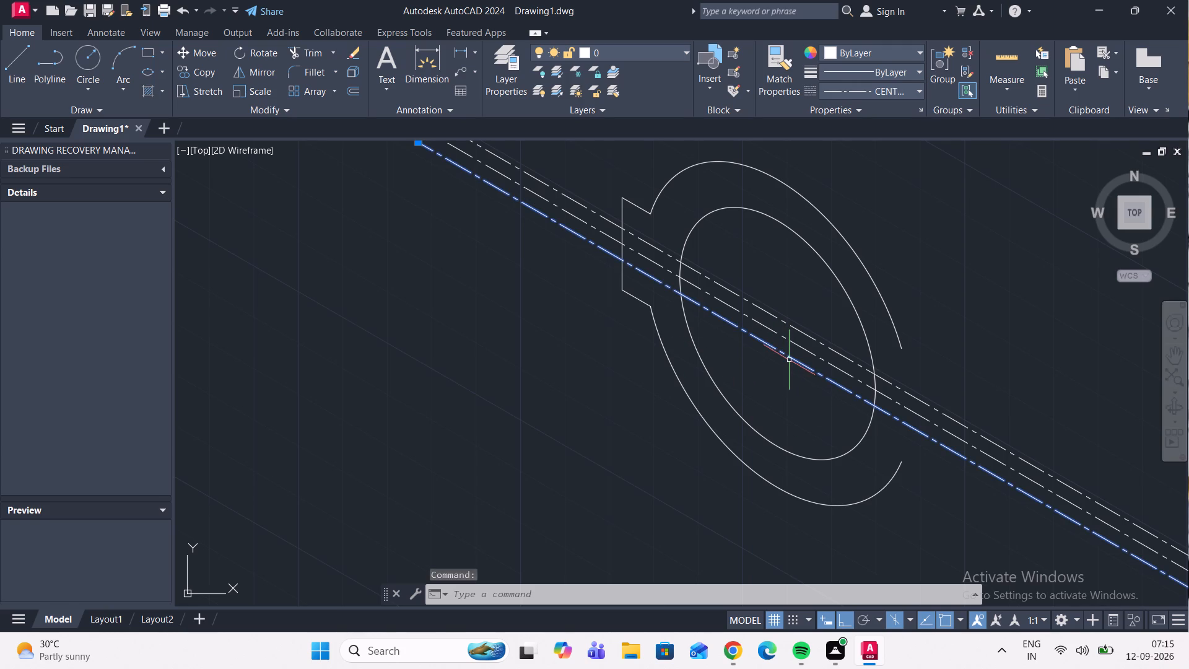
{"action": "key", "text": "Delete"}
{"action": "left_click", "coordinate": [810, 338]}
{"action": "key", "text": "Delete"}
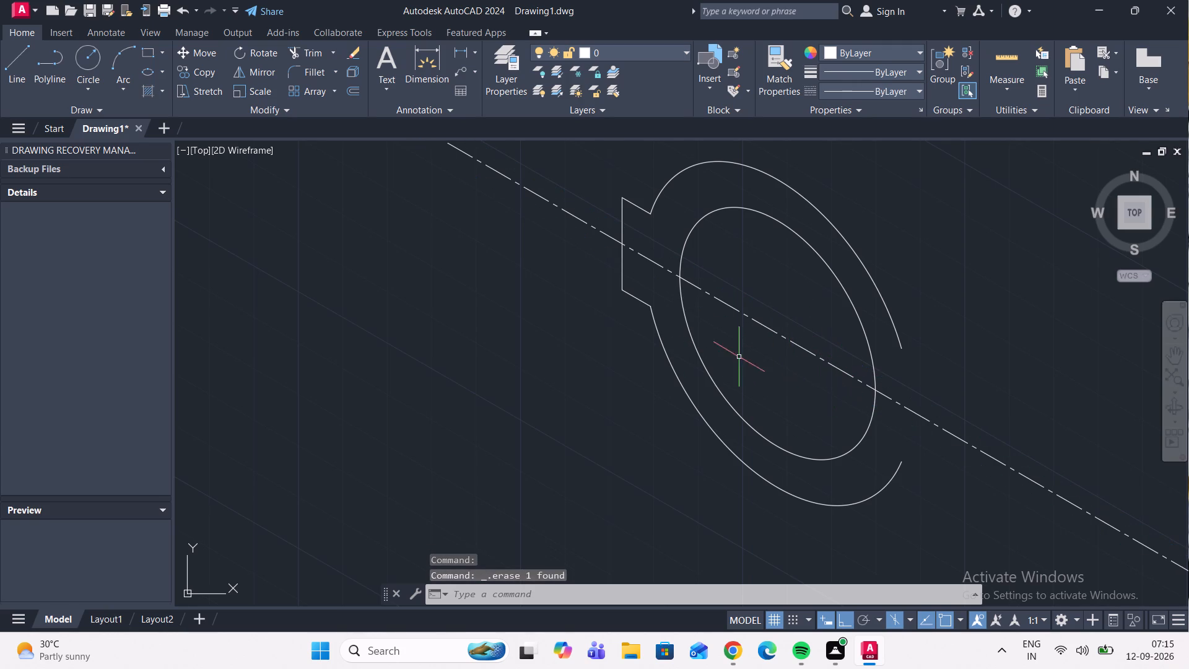
Draw a line from the isocircle centre along the centre line away from the tab, with consecutive segments of 42 and 12.
{"action": "left_click", "coordinate": [22, 58]}
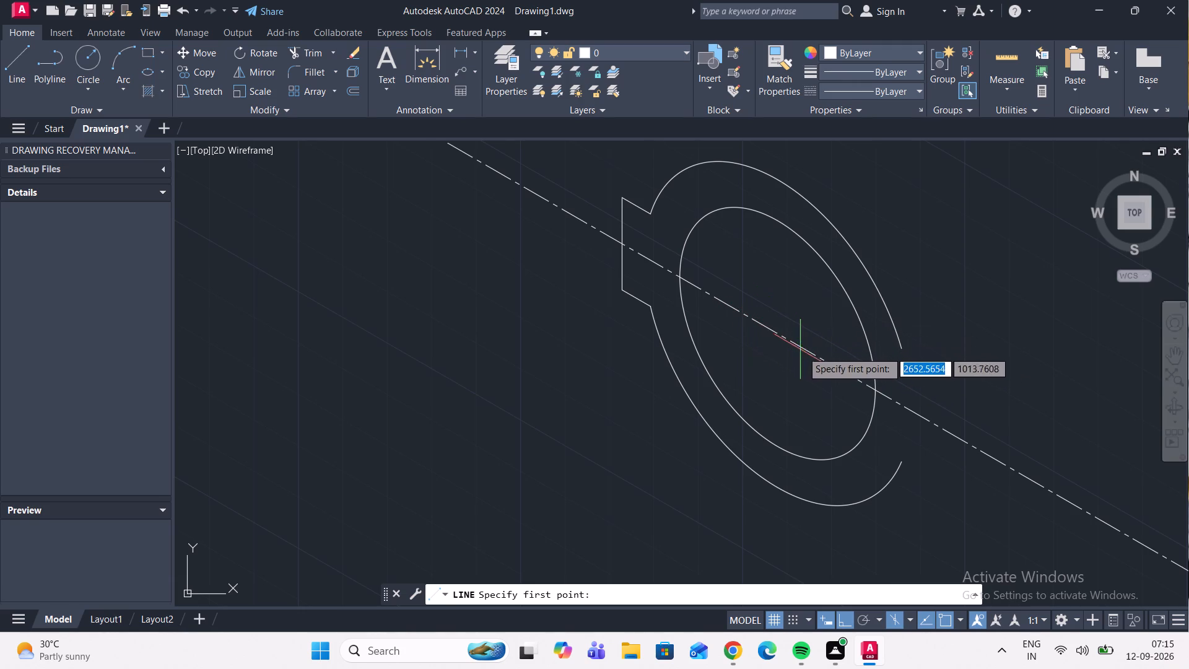
{"action": "left_click", "coordinate": [776, 331]}
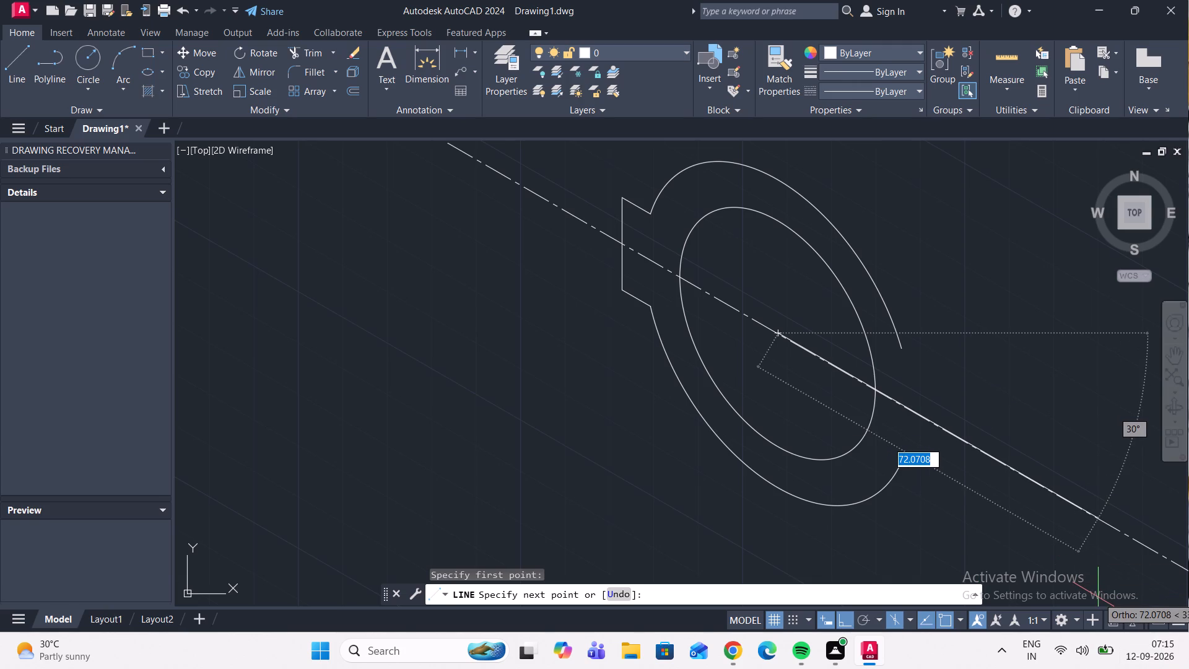
{"action": "type", "text": "42"}
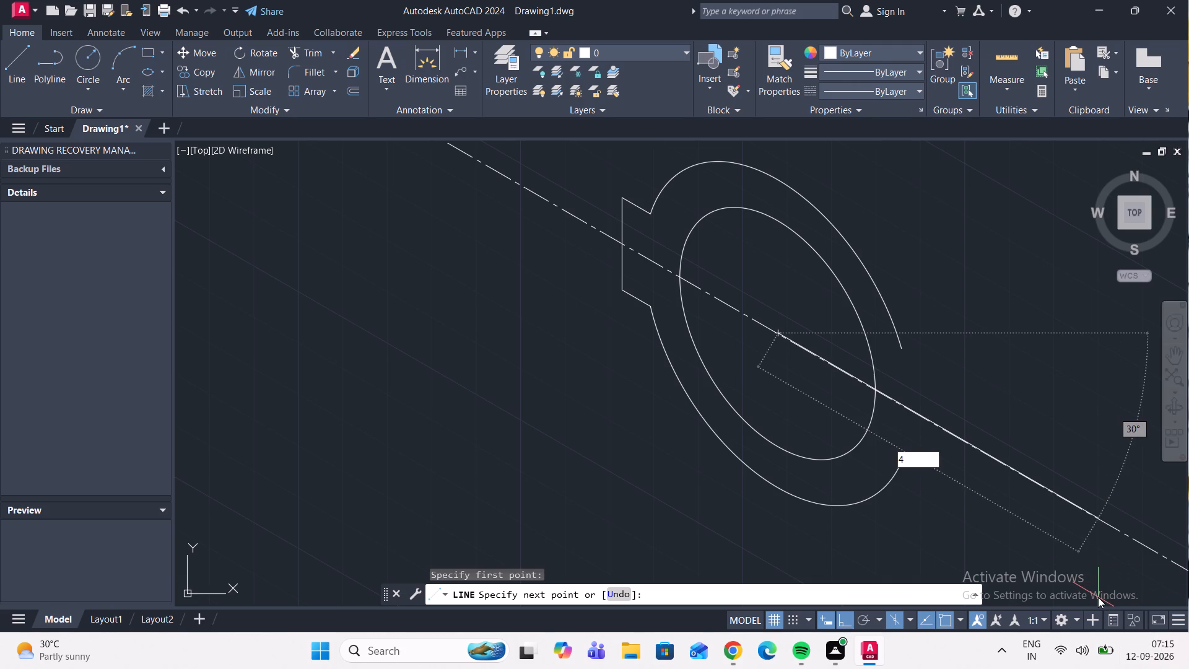
{"action": "key", "text": "Return"}
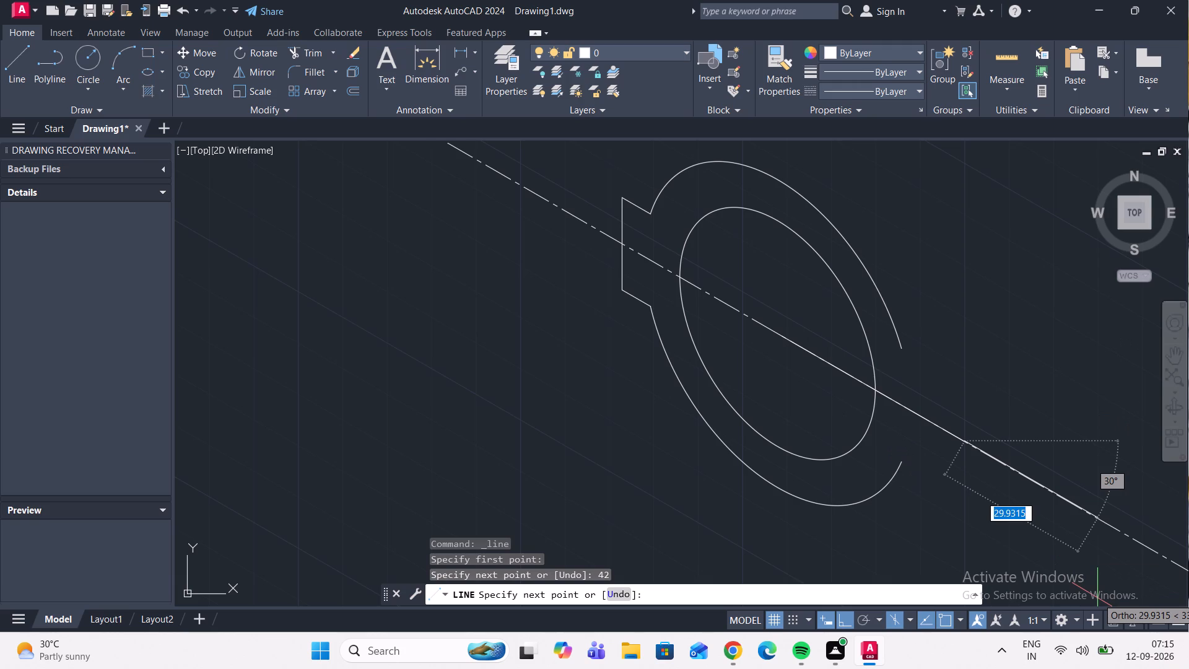
{"action": "type", "text": "12"}
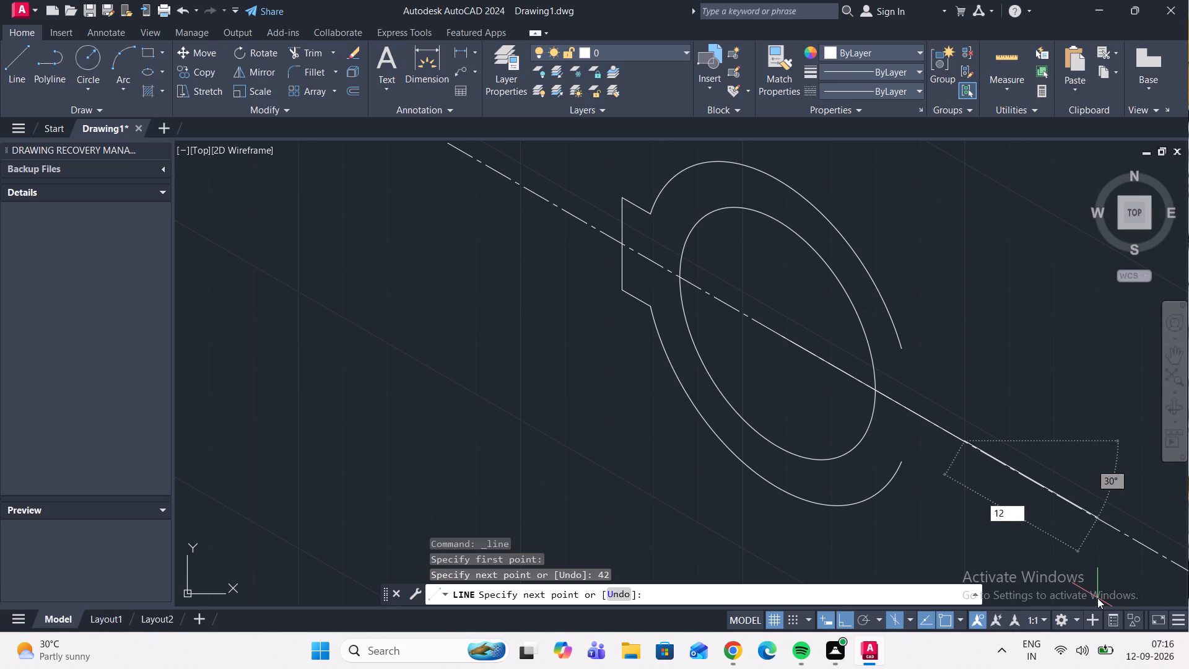
{"action": "key", "text": "Return"}
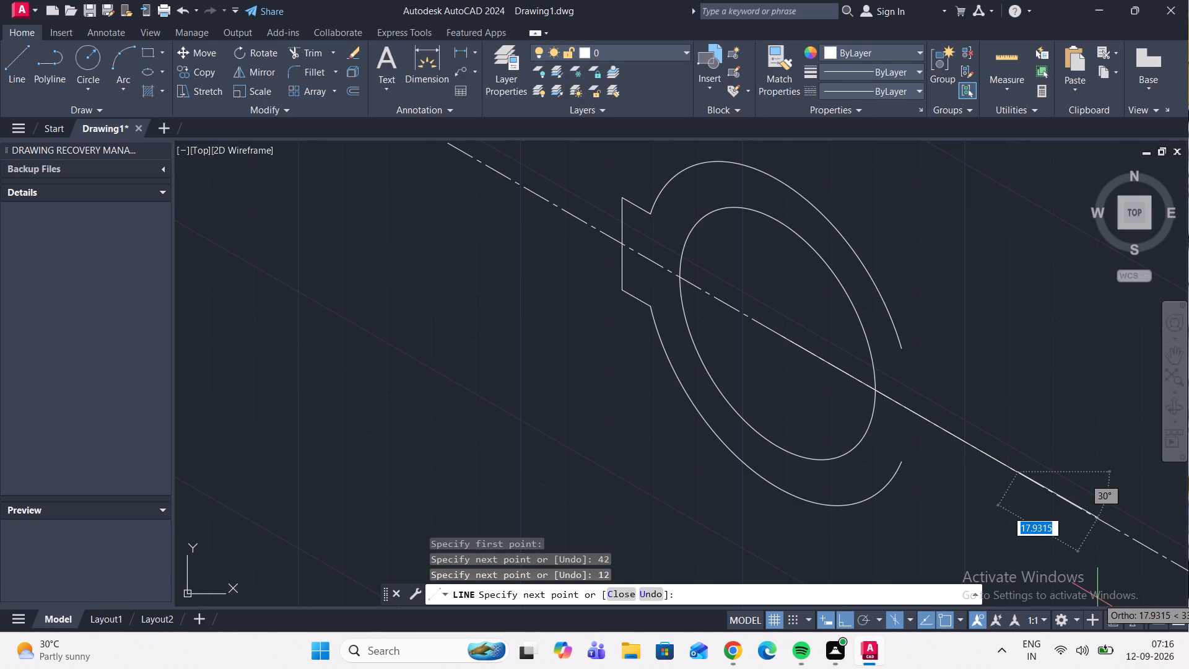
{"action": "key", "text": "Escape"}
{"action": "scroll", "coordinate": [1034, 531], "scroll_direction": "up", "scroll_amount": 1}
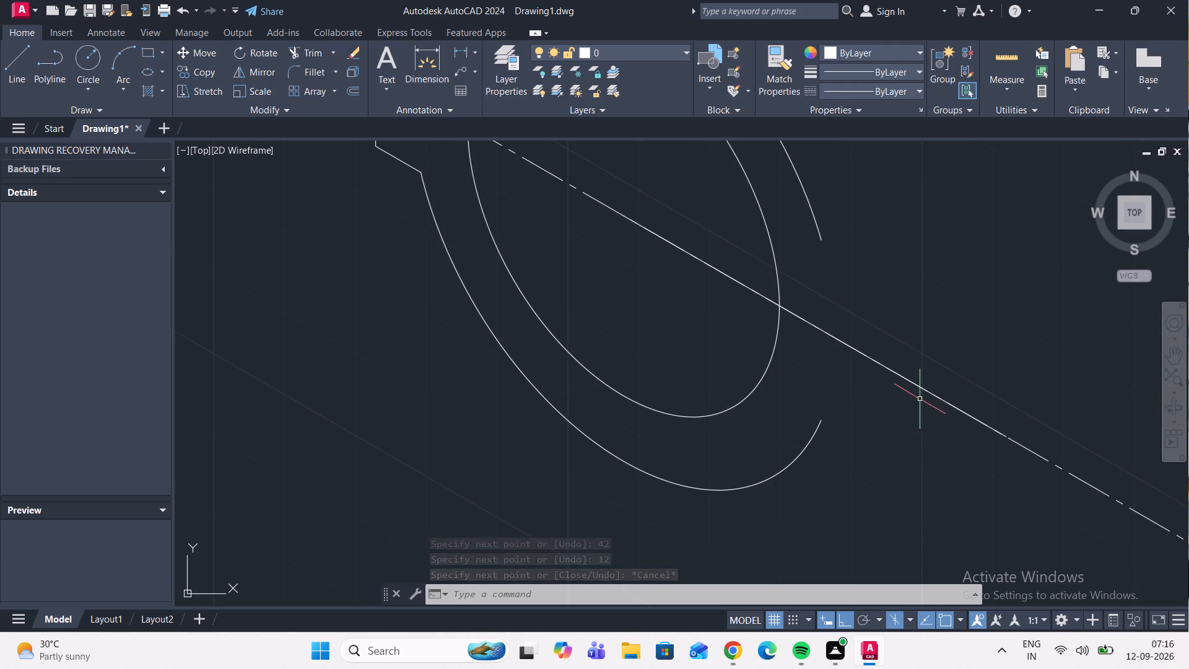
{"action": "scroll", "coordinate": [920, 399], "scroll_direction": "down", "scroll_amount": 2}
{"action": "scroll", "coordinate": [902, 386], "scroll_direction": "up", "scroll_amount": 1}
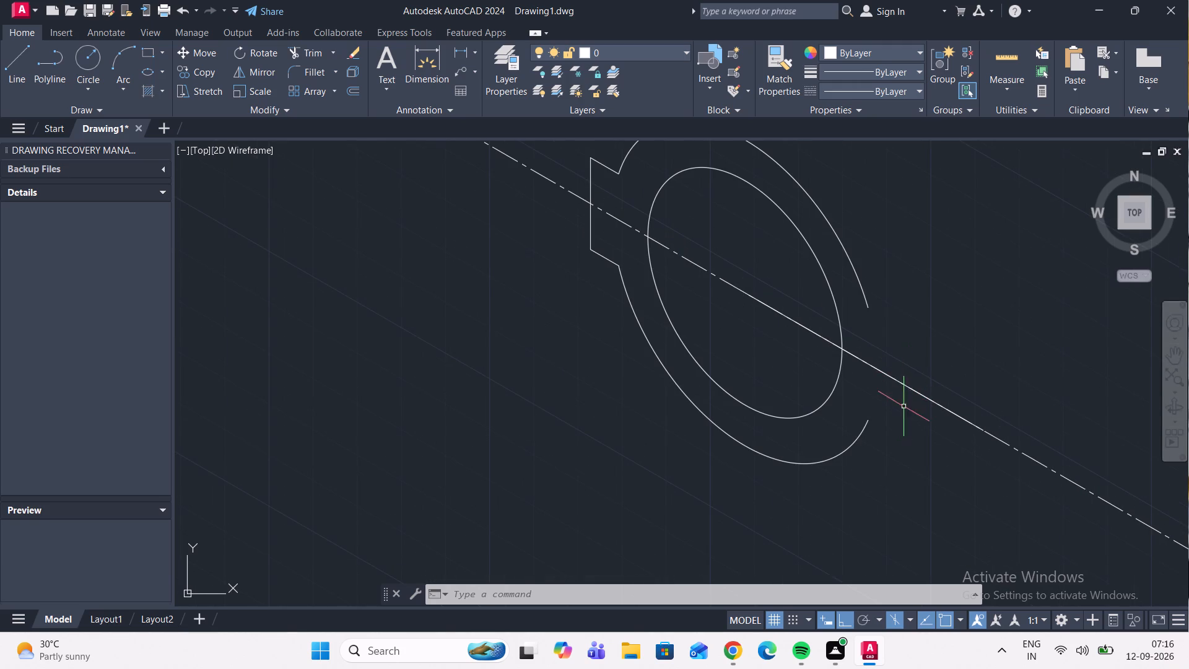
Copy both arm segments on the centre line vertically, 3 below and 3 above the originals.
{"action": "left_click", "coordinate": [904, 407]}
{"action": "key", "text": "Escape"}
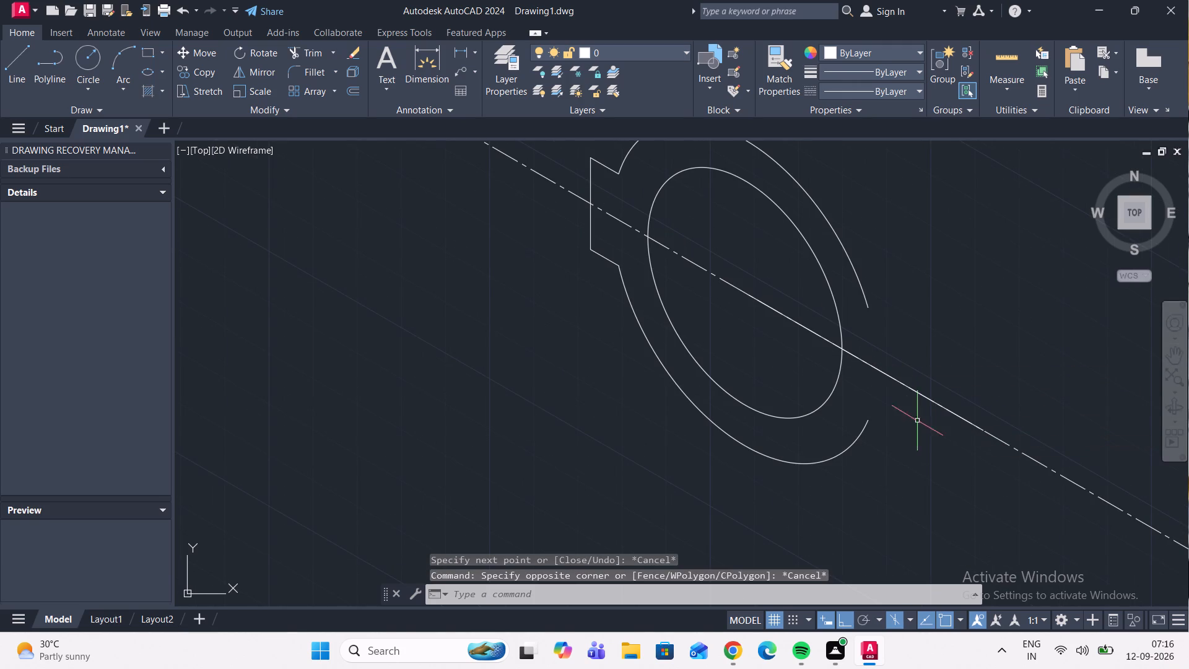
{"action": "left_click", "coordinate": [941, 408]}
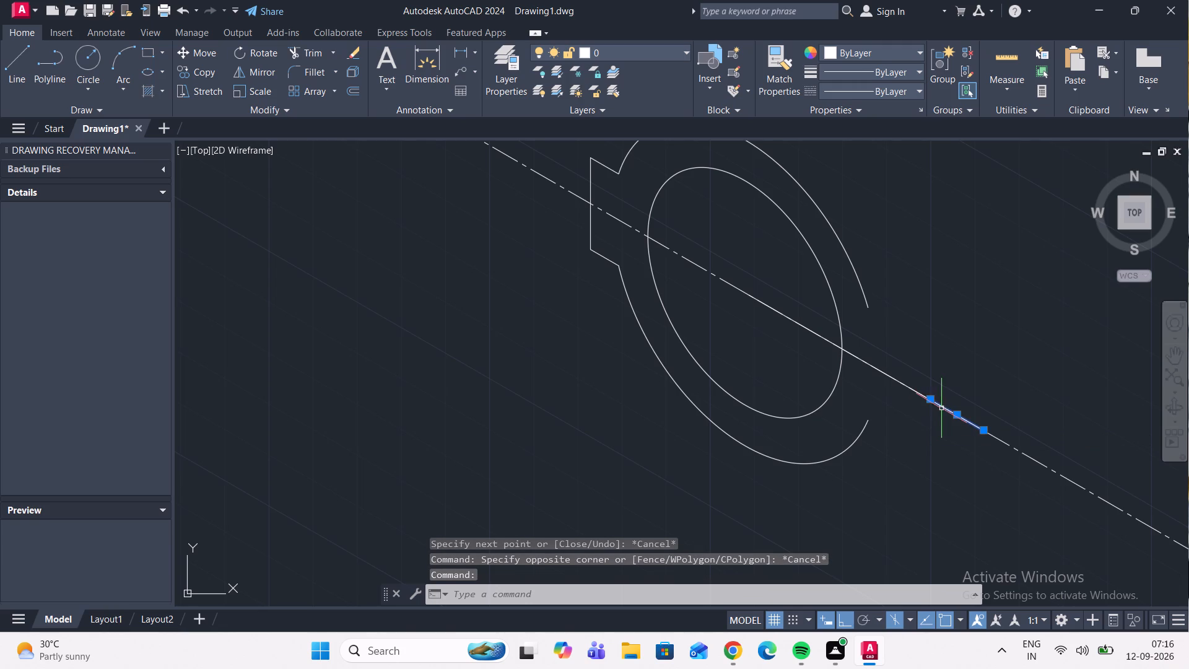
{"action": "left_click", "coordinate": [888, 375]}
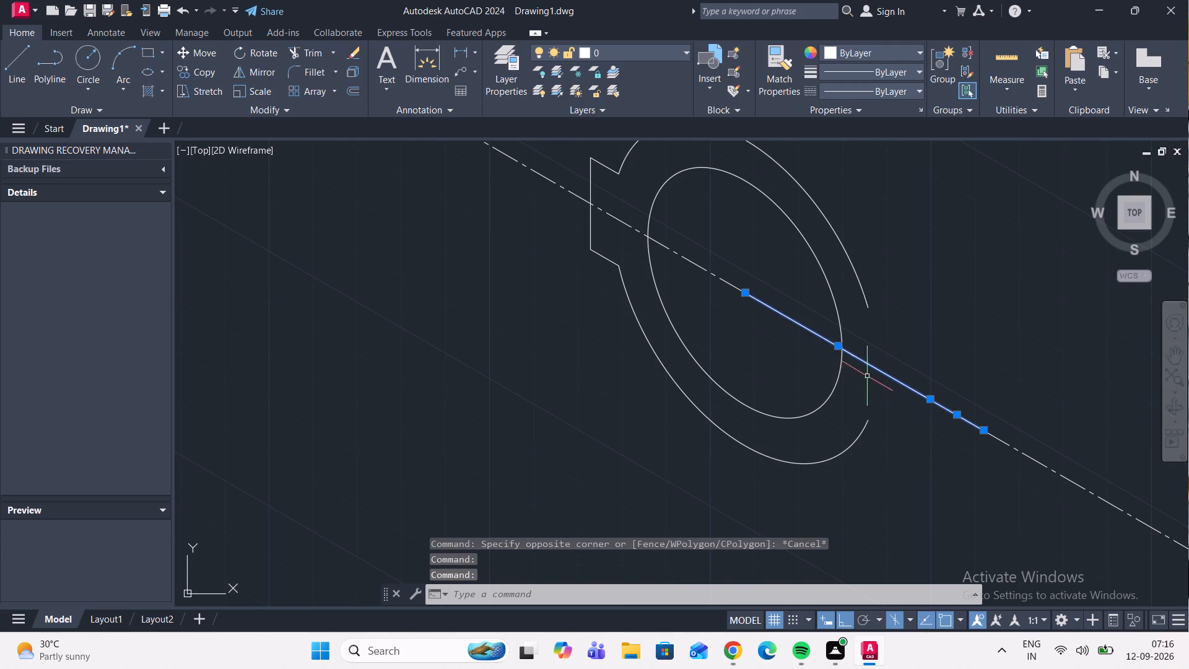
{"action": "middle_click_drag", "start_coordinate": [876, 360], "coordinate": [809, 372]}
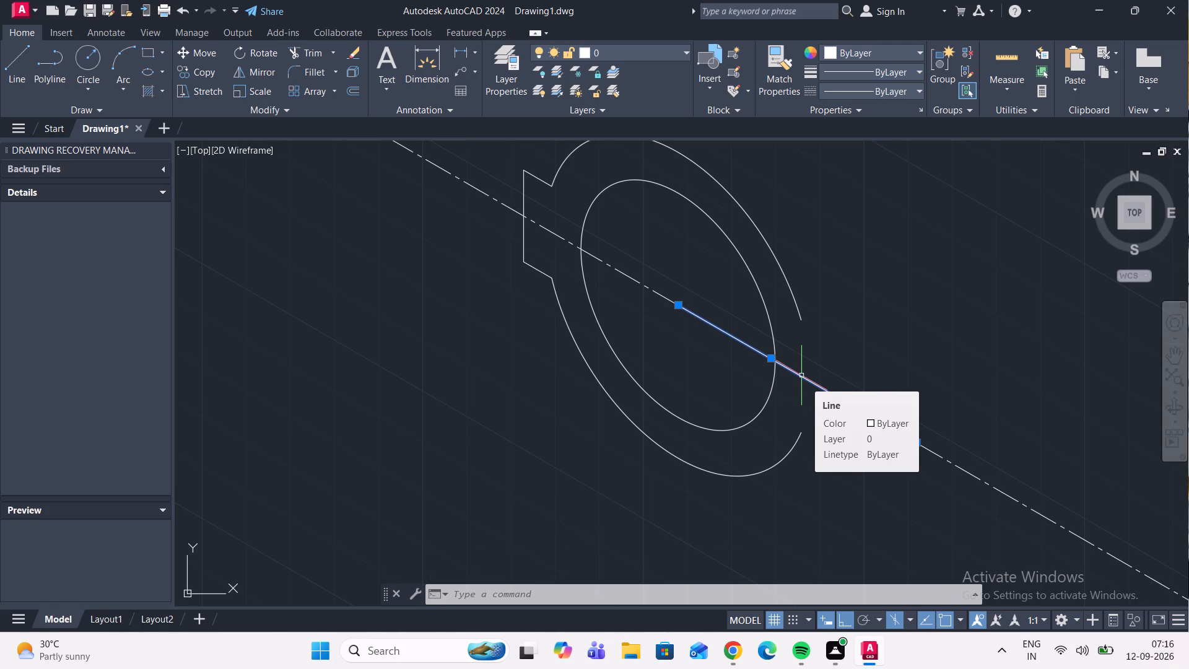
{"action": "scroll", "coordinate": [801, 375], "scroll_direction": "up", "scroll_amount": 1}
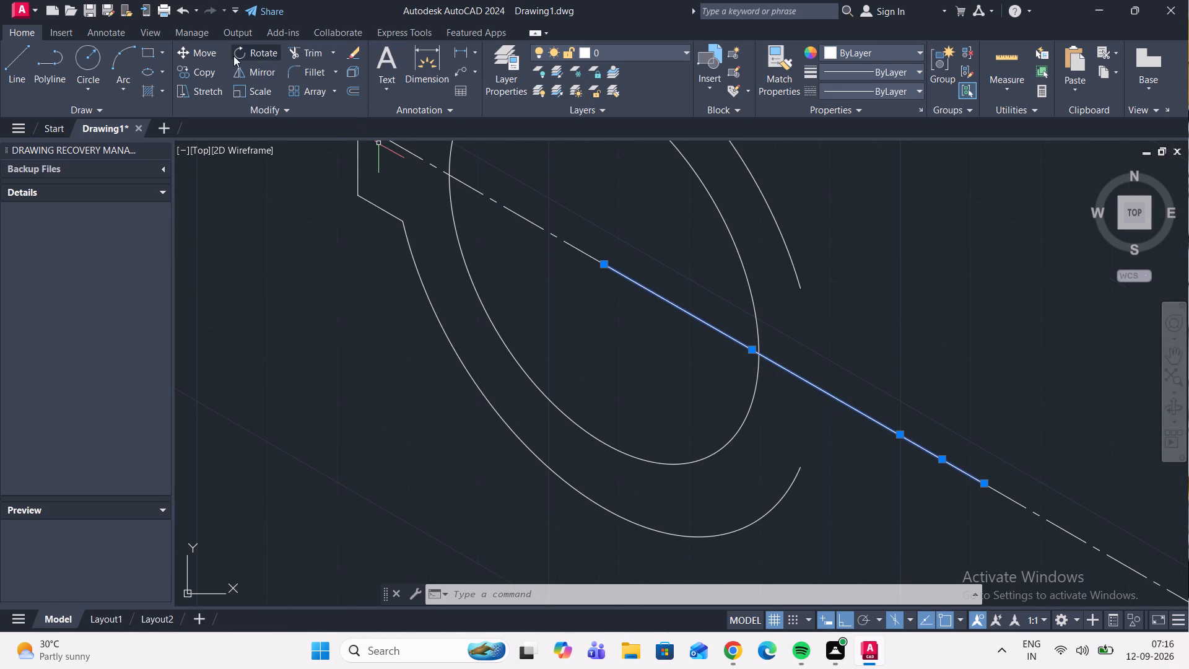
{"action": "left_click", "coordinate": [209, 76]}
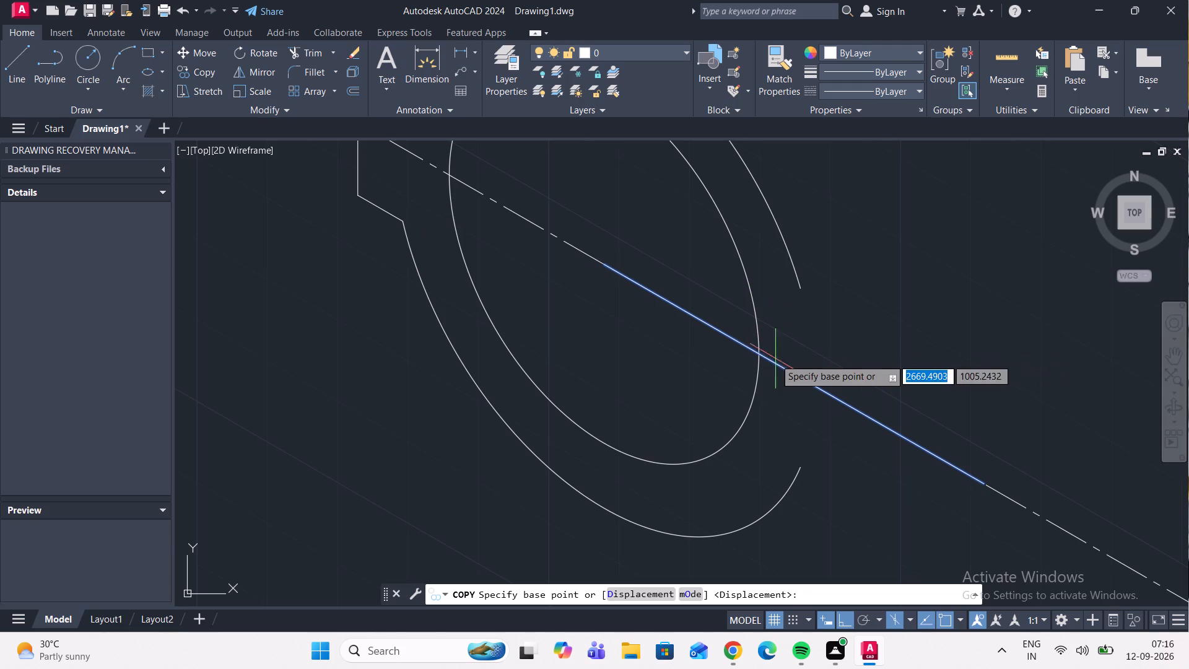
{"action": "left_click", "coordinate": [758, 354]}
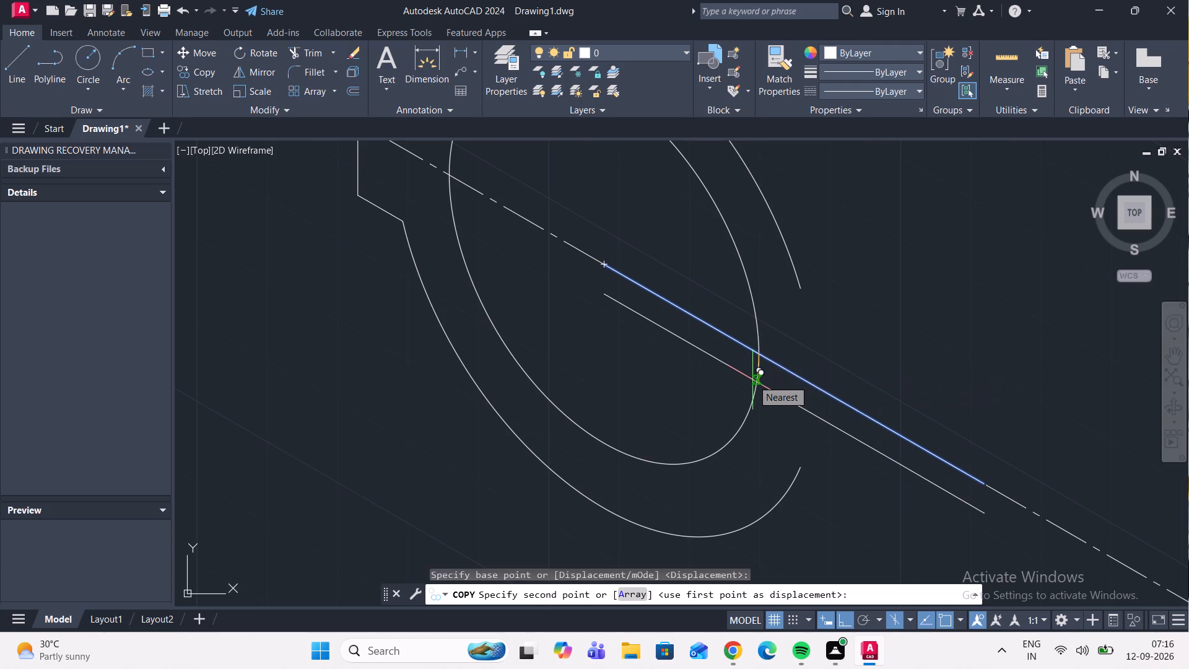
{"action": "key", "text": "3"}
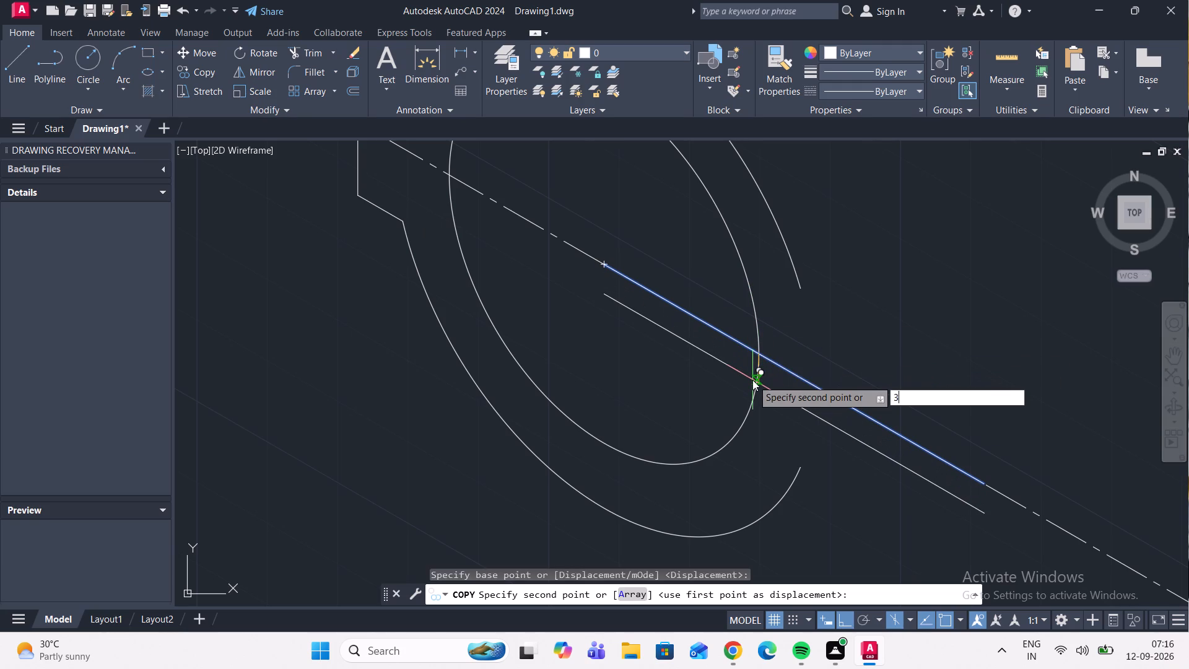
{"action": "key", "text": "Return"}
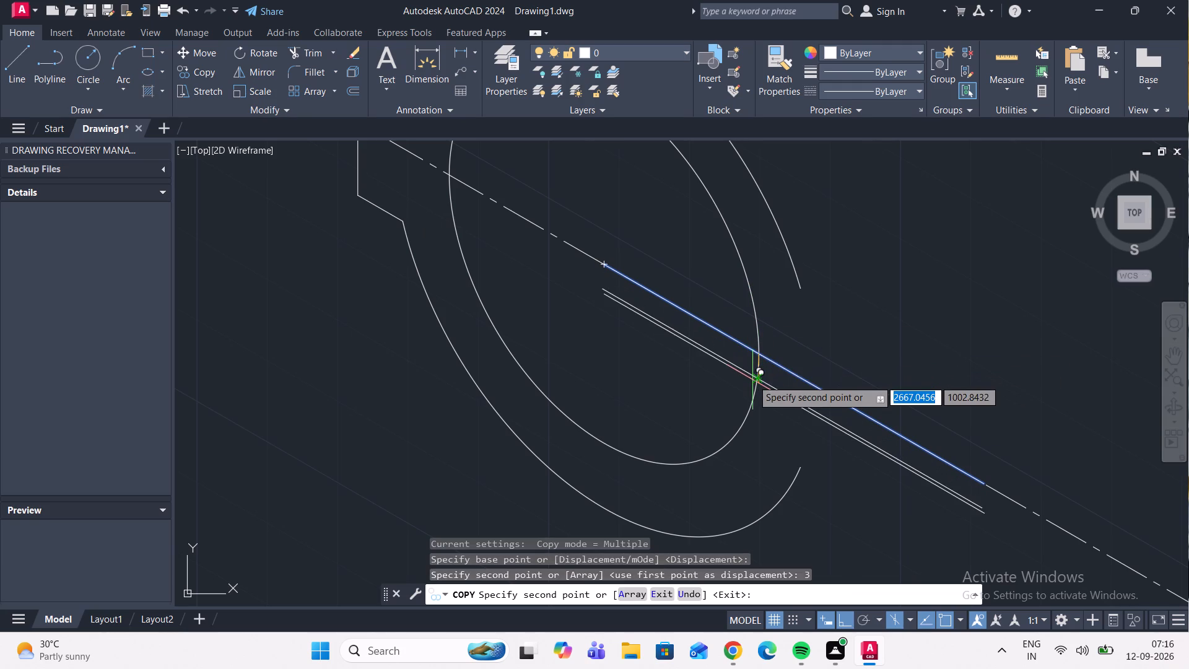
{"action": "key", "text": "3"}
{"action": "key", "text": "Return"}
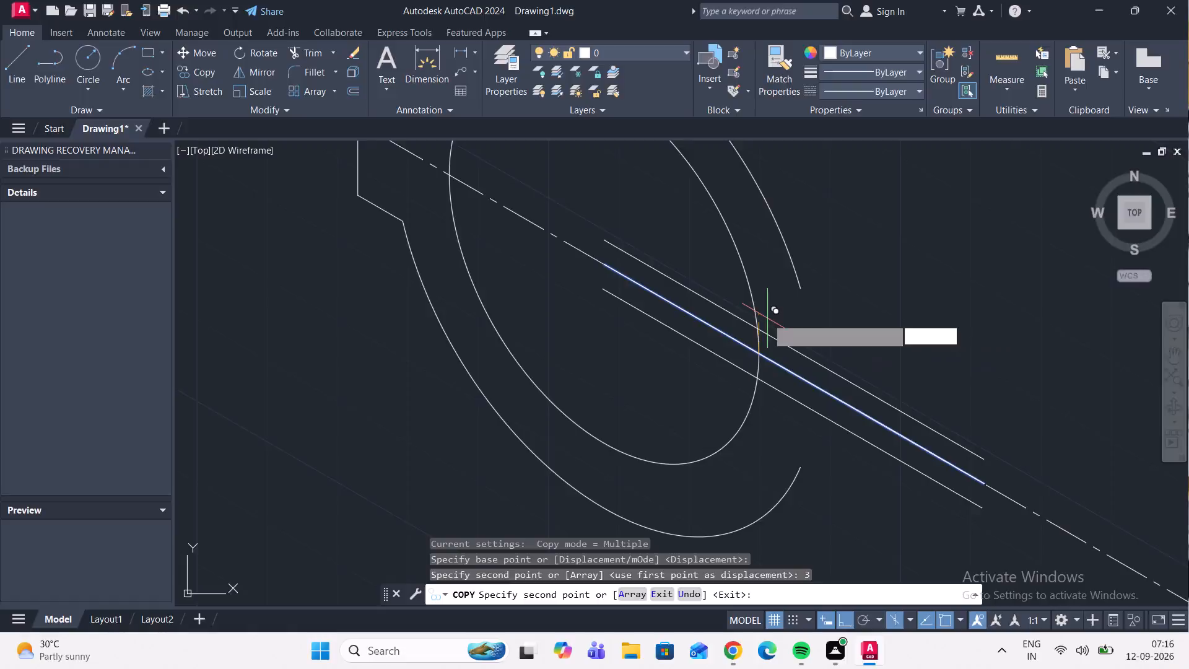
{"action": "key", "text": "Escape"}
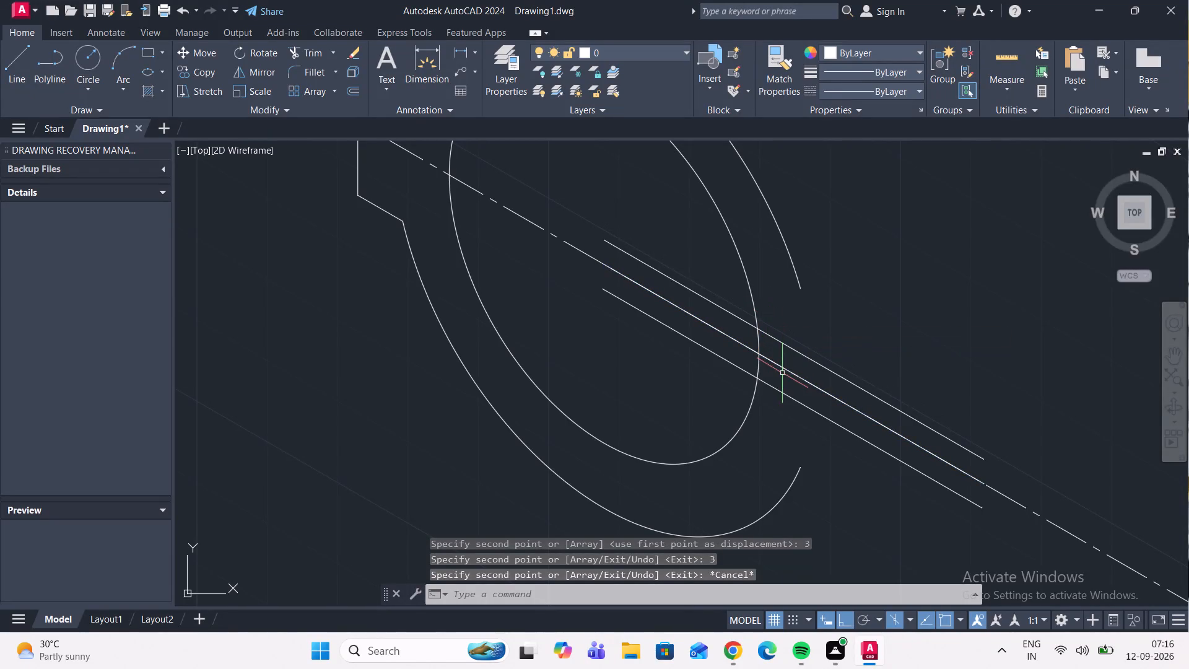
Erase the two original arm segments lying on the centre line, keeping the offset copies.
{"action": "left_click", "coordinate": [887, 428]}
{"action": "left_click", "coordinate": [911, 442]}
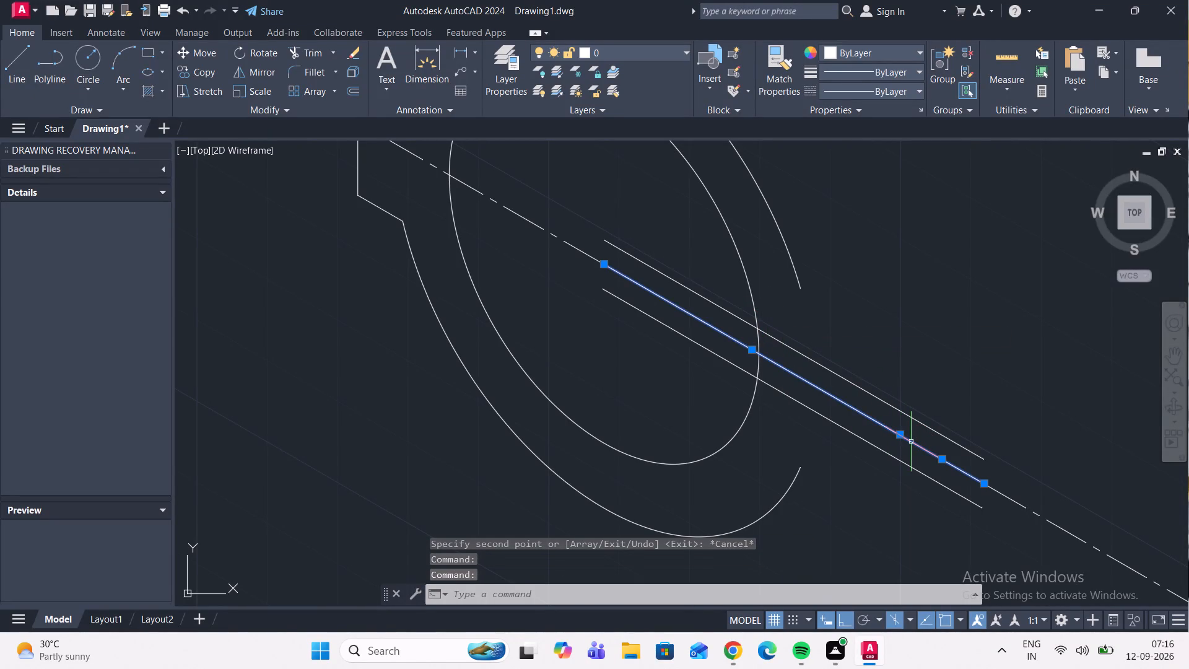
{"action": "key", "text": "Delete"}
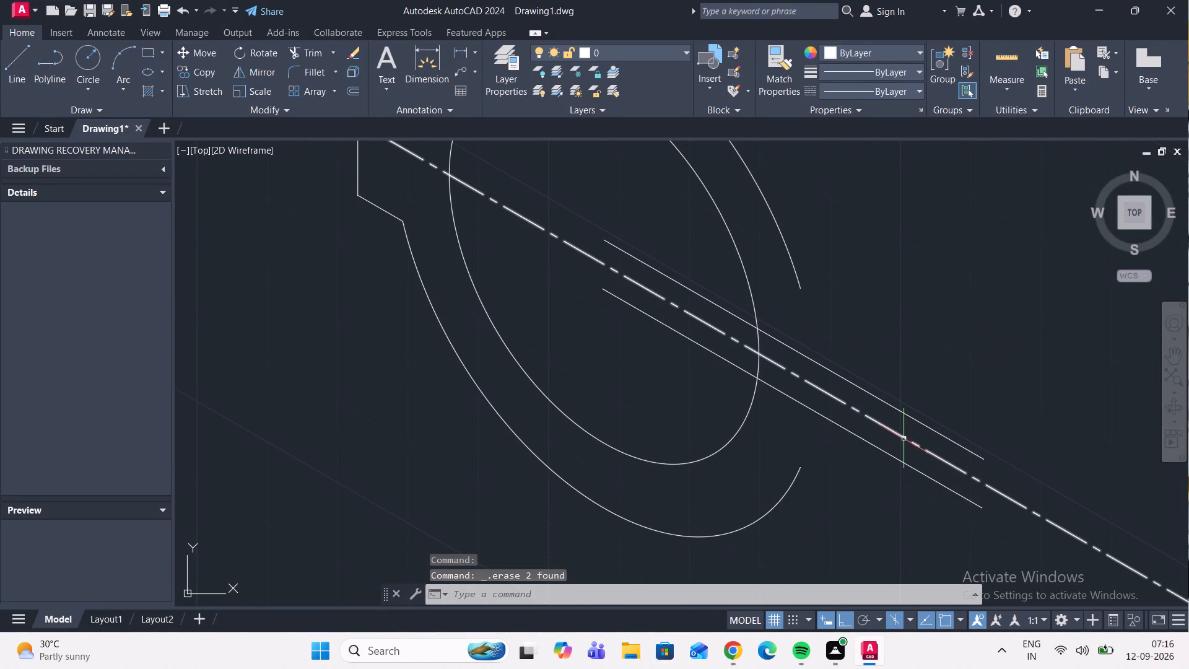
Trim the upper and lower arm lines where they run inside the inner isocircle.
{"action": "scroll", "coordinate": [903, 439], "scroll_direction": "down", "scroll_amount": 1}
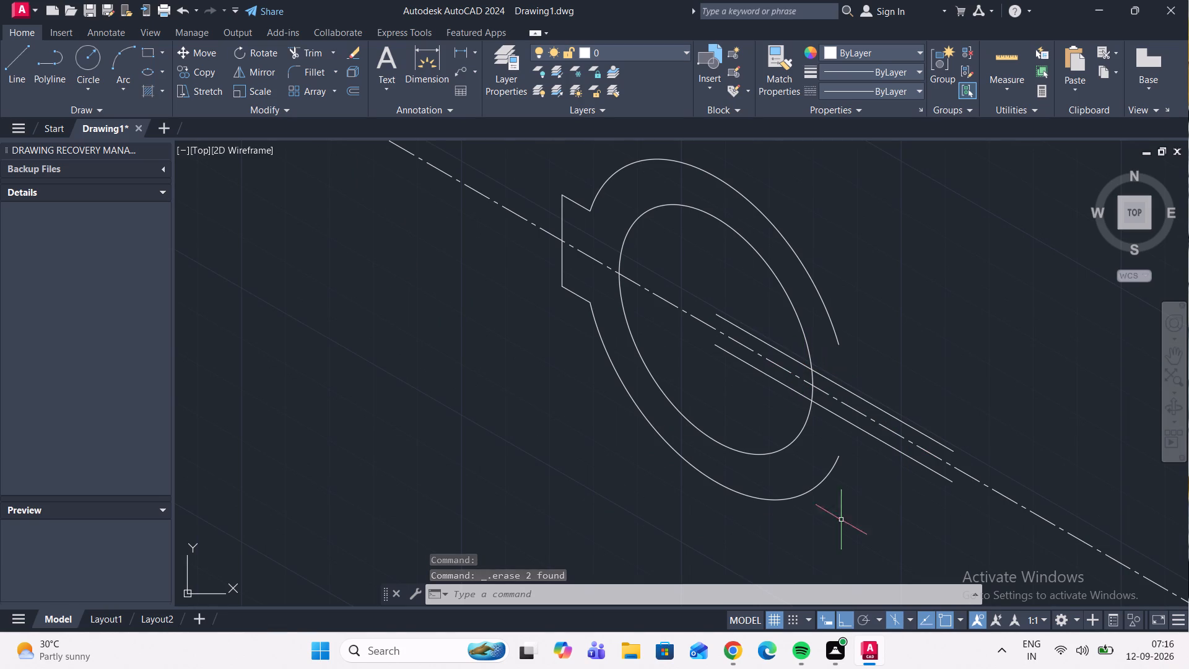
{"action": "left_click", "coordinate": [316, 55]}
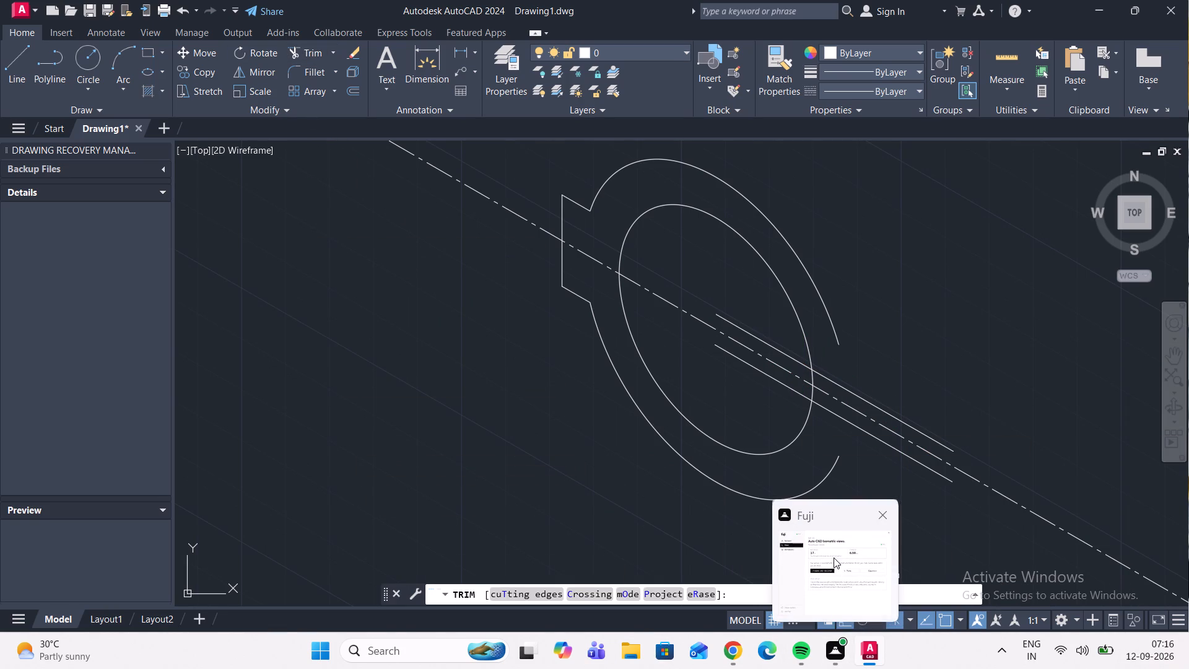
{"action": "left_click", "coordinate": [765, 342]}
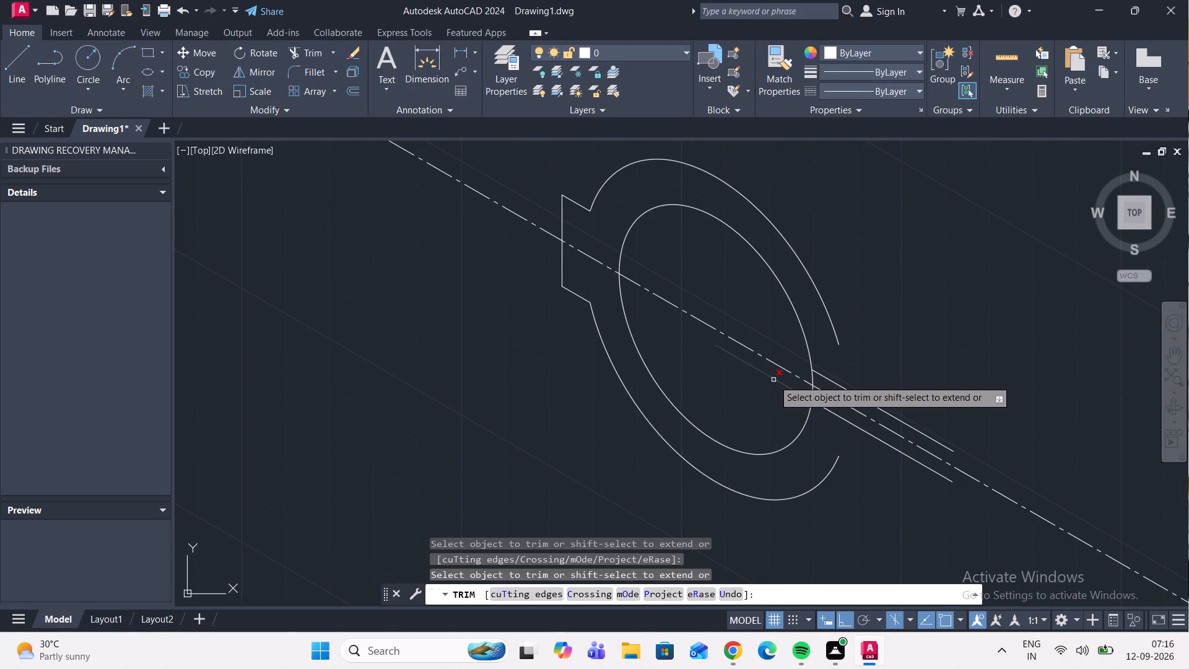
{"action": "left_click", "coordinate": [773, 380]}
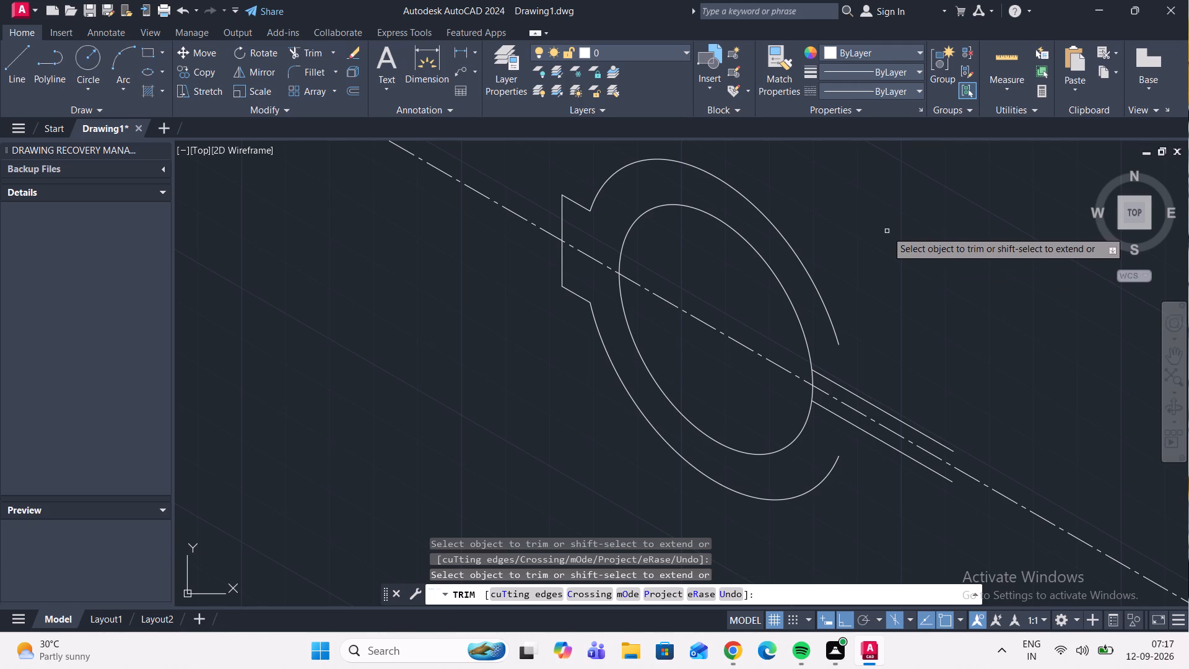
Draw a 50 long line at 30° in the top isoplane from the outer end of the upper arm line.
{"action": "left_click", "coordinate": [27, 57]}
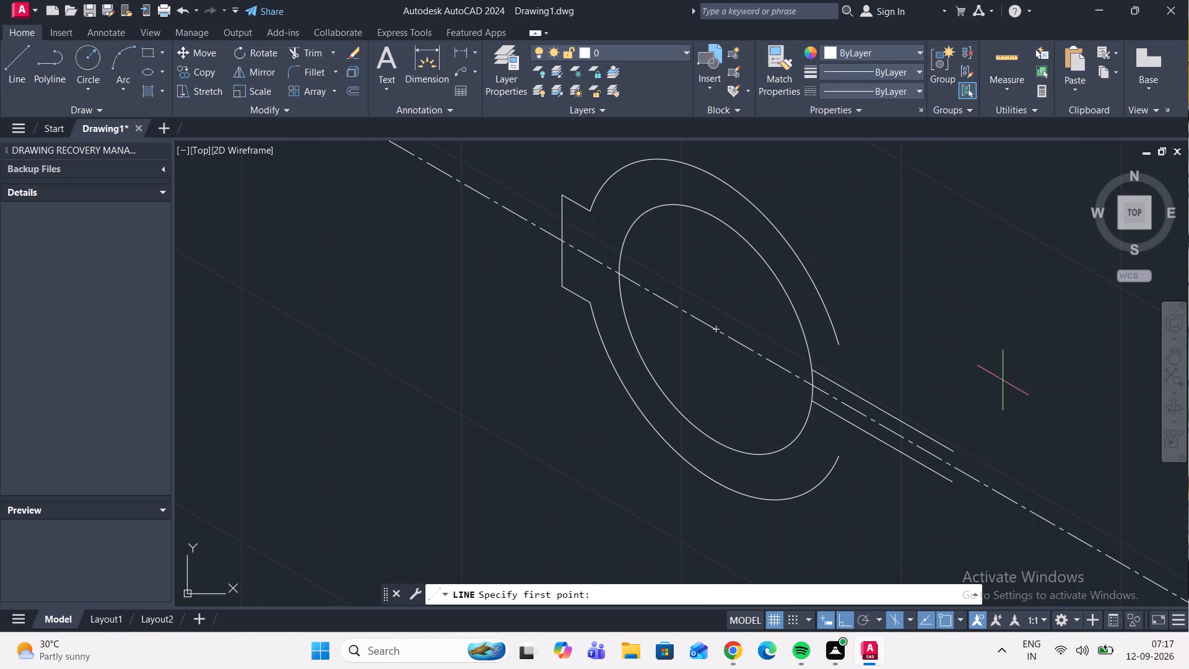
{"action": "left_click", "coordinate": [949, 449]}
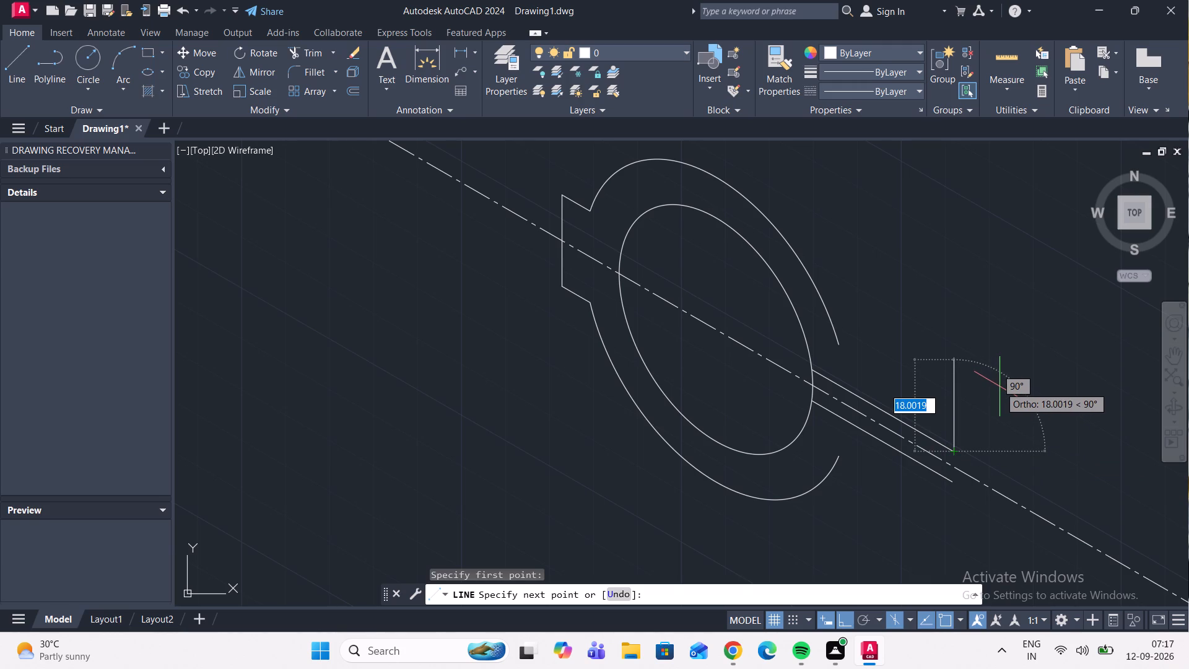
{"action": "key", "text": "F5"}
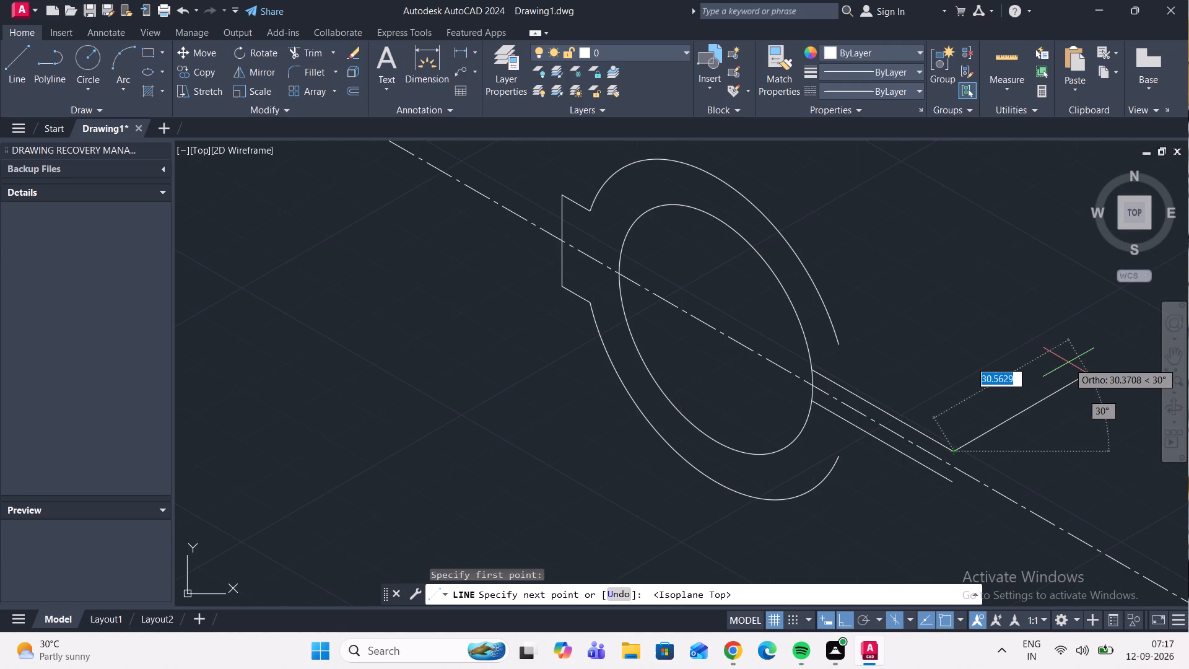
{"action": "key", "text": "5"}
{"action": "key", "text": "0"}
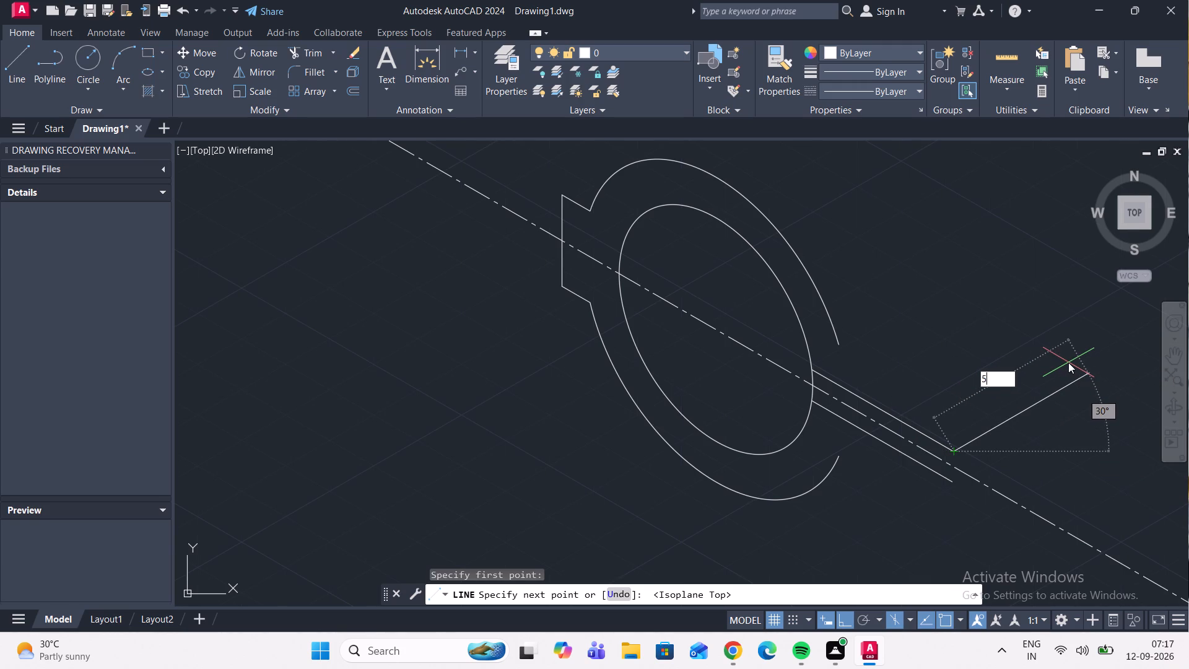
{"action": "key", "text": "Return"}
{"action": "scroll", "coordinate": [1068, 362], "scroll_direction": "down", "scroll_amount": 2}
{"action": "middle_click_drag", "start_coordinate": [1067, 362], "coordinate": [964, 335]}
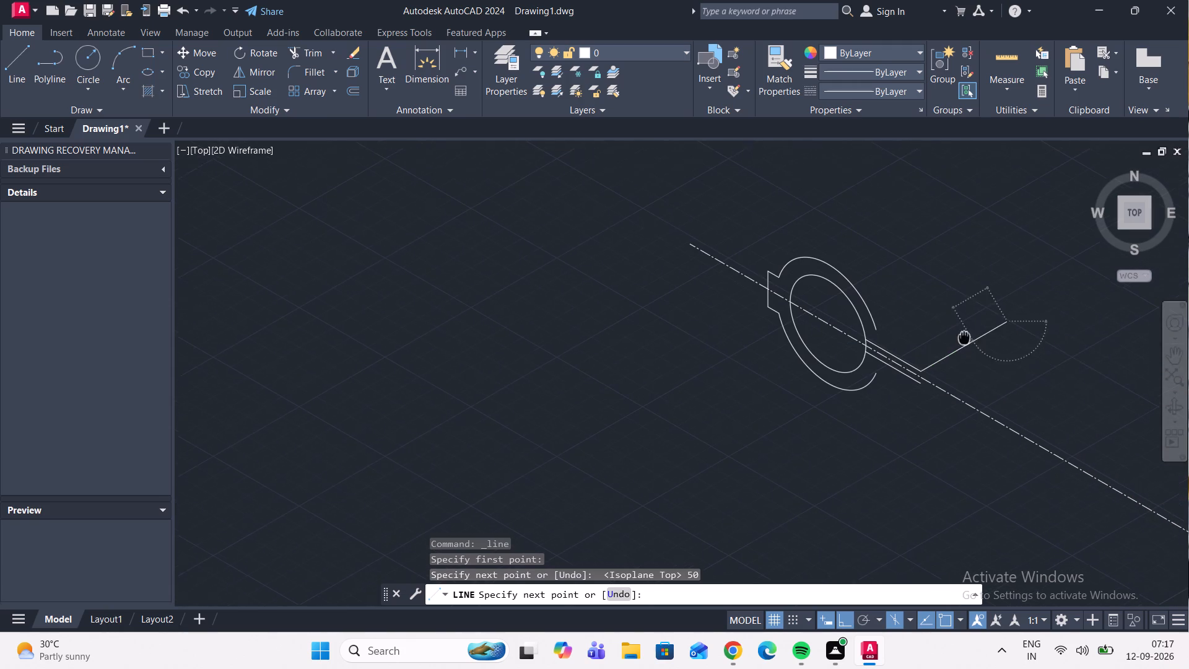
{"action": "middle_click_drag", "start_coordinate": [964, 335], "coordinate": [959, 329]}
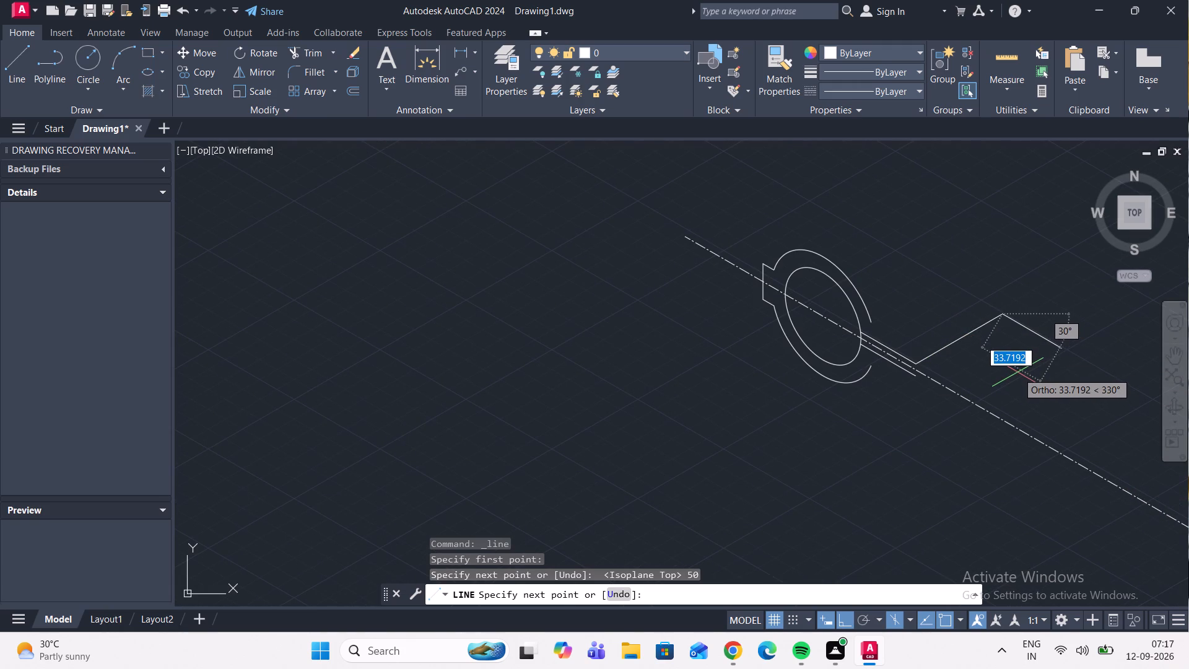
{"action": "key", "text": "F5"}
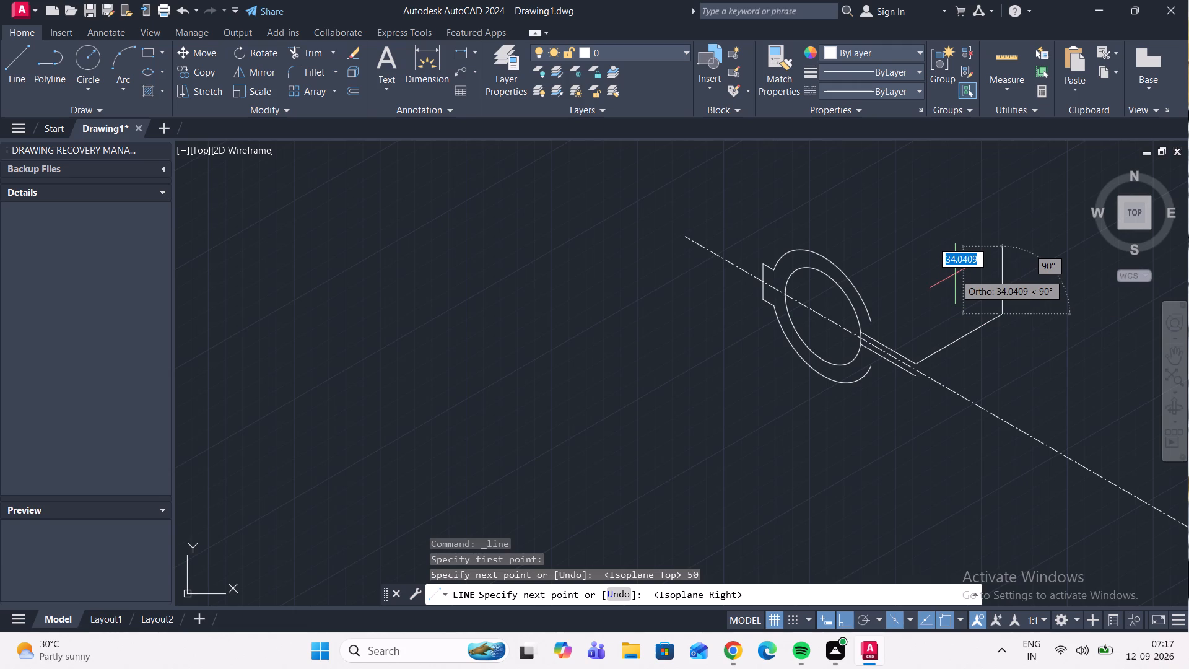
{"action": "key", "text": "Escape"}
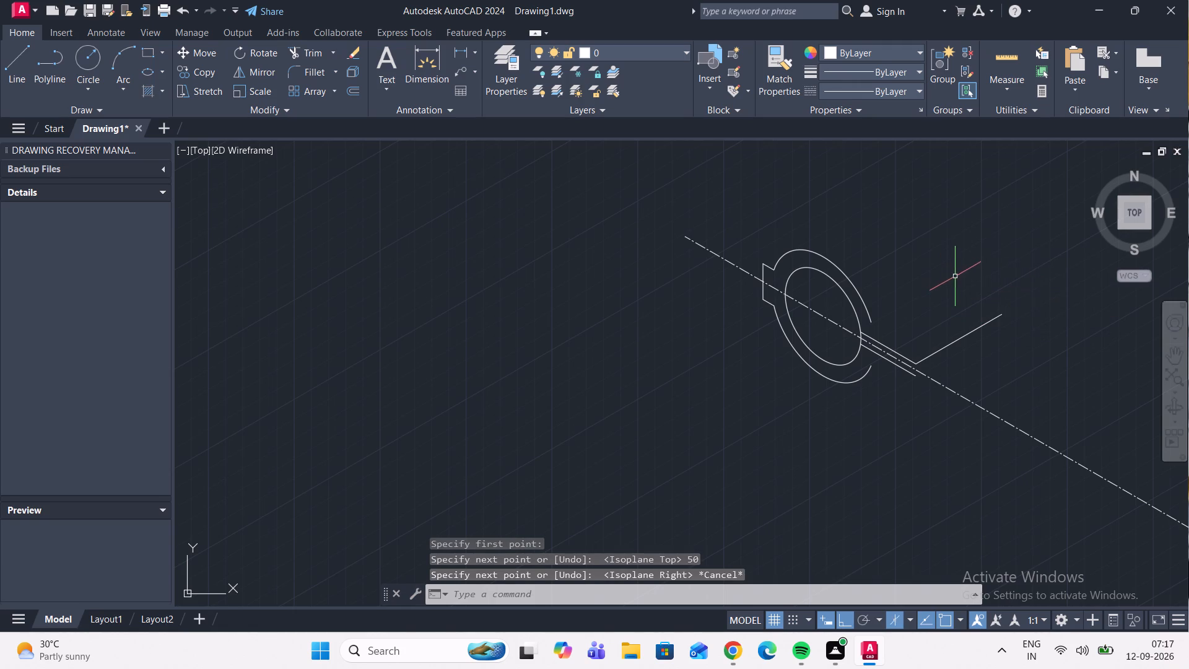
Draw a line about 56 long at 150° in the left isoplane from the far end of the 50 line.
{"action": "scroll", "coordinate": [911, 305], "scroll_direction": "up", "scroll_amount": 1}
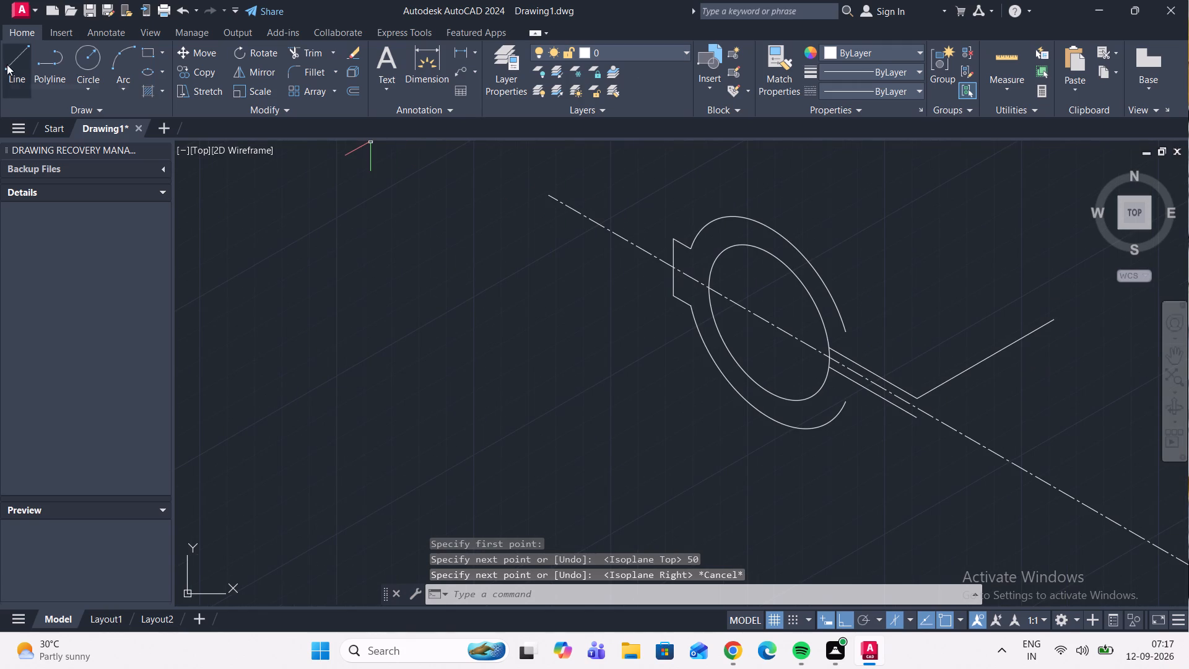
{"action": "scroll", "coordinate": [830, 383], "scroll_direction": "up", "scroll_amount": 2}
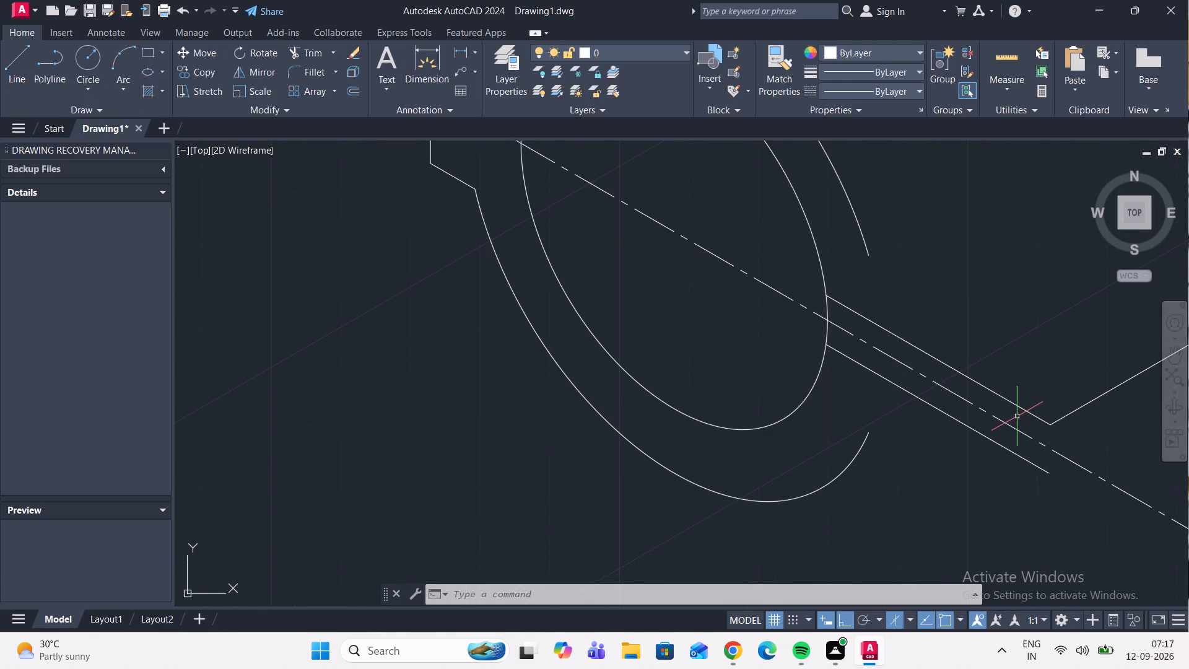
{"action": "scroll", "coordinate": [1021, 405], "scroll_direction": "down", "scroll_amount": 2}
{"action": "middle_click_drag", "start_coordinate": [1027, 380], "coordinate": [772, 346]}
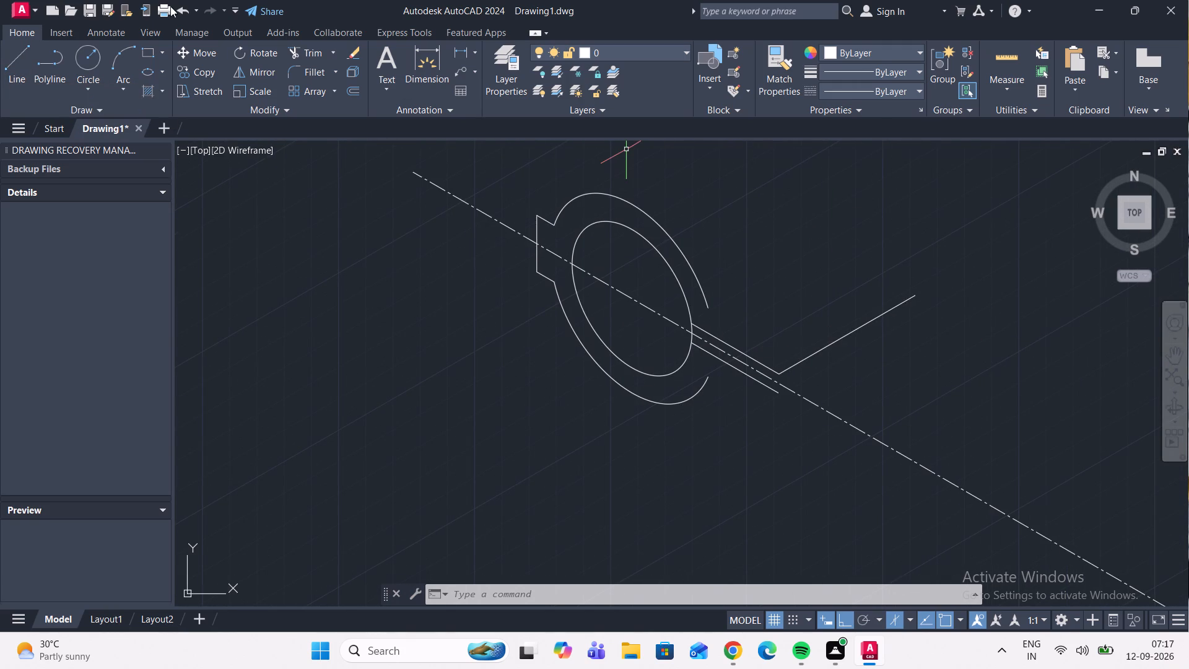
{"action": "left_click", "coordinate": [16, 62]}
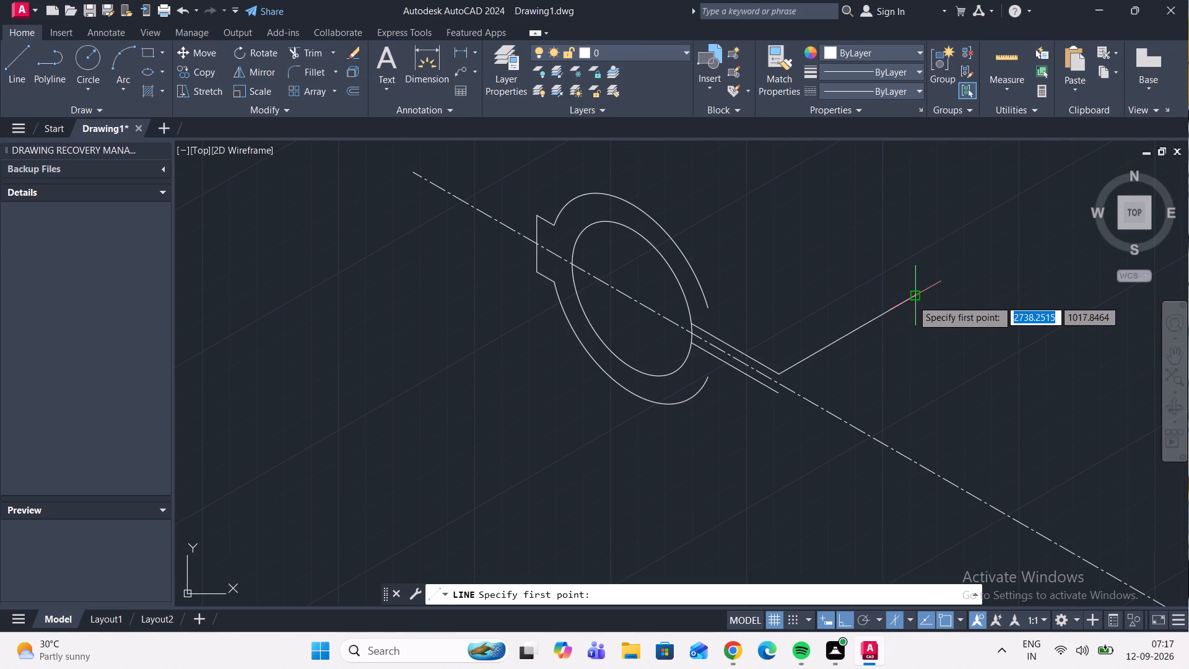
{"action": "left_click", "coordinate": [912, 299]}
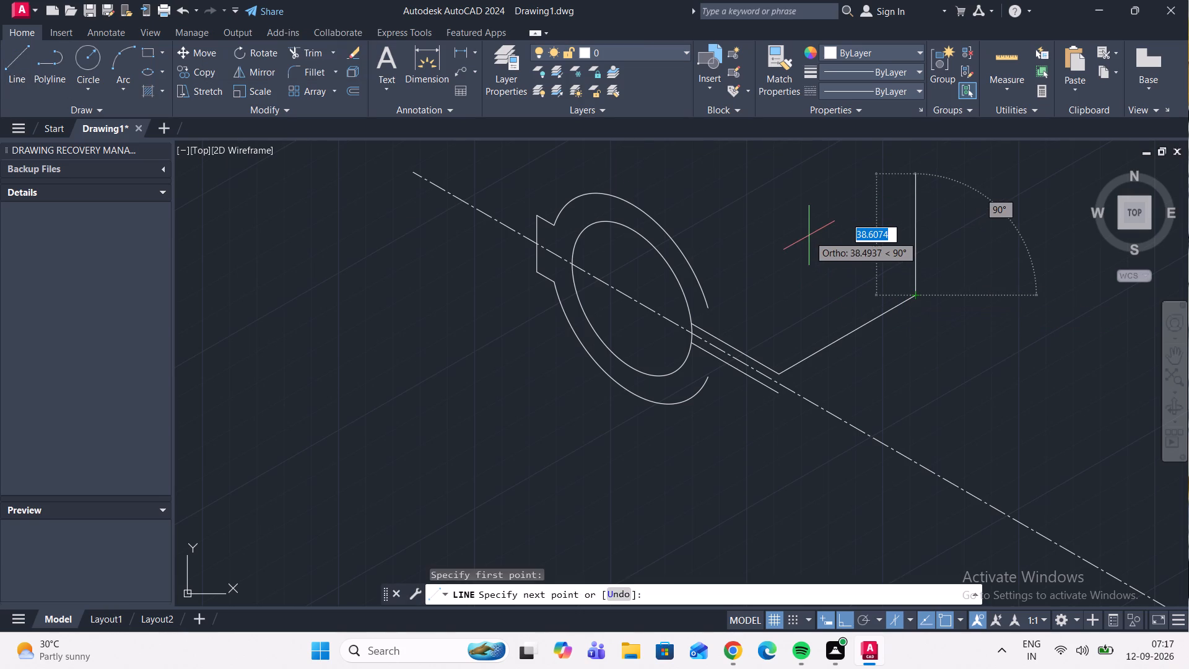
{"action": "key", "text": "F5"}
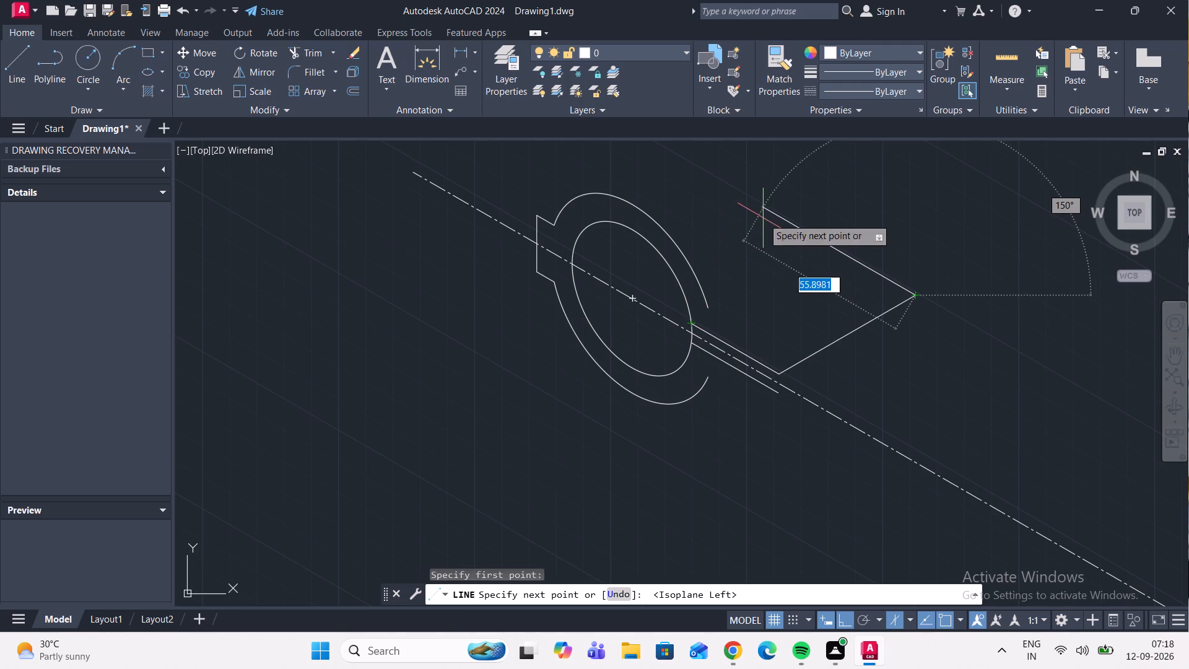
{"action": "left_click", "coordinate": [738, 252]}
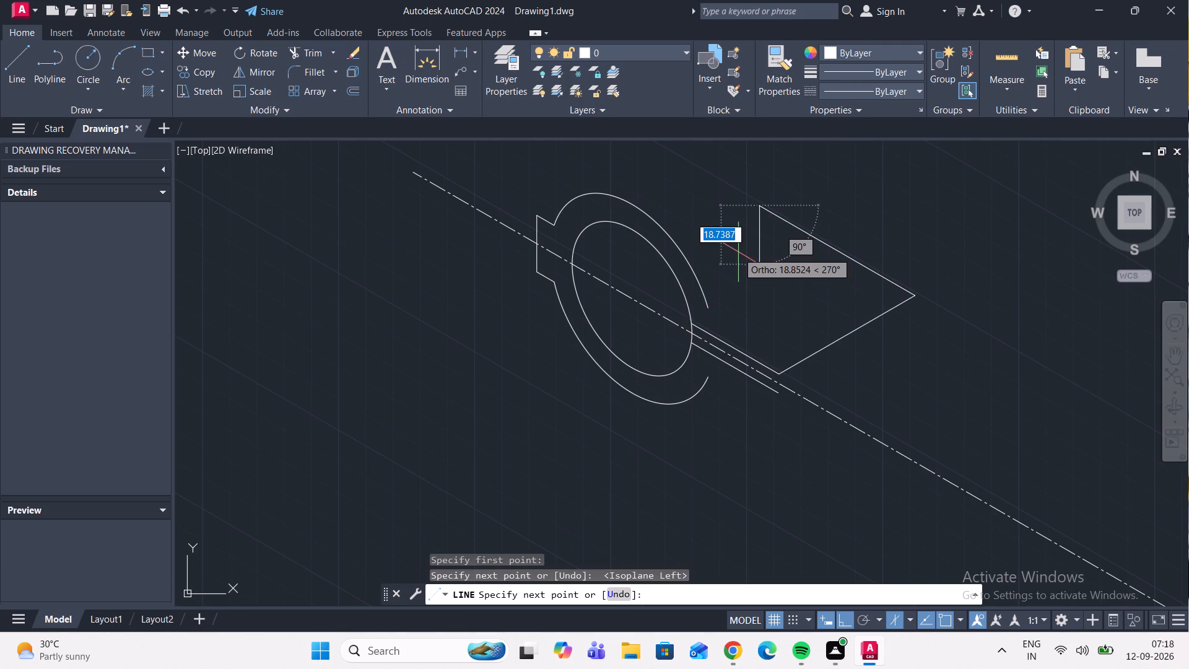
{"action": "key", "text": "Escape"}
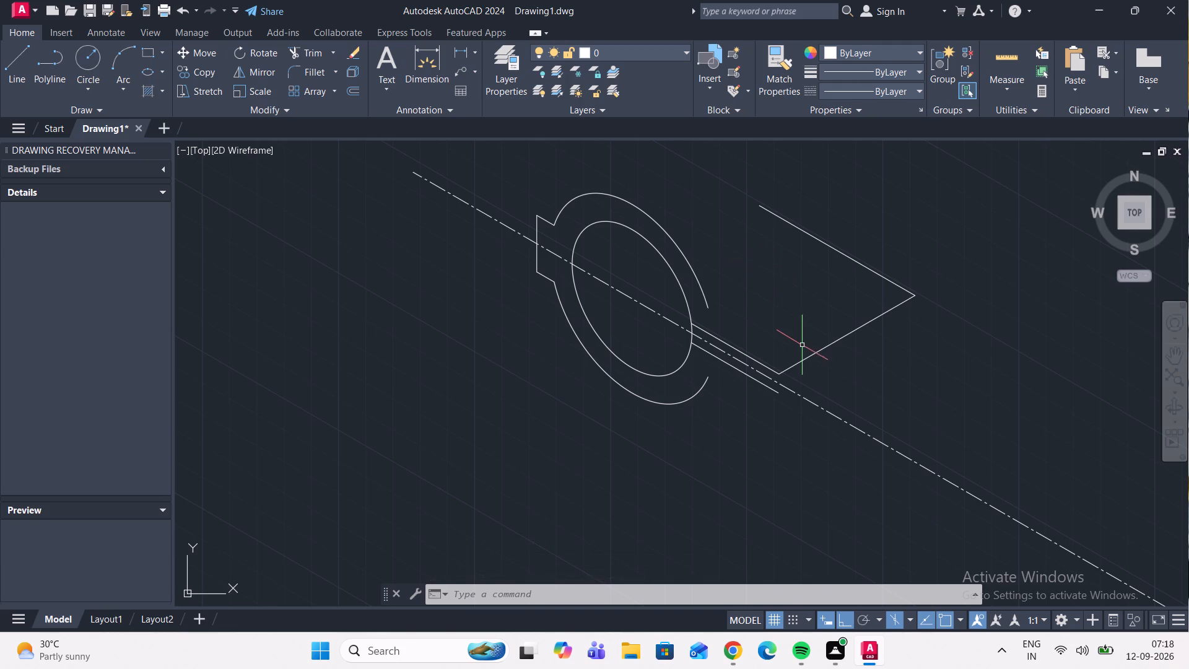
Fillet the corner between the upper arm line and the 50 long depth line with radius 5.
{"action": "middle_click_drag", "start_coordinate": [801, 347], "coordinate": [807, 317]}
{"action": "scroll", "coordinate": [772, 336], "scroll_direction": "up", "scroll_amount": 2}
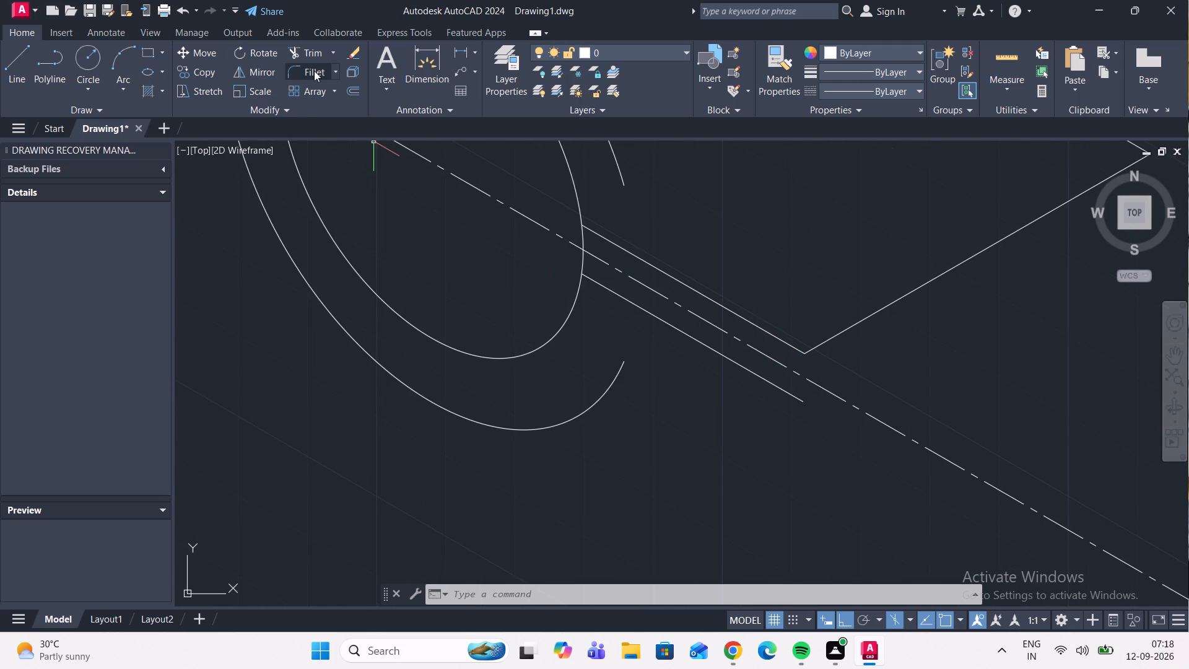
{"action": "left_click", "coordinate": [336, 74]}
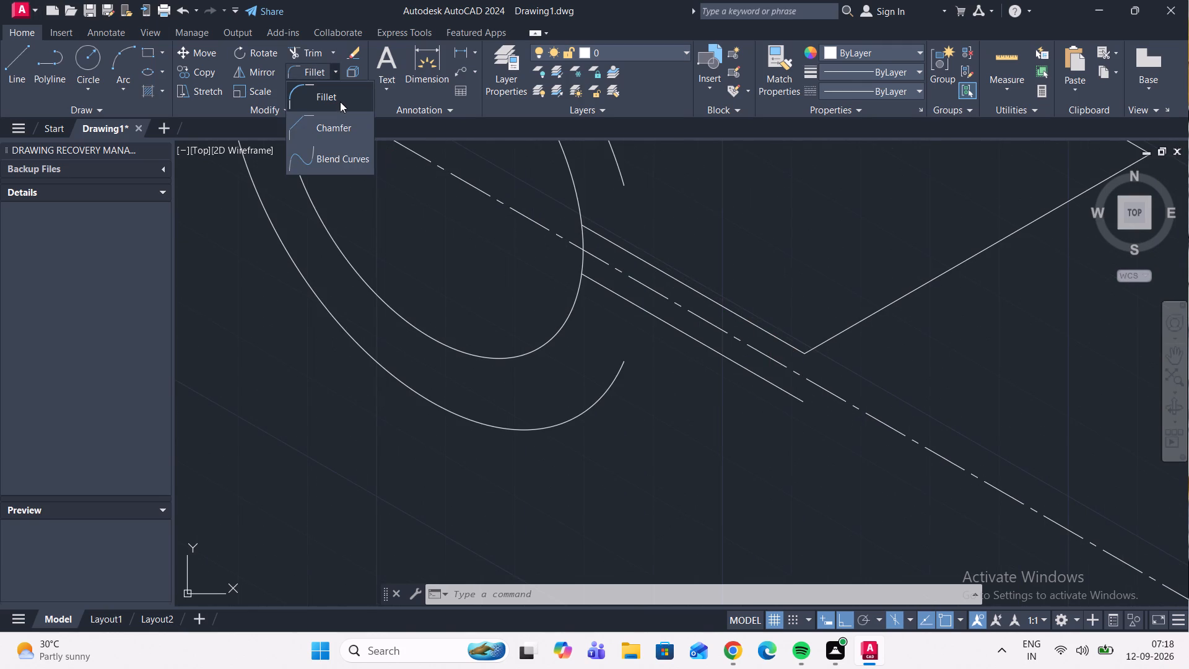
{"action": "left_click", "coordinate": [339, 103]}
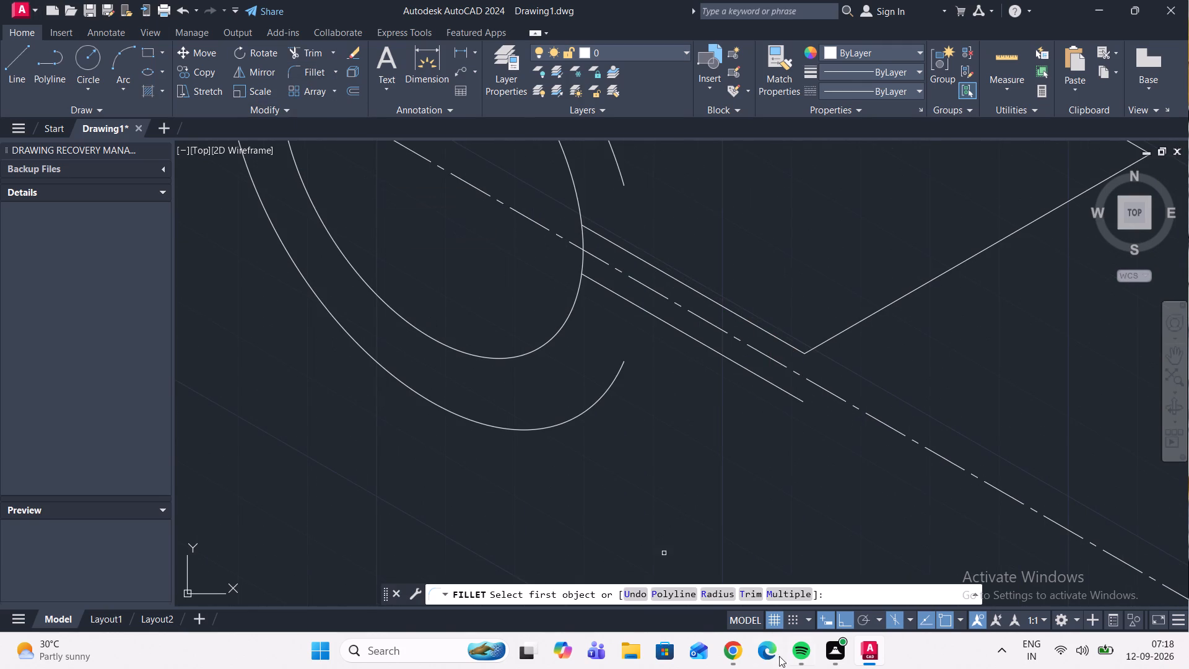
{"action": "left_click", "coordinate": [727, 593]}
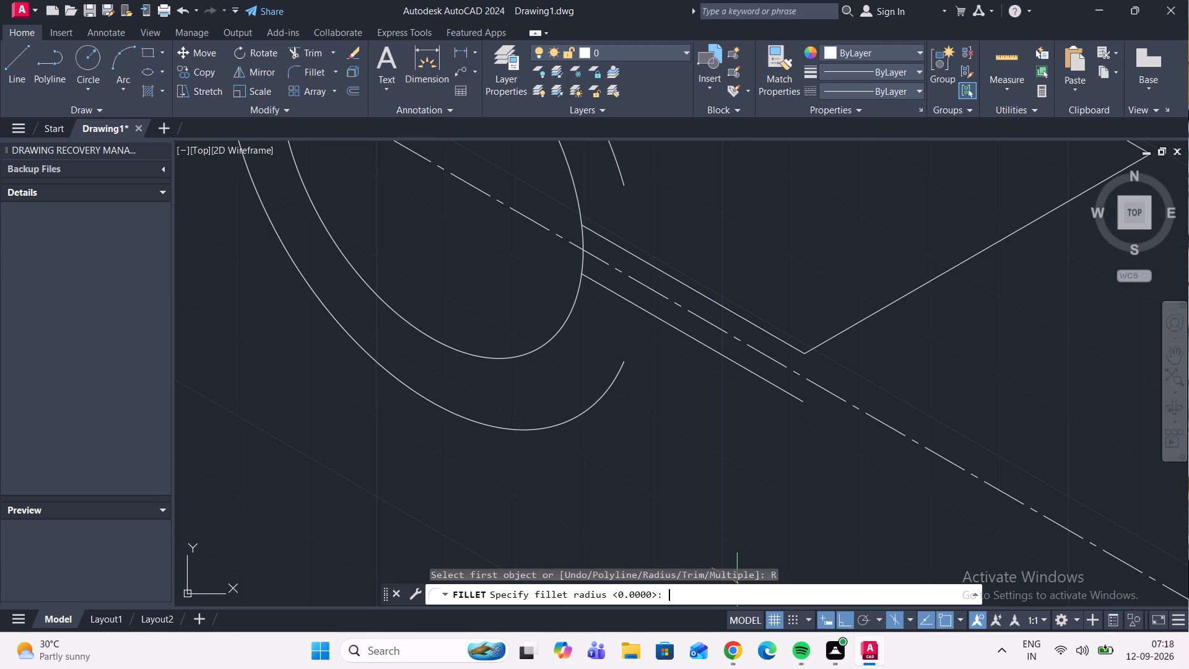
{"action": "key", "text": "5"}
{"action": "key", "text": "Return"}
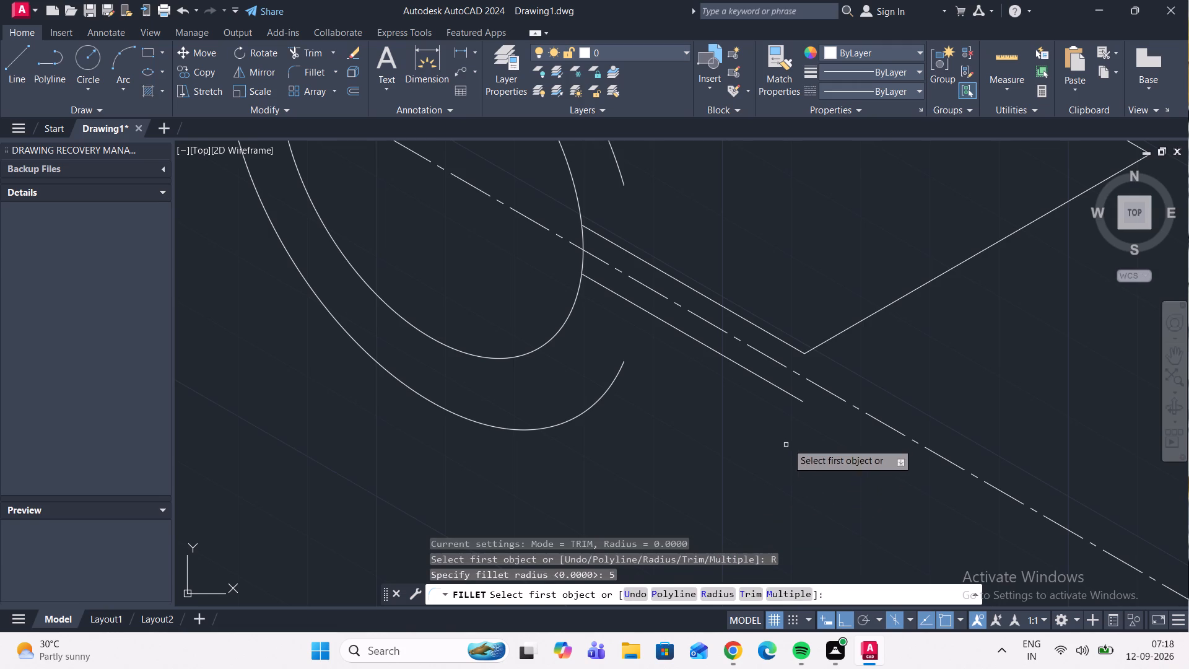
{"action": "left_click", "coordinate": [825, 343]}
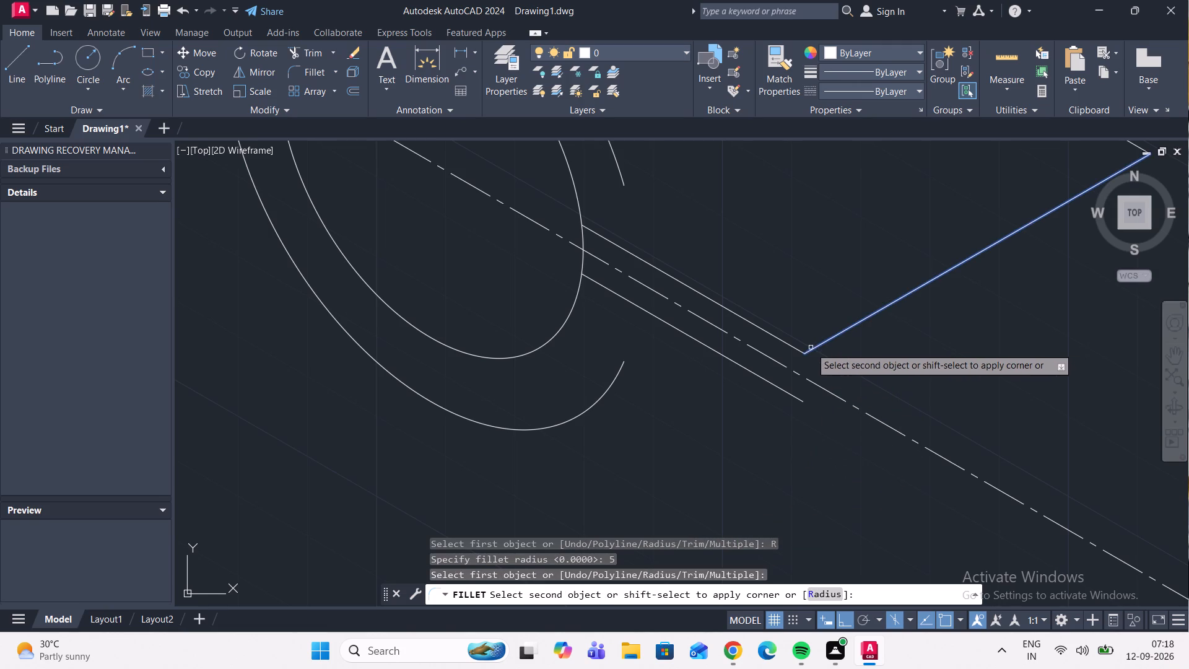
{"action": "left_click", "coordinate": [778, 338]}
Fillet the far corner between the 50 long depth line and the 150° line with the same radius 5.
{"action": "middle_click_drag", "start_coordinate": [808, 318], "coordinate": [801, 326]}
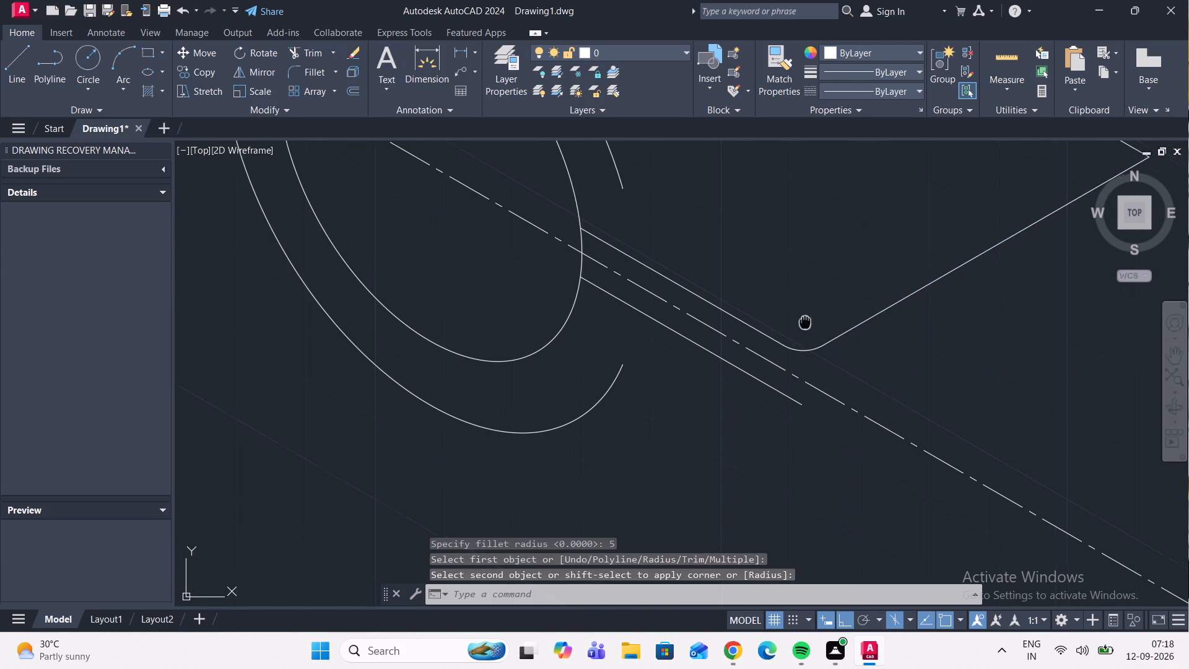
{"action": "middle_click_drag", "start_coordinate": [801, 326], "coordinate": [644, 406]}
{"action": "middle_click_drag", "start_coordinate": [713, 364], "coordinate": [615, 444]}
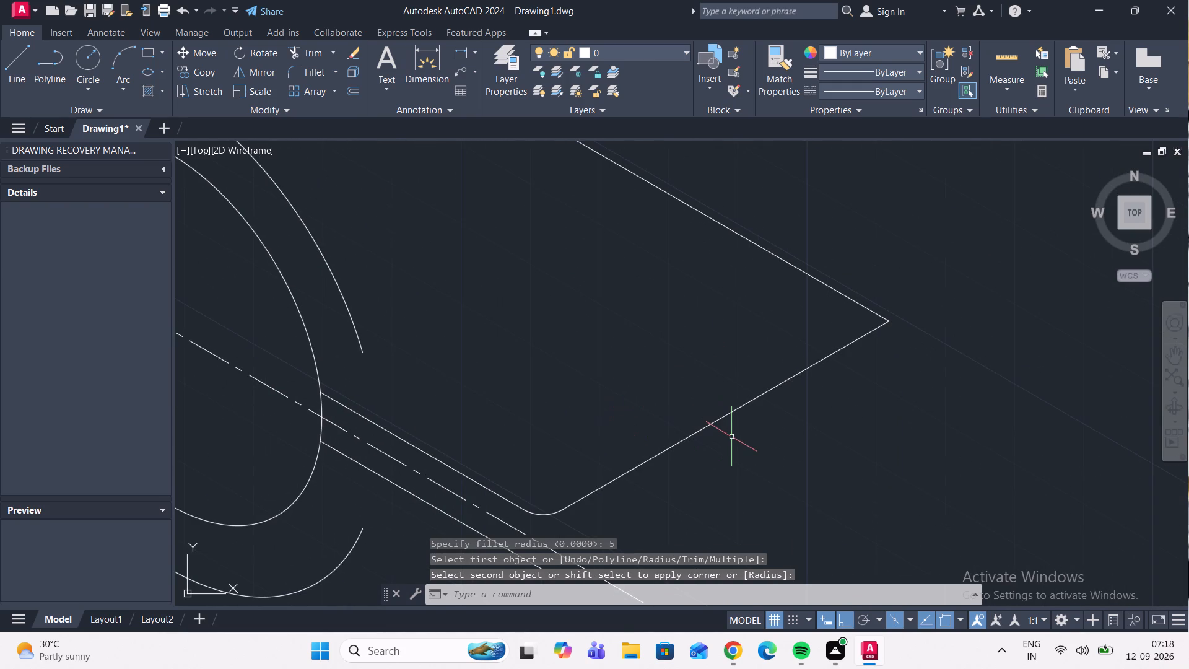
{"action": "key", "text": "space"}
{"action": "left_click", "coordinate": [852, 342]}
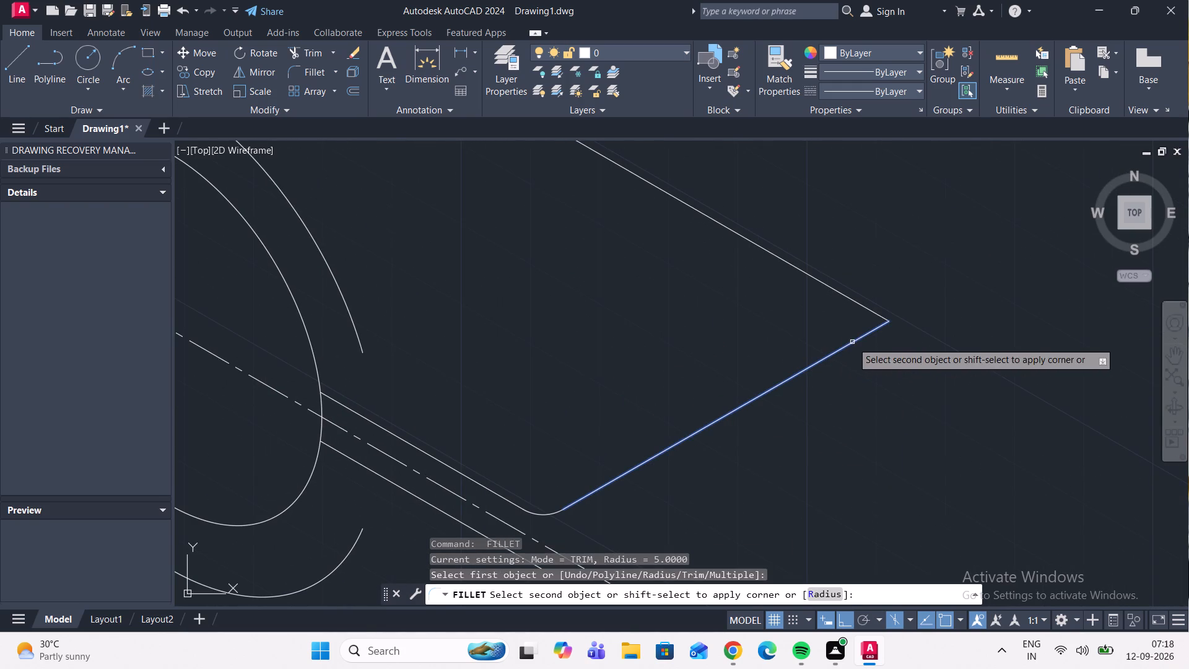
{"action": "left_click", "coordinate": [865, 305]}
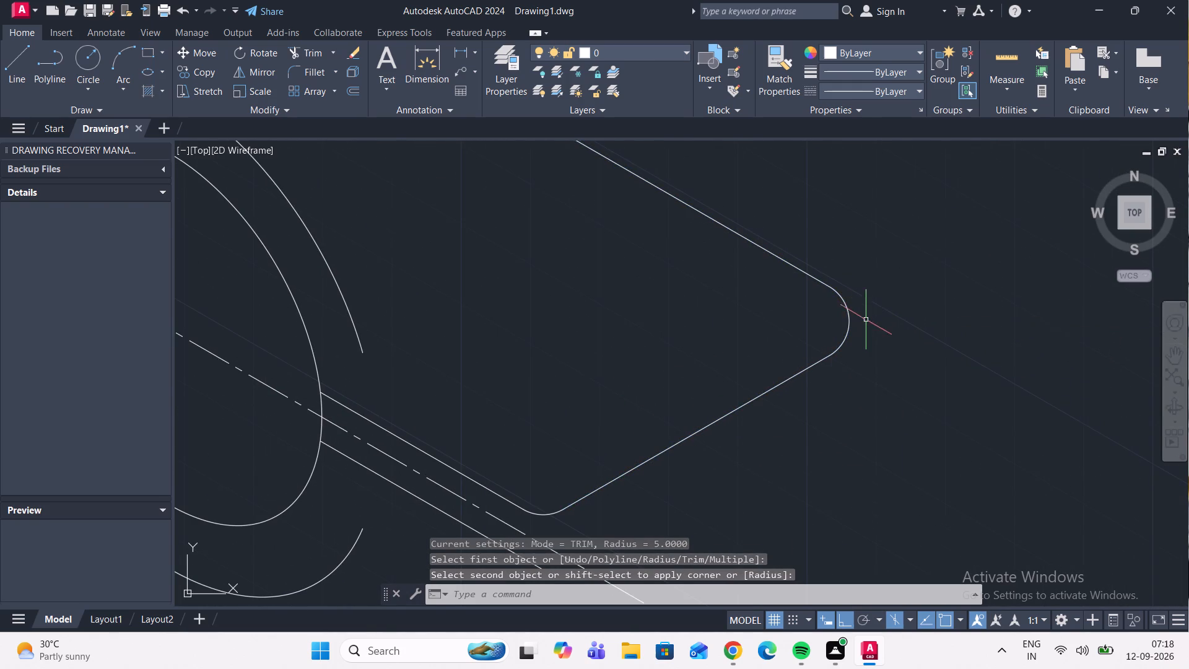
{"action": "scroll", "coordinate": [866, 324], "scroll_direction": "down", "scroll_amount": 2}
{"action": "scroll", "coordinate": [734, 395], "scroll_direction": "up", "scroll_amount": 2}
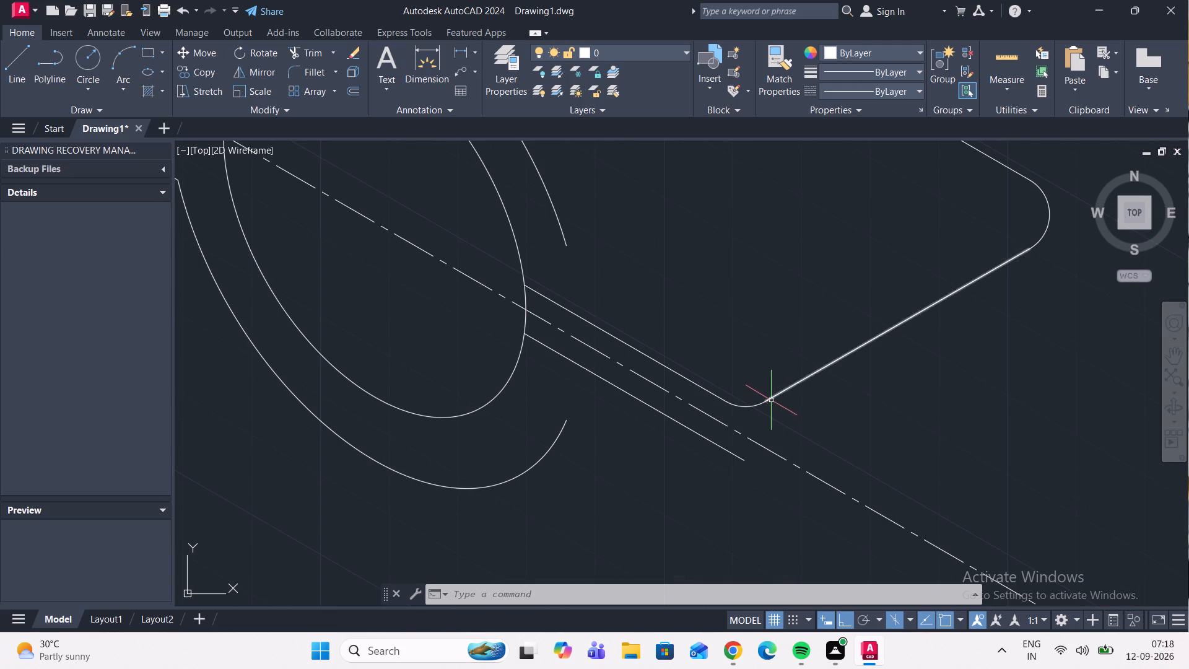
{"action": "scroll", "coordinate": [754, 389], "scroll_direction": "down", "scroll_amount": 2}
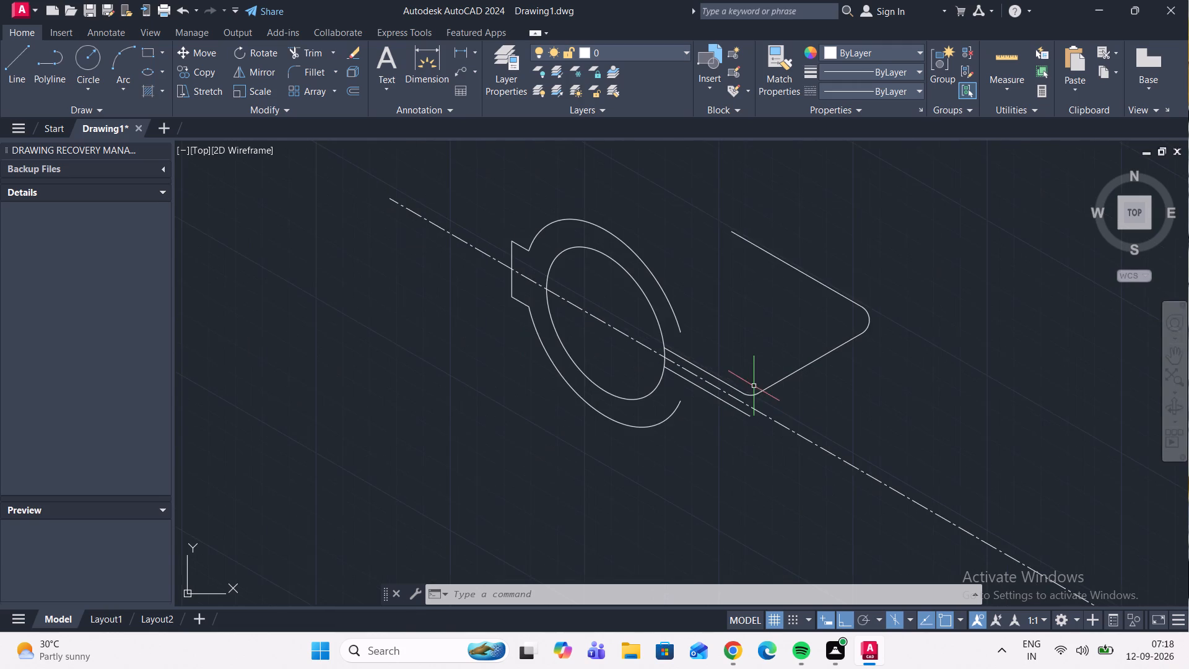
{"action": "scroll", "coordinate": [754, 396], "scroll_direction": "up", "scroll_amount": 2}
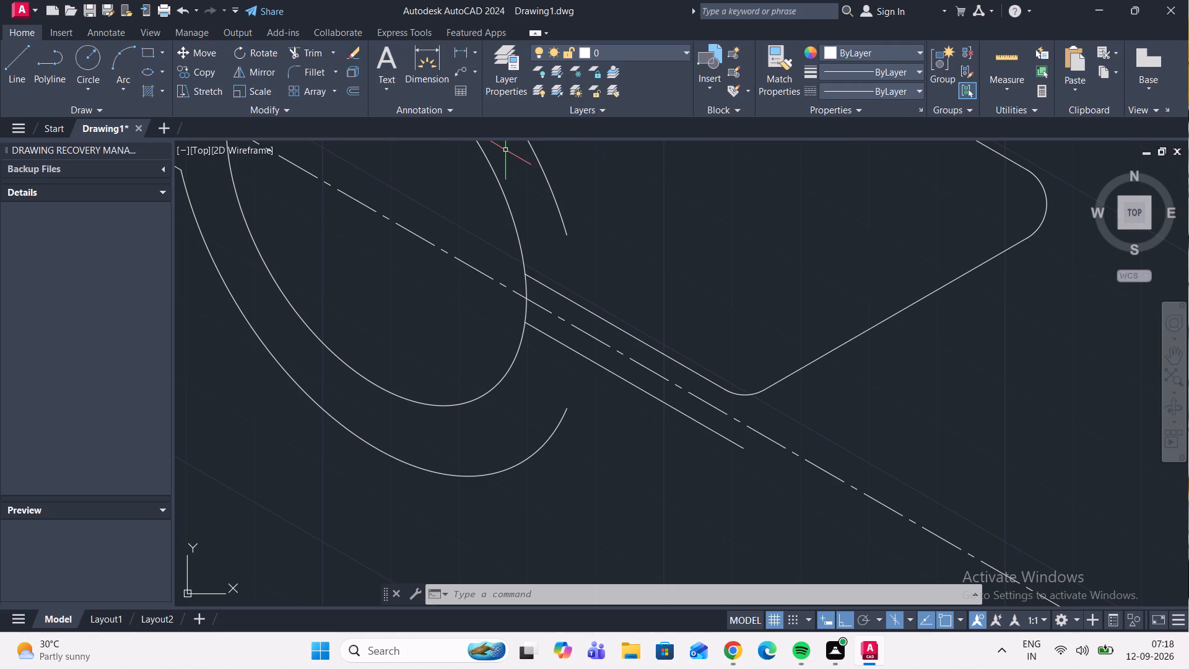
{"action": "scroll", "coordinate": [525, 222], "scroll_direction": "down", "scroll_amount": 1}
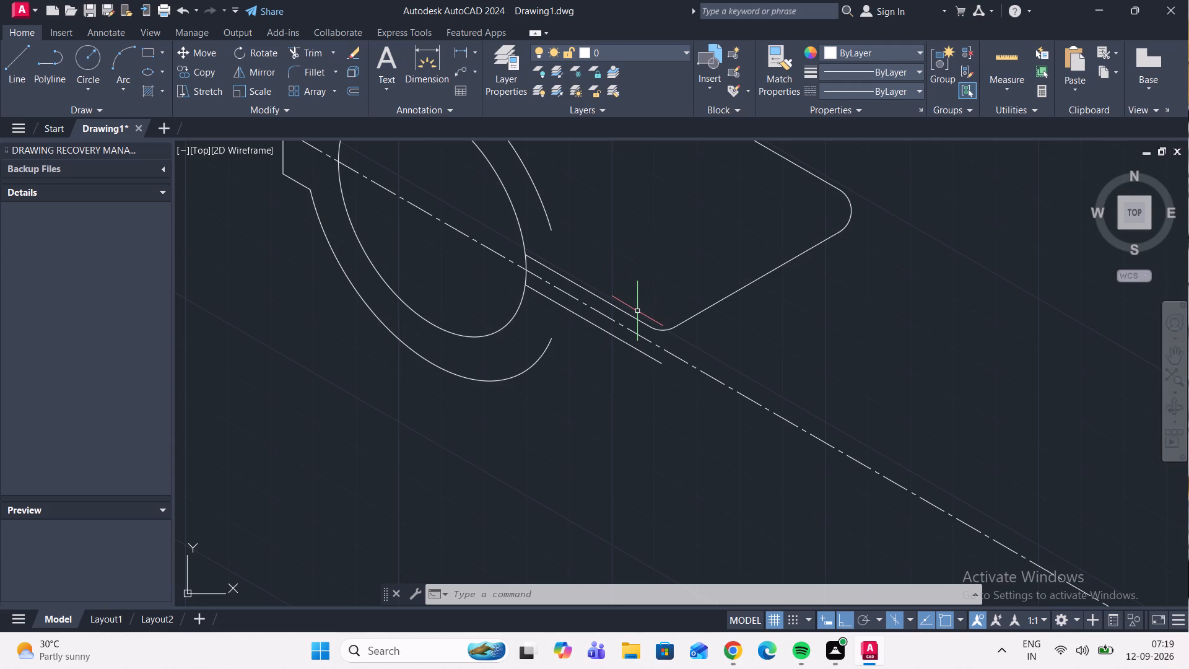
Copy the upper arm profile, including both fillets and the far line, from its end on the inner isocircle to the lower arm line's end.
{"action": "scroll", "coordinate": [637, 311], "scroll_direction": "up", "scroll_amount": 1}
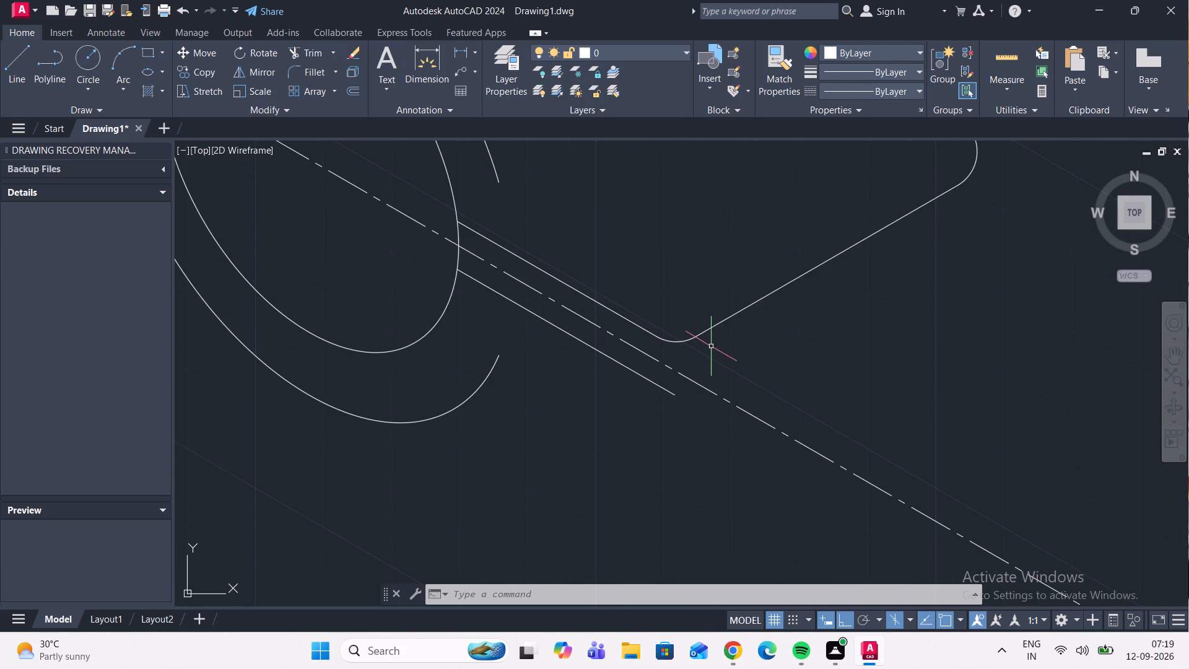
{"action": "left_click_drag", "start_coordinate": [739, 348], "coordinate": [728, 320]}
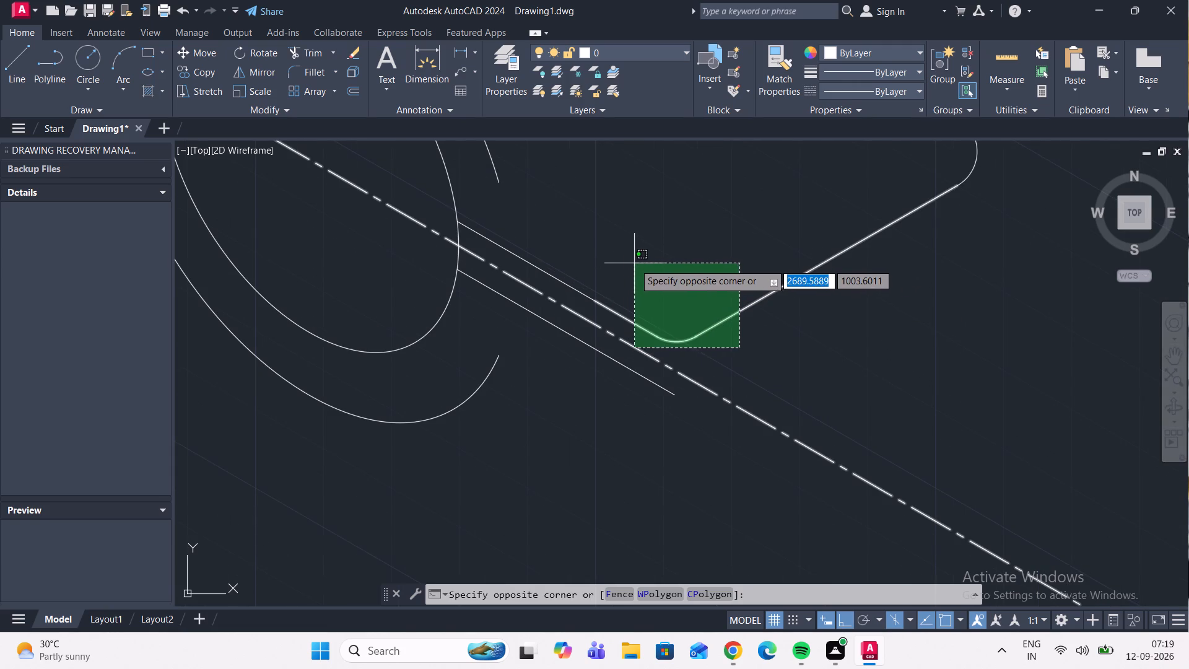
{"action": "left_click", "coordinate": [645, 267]}
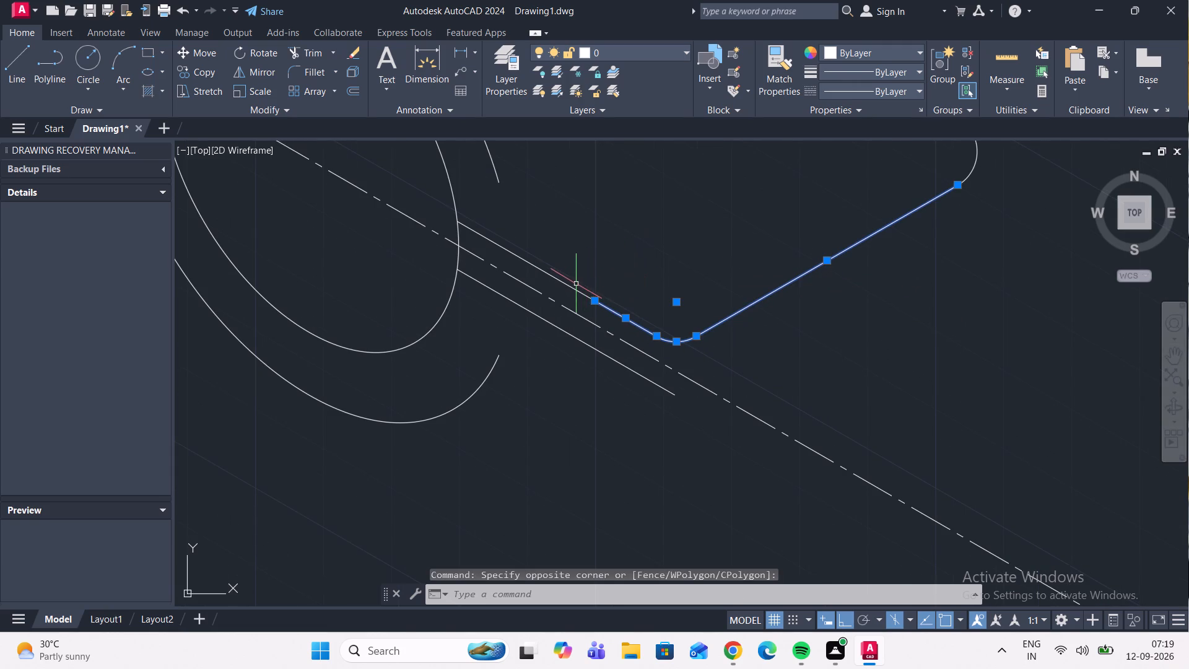
{"action": "left_click", "coordinate": [573, 286]}
{"action": "middle_click_drag", "start_coordinate": [705, 271], "coordinate": [599, 386]}
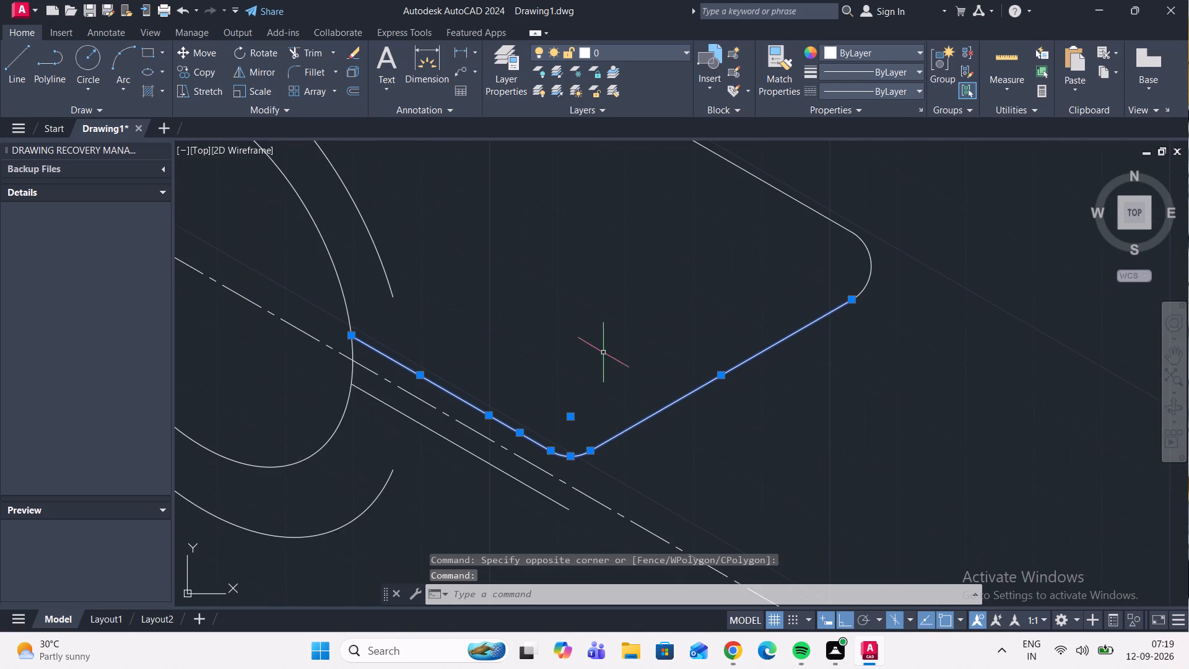
{"action": "left_click", "coordinate": [891, 289]}
{"action": "left_click", "coordinate": [829, 222]}
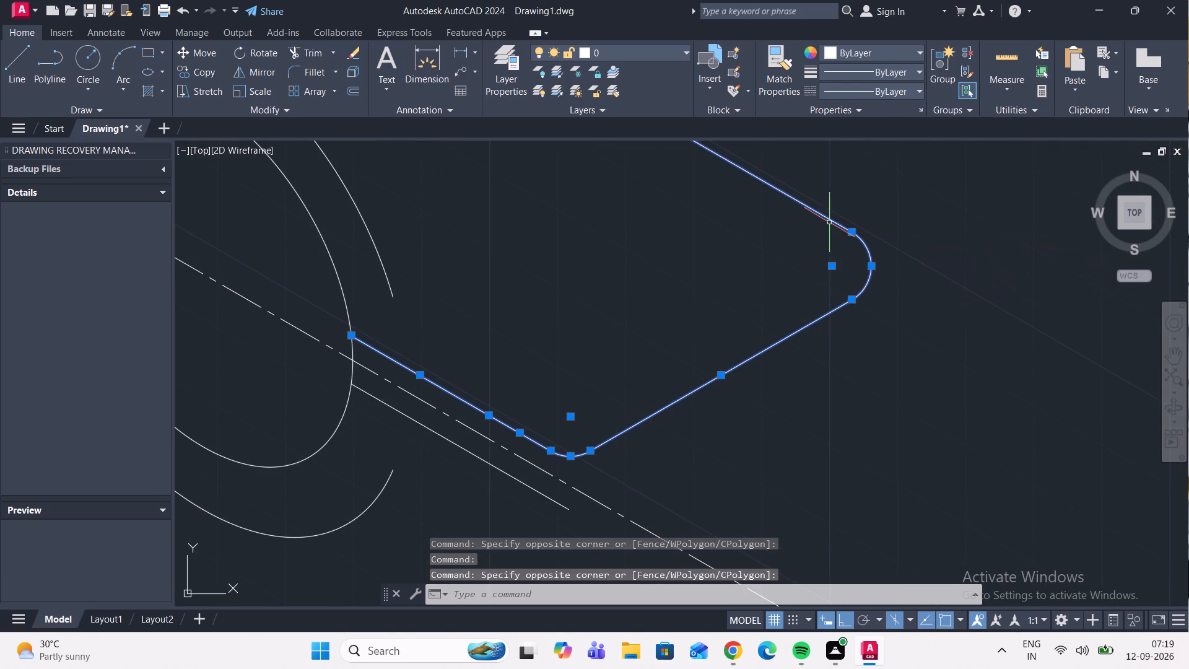
{"action": "scroll", "coordinate": [838, 225], "scroll_direction": "down", "scroll_amount": 2}
{"action": "scroll", "coordinate": [668, 289], "scroll_direction": "up", "scroll_amount": 1}
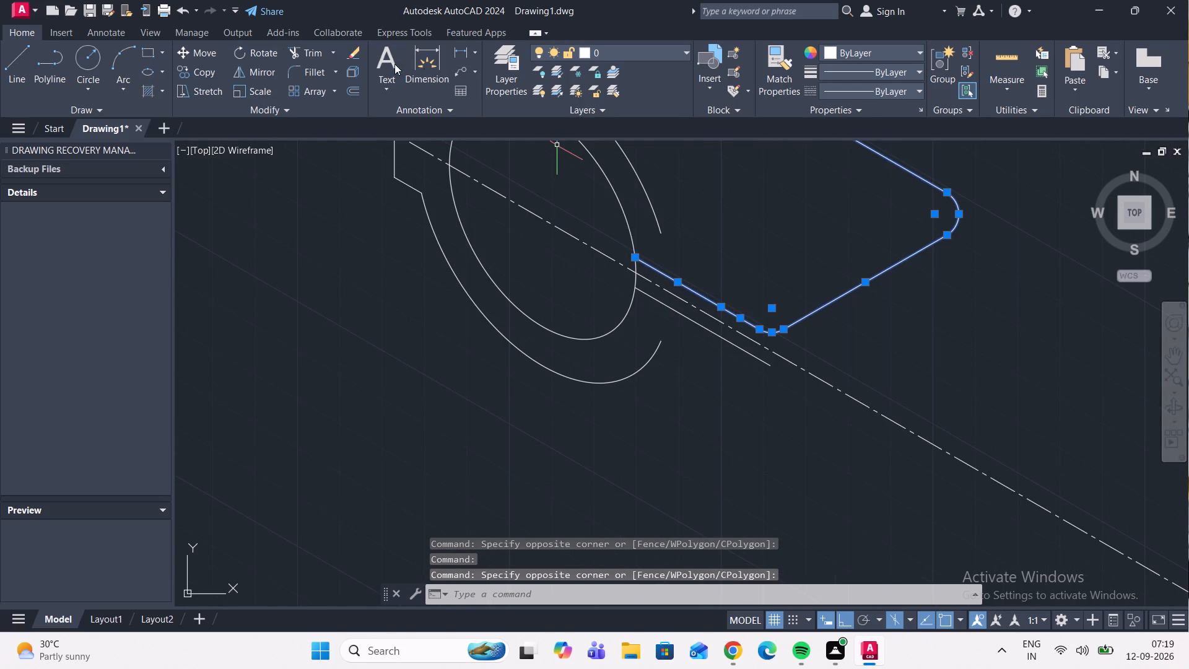
{"action": "left_click", "coordinate": [203, 72]}
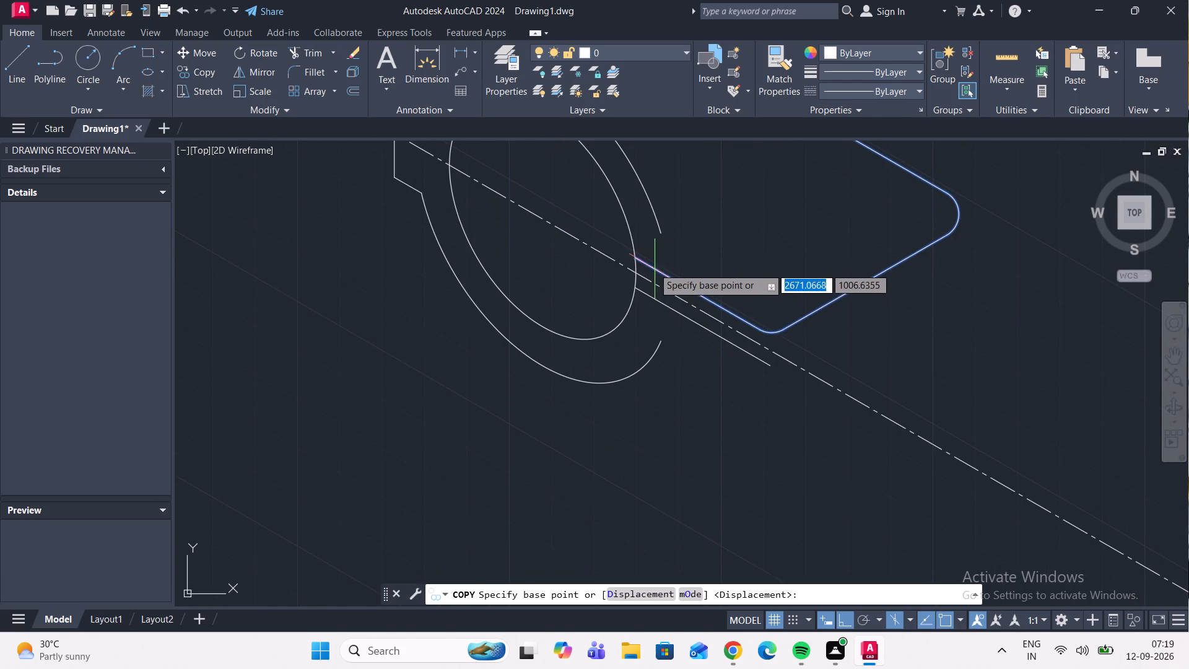
{"action": "scroll", "coordinate": [653, 267], "scroll_direction": "up", "scroll_amount": 2}
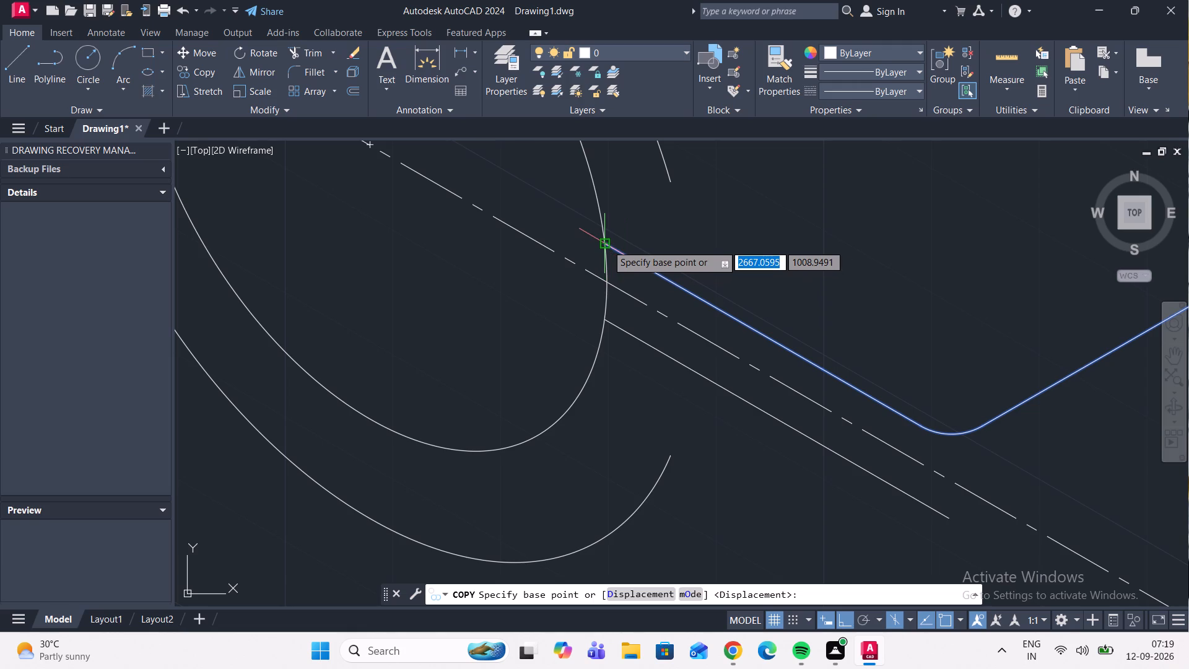
{"action": "scroll", "coordinate": [607, 245], "scroll_direction": "up", "scroll_amount": 2}
{"action": "left_click", "coordinate": [599, 240]}
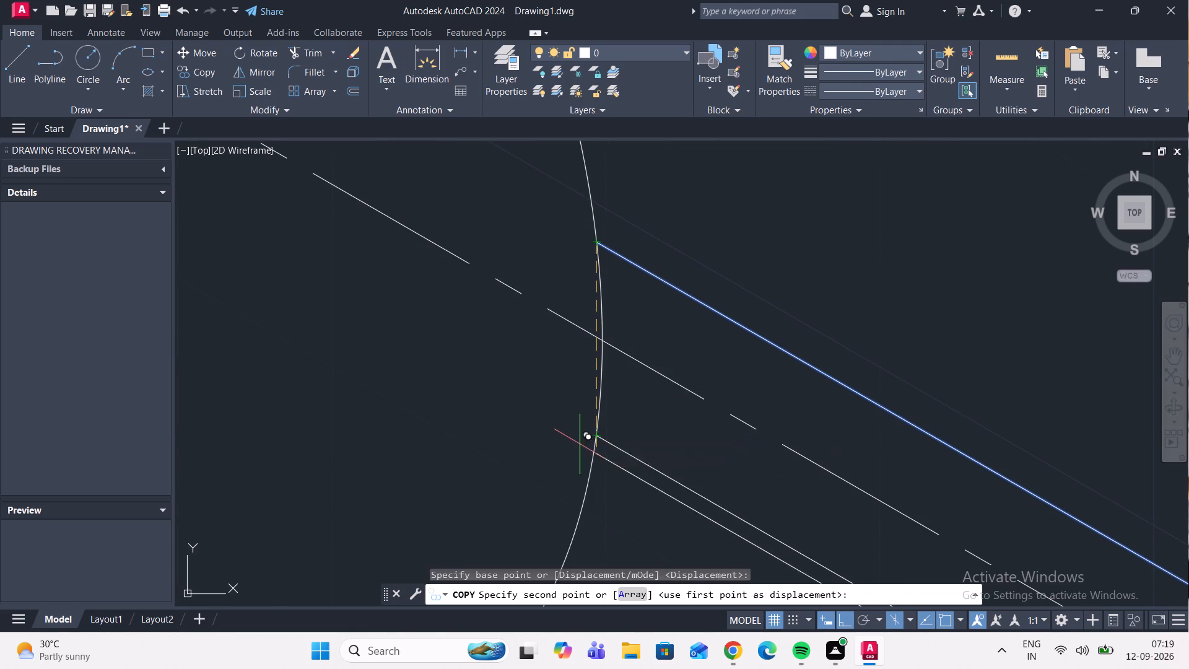
{"action": "left_click", "coordinate": [593, 432]}
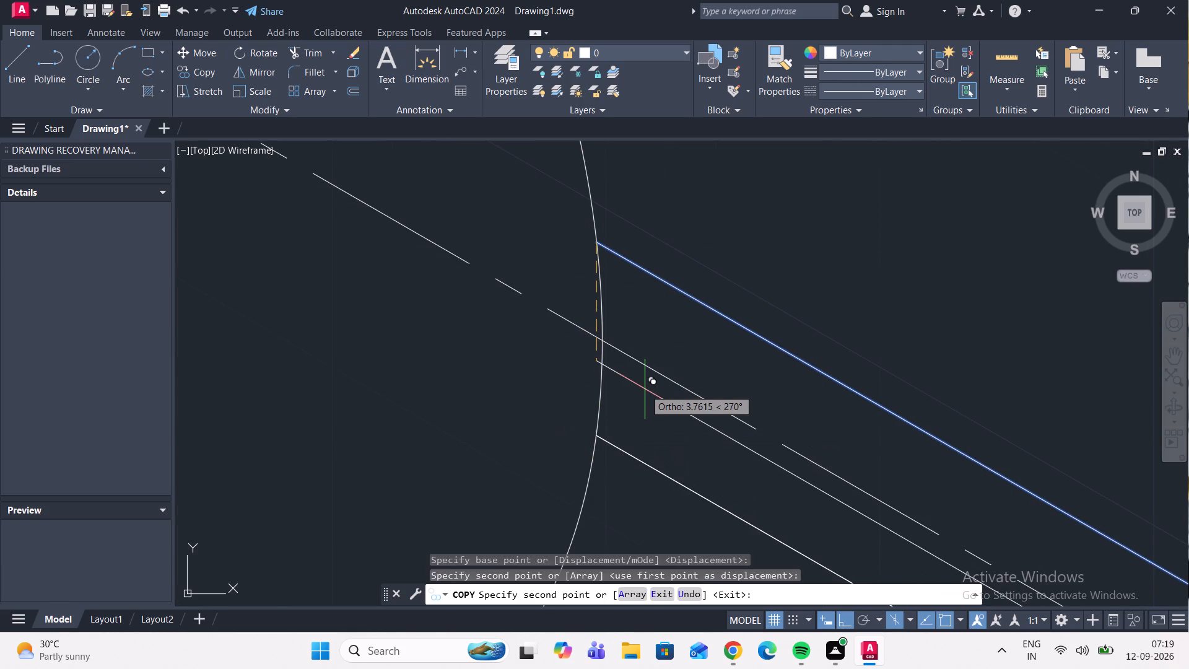
{"action": "key", "text": "Escape"}
Erase the two original lower arm line segments that overlap the copied profile.
{"action": "scroll", "coordinate": [651, 366], "scroll_direction": "down", "scroll_amount": 4}
{"action": "scroll", "coordinate": [652, 405], "scroll_direction": "up", "scroll_amount": 2}
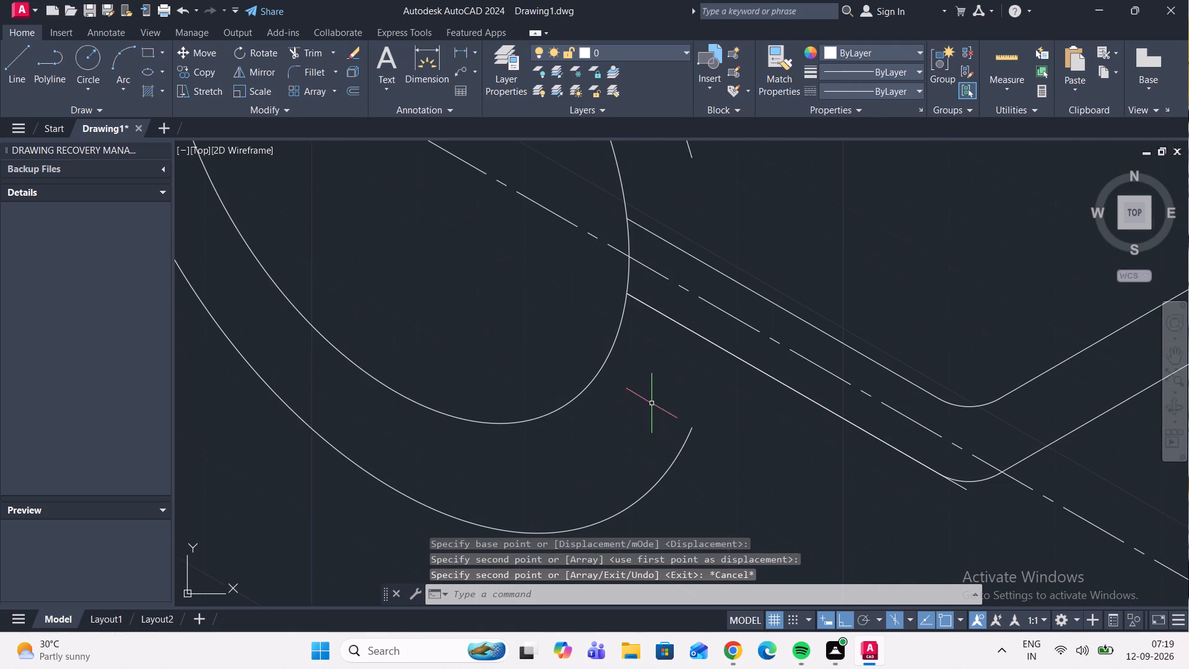
{"action": "left_click", "coordinate": [965, 490]}
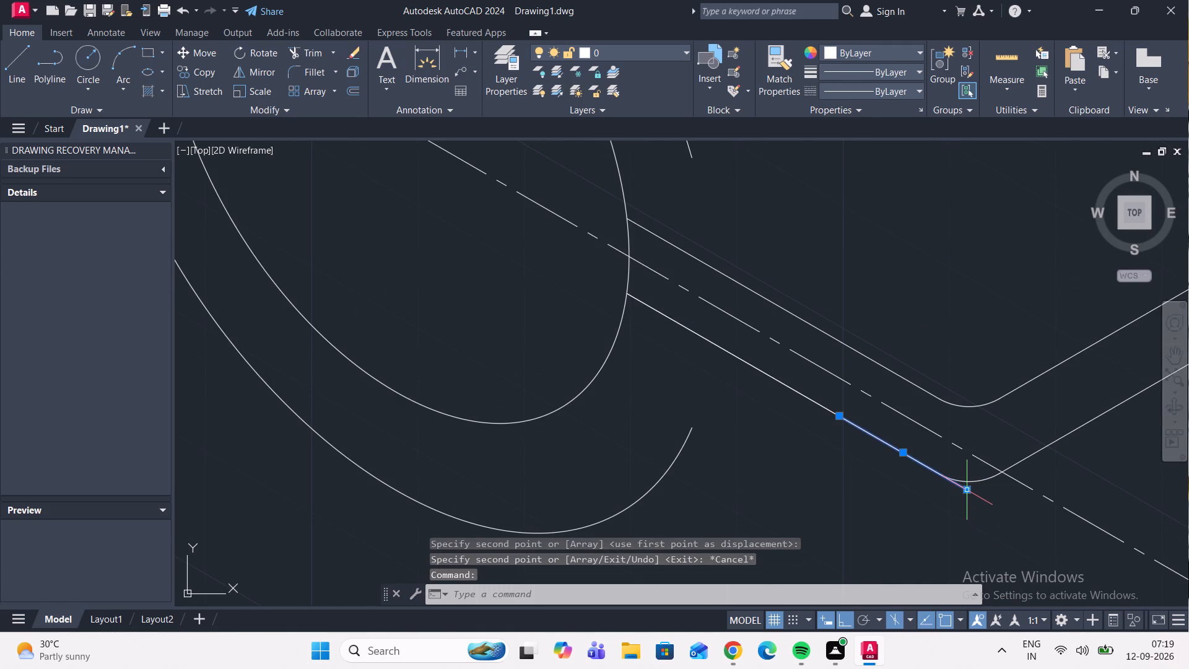
{"action": "key", "text": "Delete"}
{"action": "key", "text": "Delete"}
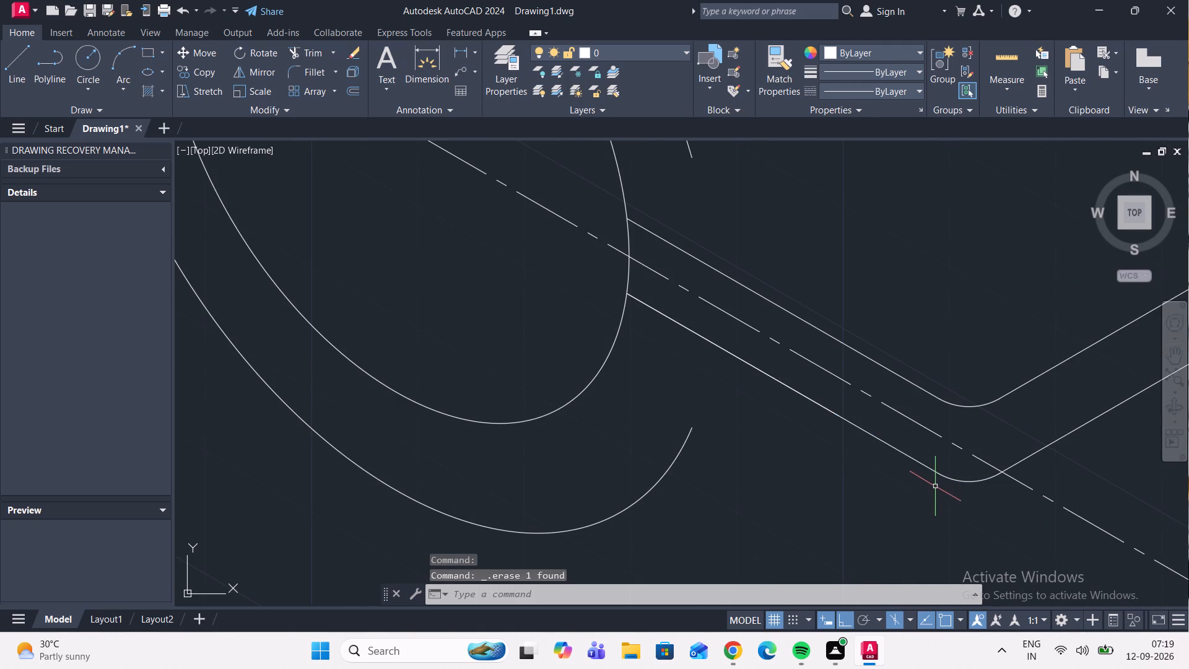
{"action": "left_click", "coordinate": [801, 395]}
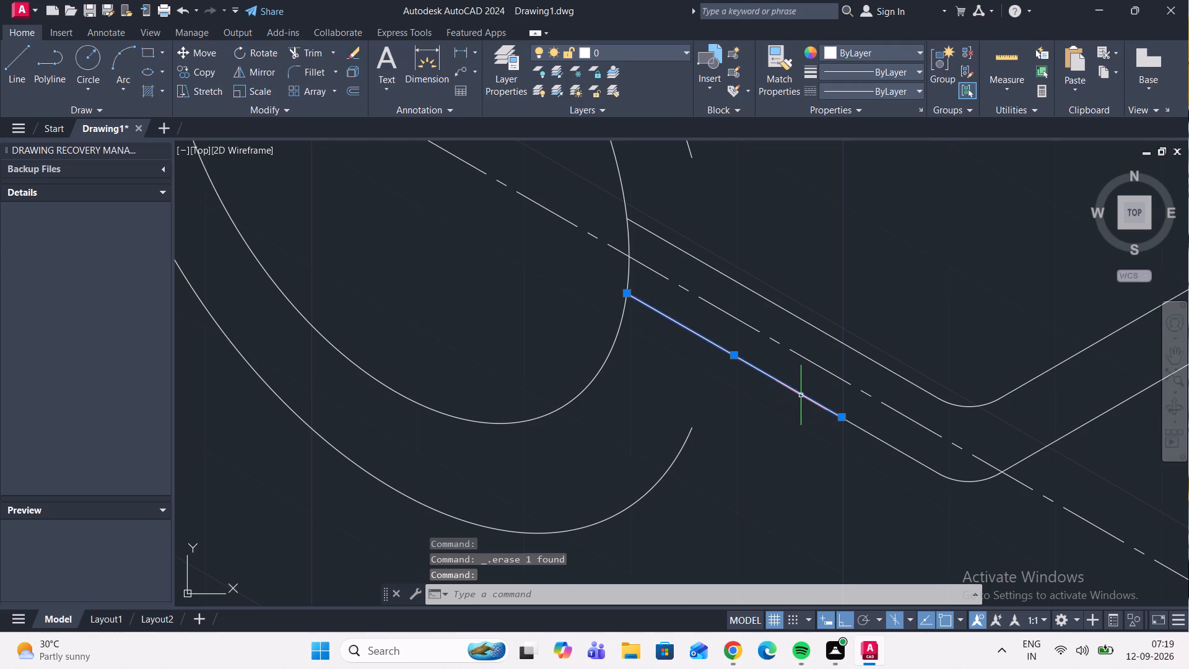
{"action": "key", "text": "Delete"}
Trim the inner isocircle between the upper and lower arm lines, on both sides of the centre line.
{"action": "scroll", "coordinate": [819, 383], "scroll_direction": "down", "scroll_amount": 2}
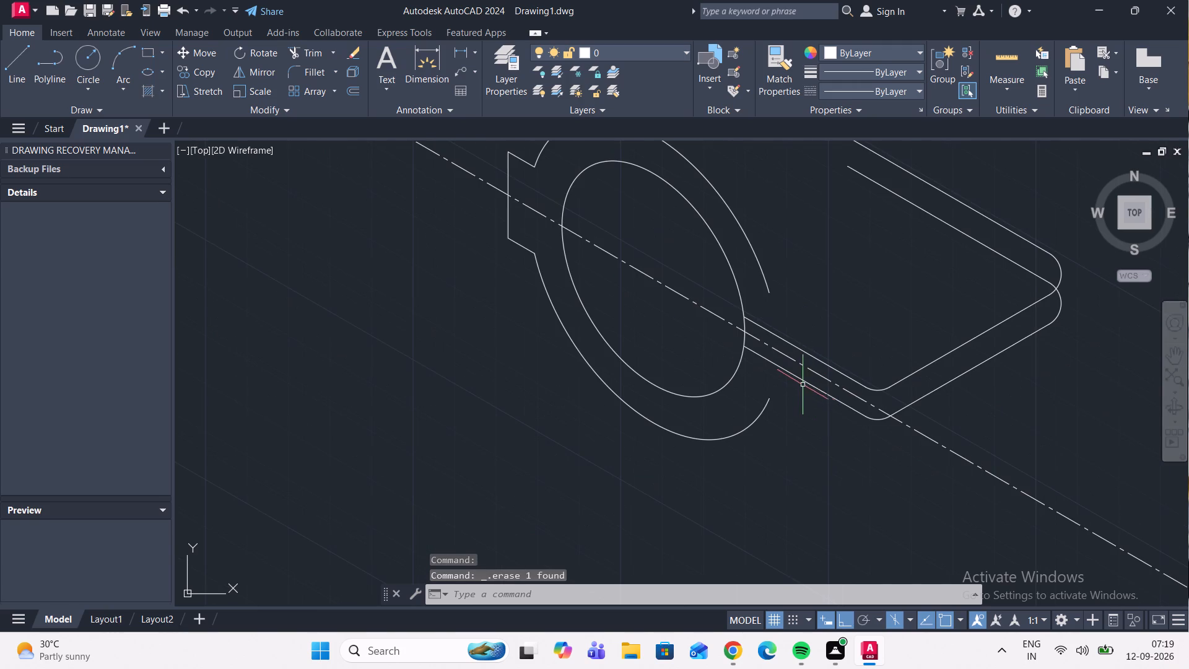
{"action": "left_click", "coordinate": [303, 50]}
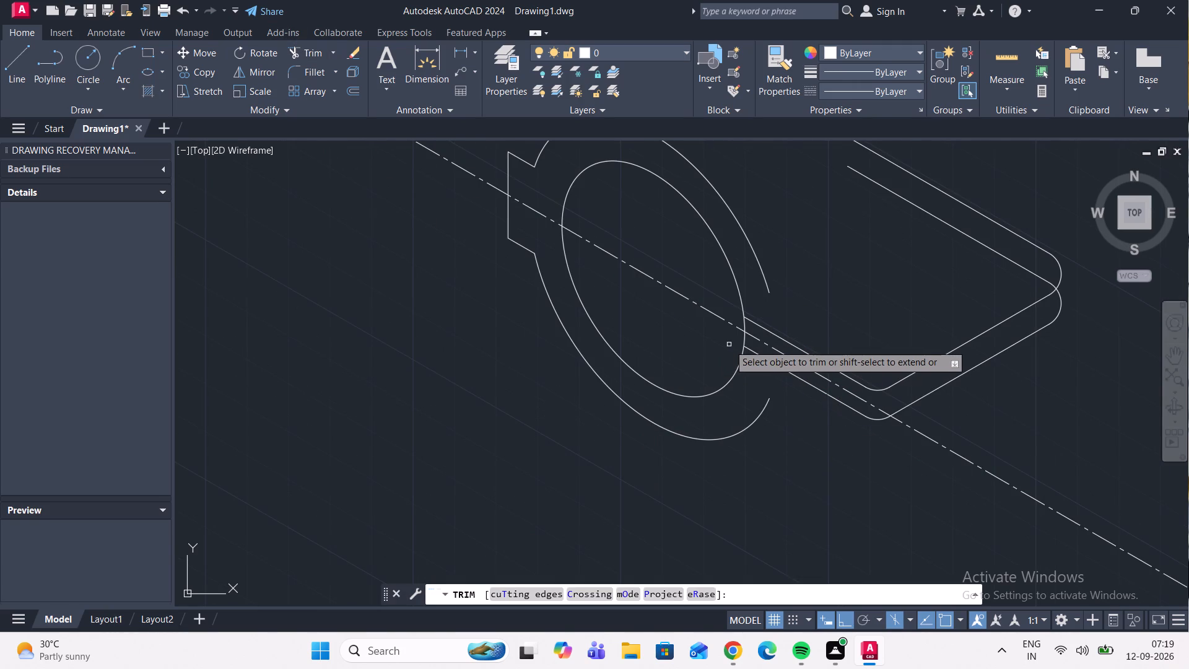
{"action": "scroll", "coordinate": [730, 343], "scroll_direction": "up", "scroll_amount": 2}
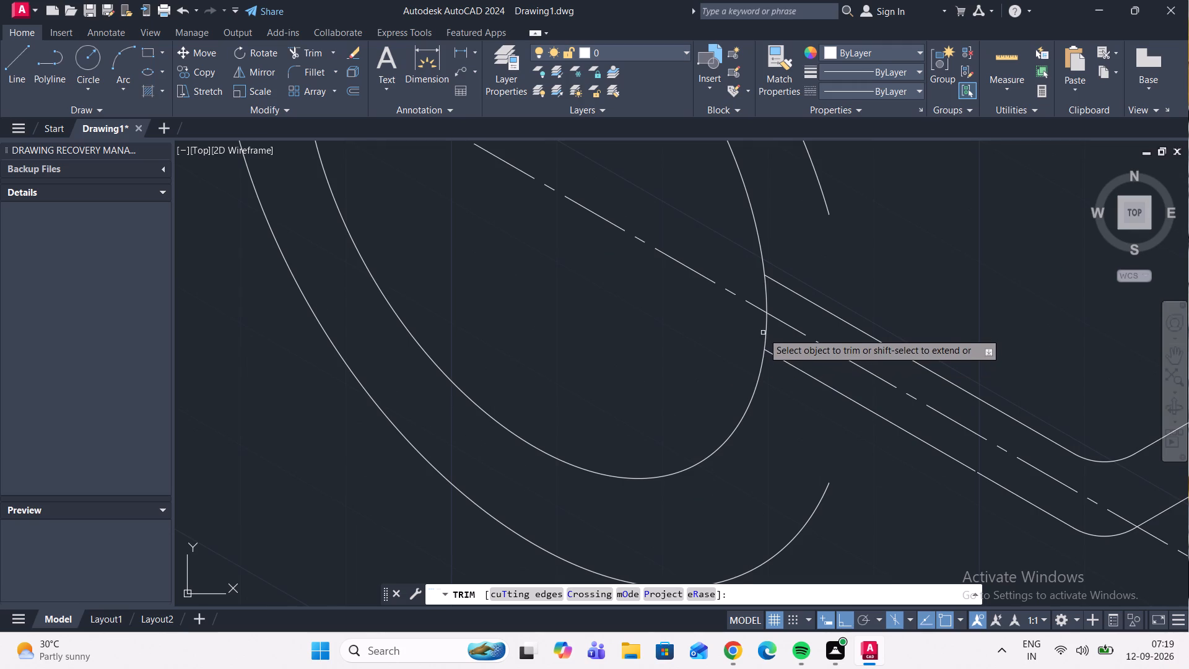
{"action": "left_click", "coordinate": [767, 330]}
{"action": "left_click", "coordinate": [769, 304]}
{"action": "scroll", "coordinate": [767, 305], "scroll_direction": "down", "scroll_amount": 1}
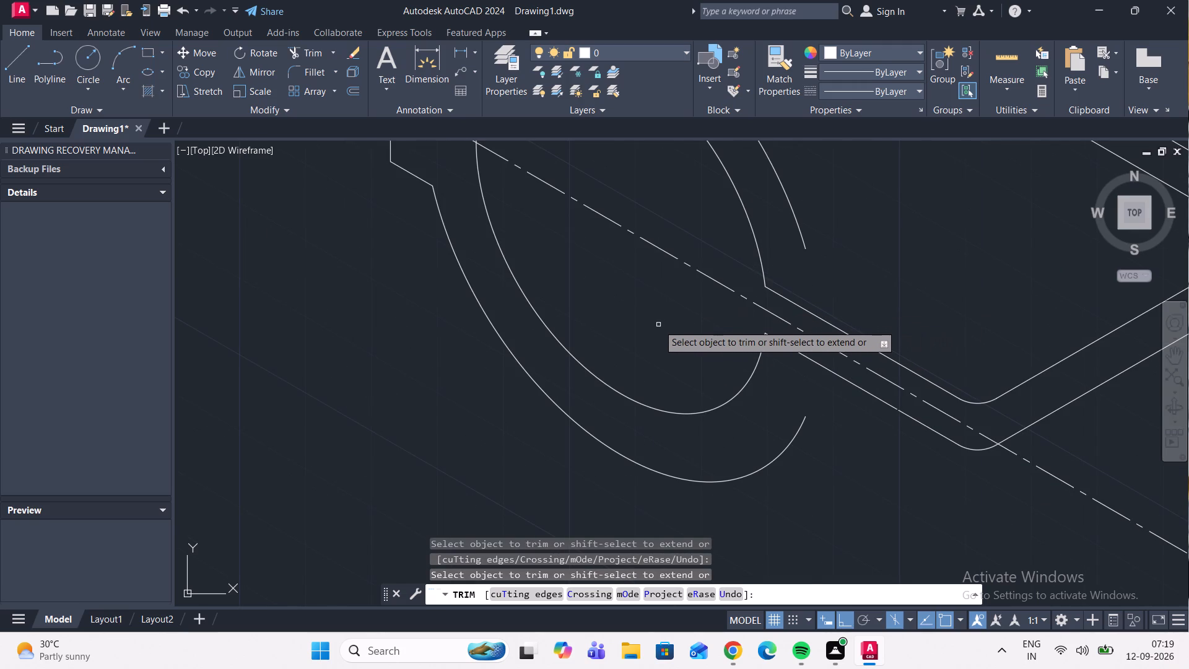
{"action": "scroll", "coordinate": [681, 328], "scroll_direction": "down", "scroll_amount": 1}
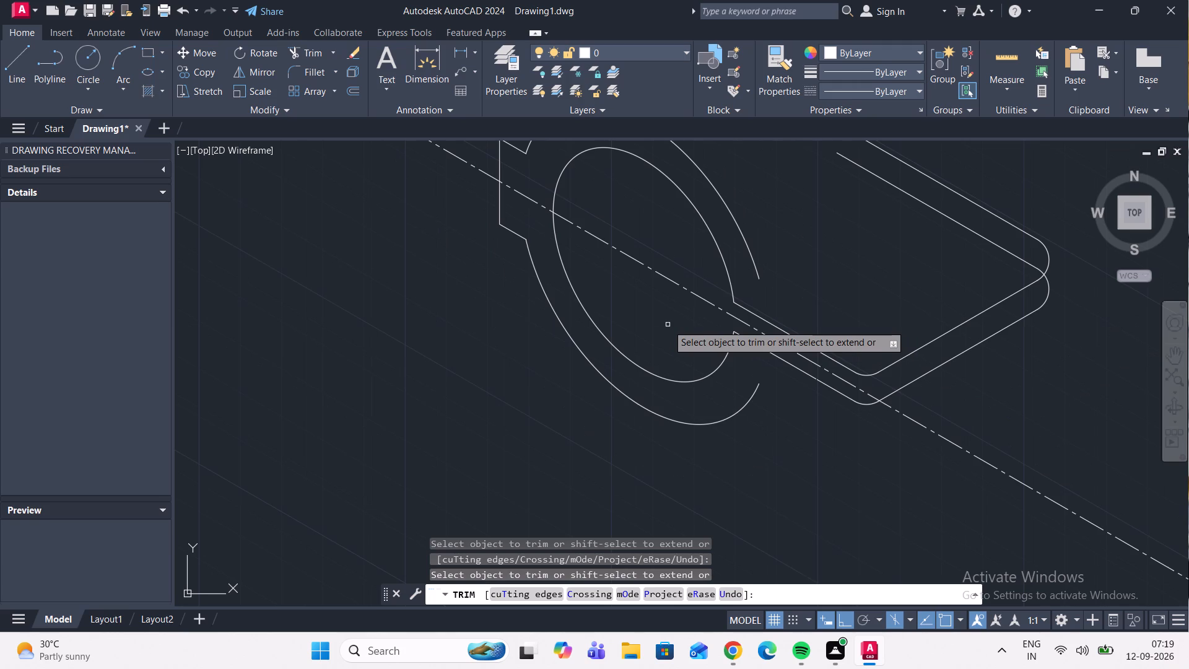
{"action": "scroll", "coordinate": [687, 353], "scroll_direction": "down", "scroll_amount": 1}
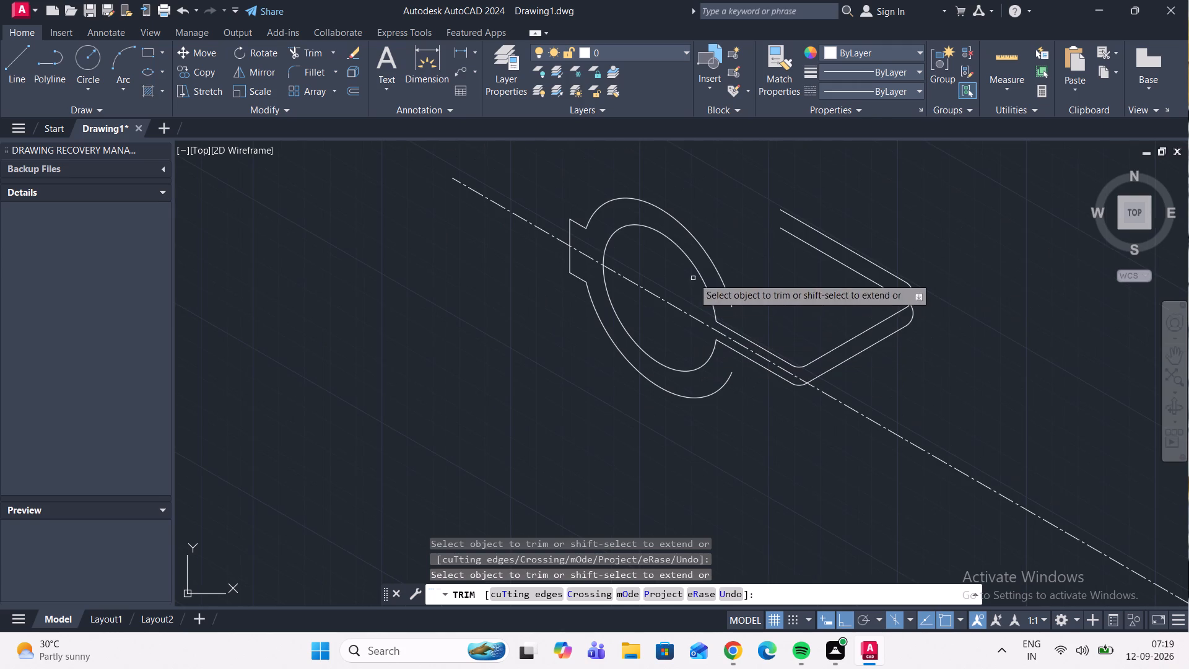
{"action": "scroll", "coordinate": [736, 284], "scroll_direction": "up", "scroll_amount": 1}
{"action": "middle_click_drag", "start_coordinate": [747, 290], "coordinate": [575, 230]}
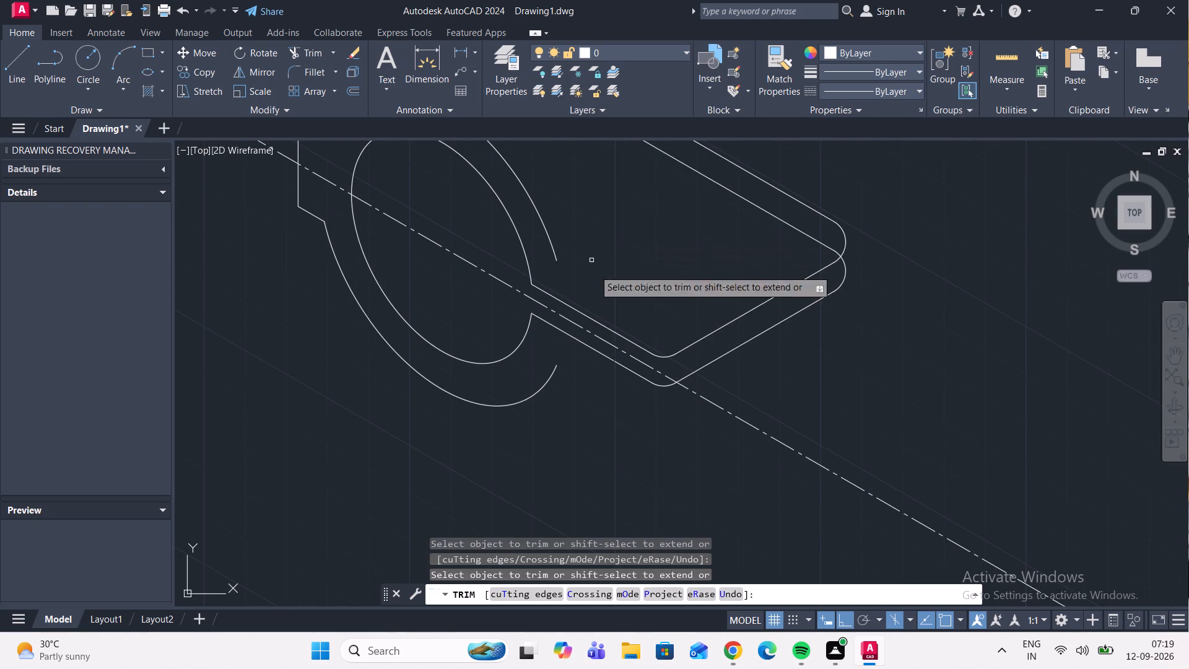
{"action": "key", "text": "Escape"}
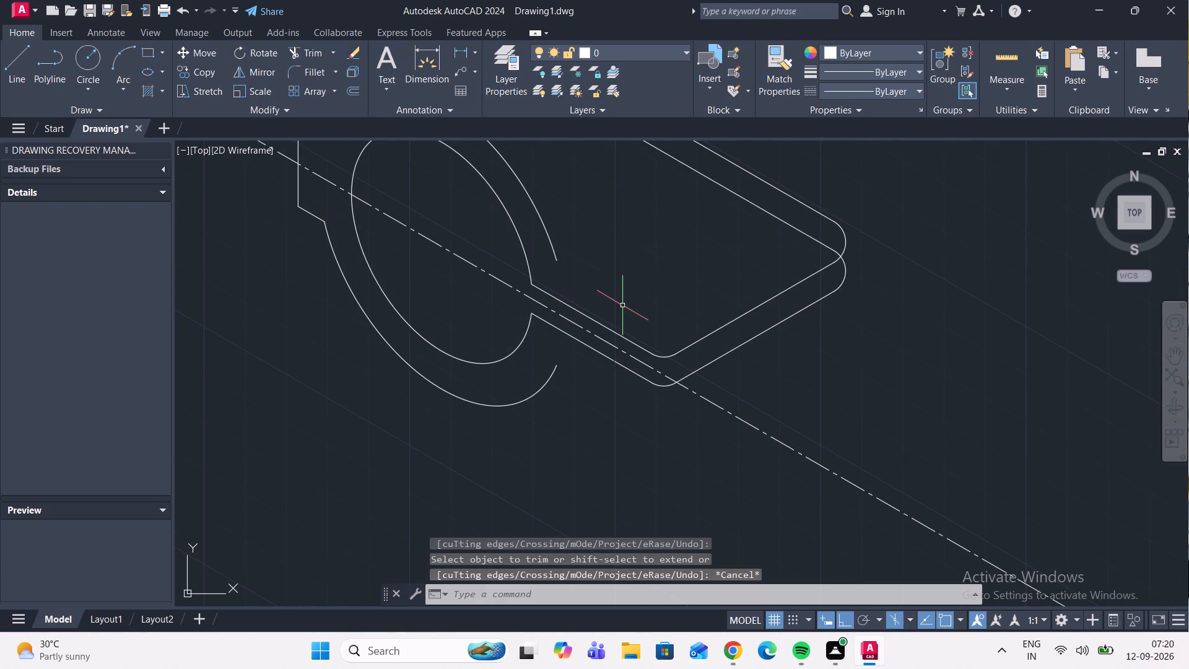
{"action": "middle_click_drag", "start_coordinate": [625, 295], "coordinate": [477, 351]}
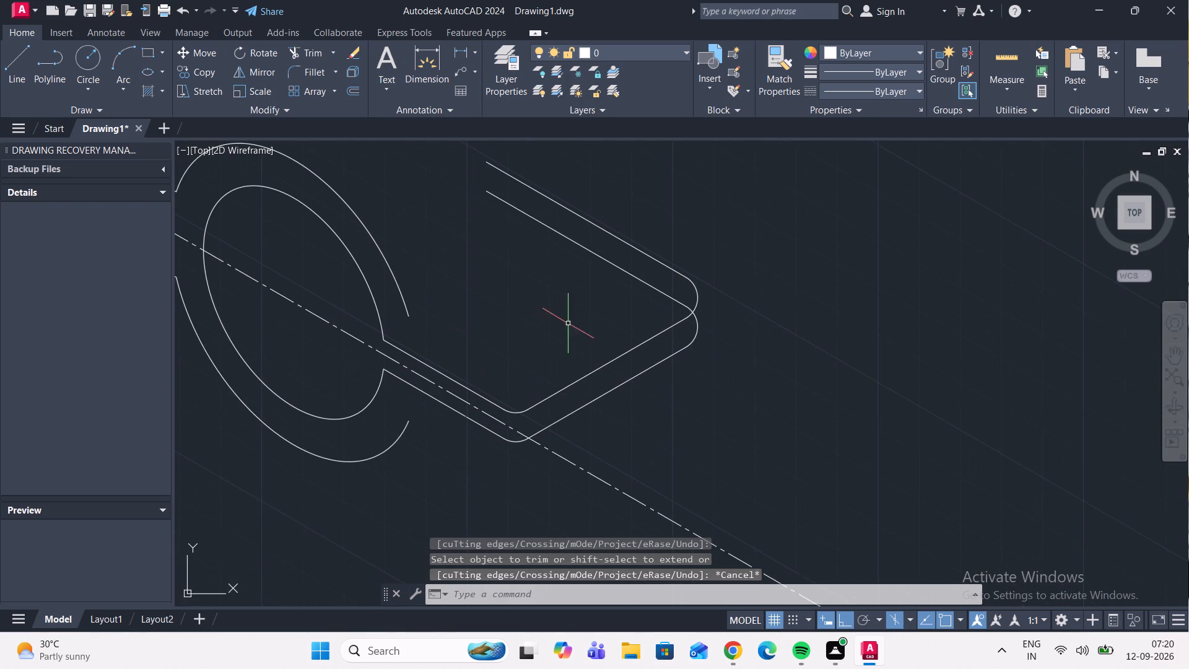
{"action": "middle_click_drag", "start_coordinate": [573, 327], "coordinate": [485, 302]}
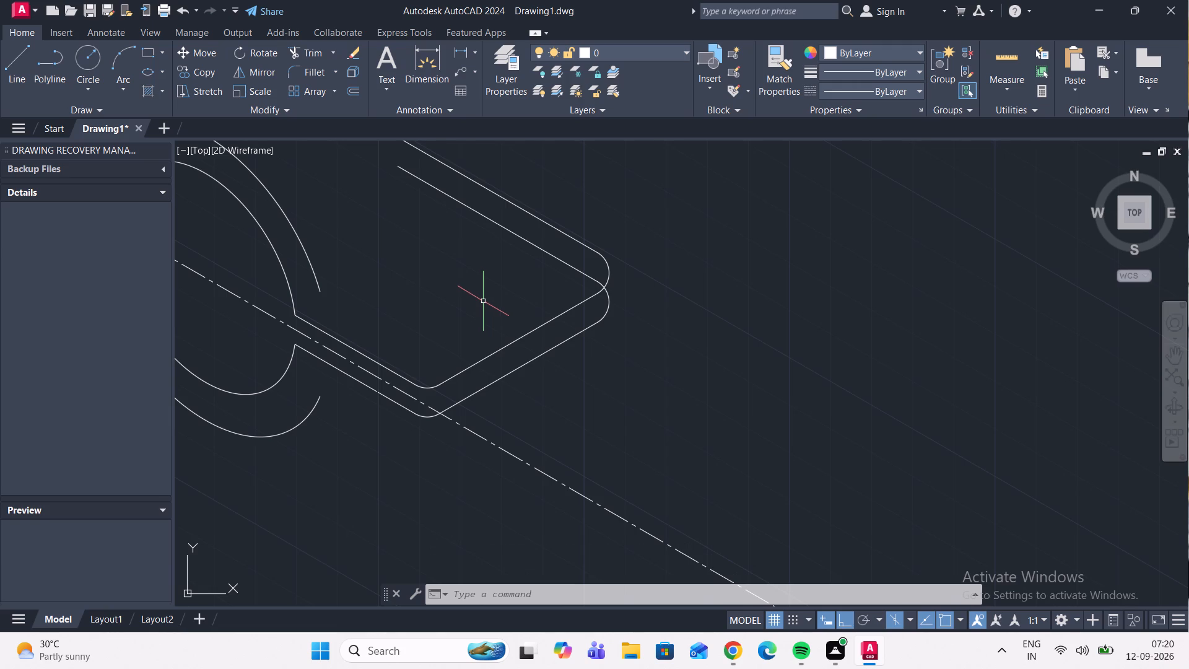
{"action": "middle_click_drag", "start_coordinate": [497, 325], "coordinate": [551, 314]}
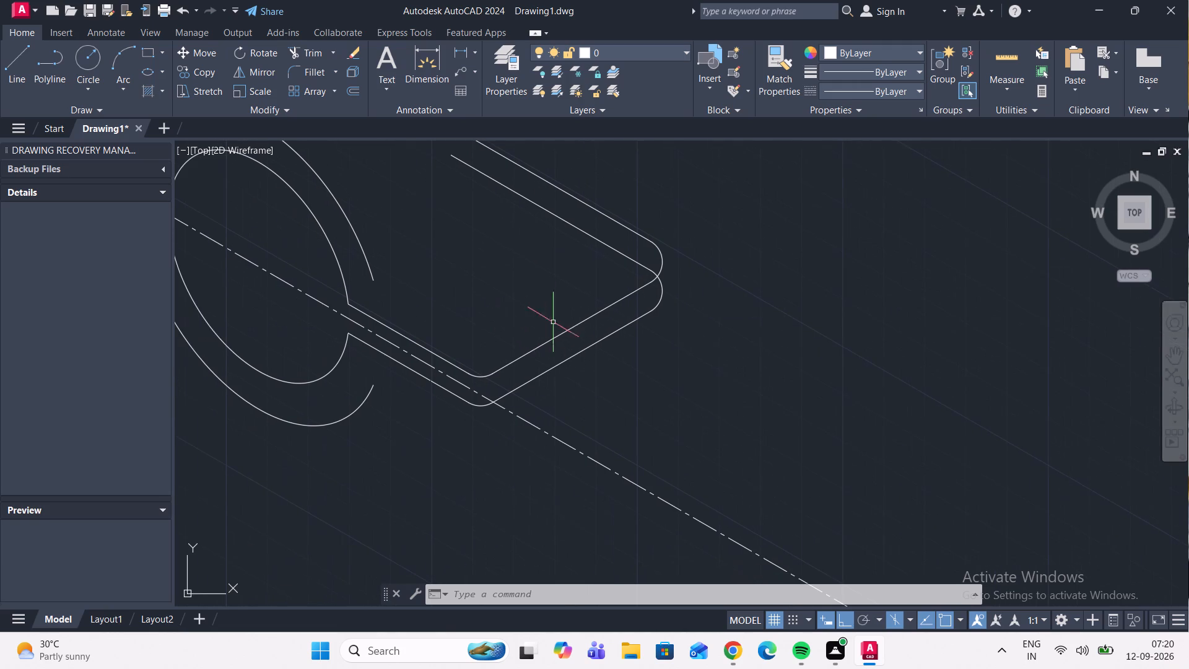
Copy the upper arm profile, including both fillets and the far line, upward by 8 from its end on the inner isocircle.
{"action": "scroll", "coordinate": [484, 381], "scroll_direction": "up", "scroll_amount": 2}
{"action": "left_click_drag", "start_coordinate": [503, 382], "coordinate": [501, 371]}
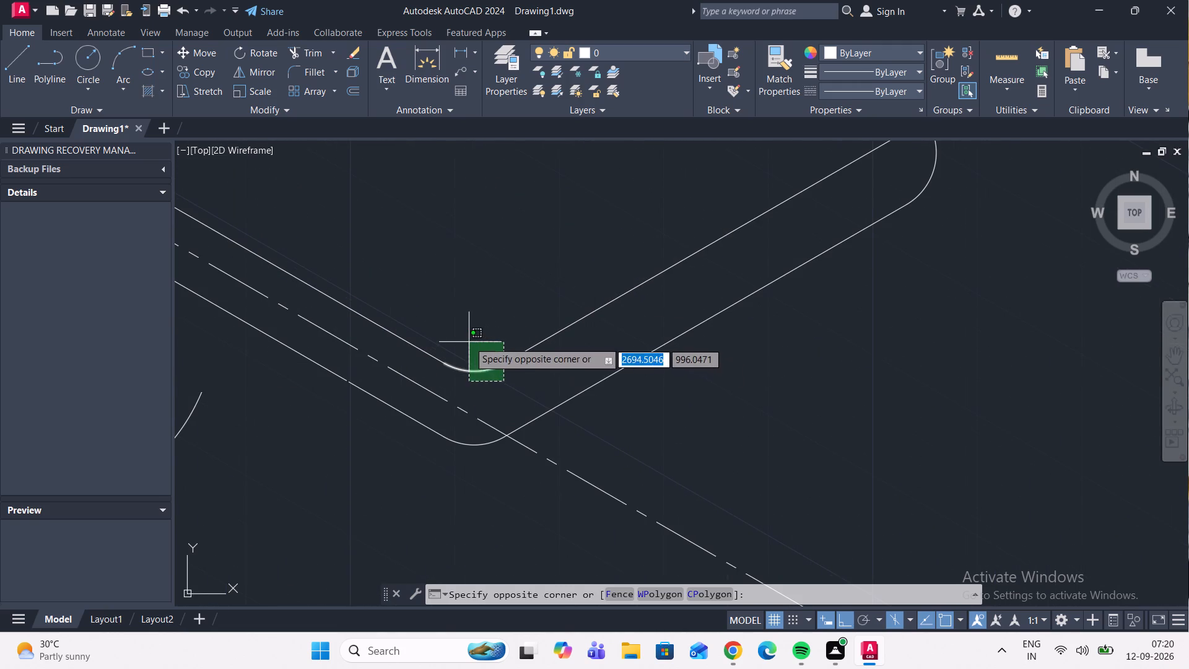
{"action": "left_click", "coordinate": [435, 312]}
{"action": "scroll", "coordinate": [455, 313], "scroll_direction": "down", "scroll_amount": 2}
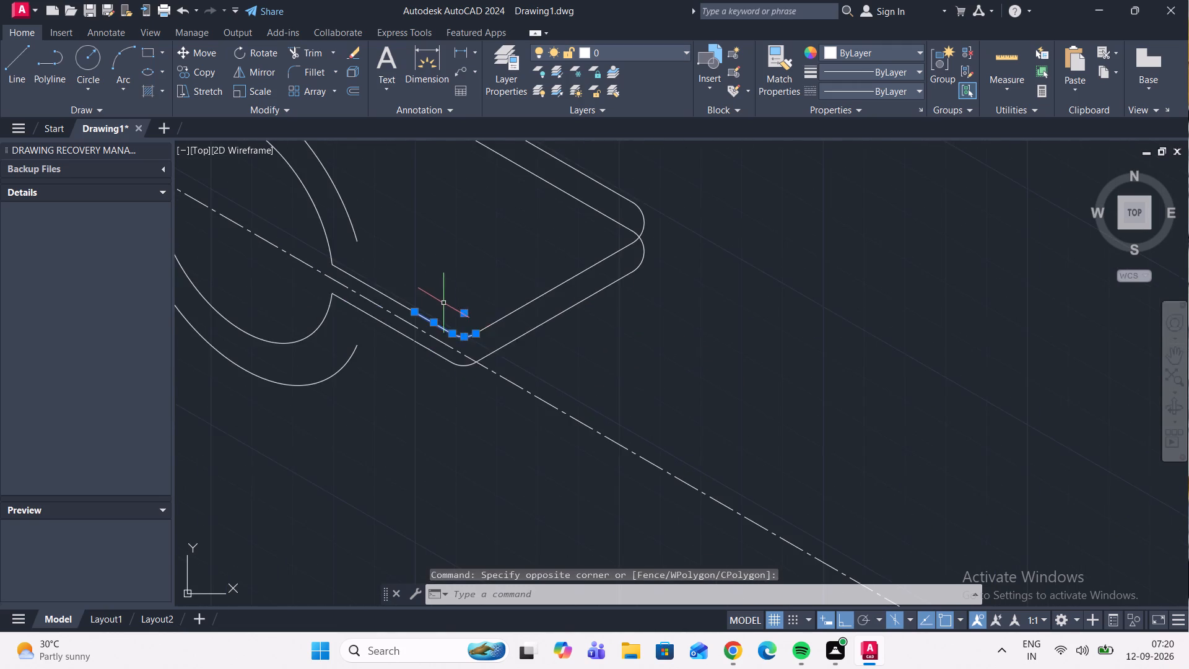
{"action": "scroll", "coordinate": [435, 299], "scroll_direction": "up", "scroll_amount": 2}
{"action": "left_click", "coordinate": [331, 300]}
{"action": "scroll", "coordinate": [482, 299], "scroll_direction": "down", "scroll_amount": 1}
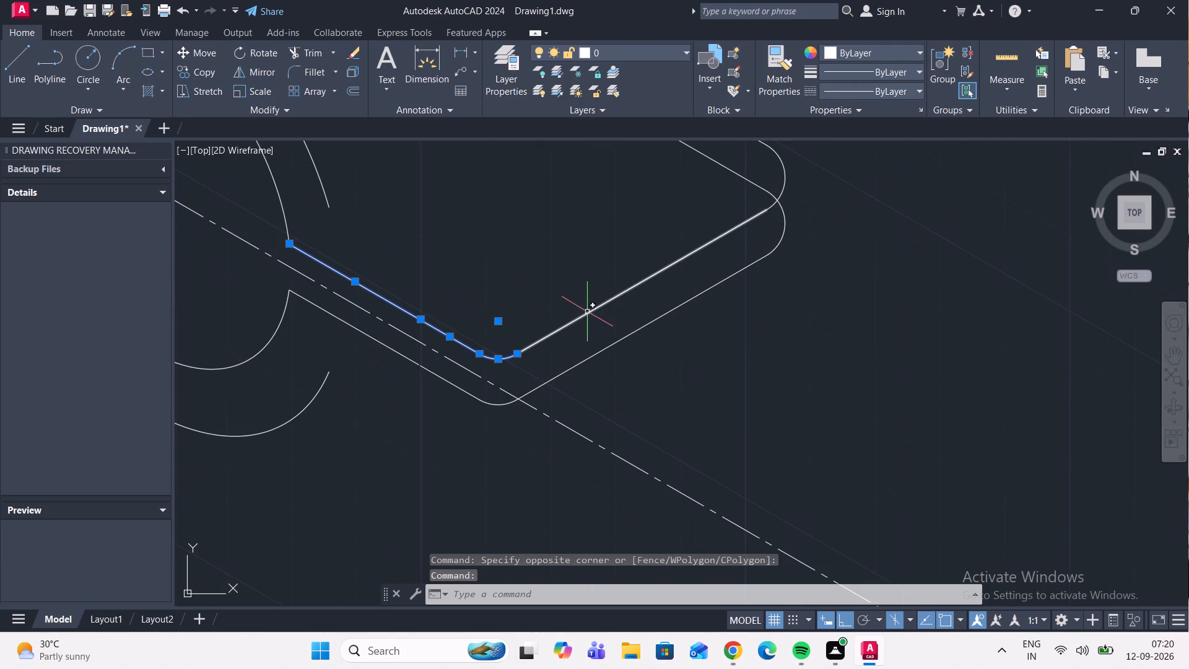
{"action": "left_click", "coordinate": [587, 312]}
{"action": "middle_click_drag", "start_coordinate": [655, 279], "coordinate": [594, 409]}
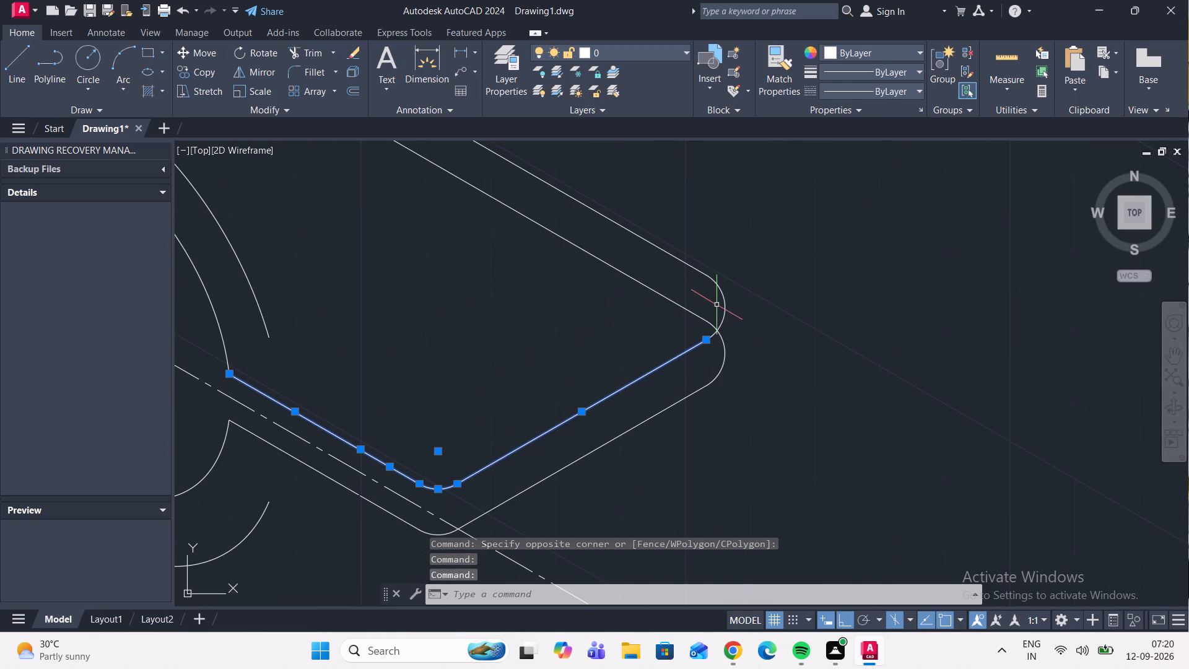
{"action": "left_click", "coordinate": [724, 307]}
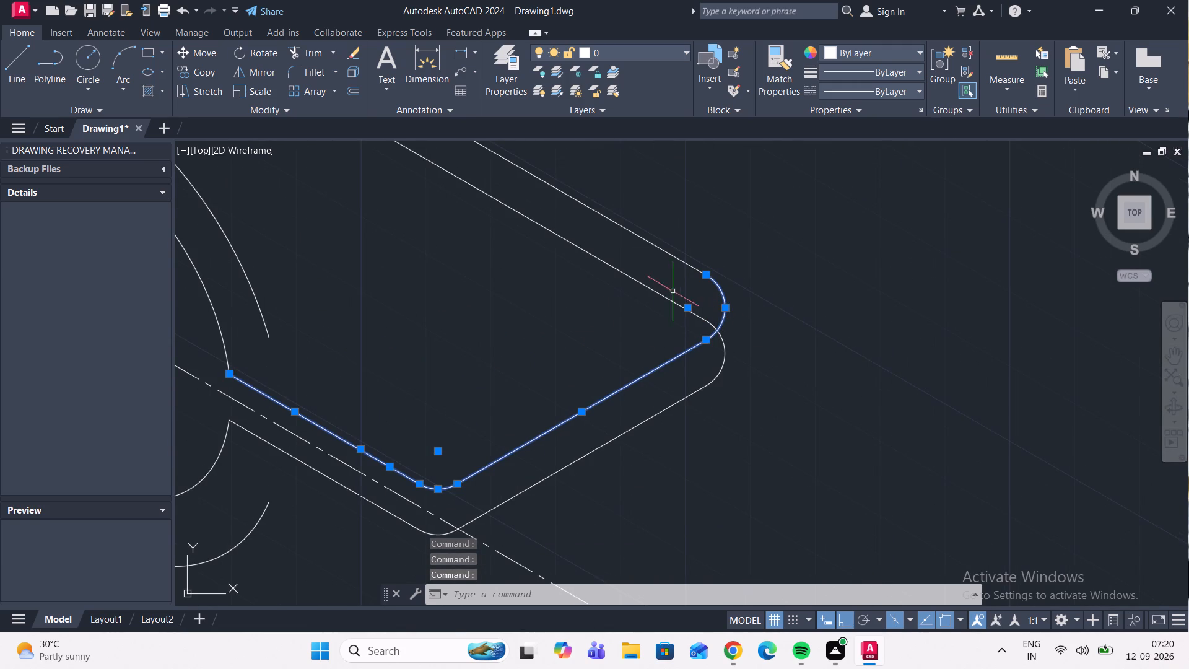
{"action": "scroll", "coordinate": [614, 287], "scroll_direction": "down", "scroll_amount": 1}
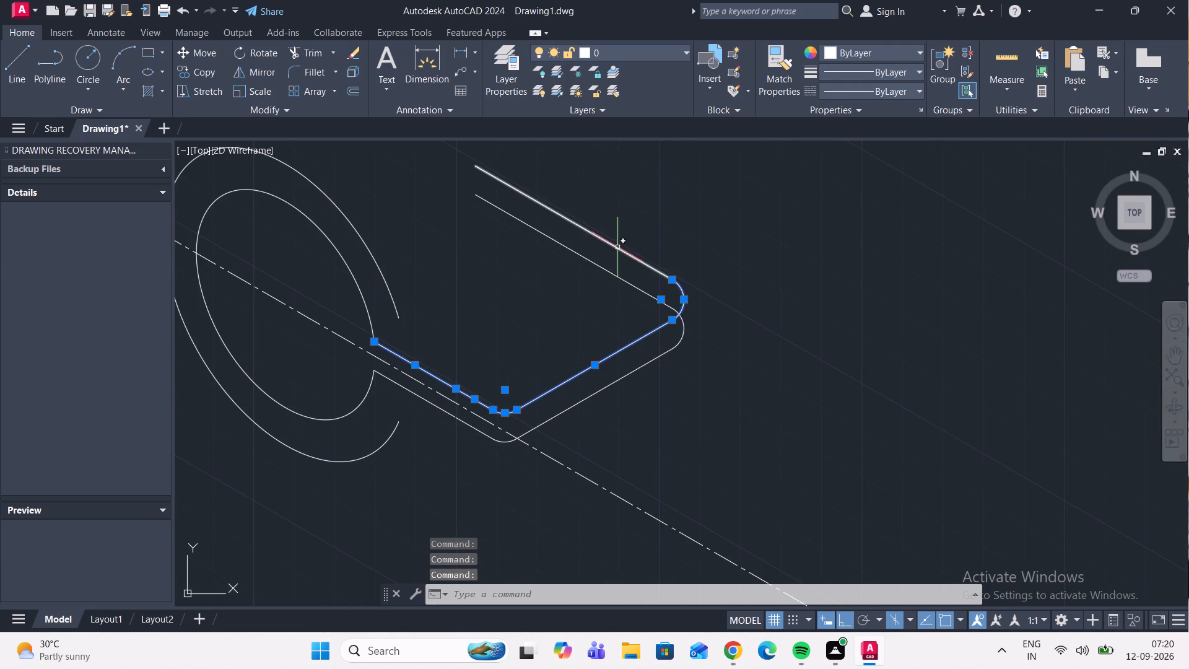
{"action": "left_click", "coordinate": [618, 247]}
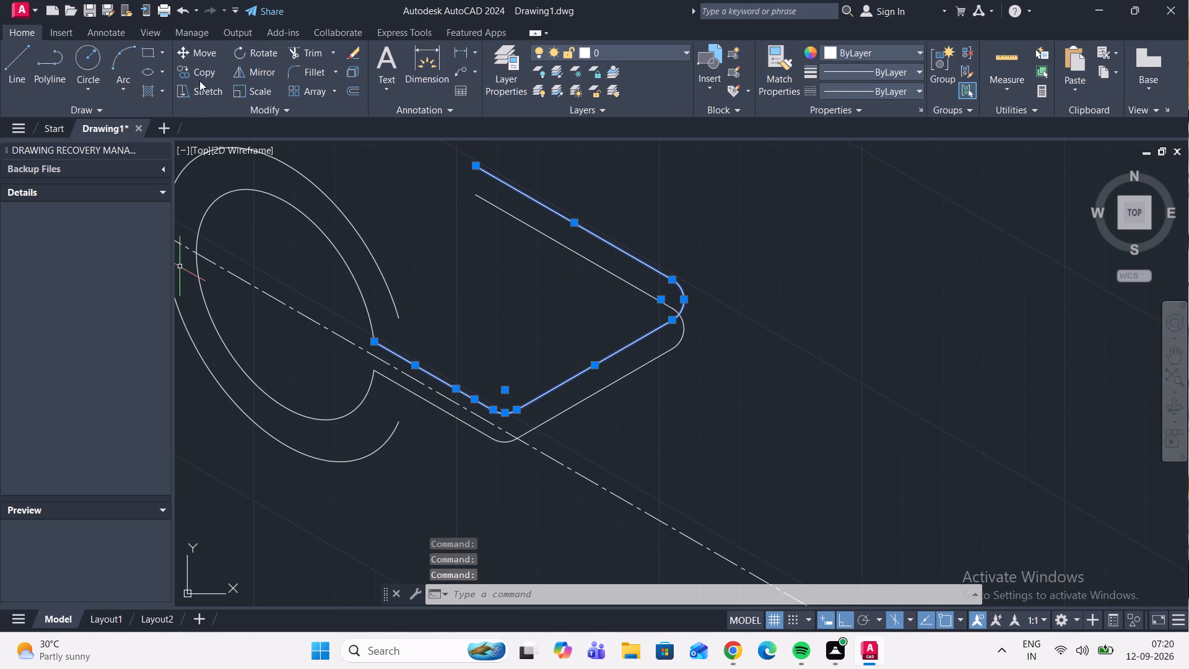
{"action": "left_click", "coordinate": [198, 73]}
{"action": "left_click", "coordinate": [375, 338]}
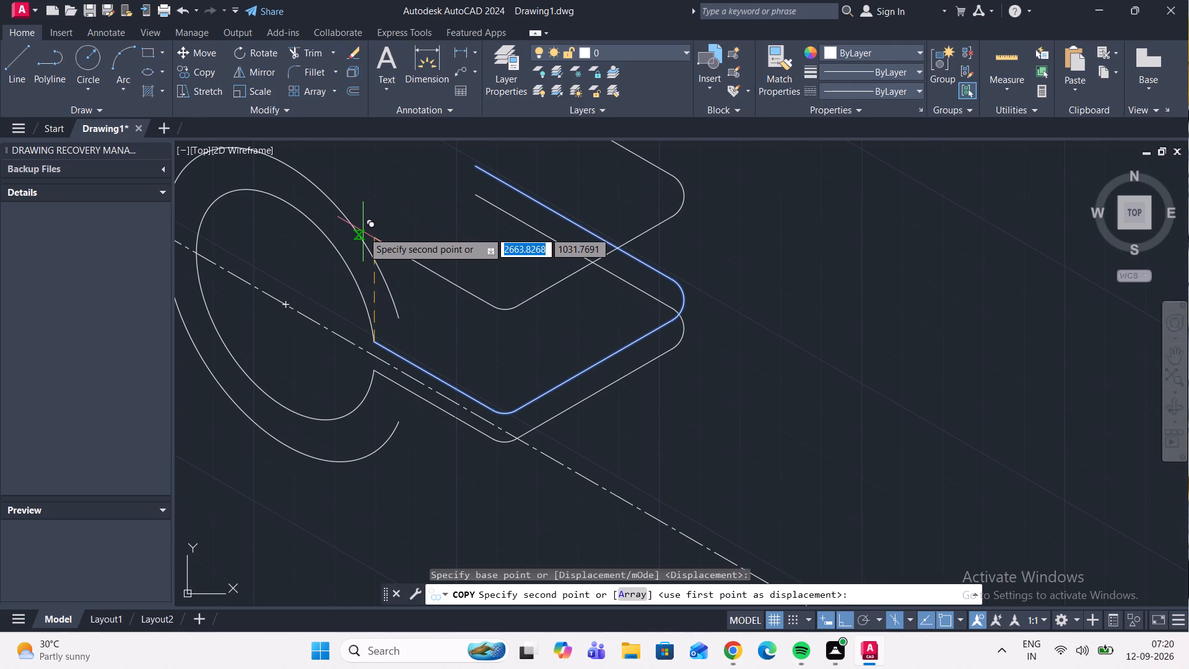
{"action": "key", "text": "8"}
{"action": "key", "text": "Return"}
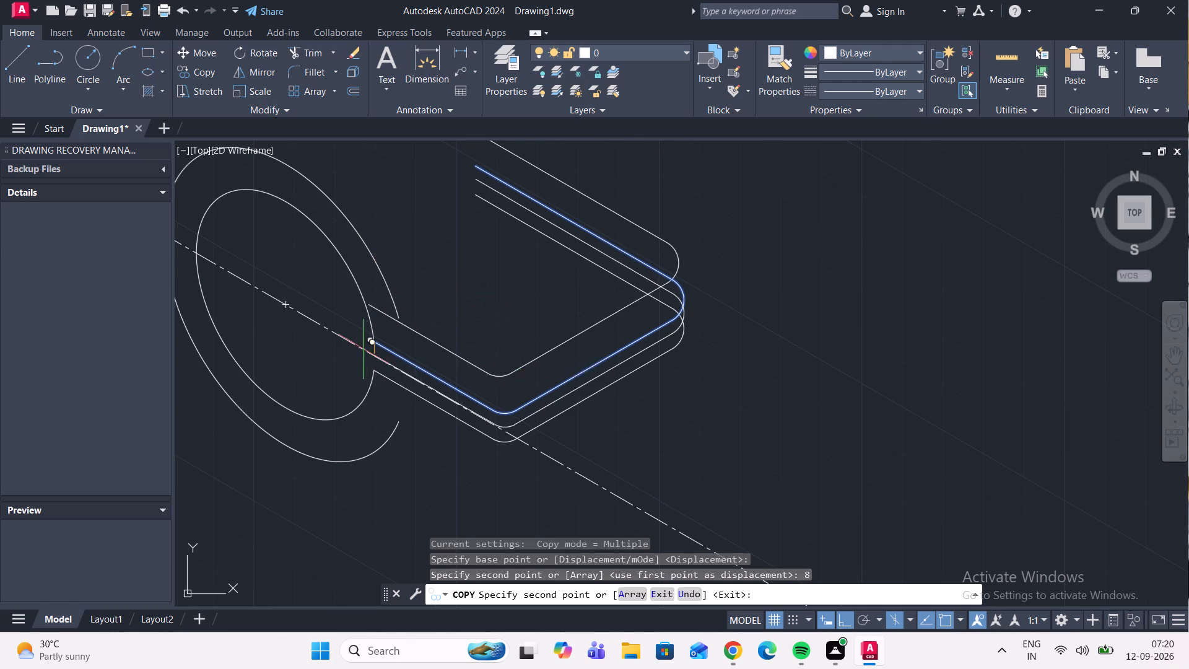
{"action": "key", "text": "Escape"}
Draw a line joining the outermost points of the far-corner fillets on the new top profile and the profile directly below it.
{"action": "scroll", "coordinate": [391, 332], "scroll_direction": "up", "scroll_amount": 2}
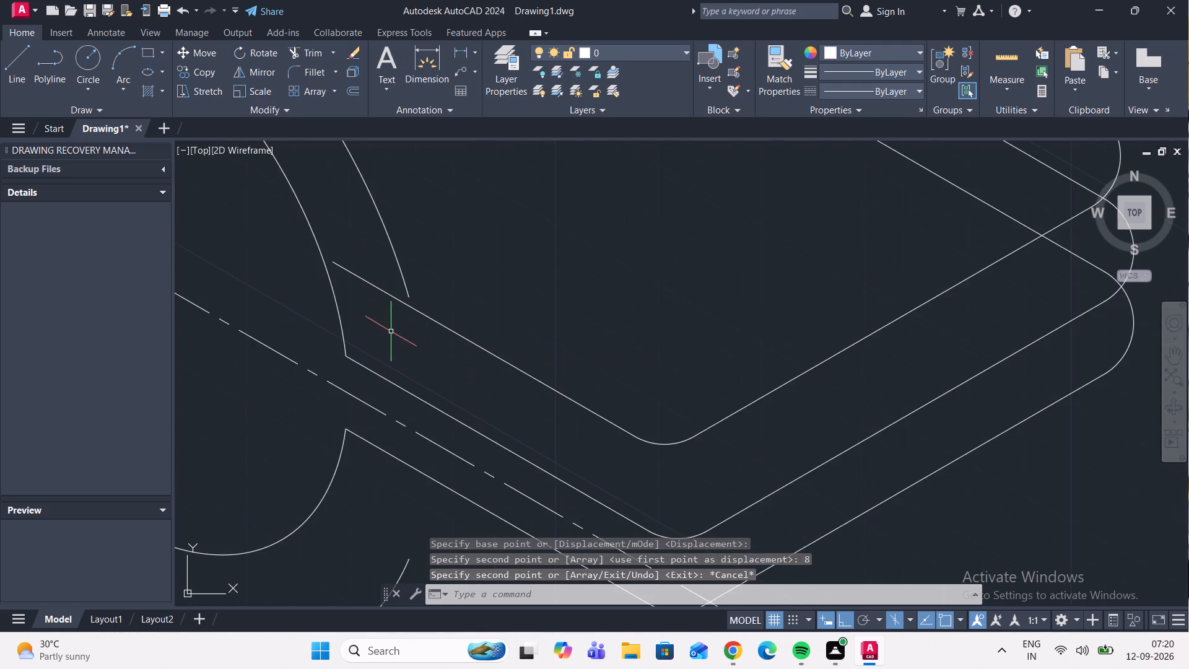
{"action": "scroll", "coordinate": [392, 323], "scroll_direction": "down", "scroll_amount": 2}
{"action": "middle_click_drag", "start_coordinate": [679, 341], "coordinate": [649, 348]}
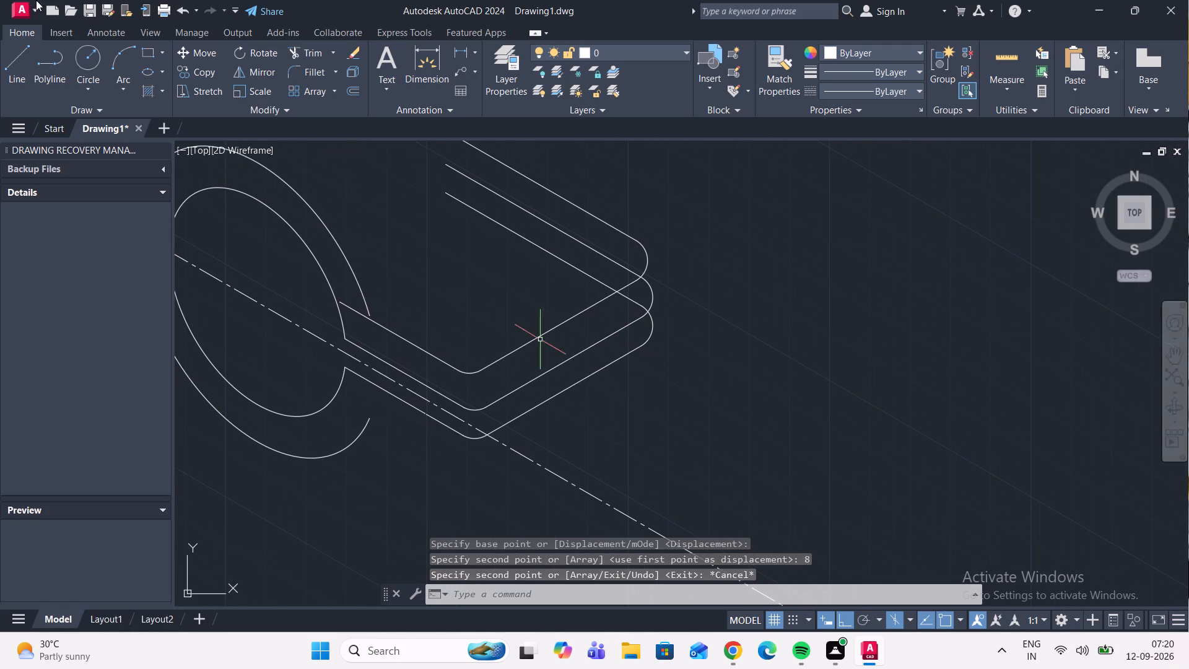
{"action": "left_click", "coordinate": [22, 61]}
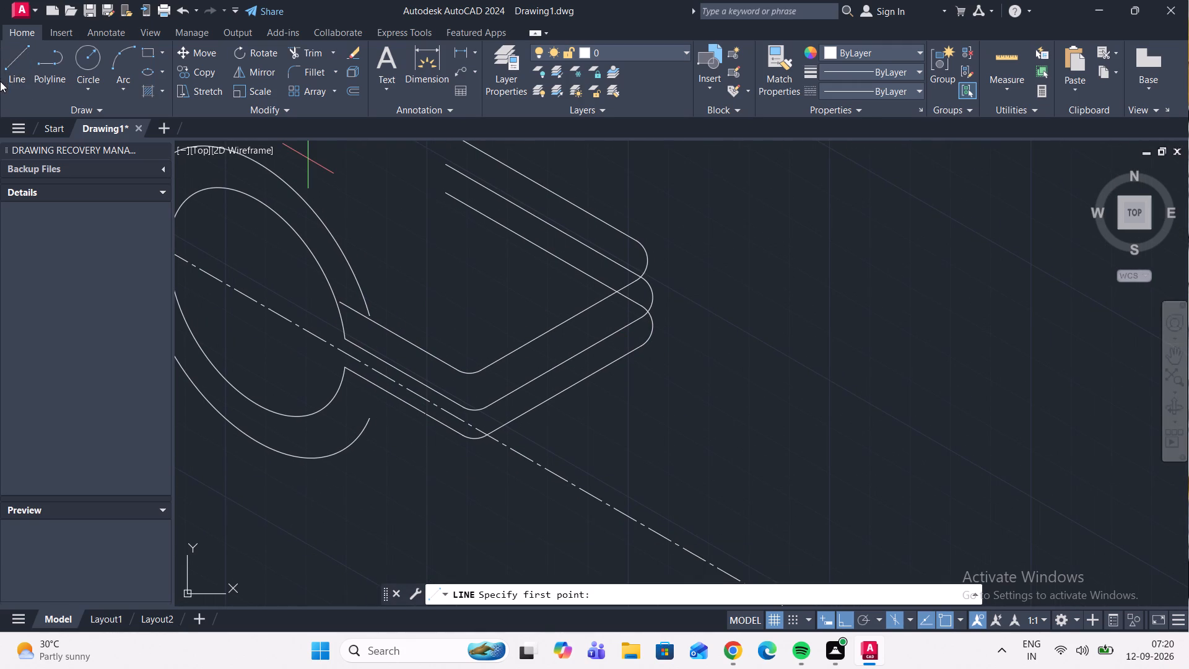
{"action": "middle_click_drag", "start_coordinate": [355, 269], "coordinate": [234, 217]}
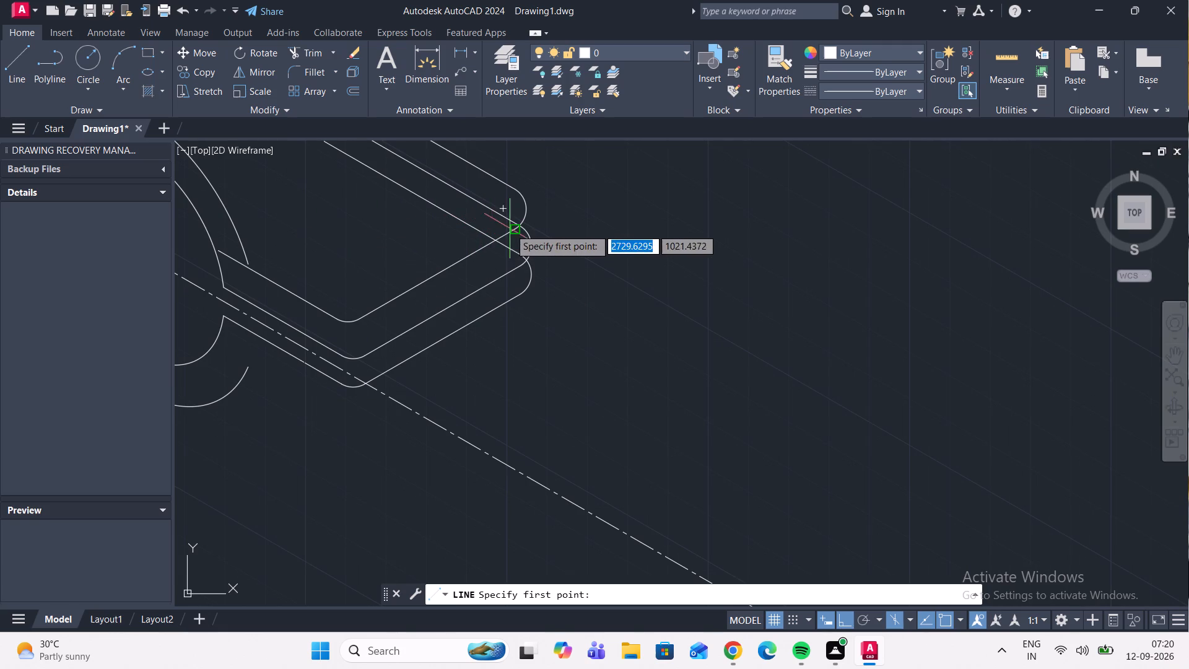
{"action": "scroll", "coordinate": [528, 213], "scroll_direction": "up", "scroll_amount": 2}
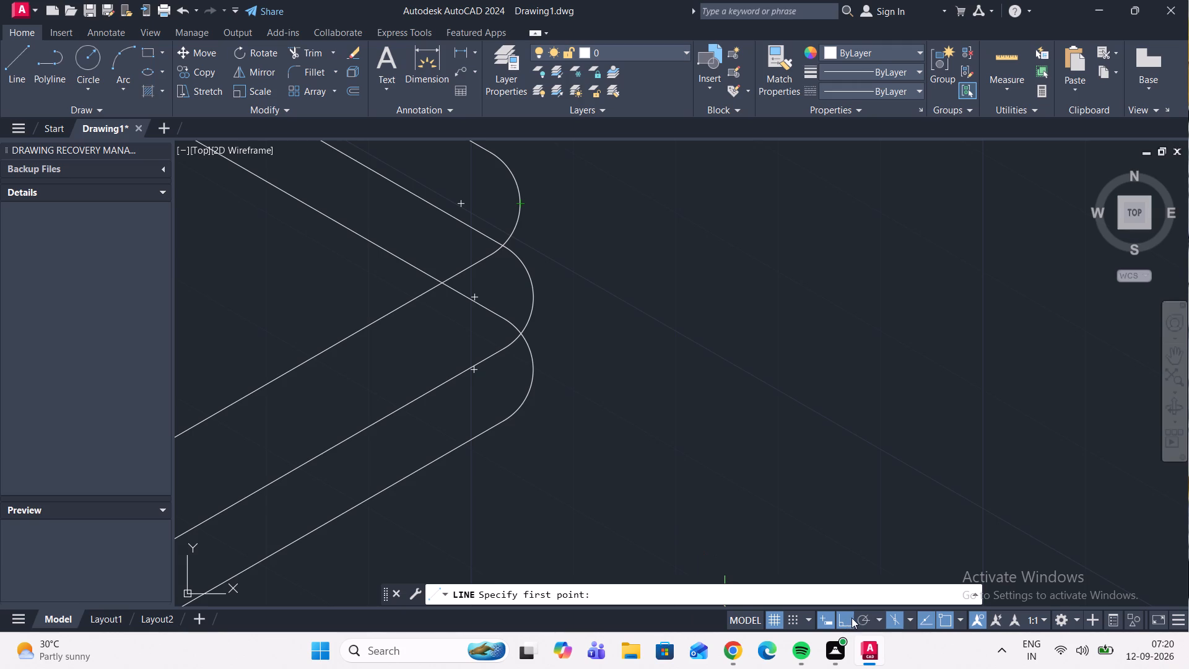
{"action": "left_click", "coordinate": [960, 619]}
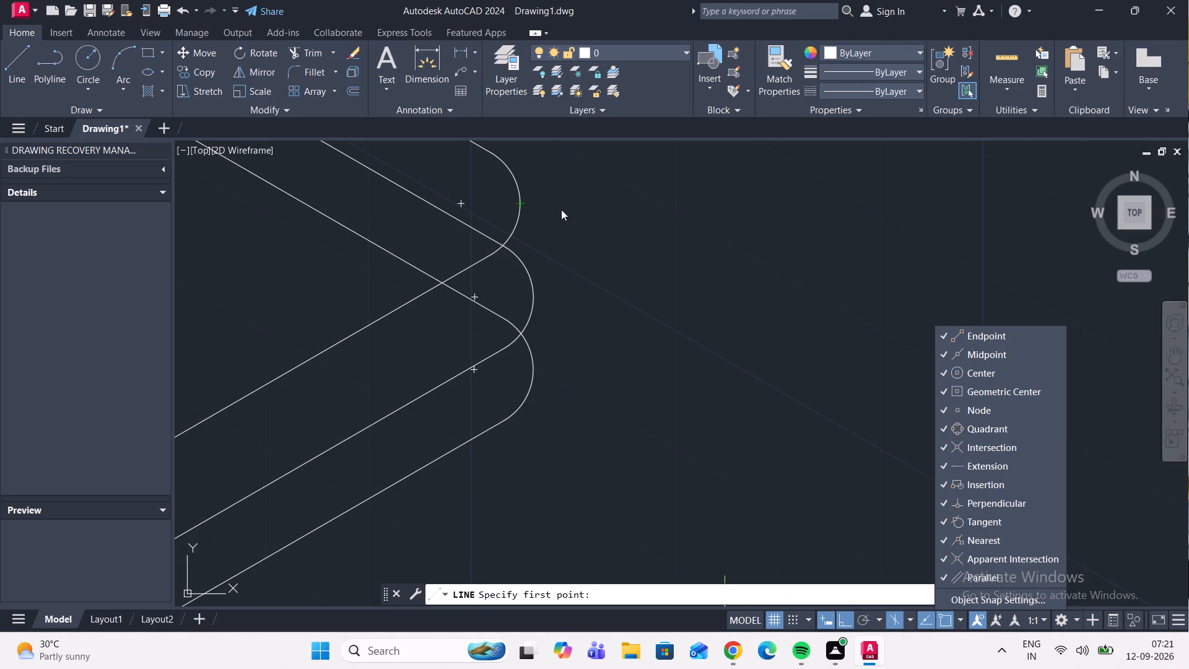
{"action": "scroll", "coordinate": [555, 219], "scroll_direction": "down", "scroll_amount": 1}
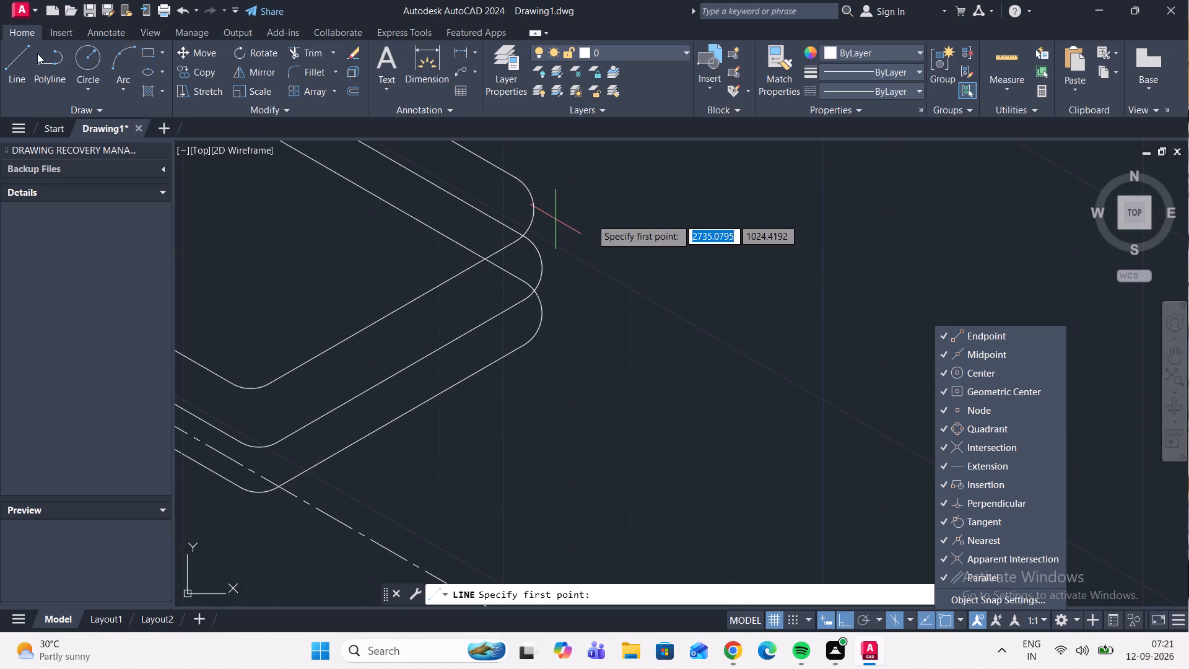
{"action": "left_click", "coordinate": [18, 51]}
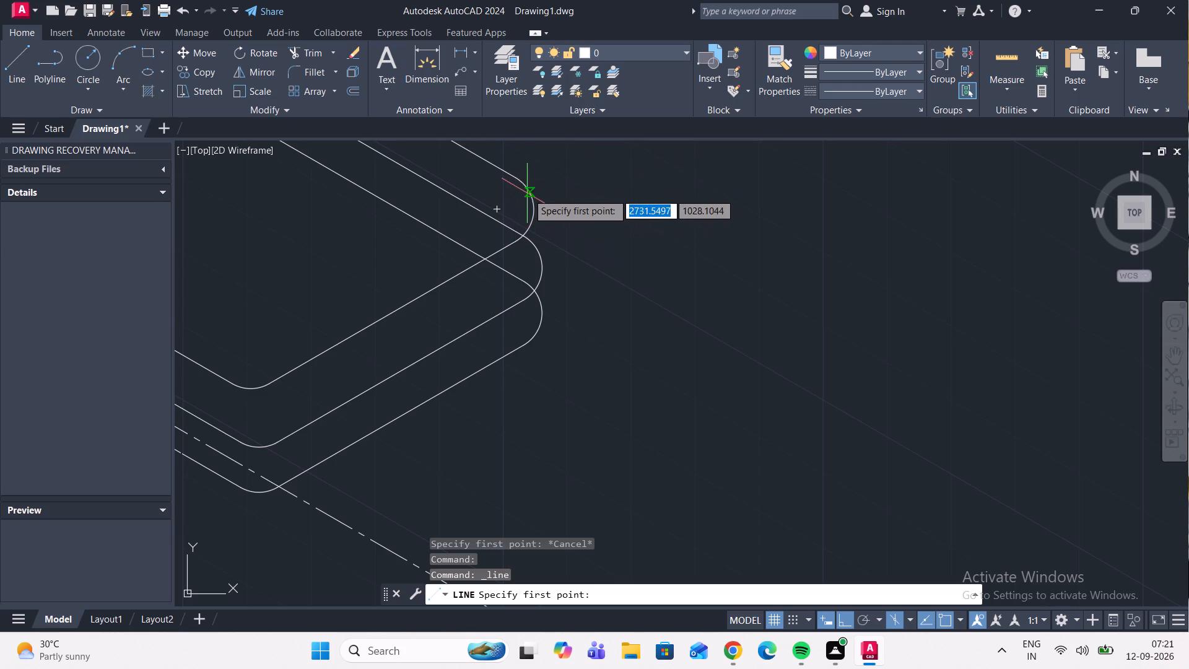
{"action": "scroll", "coordinate": [535, 198], "scroll_direction": "up", "scroll_amount": 2}
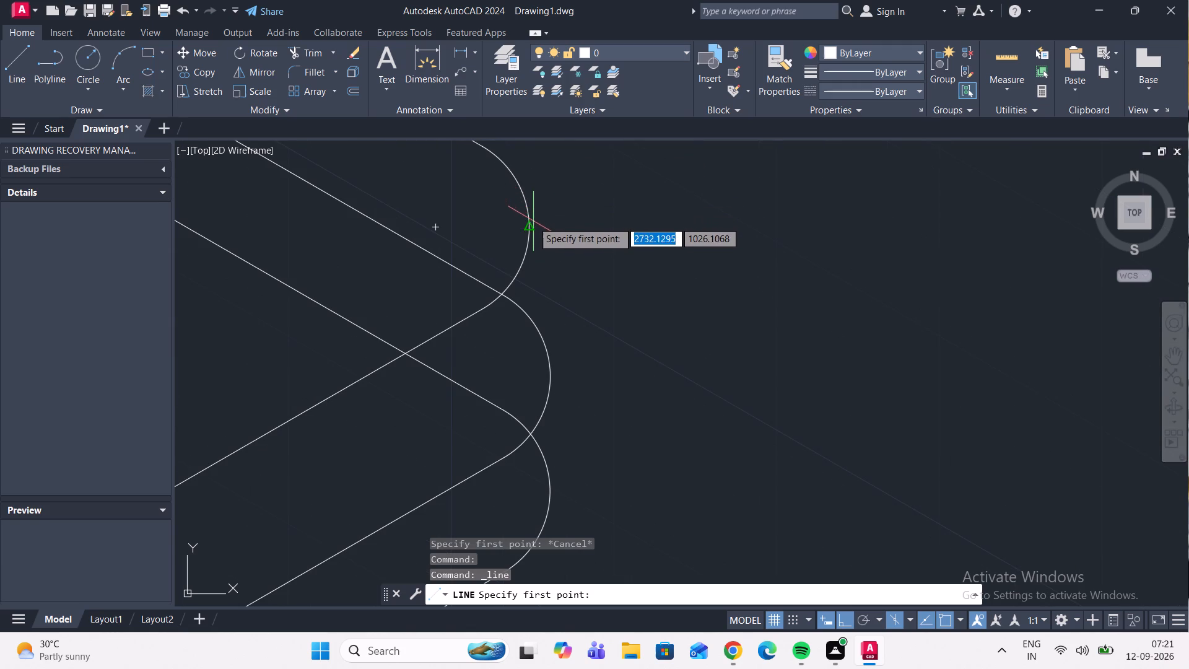
{"action": "left_click", "coordinate": [531, 226]}
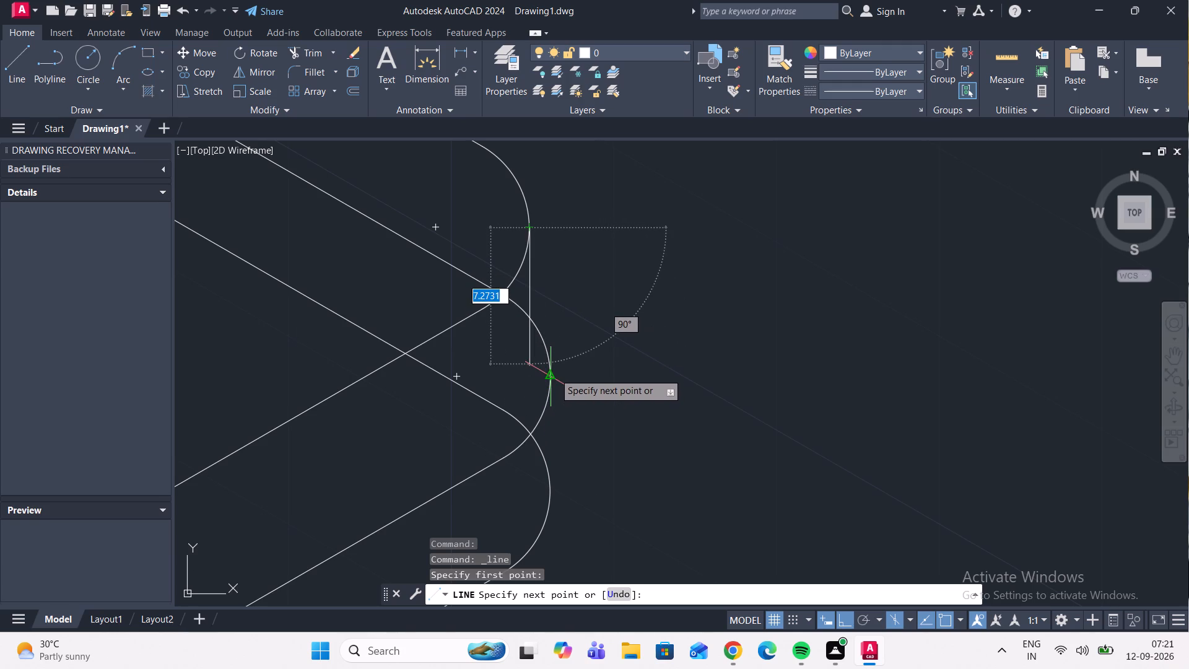
{"action": "left_click", "coordinate": [554, 373]}
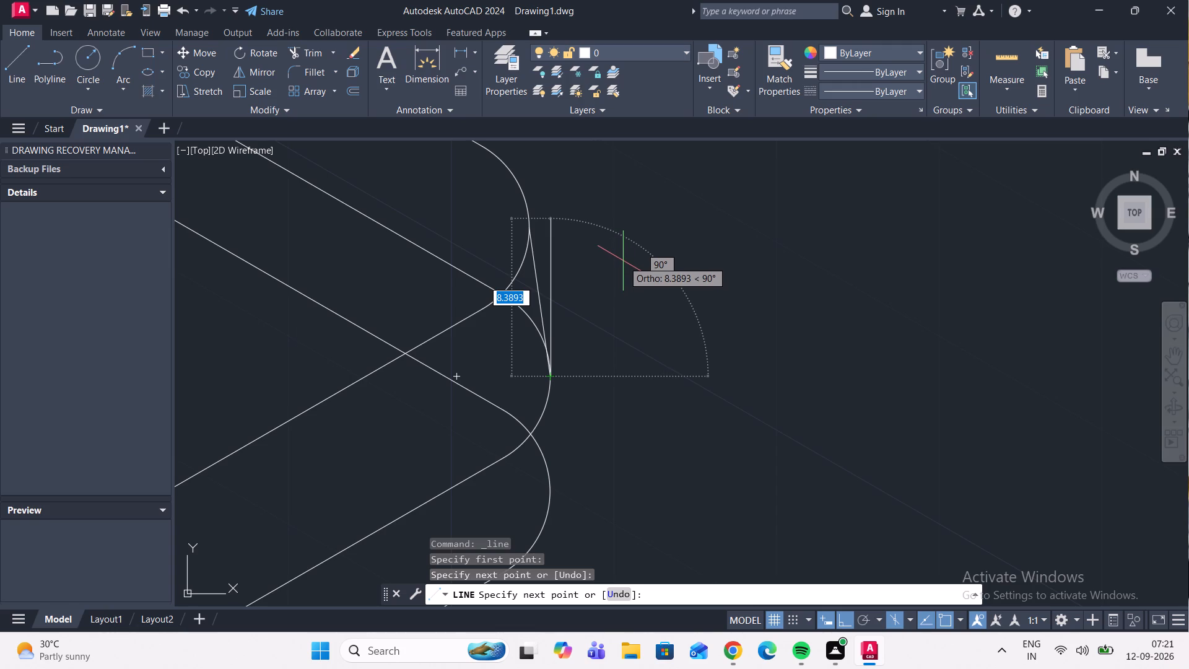
{"action": "key", "text": "Escape"}
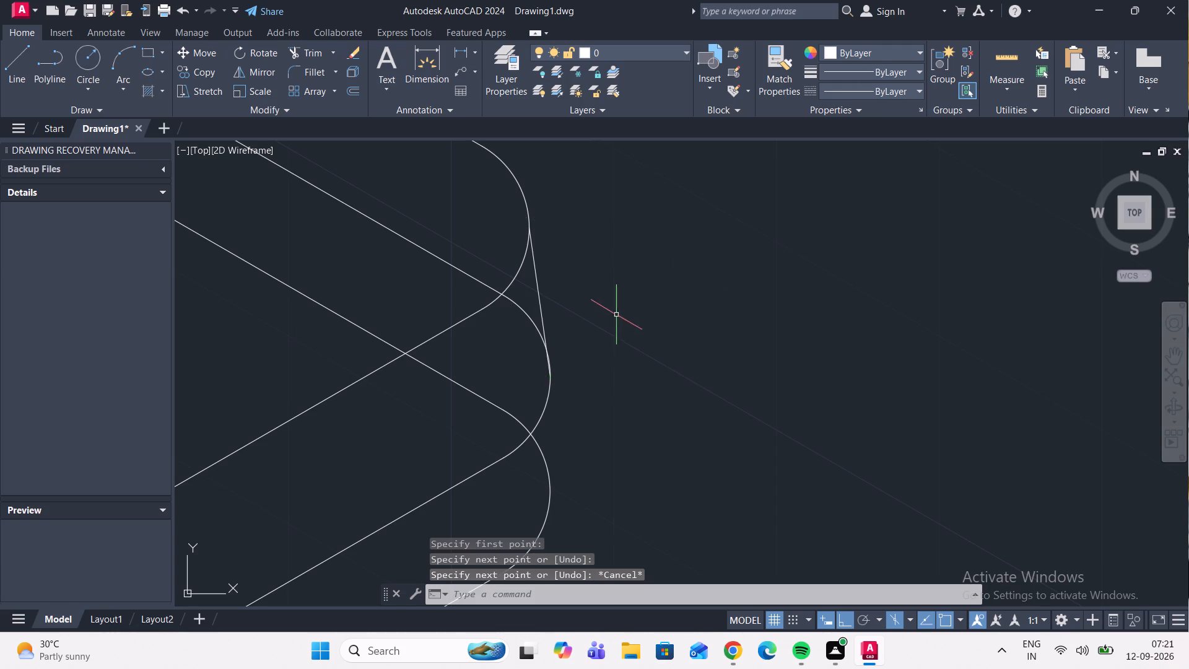
Trim away the middle profile's far fillet portion behind the new joining line and its far line beyond that fillet.
{"action": "scroll", "coordinate": [611, 312], "scroll_direction": "down", "scroll_amount": 4}
{"action": "scroll", "coordinate": [556, 329], "scroll_direction": "up", "scroll_amount": 3}
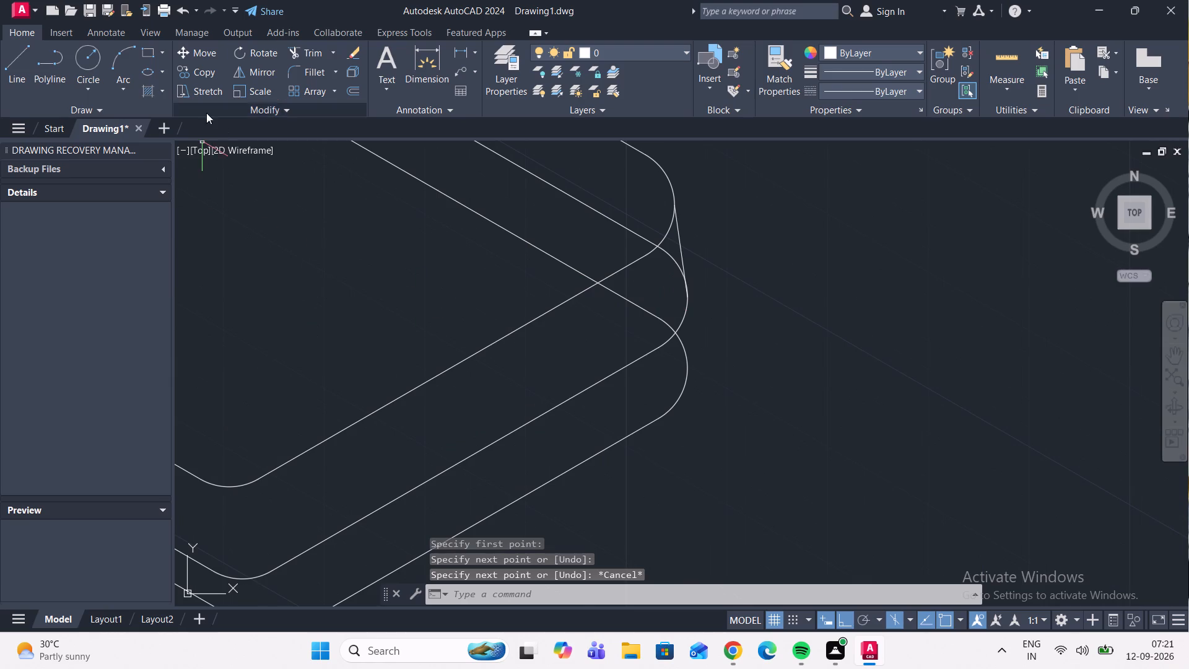
{"action": "left_click", "coordinate": [316, 53]}
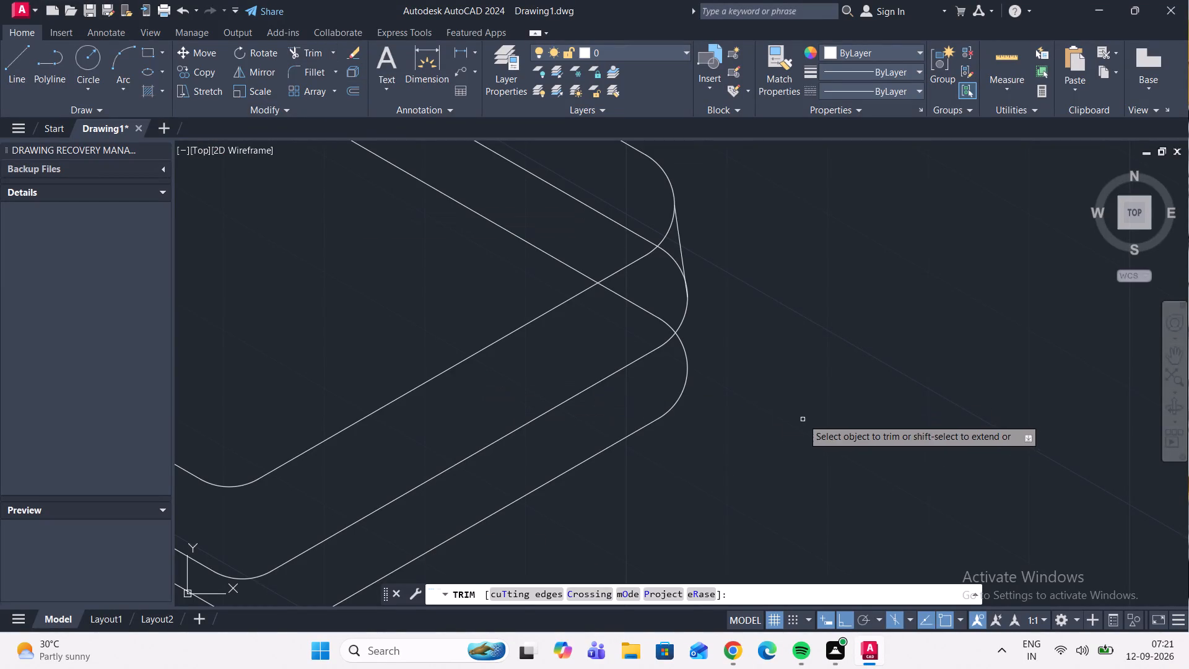
{"action": "left_click", "coordinate": [673, 261]}
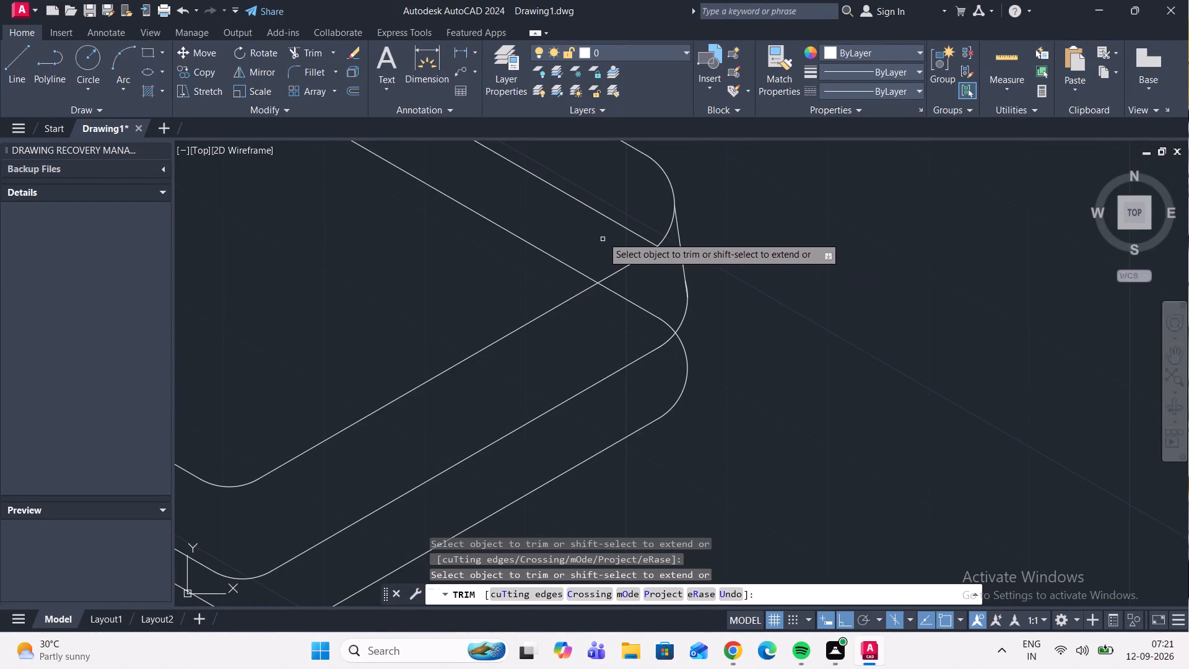
{"action": "left_click", "coordinate": [615, 223]}
{"action": "scroll", "coordinate": [615, 223], "scroll_direction": "down", "scroll_amount": 3}
{"action": "scroll", "coordinate": [621, 222], "scroll_direction": "up", "scroll_amount": 3}
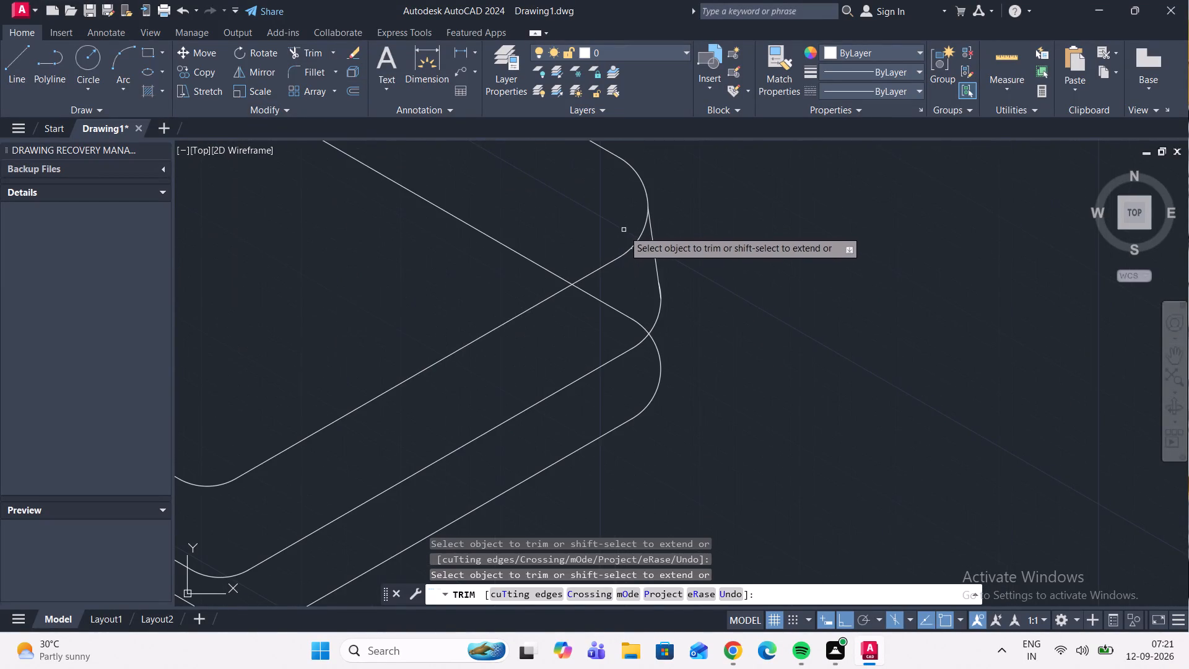
{"action": "middle_click_drag", "start_coordinate": [625, 231], "coordinate": [652, 286]}
{"action": "scroll", "coordinate": [651, 281], "scroll_direction": "down", "scroll_amount": 3}
{"action": "scroll", "coordinate": [646, 319], "scroll_direction": "up", "scroll_amount": 1}
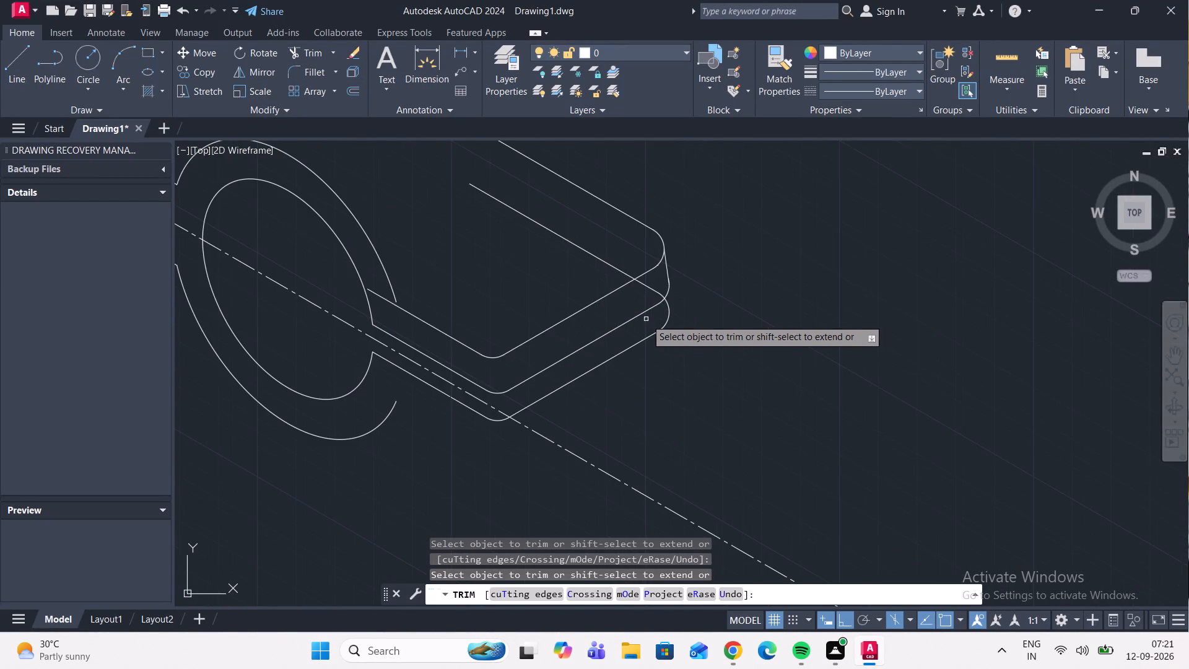
{"action": "scroll", "coordinate": [657, 331], "scroll_direction": "up", "scroll_amount": 1}
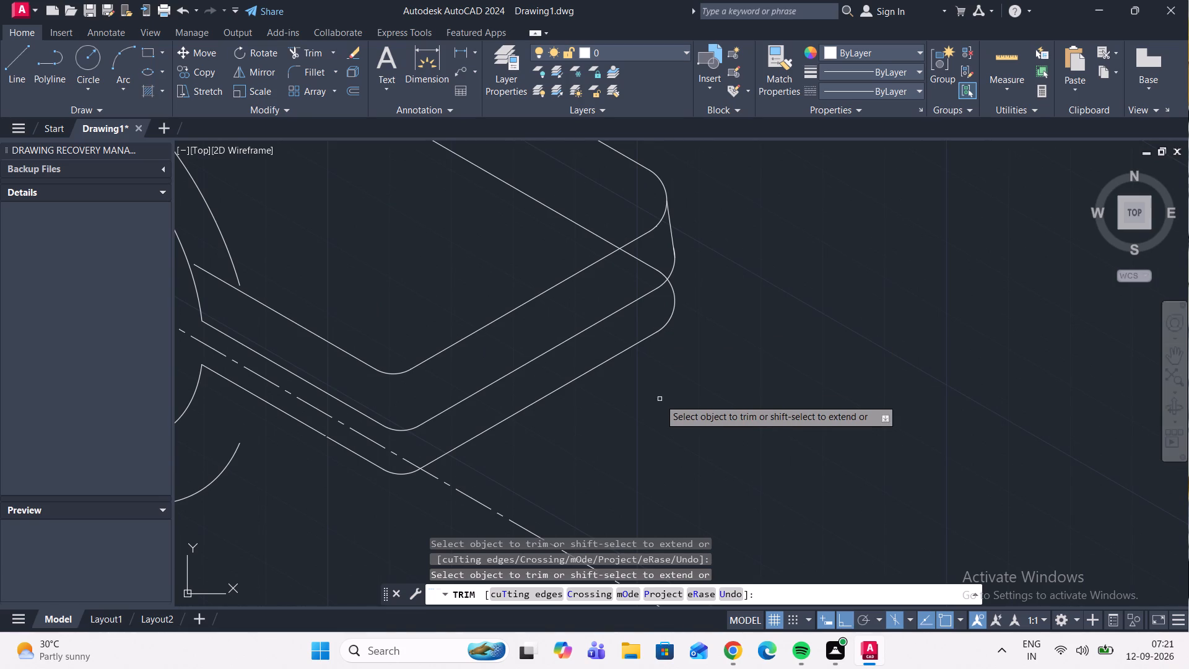
{"action": "key", "text": "Escape"}
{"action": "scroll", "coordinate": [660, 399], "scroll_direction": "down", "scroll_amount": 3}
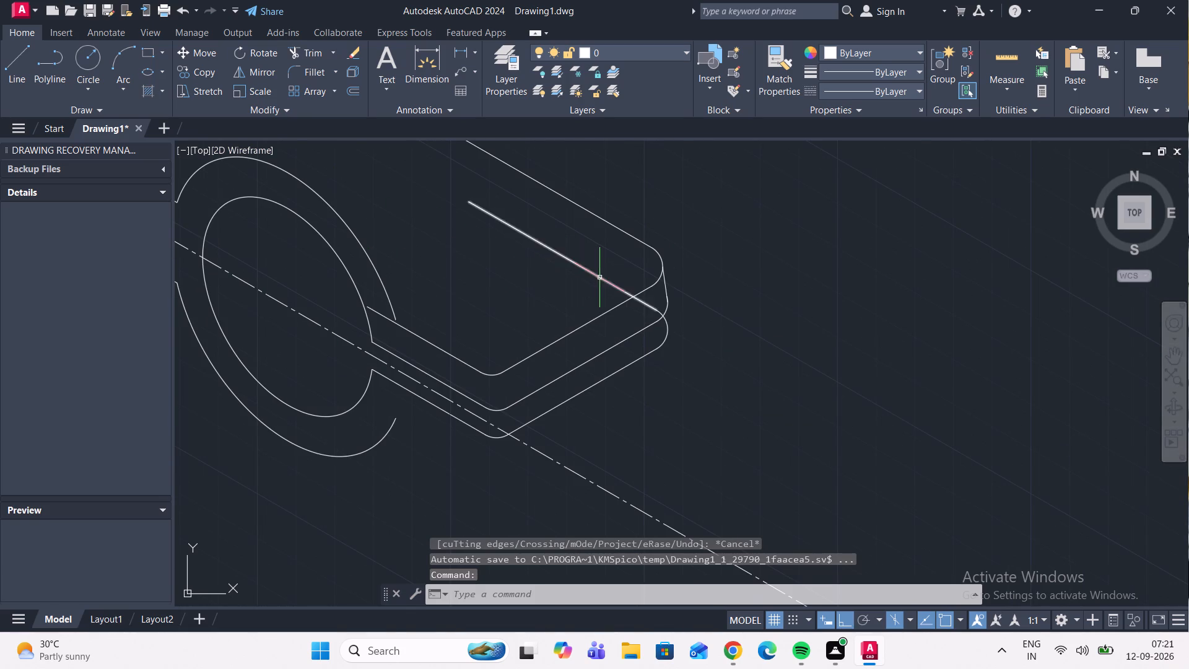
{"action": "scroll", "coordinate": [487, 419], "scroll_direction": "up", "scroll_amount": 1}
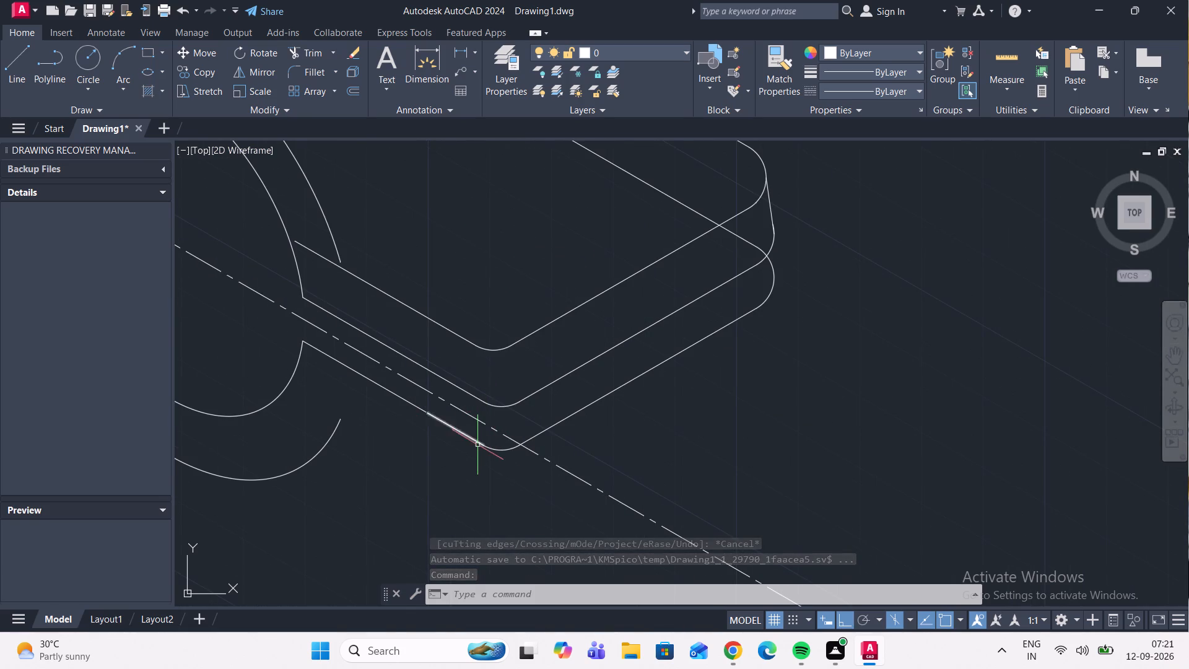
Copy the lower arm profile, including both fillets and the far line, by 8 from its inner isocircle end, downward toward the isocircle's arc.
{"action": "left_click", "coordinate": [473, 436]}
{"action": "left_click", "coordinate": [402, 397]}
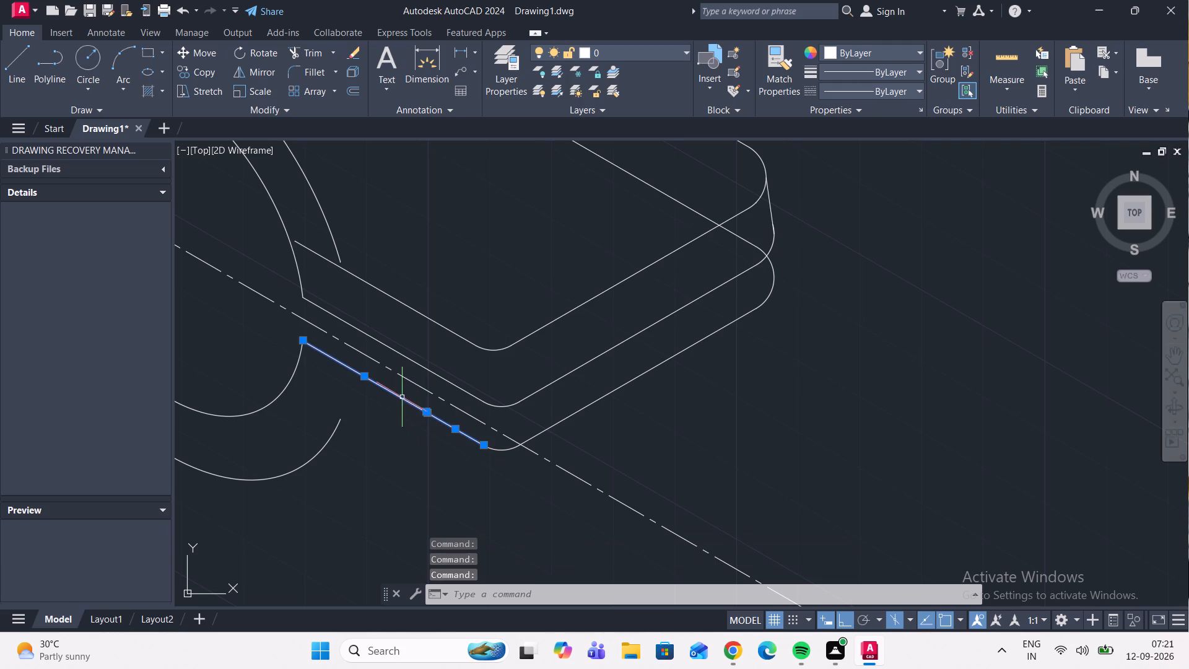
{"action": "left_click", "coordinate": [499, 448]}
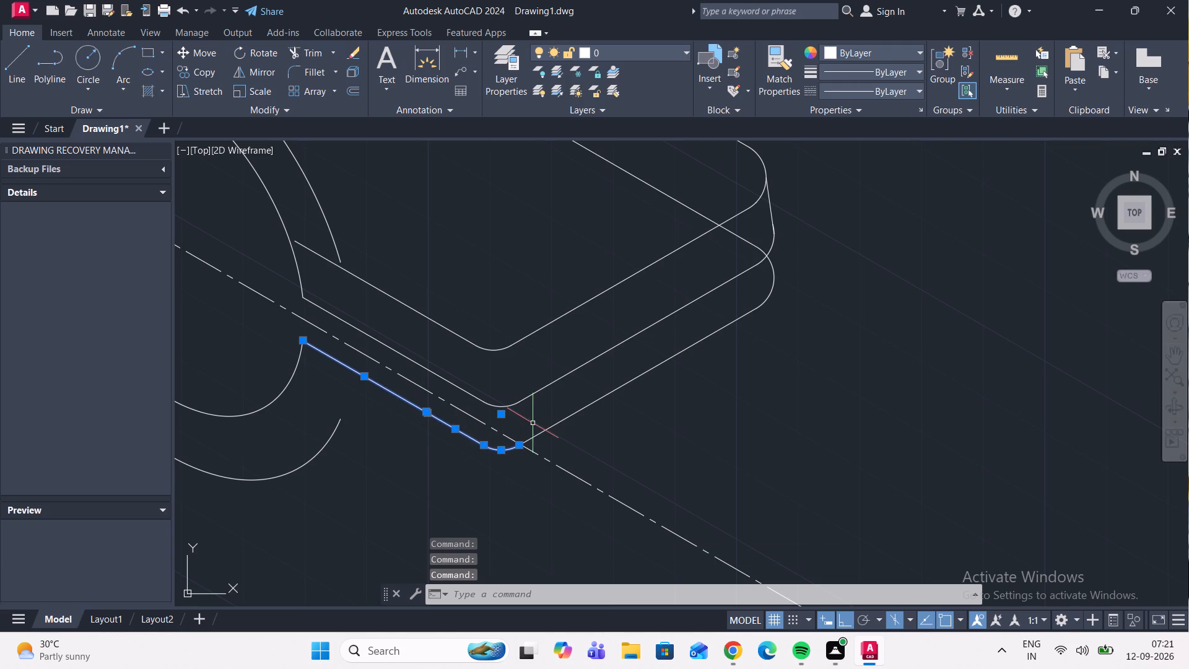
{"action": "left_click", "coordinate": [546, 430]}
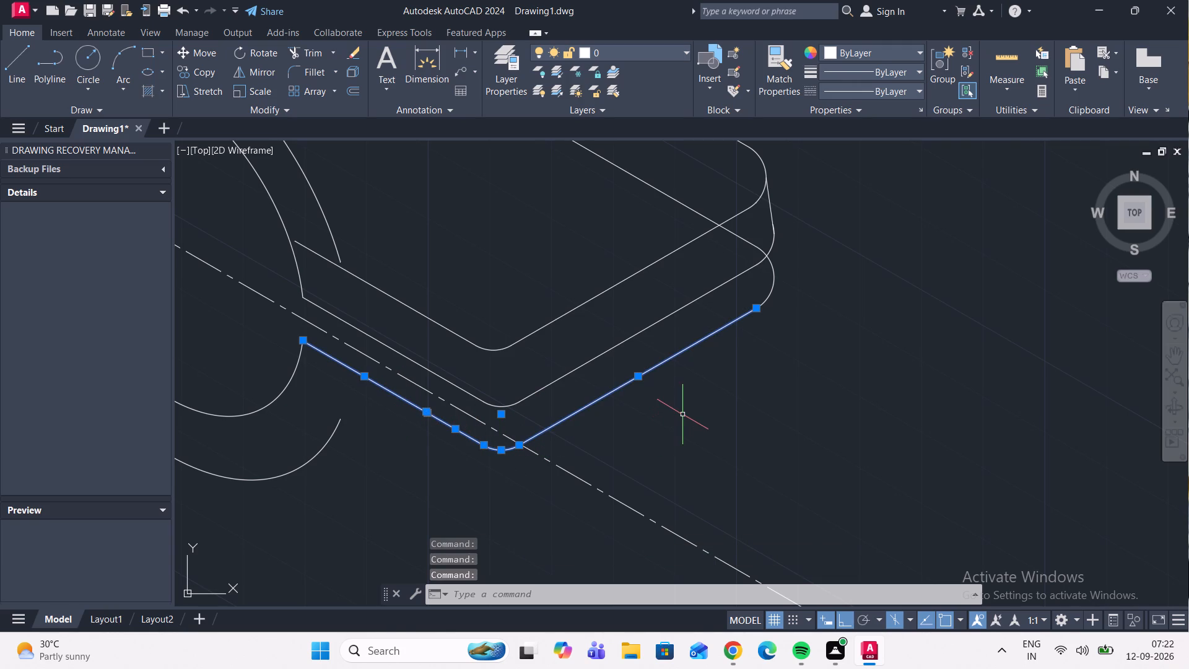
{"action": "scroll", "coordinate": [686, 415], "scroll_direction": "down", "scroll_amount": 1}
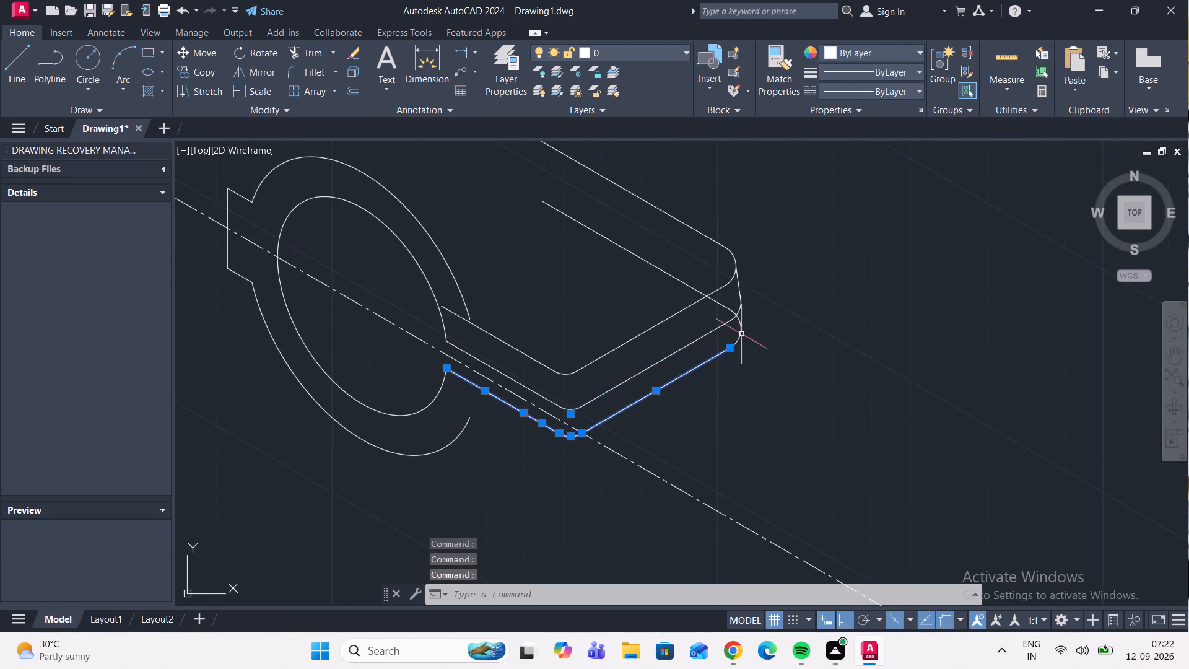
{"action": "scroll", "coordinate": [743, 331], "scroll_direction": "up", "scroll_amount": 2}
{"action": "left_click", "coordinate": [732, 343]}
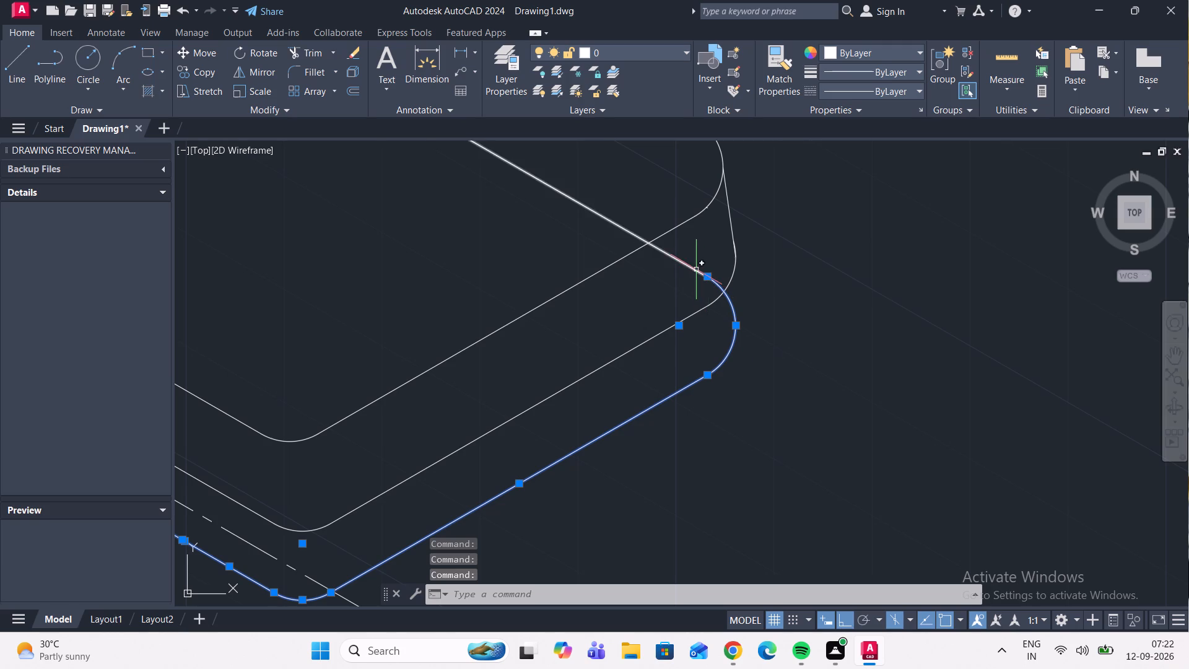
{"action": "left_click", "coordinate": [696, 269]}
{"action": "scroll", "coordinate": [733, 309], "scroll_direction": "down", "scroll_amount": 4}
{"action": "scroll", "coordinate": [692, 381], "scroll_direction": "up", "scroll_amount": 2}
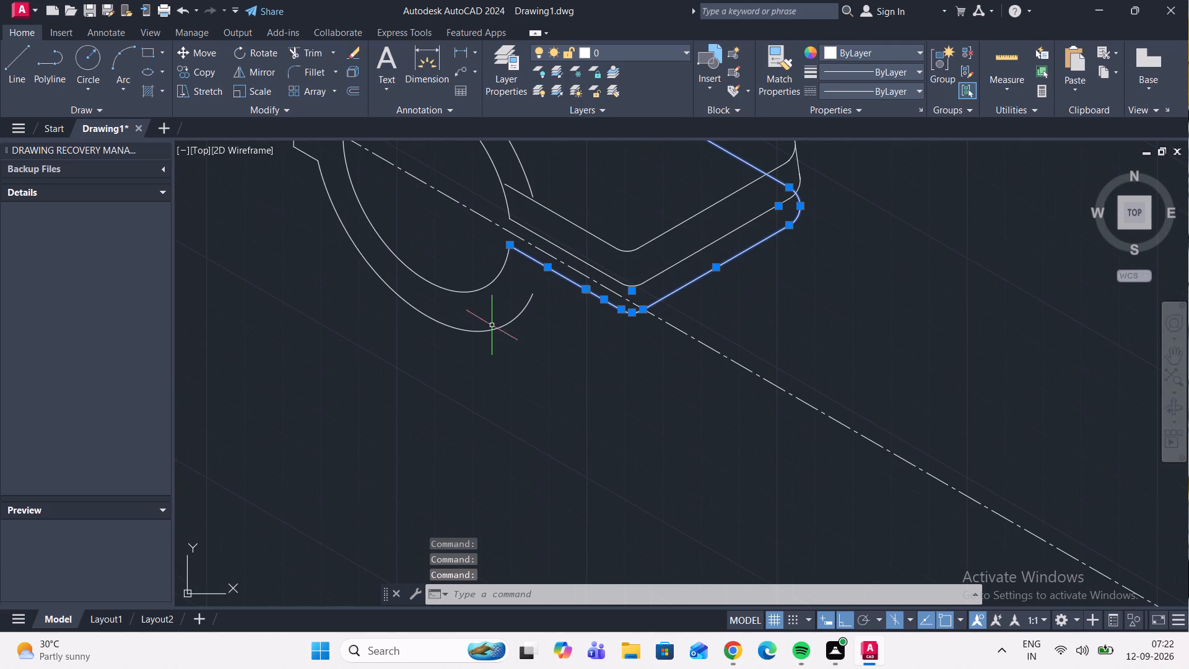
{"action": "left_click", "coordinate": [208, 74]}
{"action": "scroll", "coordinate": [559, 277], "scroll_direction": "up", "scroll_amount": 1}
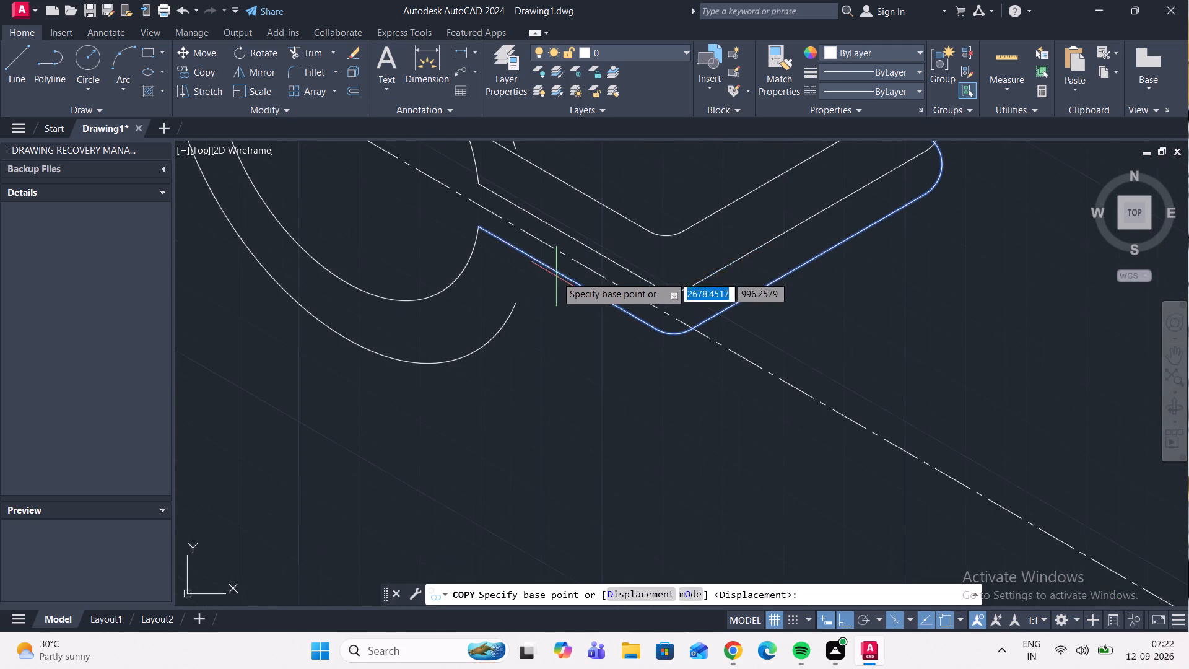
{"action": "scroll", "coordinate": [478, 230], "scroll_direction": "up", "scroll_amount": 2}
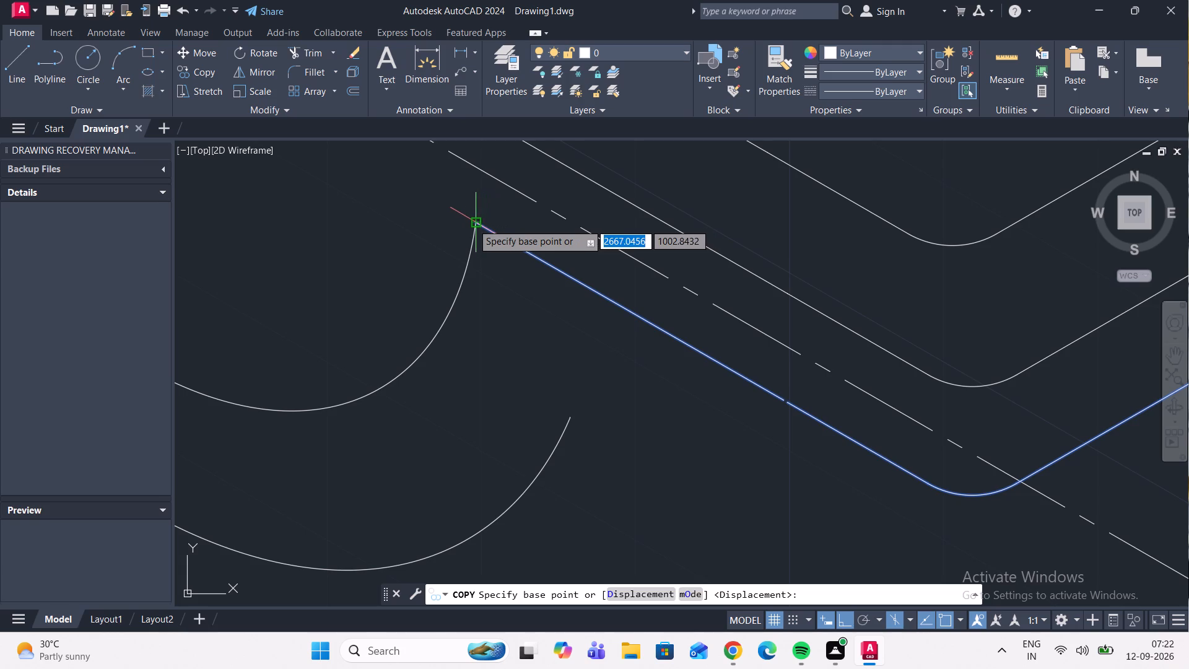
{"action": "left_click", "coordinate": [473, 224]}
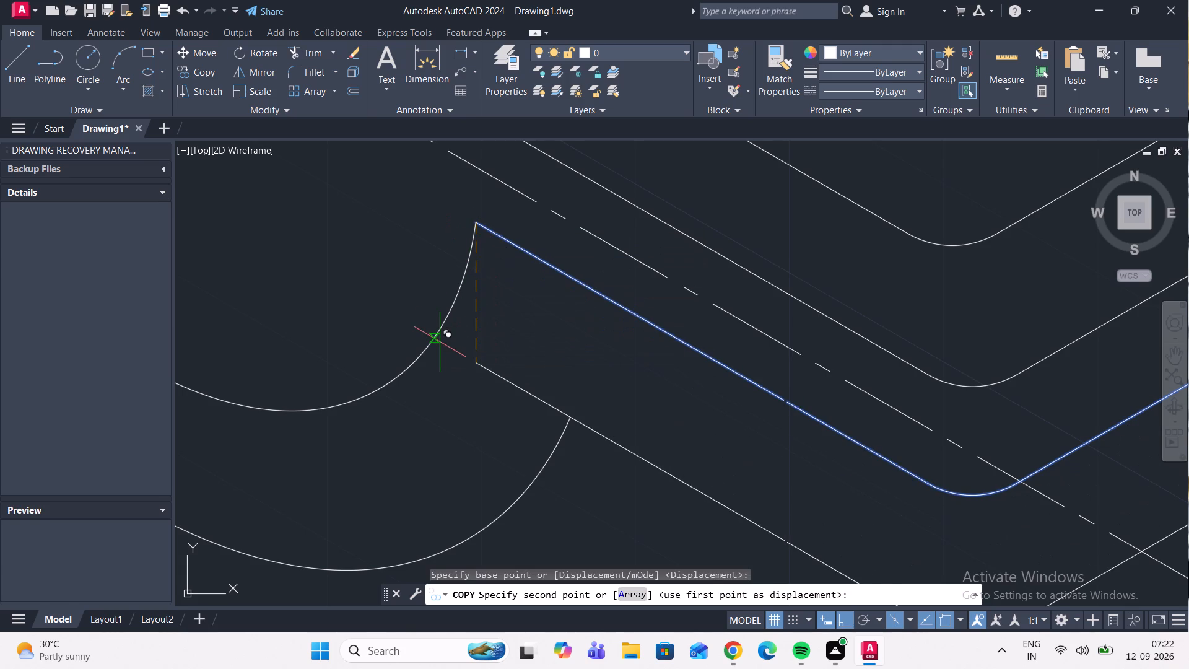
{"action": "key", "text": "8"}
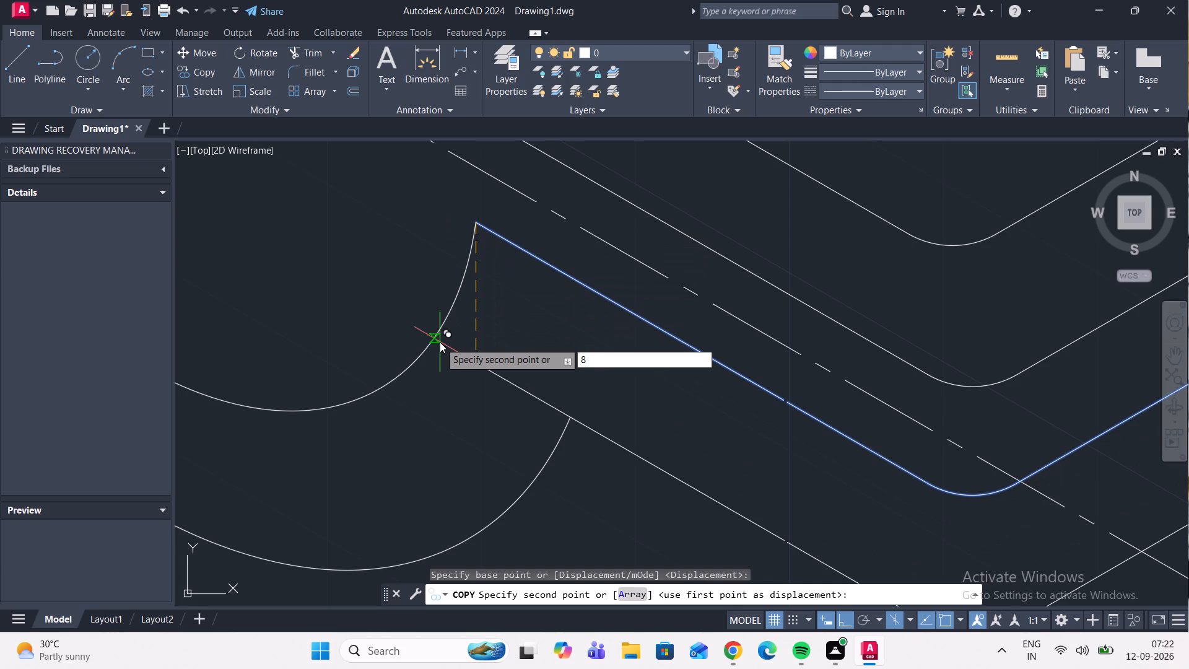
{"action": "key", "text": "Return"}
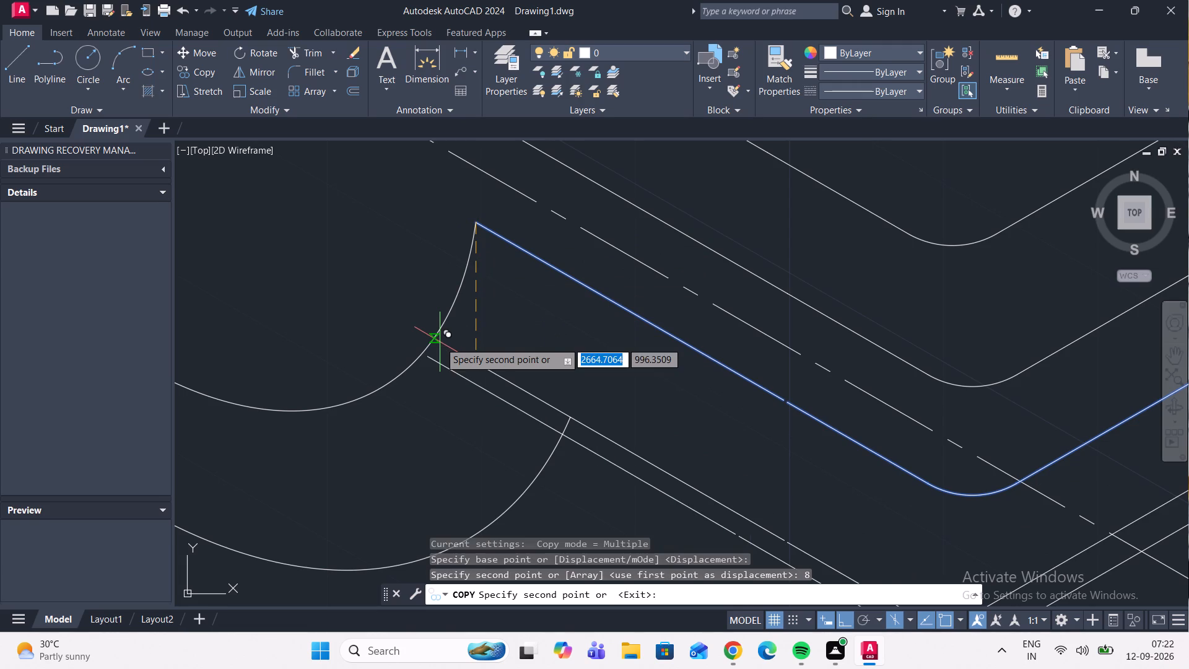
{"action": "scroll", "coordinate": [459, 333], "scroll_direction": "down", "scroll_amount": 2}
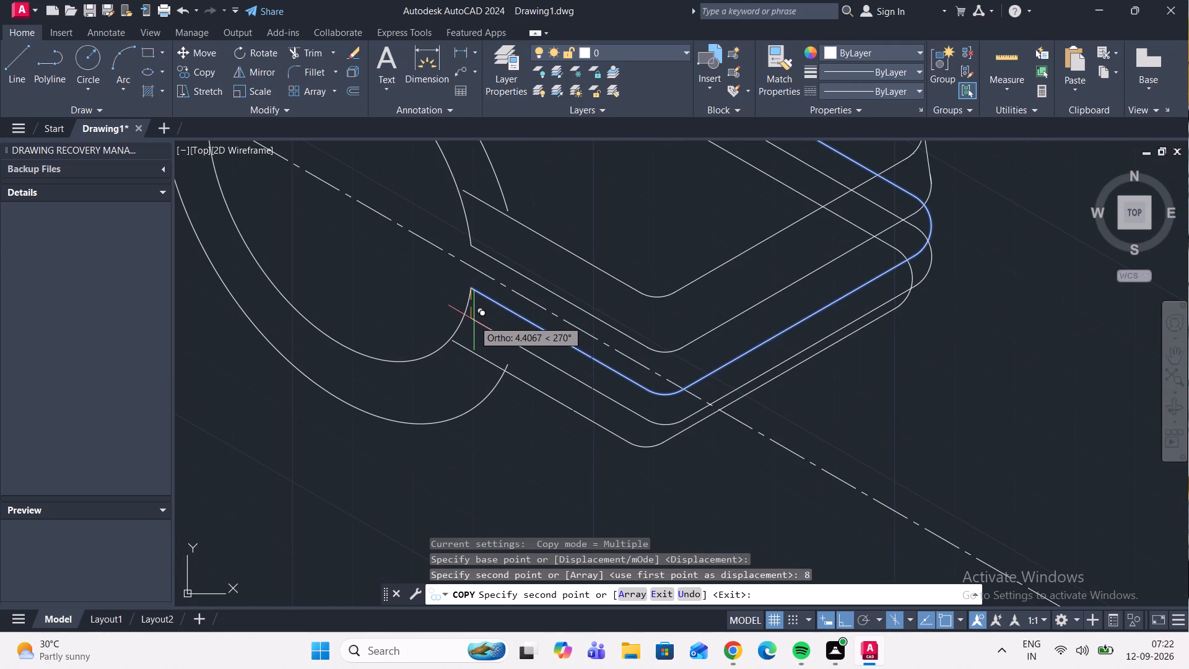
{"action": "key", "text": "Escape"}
Trim the top and bottom arm lines inside the outer isocircle, and the isocircle's lower end beyond the bottom arm line.
{"action": "scroll", "coordinate": [490, 290], "scroll_direction": "down", "scroll_amount": 1}
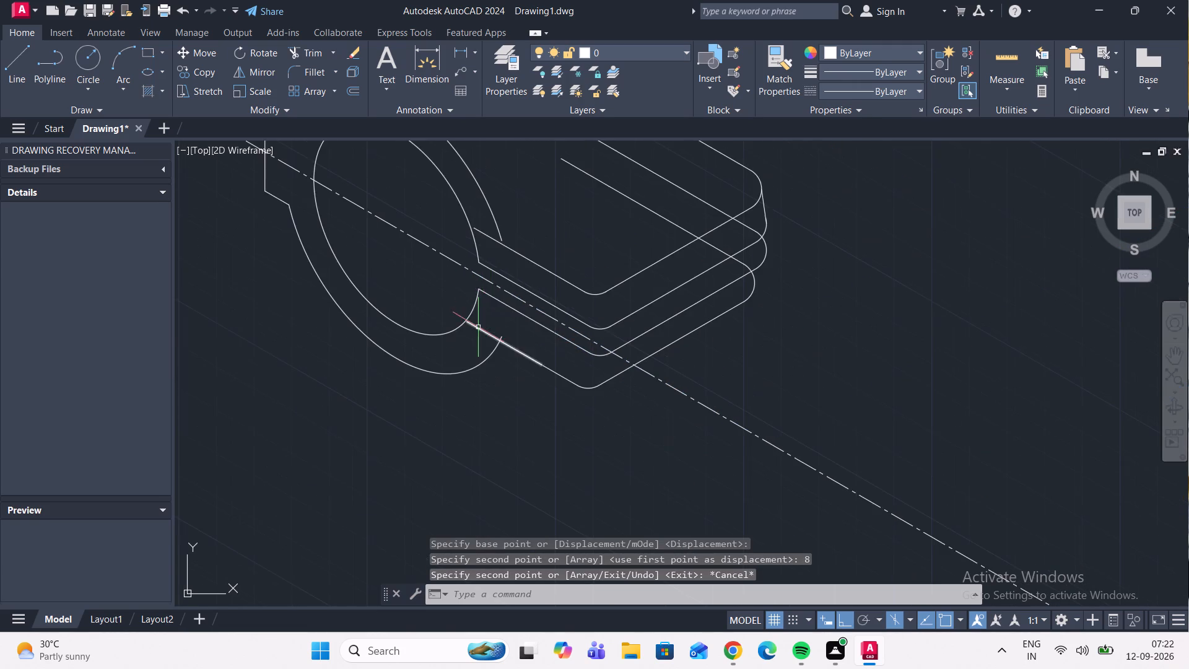
{"action": "scroll", "coordinate": [478, 327], "scroll_direction": "up", "scroll_amount": 2}
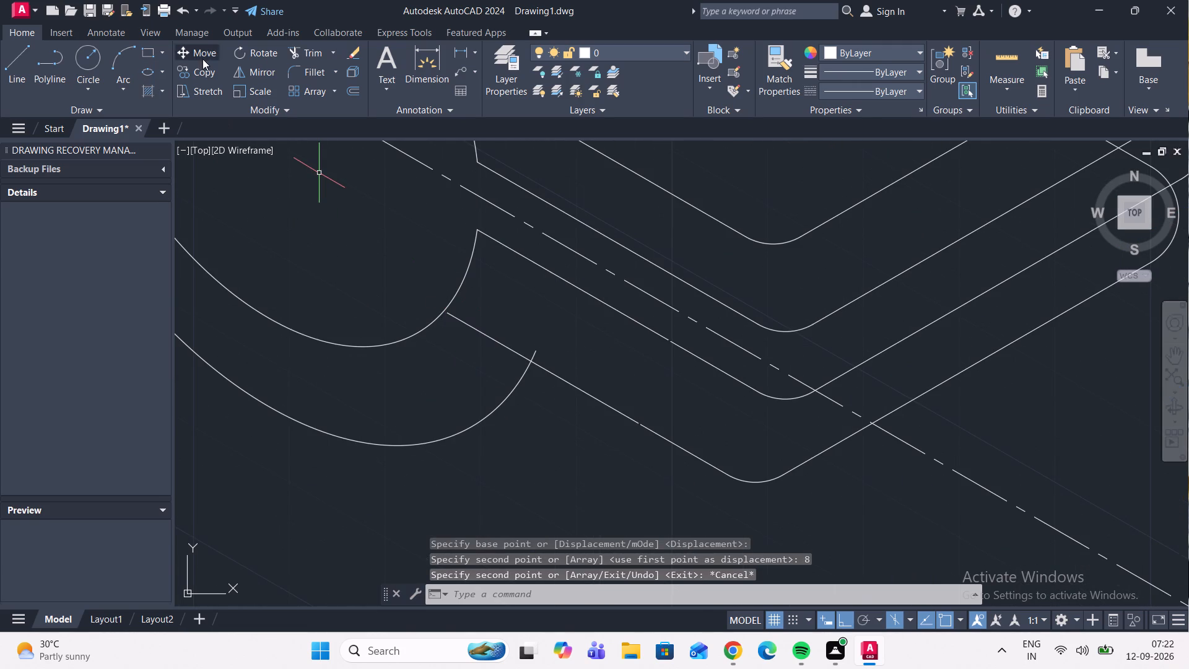
{"action": "left_click", "coordinate": [310, 56]}
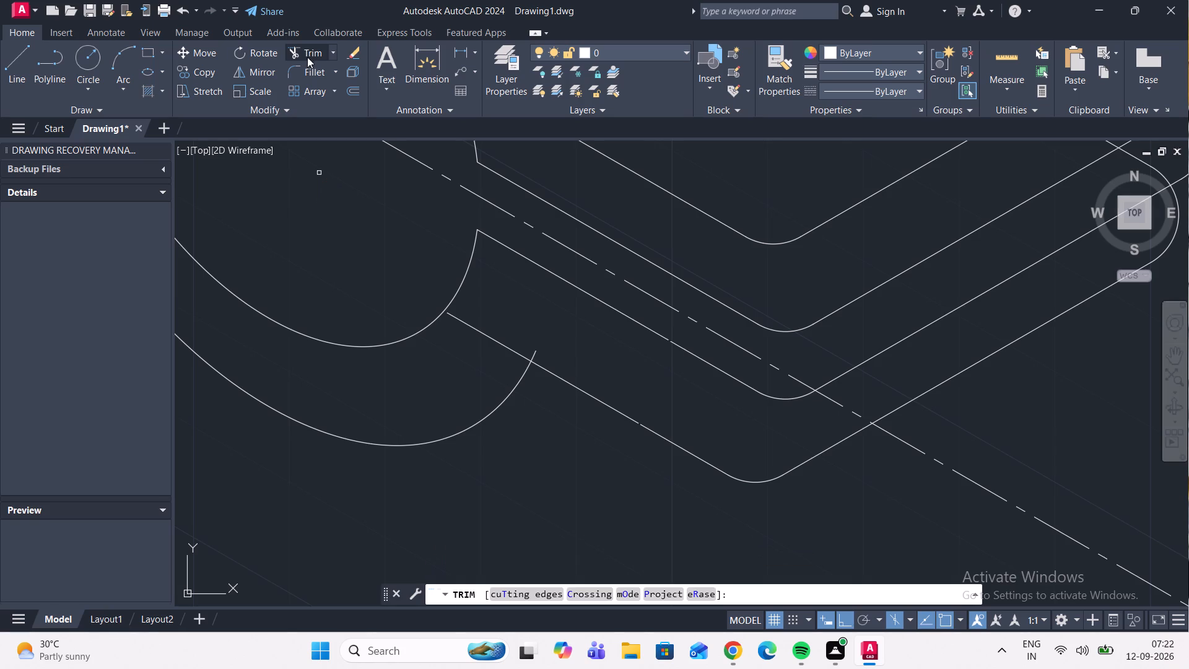
{"action": "left_click", "coordinate": [490, 334]}
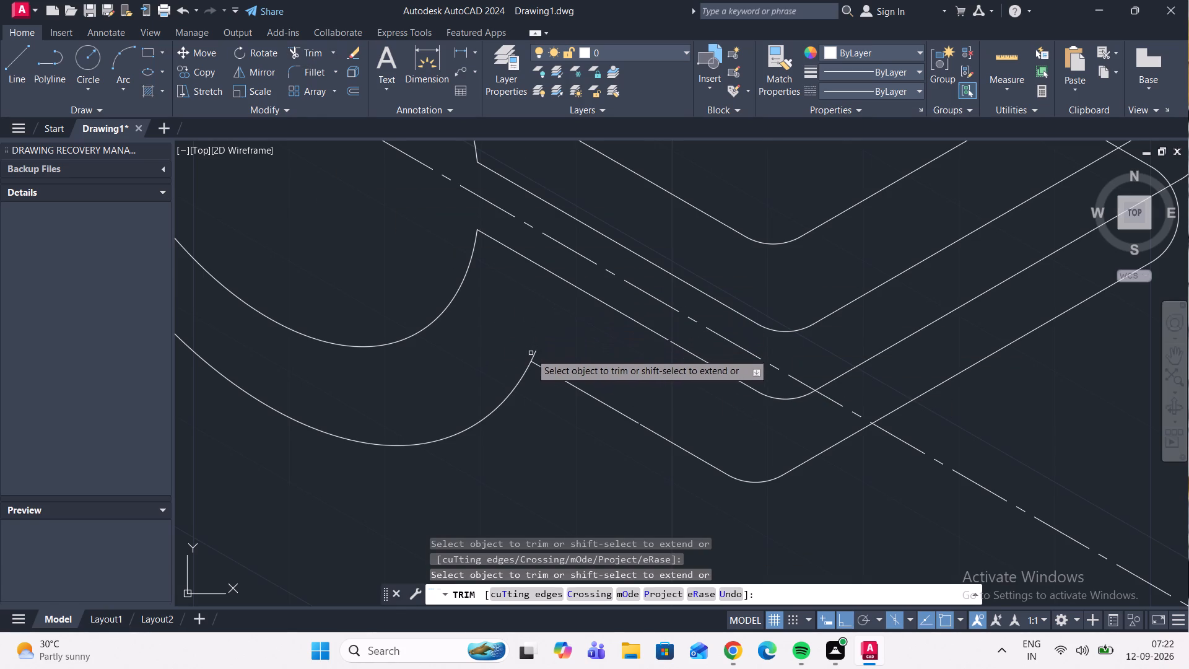
{"action": "left_click", "coordinate": [533, 354]}
{"action": "scroll", "coordinate": [568, 345], "scroll_direction": "down", "scroll_amount": 2}
{"action": "scroll", "coordinate": [552, 242], "scroll_direction": "up", "scroll_amount": 2}
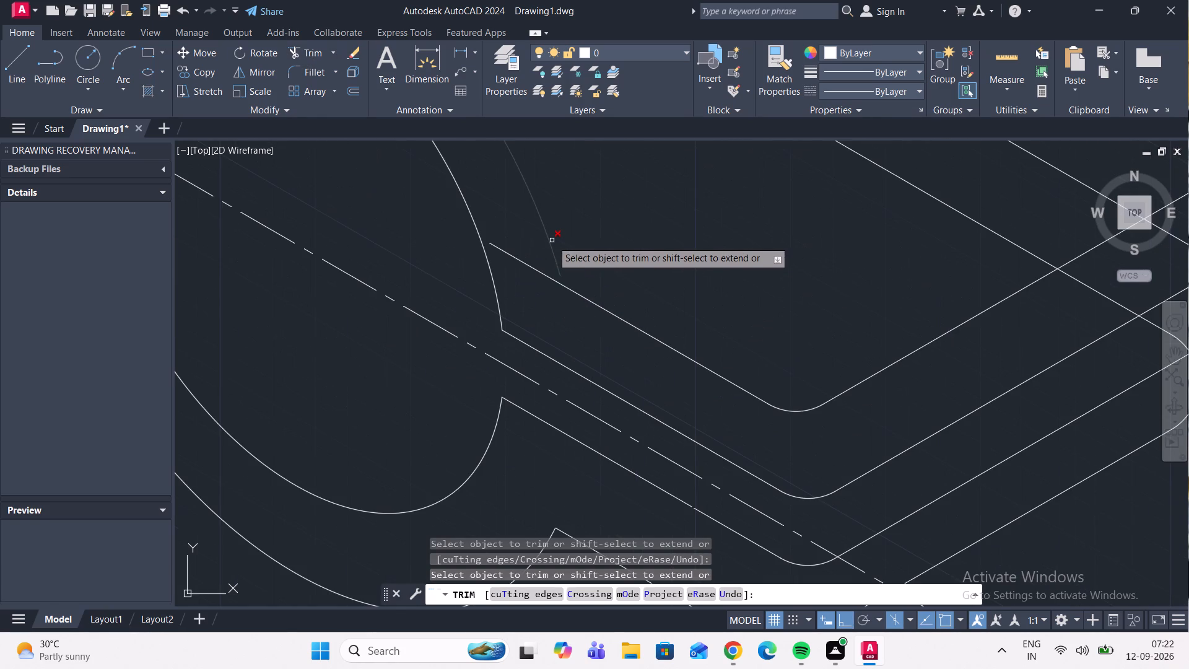
{"action": "left_click", "coordinate": [552, 240], "text": "shift"}
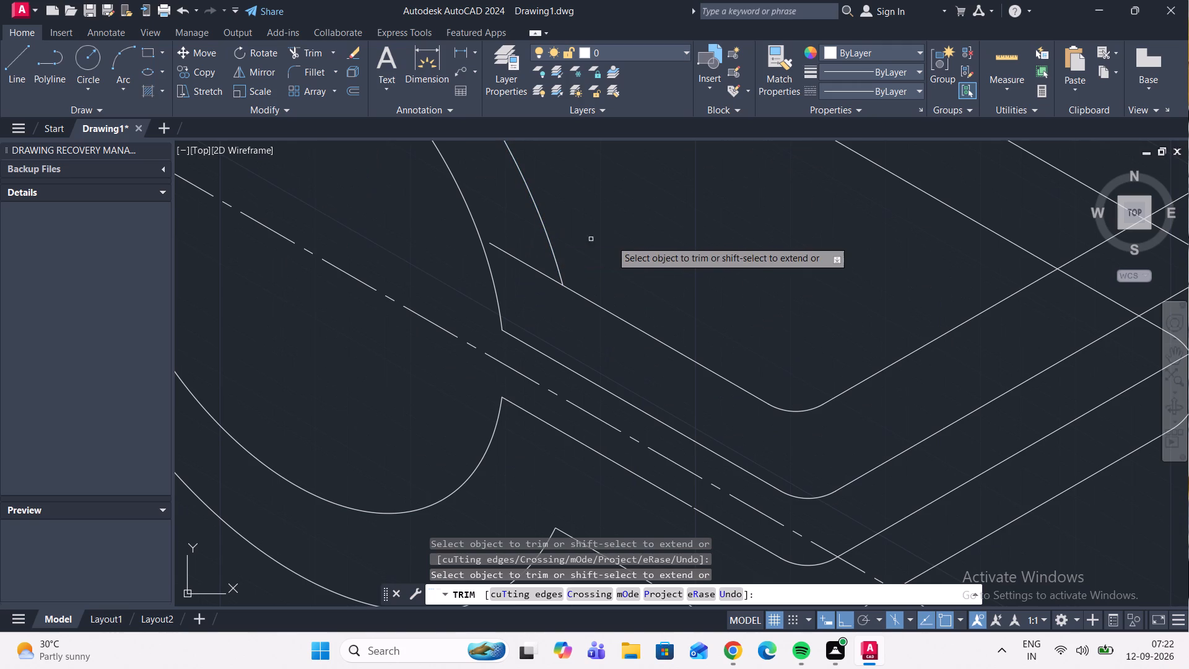
{"action": "scroll", "coordinate": [625, 253], "scroll_direction": "down", "scroll_amount": 1}
{"action": "left_click", "coordinate": [566, 260]}
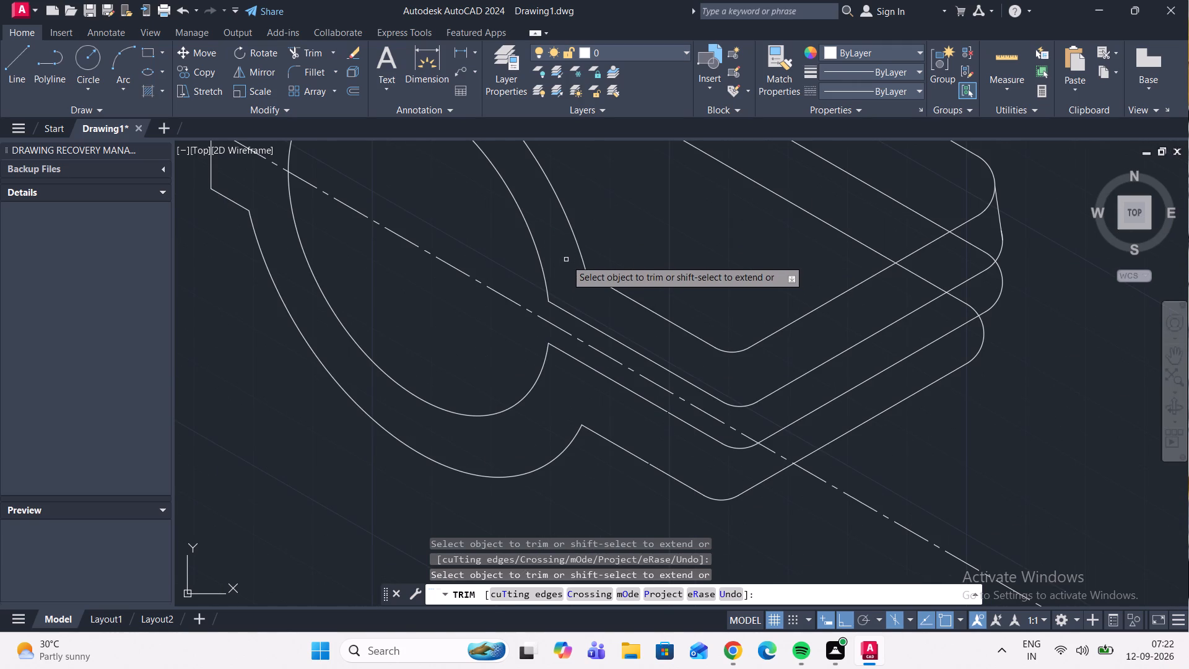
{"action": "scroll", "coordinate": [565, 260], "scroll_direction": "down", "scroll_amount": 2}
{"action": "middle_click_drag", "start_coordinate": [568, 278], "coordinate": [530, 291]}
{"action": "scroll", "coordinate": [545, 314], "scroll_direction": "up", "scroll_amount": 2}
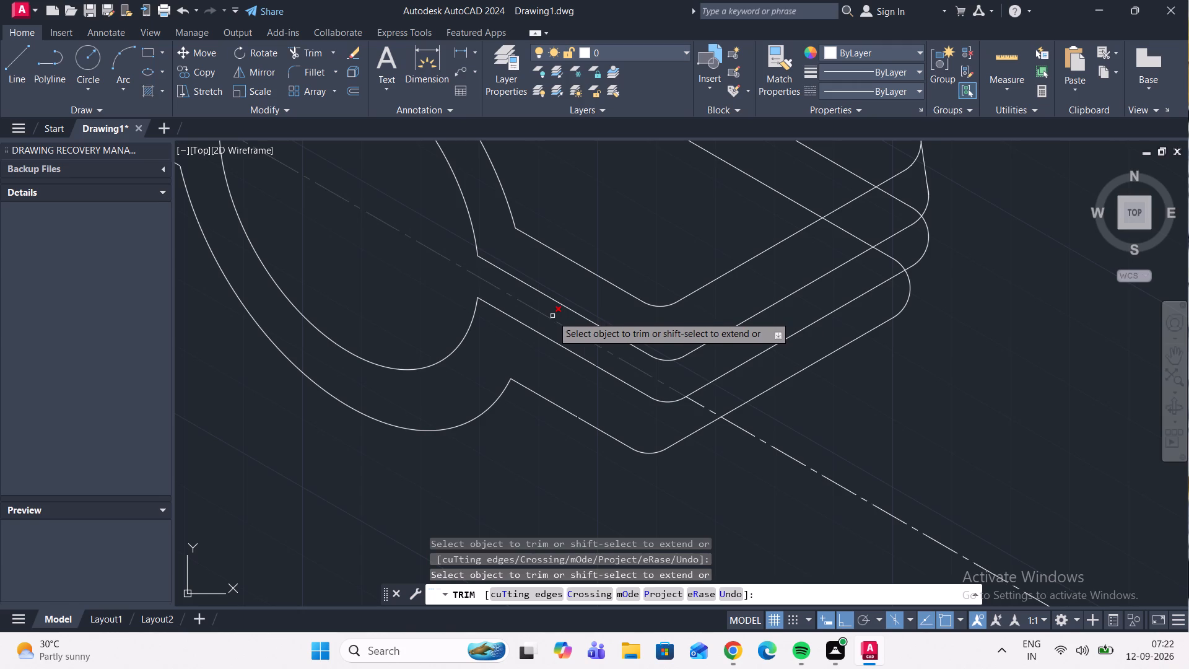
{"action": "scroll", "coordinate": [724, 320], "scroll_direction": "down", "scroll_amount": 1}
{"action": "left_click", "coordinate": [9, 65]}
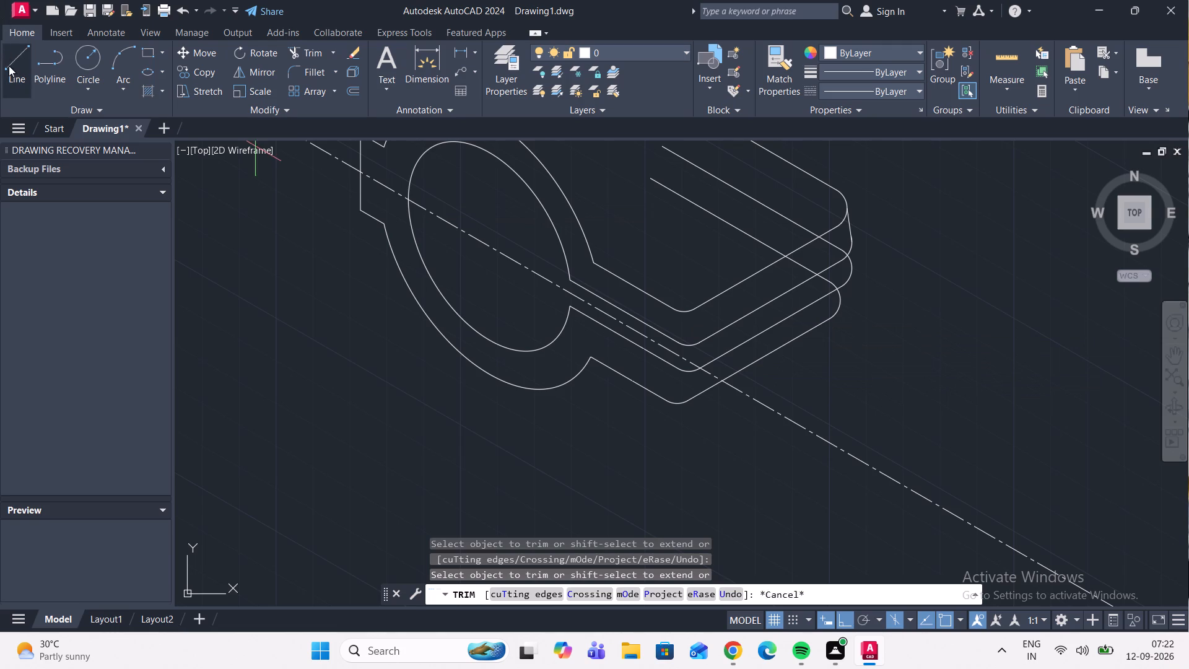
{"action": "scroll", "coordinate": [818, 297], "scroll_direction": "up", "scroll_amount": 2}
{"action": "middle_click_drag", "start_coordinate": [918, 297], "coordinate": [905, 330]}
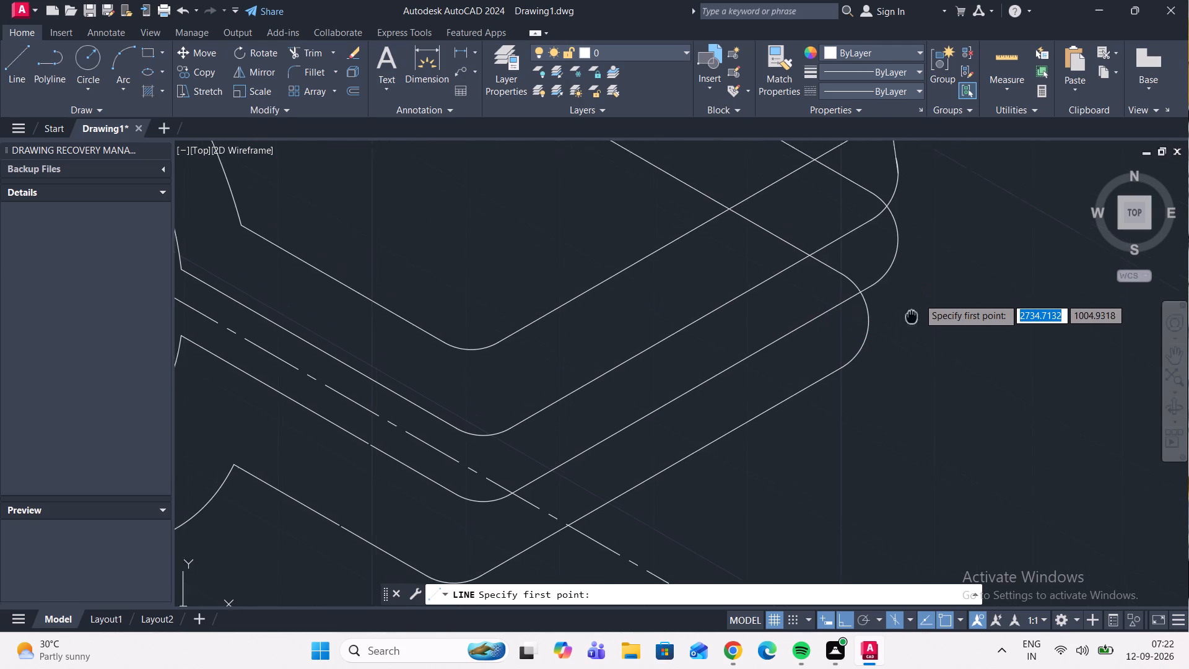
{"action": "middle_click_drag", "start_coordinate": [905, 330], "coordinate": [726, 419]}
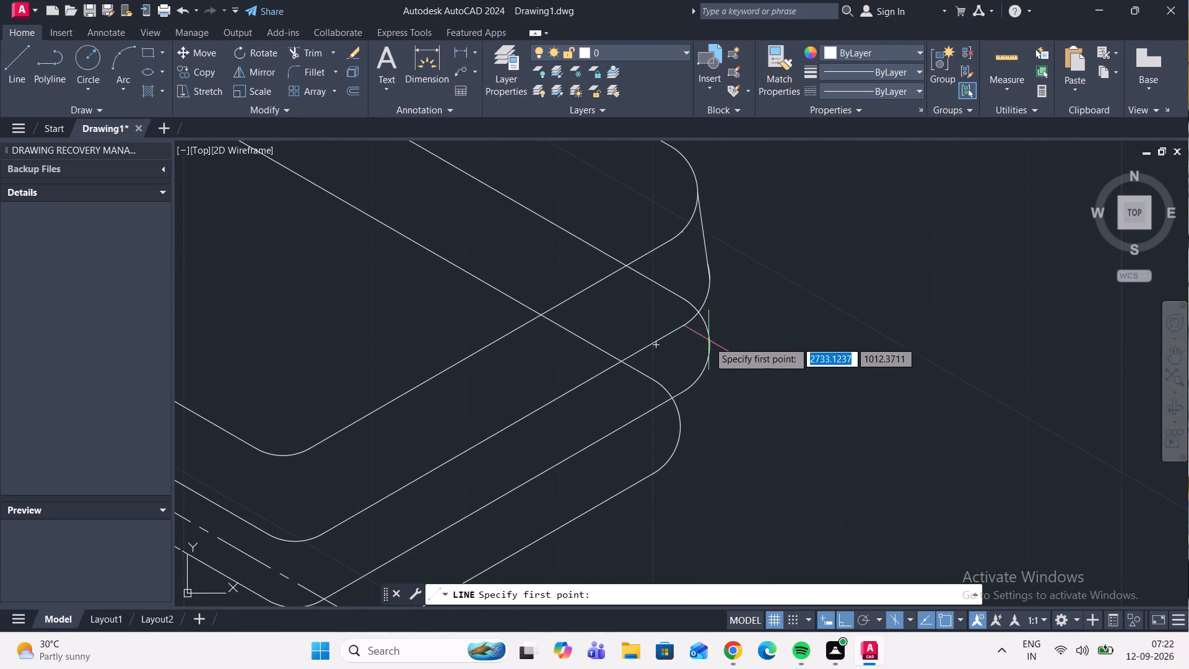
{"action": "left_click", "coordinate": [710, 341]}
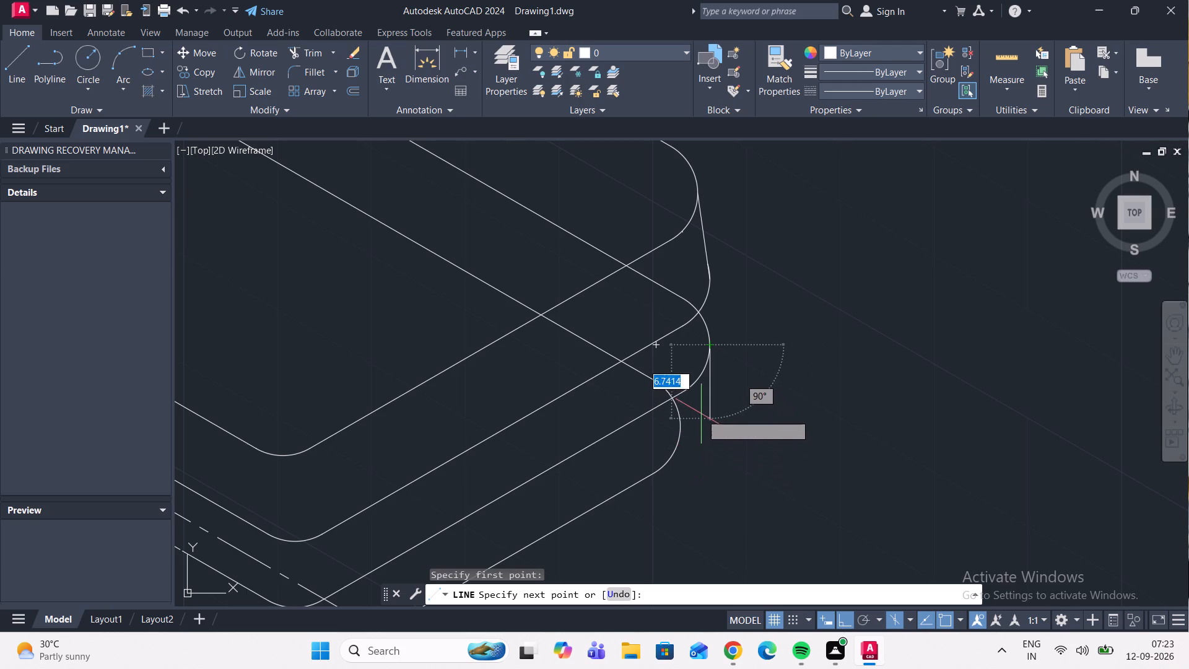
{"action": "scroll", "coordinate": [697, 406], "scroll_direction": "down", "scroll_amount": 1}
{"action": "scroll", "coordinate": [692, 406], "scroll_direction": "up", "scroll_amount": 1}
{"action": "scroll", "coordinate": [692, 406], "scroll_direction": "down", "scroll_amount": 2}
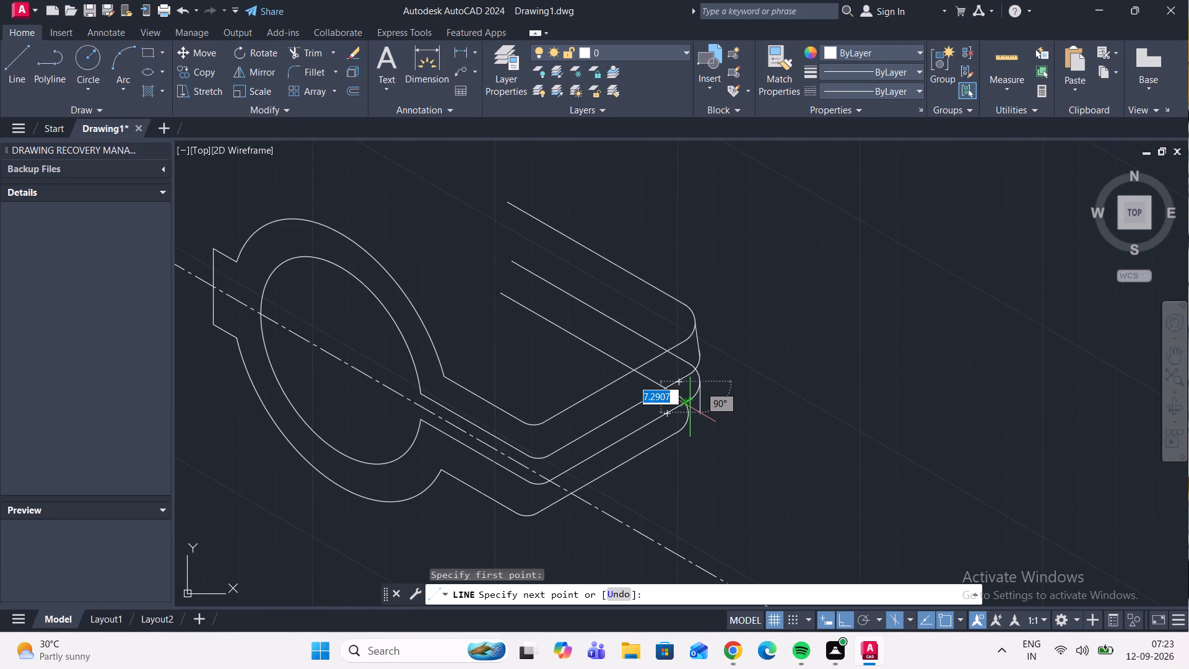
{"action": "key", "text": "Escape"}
Draw a vertical line about 26 long downward from the top arm line's end on the outer isocircle, past the isocircle's lower end.
{"action": "scroll", "coordinate": [492, 516], "scroll_direction": "up", "scroll_amount": 1}
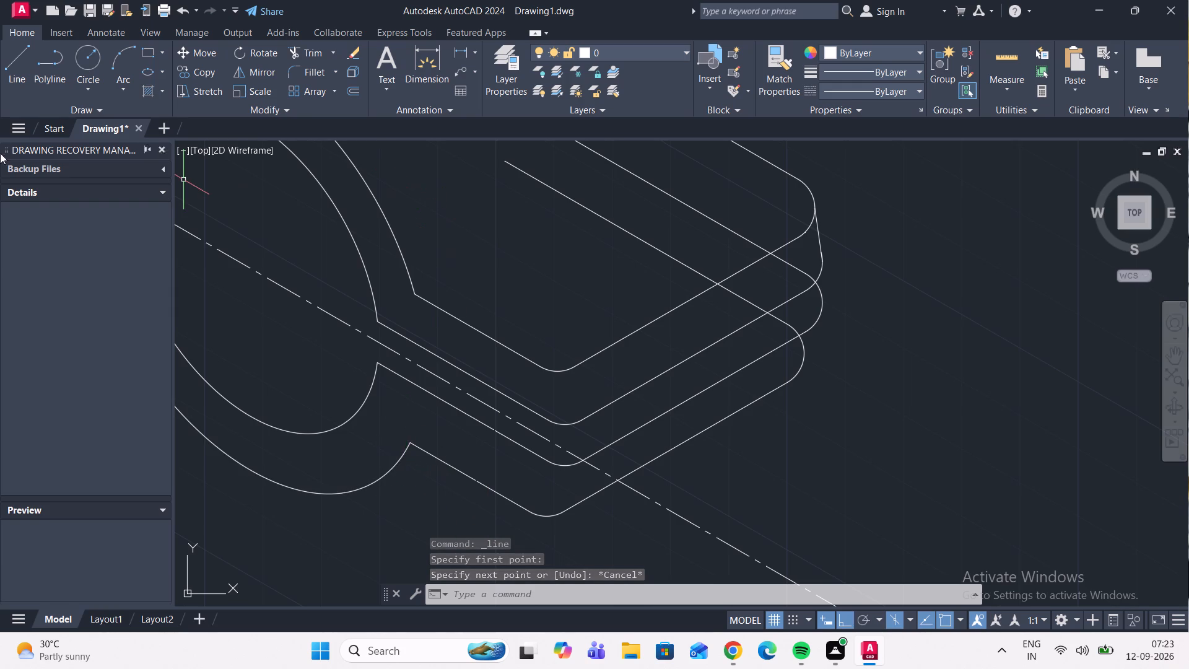
{"action": "left_click", "coordinate": [28, 76]}
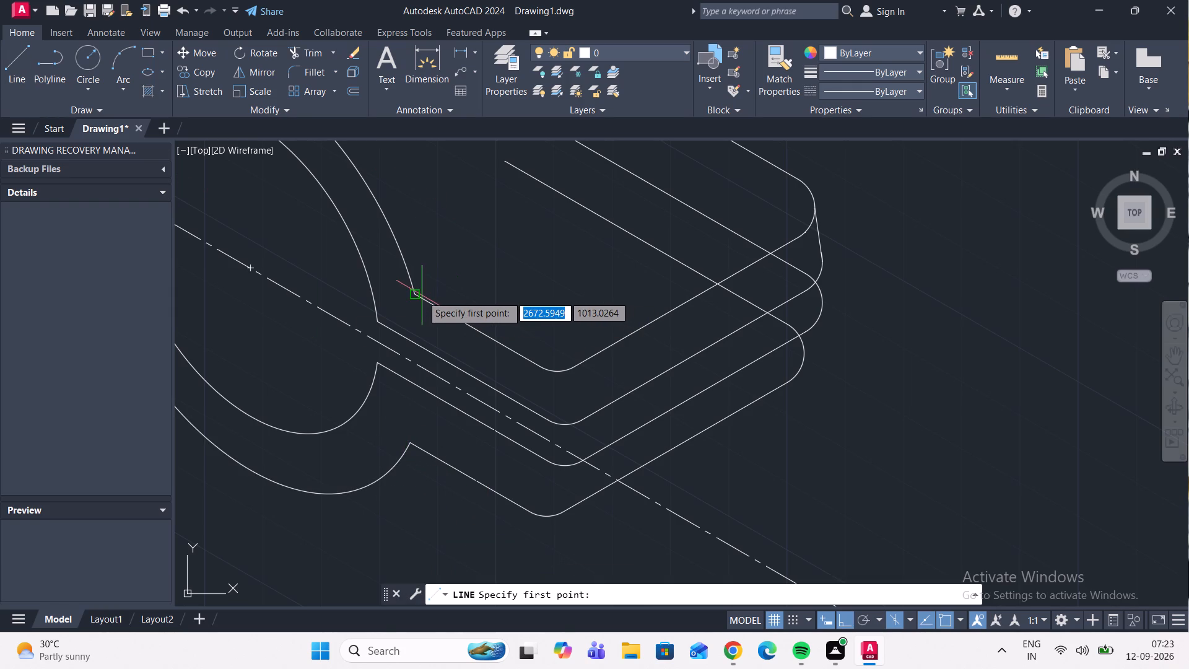
{"action": "left_click", "coordinate": [412, 293]}
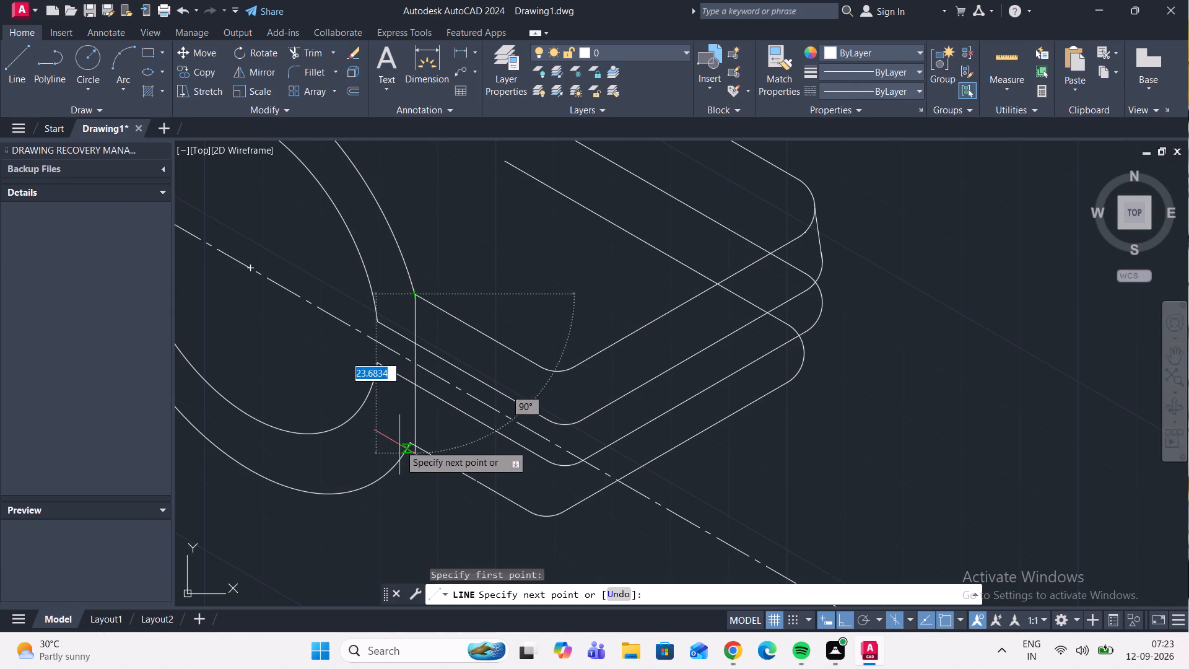
{"action": "scroll", "coordinate": [406, 467], "scroll_direction": "up", "scroll_amount": 1}
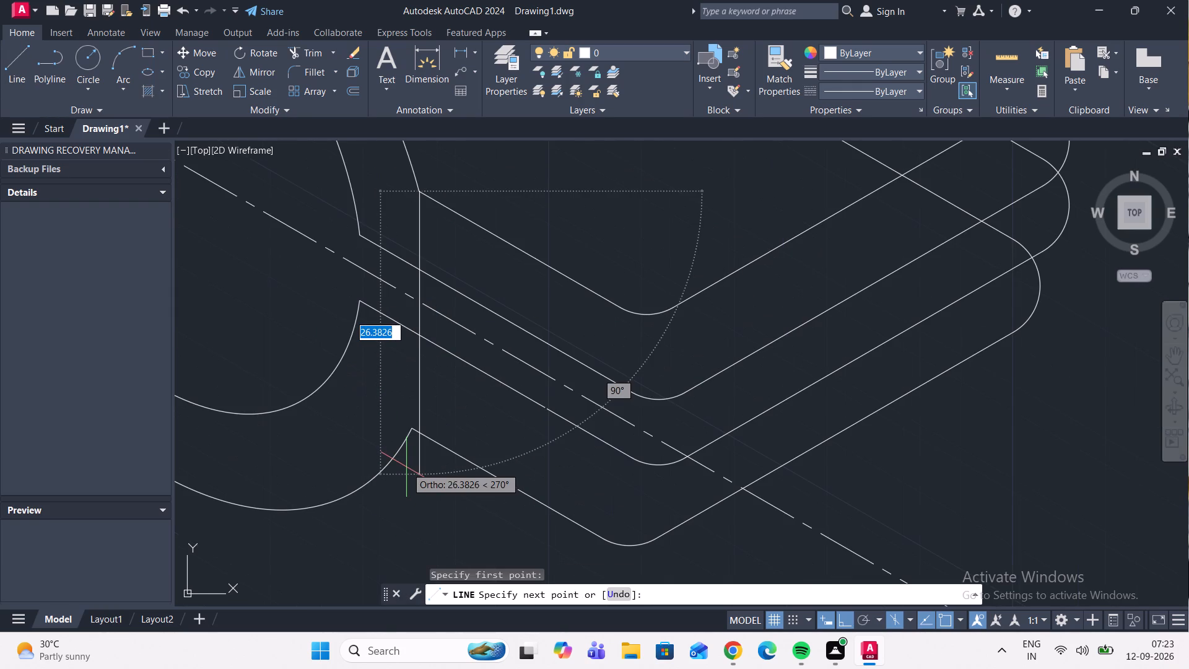
{"action": "left_click", "coordinate": [406, 466]}
{"action": "key", "text": "Escape"}
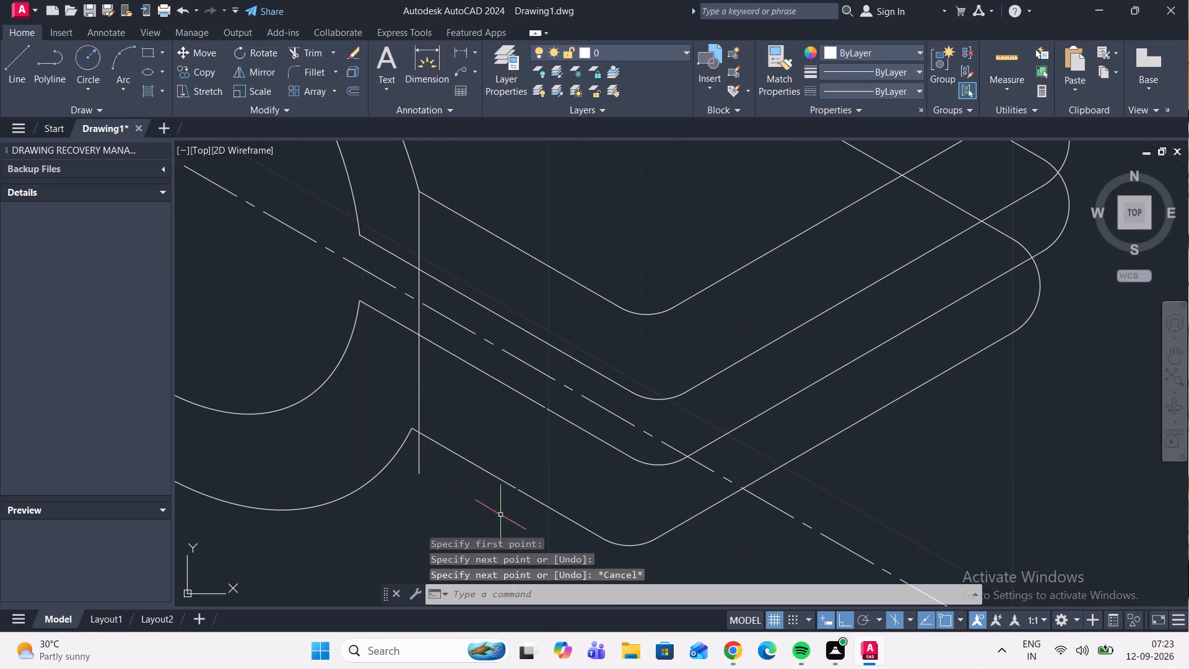
Erase the lowest copied arm profile, including its near and long lines, both fillets and the far line.
{"action": "left_click", "coordinate": [508, 483]}
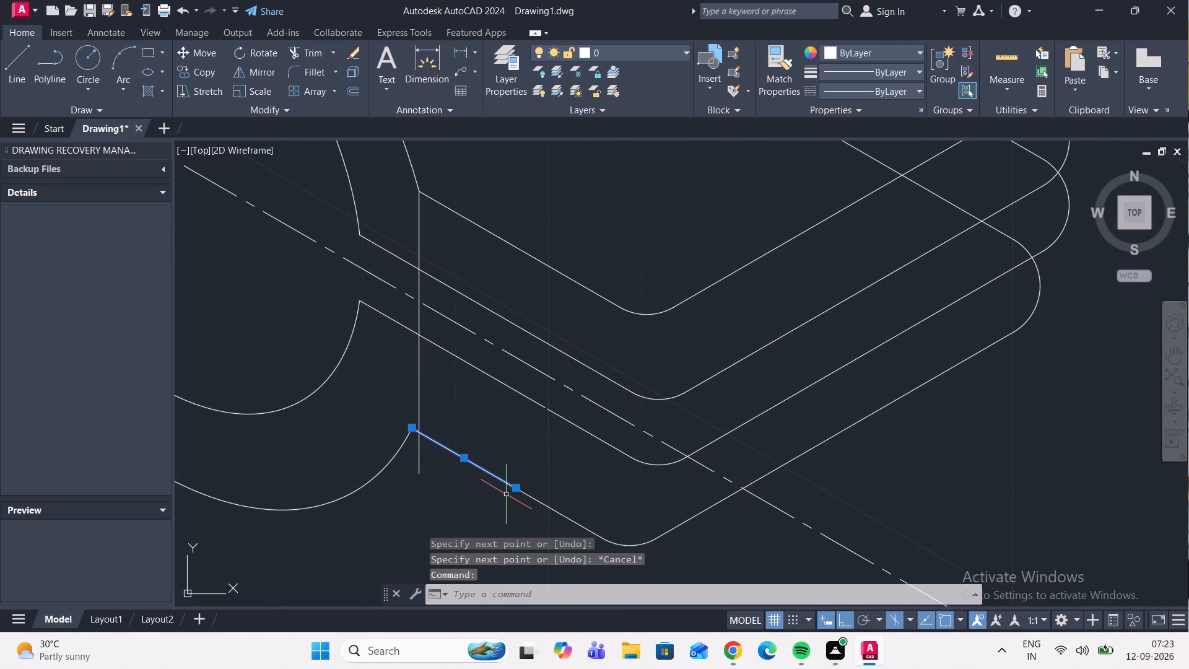
{"action": "key", "text": "Delete"}
{"action": "left_click_drag", "start_coordinate": [612, 567], "coordinate": [615, 553]}
{"action": "left_click", "coordinate": [596, 512]}
{"action": "key", "text": "Delete"}
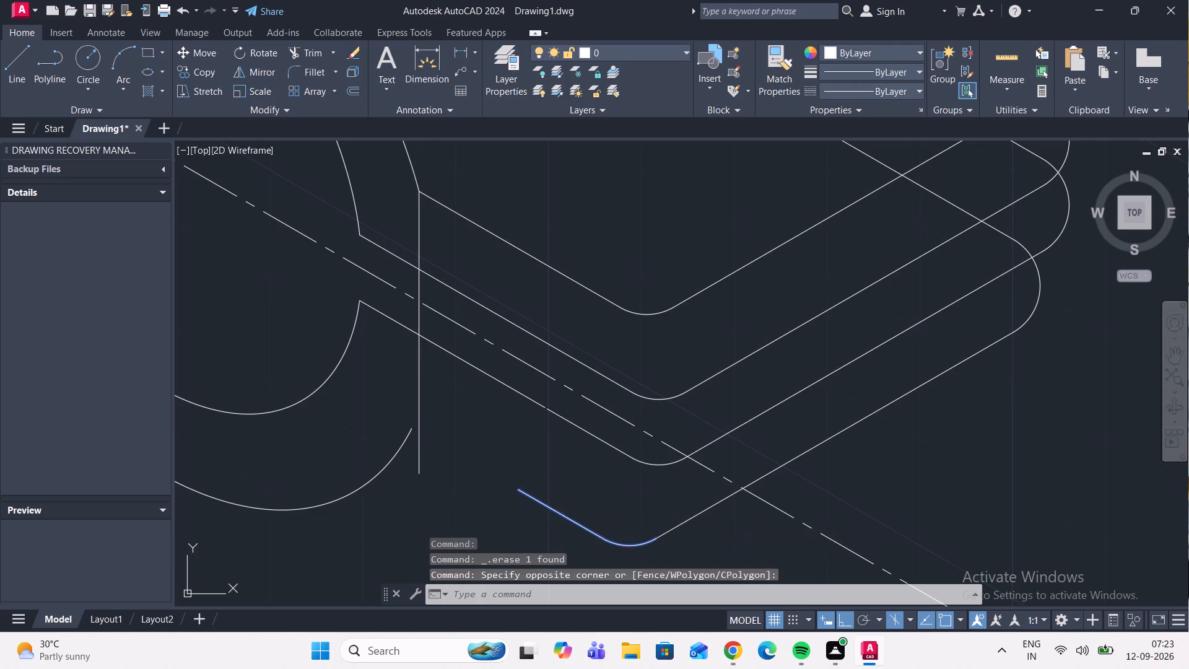
{"action": "left_click", "coordinate": [697, 511]}
{"action": "left_click", "coordinate": [698, 518]}
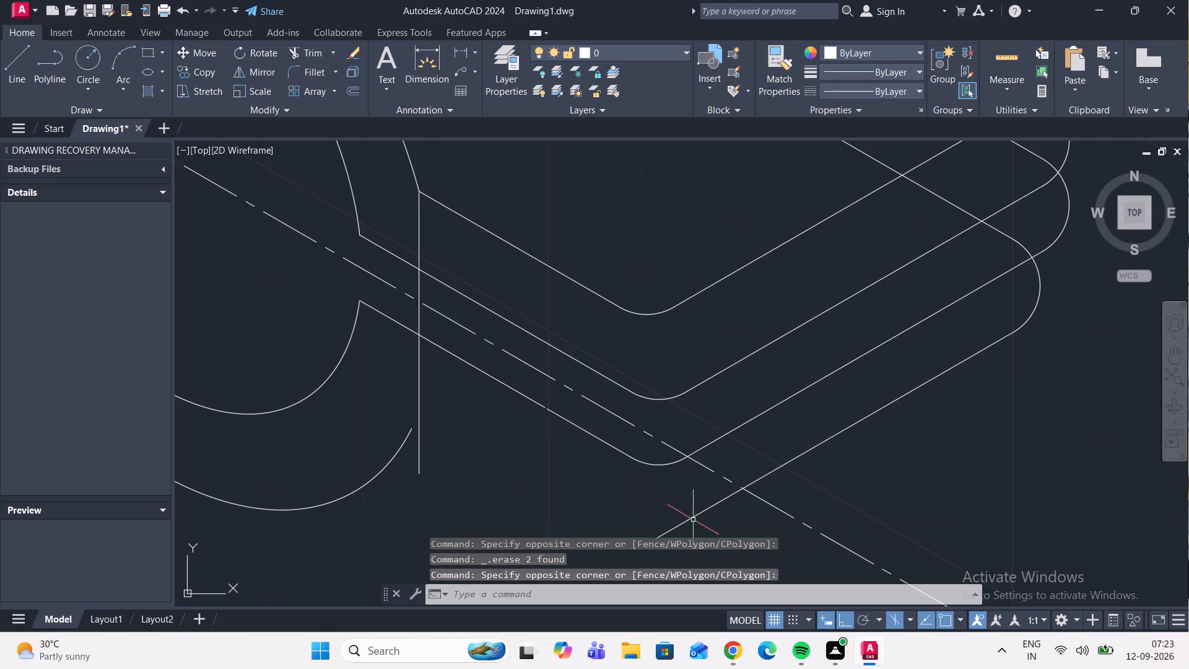
{"action": "left_click", "coordinate": [692, 521]}
{"action": "key", "text": "Delete"}
{"action": "scroll", "coordinate": [1040, 380], "scroll_direction": "down", "scroll_amount": 1}
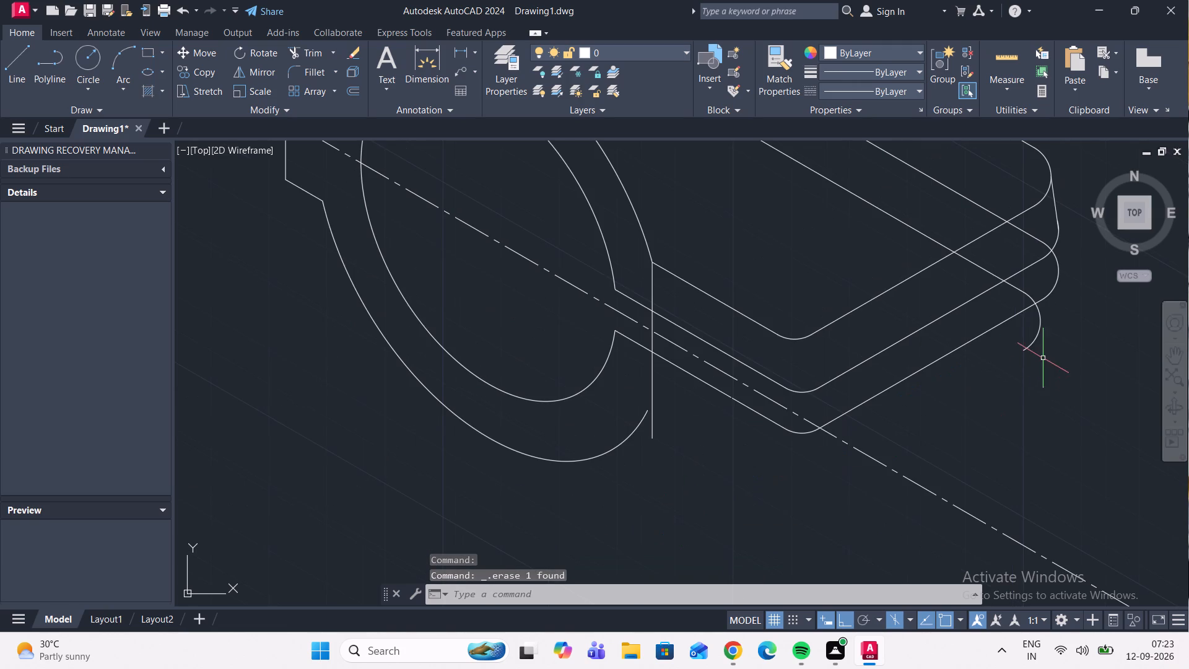
{"action": "left_click", "coordinate": [1036, 331]}
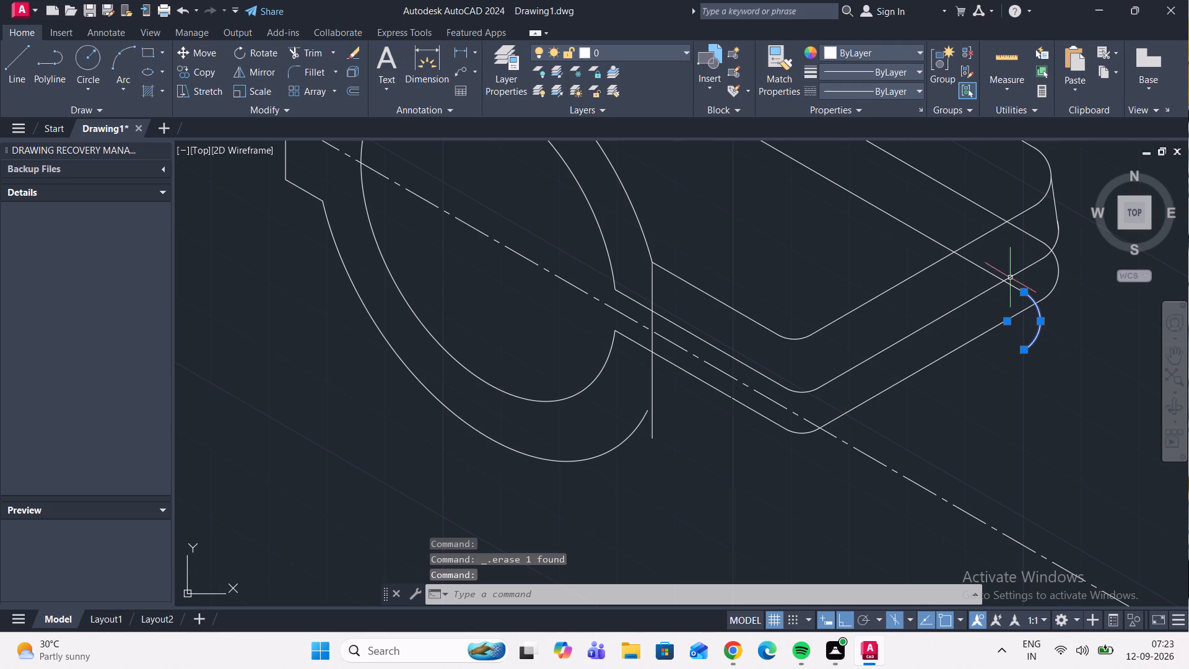
{"action": "left_click", "coordinate": [996, 275]}
{"action": "key", "text": "Delete"}
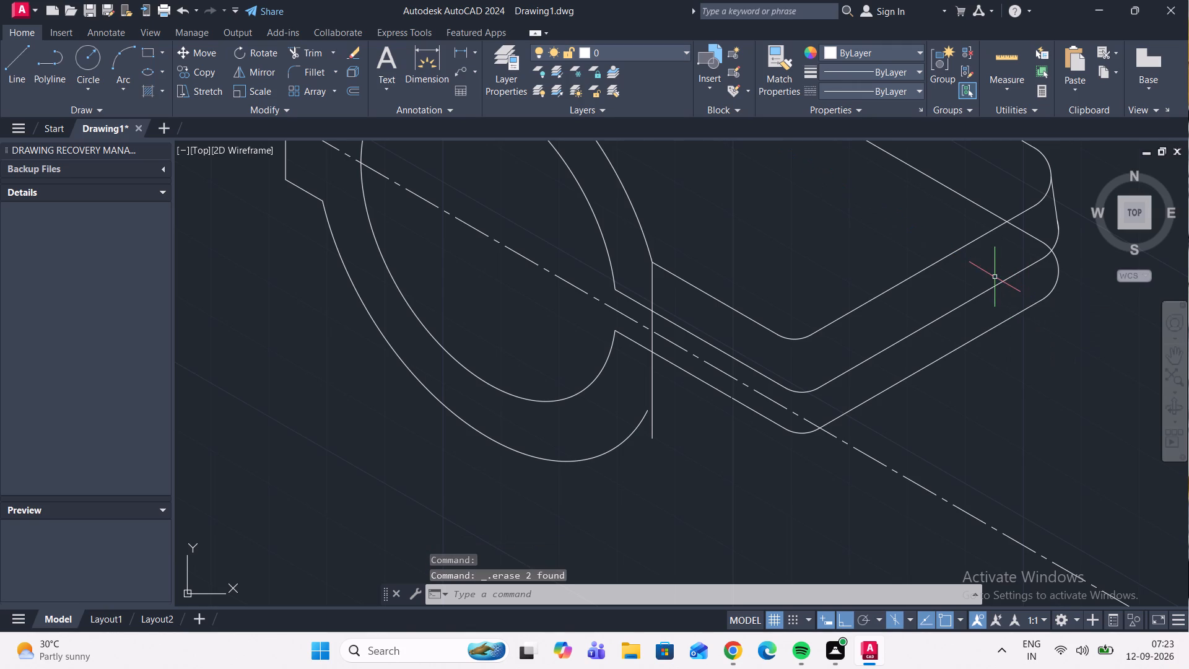
Examine the remaining arm profiles and where they meet the isocircles and the vertical line.
{"action": "scroll", "coordinate": [995, 277], "scroll_direction": "down", "scroll_amount": 3}
{"action": "scroll", "coordinate": [920, 282], "scroll_direction": "up", "scroll_amount": 1}
{"action": "scroll", "coordinate": [910, 341], "scroll_direction": "up", "scroll_amount": 3}
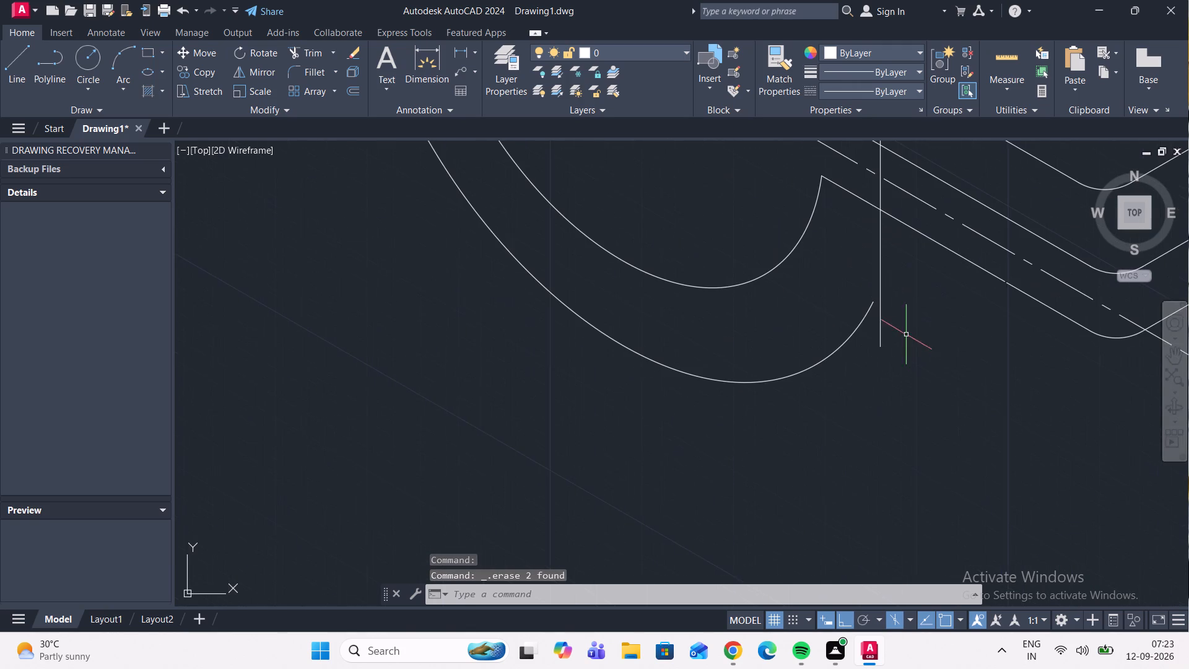
{"action": "scroll", "coordinate": [878, 330], "scroll_direction": "down", "scroll_amount": 2}
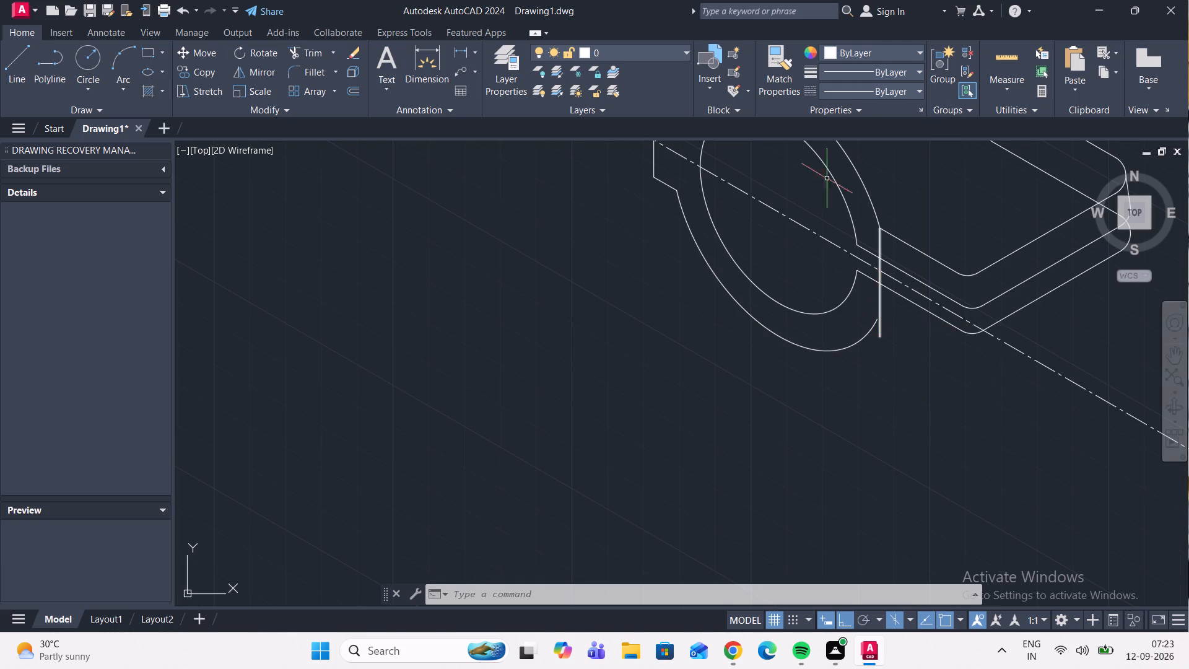
{"action": "middle_click_drag", "start_coordinate": [1074, 293], "coordinate": [551, 345]}
{"action": "middle_click_drag", "start_coordinate": [304, 234], "coordinate": [562, 299]}
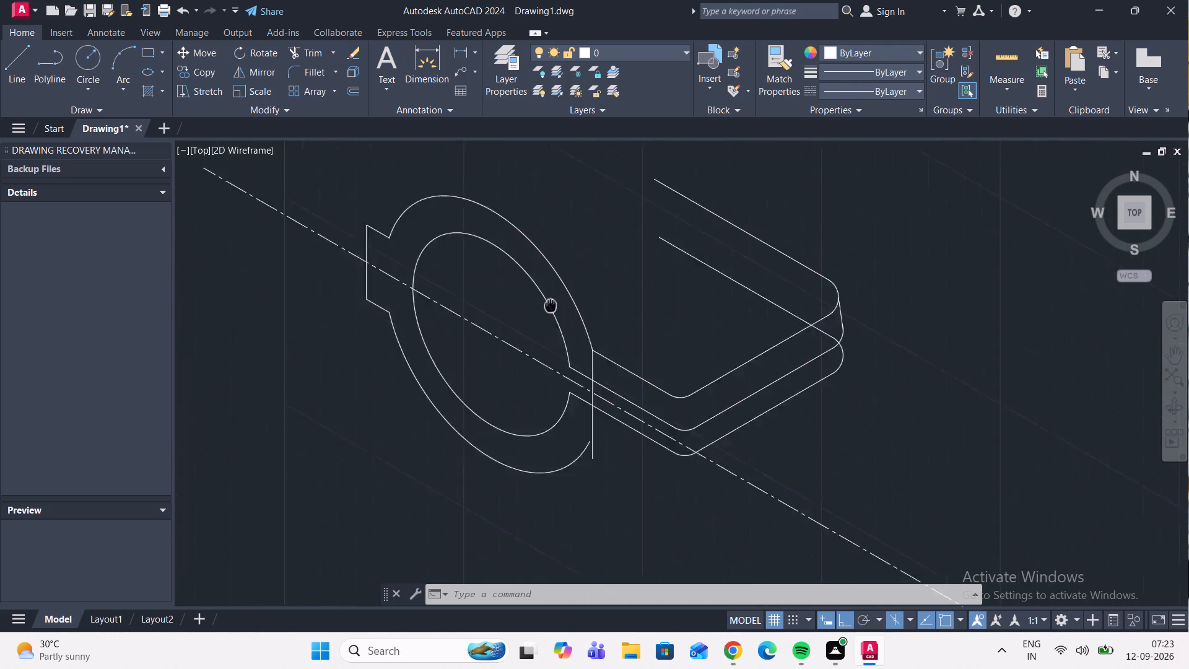
{"action": "middle_click_drag", "start_coordinate": [562, 299], "coordinate": [562, 270]}
{"action": "scroll", "coordinate": [543, 363], "scroll_direction": "up", "scroll_amount": 2}
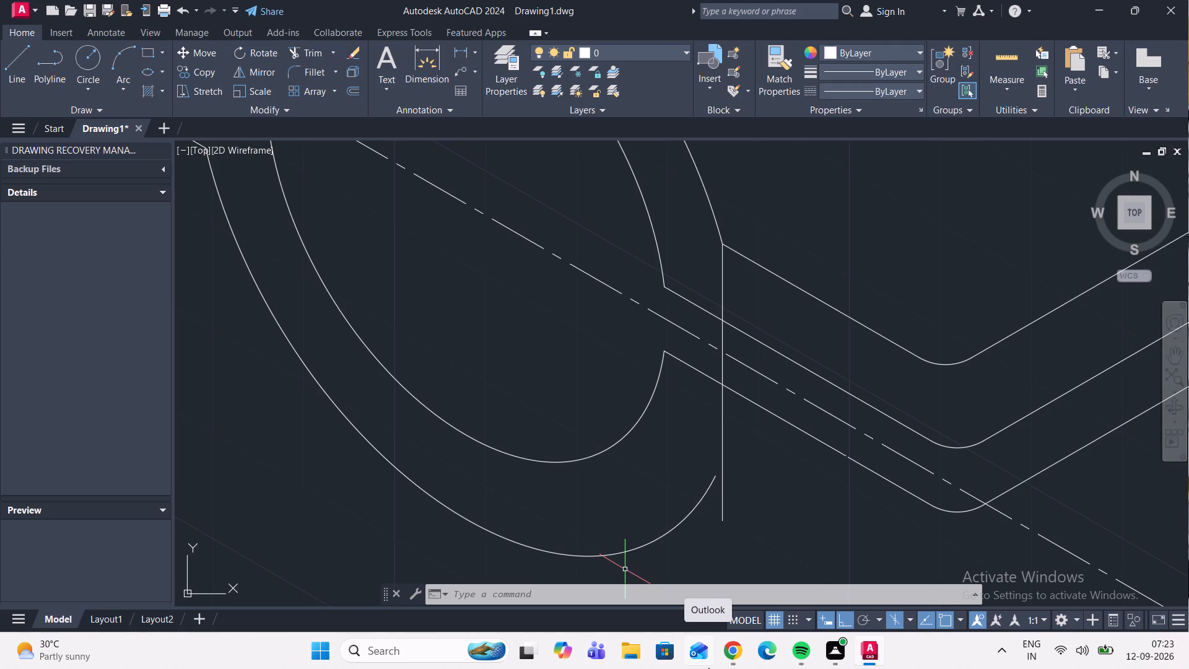
{"action": "middle_click_drag", "start_coordinate": [909, 667], "coordinate": [769, 647]}
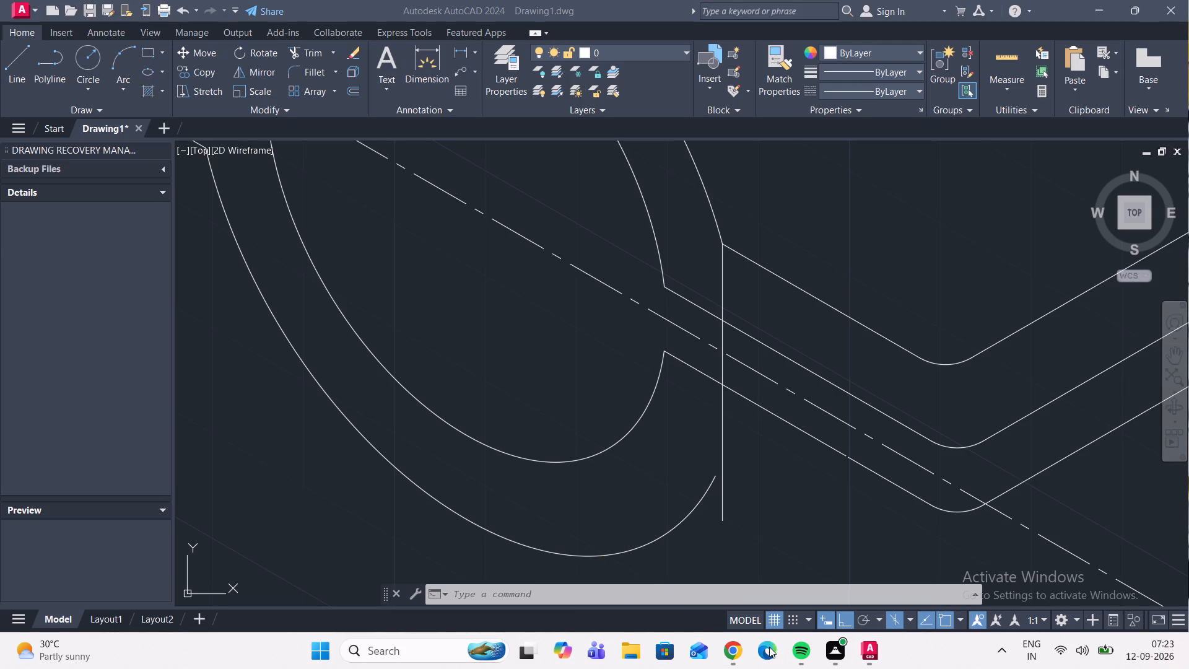
{"action": "middle_click_drag", "start_coordinate": [769, 647], "coordinate": [769, 644]}
{"action": "middle_click_drag", "start_coordinate": [722, 453], "coordinate": [535, 422]}
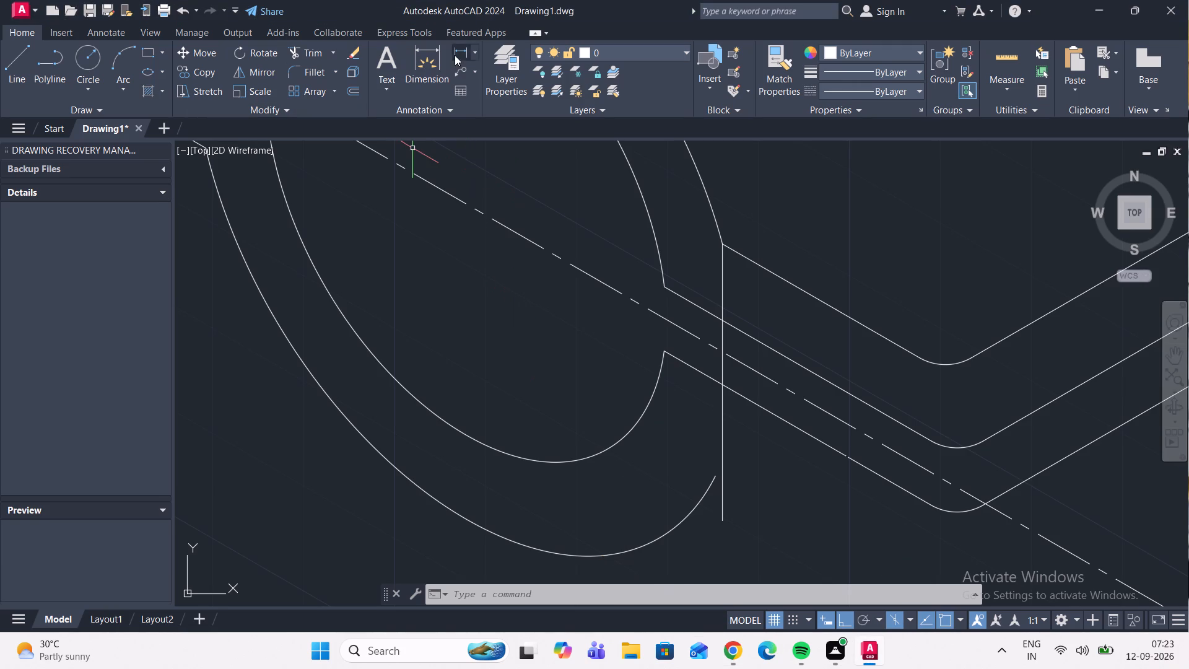
Measure the gap between the middle and lower arm lines along the vertical line with the Aligned dimension, without placing it.
{"action": "left_click", "coordinate": [478, 54]}
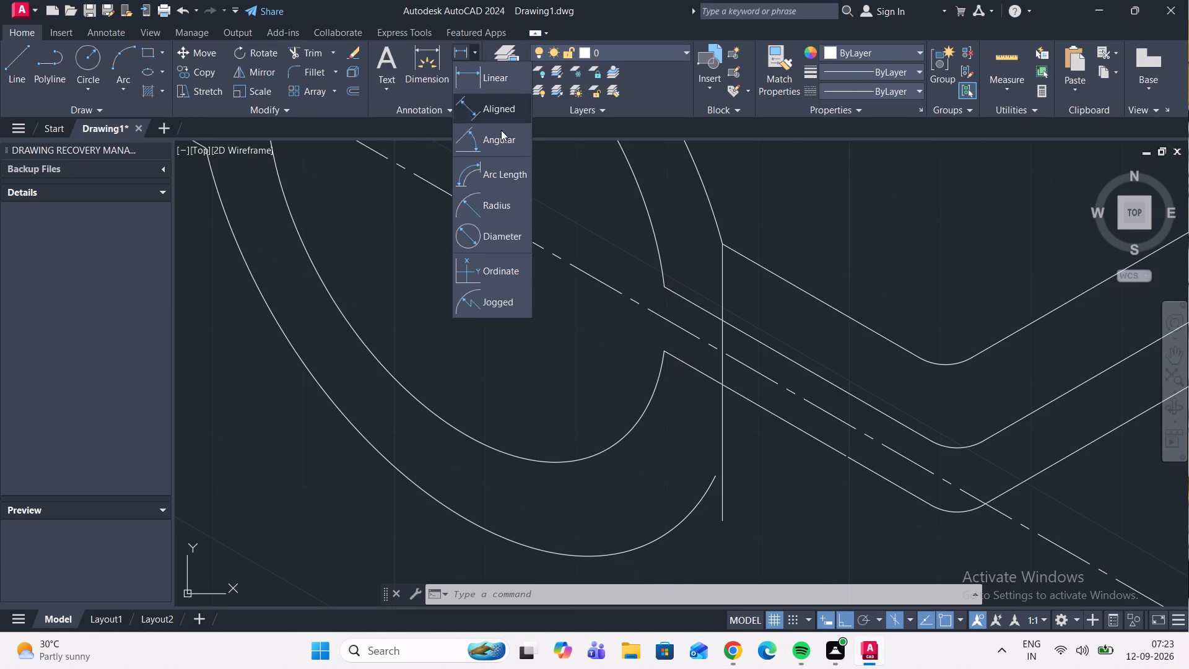
{"action": "left_click", "coordinate": [500, 115]}
{"action": "middle_click_drag", "start_coordinate": [869, 407], "coordinate": [497, 322]}
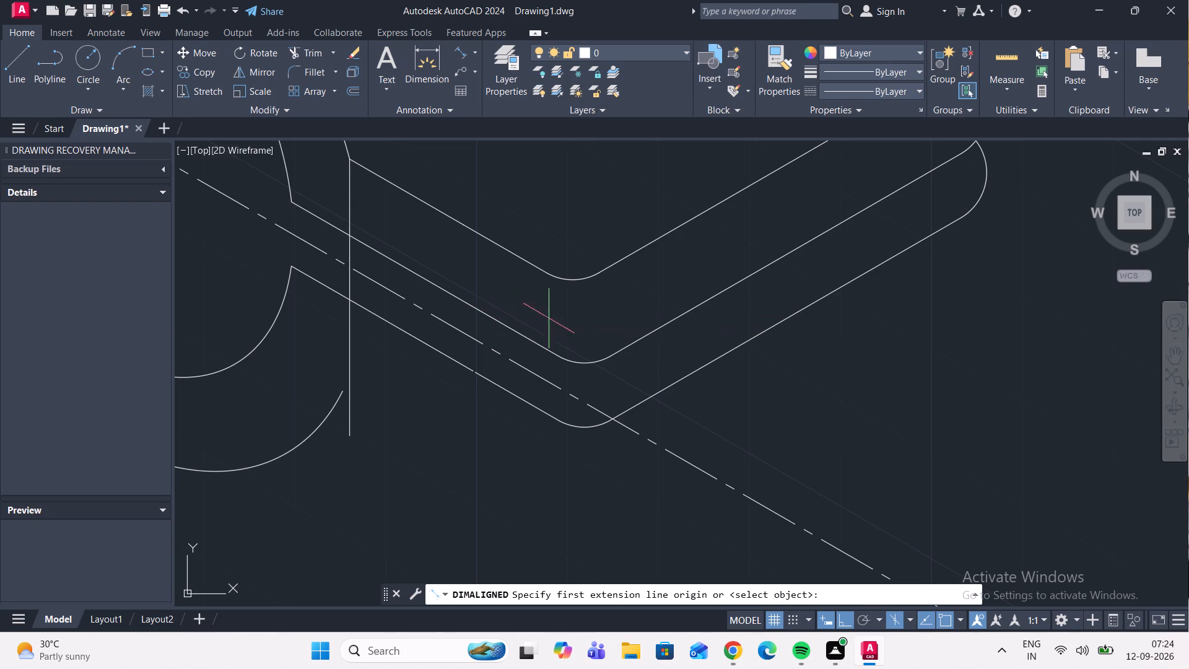
{"action": "left_click", "coordinate": [349, 236]}
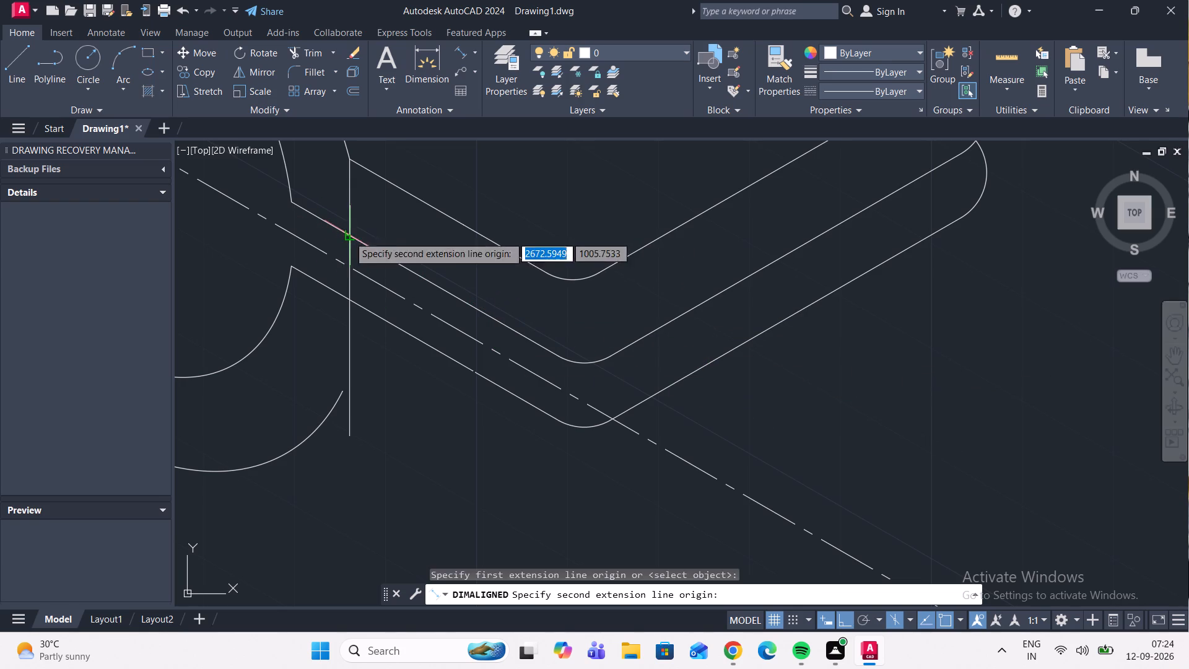
{"action": "left_click", "coordinate": [346, 300]}
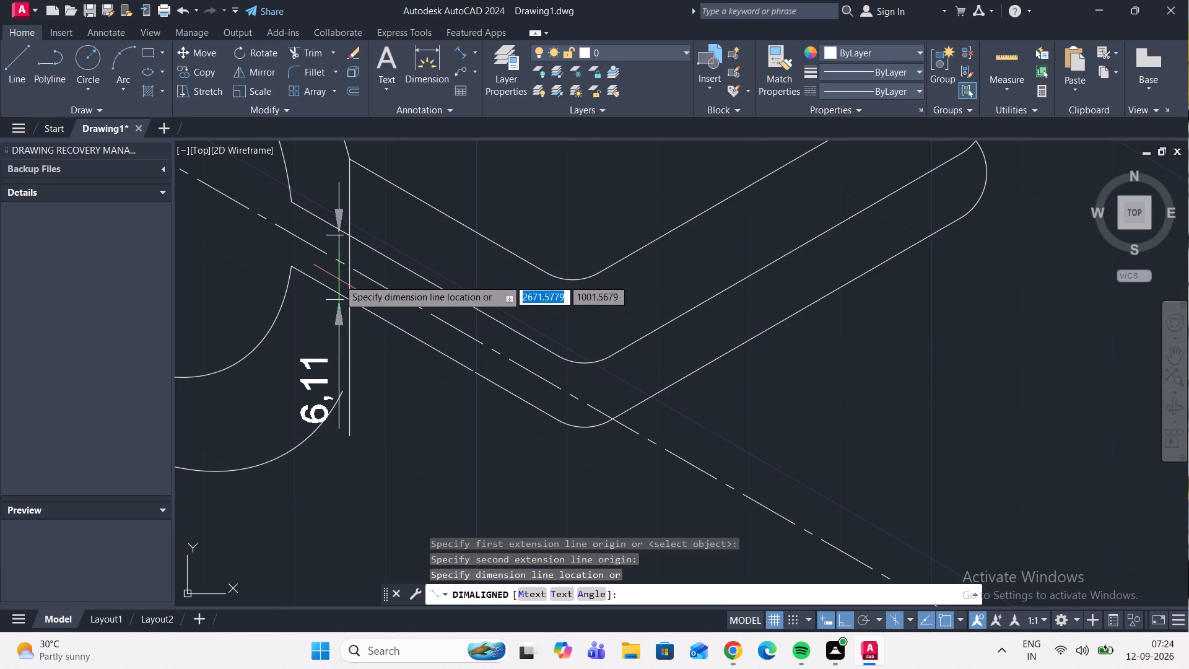
{"action": "scroll", "coordinate": [334, 274], "scroll_direction": "up", "scroll_amount": 1}
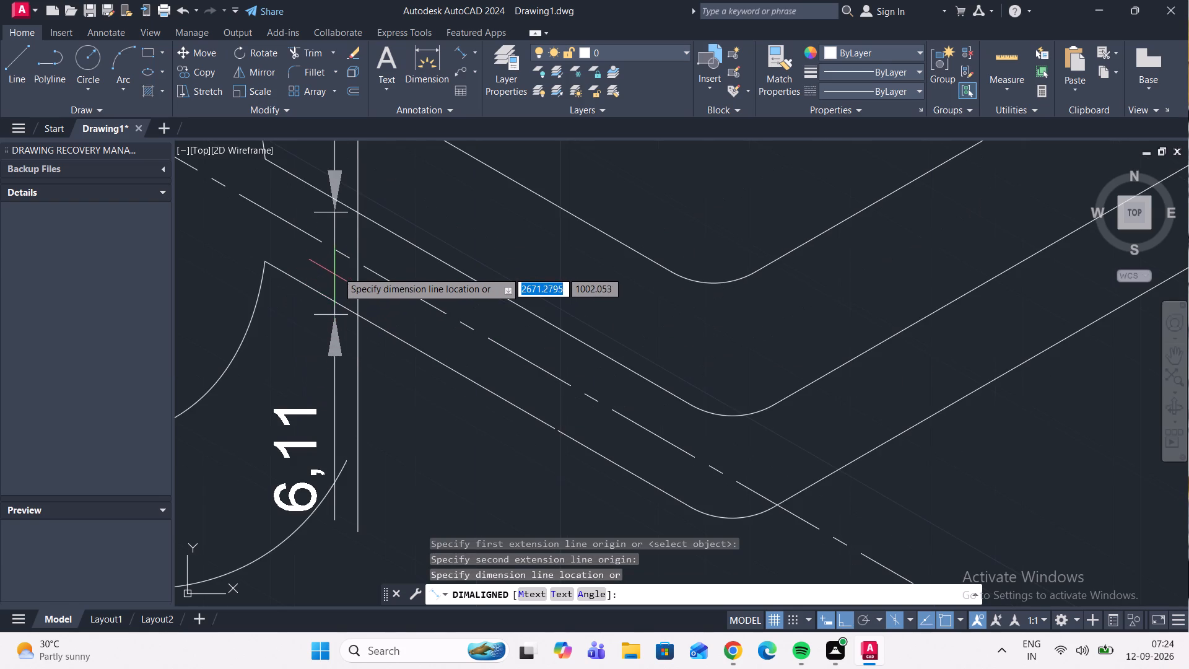
{"action": "key", "text": "Escape"}
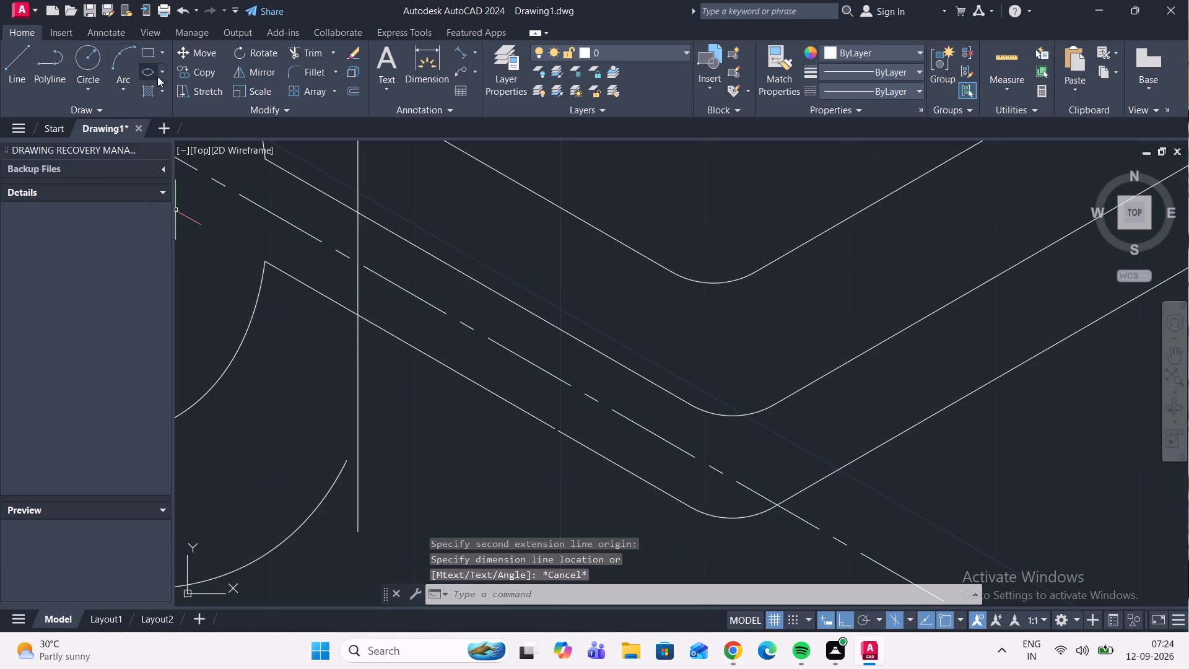
{"action": "left_click", "coordinate": [463, 53]}
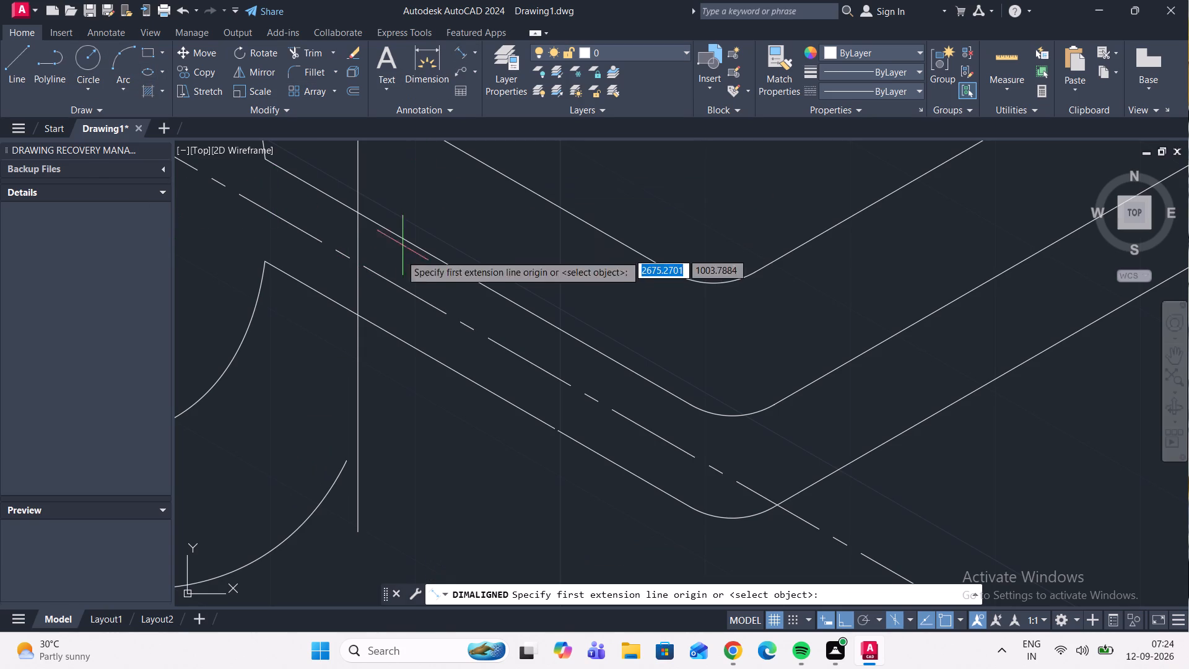
{"action": "left_click", "coordinate": [357, 212]}
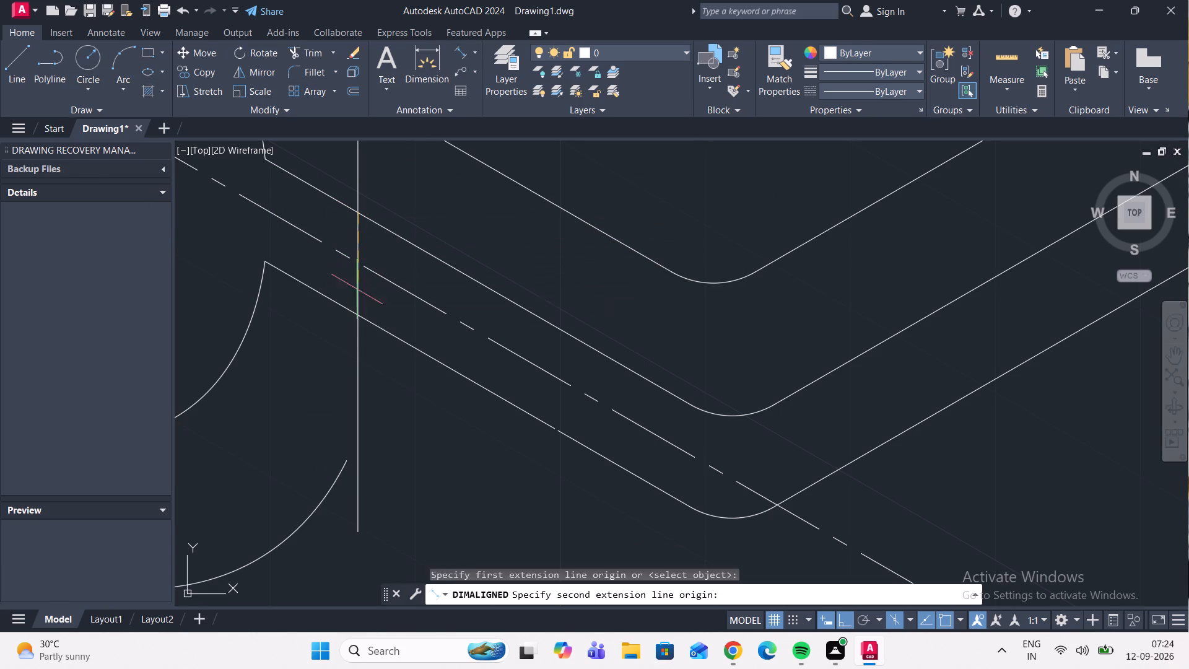
{"action": "left_click", "coordinate": [355, 315]}
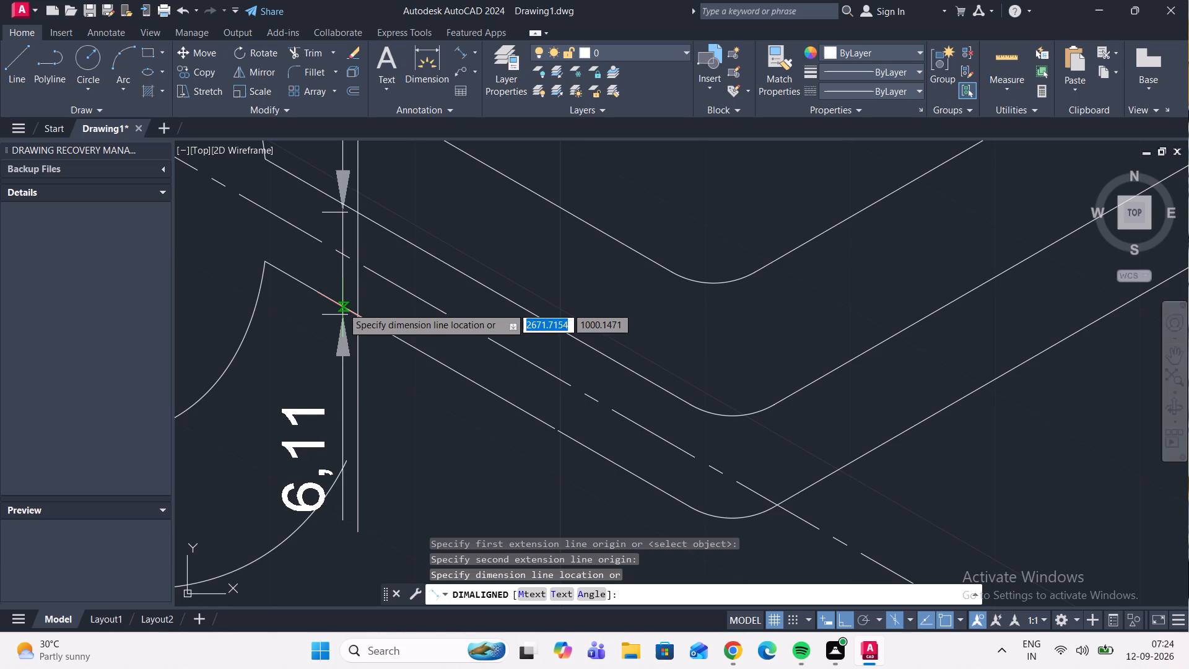
{"action": "key", "text": "Escape"}
Measure the vertical gap between the middle and lower profiles' long lines beyond the first bend with the Aligned dimension.
{"action": "scroll", "coordinate": [341, 307], "scroll_direction": "down", "scroll_amount": 2}
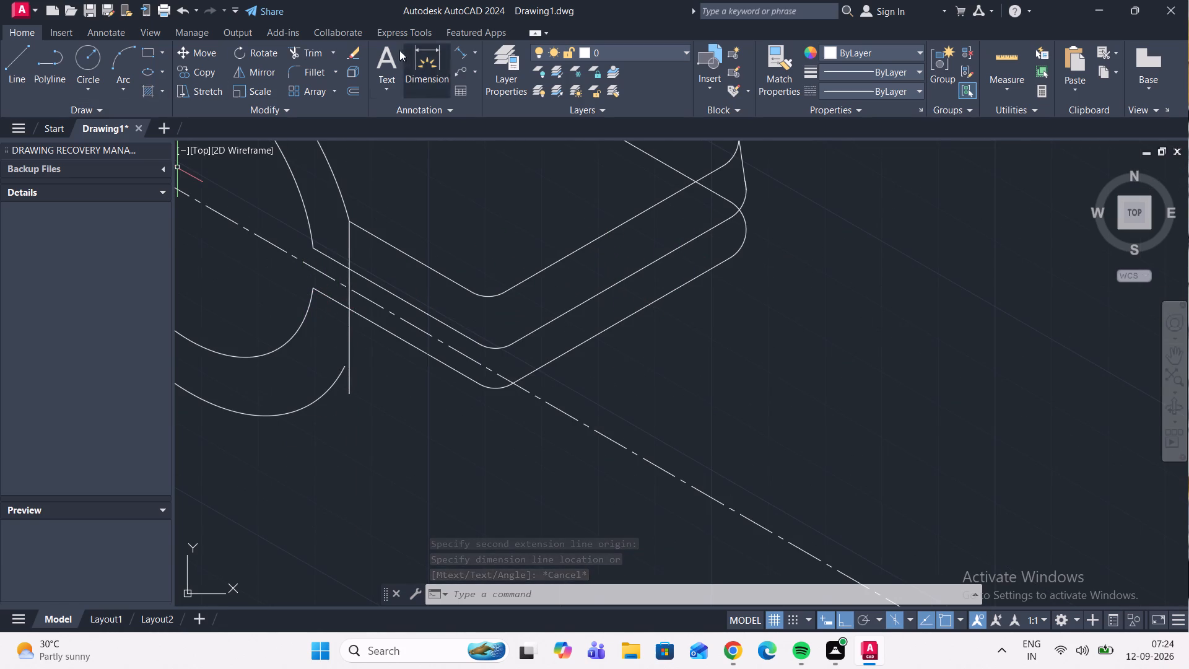
{"action": "left_click", "coordinate": [458, 56]}
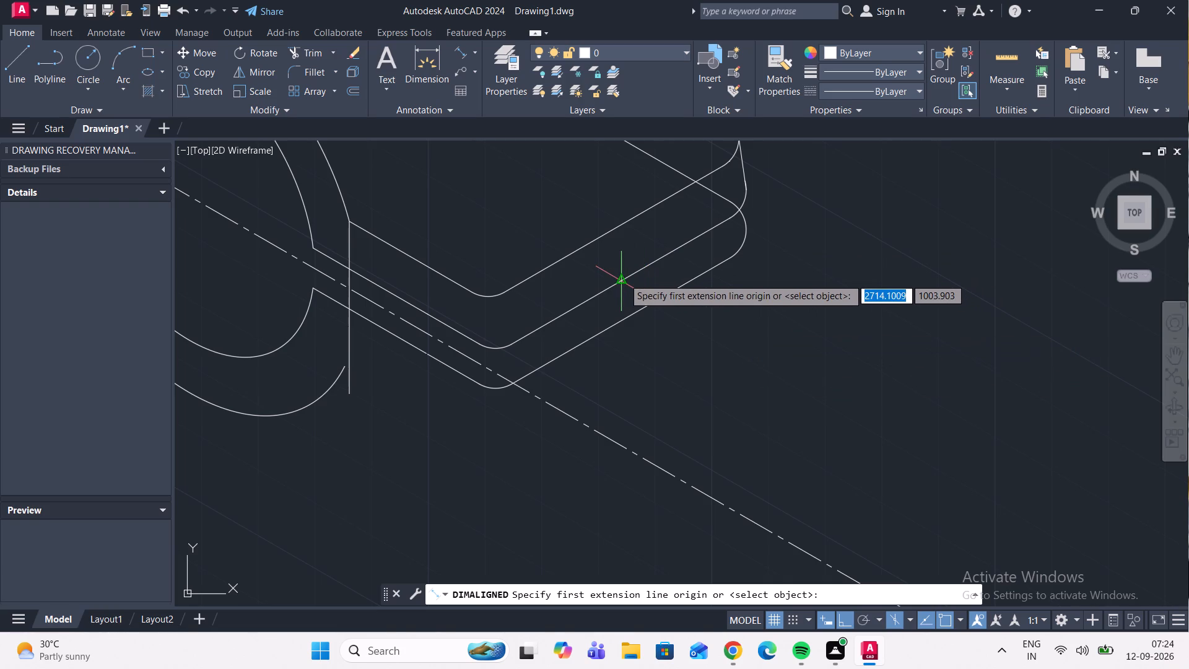
{"action": "left_click", "coordinate": [622, 280]}
{"action": "left_click", "coordinate": [623, 317]}
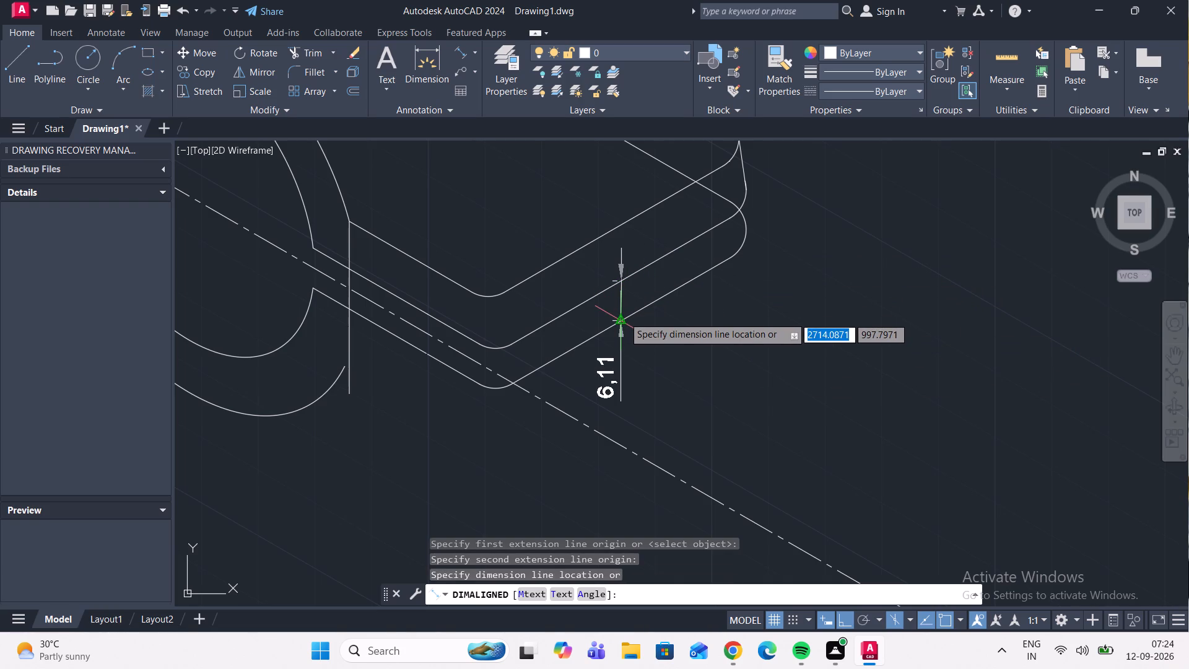
{"action": "key", "text": "Escape"}
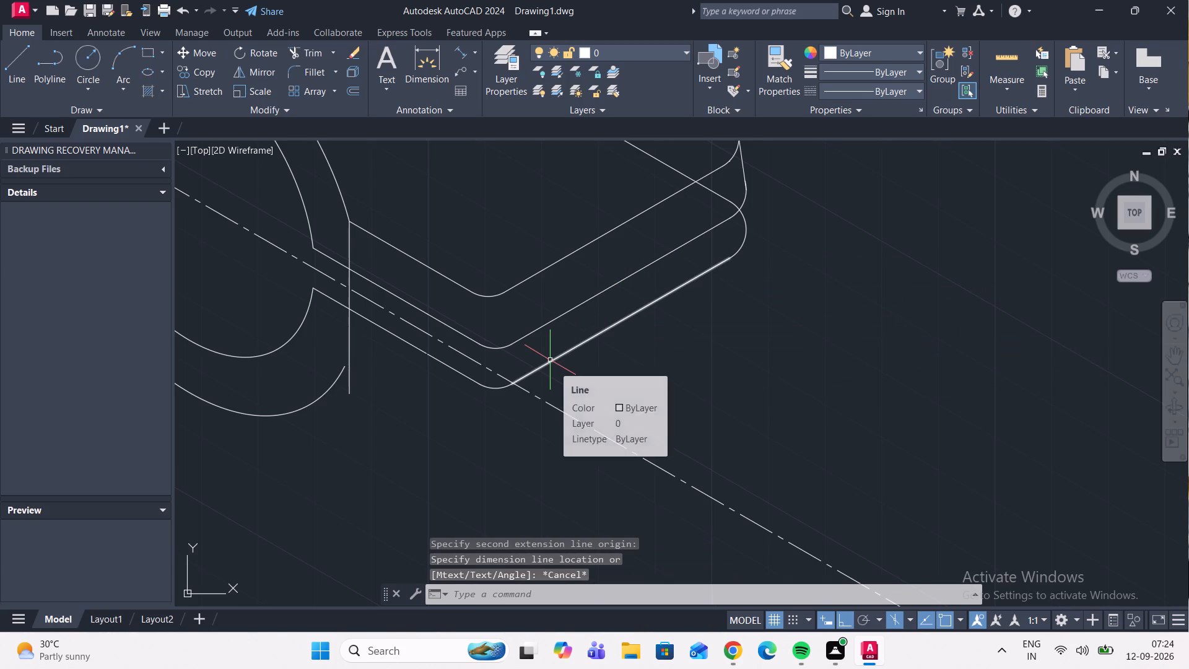
Set the drawing units' length precision to 0.
{"action": "type", "text": "un"}
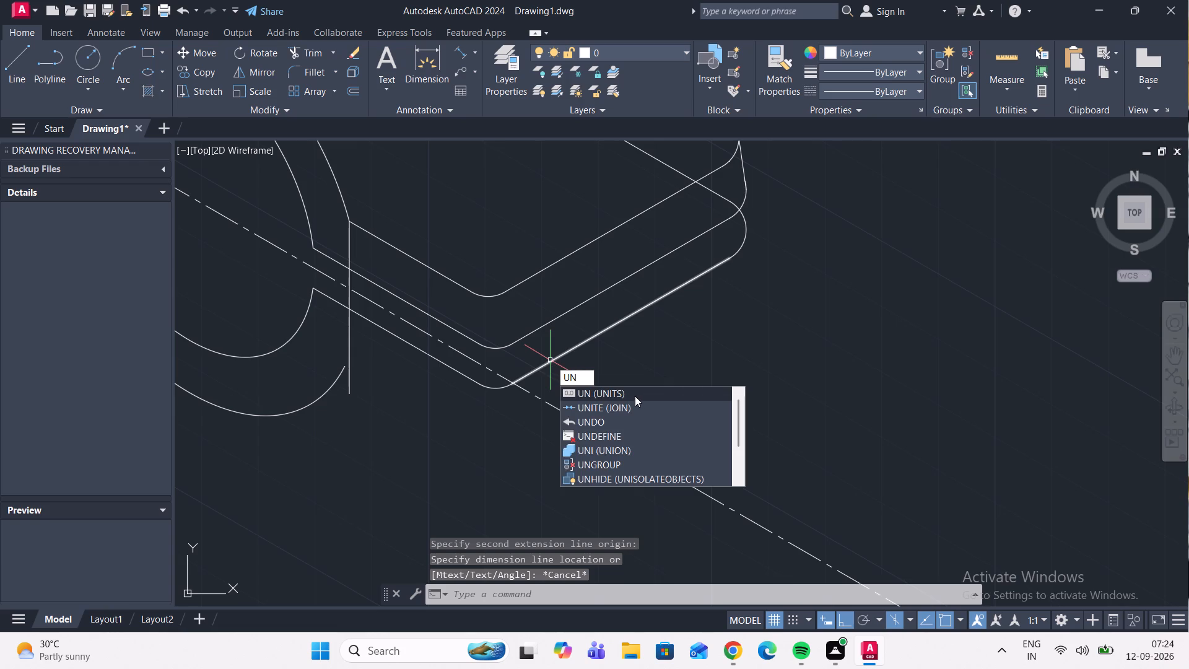
{"action": "left_click", "coordinate": [635, 396]}
{"action": "left_click", "coordinate": [538, 249]}
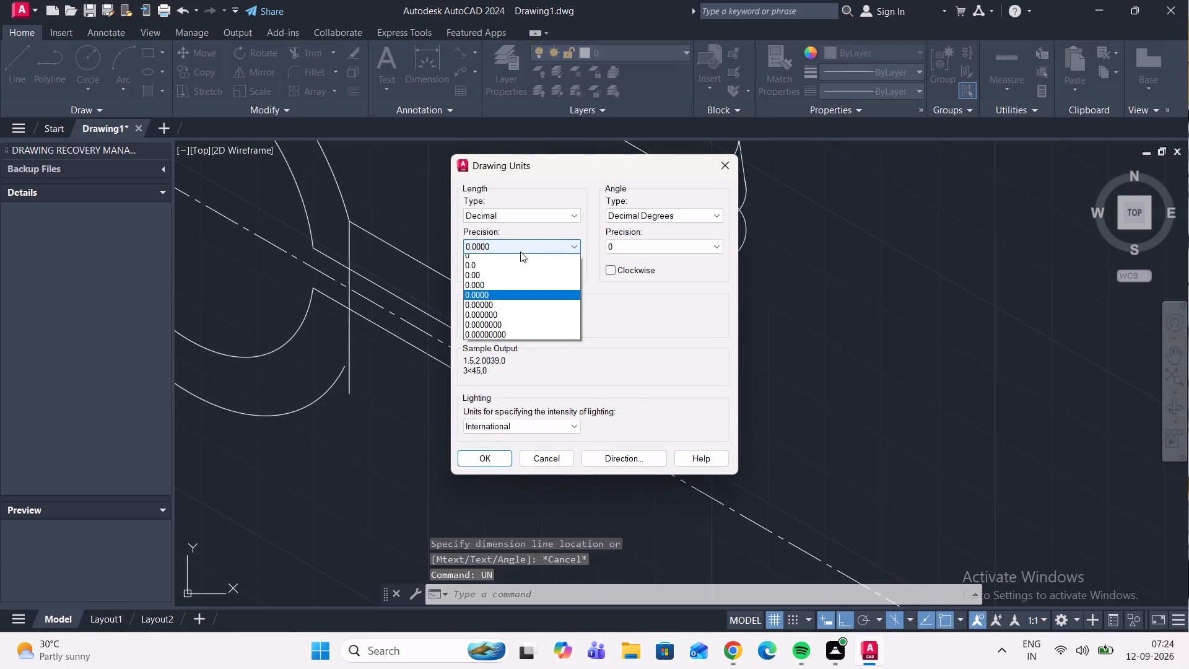
{"action": "left_click", "coordinate": [496, 258]}
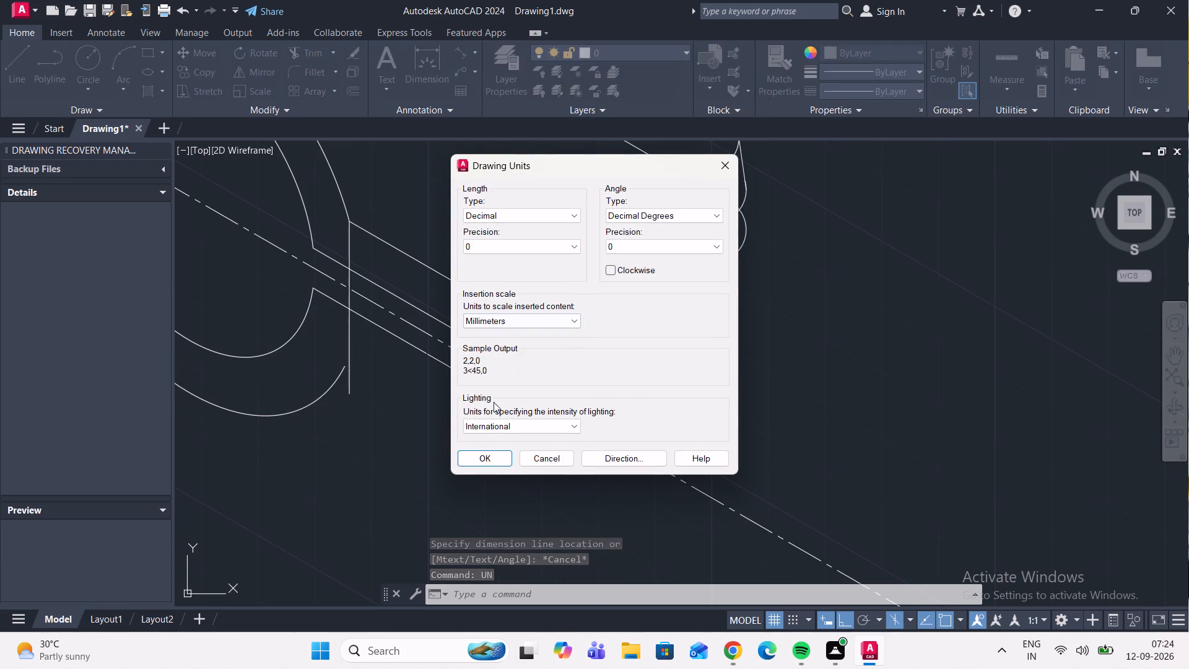
{"action": "double_click", "coordinate": [487, 458]}
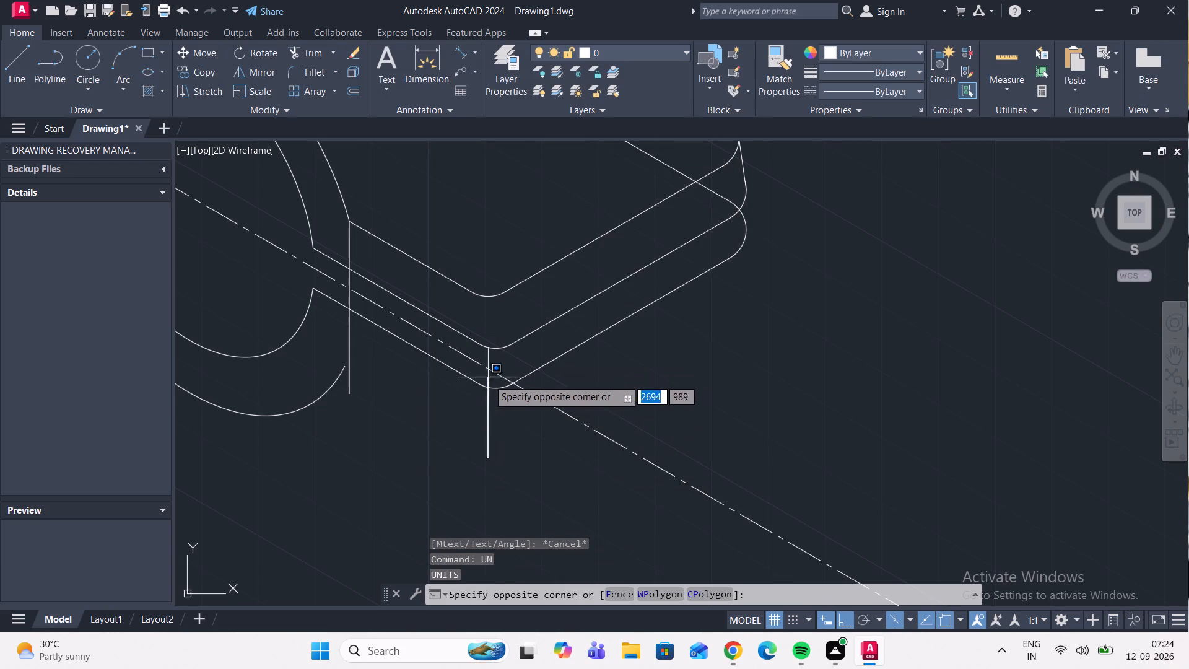
{"action": "key", "text": "Escape"}
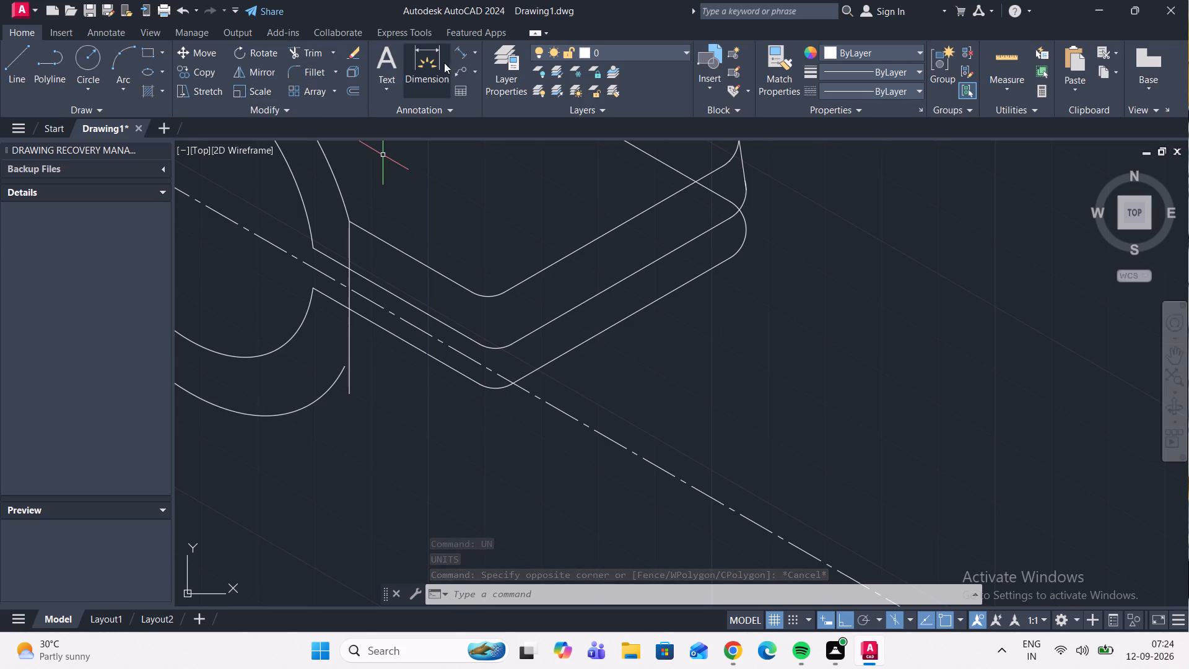
Measure the gap between the middle and lower arm lines at their inner isocircle ends with the Aligned dimension.
{"action": "left_click", "coordinate": [463, 55]}
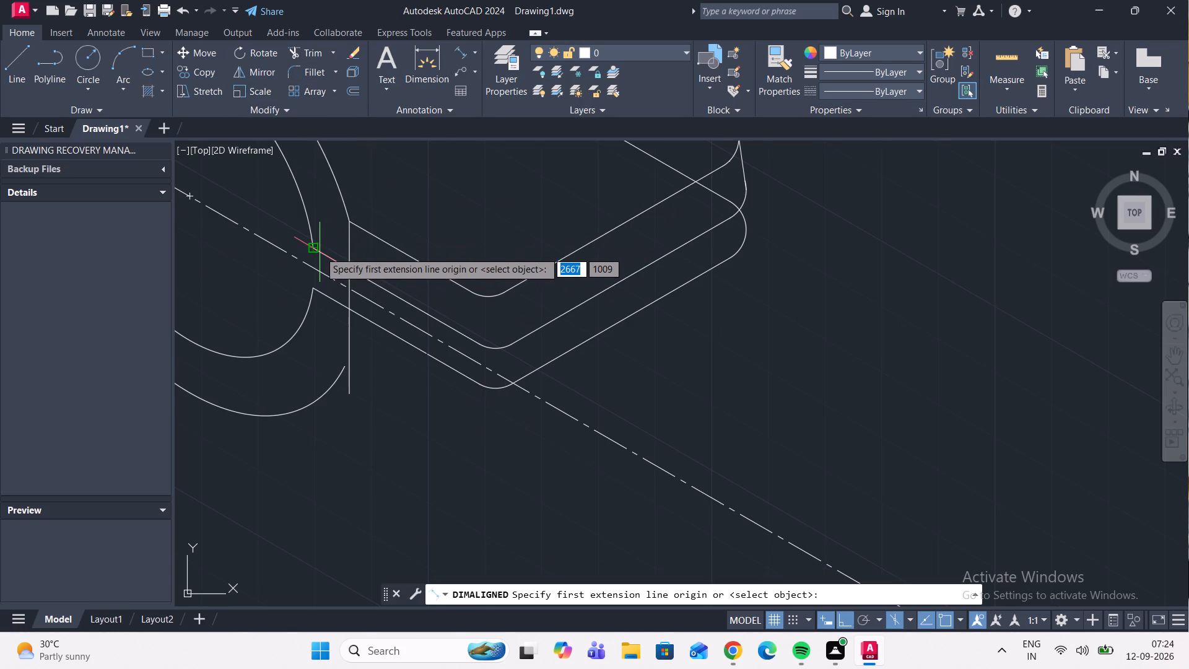
{"action": "scroll", "coordinate": [313, 247], "scroll_direction": "up", "scroll_amount": 3}
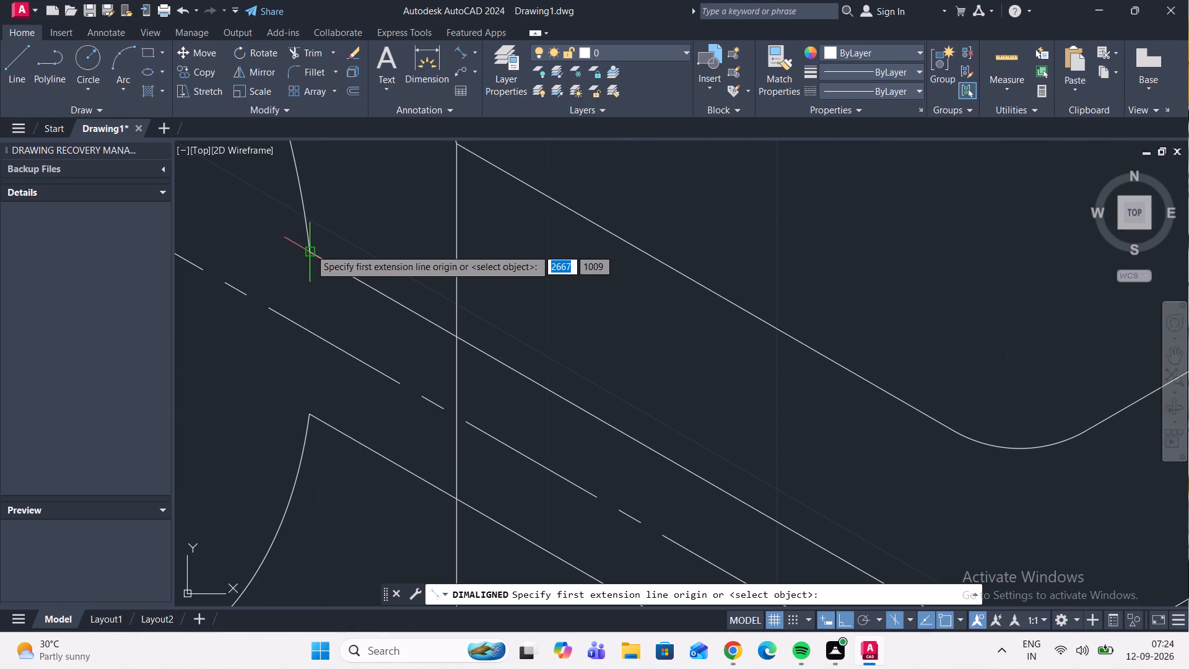
{"action": "left_click", "coordinate": [310, 248]}
{"action": "left_click", "coordinate": [310, 415]}
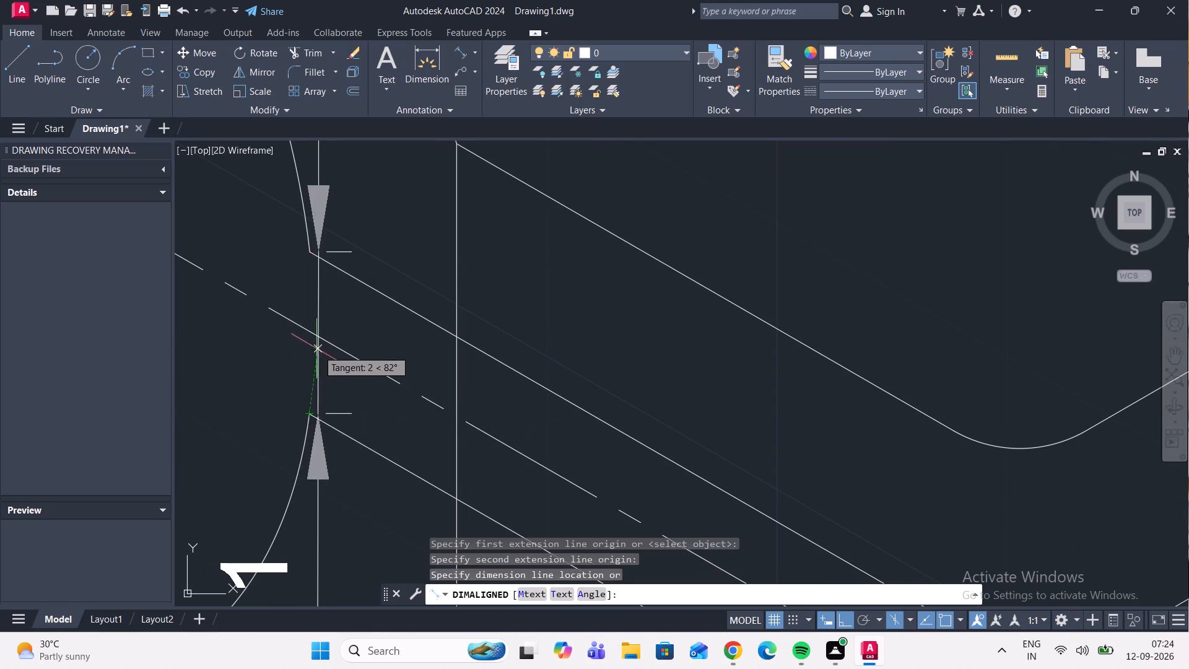
{"action": "scroll", "coordinate": [315, 340], "scroll_direction": "down", "scroll_amount": 4}
{"action": "scroll", "coordinate": [316, 325], "scroll_direction": "up", "scroll_amount": 1}
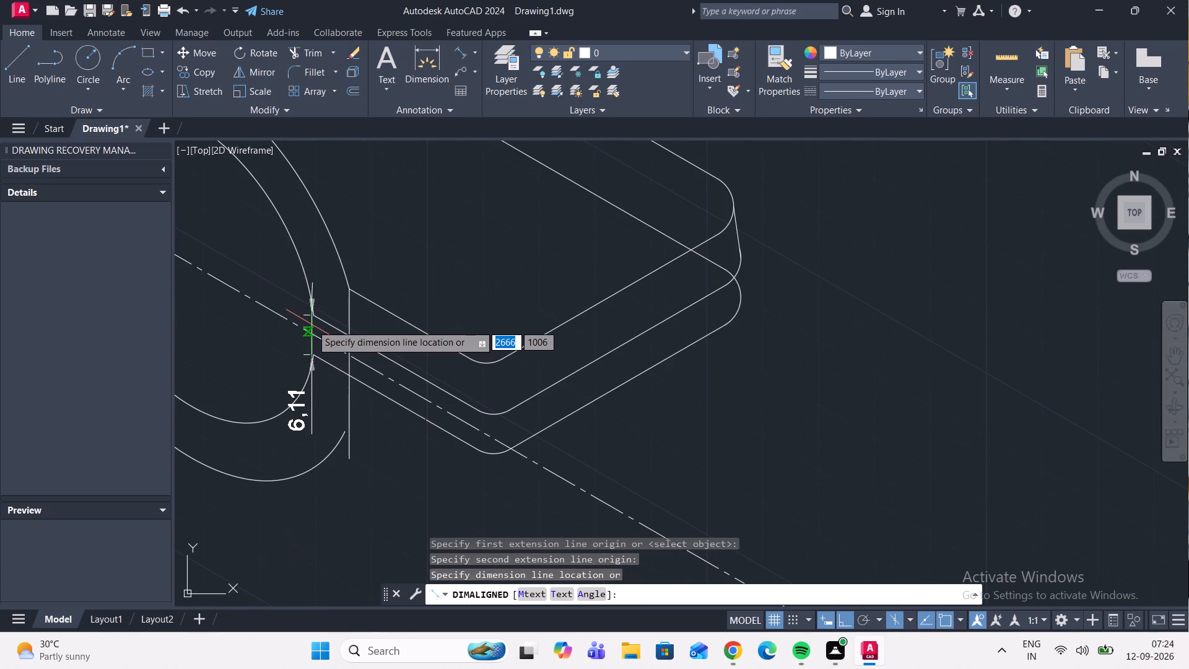
{"action": "key", "text": "Escape"}
{"action": "scroll", "coordinate": [321, 345], "scroll_direction": "up", "scroll_amount": 1}
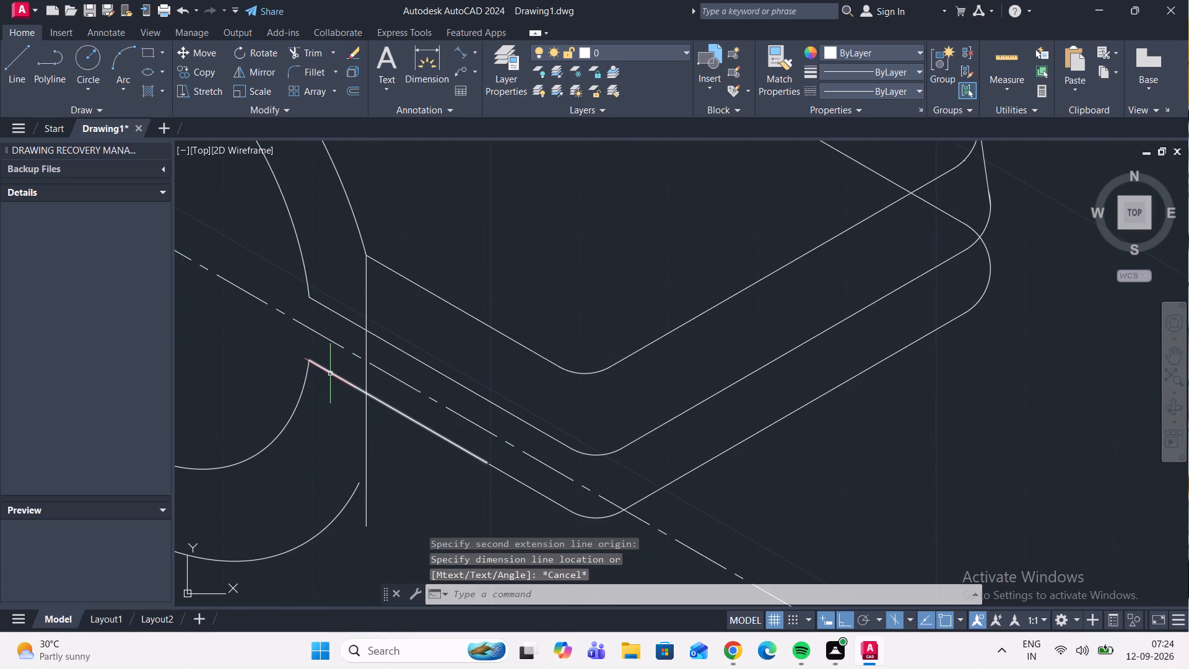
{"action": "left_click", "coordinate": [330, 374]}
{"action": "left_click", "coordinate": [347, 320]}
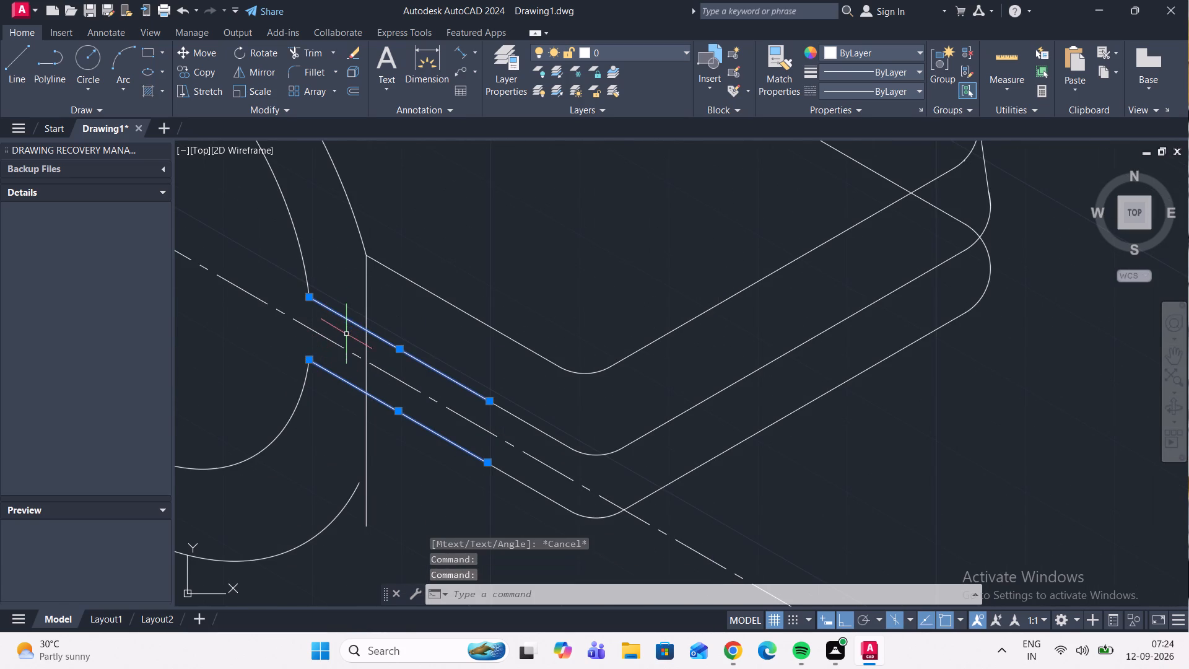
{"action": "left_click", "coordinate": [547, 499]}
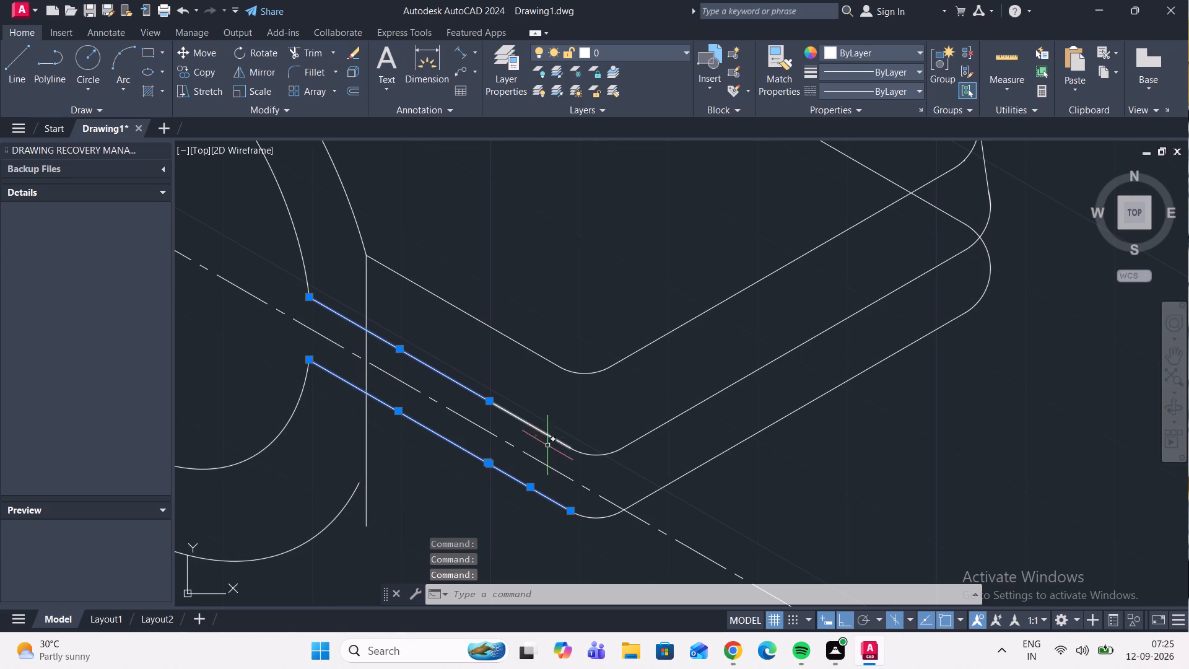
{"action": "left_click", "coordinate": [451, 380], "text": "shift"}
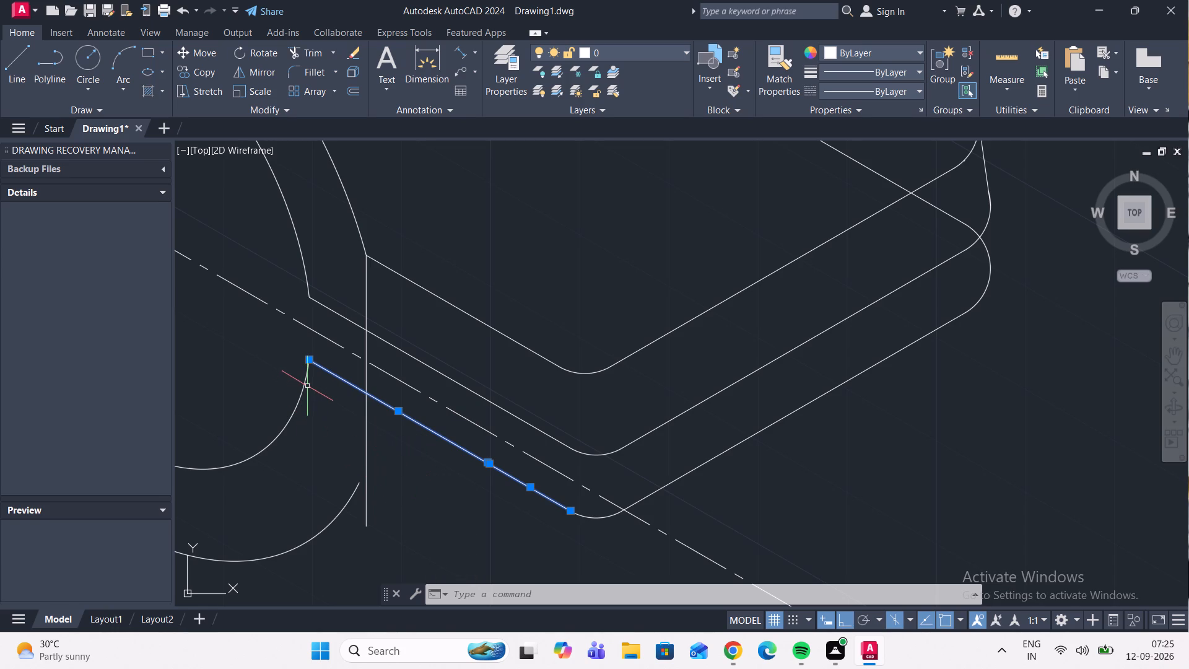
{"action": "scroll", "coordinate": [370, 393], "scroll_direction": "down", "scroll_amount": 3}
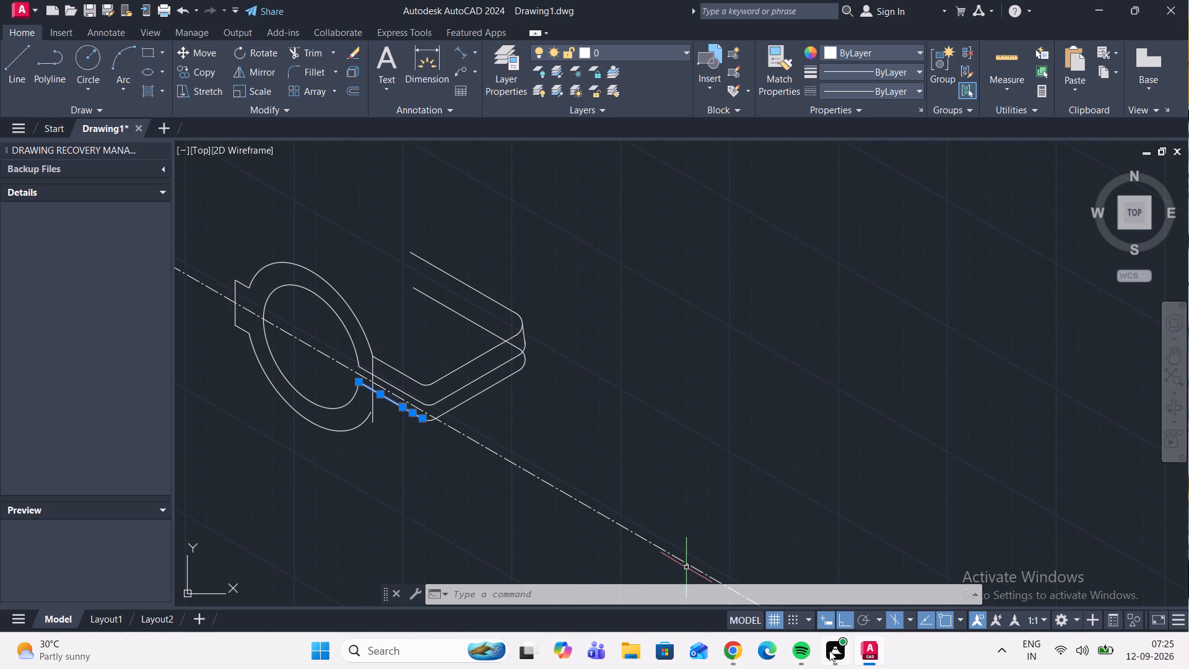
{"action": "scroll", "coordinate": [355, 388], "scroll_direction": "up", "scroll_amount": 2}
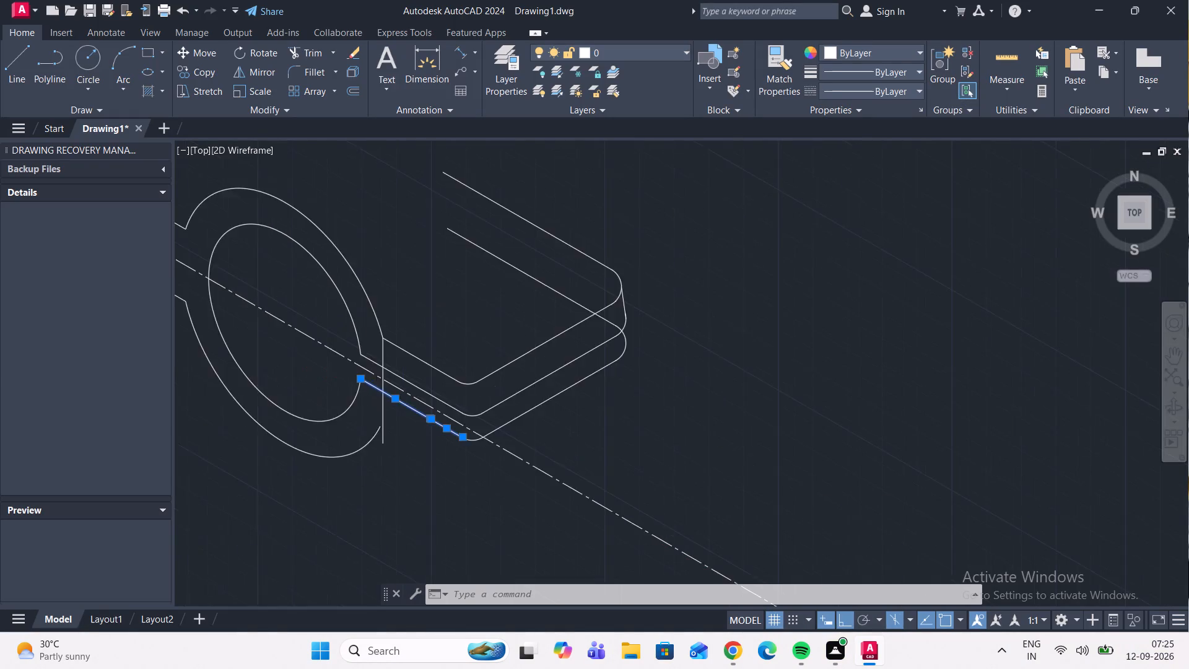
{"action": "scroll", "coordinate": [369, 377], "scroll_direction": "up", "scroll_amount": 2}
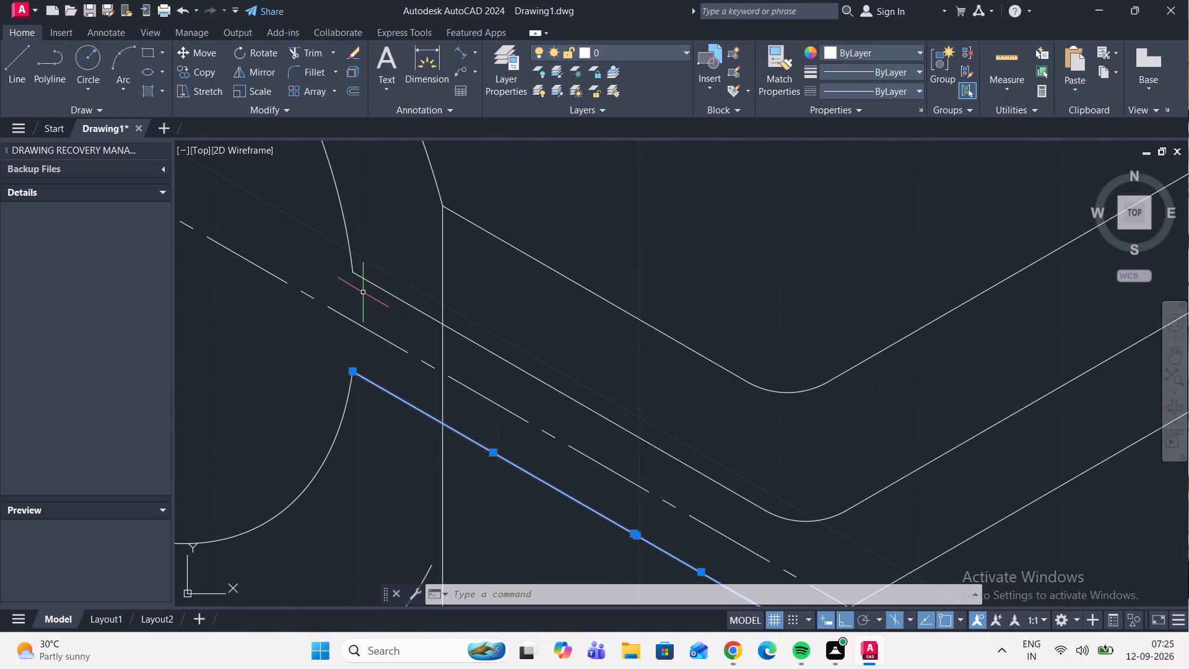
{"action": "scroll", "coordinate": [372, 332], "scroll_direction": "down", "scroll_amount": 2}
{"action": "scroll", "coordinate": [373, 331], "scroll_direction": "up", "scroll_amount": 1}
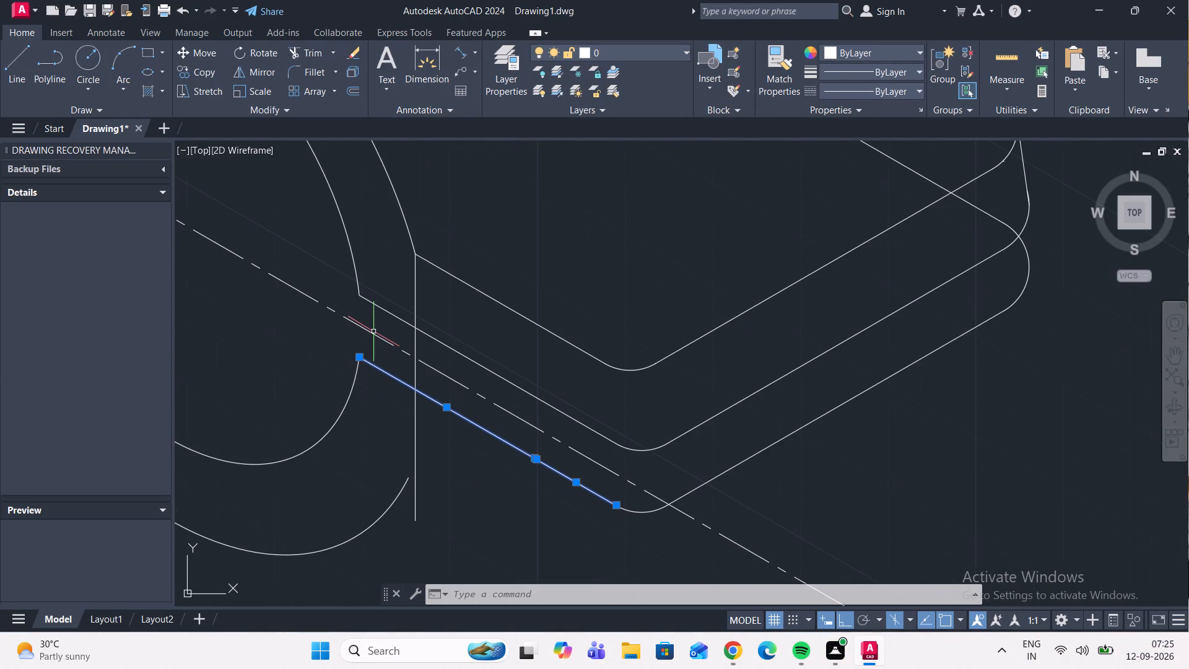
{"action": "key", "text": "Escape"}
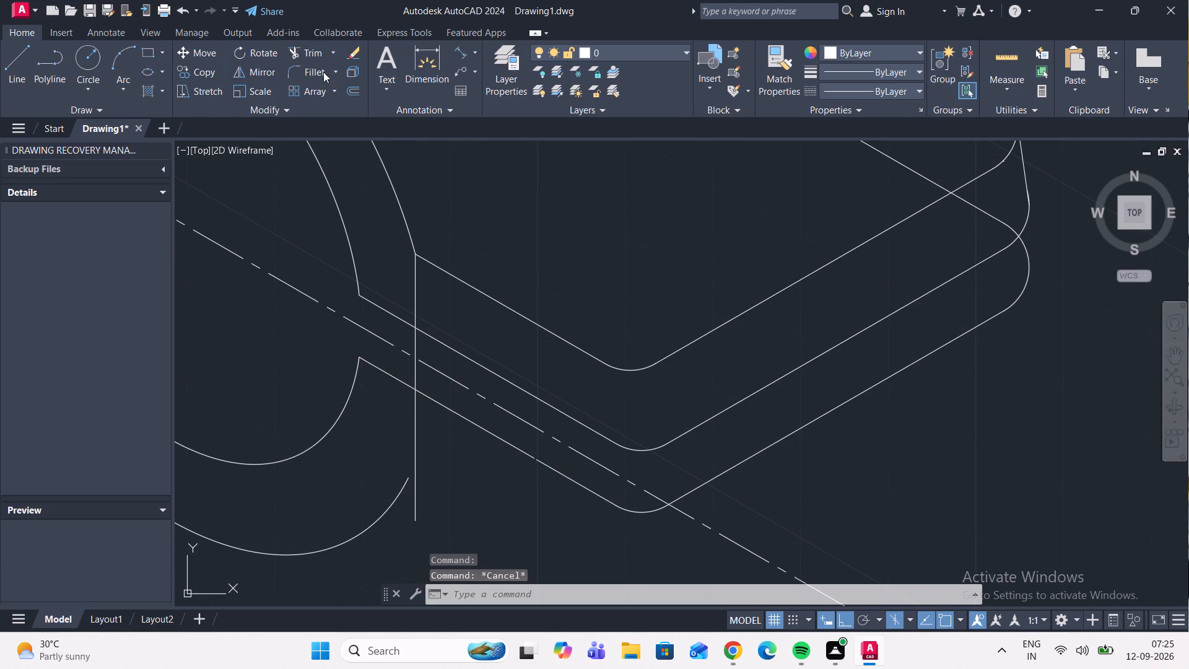
Extend the lower arc of the inner isocircle to the centre line with the Trim command.
{"action": "left_click", "coordinate": [309, 51]}
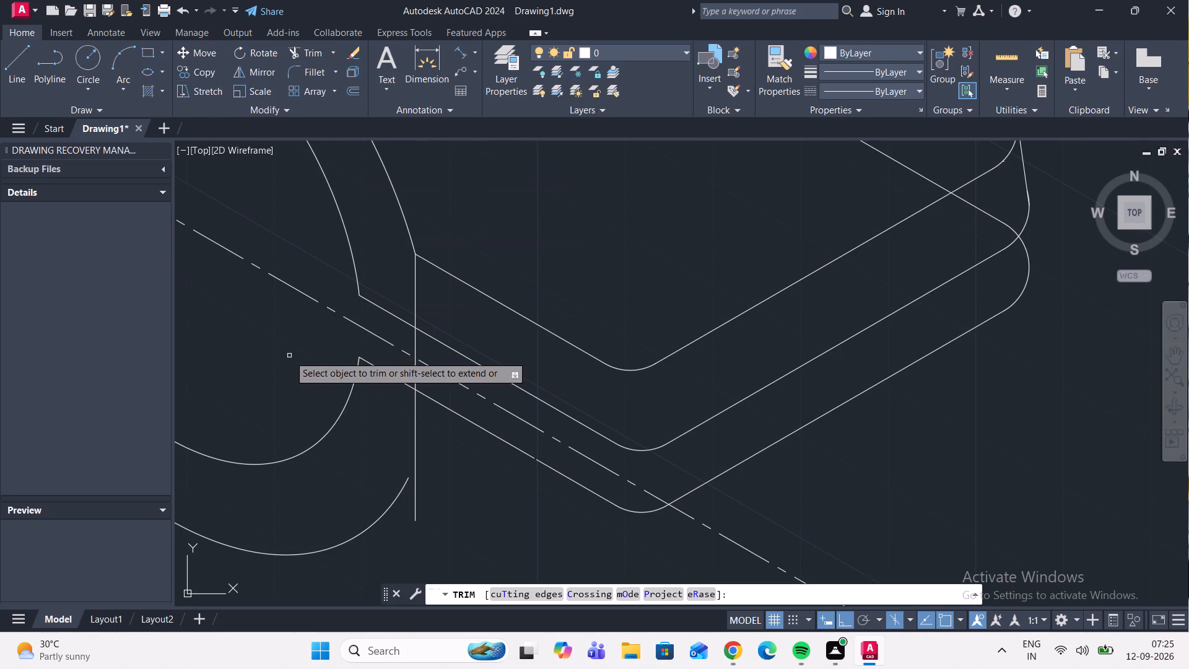
{"action": "left_click", "coordinate": [356, 371], "text": "shift"}
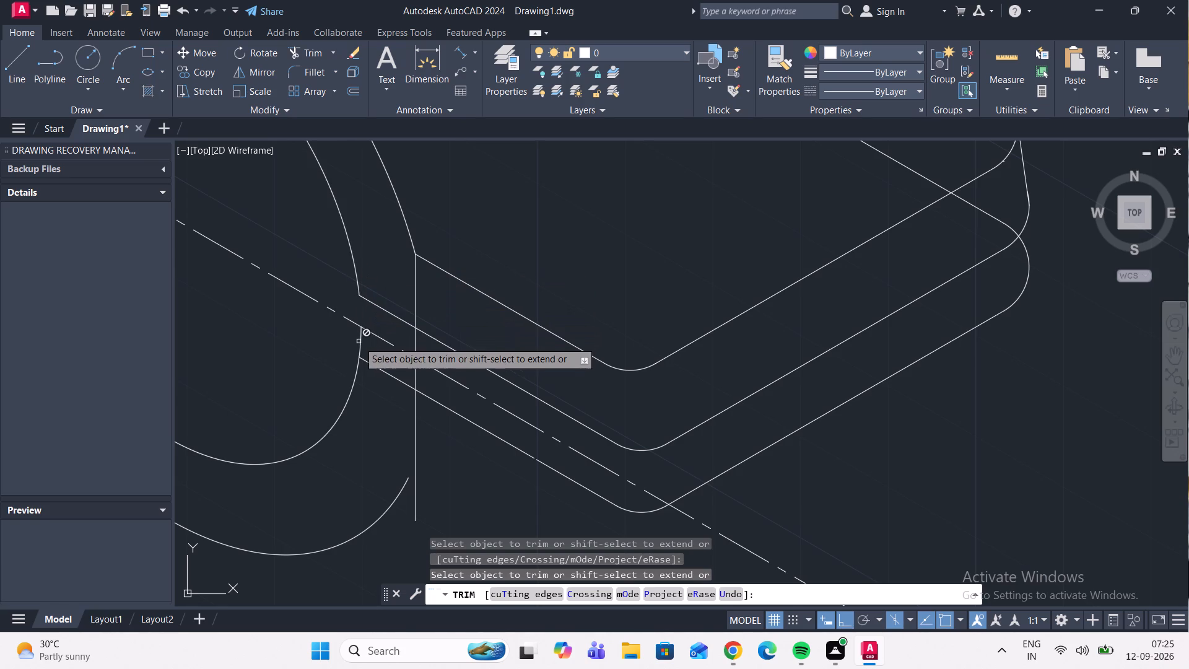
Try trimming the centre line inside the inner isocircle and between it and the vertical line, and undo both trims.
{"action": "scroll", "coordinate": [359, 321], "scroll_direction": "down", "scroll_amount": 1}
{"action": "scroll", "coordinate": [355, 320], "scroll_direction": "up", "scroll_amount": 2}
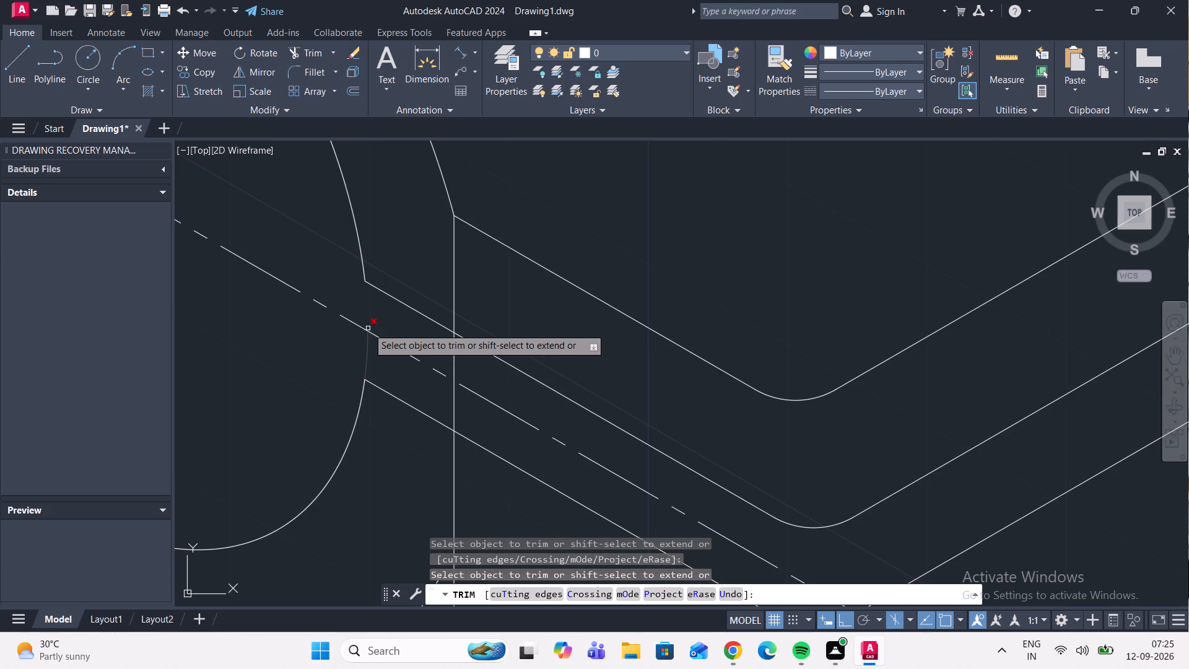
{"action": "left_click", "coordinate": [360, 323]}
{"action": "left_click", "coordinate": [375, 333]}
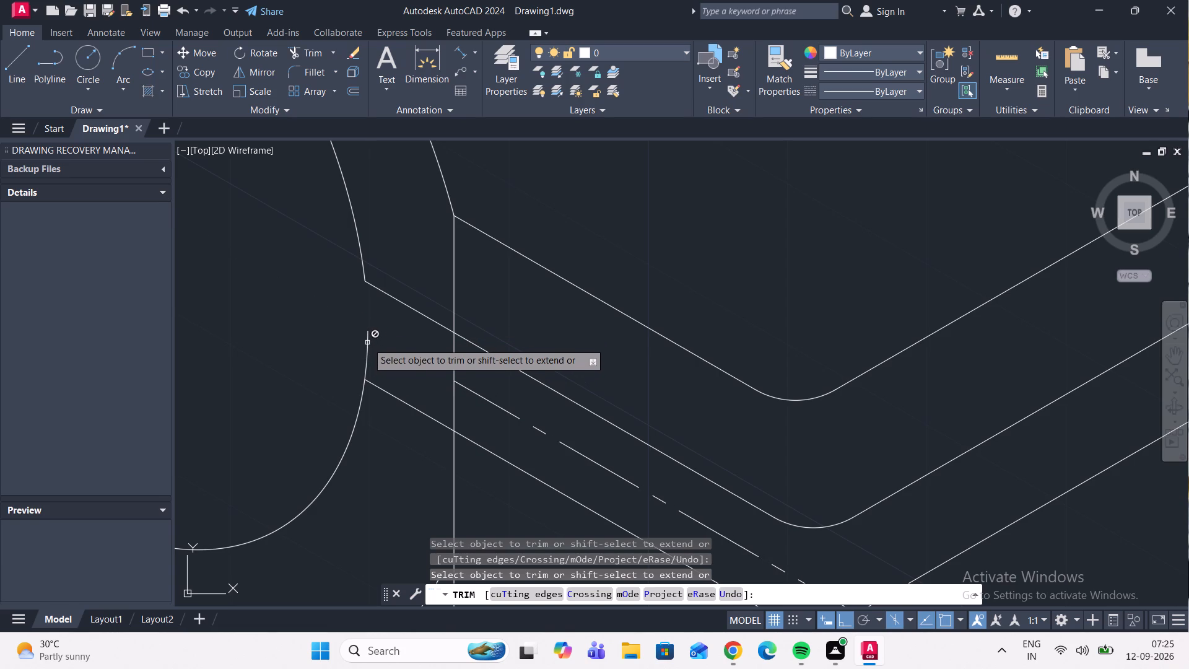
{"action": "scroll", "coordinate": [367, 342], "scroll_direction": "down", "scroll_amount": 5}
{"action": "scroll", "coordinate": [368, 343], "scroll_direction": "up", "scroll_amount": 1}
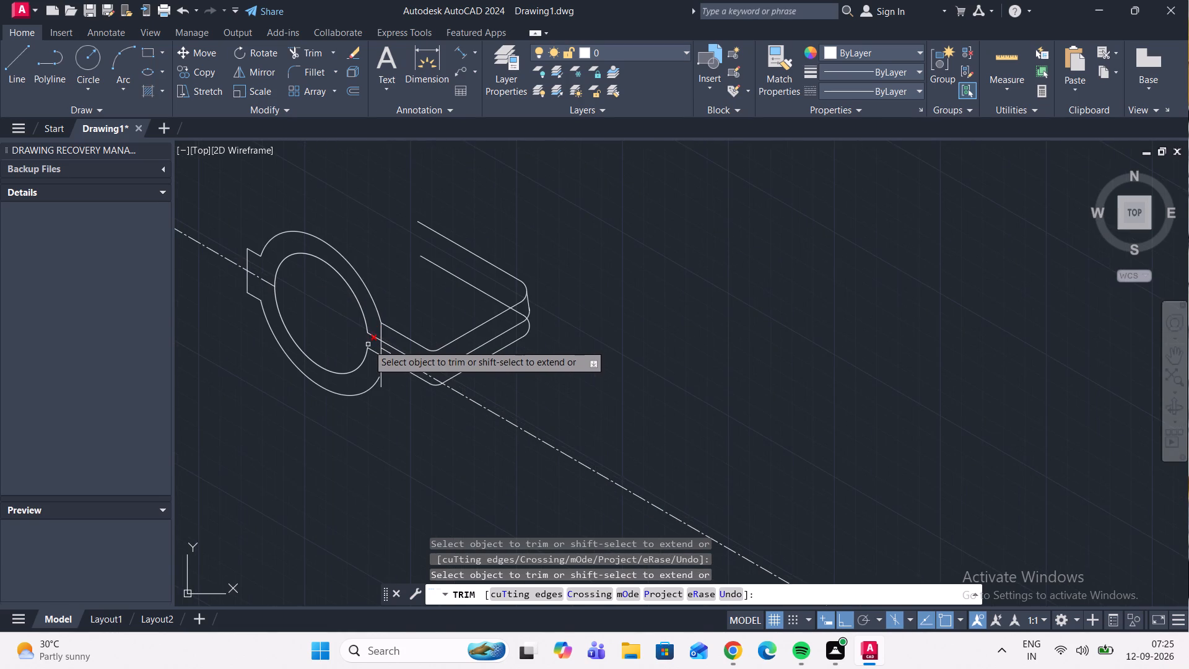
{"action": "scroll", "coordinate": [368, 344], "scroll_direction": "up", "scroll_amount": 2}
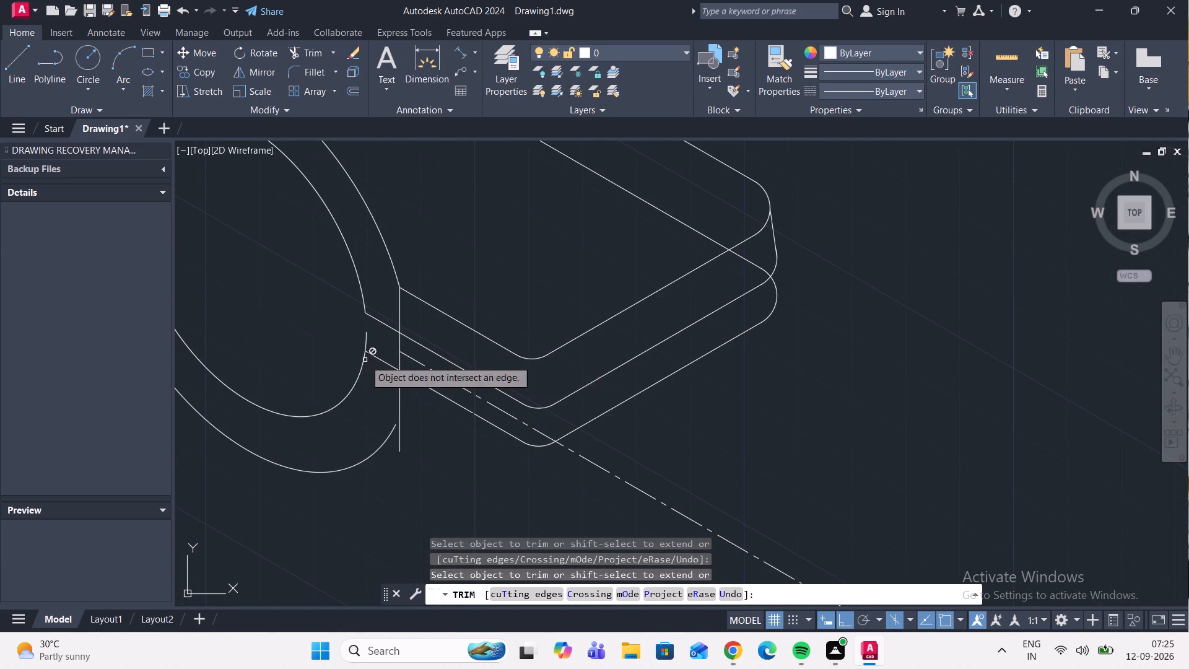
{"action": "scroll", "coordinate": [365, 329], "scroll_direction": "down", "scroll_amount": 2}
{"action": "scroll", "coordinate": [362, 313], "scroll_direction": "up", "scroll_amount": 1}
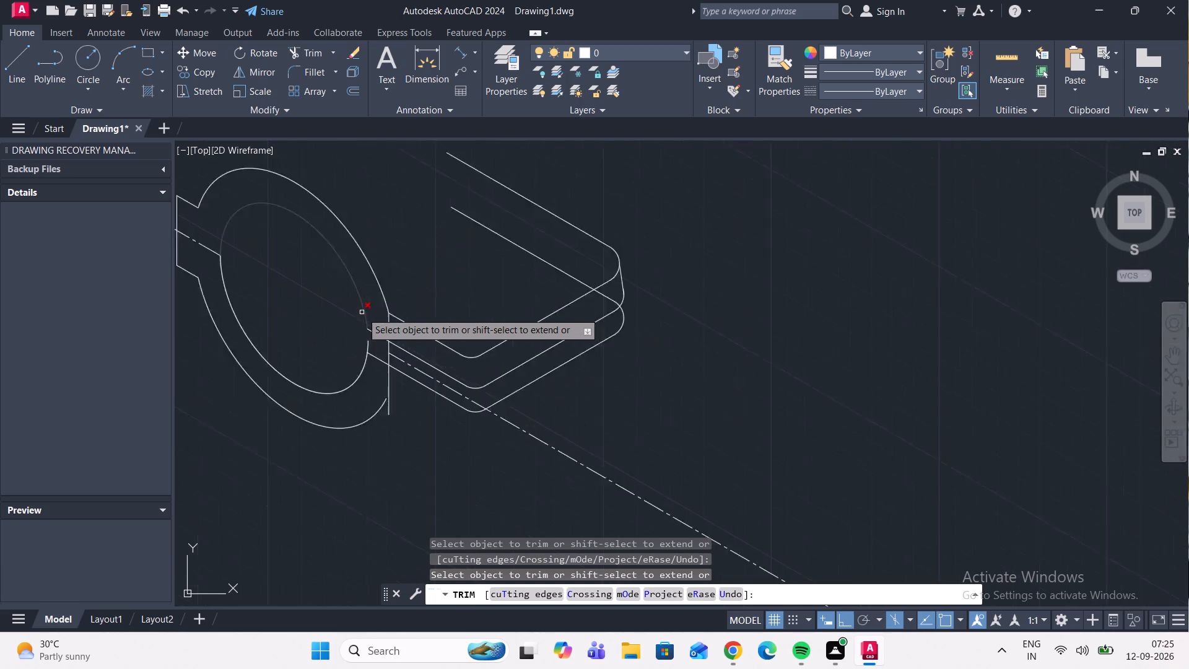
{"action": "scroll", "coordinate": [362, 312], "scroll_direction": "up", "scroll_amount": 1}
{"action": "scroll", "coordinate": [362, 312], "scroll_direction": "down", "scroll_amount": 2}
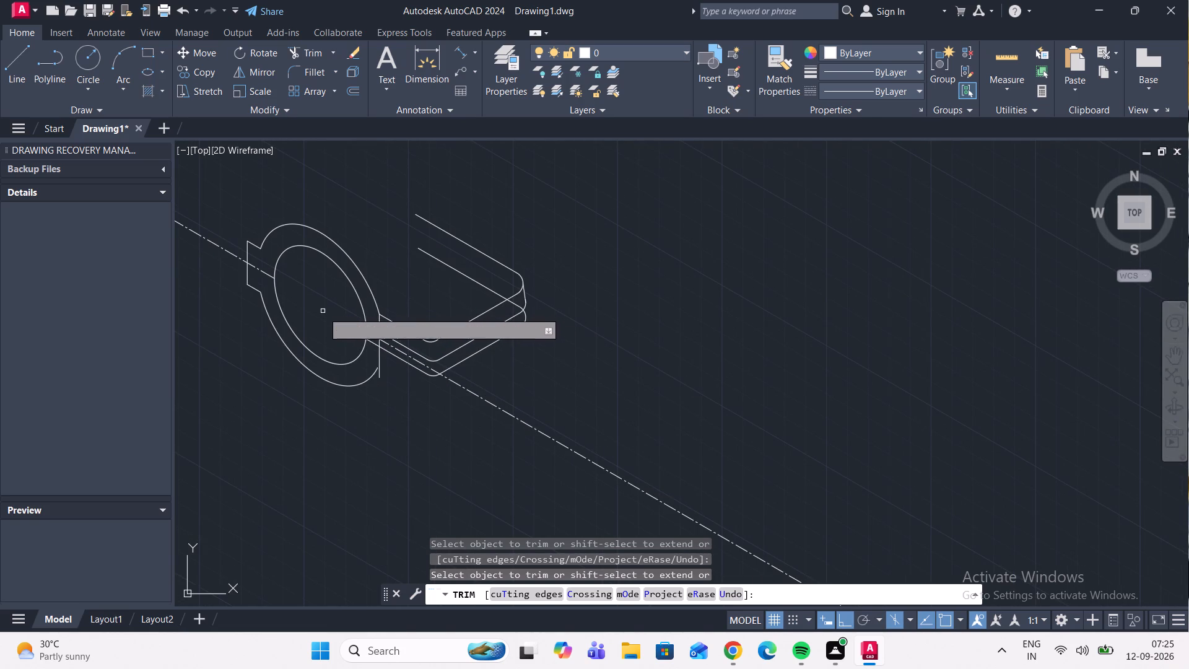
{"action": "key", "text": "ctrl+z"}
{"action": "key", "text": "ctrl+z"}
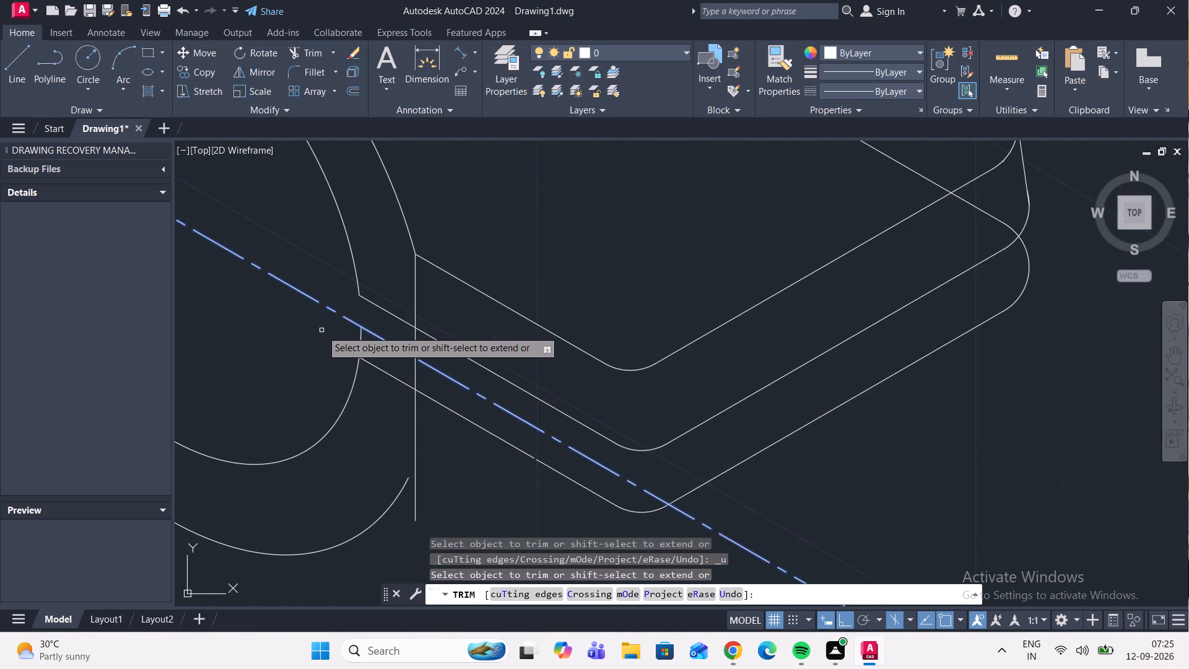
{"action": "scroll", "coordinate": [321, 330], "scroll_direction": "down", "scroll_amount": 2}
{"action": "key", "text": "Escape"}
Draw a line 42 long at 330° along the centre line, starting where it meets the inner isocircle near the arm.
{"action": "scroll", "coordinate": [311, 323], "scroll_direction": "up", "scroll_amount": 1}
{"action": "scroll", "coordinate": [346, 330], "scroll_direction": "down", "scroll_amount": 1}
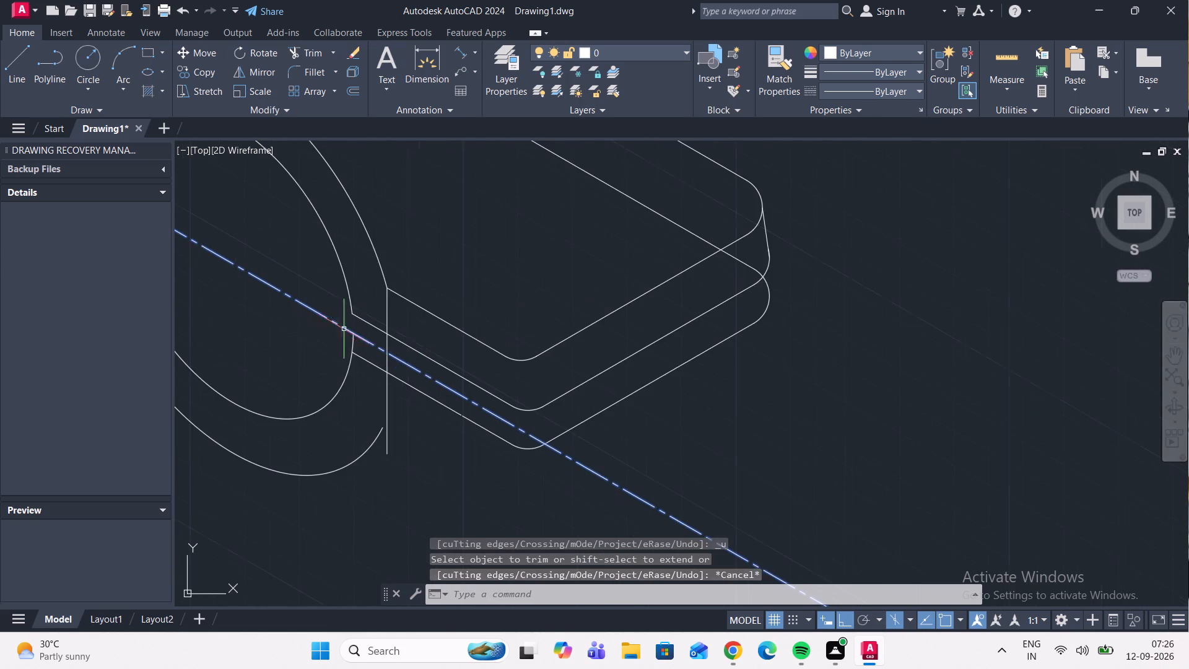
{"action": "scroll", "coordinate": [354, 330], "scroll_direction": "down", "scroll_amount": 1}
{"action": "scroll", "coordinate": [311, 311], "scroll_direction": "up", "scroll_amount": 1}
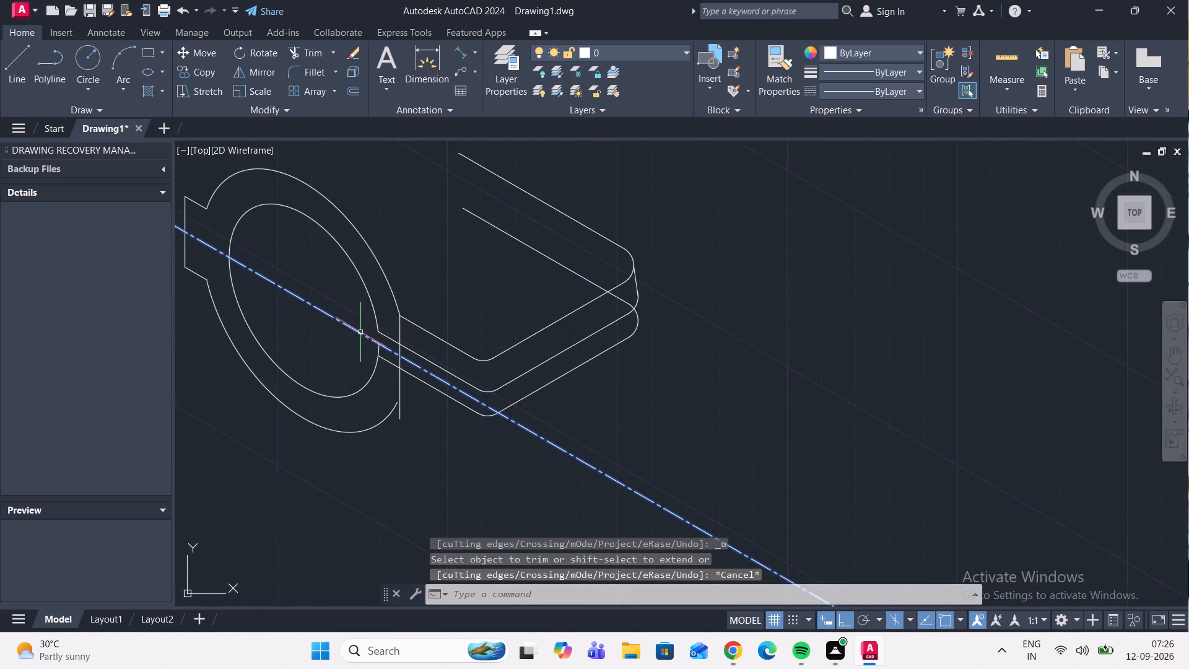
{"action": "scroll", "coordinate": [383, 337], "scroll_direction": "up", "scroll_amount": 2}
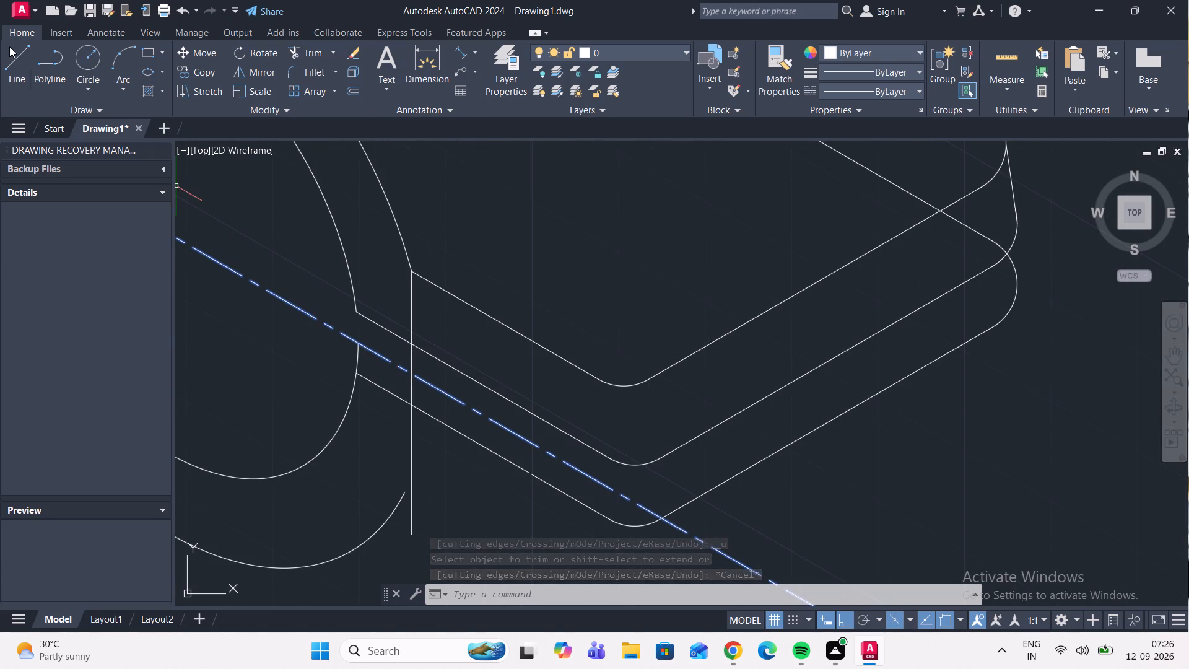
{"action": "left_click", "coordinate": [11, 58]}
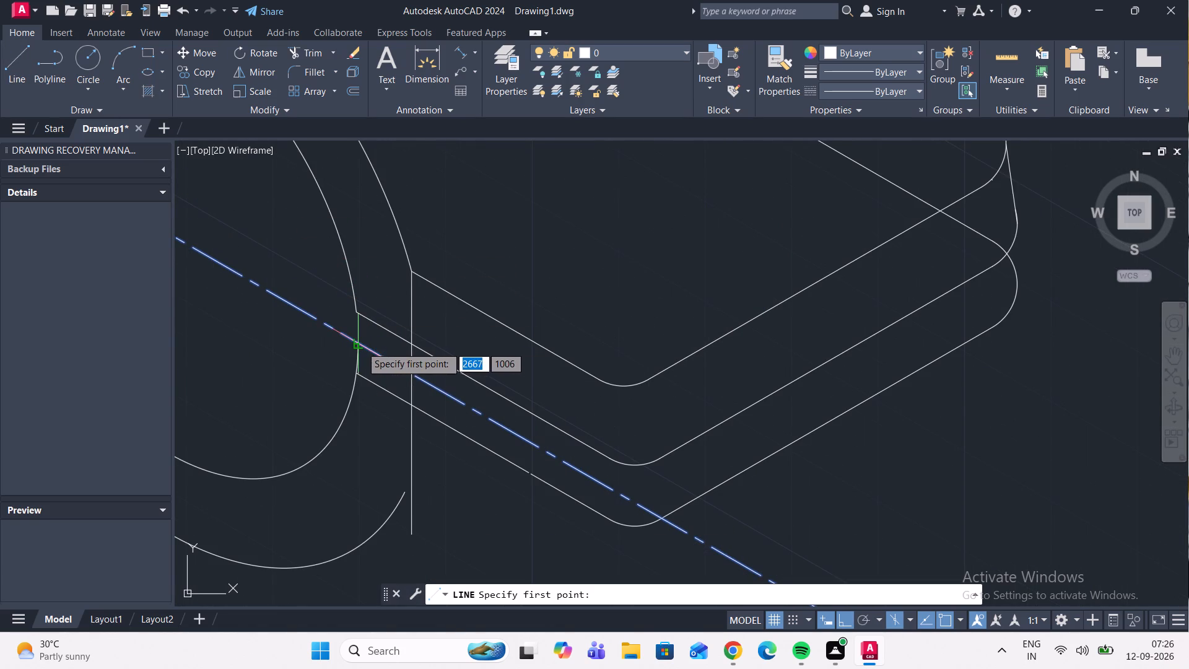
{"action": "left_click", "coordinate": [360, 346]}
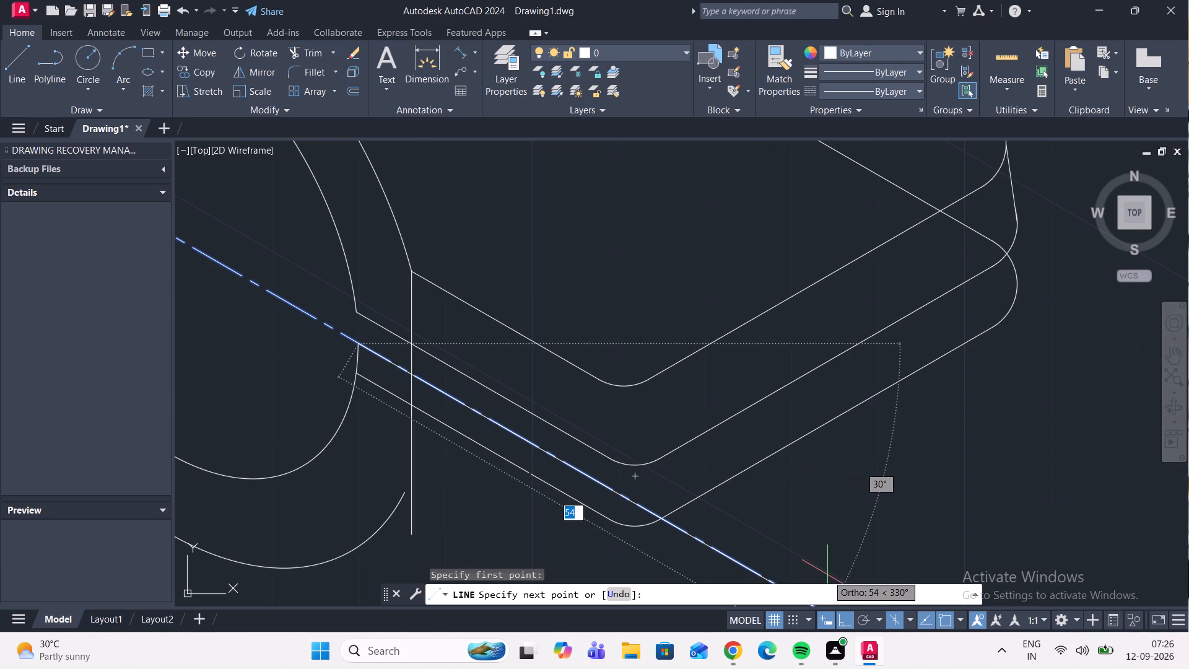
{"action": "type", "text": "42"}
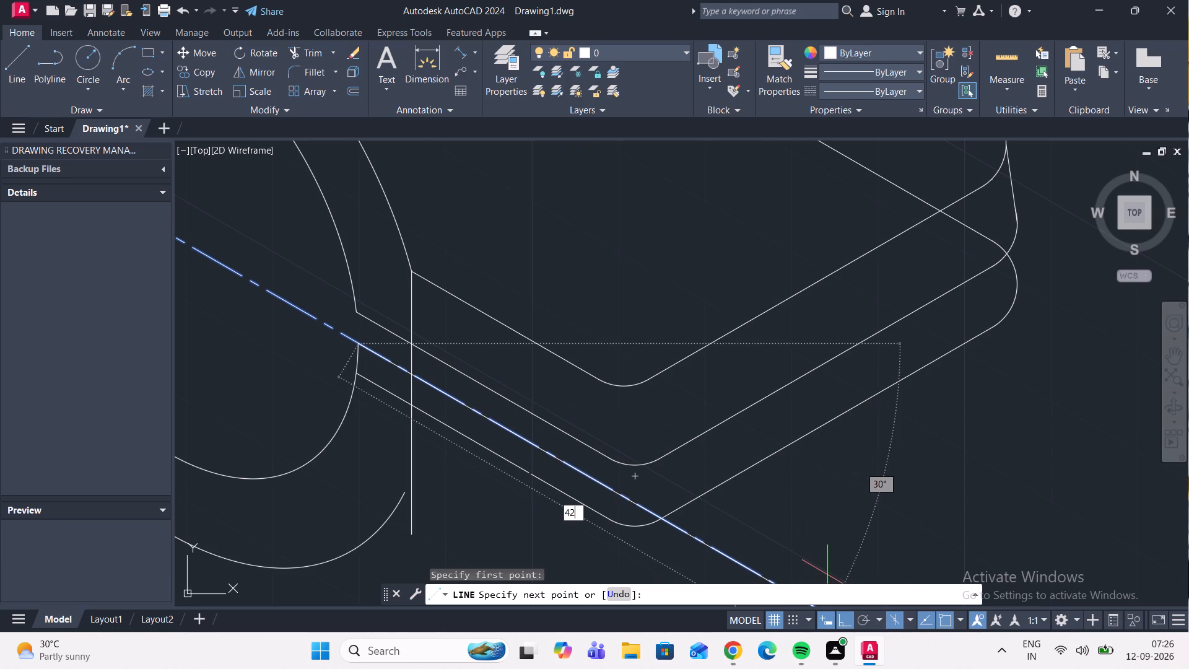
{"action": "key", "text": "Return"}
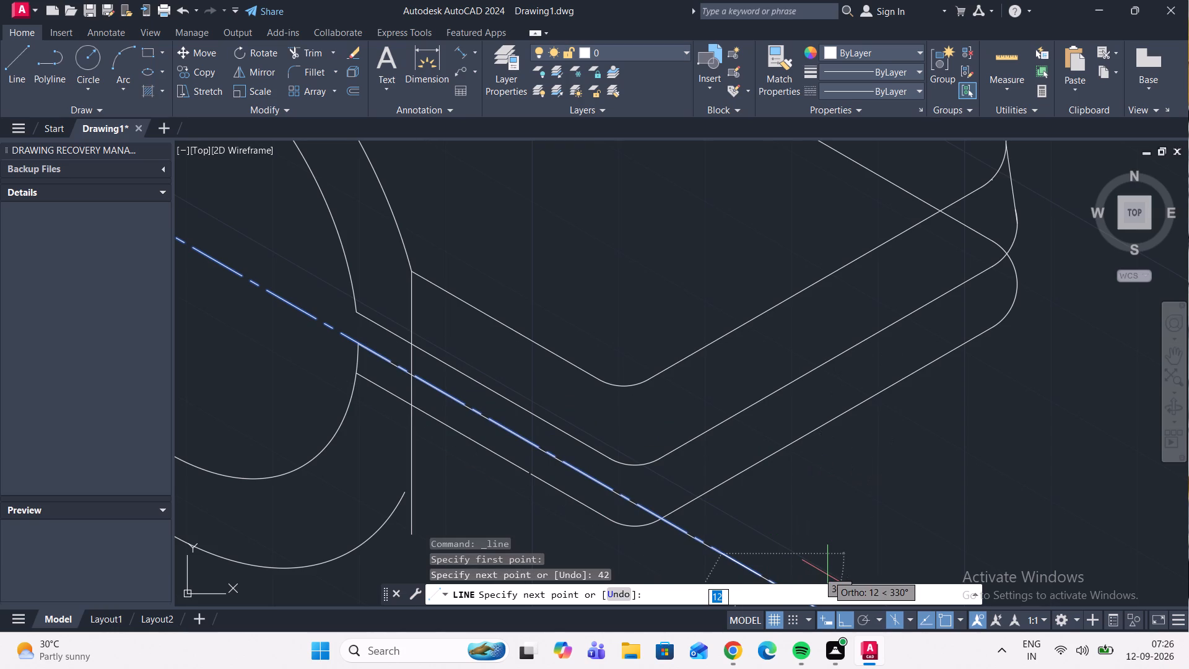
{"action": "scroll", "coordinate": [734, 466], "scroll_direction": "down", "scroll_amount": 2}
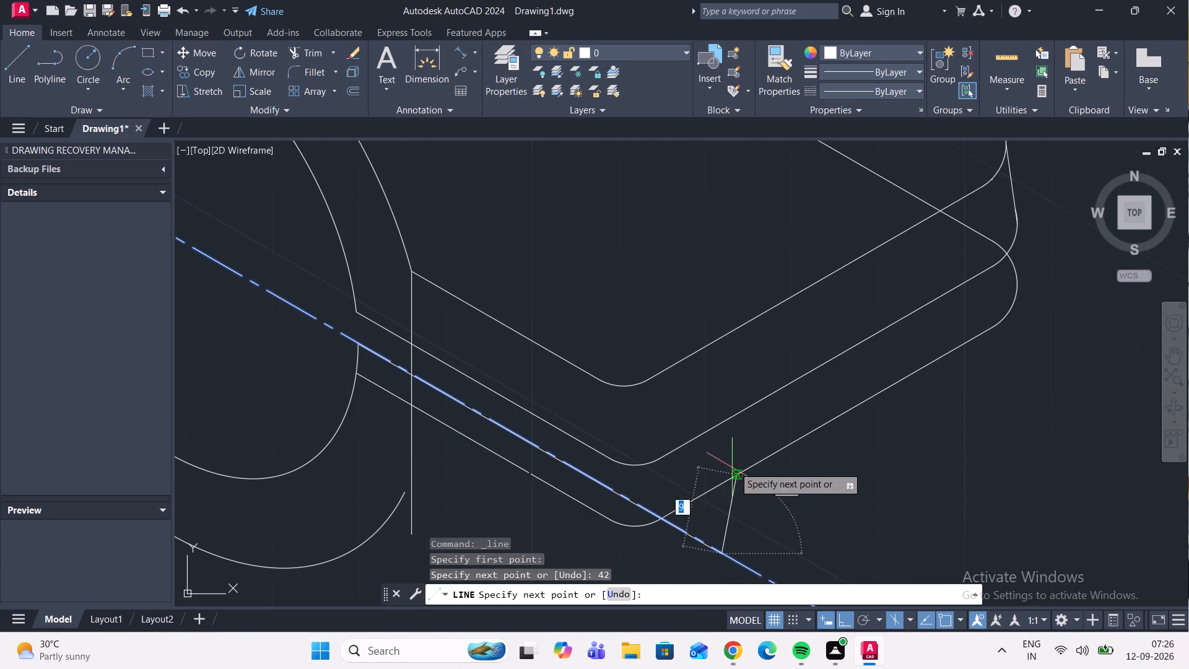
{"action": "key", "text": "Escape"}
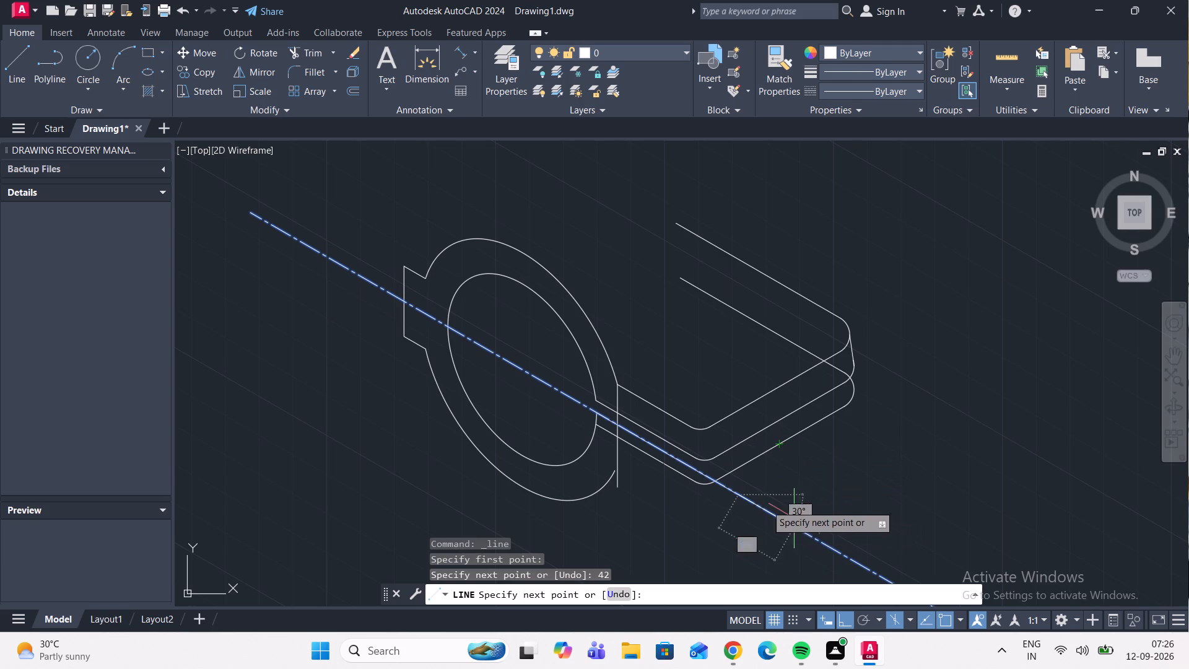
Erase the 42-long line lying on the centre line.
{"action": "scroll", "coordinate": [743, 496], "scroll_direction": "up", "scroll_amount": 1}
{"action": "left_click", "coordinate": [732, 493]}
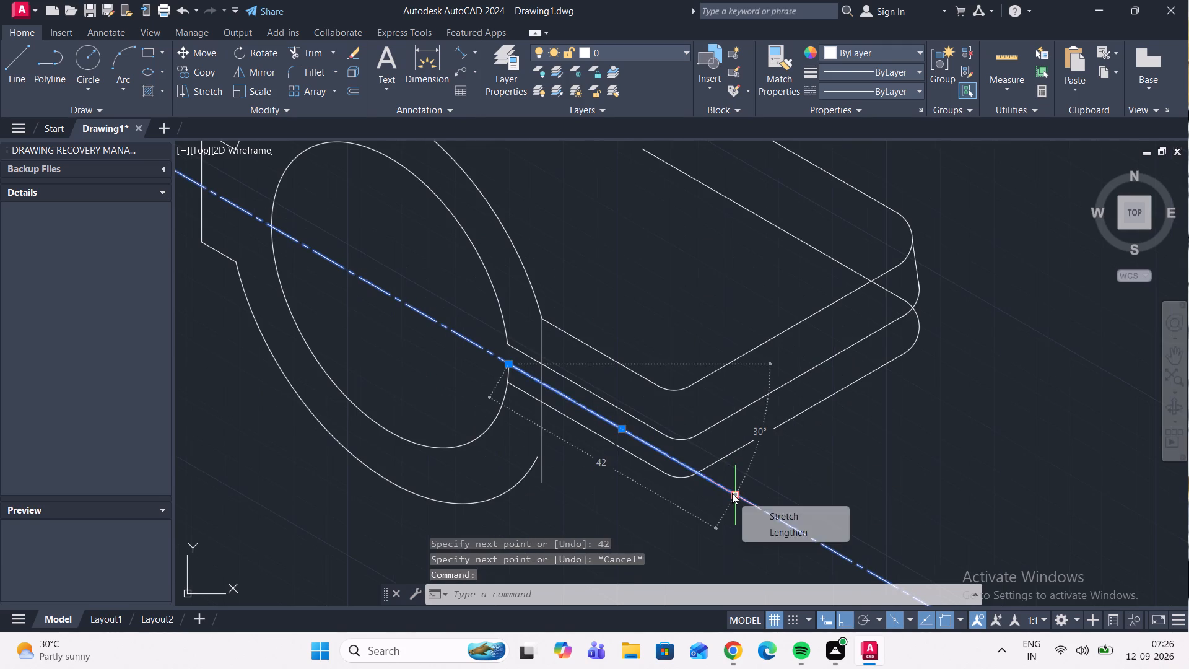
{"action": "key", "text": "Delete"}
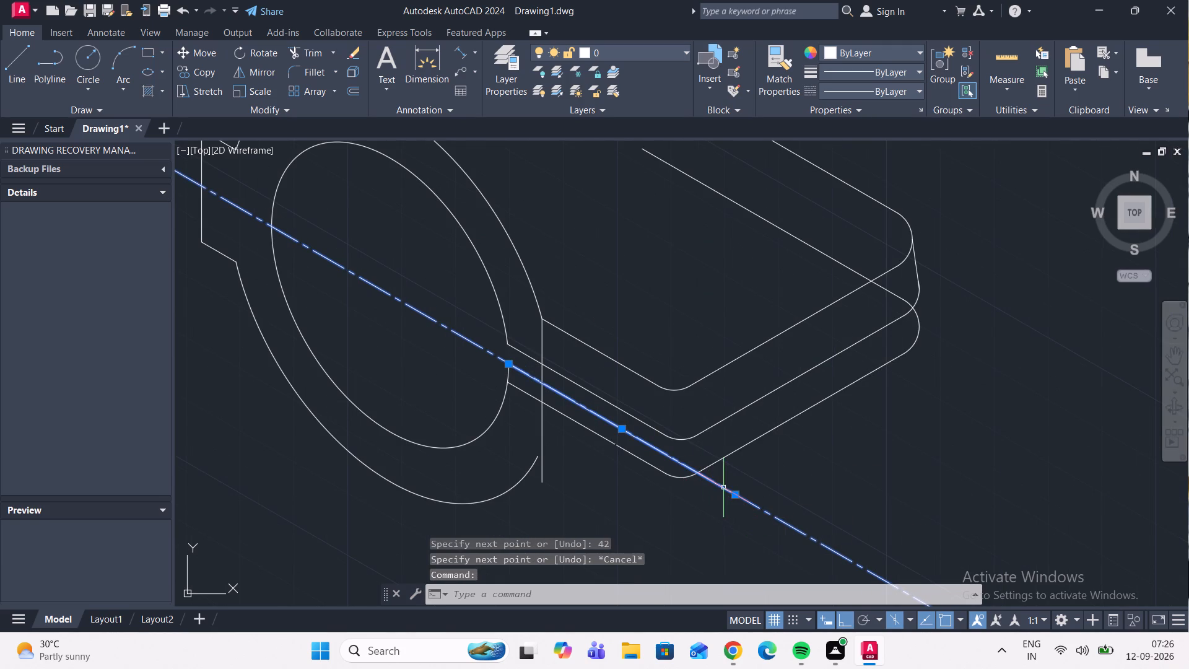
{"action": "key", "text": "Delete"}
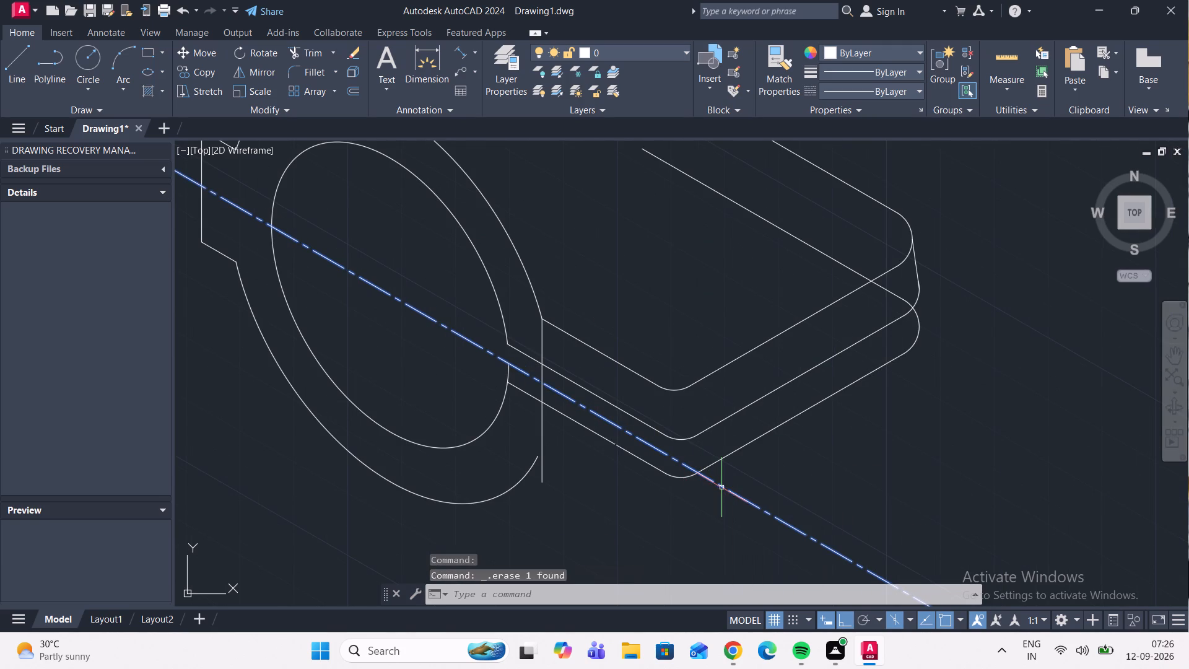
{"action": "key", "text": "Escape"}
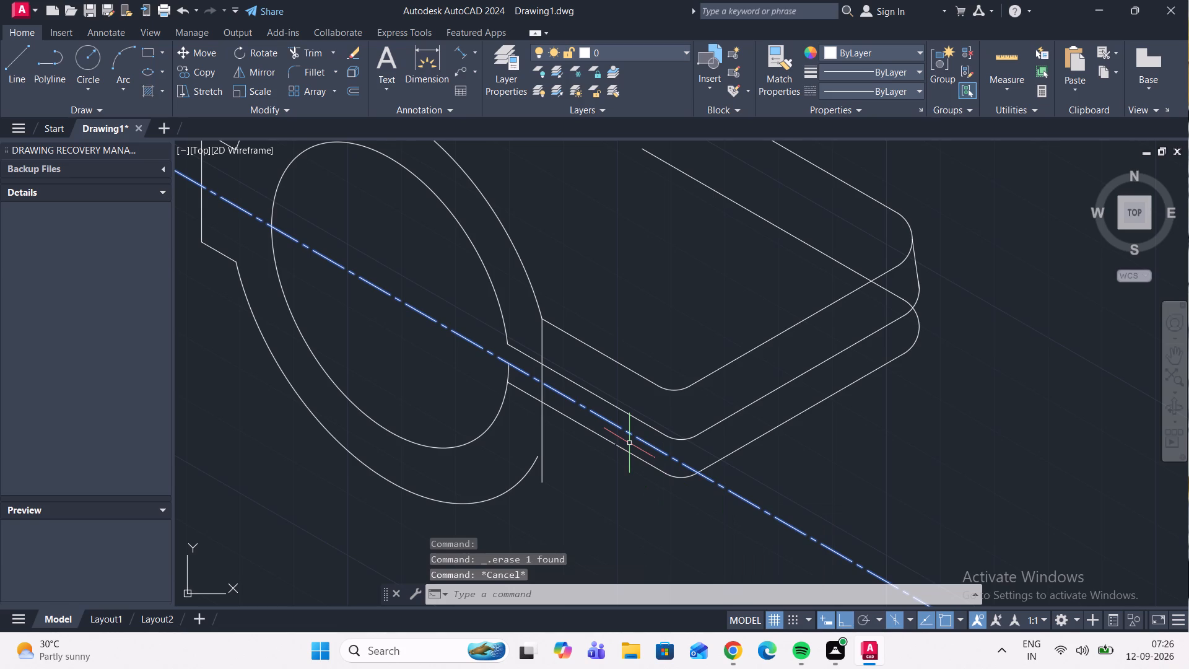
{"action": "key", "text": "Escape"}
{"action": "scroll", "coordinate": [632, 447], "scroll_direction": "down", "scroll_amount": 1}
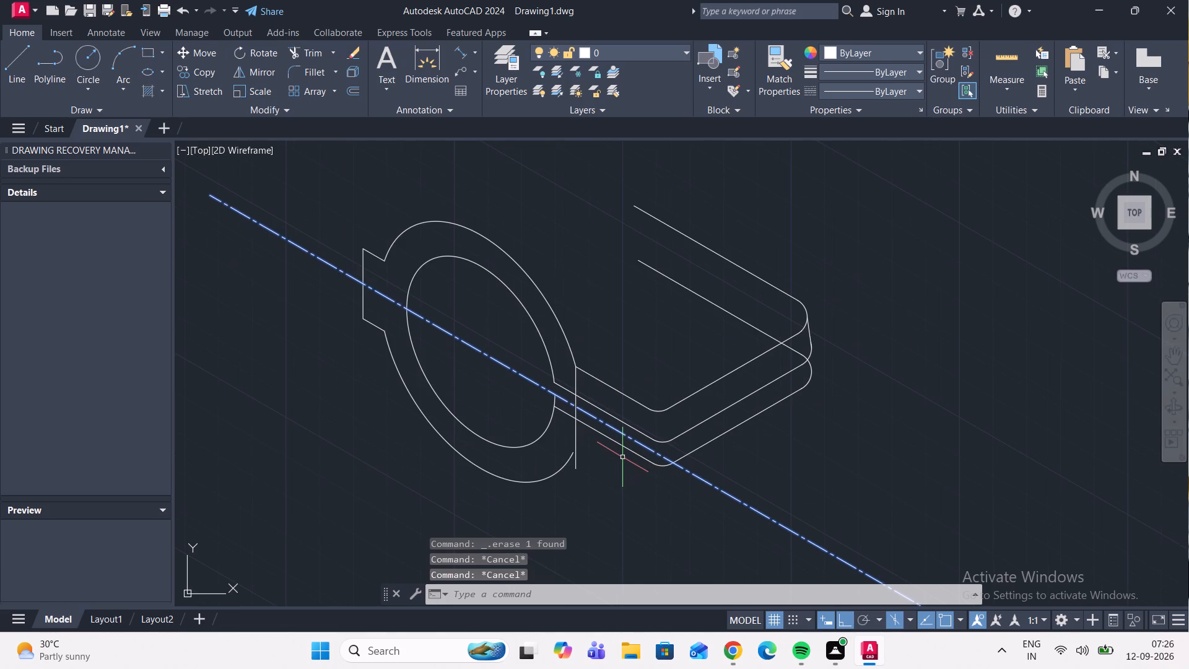
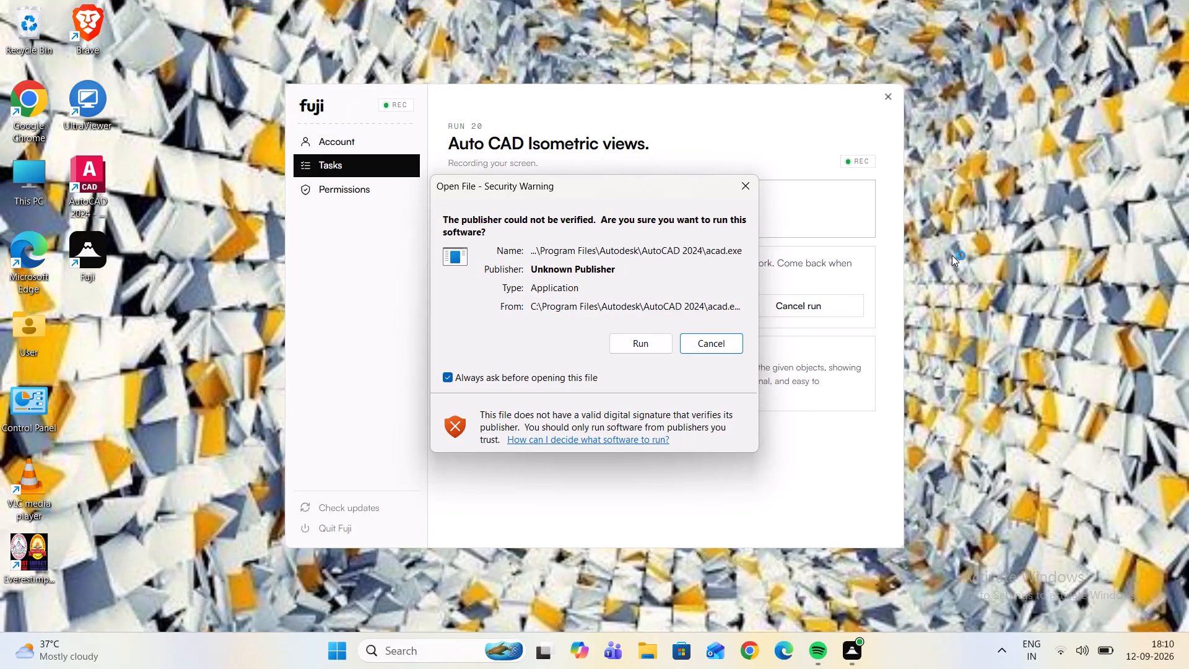
Allow AutoCAD 2024 to run despite the unverified publisher.
{"action": "left_click", "coordinate": [645, 348]}
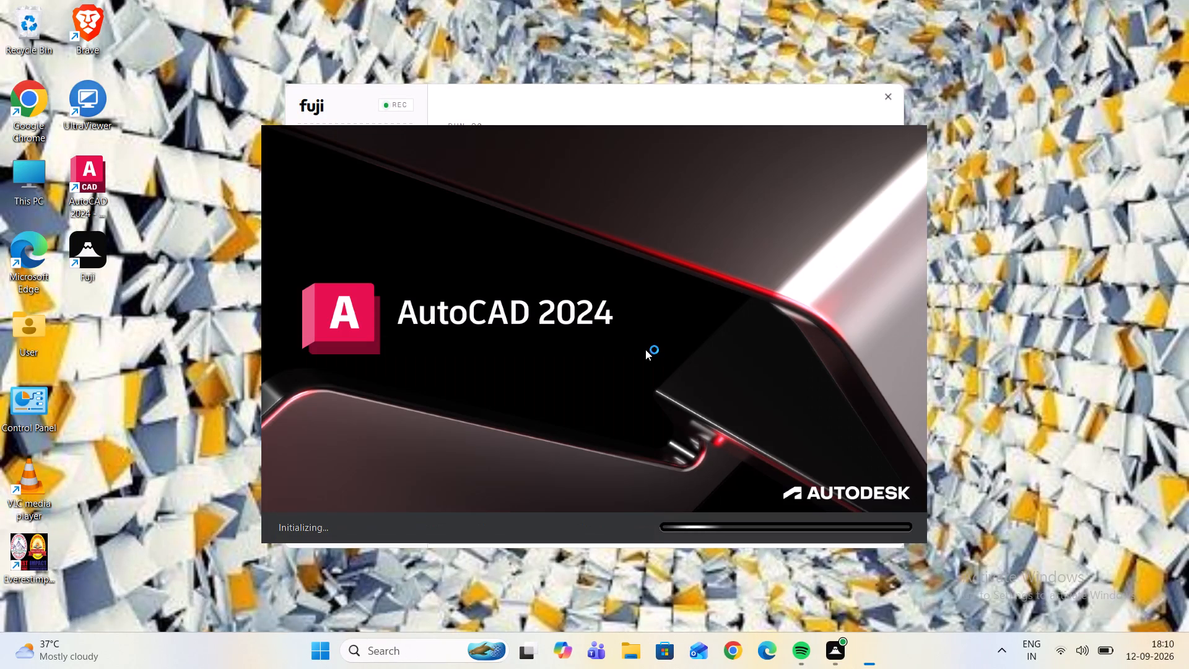
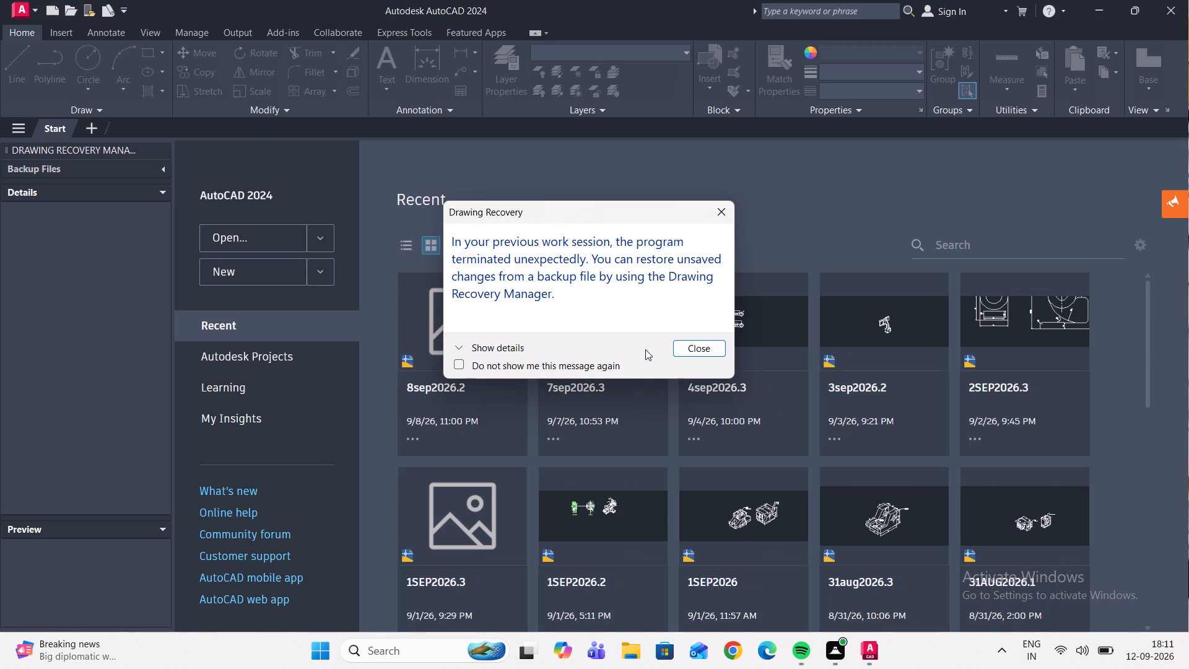
Dismiss the drawing recovery notice and open the drawing 12sep2026.1.
{"action": "left_click", "coordinate": [723, 217]}
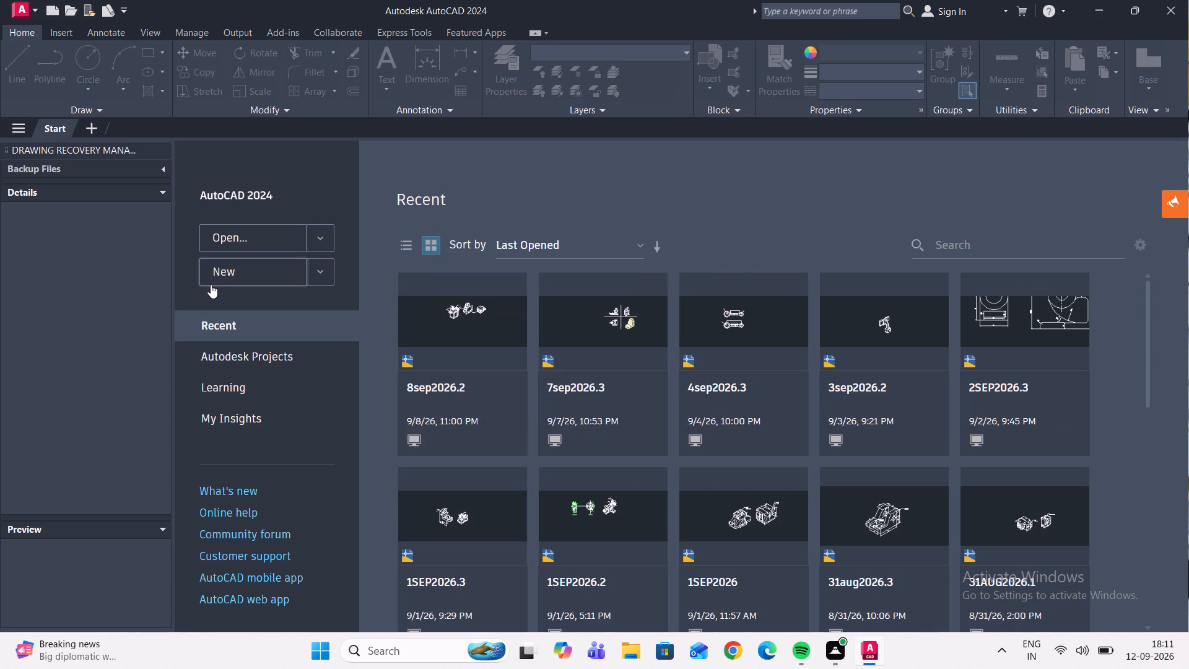
{"action": "scroll", "coordinate": [211, 284], "scroll_direction": "down", "scroll_amount": 1}
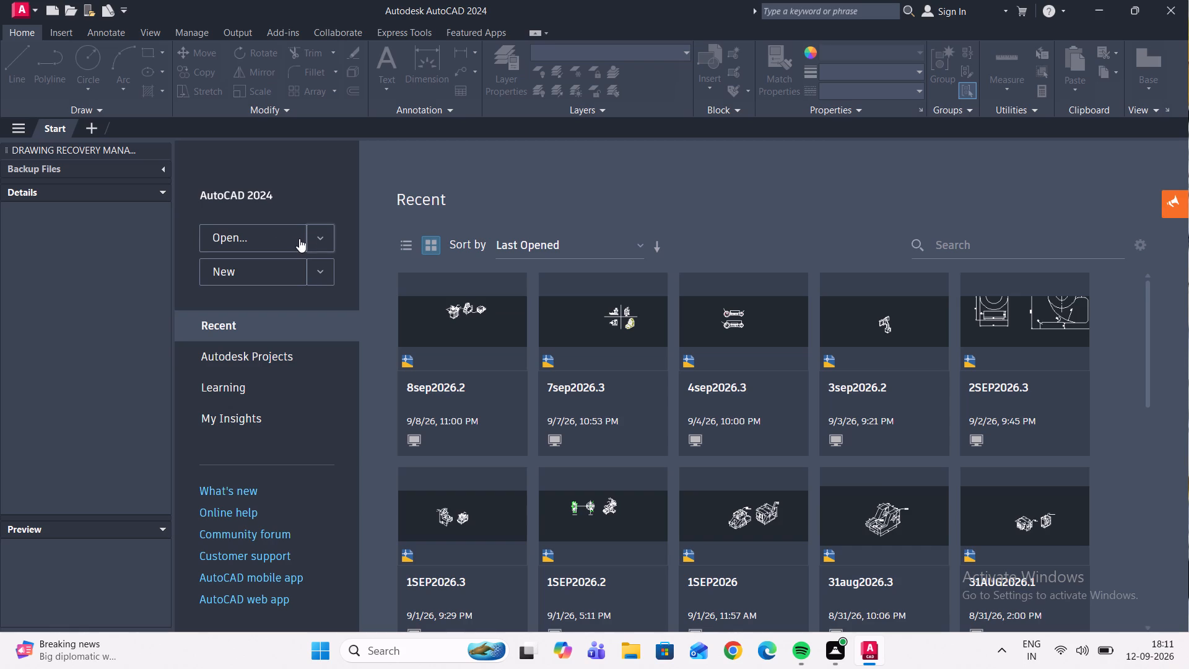
{"action": "left_click", "coordinate": [292, 241]}
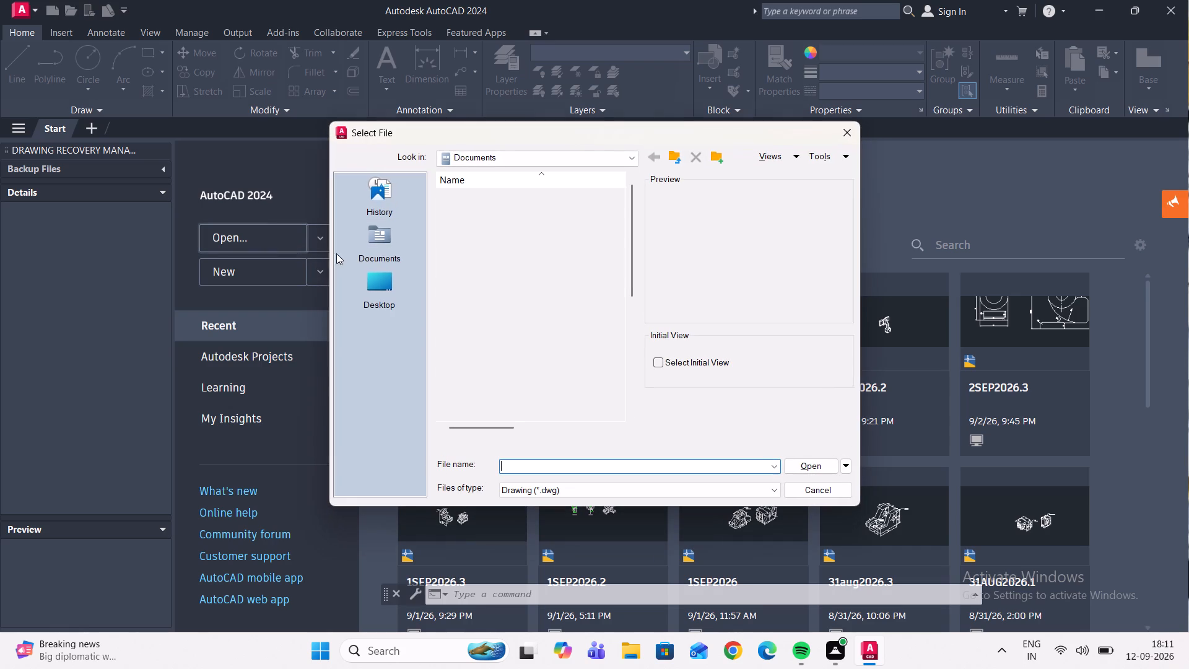
{"action": "scroll", "coordinate": [502, 405], "scroll_direction": "down", "scroll_amount": 3}
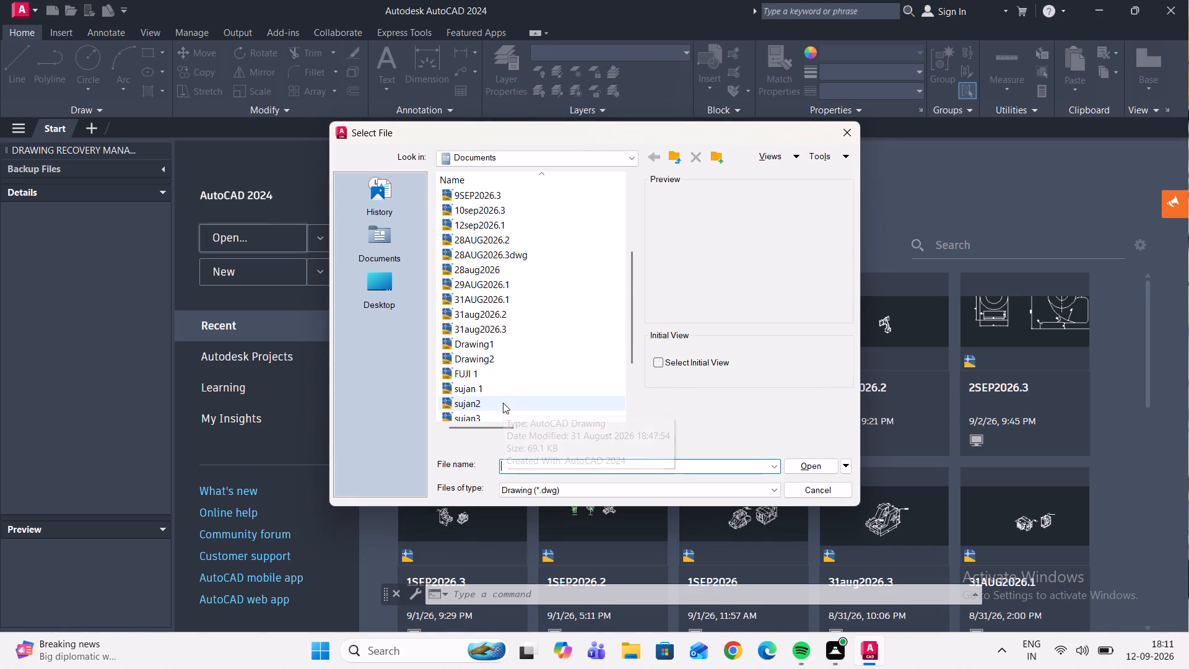
{"action": "scroll", "coordinate": [503, 402], "scroll_direction": "down", "scroll_amount": 4}
{"action": "scroll", "coordinate": [503, 401], "scroll_direction": "up", "scroll_amount": 3}
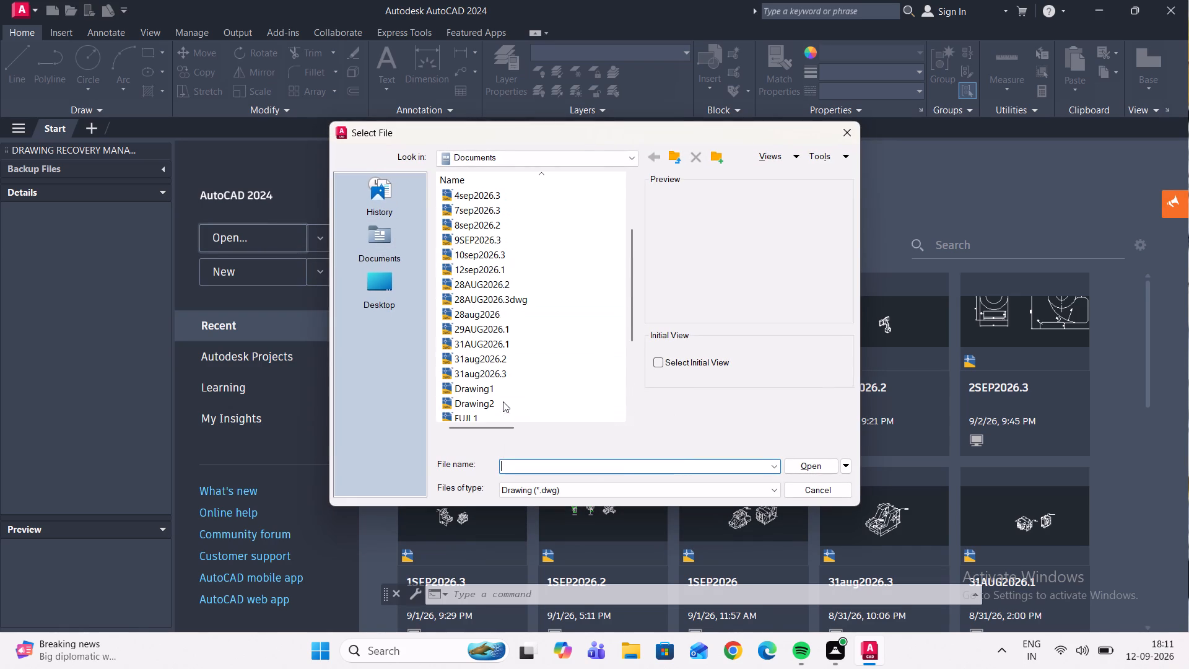
{"action": "double_click", "coordinate": [492, 276]}
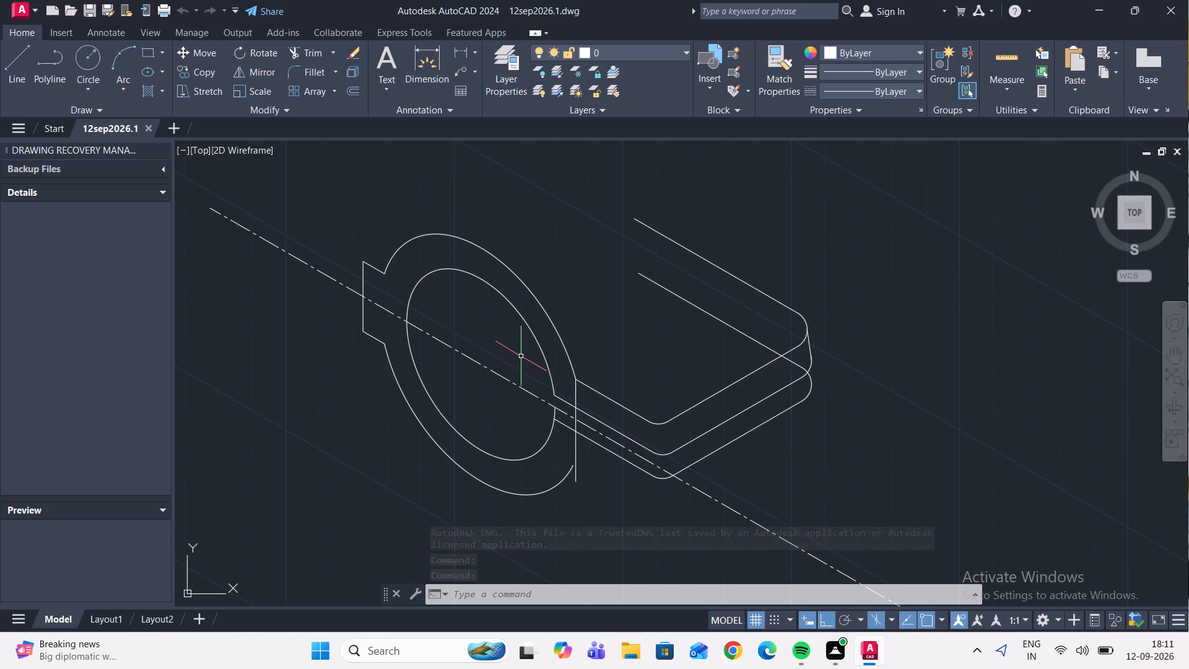
Delete the three fillet arcs at the arm's lower bend, nearest the ring.
{"action": "middle_click_drag", "start_coordinate": [583, 397], "coordinate": [583, 349]}
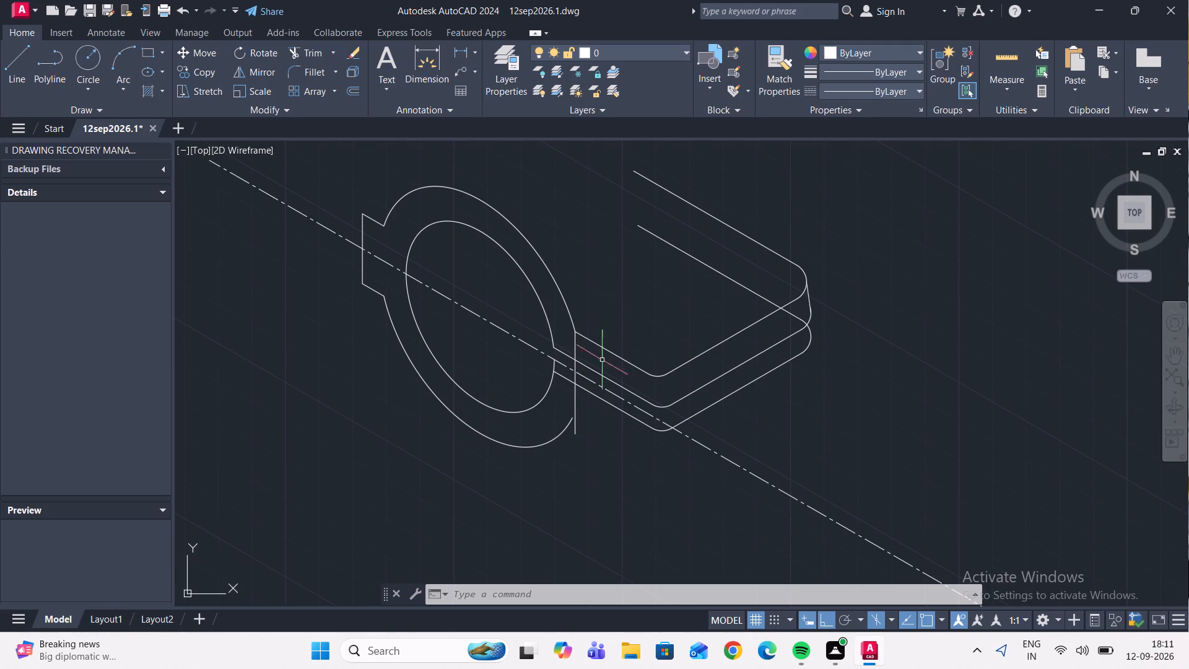
{"action": "left_click", "coordinate": [659, 381]}
{"action": "key", "text": "Escape"}
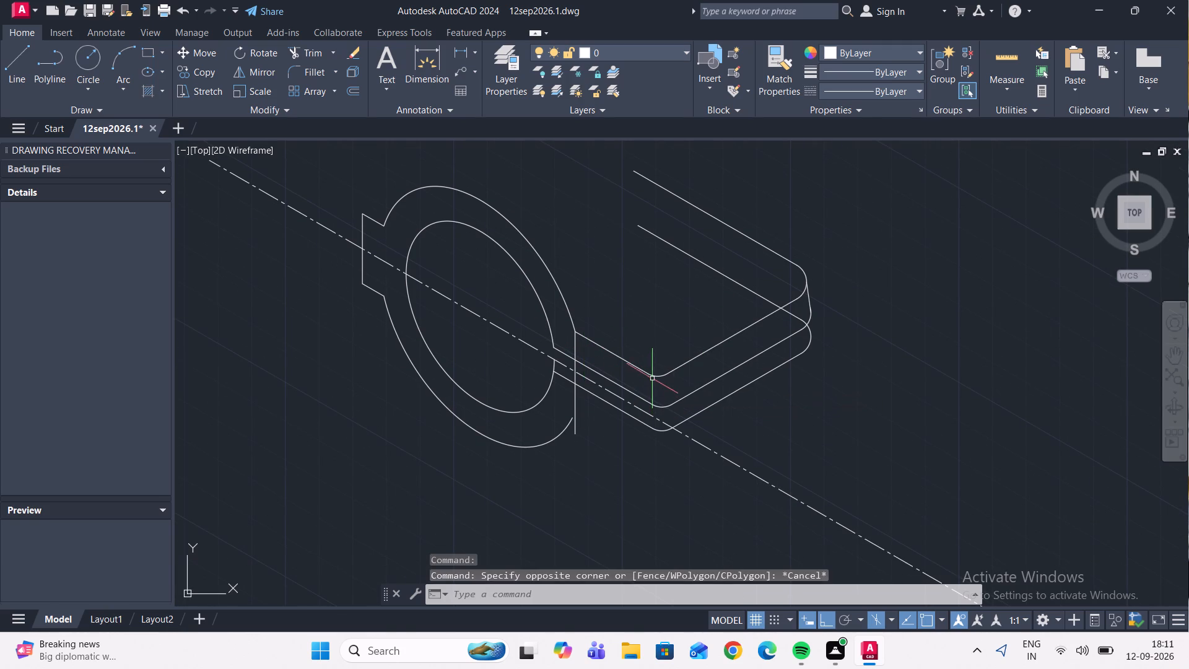
{"action": "left_click", "coordinate": [657, 380]}
{"action": "left_click", "coordinate": [657, 372]}
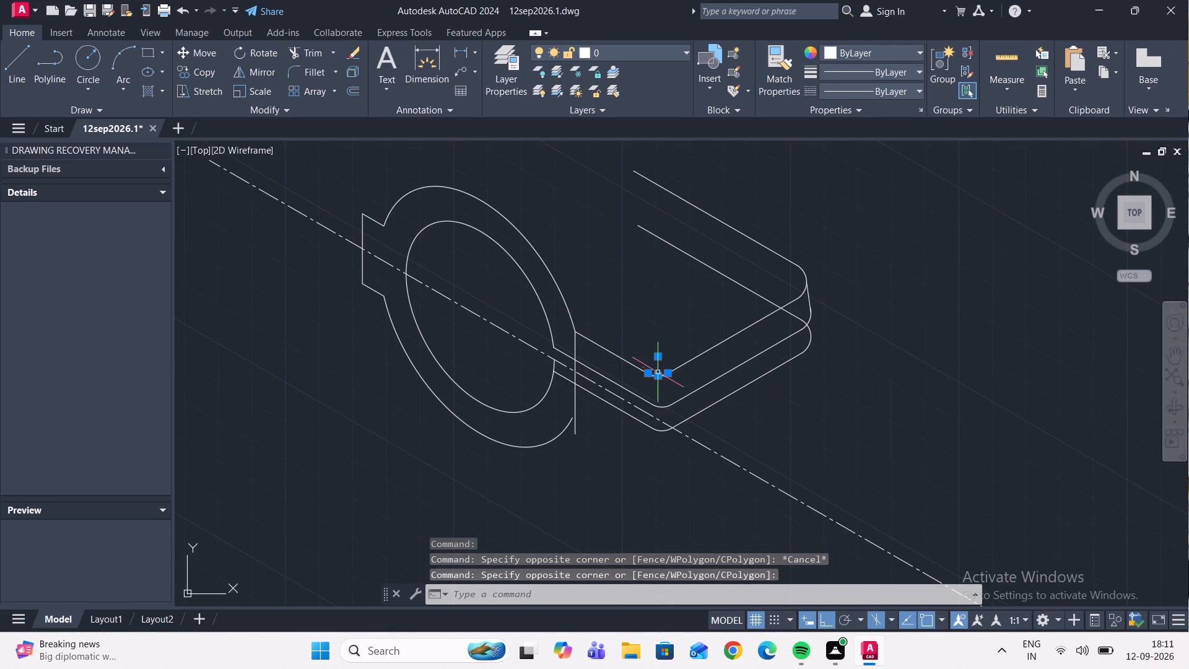
{"action": "left_click", "coordinate": [661, 407]}
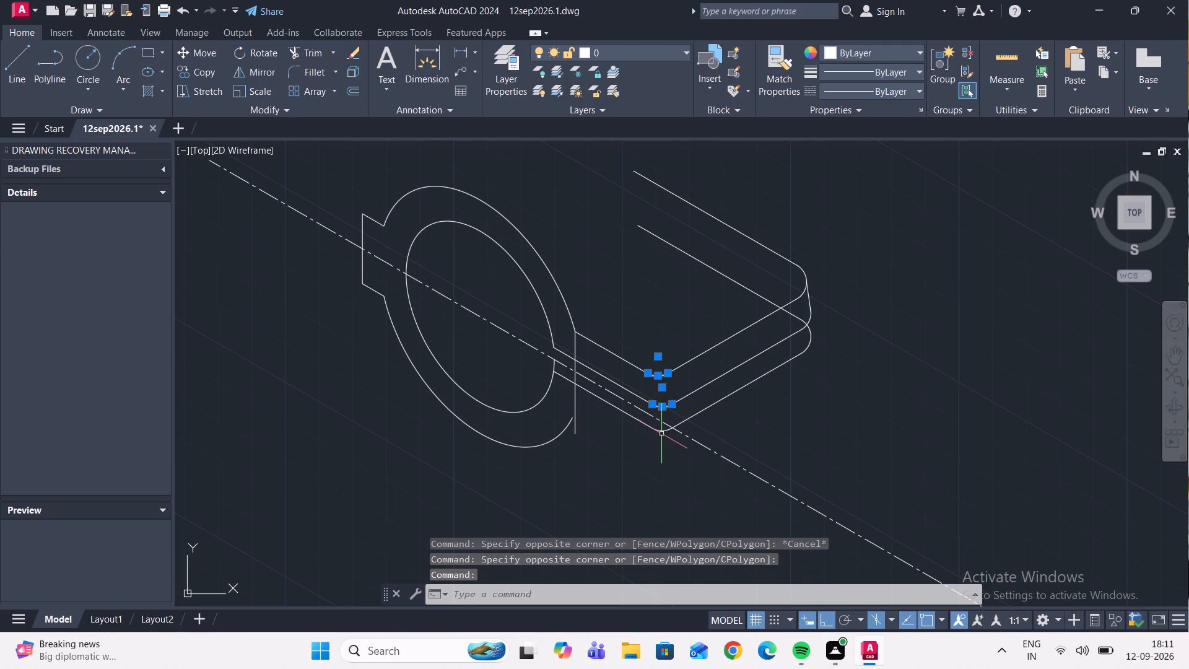
{"action": "left_click", "coordinate": [660, 431]}
{"action": "key", "text": "Delete"}
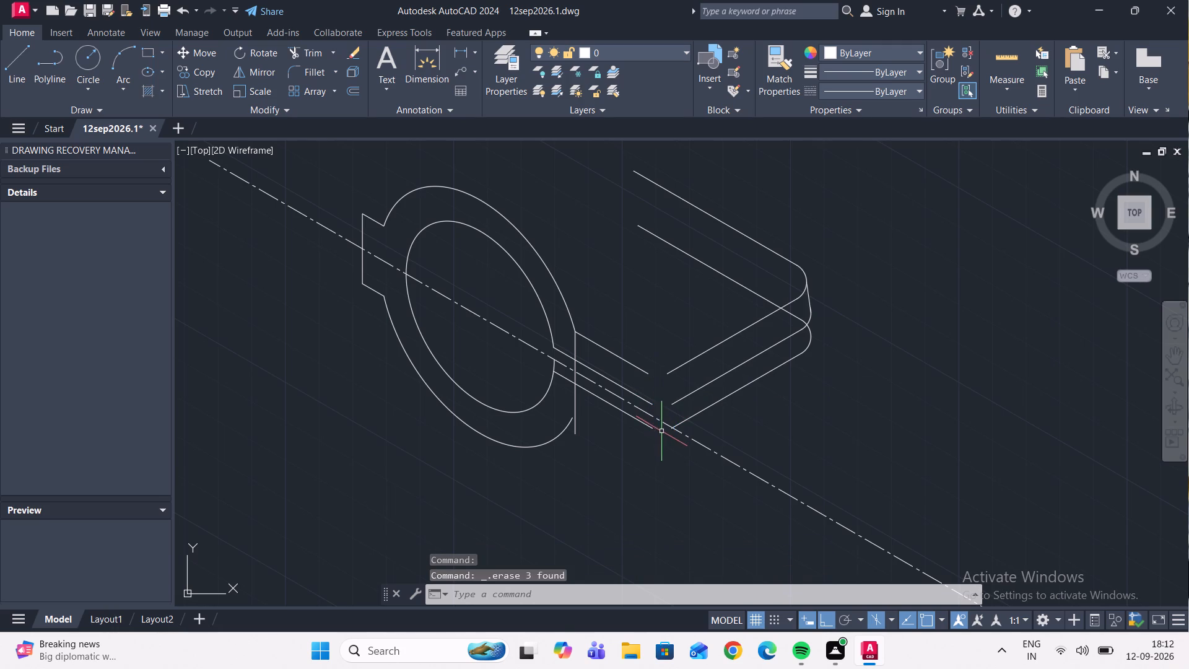
Draw crossing isometric lines from the open ends of the arm's top edges at the bend, one about 32 at 330°, the other along 210°.
{"action": "left_click", "coordinate": [26, 66]}
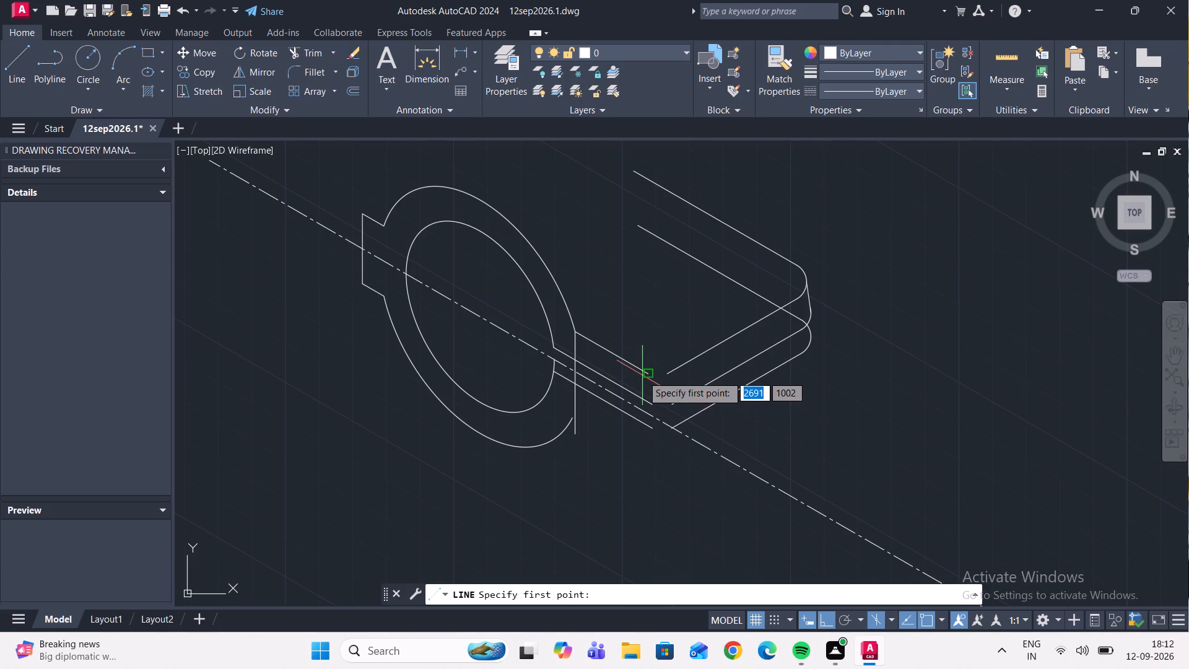
{"action": "left_click", "coordinate": [645, 372]}
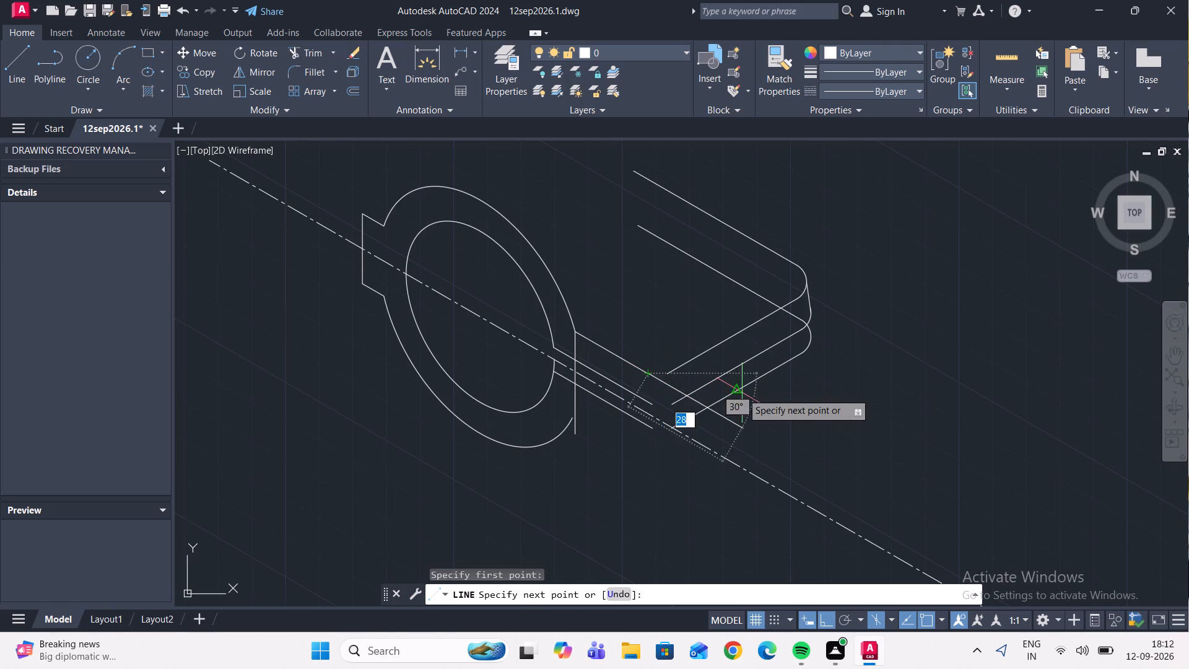
{"action": "scroll", "coordinate": [762, 427], "scroll_direction": "up", "scroll_amount": 2}
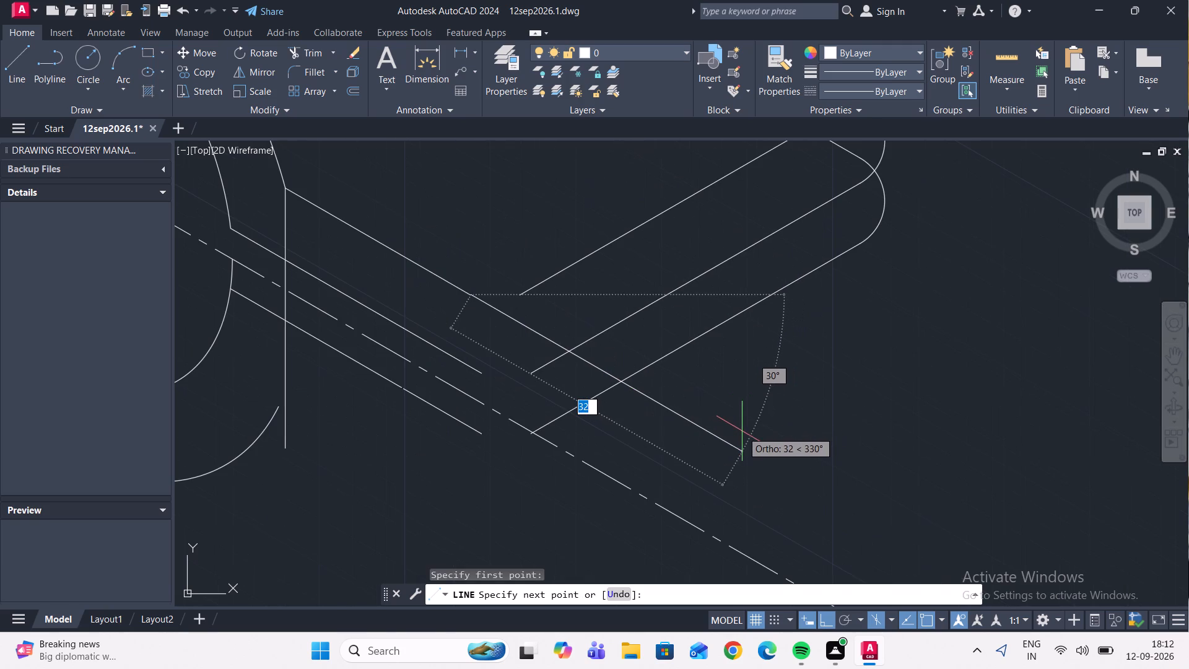
{"action": "left_click", "coordinate": [743, 431]}
{"action": "key", "text": "Escape"}
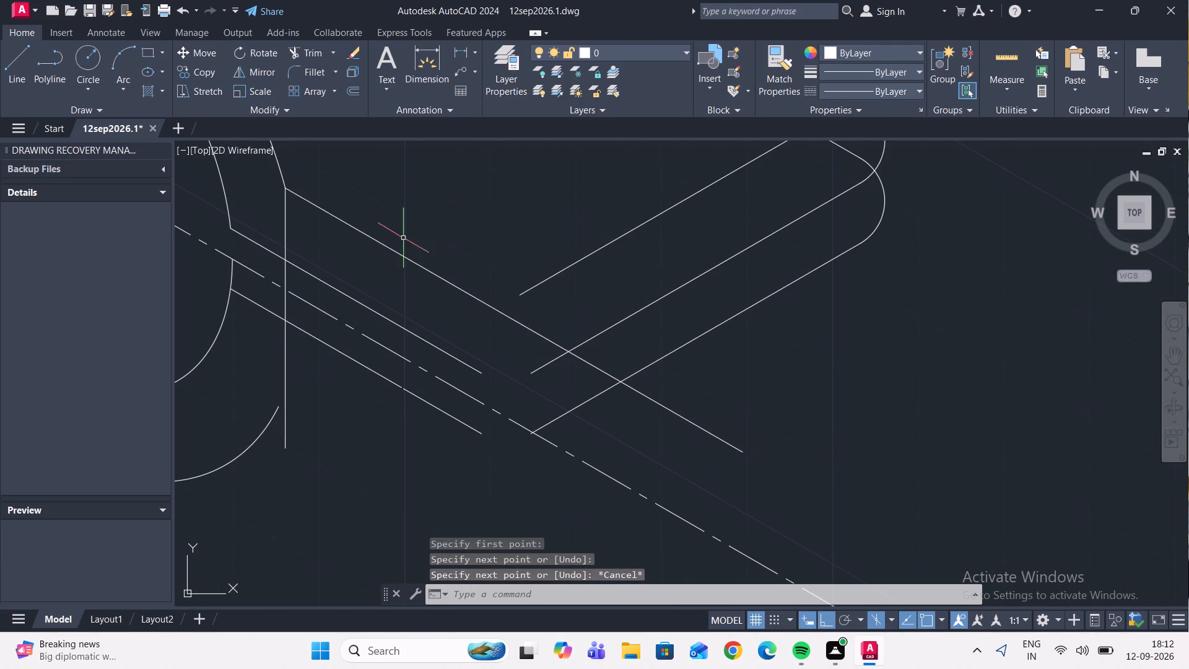
{"action": "left_click", "coordinate": [21, 61]}
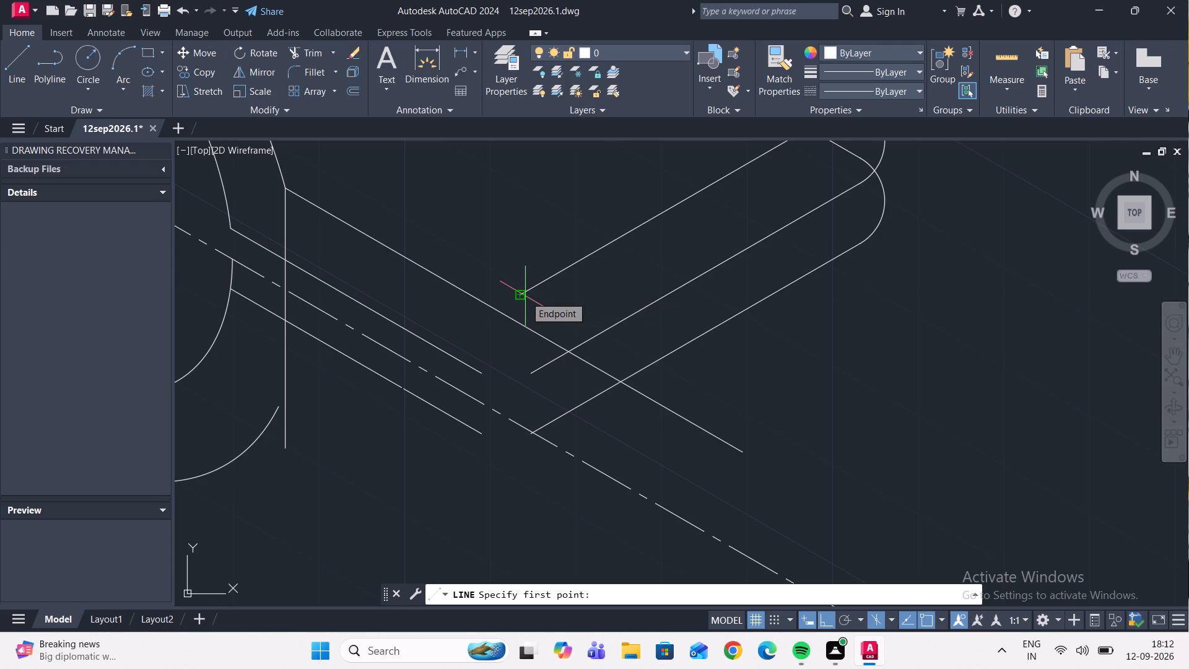
{"action": "scroll", "coordinate": [525, 307], "scroll_direction": "up", "scroll_amount": 2}
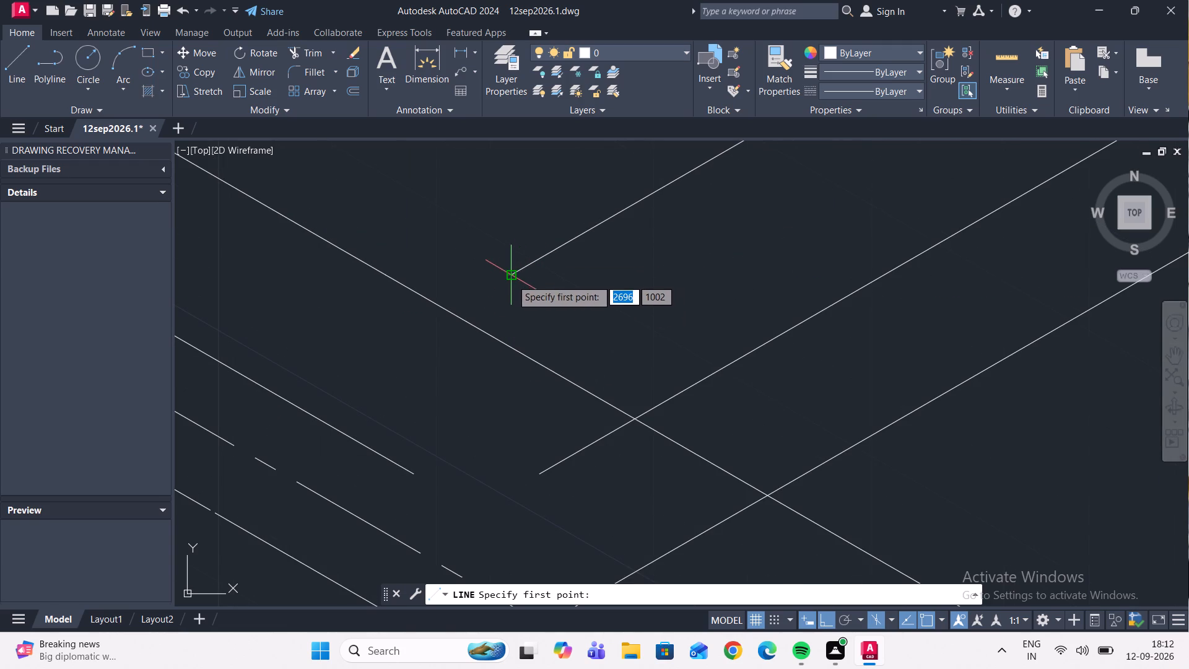
{"action": "left_click", "coordinate": [512, 279]}
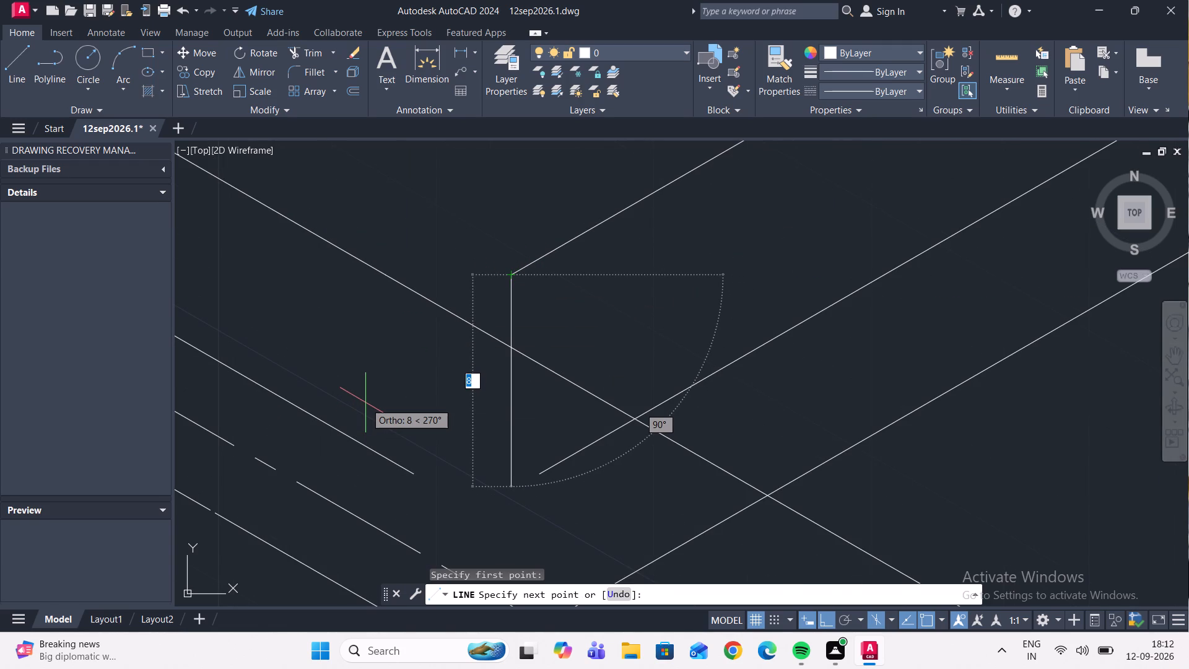
{"action": "key", "text": "F5"}
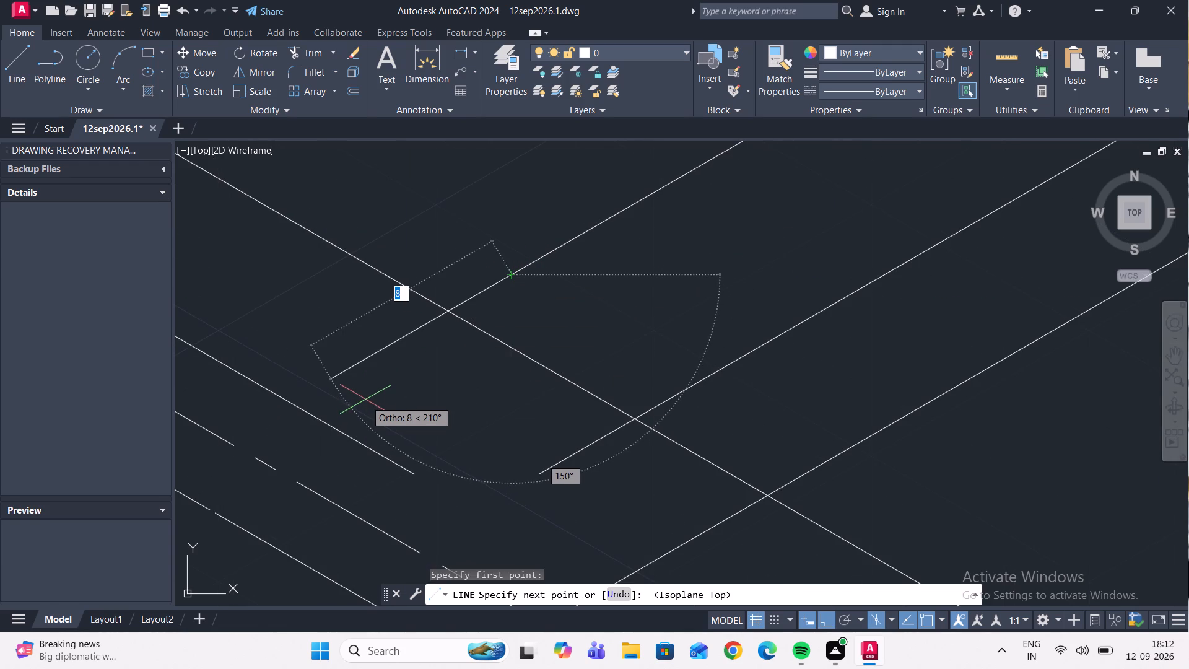
{"action": "left_click", "coordinate": [385, 372]}
{"action": "key", "text": "Escape"}
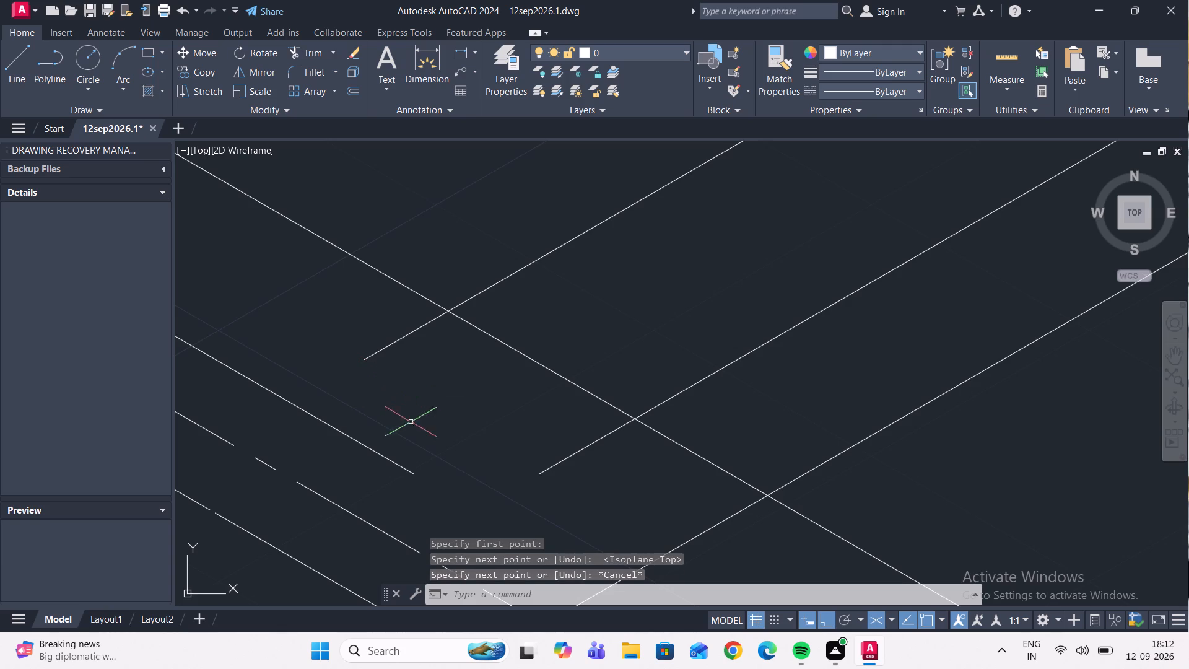
Trim the overhanging pieces of the two crossing lines to leave a sharp corner at the arm's bend.
{"action": "left_click", "coordinate": [306, 50]}
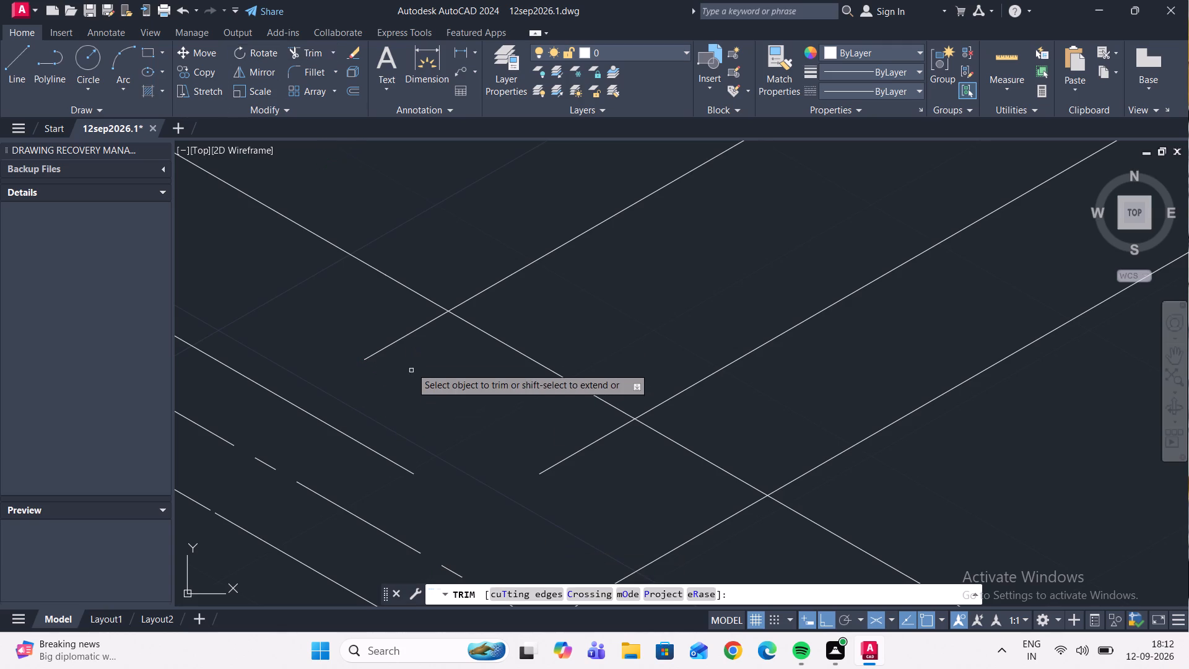
{"action": "left_click", "coordinate": [408, 333]}
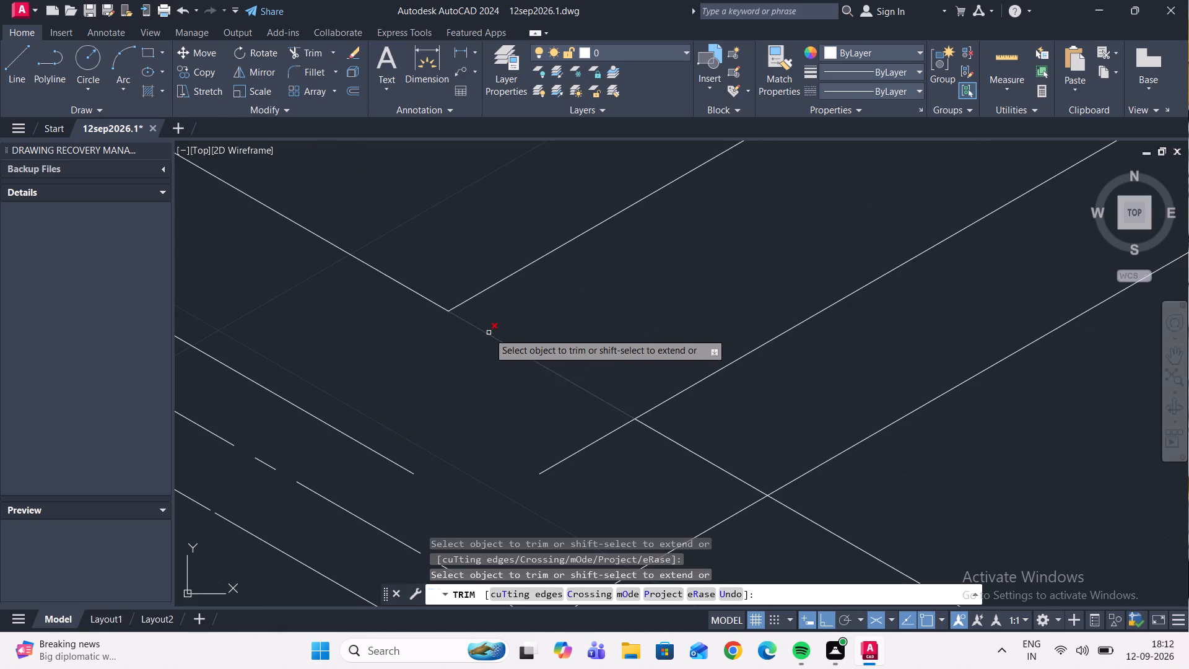
{"action": "left_click", "coordinate": [489, 334]}
{"action": "left_click", "coordinate": [672, 437]}
{"action": "scroll", "coordinate": [679, 420], "scroll_direction": "down", "scroll_amount": 3}
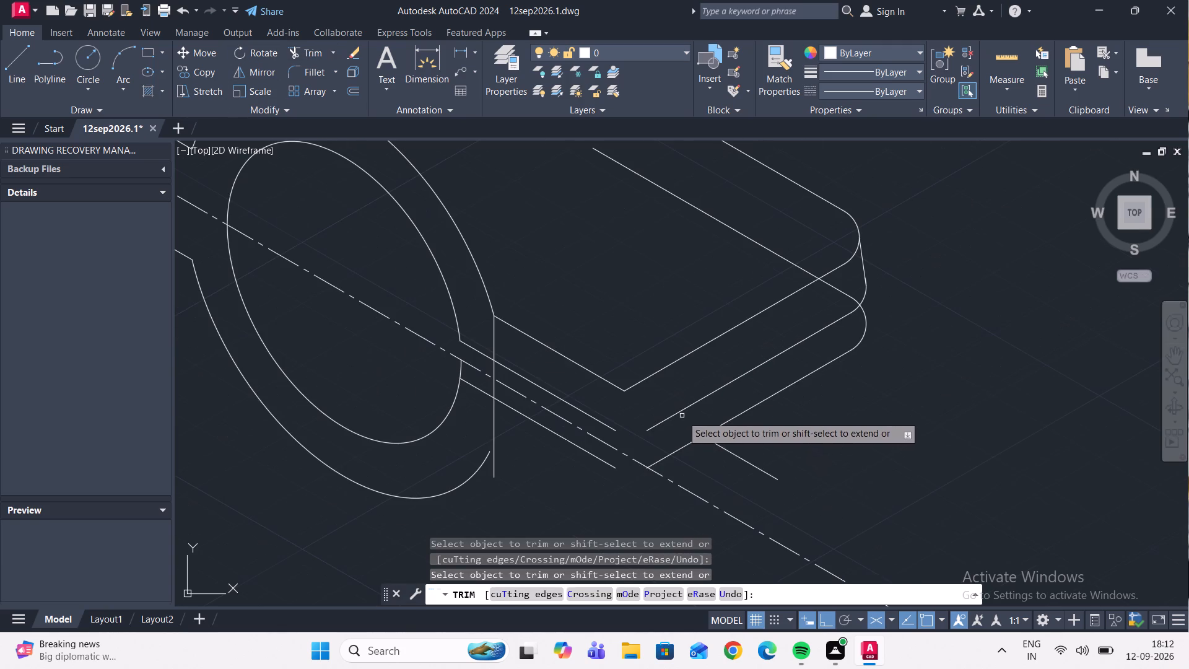
{"action": "left_click", "coordinate": [729, 454]}
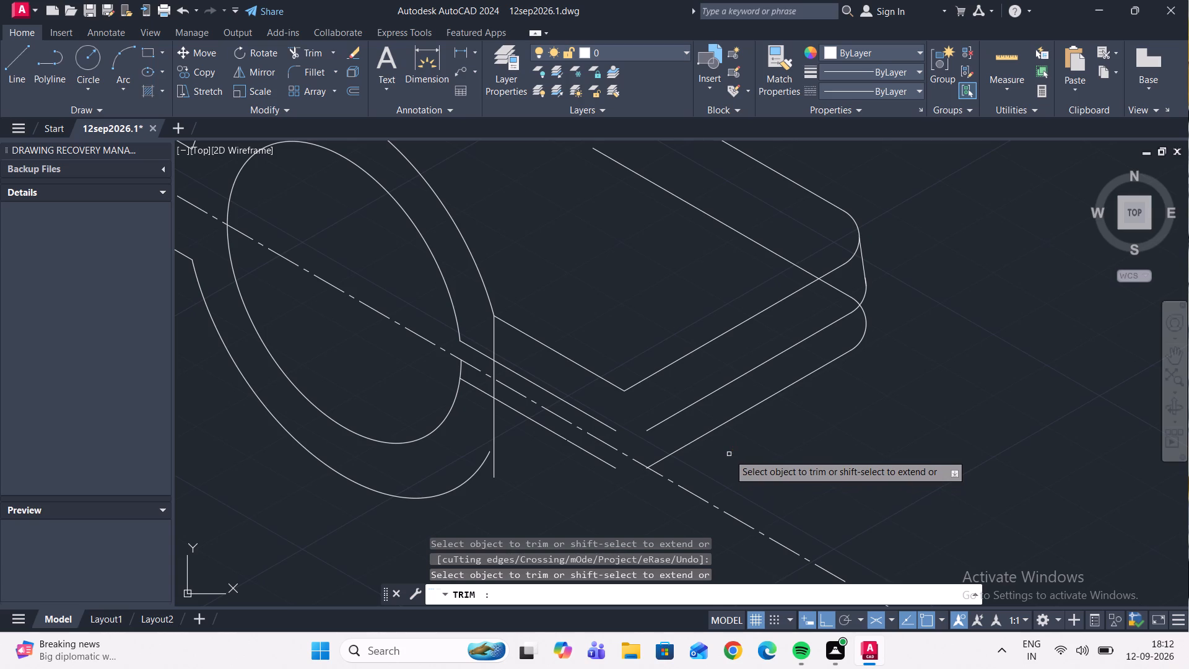
{"action": "key", "text": "Escape"}
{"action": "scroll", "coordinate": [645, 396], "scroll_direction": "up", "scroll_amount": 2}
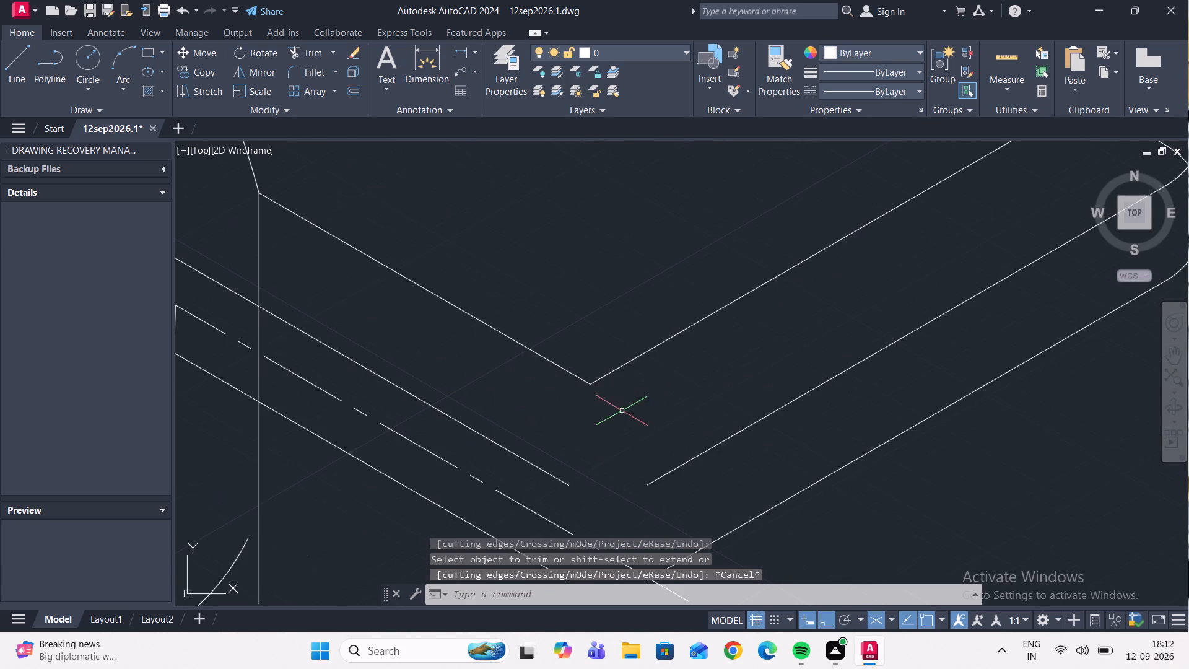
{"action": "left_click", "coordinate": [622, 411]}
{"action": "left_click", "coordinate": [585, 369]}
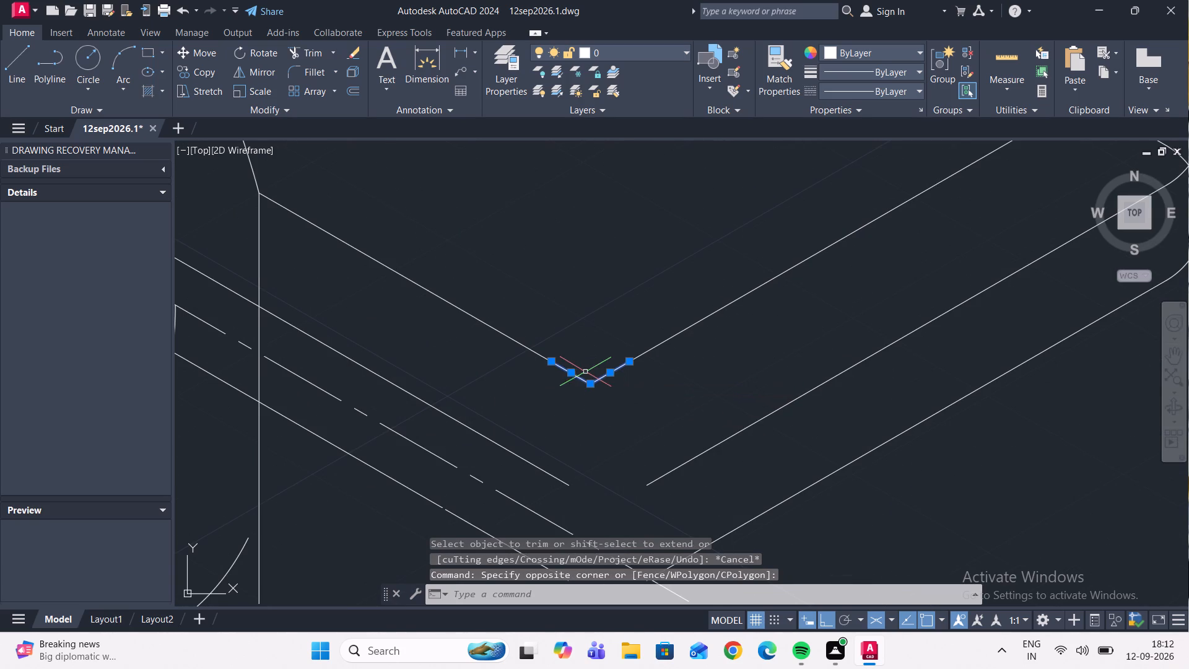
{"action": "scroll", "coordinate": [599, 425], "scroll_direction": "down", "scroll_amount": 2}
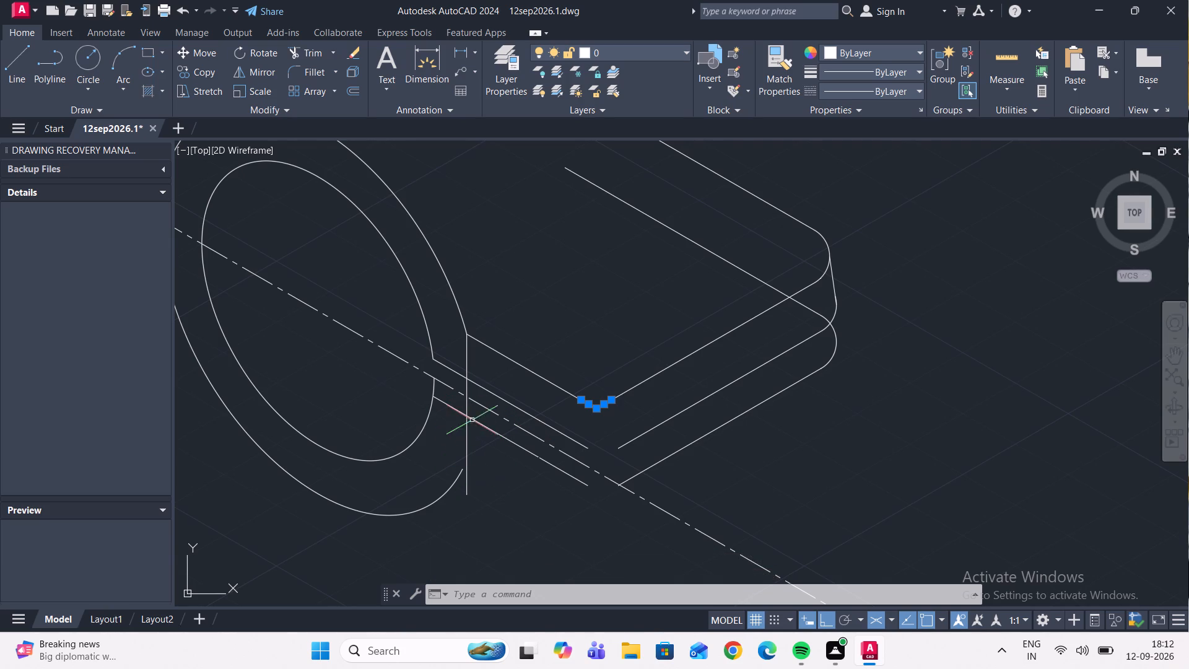
Check the vertical distance from the arm's top corner at the ring to the centre line with a trial aligned dimension.
{"action": "scroll", "coordinate": [484, 381], "scroll_direction": "up", "scroll_amount": 1}
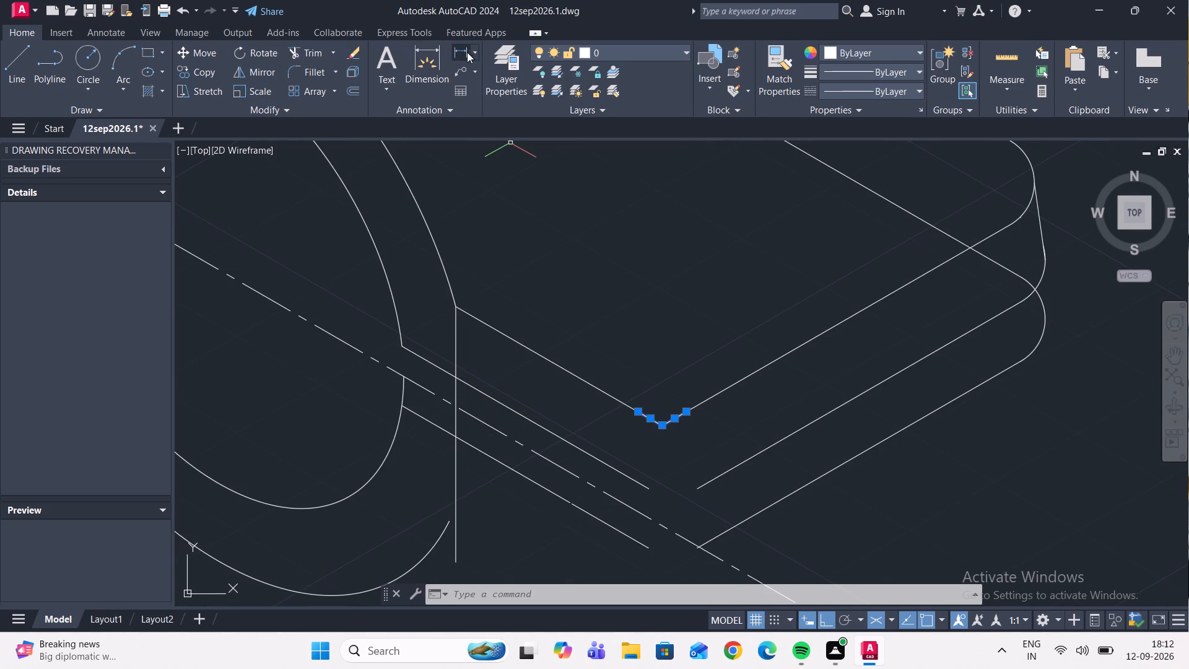
{"action": "left_click", "coordinate": [476, 56]}
{"action": "left_click", "coordinate": [499, 105]}
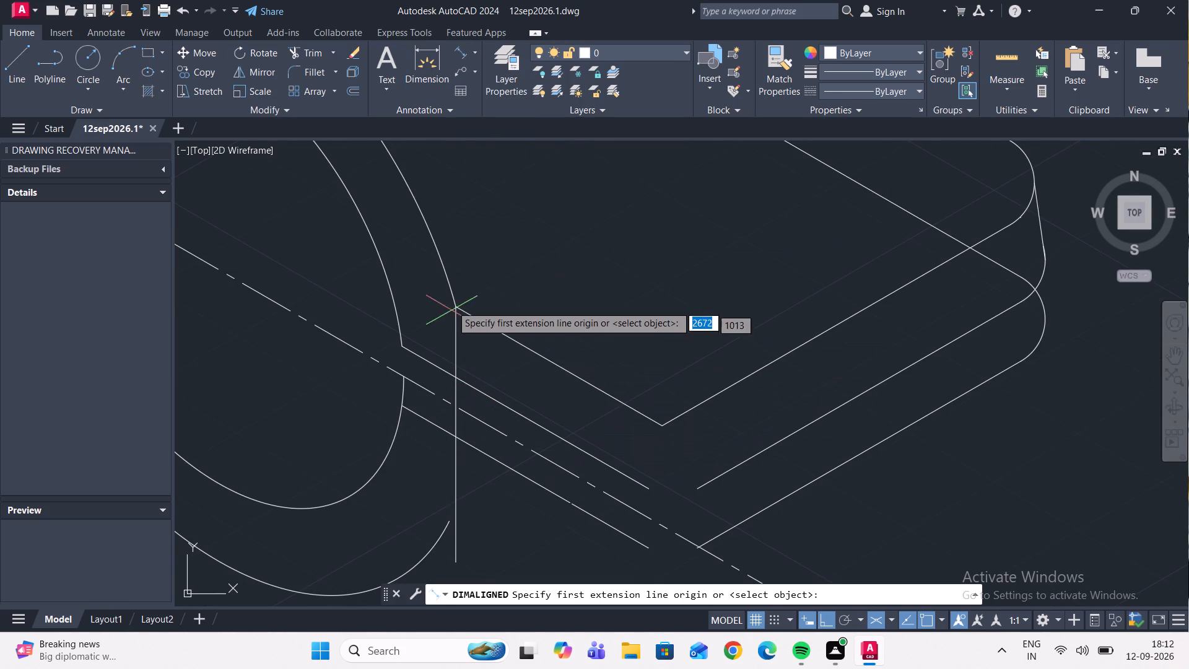
{"action": "left_click", "coordinate": [455, 311]}
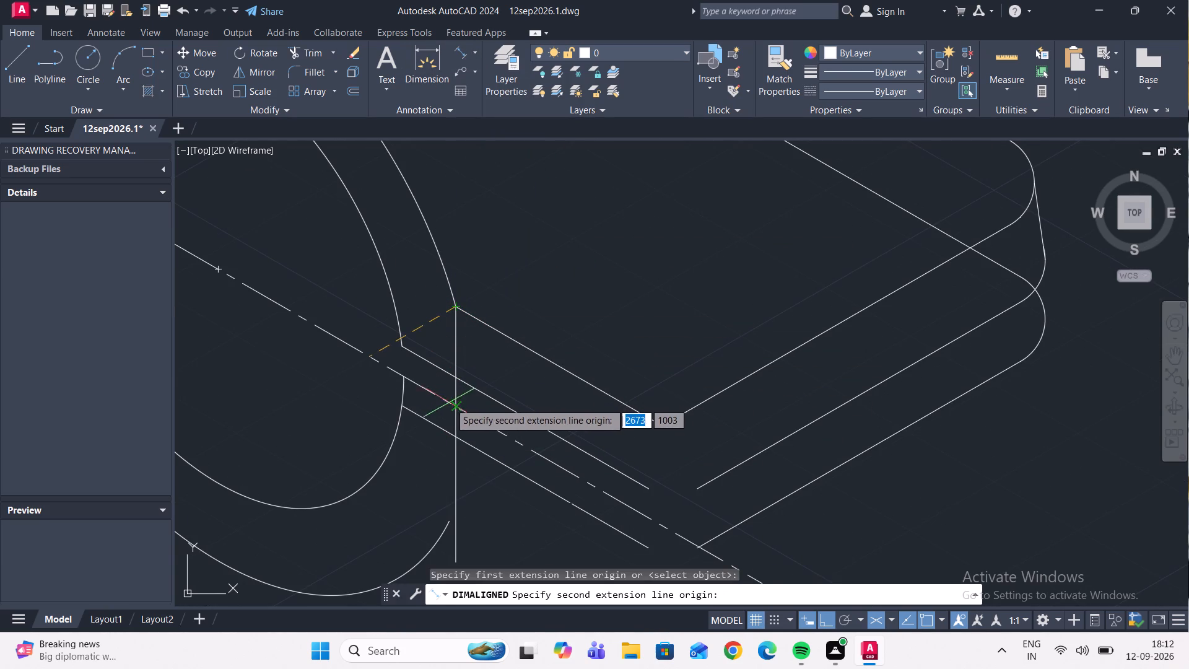
{"action": "left_click", "coordinate": [455, 404]}
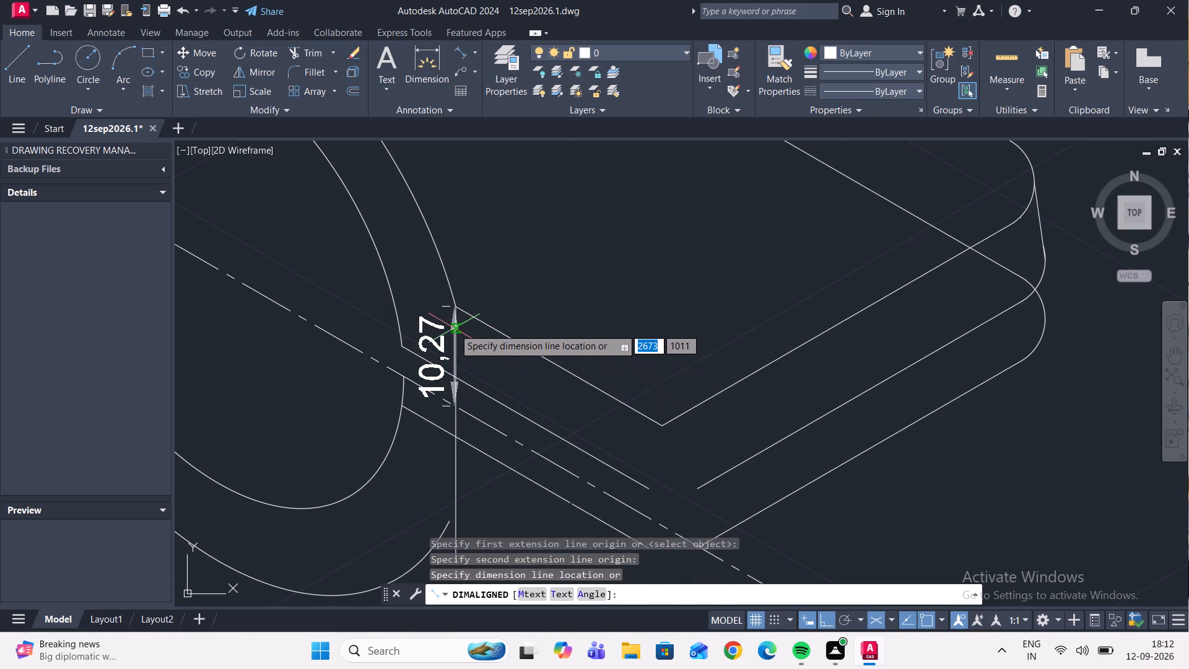
{"action": "scroll", "coordinate": [454, 328], "scroll_direction": "up", "scroll_amount": 3}
{"action": "scroll", "coordinate": [561, 339], "scroll_direction": "down", "scroll_amount": 4}
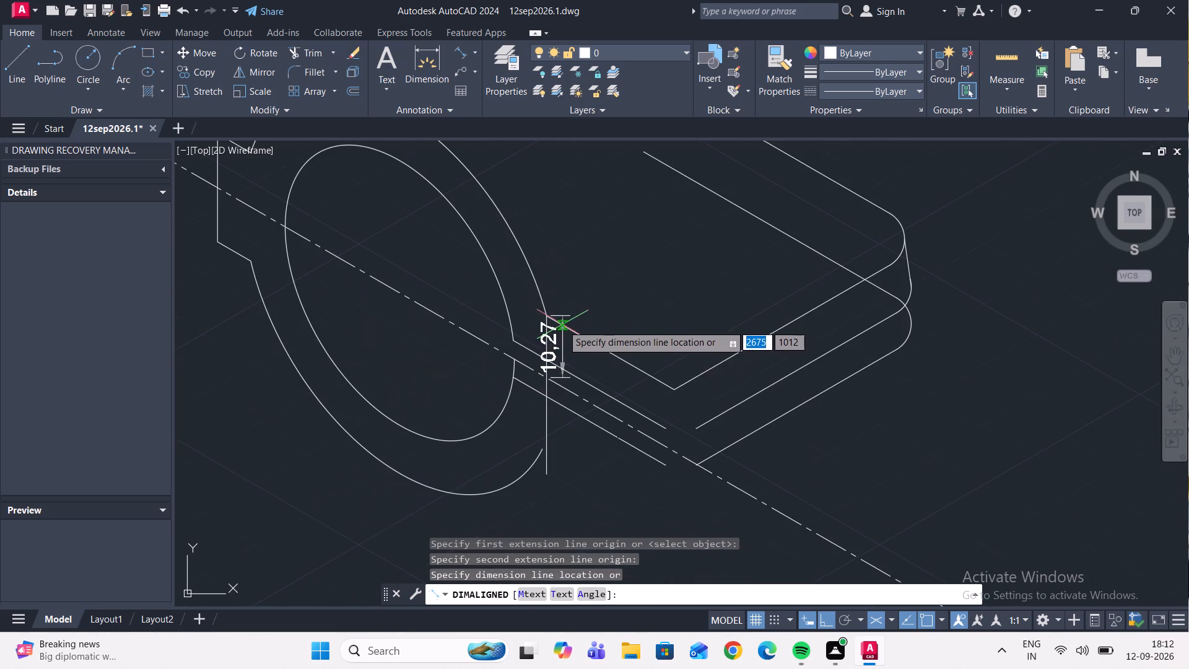
{"action": "scroll", "coordinate": [565, 368], "scroll_direction": "up", "scroll_amount": 2}
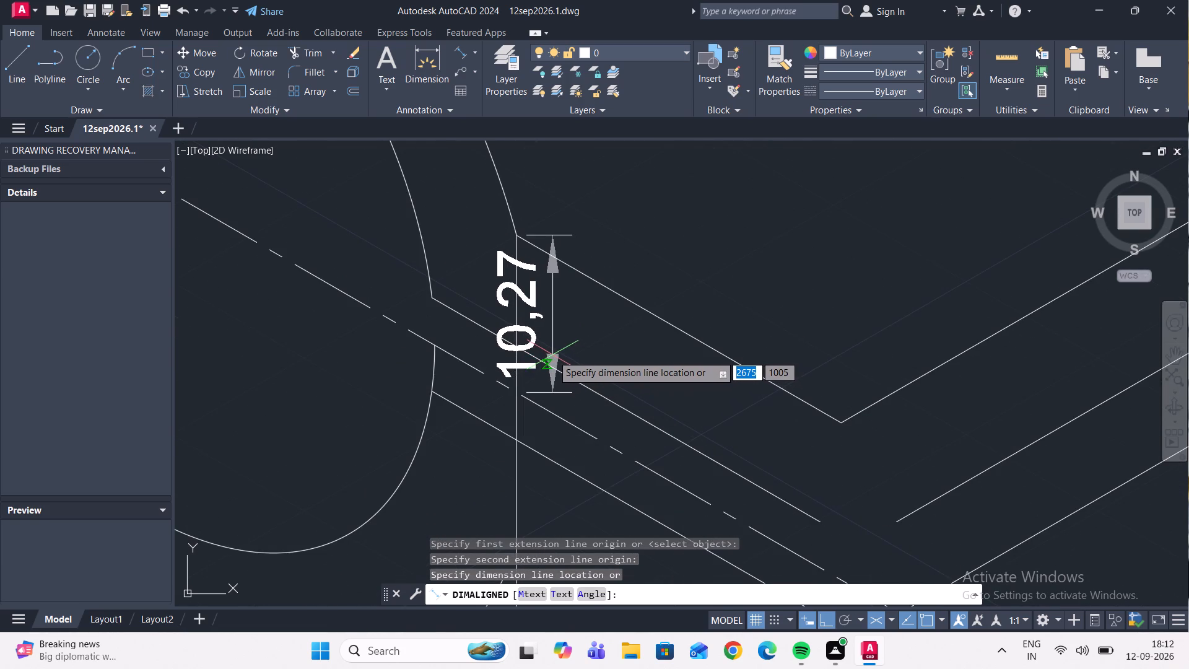
{"action": "key", "text": "Escape"}
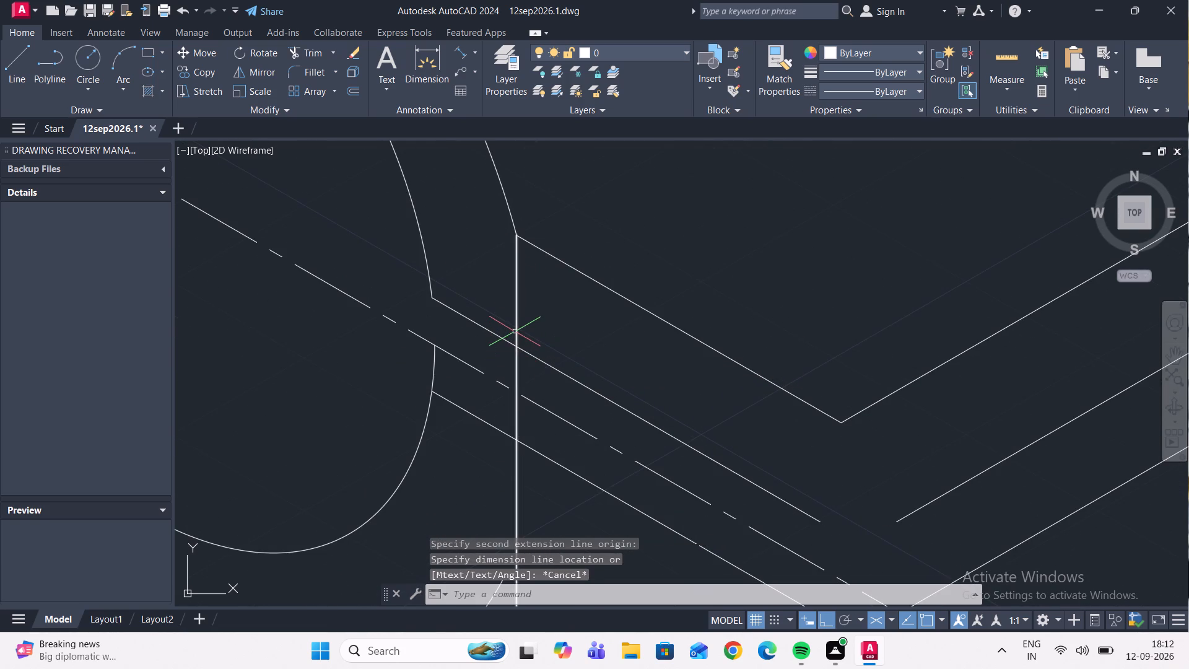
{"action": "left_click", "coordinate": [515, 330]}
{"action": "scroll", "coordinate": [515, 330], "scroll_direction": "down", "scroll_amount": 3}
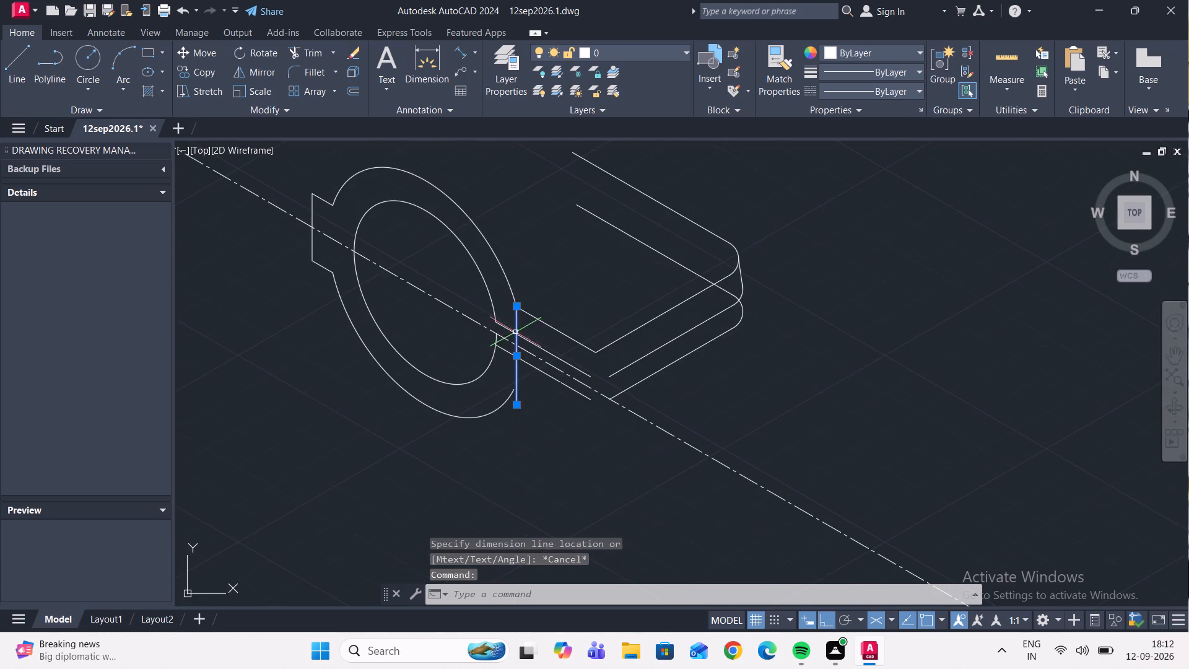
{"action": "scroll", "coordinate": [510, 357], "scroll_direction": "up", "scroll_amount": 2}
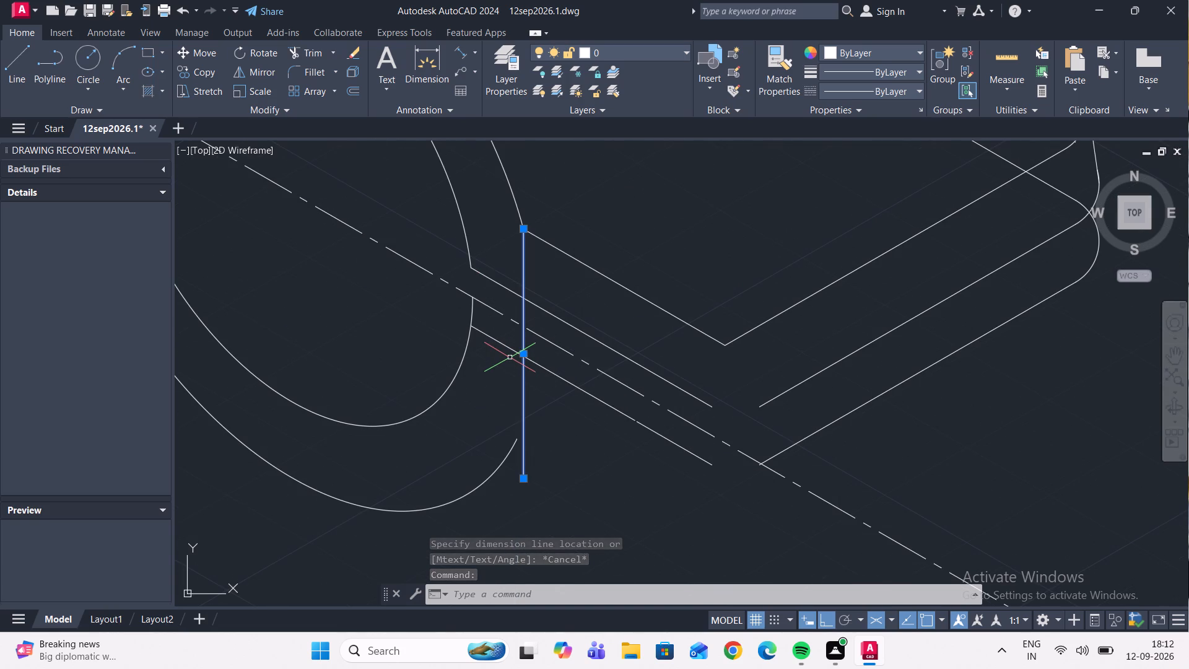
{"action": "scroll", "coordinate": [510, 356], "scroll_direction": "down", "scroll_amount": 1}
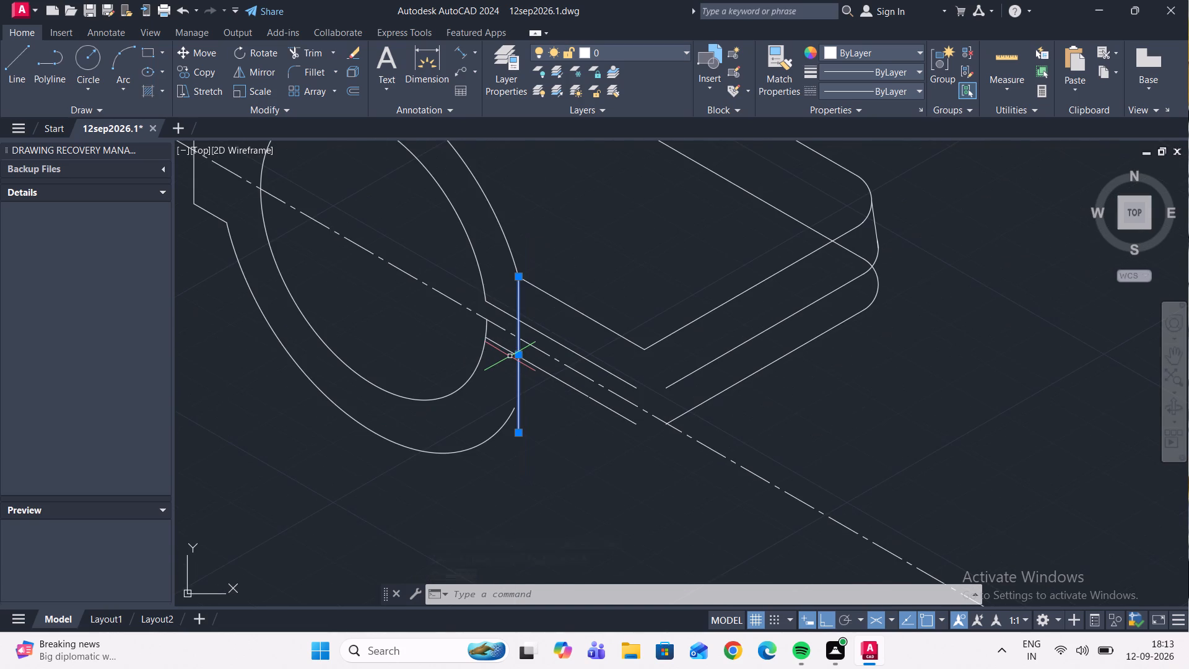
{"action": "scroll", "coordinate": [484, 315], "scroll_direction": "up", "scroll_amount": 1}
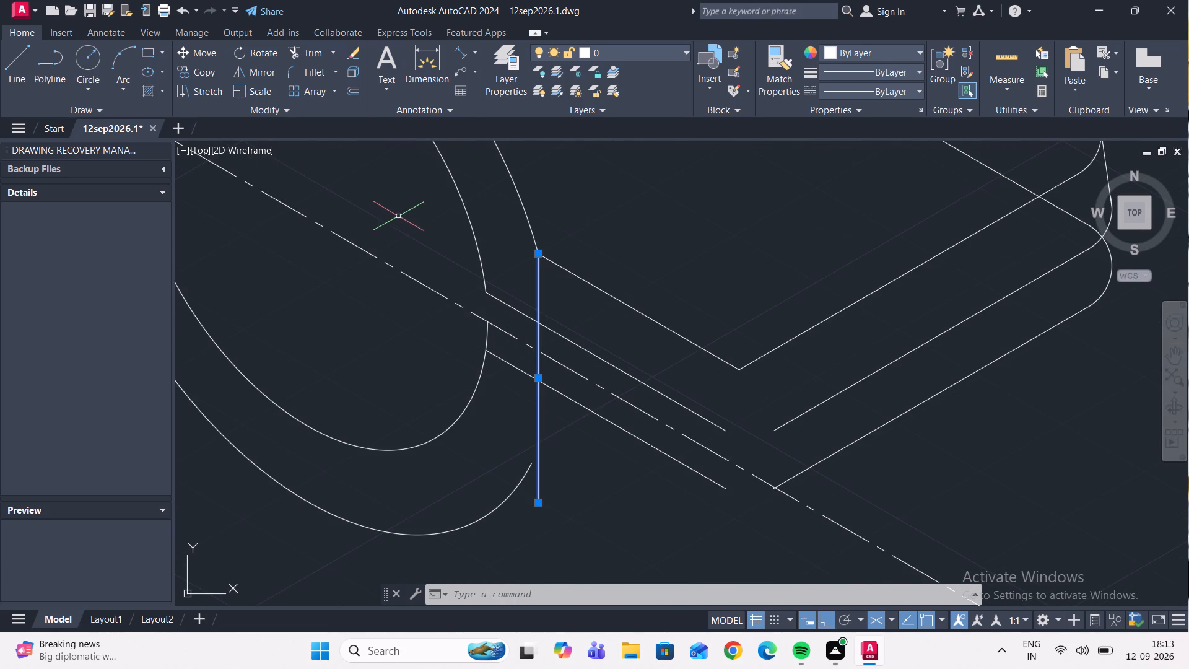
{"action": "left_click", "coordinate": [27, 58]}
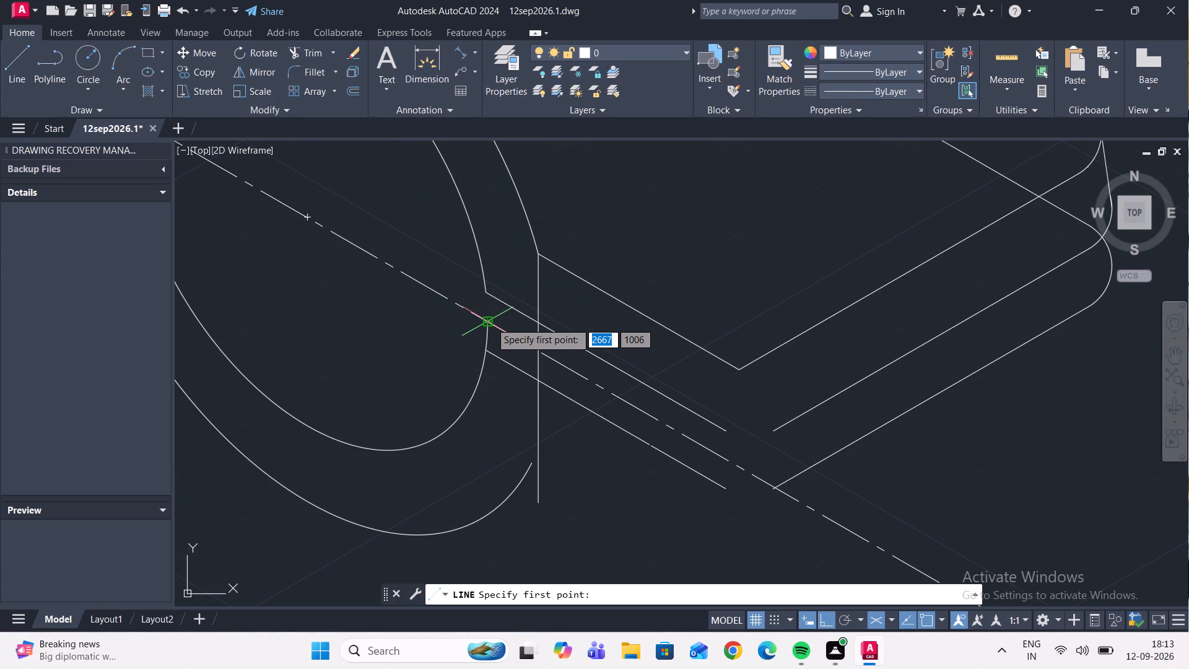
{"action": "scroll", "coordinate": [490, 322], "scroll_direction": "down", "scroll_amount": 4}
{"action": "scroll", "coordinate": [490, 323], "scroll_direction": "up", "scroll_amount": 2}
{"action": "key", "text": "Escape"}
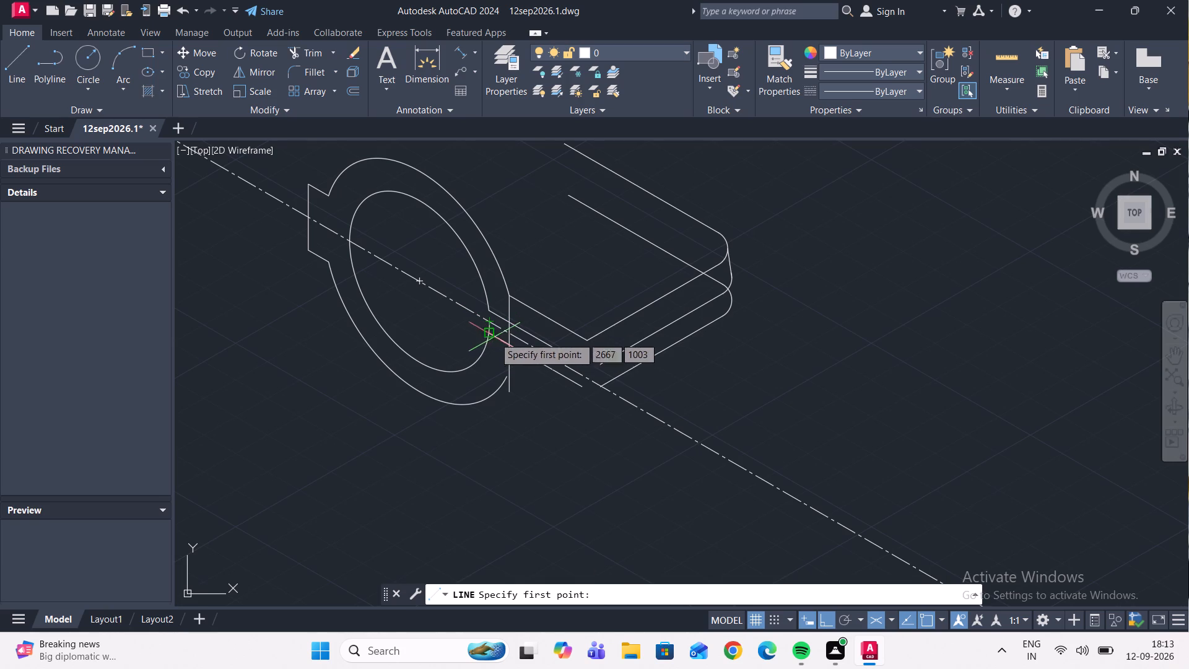
Delete the ring's open inner ellipse arc.
{"action": "left_click", "coordinate": [488, 364]}
{"action": "left_click", "coordinate": [470, 345]}
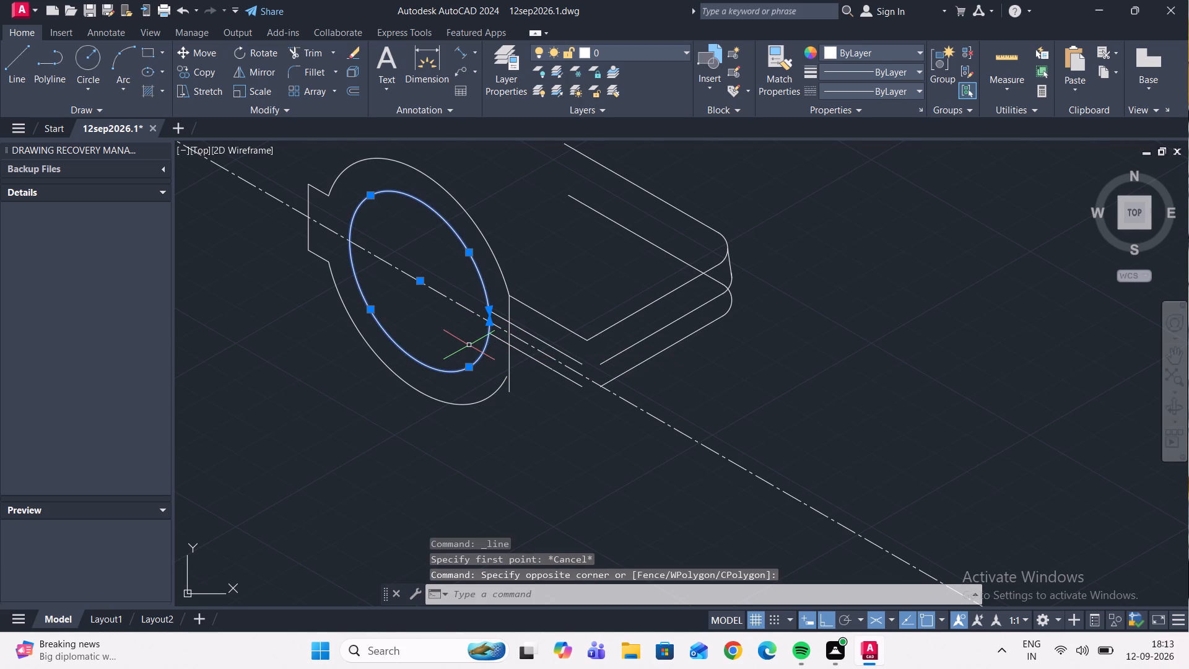
{"action": "key", "text": "Delete"}
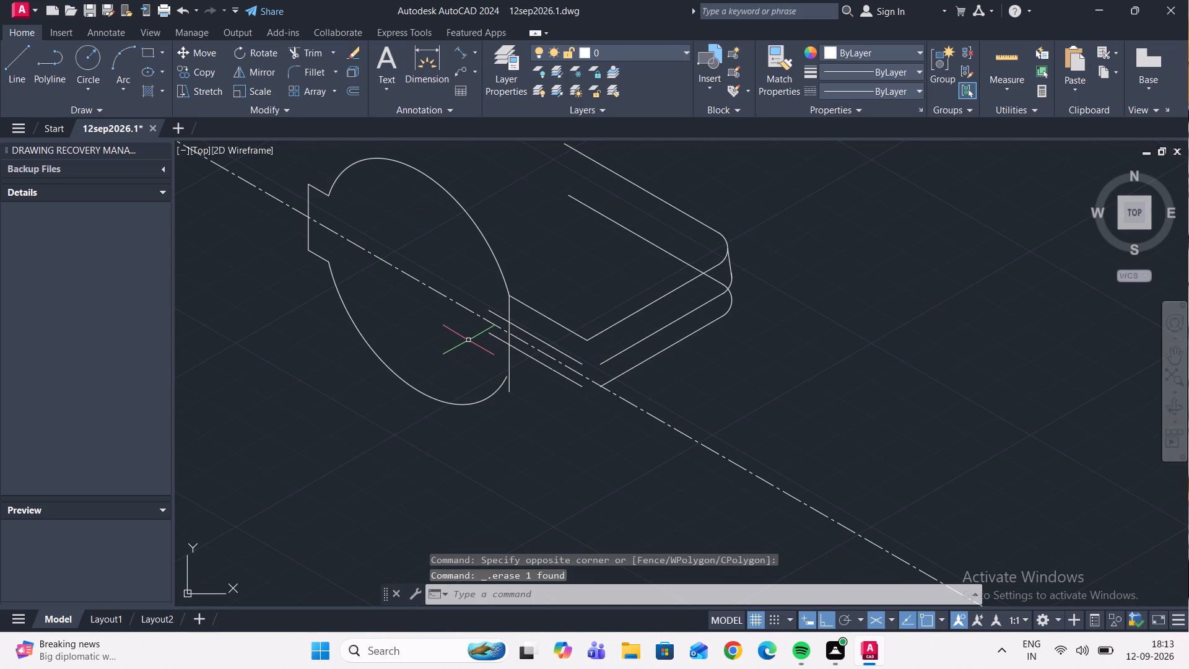
Draw an isocircle of radius 22 on the left isoplane, centred on the ring's centre point.
{"action": "left_click", "coordinate": [158, 77]}
{"action": "left_click", "coordinate": [172, 129]}
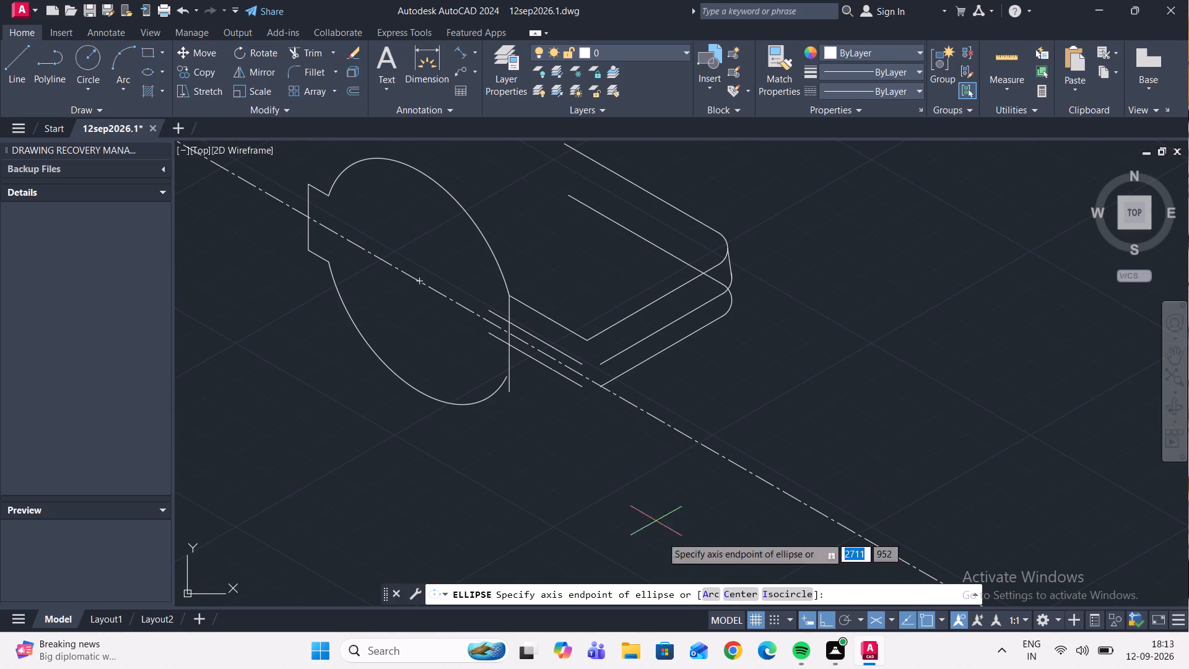
{"action": "left_click", "coordinate": [773, 598]}
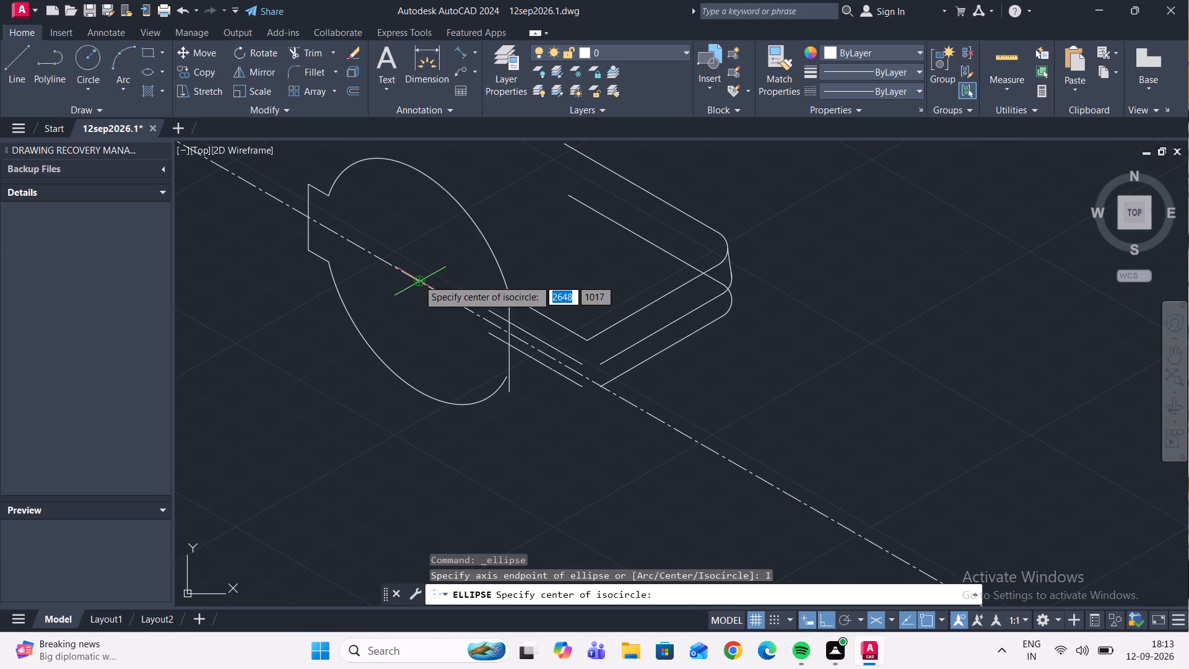
{"action": "left_click", "coordinate": [418, 279]}
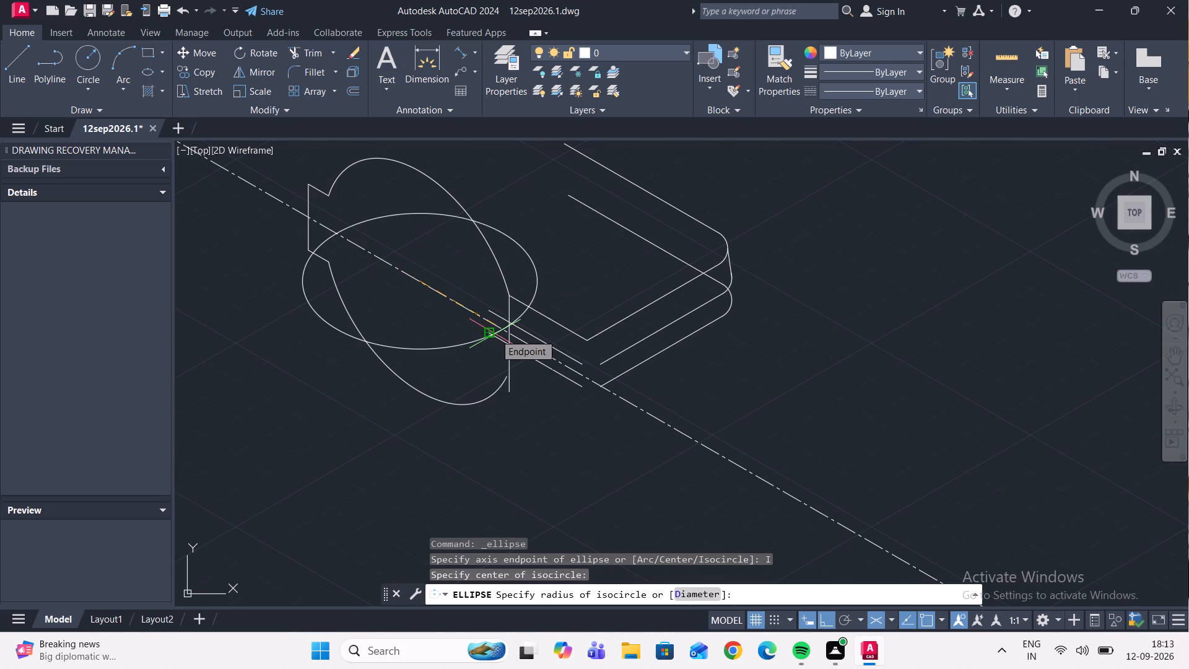
{"action": "key", "text": "F5"}
{"action": "key", "text": "F5"}
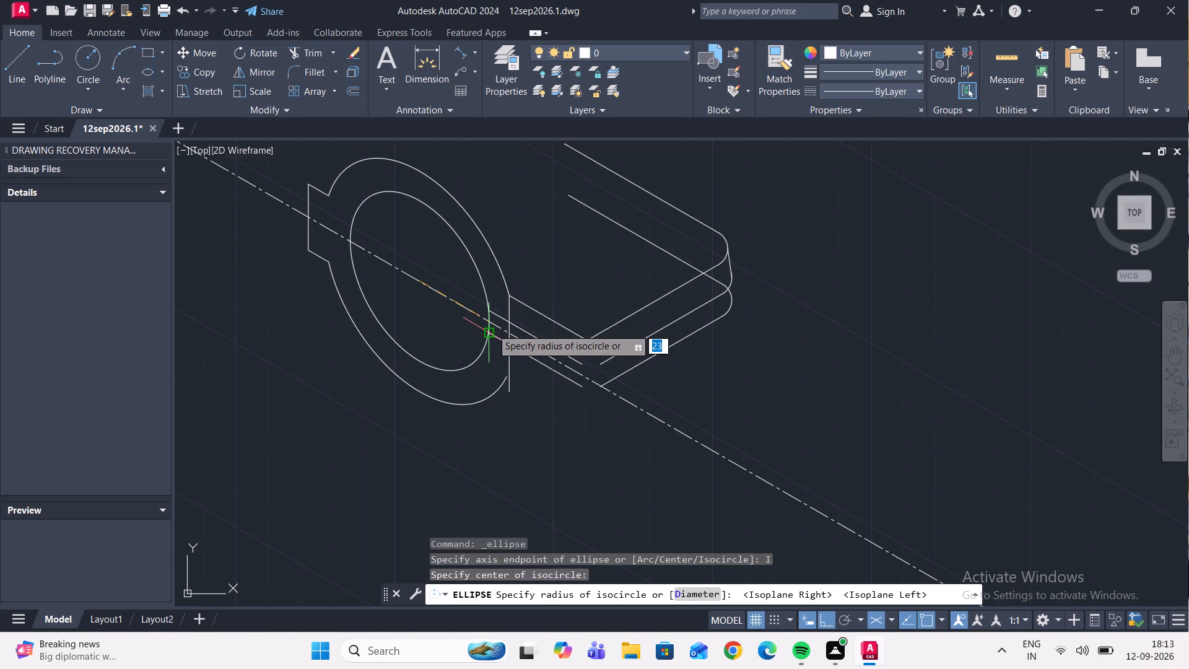
{"action": "type", "text": "22"}
{"action": "key", "text": "Return"}
Draw consecutive lines of 42 and 12 from the ring's centre along the centre line at 330°, ending with a short vertical line upward.
{"action": "scroll", "coordinate": [491, 328], "scroll_direction": "up", "scroll_amount": 3}
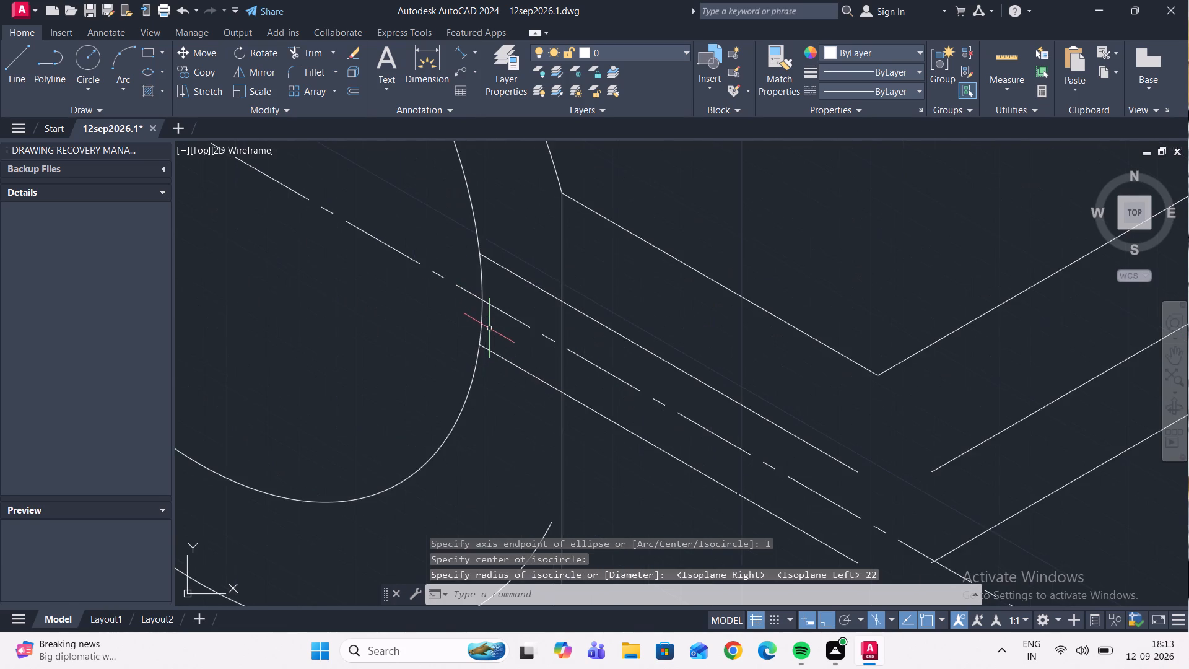
{"action": "scroll", "coordinate": [477, 324], "scroll_direction": "up", "scroll_amount": 2}
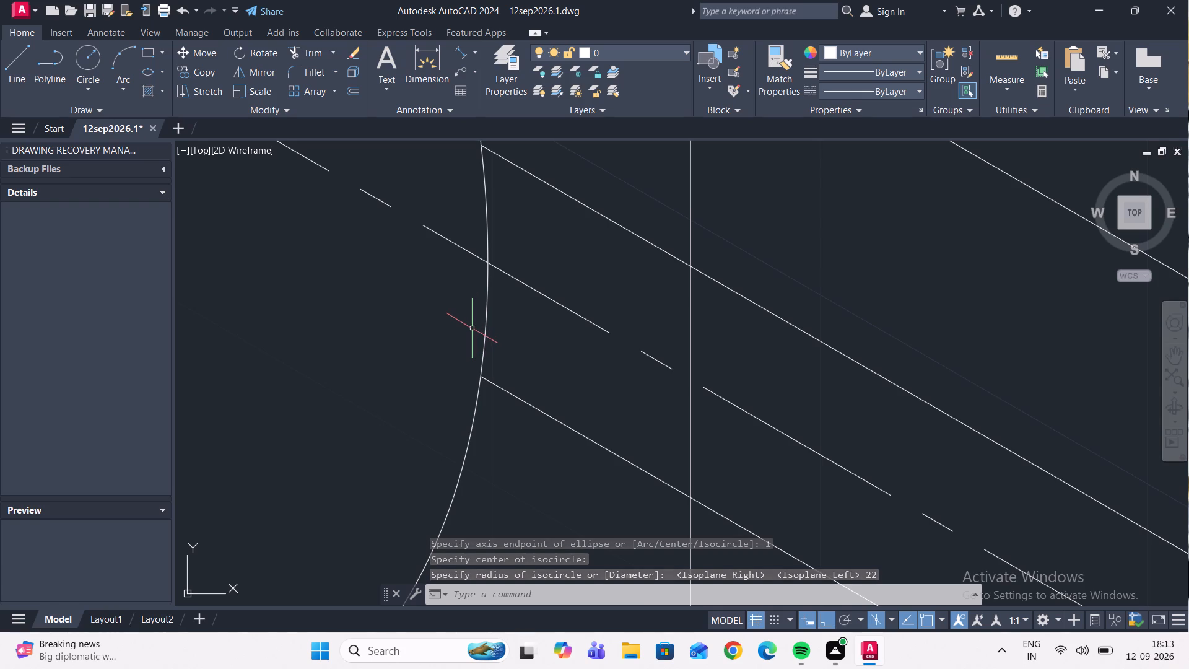
{"action": "scroll", "coordinate": [472, 328], "scroll_direction": "down", "scroll_amount": 4}
{"action": "scroll", "coordinate": [475, 330], "scroll_direction": "up", "scroll_amount": 1}
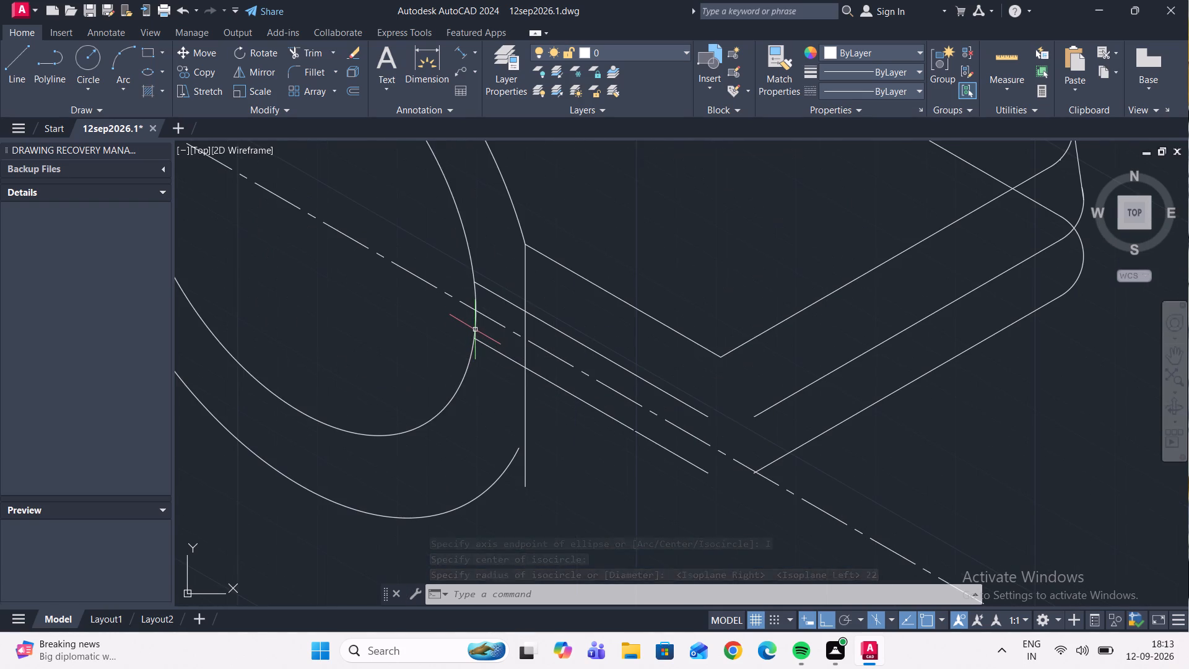
{"action": "left_click", "coordinate": [11, 67]}
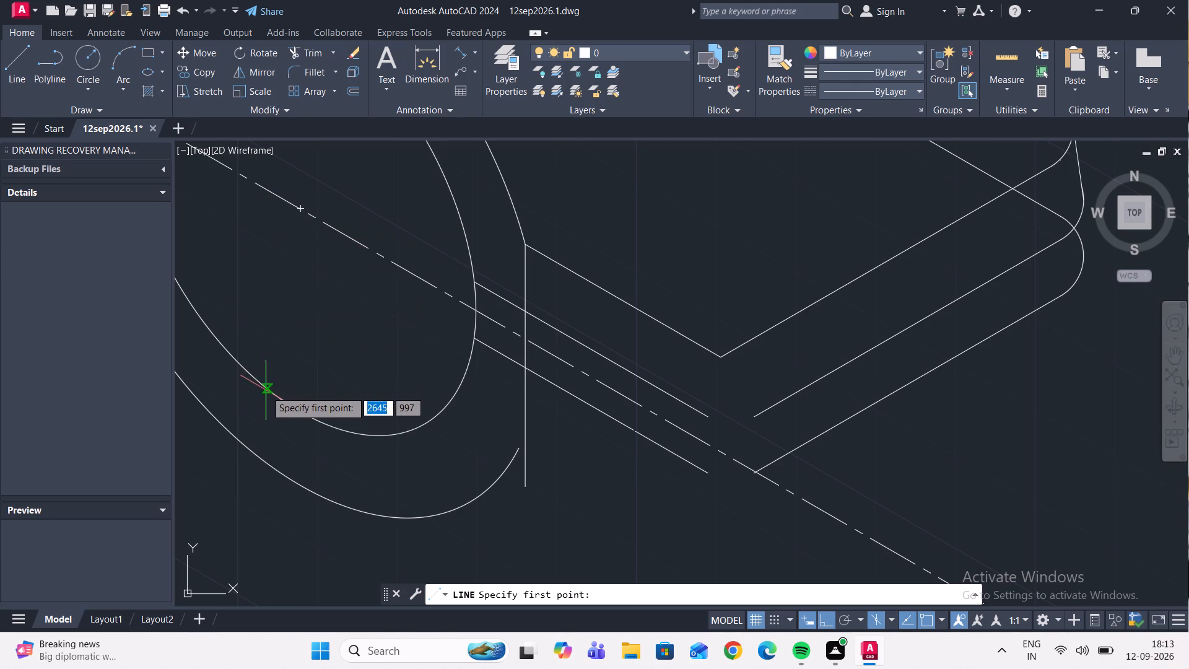
{"action": "left_click", "coordinate": [298, 210]}
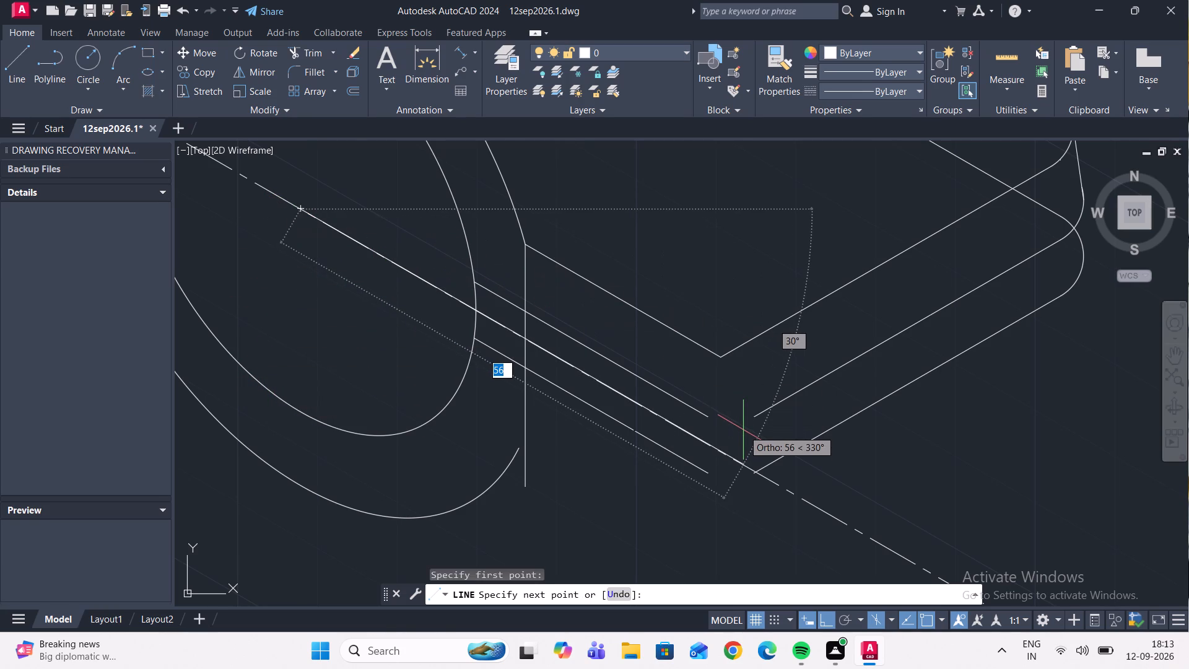
{"action": "scroll", "coordinate": [743, 430], "scroll_direction": "down", "scroll_amount": 2}
{"action": "scroll", "coordinate": [625, 382], "scroll_direction": "up", "scroll_amount": 3}
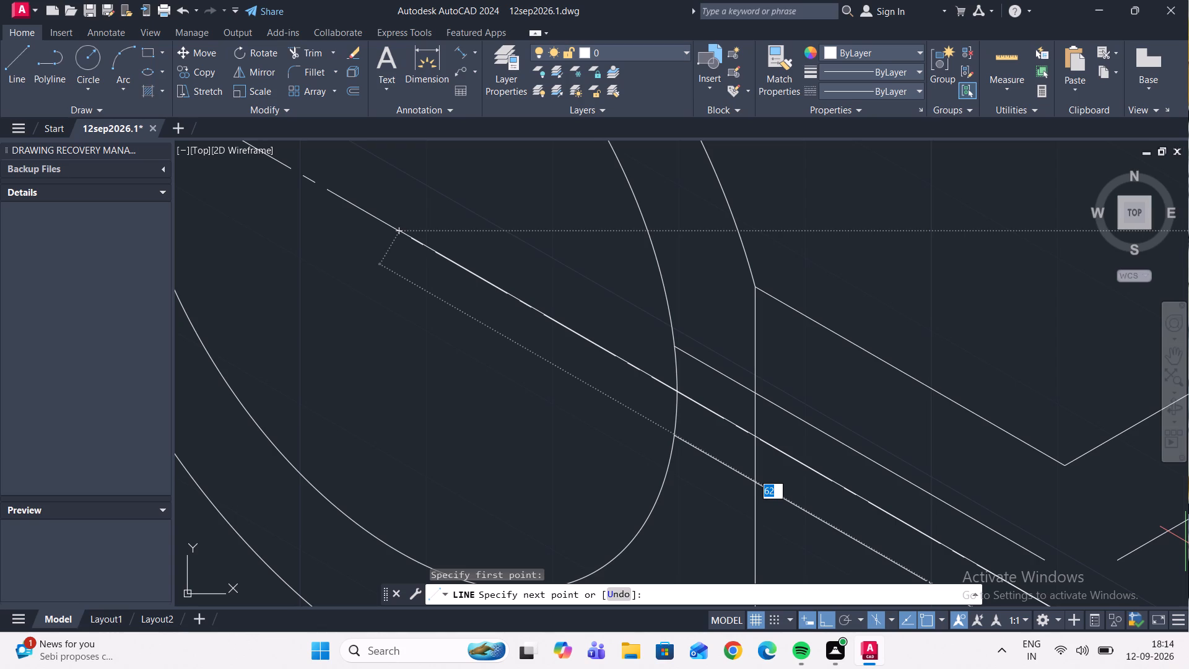
{"action": "type", "text": "42"}
{"action": "key", "text": "Return"}
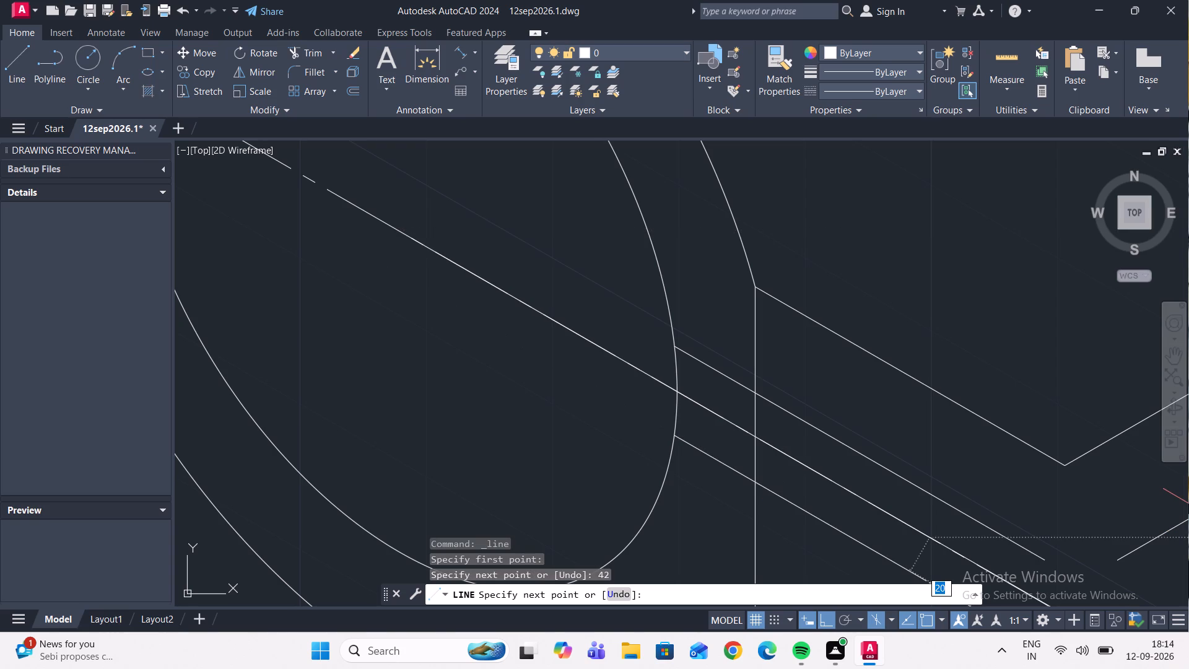
{"action": "type", "text": "12"}
{"action": "key", "text": "Return"}
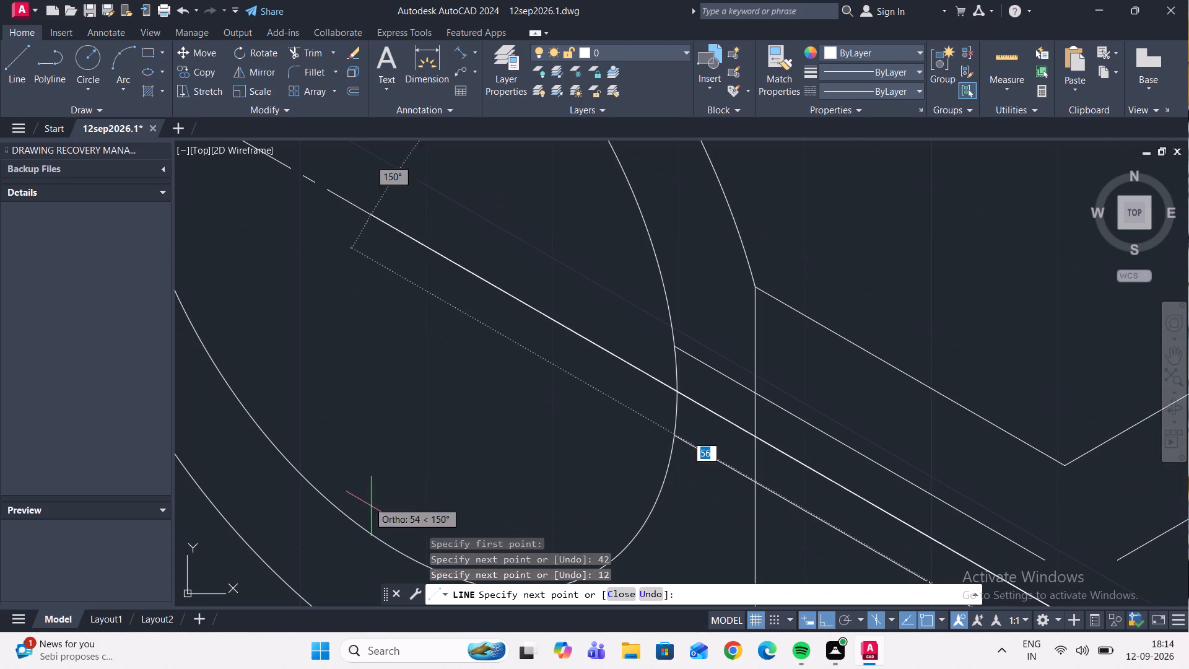
{"action": "scroll", "coordinate": [395, 495], "scroll_direction": "down", "scroll_amount": 1}
{"action": "middle_click_drag", "start_coordinate": [399, 499], "coordinate": [282, 452]}
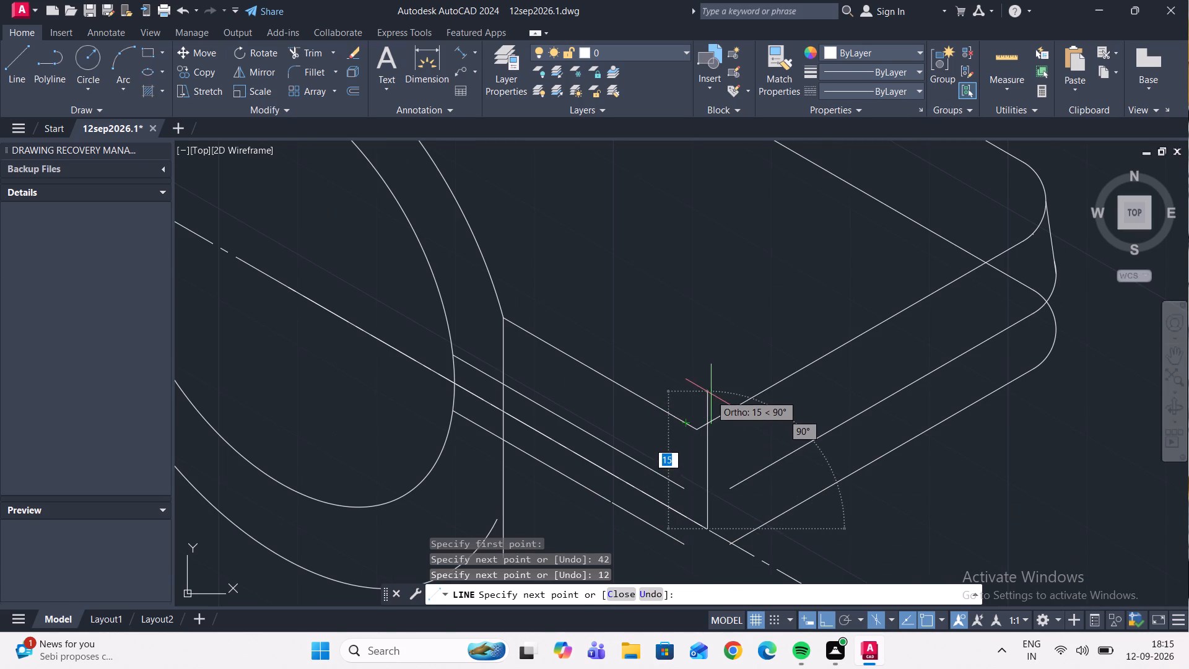
{"action": "left_click", "coordinate": [702, 466]}
{"action": "key", "text": "Escape"}
Delete the arm's old parallel edge segments on both sides of the centre line, between the ring and the bend.
{"action": "left_click", "coordinate": [683, 488]}
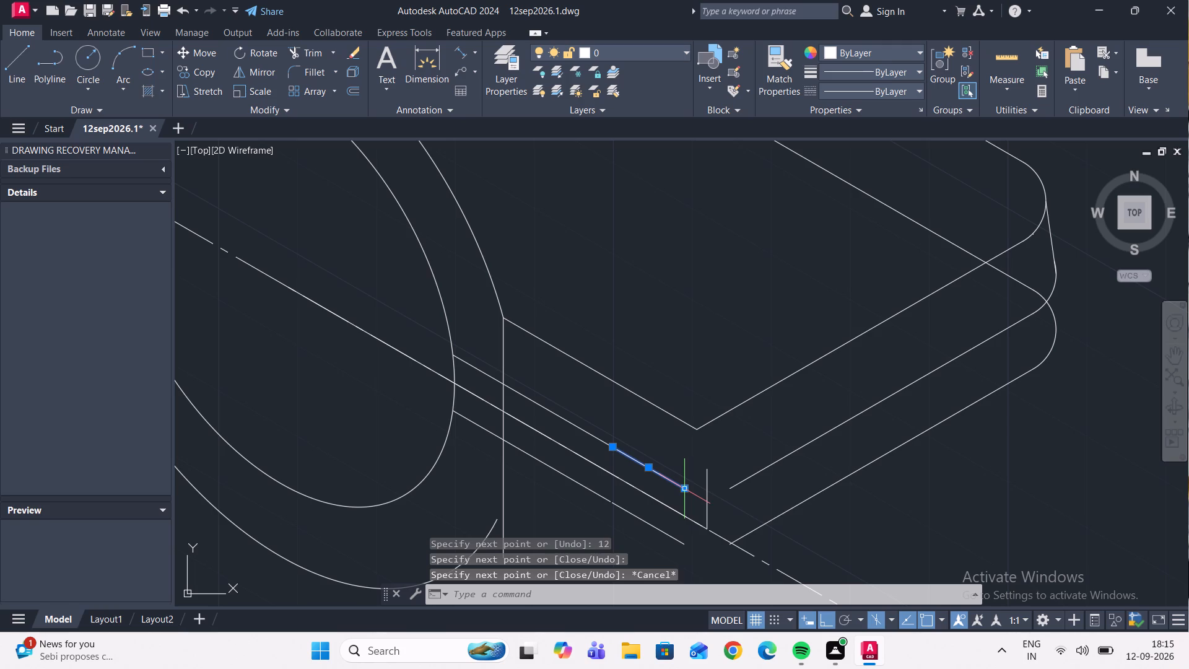
{"action": "key", "text": "BackSpace"}
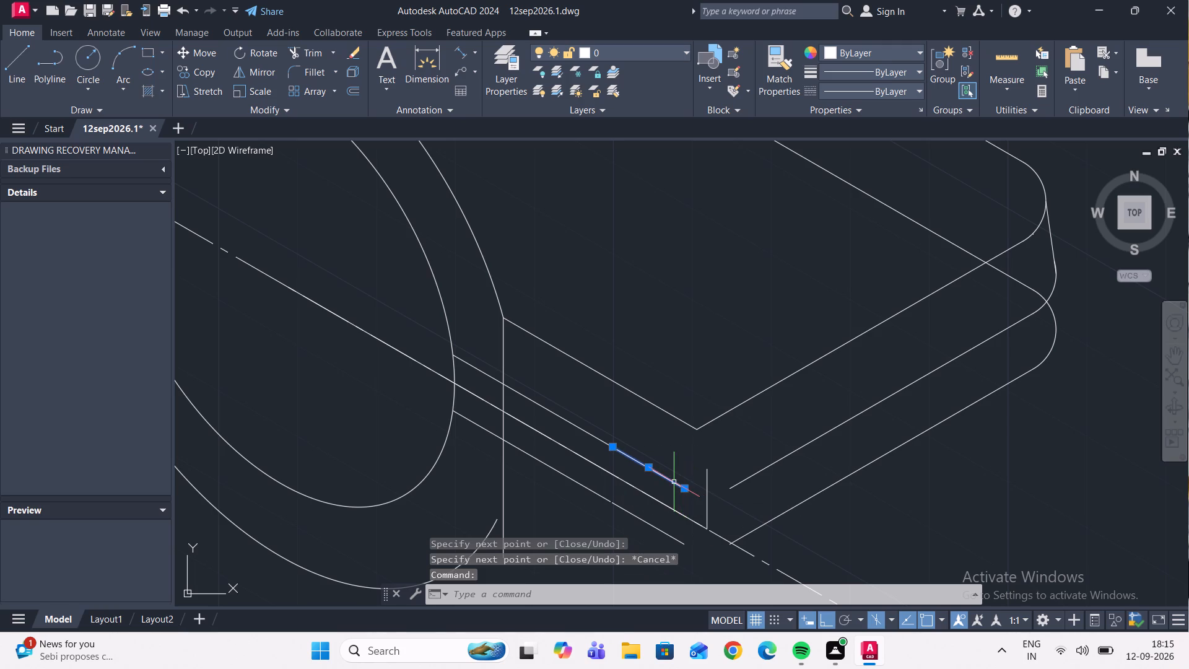
{"action": "key", "text": "Delete"}
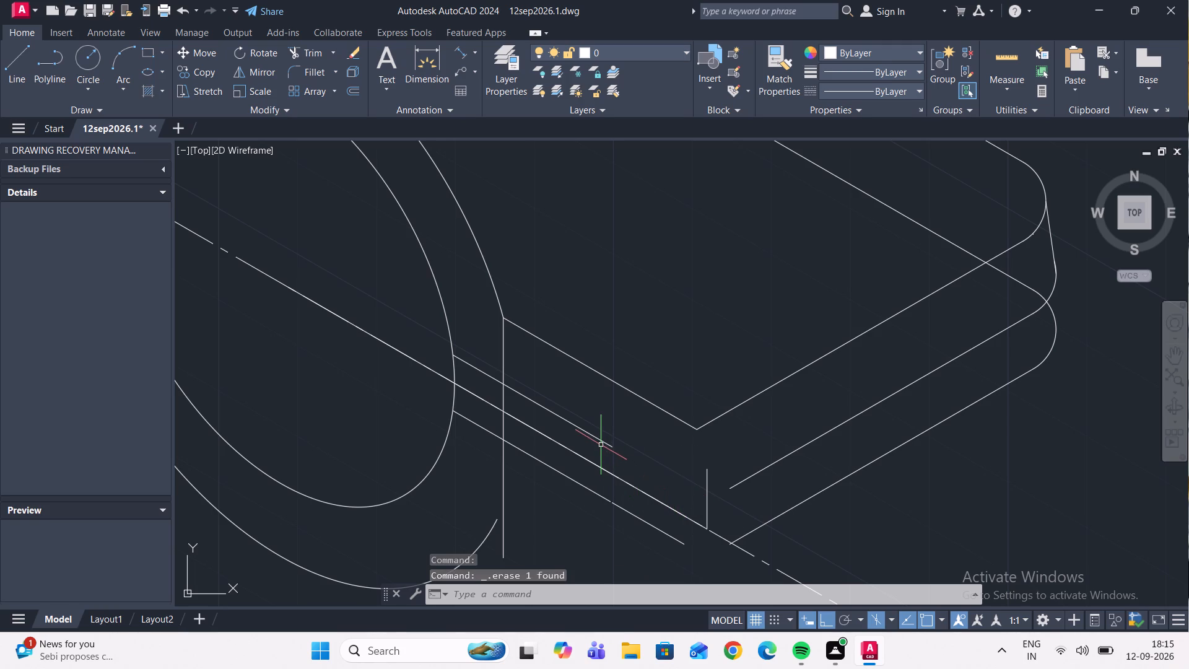
{"action": "left_click", "coordinate": [599, 440]}
{"action": "key", "text": "Delete"}
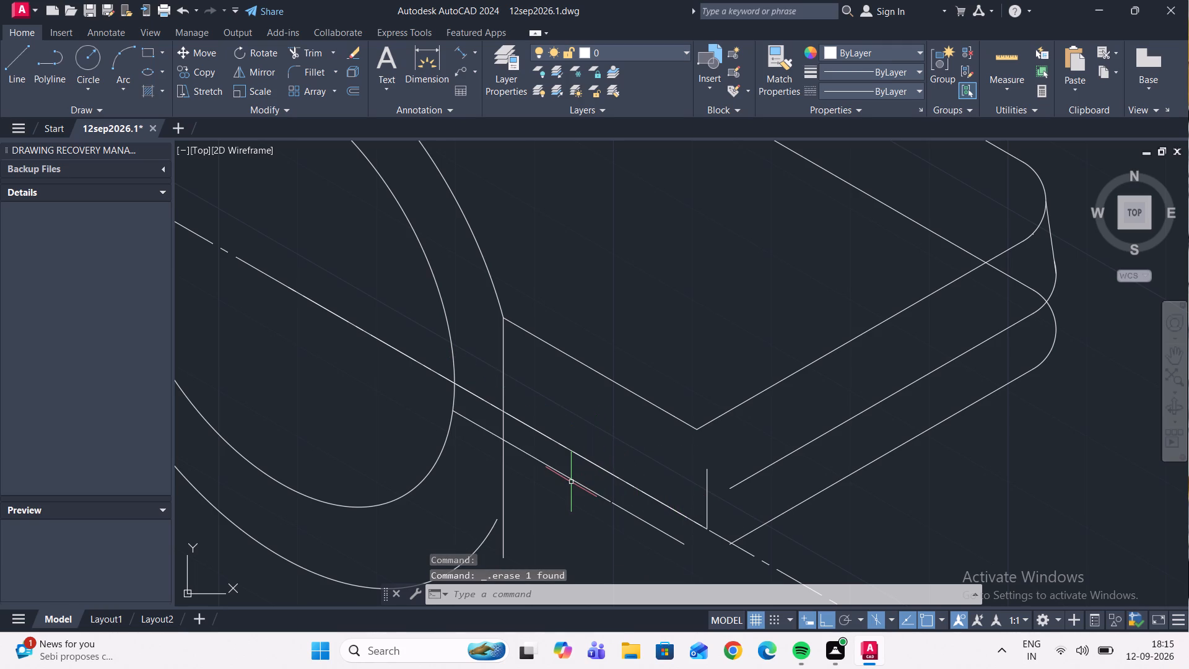
{"action": "left_click", "coordinate": [571, 479]}
{"action": "left_click", "coordinate": [629, 512]}
{"action": "key", "text": "Delete"}
Copy the two arm segments on the centre line 3 units vertically upward and 3 units vertically downward from the ring's centre.
{"action": "scroll", "coordinate": [632, 488], "scroll_direction": "up", "scroll_amount": 1}
{"action": "left_click", "coordinate": [632, 486]}
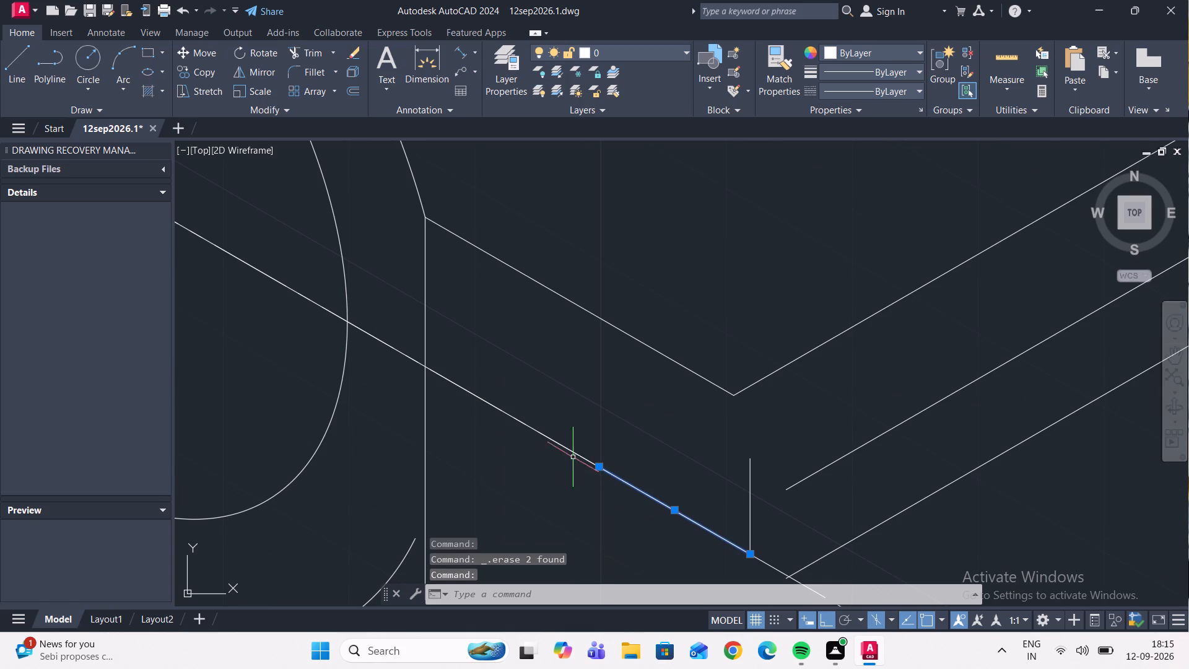
{"action": "left_click", "coordinate": [569, 450]}
{"action": "scroll", "coordinate": [569, 447], "scroll_direction": "down", "scroll_amount": 2}
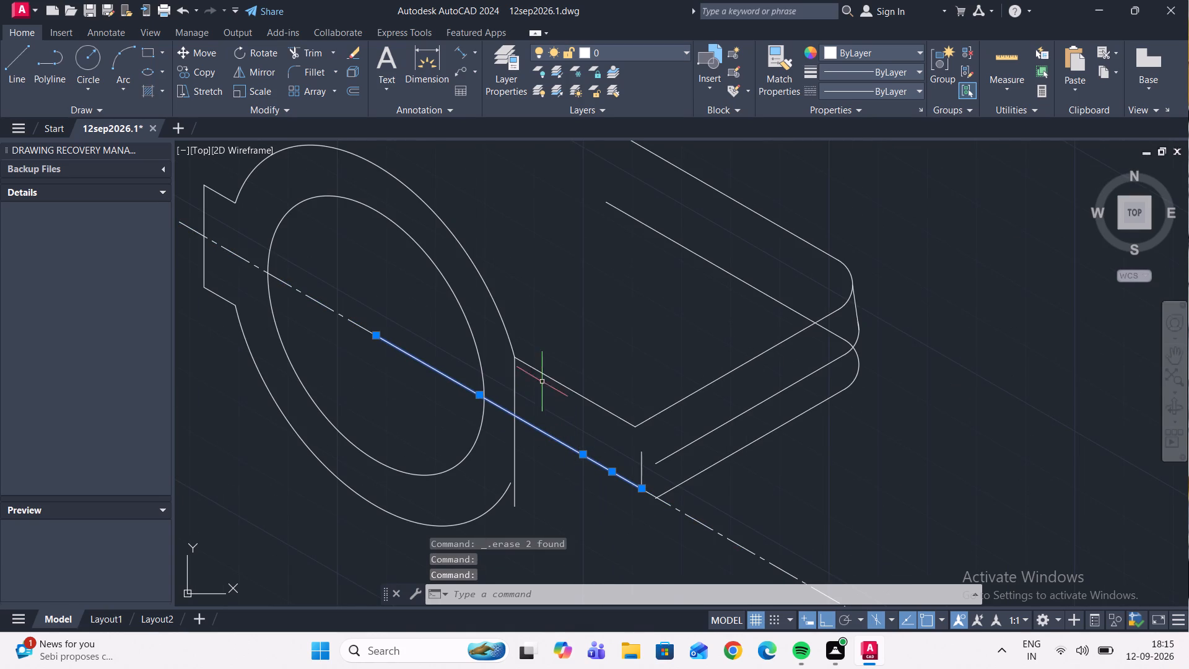
{"action": "left_click", "coordinate": [193, 71]}
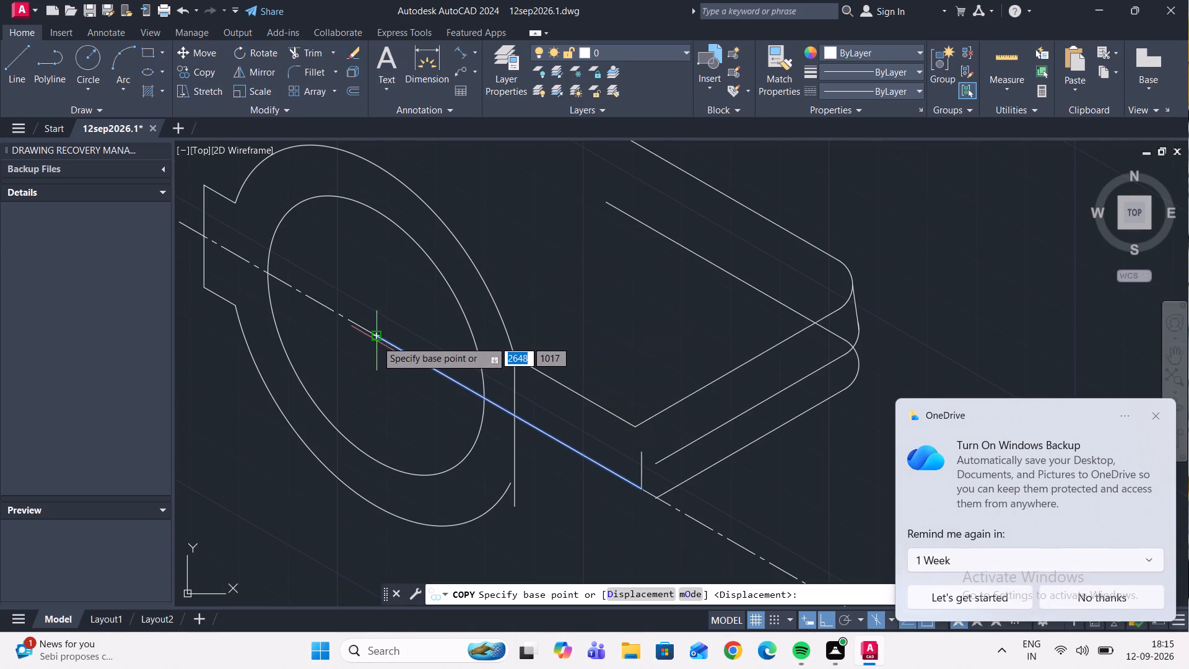
{"action": "left_click", "coordinate": [375, 337]}
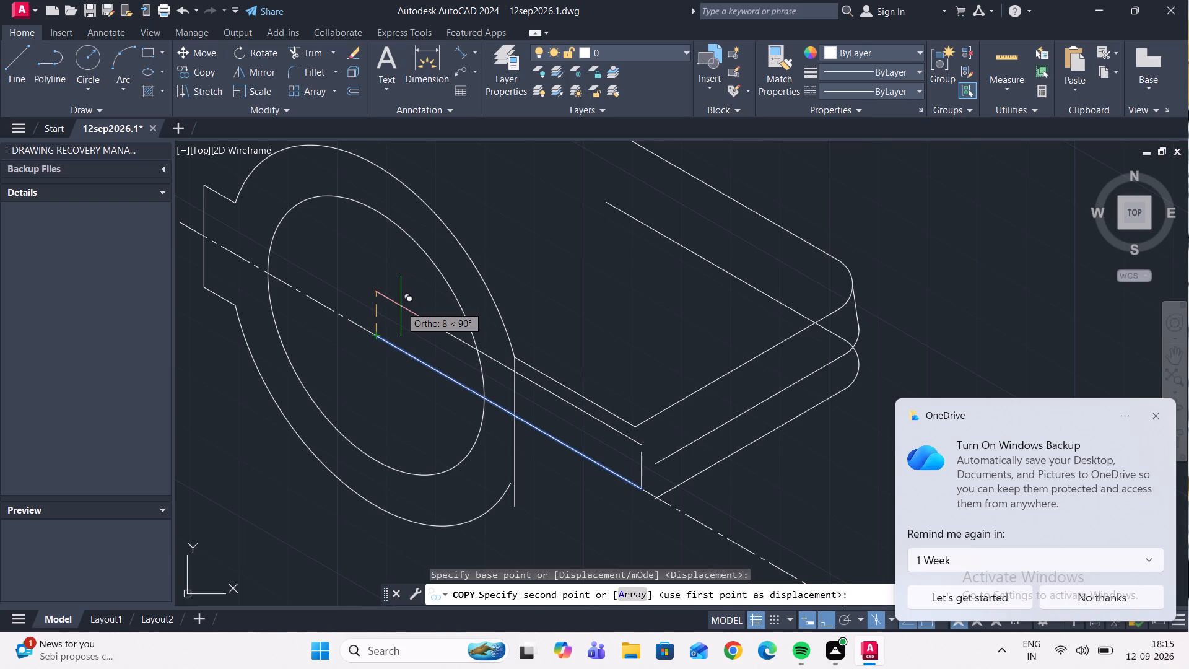
{"action": "key", "text": "3"}
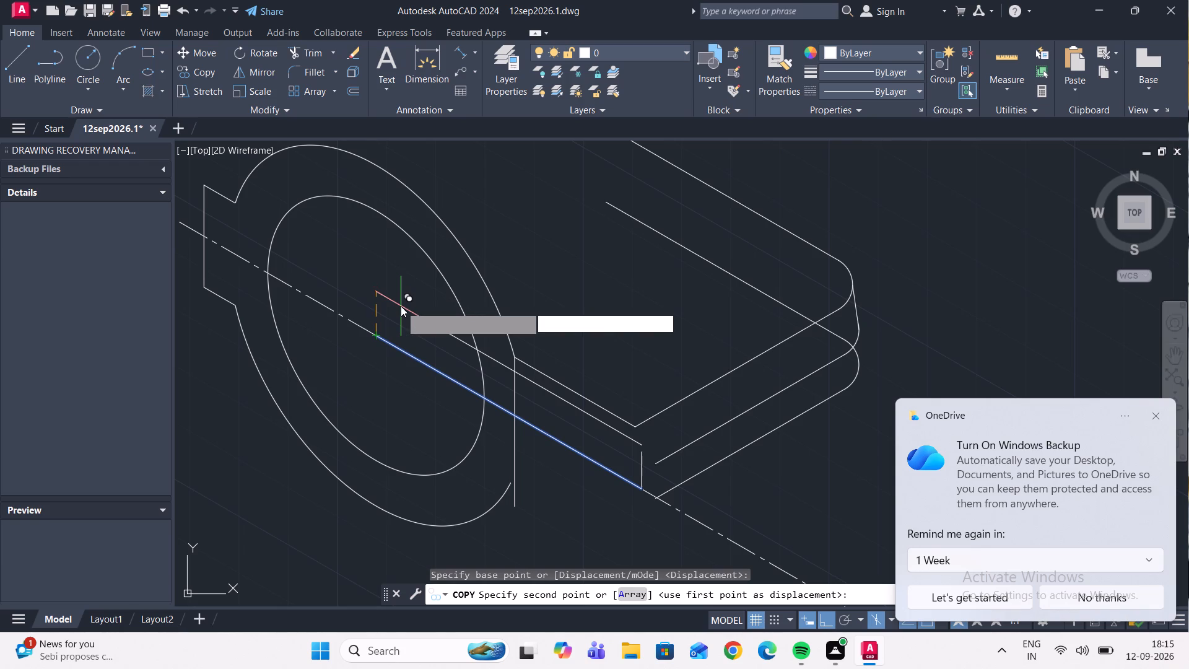
{"action": "key", "text": "Return"}
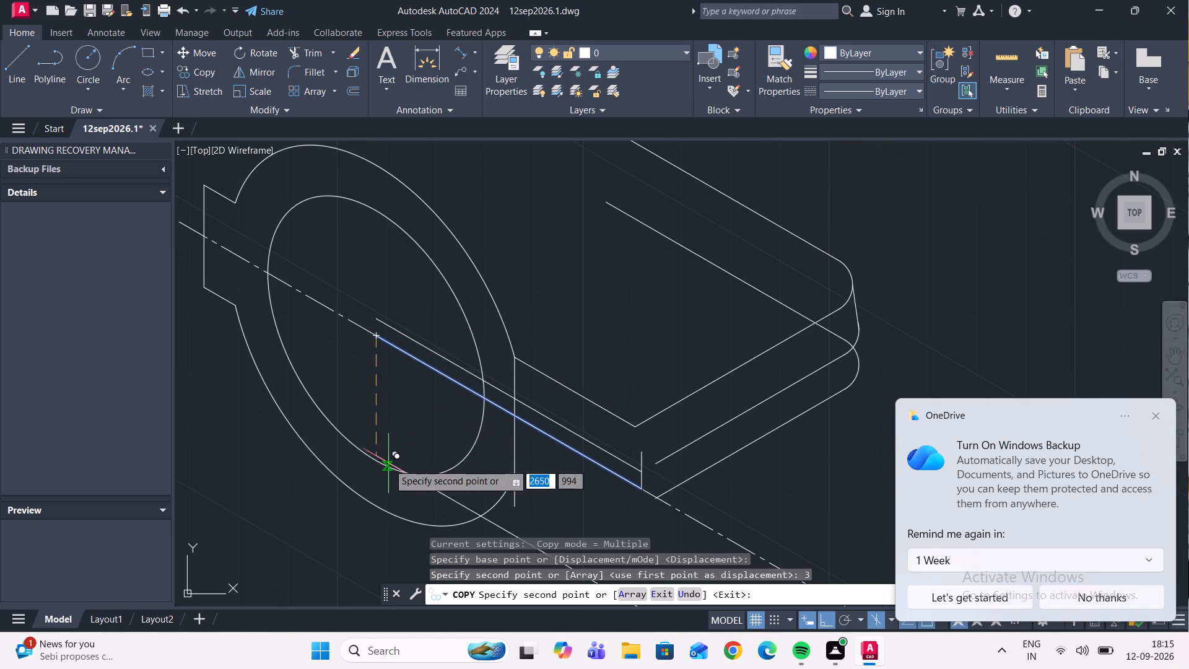
{"action": "key", "text": "3"}
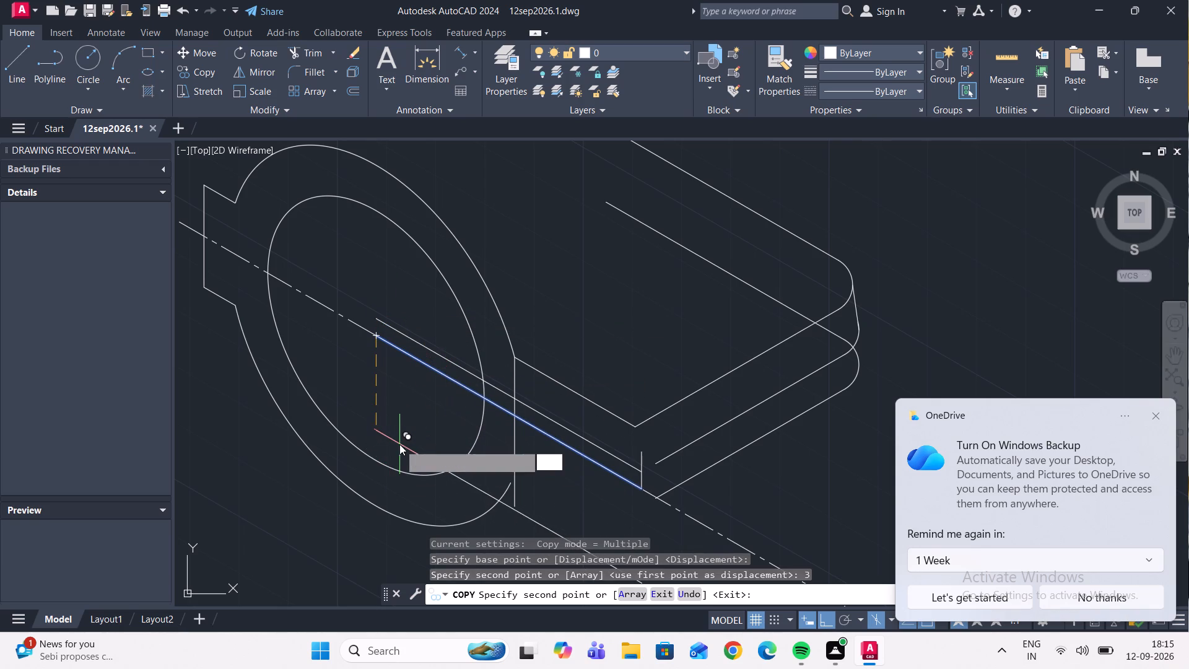
{"action": "key", "text": "Return"}
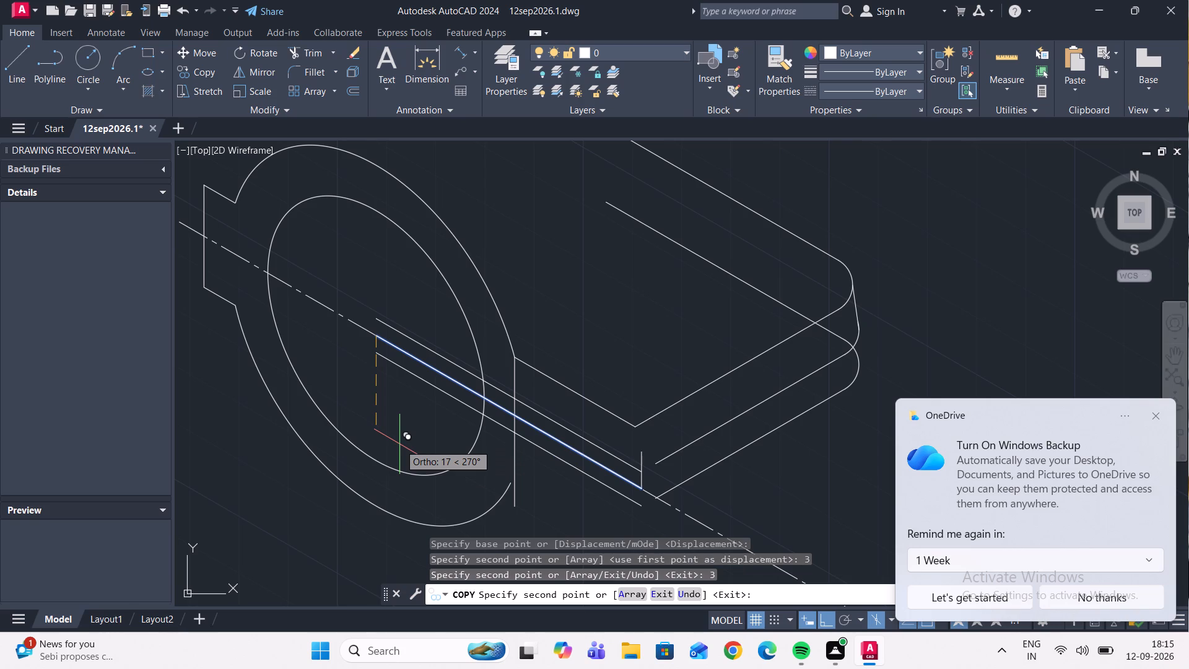
{"action": "key", "text": "Escape"}
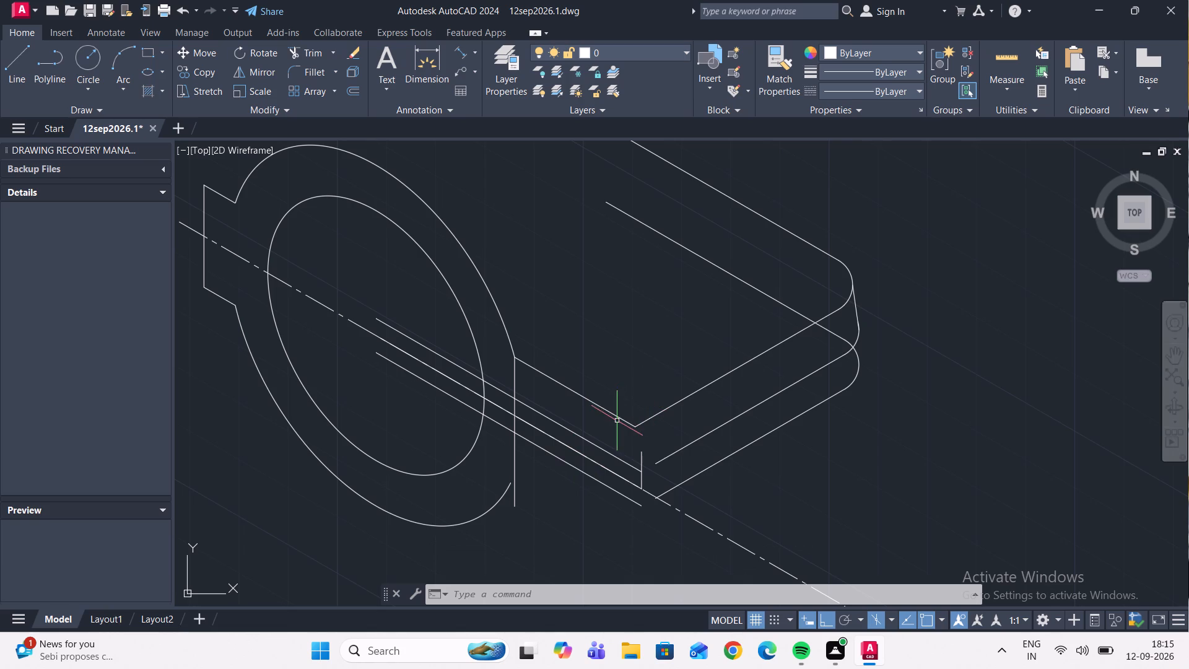
Start another copy of the two centre-line arm segments, based where they cross the vertical edge beside the ring.
{"action": "left_click", "coordinate": [594, 463]}
{"action": "left_click", "coordinate": [547, 435]}
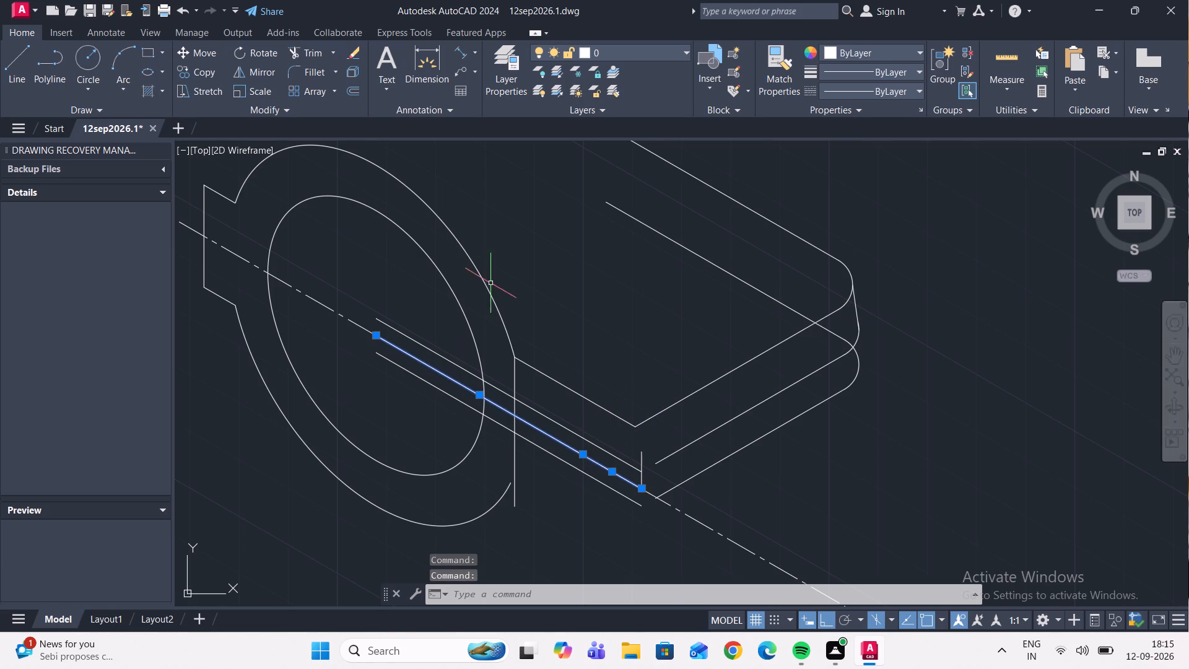
{"action": "left_click", "coordinate": [206, 70]}
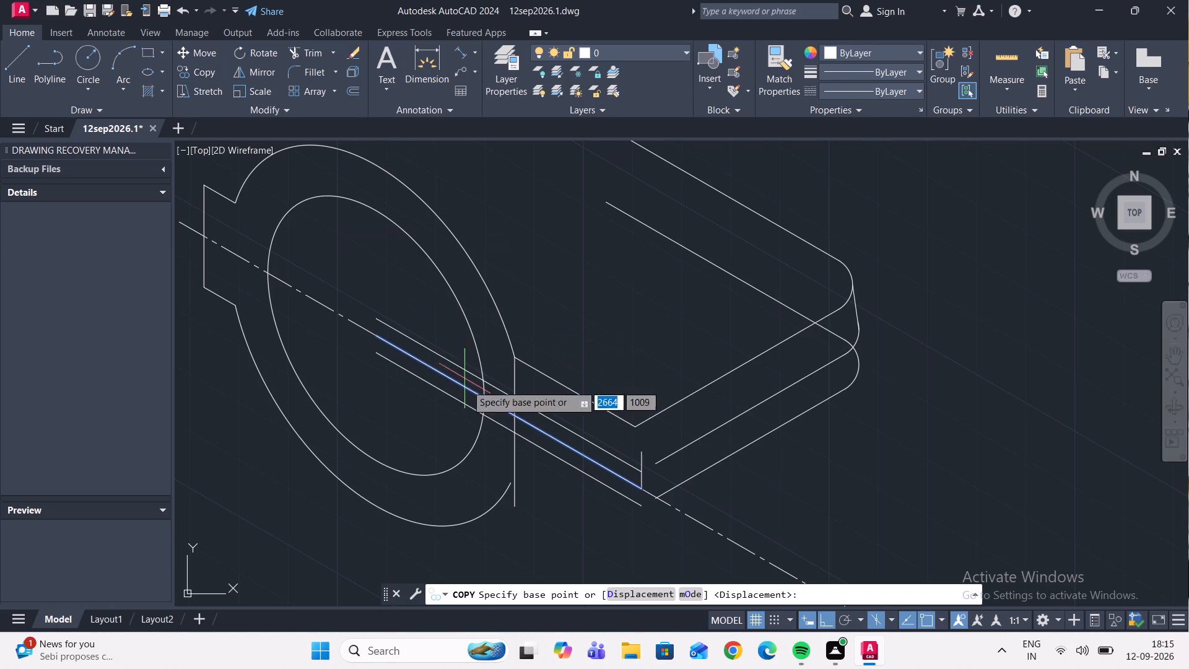
{"action": "left_click", "coordinate": [515, 413]}
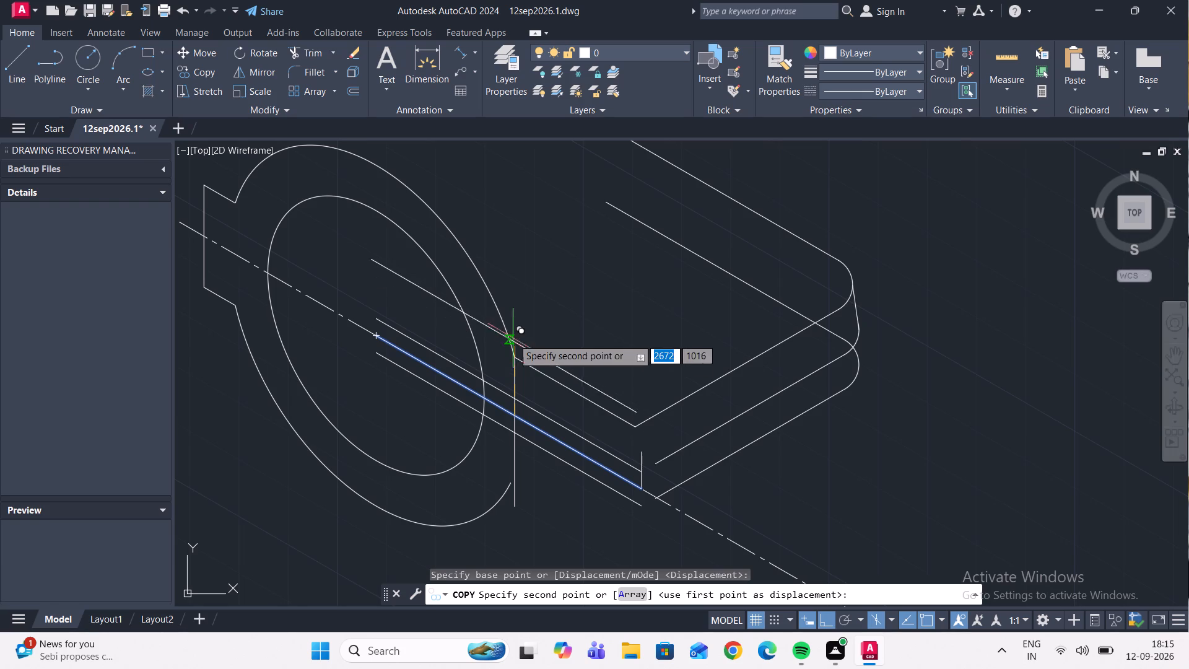
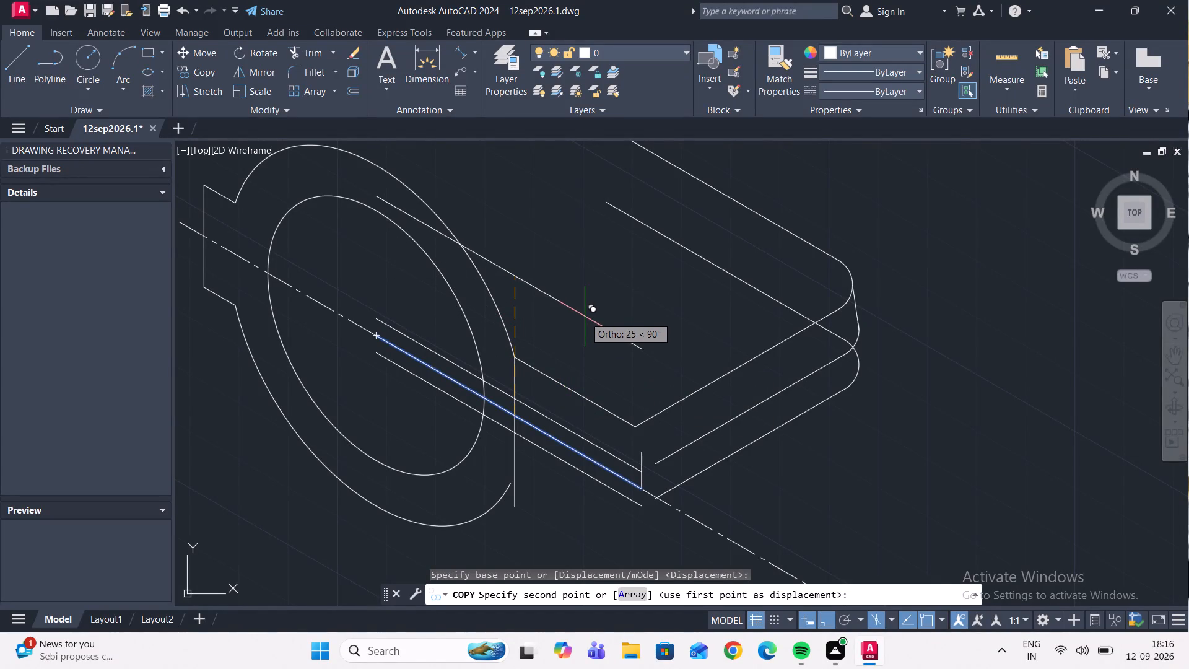
Copy the two centre-line arm segments 11 units vertically upward and 11 units vertically downward.
{"action": "type", "text": "11"}
{"action": "key", "text": "Return"}
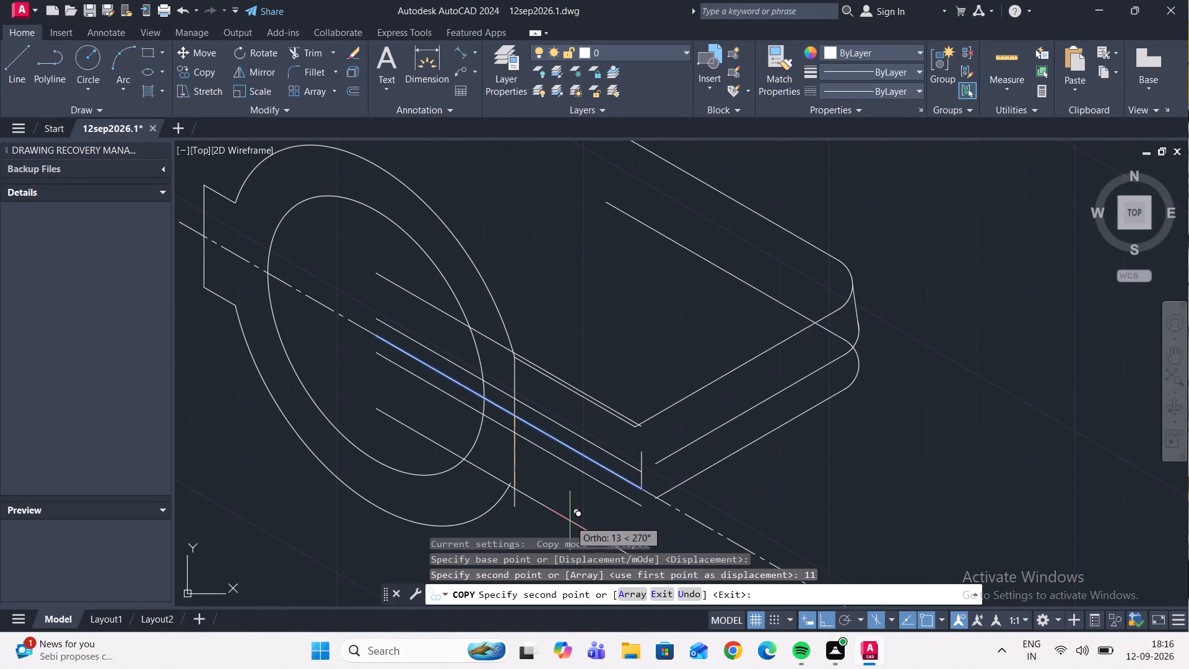
{"action": "type", "text": "11"}
{"action": "key", "text": "Return"}
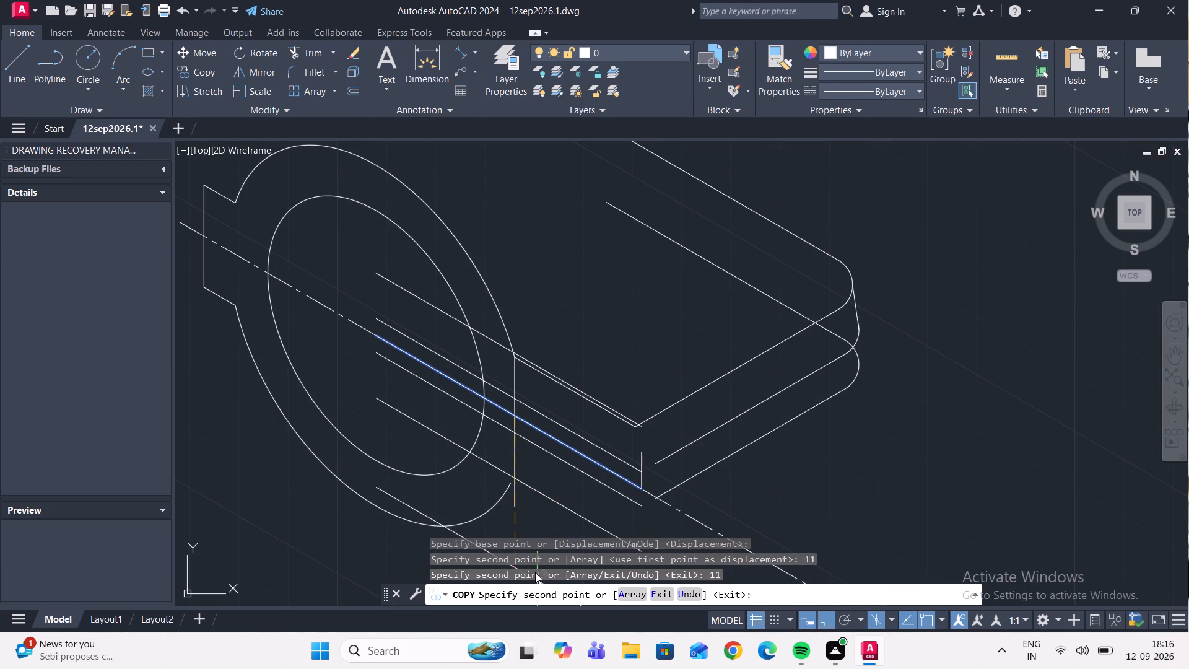
{"action": "key", "text": "Escape"}
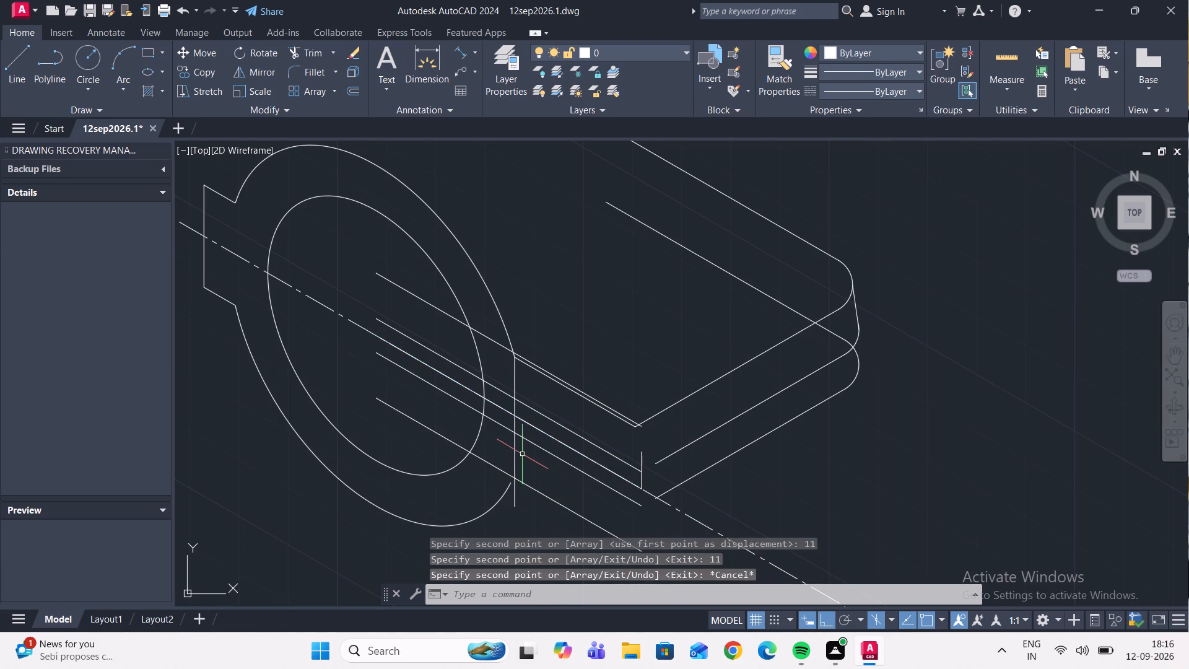
Delete the two old arm edge segments lying just below the new upper offset line, between the ring and the bend.
{"action": "scroll", "coordinate": [522, 454], "scroll_direction": "up", "scroll_amount": 1}
{"action": "left_click", "coordinate": [541, 317]}
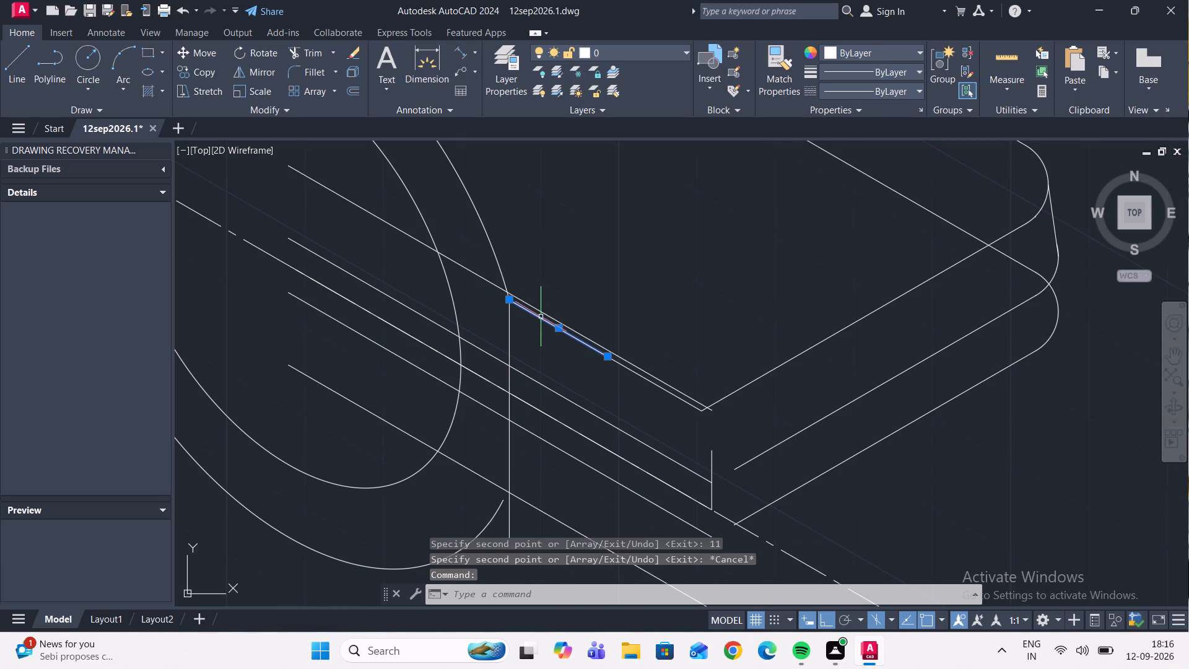
{"action": "left_click", "coordinate": [626, 369]}
{"action": "key", "text": "Delete"}
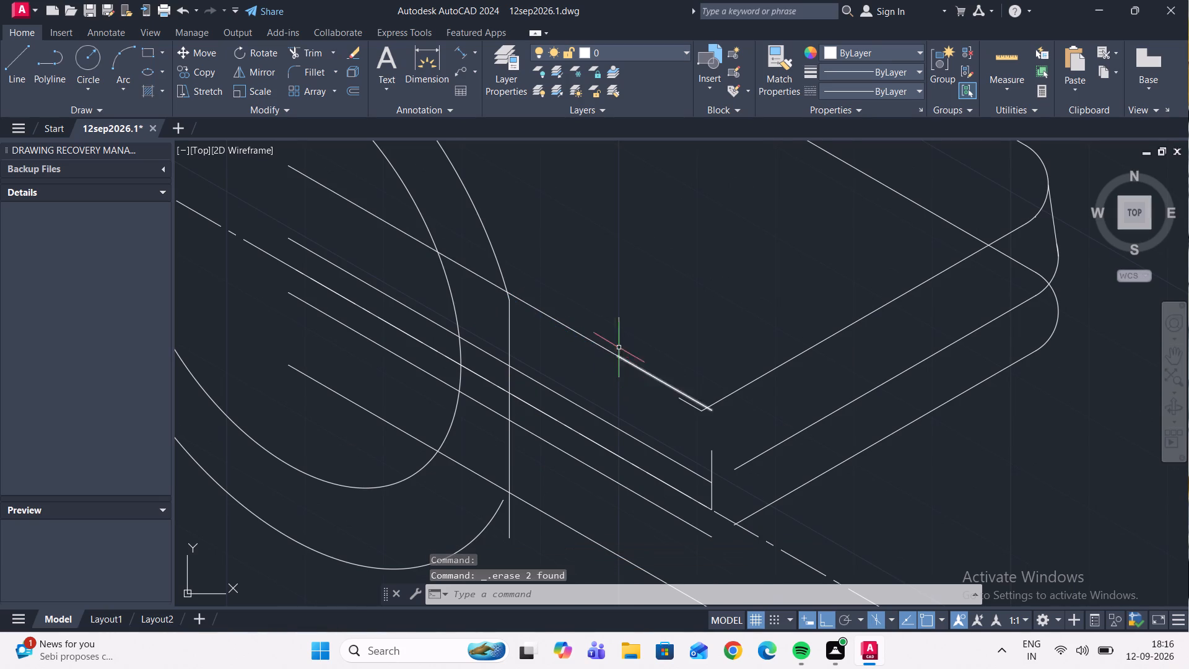
Measure the distance between the outermost arm lines beside the ring using a temporary aligned dimension.
{"action": "scroll", "coordinate": [499, 302], "scroll_direction": "up", "scroll_amount": 2}
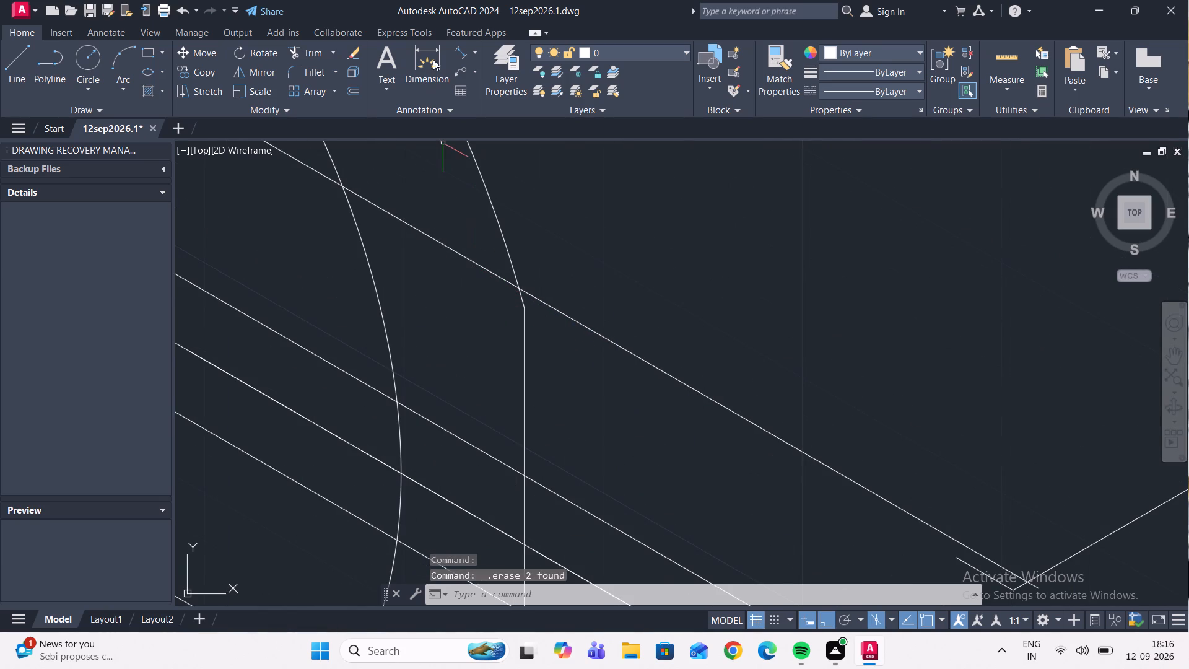
{"action": "left_click", "coordinate": [459, 51]}
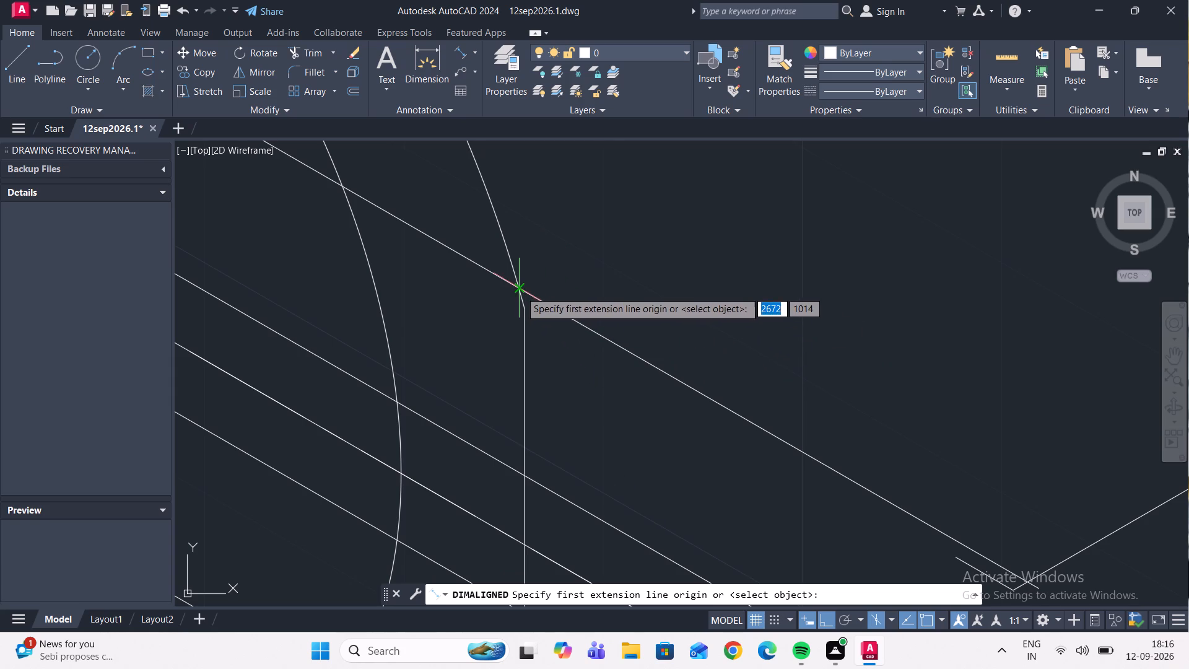
{"action": "left_click", "coordinate": [517, 289]}
{"action": "scroll", "coordinate": [517, 287], "scroll_direction": "down", "scroll_amount": 4}
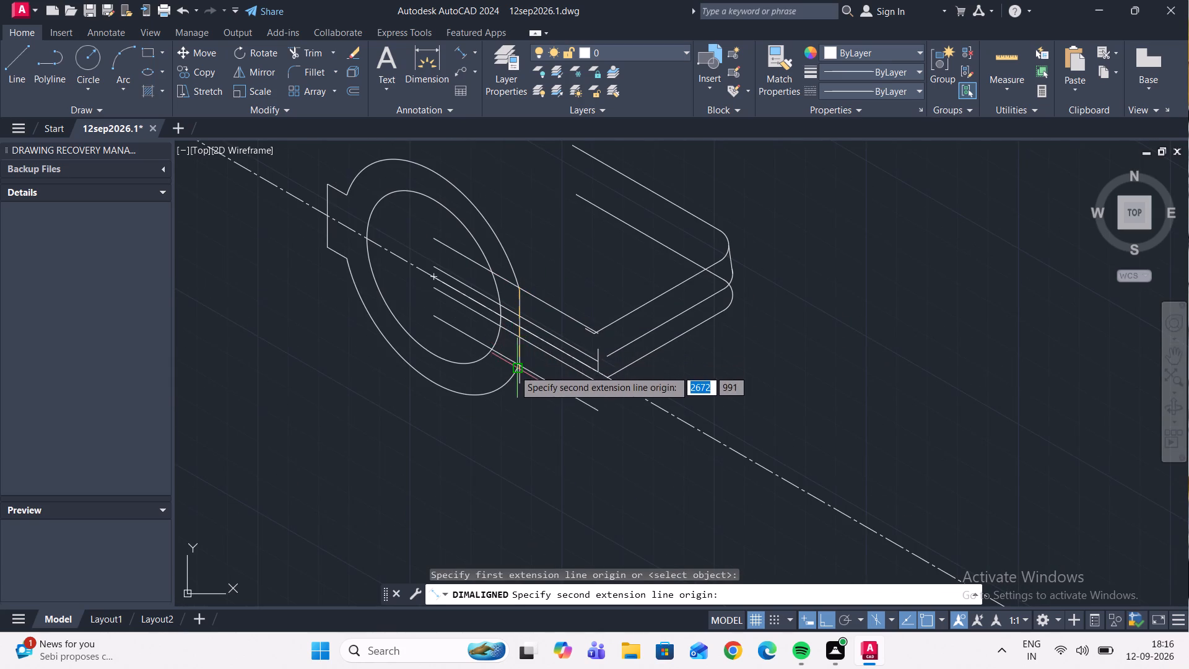
{"action": "scroll", "coordinate": [515, 371], "scroll_direction": "up", "scroll_amount": 5}
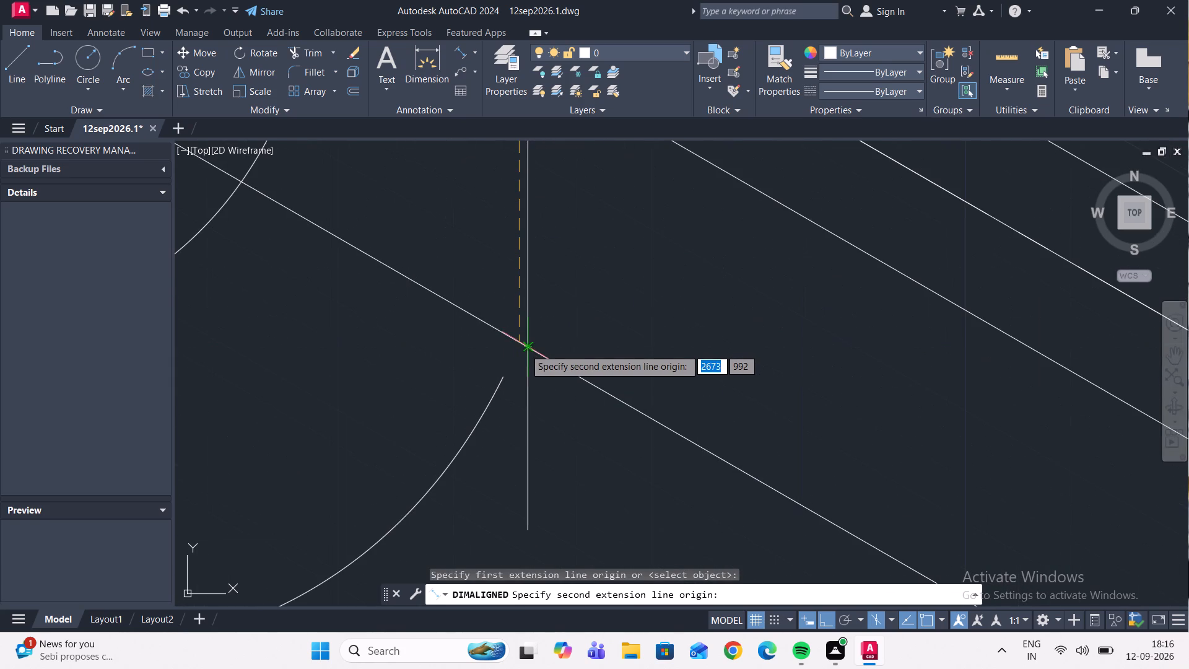
{"action": "left_click", "coordinate": [526, 346]}
{"action": "scroll", "coordinate": [529, 340], "scroll_direction": "down", "scroll_amount": 4}
{"action": "scroll", "coordinate": [526, 280], "scroll_direction": "up", "scroll_amount": 2}
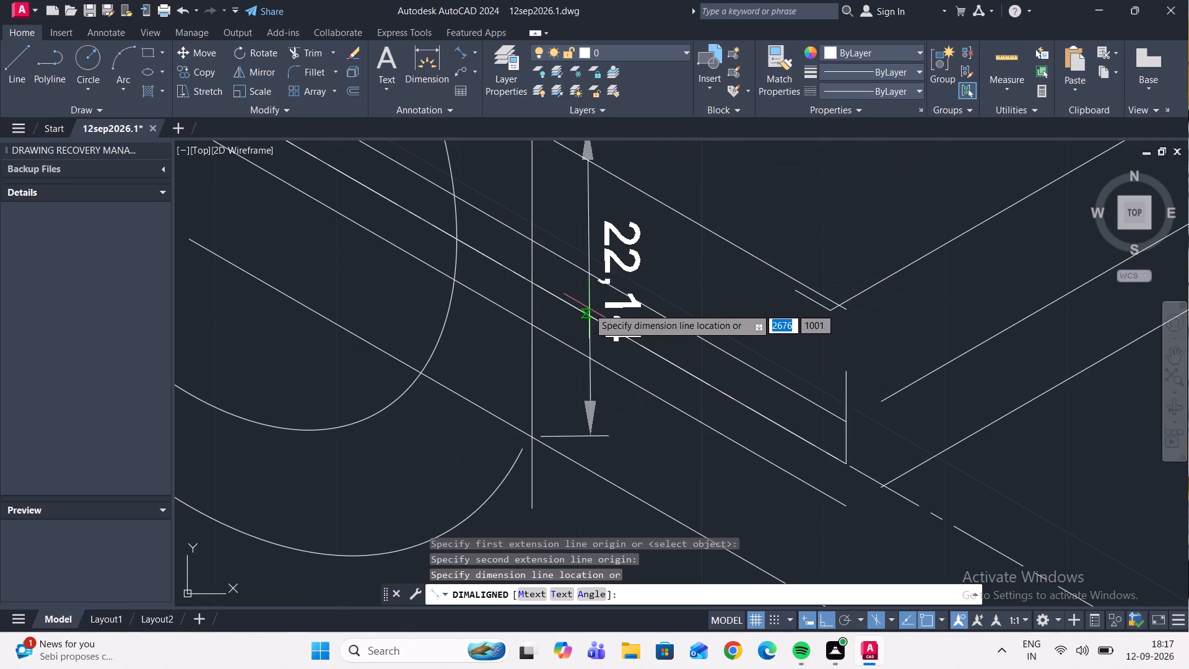
{"action": "scroll", "coordinate": [587, 308], "scroll_direction": "down", "scroll_amount": 1}
{"action": "scroll", "coordinate": [534, 315], "scroll_direction": "up", "scroll_amount": 1}
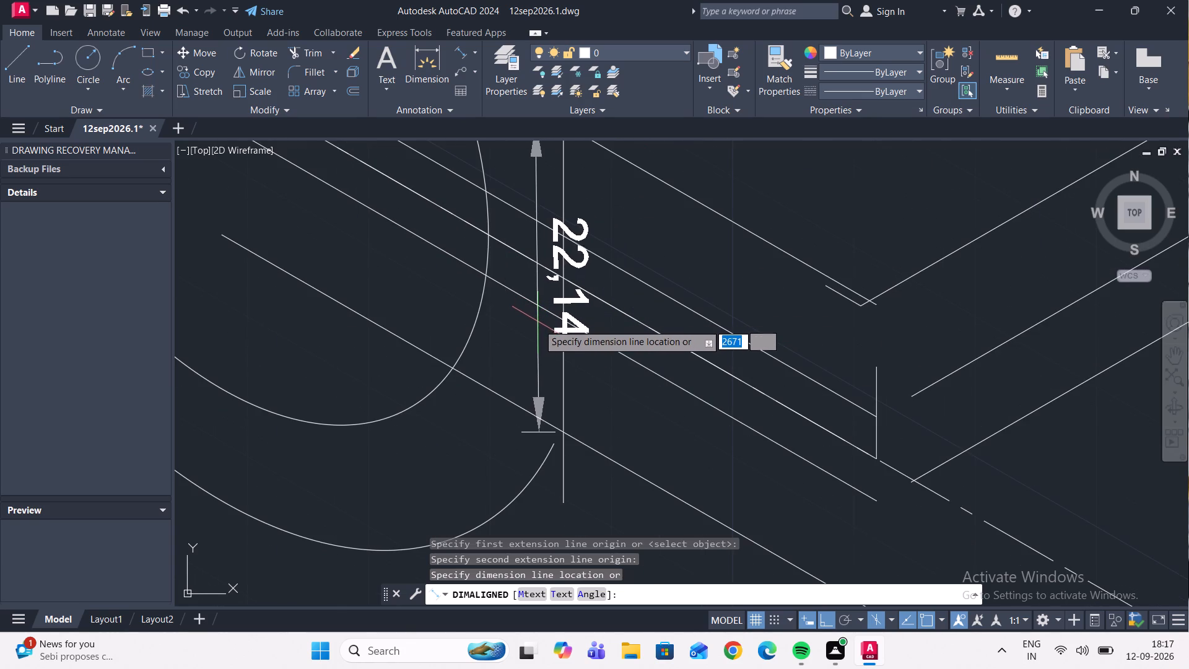
{"action": "key", "text": "Escape"}
{"action": "scroll", "coordinate": [544, 334], "scroll_direction": "down", "scroll_amount": 3}
{"action": "scroll", "coordinate": [523, 280], "scroll_direction": "up", "scroll_amount": 2}
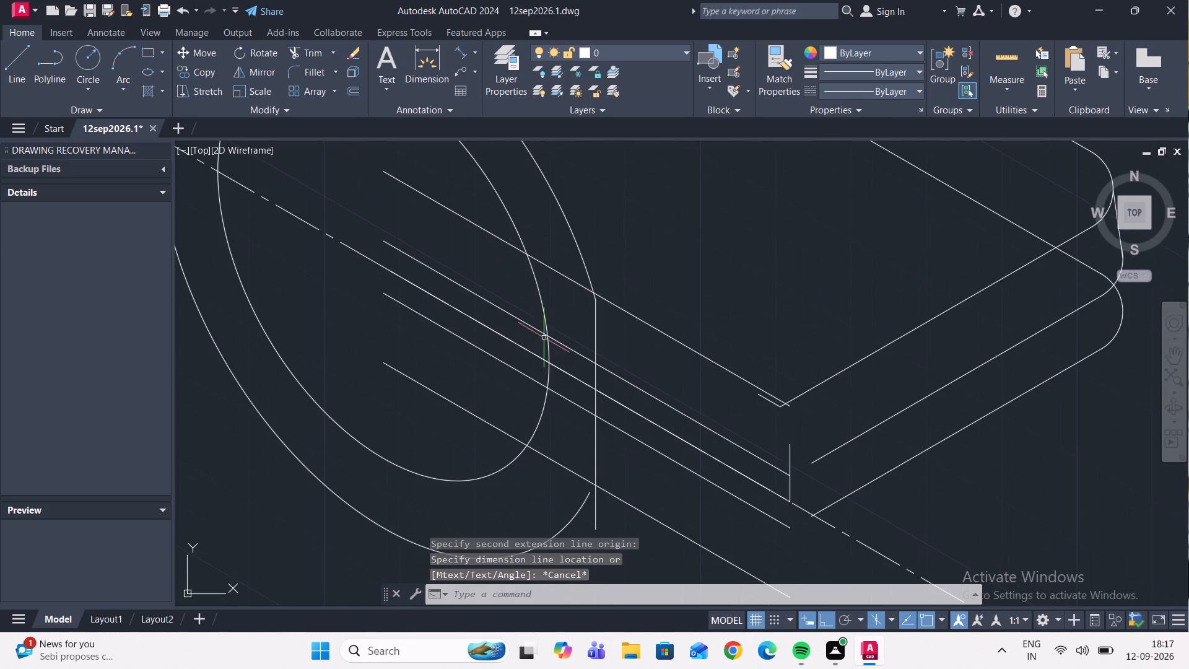
Draw a vertical line from the crossing of the ring's outer curve and the upper arm line down past the lower arm line.
{"action": "left_click", "coordinate": [25, 69]}
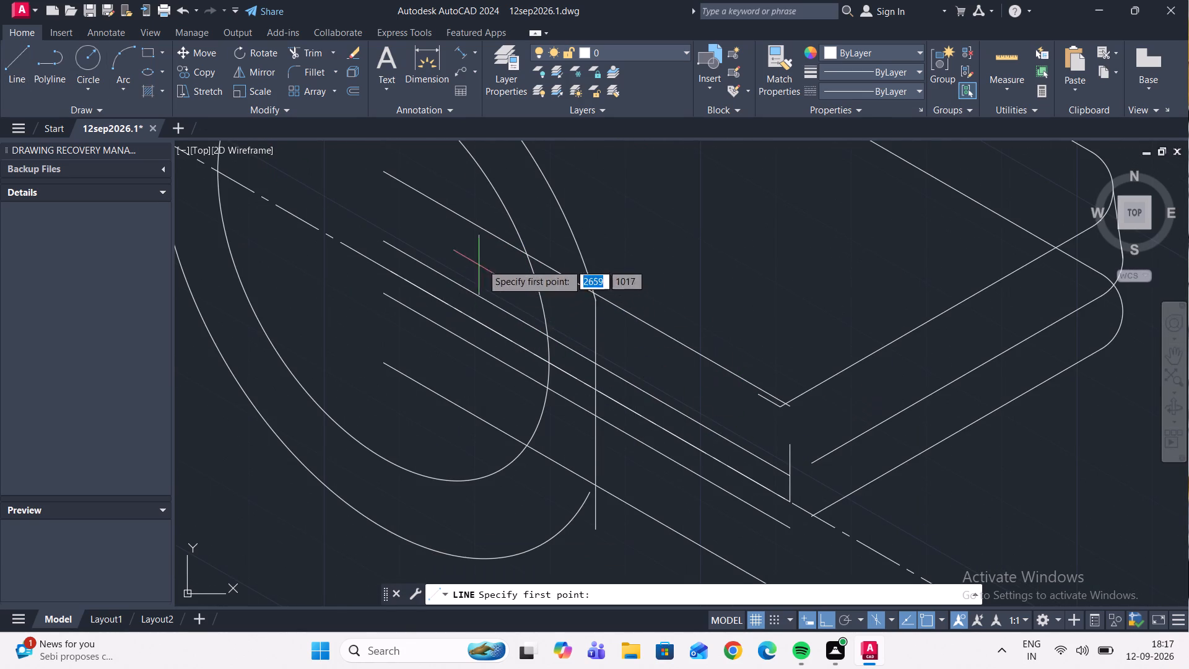
{"action": "scroll", "coordinate": [602, 308], "scroll_direction": "up", "scroll_amount": 3}
{"action": "left_click", "coordinate": [564, 240]}
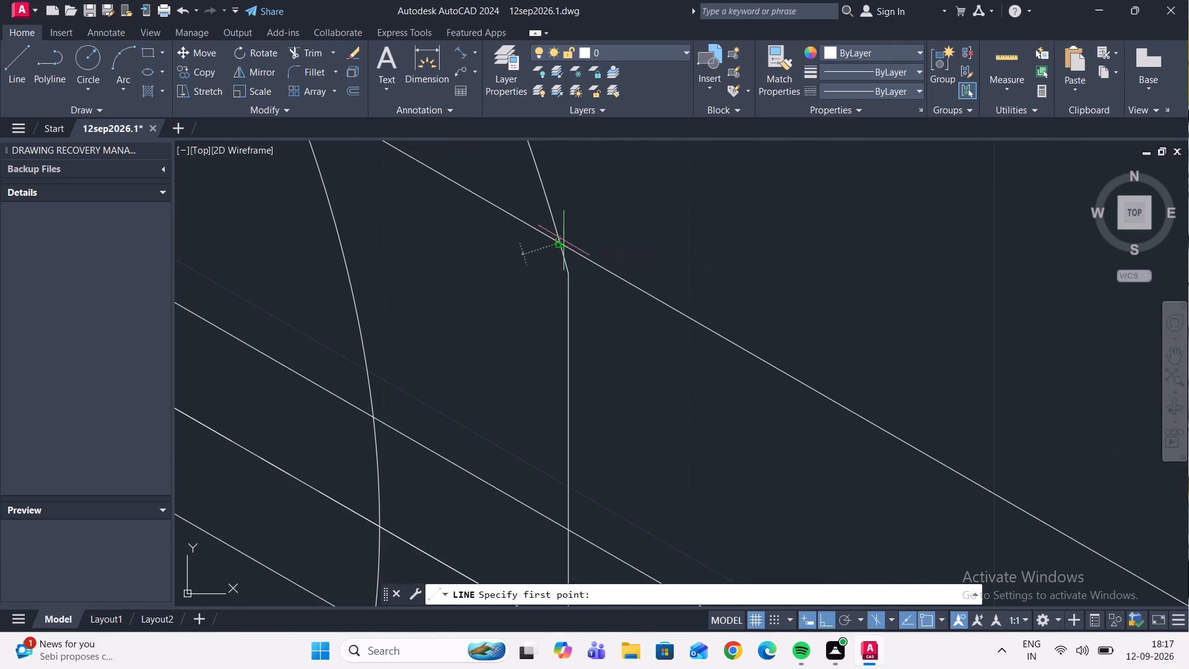
{"action": "scroll", "coordinate": [542, 380], "scroll_direction": "down", "scroll_amount": 3}
{"action": "scroll", "coordinate": [517, 540], "scroll_direction": "up", "scroll_amount": 2}
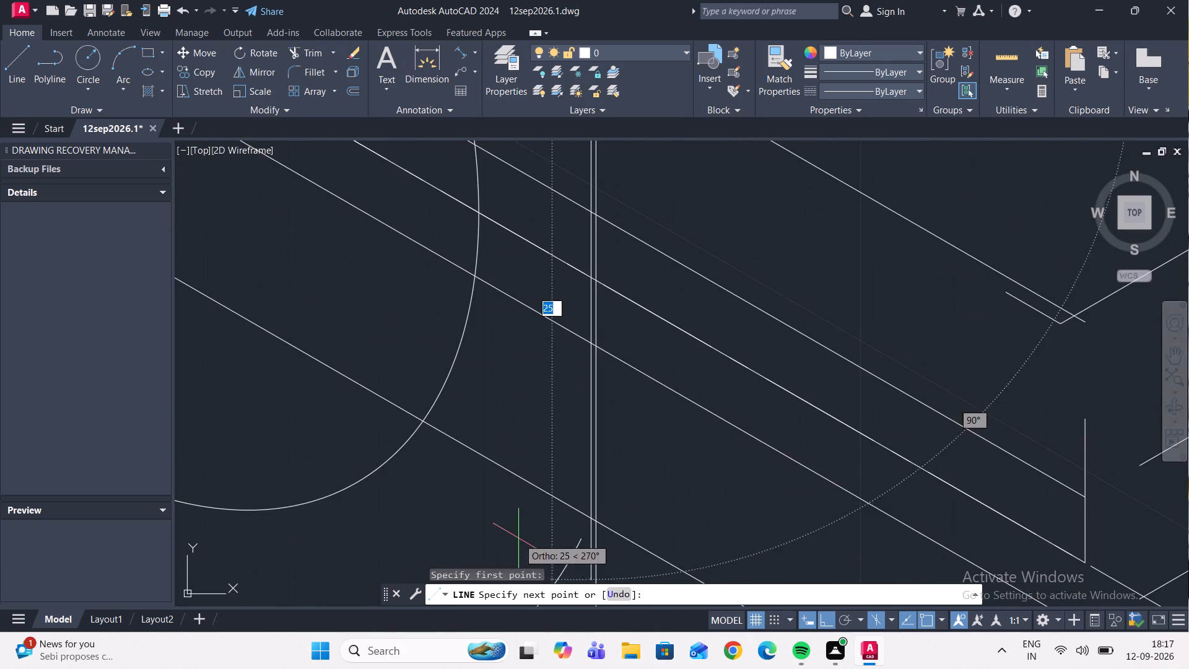
{"action": "scroll", "coordinate": [562, 534], "scroll_direction": "up", "scroll_amount": 1}
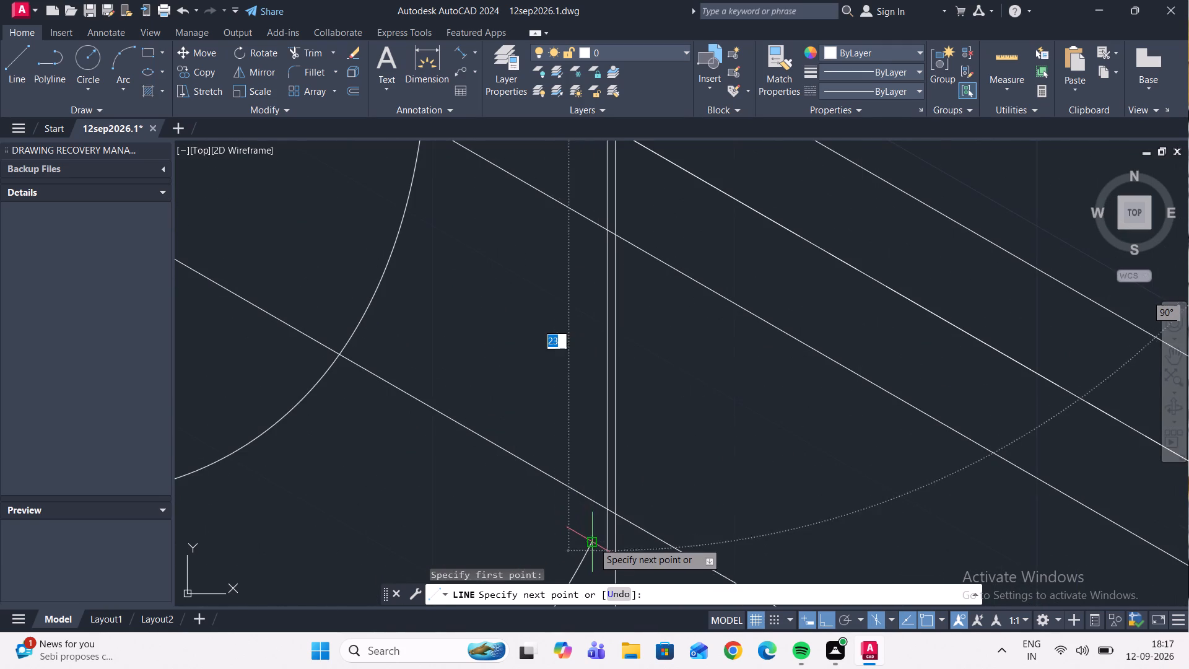
{"action": "left_click", "coordinate": [599, 573]}
{"action": "key", "text": "Escape"}
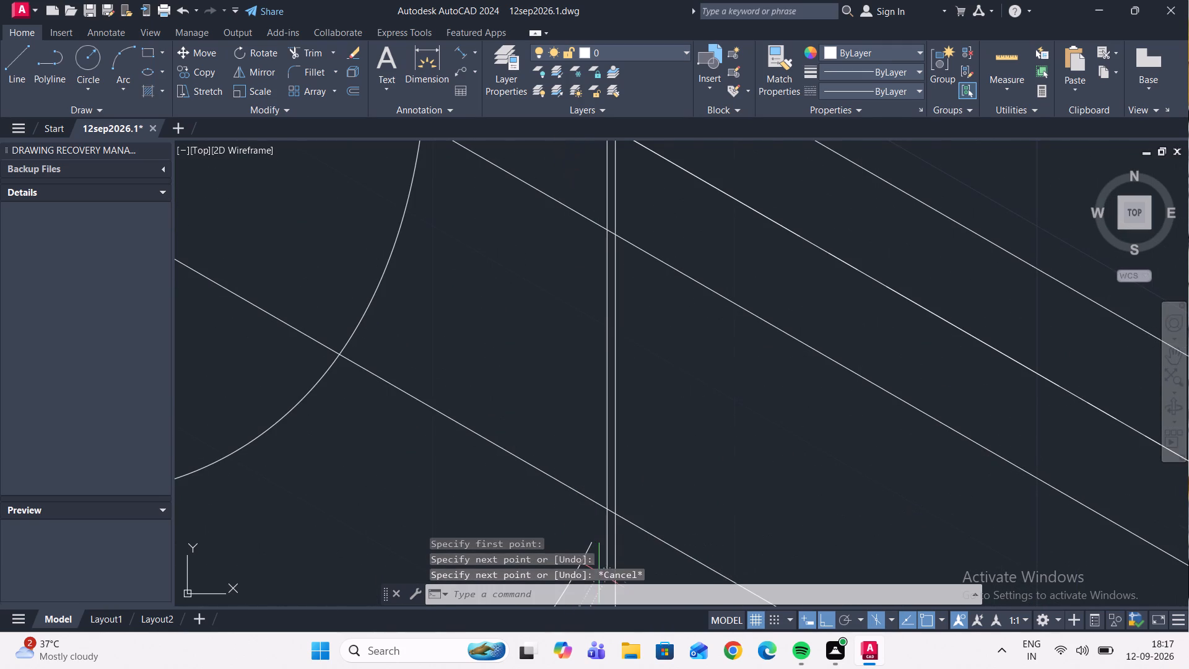
Measure the distance between the outermost arm lines along the new vertical line using a temporary aligned dimension.
{"action": "scroll", "coordinate": [601, 520], "scroll_direction": "down", "scroll_amount": 2}
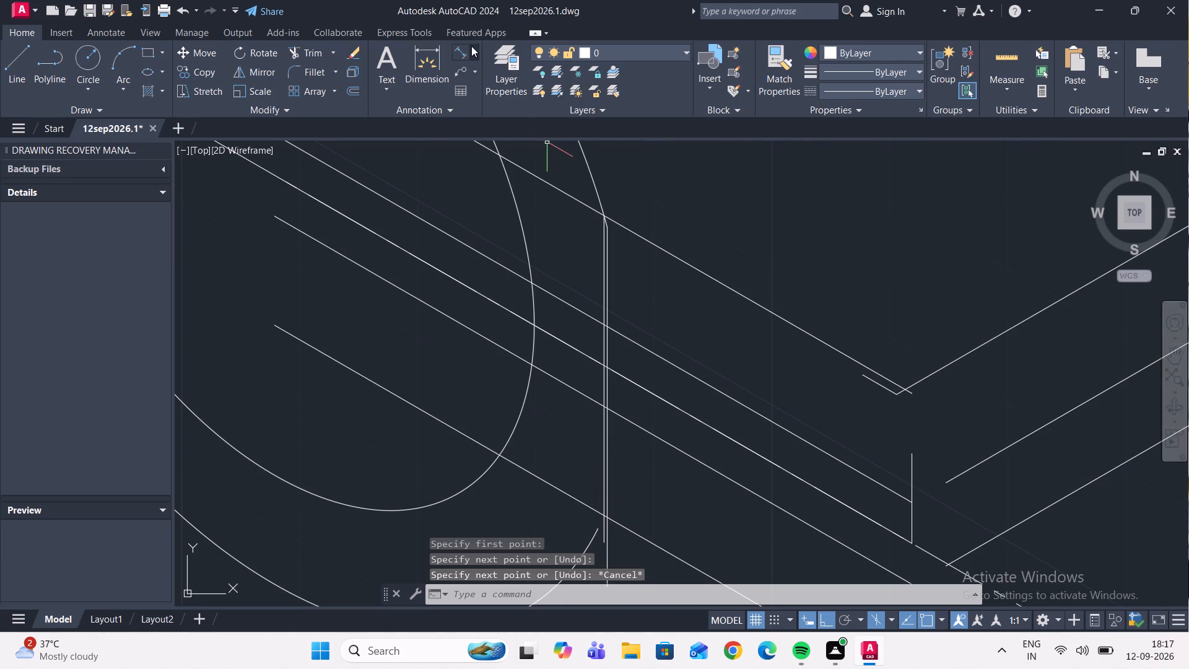
{"action": "left_click", "coordinate": [459, 51]}
{"action": "scroll", "coordinate": [616, 270], "scroll_direction": "up", "scroll_amount": 2}
{"action": "middle_click_drag", "start_coordinate": [588, 298], "coordinate": [589, 308]}
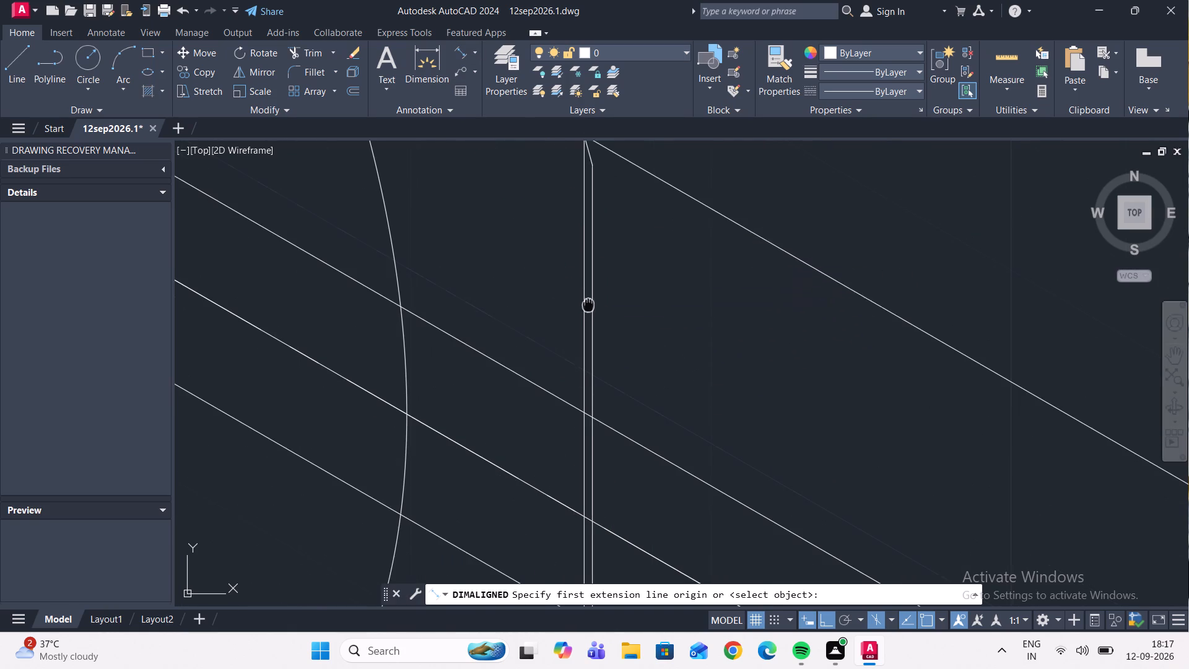
{"action": "middle_click_drag", "start_coordinate": [589, 308], "coordinate": [600, 470]}
{"action": "left_click", "coordinate": [599, 310]}
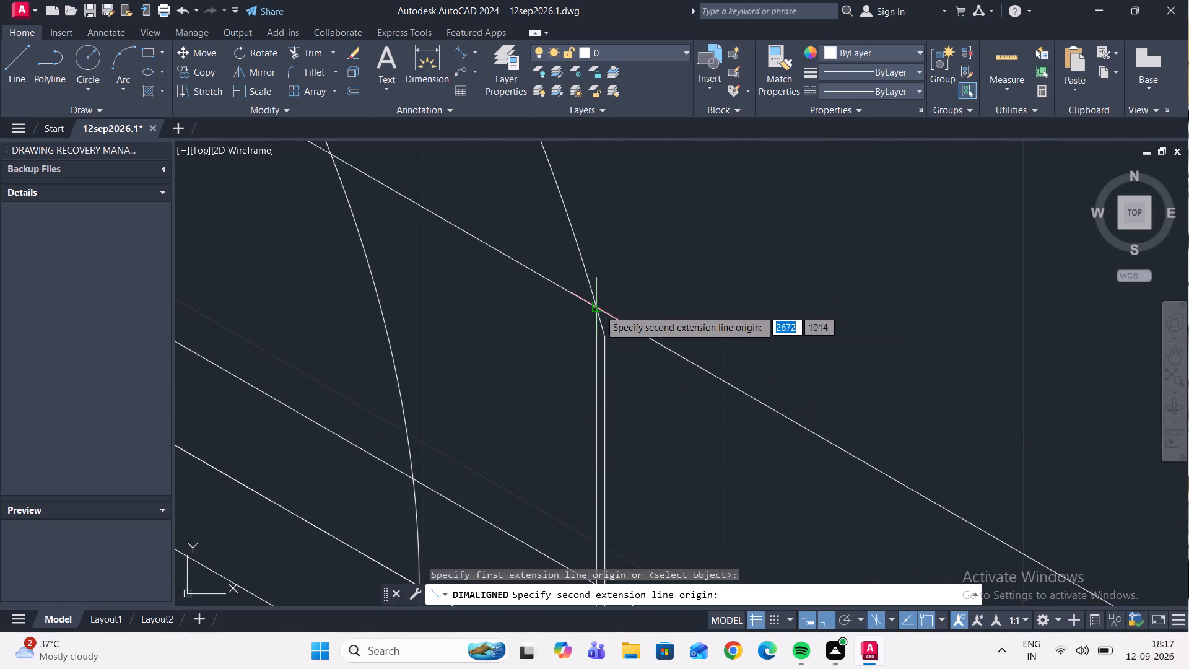
{"action": "scroll", "coordinate": [599, 307], "scroll_direction": "down", "scroll_amount": 6}
{"action": "scroll", "coordinate": [595, 366], "scroll_direction": "up", "scroll_amount": 9}
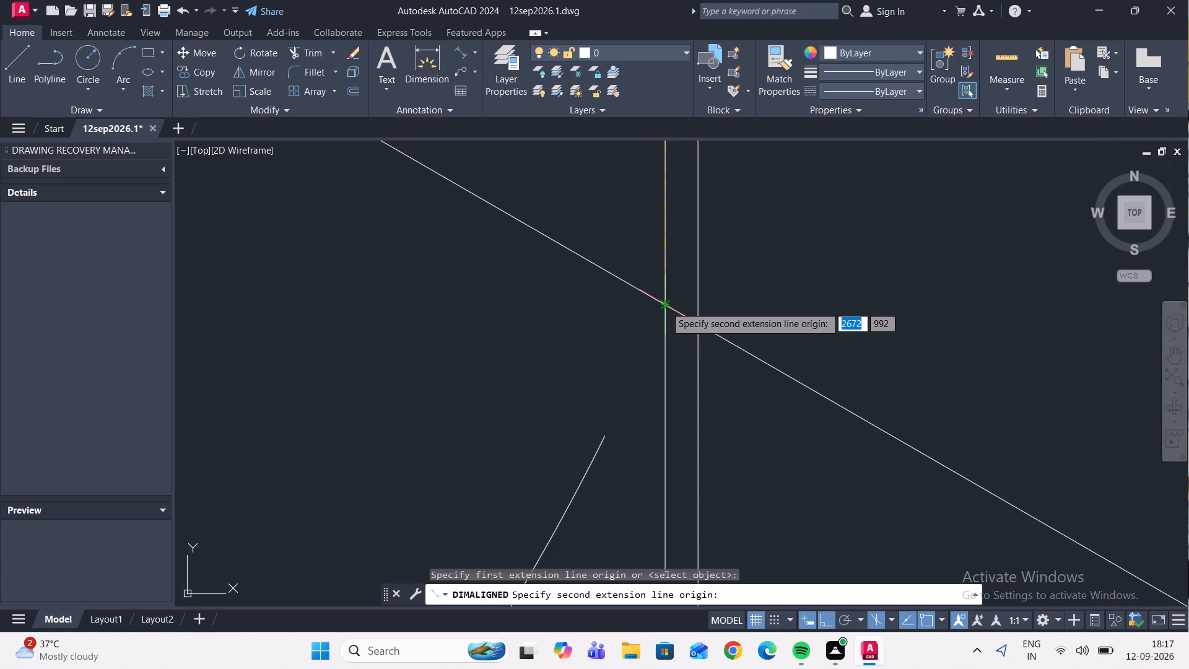
{"action": "left_click", "coordinate": [665, 306]}
{"action": "scroll", "coordinate": [663, 308], "scroll_direction": "down", "scroll_amount": 7}
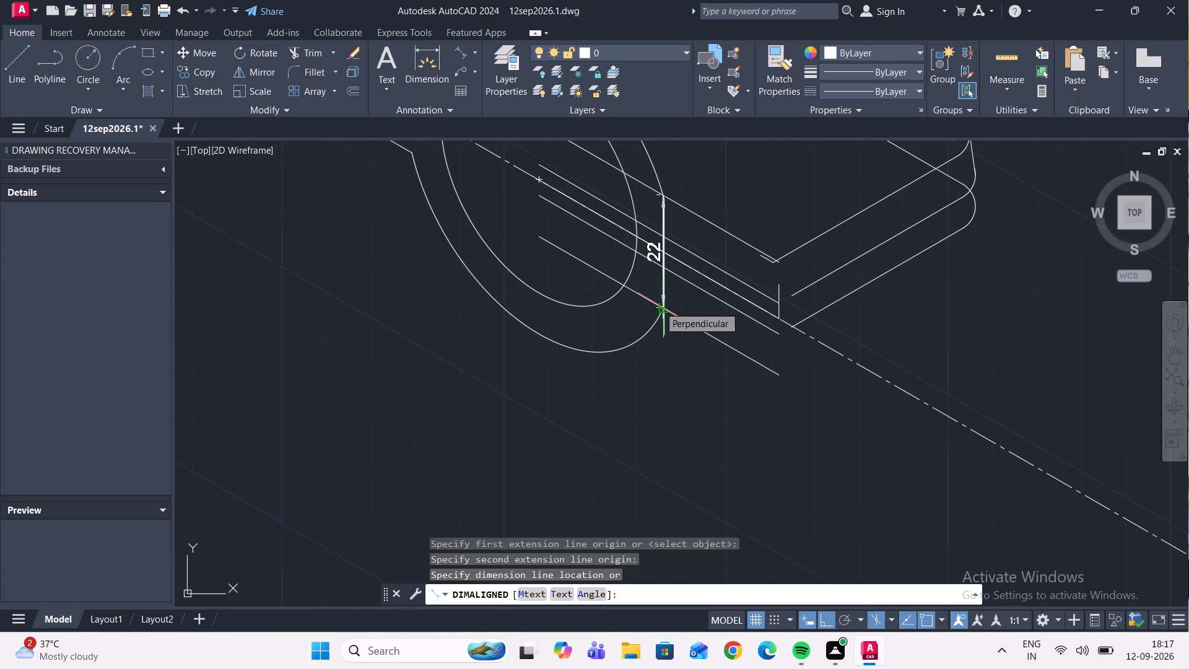
{"action": "key", "text": "Escape"}
Delete the old vertical edge just beside the newly drawn vertical line.
{"action": "scroll", "coordinate": [664, 289], "scroll_direction": "up", "scroll_amount": 2}
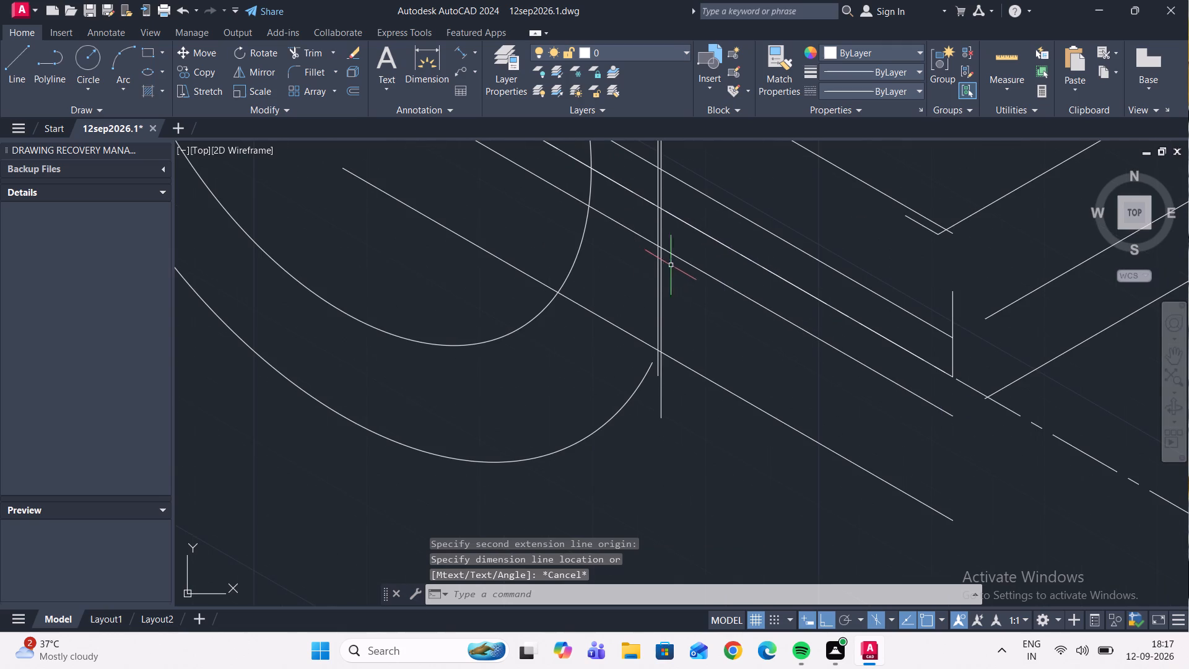
{"action": "left_click", "coordinate": [661, 234]}
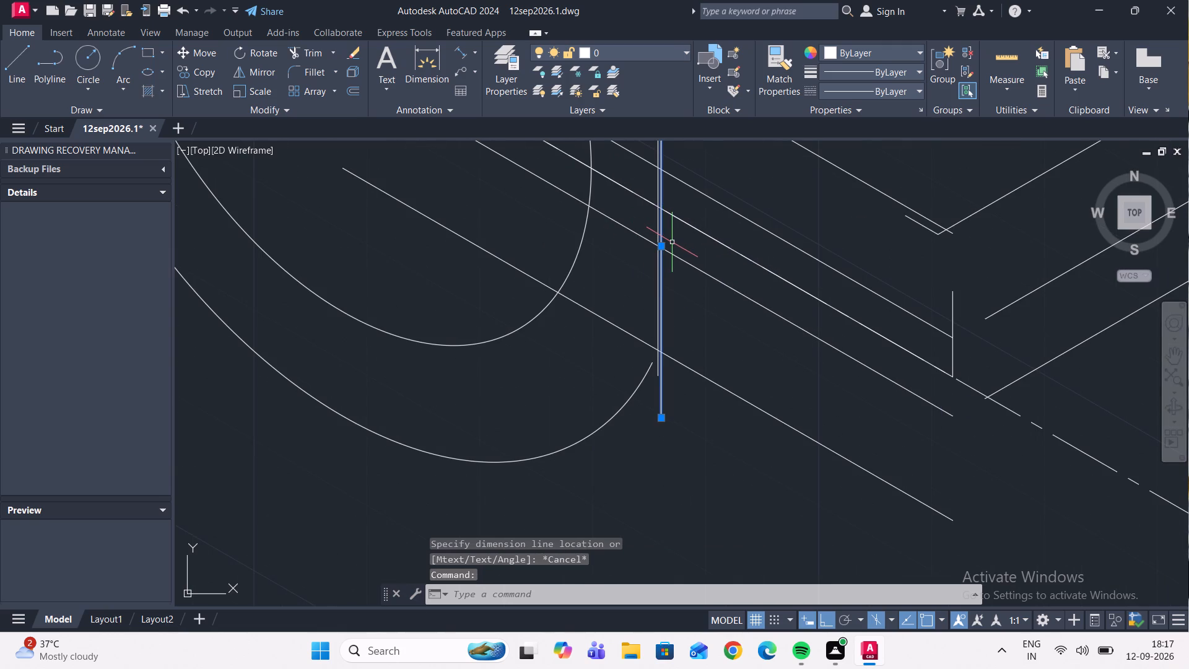
{"action": "key", "text": "Delete"}
Extend the lower arc of the ring's outer curve to meet the new vertical edge at the lower arm line.
{"action": "scroll", "coordinate": [676, 253], "scroll_direction": "down", "scroll_amount": 1}
{"action": "scroll", "coordinate": [665, 300], "scroll_direction": "up", "scroll_amount": 1}
{"action": "middle_click_drag", "start_coordinate": [666, 312], "coordinate": [682, 374]}
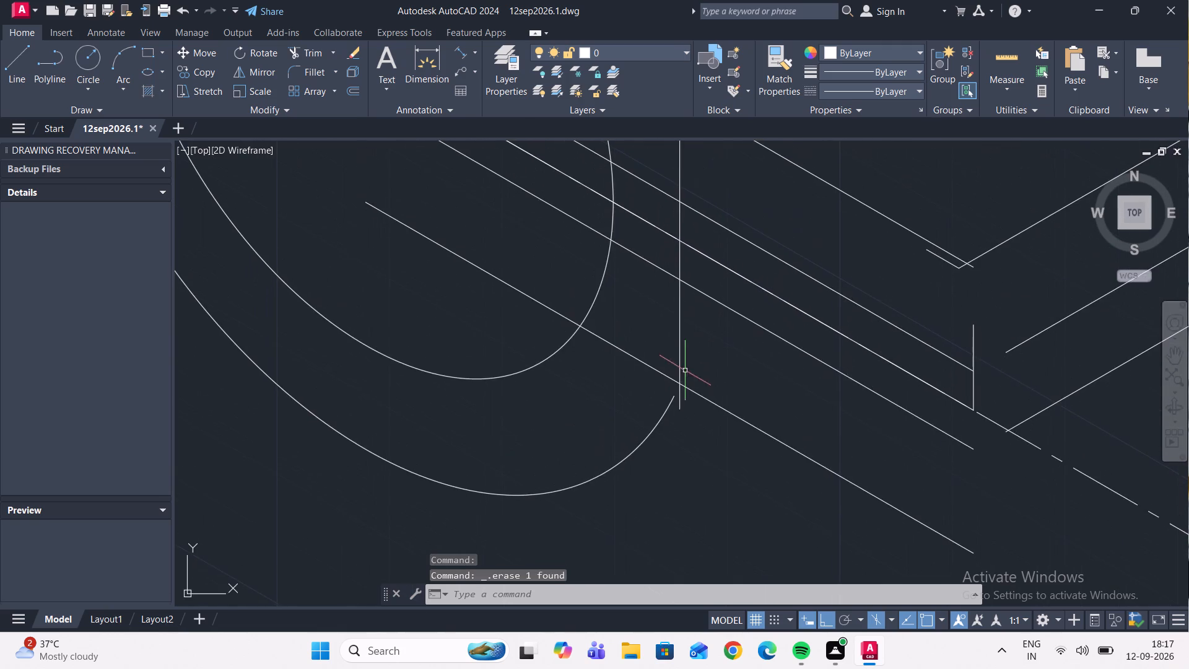
{"action": "middle_click_drag", "start_coordinate": [629, 334], "coordinate": [664, 367]}
{"action": "scroll", "coordinate": [664, 355], "scroll_direction": "down", "scroll_amount": 2}
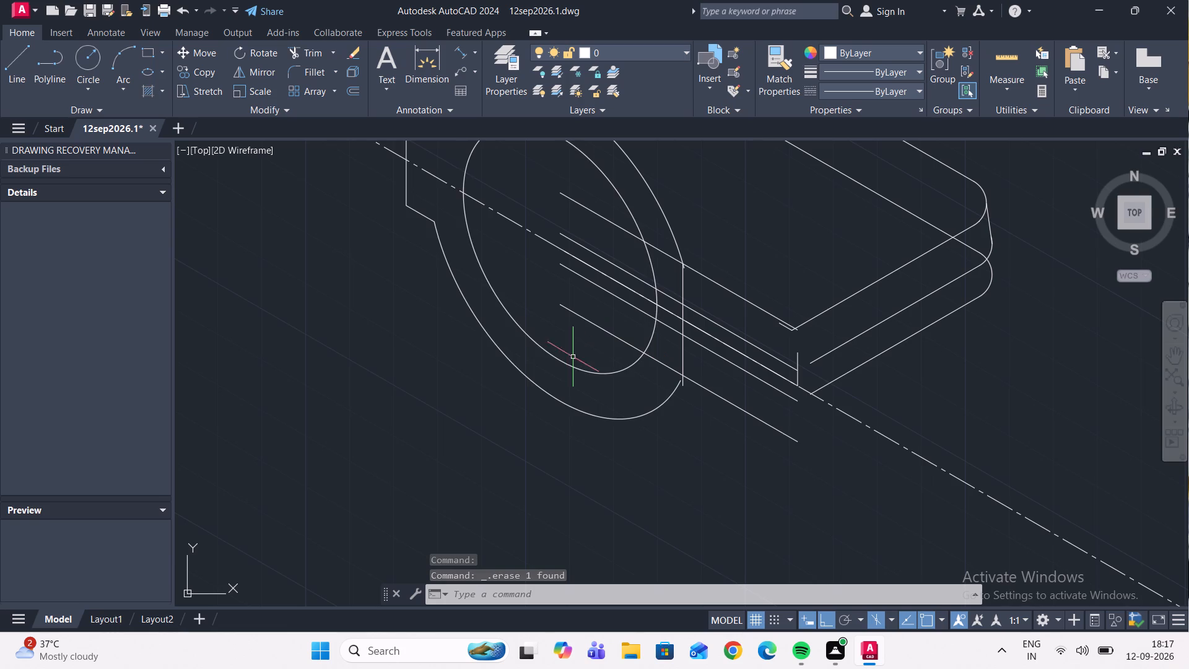
{"action": "left_click", "coordinate": [532, 382]}
{"action": "scroll", "coordinate": [533, 365], "scroll_direction": "down", "scroll_amount": 1}
{"action": "middle_click_drag", "start_coordinate": [534, 375], "coordinate": [536, 433]}
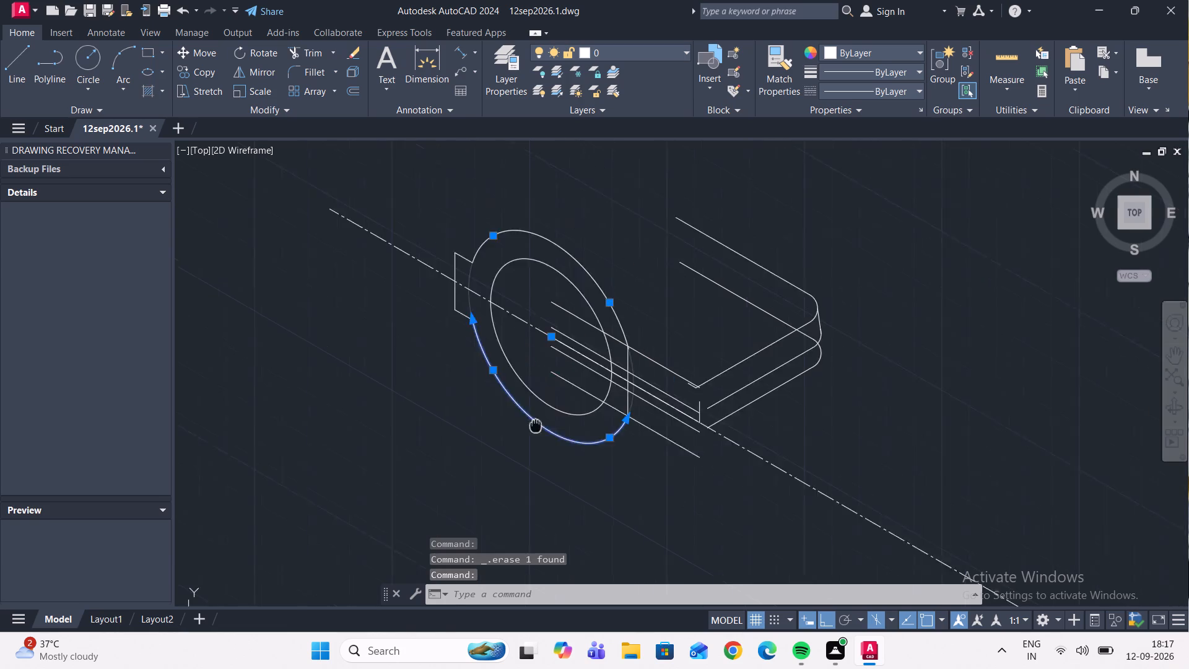
{"action": "middle_click_drag", "start_coordinate": [536, 433], "coordinate": [538, 503]}
{"action": "key", "text": "Escape"}
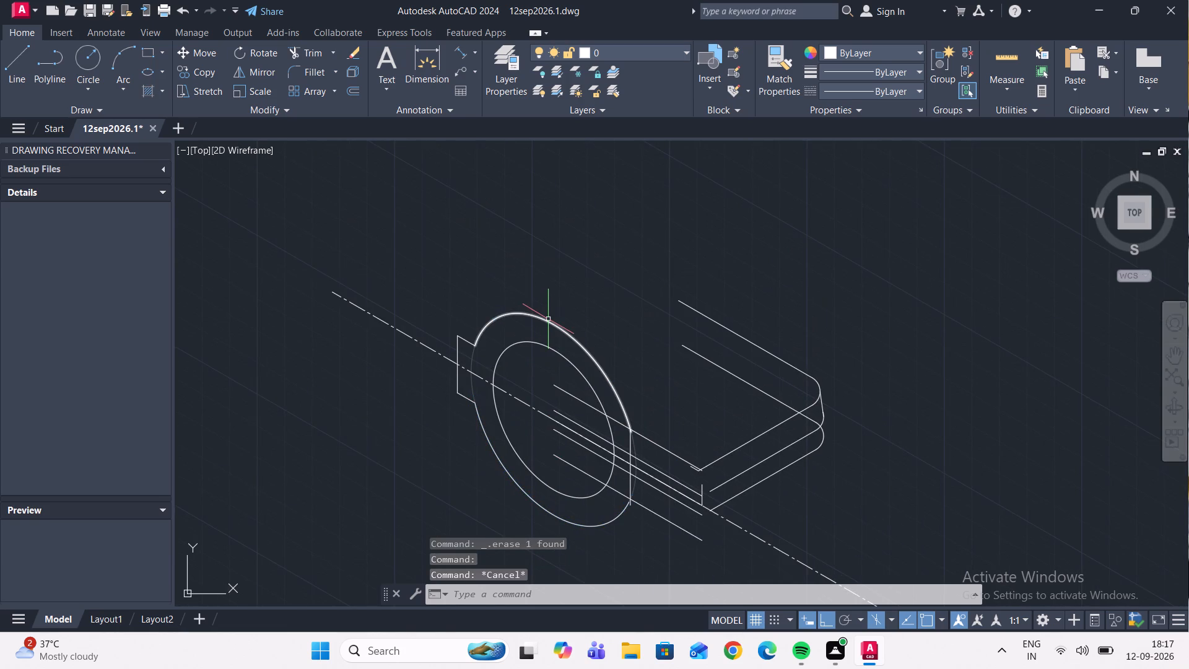
{"action": "left_click", "coordinate": [308, 48]}
{"action": "scroll", "coordinate": [599, 299], "scroll_direction": "down", "scroll_amount": 2}
{"action": "scroll", "coordinate": [586, 362], "scroll_direction": "up", "scroll_amount": 3}
{"action": "scroll", "coordinate": [598, 426], "scroll_direction": "up", "scroll_amount": 2}
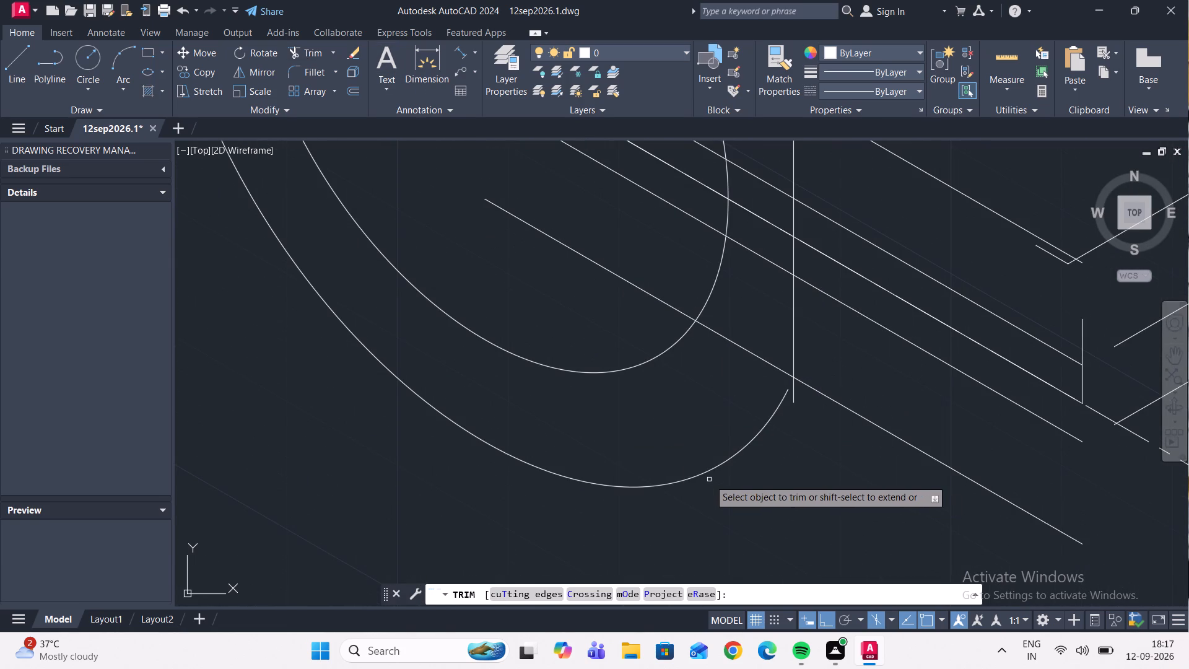
{"action": "key", "text": "Tab"}
{"action": "key", "text": "Tab"}
{"action": "key", "text": "Tab"}
{"action": "key", "text": "Tab"}
{"action": "key", "text": "Tab"}
{"action": "key", "text": "Tab"}
{"action": "key", "text": "Tab"}
{"action": "key", "text": "Tab"}
{"action": "key", "text": "Tab"}
{"action": "key", "text": "Tab"}
{"action": "key", "text": "Tab"}
{"action": "key", "text": "Tab"}
{"action": "key", "text": "Tab"}
{"action": "key", "text": "Tab"}
{"action": "key", "text": "Tab"}
{"action": "key", "text": "Tab"}
{"action": "key", "text": "Tab"}
{"action": "key", "text": "Tab"}
{"action": "key", "text": "Tab"}
{"action": "key", "text": "Tab"}
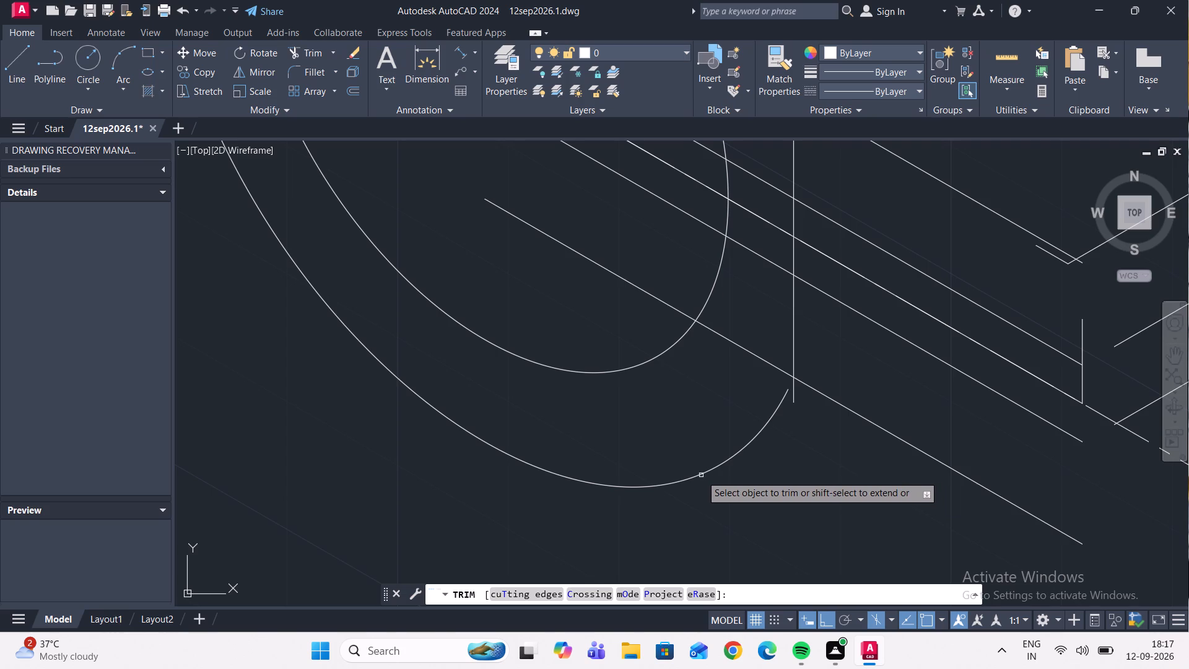
{"action": "scroll", "coordinate": [712, 473], "scroll_direction": "down", "scroll_amount": 3}
{"action": "key", "text": "Tab"}
{"action": "key", "text": "Tab"}
{"action": "key", "text": "Tab"}
{"action": "key", "text": "Tab"}
{"action": "key", "text": "Tab"}
{"action": "key", "text": "Tab"}
{"action": "key", "text": "Tab"}
{"action": "key", "text": "Tab"}
{"action": "key", "text": "Tab"}
{"action": "key", "text": "Tab"}
{"action": "key", "text": "Tab"}
{"action": "key", "text": "Tab"}
{"action": "key", "text": "Tab"}
{"action": "key", "text": "Tab"}
{"action": "key", "text": "Tab"}
{"action": "key", "text": "Tab"}
{"action": "key", "text": "Tab"}
{"action": "key", "text": "Tab"}
{"action": "key", "text": "Tab"}
{"action": "key", "text": "Tab"}
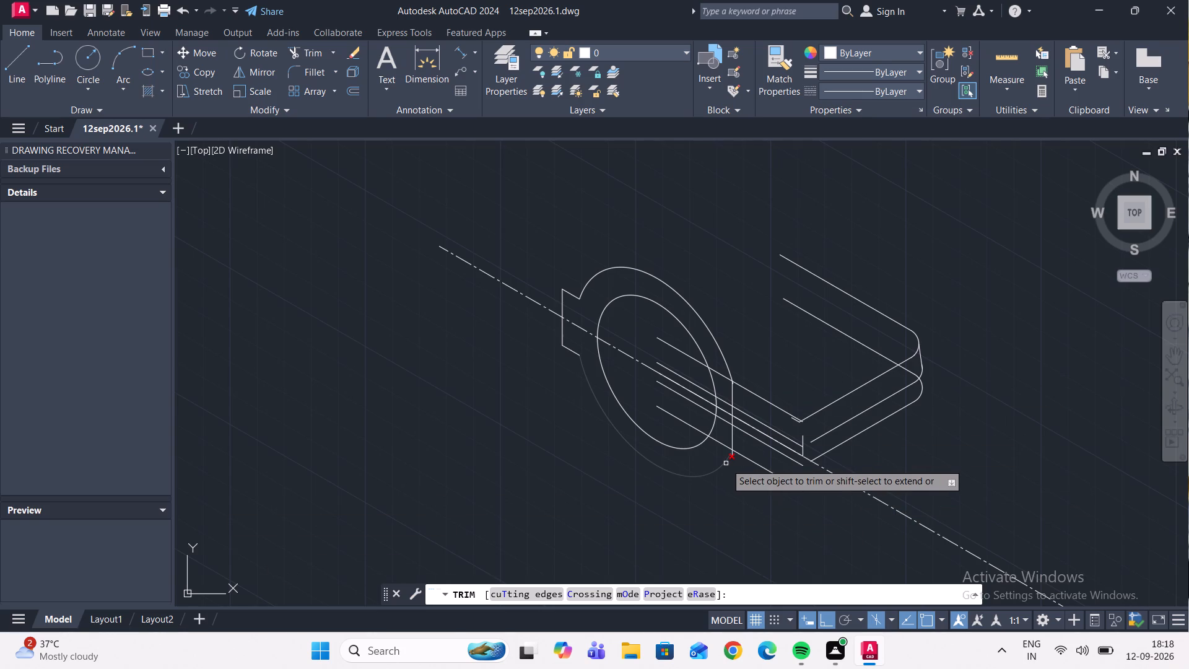
{"action": "key", "text": "Tab"}
{"action": "key", "text": "Tab"}
{"action": "key", "text": "Tab"}
{"action": "key", "text": "Tab"}
{"action": "key", "text": "Tab"}
{"action": "key", "text": "Tab"}
{"action": "key", "text": "Tab"}
{"action": "key", "text": "Tab"}
{"action": "key", "text": "Tab"}
{"action": "key", "text": "Tab"}
{"action": "key", "text": "Tab"}
{"action": "key", "text": "Tab"}
{"action": "key", "text": "Tab"}
{"action": "key", "text": "Tab"}
{"action": "key", "text": "Tab"}
{"action": "key", "text": "Tab"}
{"action": "key", "text": "Tab"}
{"action": "key", "text": "Tab"}
{"action": "key", "text": "Tab"}
{"action": "key", "text": "Tab"}
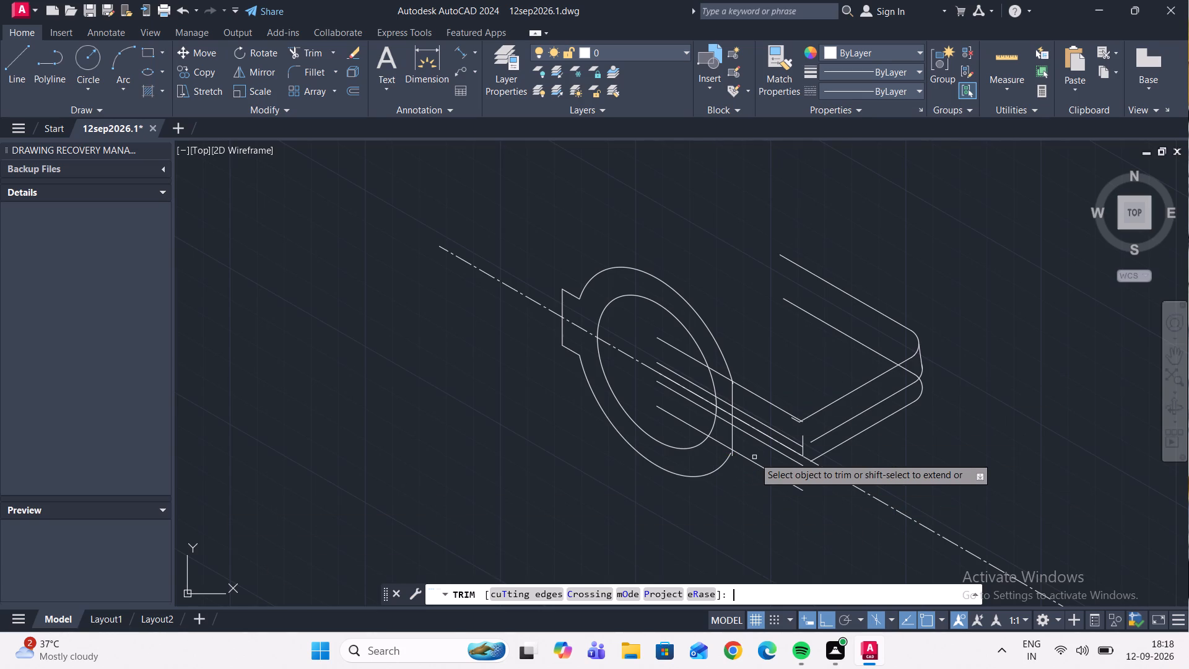
{"action": "left_click", "coordinate": [715, 472], "text": "shift"}
Trim the short stub of the ring's upper outer arc that overshoots the new vertical edge.
{"action": "scroll", "coordinate": [724, 450], "scroll_direction": "up", "scroll_amount": 4}
{"action": "scroll", "coordinate": [775, 438], "scroll_direction": "up", "scroll_amount": 2}
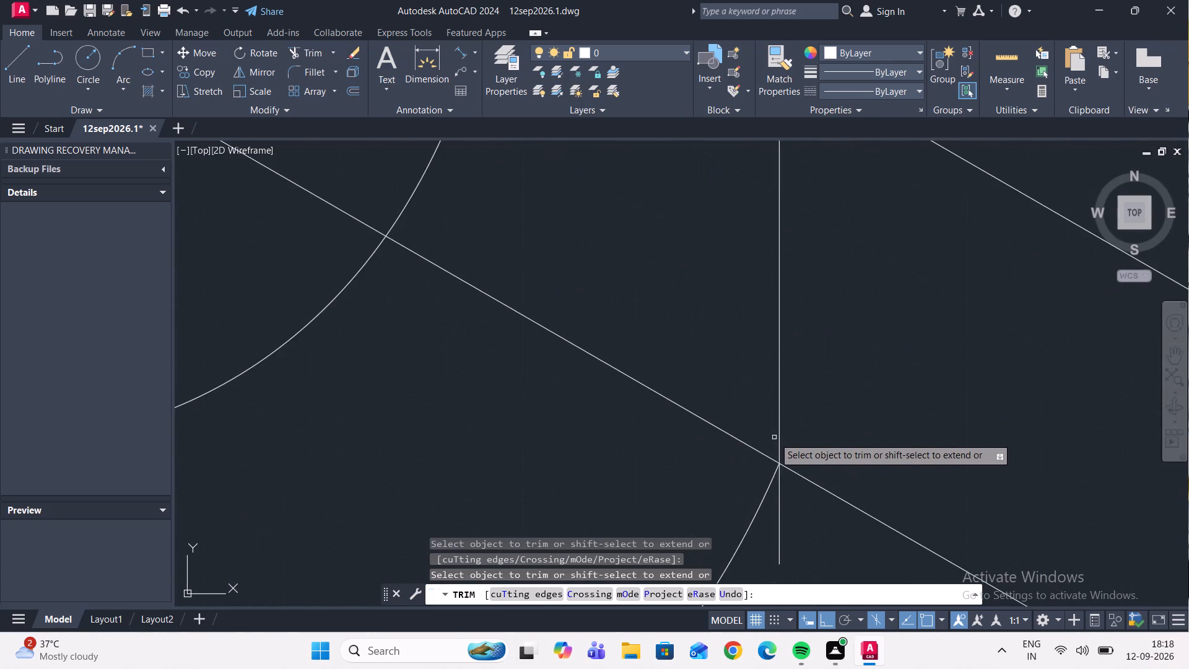
{"action": "scroll", "coordinate": [774, 437], "scroll_direction": "down", "scroll_amount": 3}
{"action": "middle_click_drag", "start_coordinate": [757, 411], "coordinate": [752, 510]}
{"action": "scroll", "coordinate": [756, 280], "scroll_direction": "up", "scroll_amount": 2}
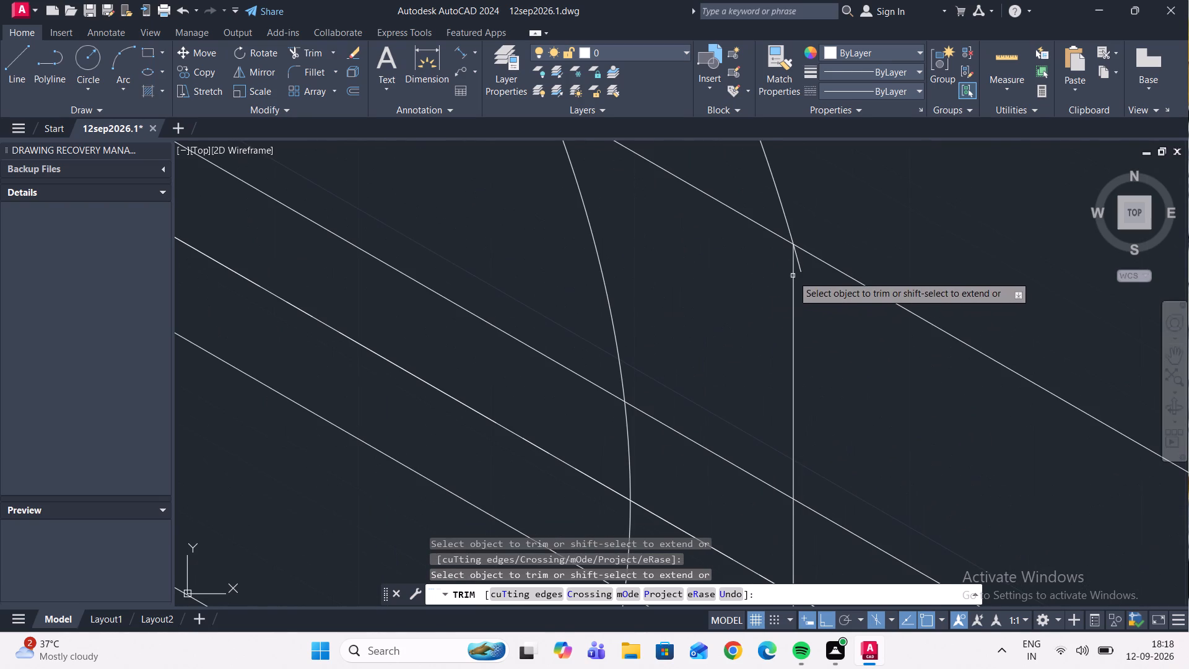
{"action": "left_click", "coordinate": [799, 269]}
{"action": "scroll", "coordinate": [801, 269], "scroll_direction": "down", "scroll_amount": 5}
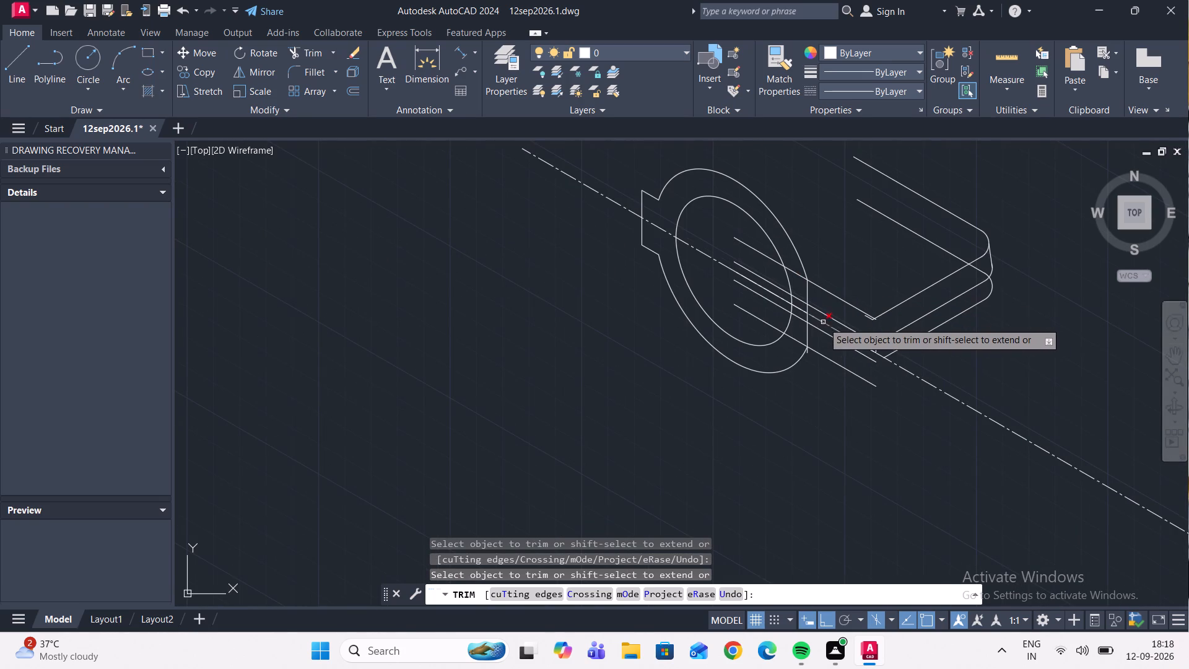
Trim the short stub of the ring's new vertical edge that overshoots below the lowest arm line.
{"action": "scroll", "coordinate": [794, 346], "scroll_direction": "up", "scroll_amount": 4}
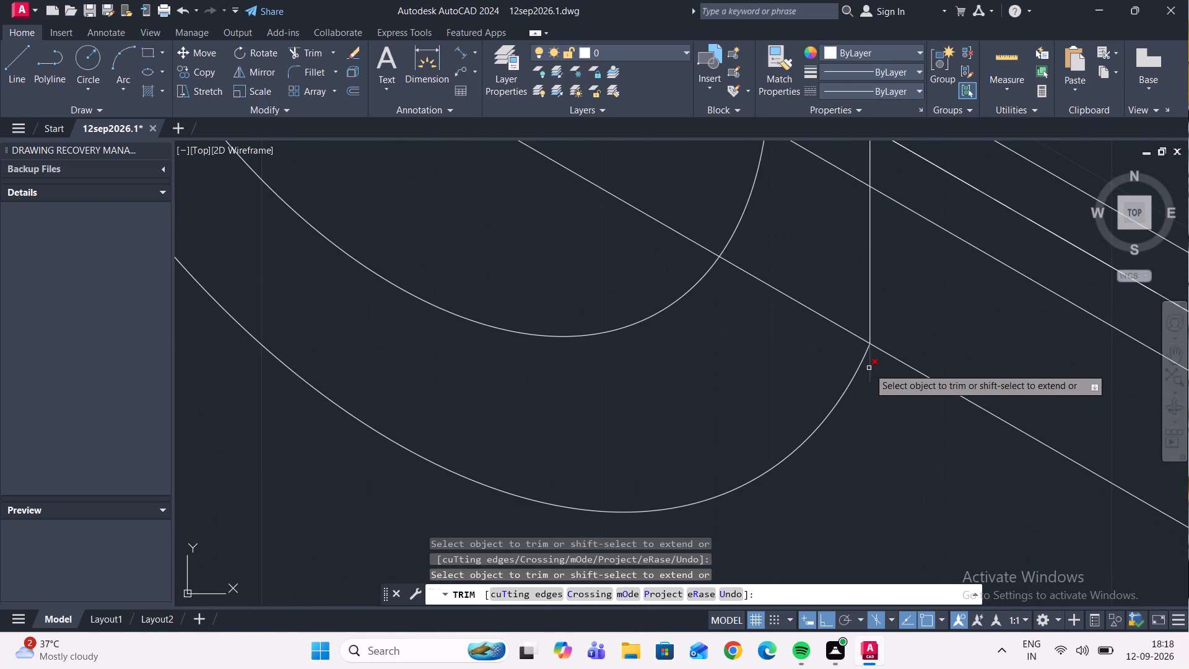
{"action": "left_click", "coordinate": [869, 367]}
{"action": "scroll", "coordinate": [870, 367], "scroll_direction": "down", "scroll_amount": 3}
{"action": "scroll", "coordinate": [865, 364], "scroll_direction": "up", "scroll_amount": 4}
{"action": "scroll", "coordinate": [865, 364], "scroll_direction": "down", "scroll_amount": 4}
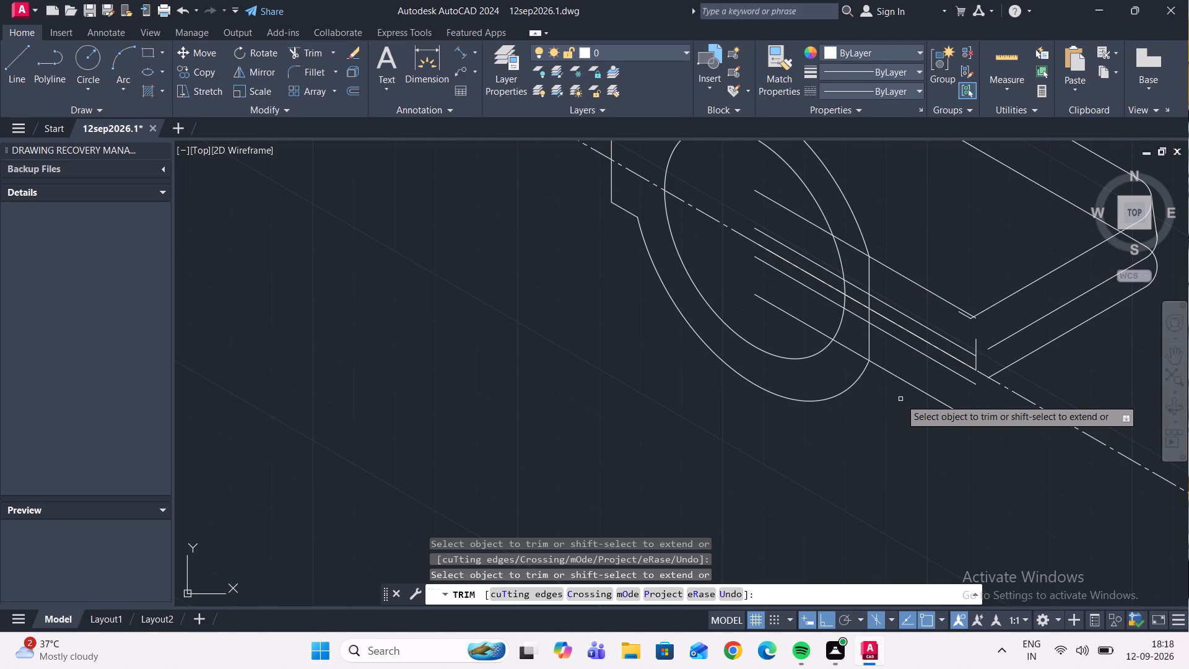
Trim the two small overshoots where the upper arm edges cross at the bend, leaving a clean corner.
{"action": "scroll", "coordinate": [884, 394], "scroll_direction": "down", "scroll_amount": 2}
{"action": "middle_click_drag", "start_coordinate": [897, 406], "coordinate": [726, 424]}
{"action": "scroll", "coordinate": [725, 419], "scroll_direction": "up", "scroll_amount": 2}
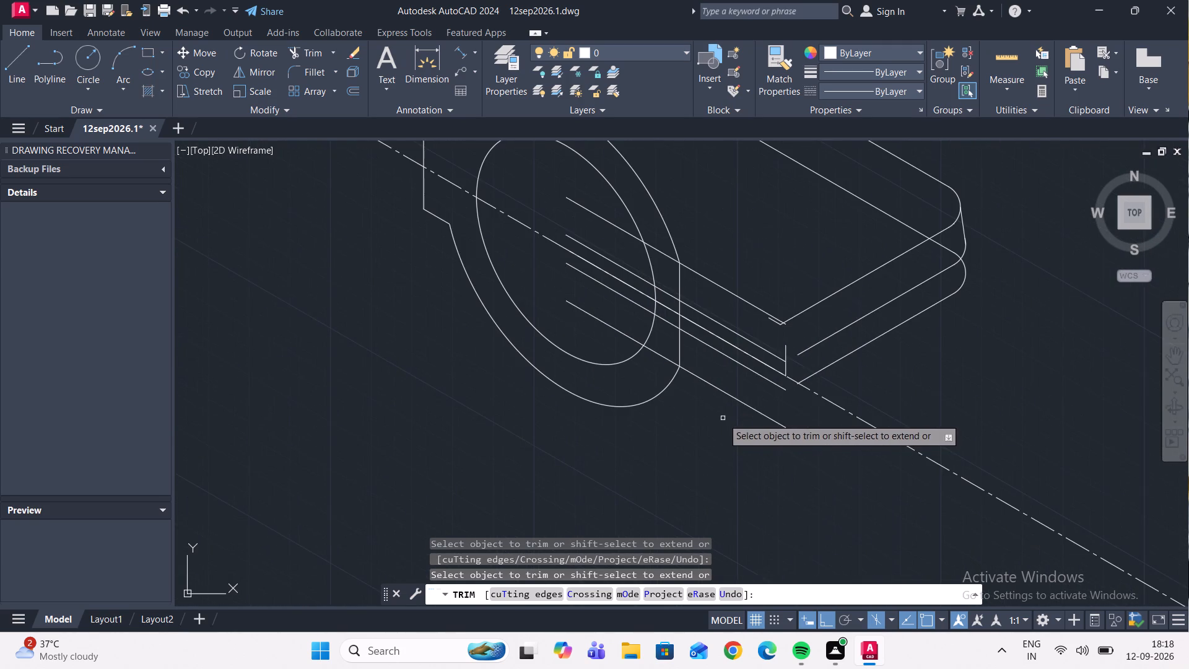
{"action": "scroll", "coordinate": [759, 319], "scroll_direction": "up", "scroll_amount": 3}
{"action": "left_click", "coordinate": [821, 325]}
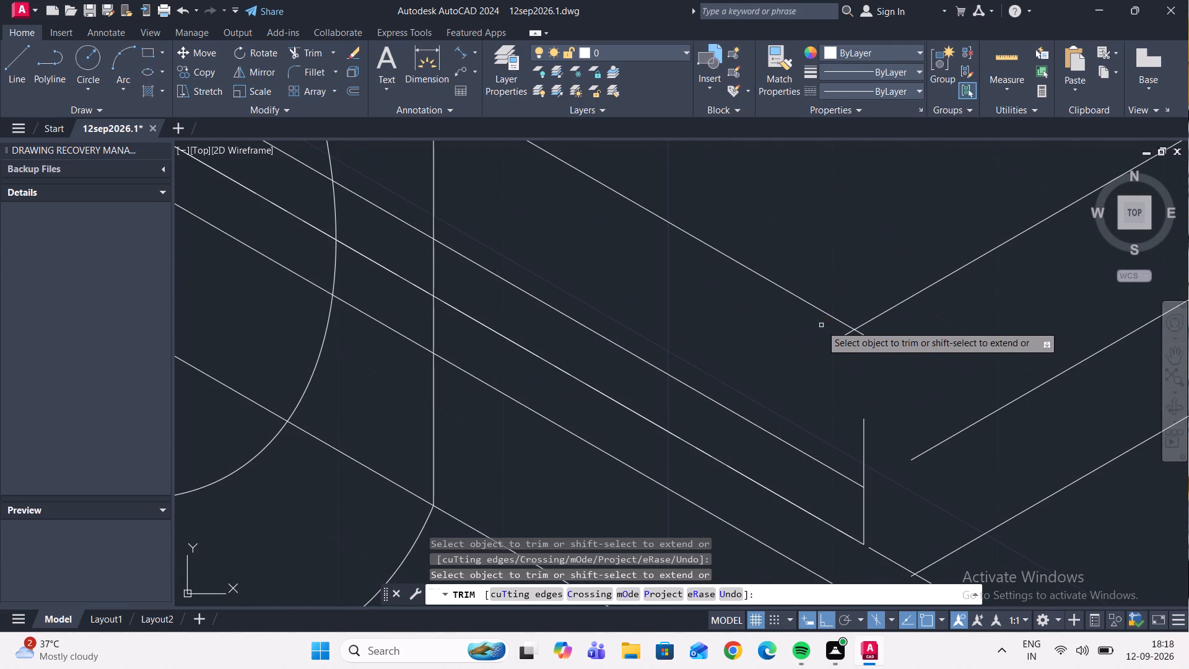
{"action": "left_click", "coordinate": [847, 334]}
{"action": "scroll", "coordinate": [829, 356], "scroll_direction": "down", "scroll_amount": 3}
{"action": "scroll", "coordinate": [832, 351], "scroll_direction": "up", "scroll_amount": 3}
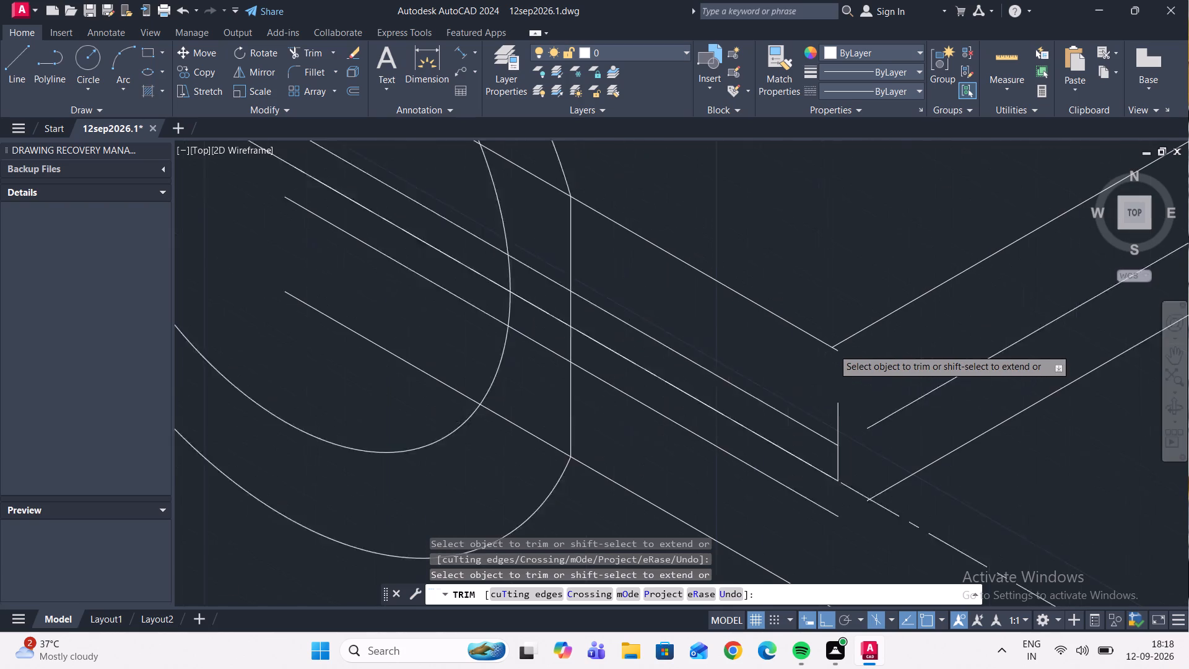
{"action": "left_click", "coordinate": [839, 354]}
{"action": "scroll", "coordinate": [839, 354], "scroll_direction": "down", "scroll_amount": 3}
{"action": "middle_click_drag", "start_coordinate": [839, 362], "coordinate": [839, 363]}
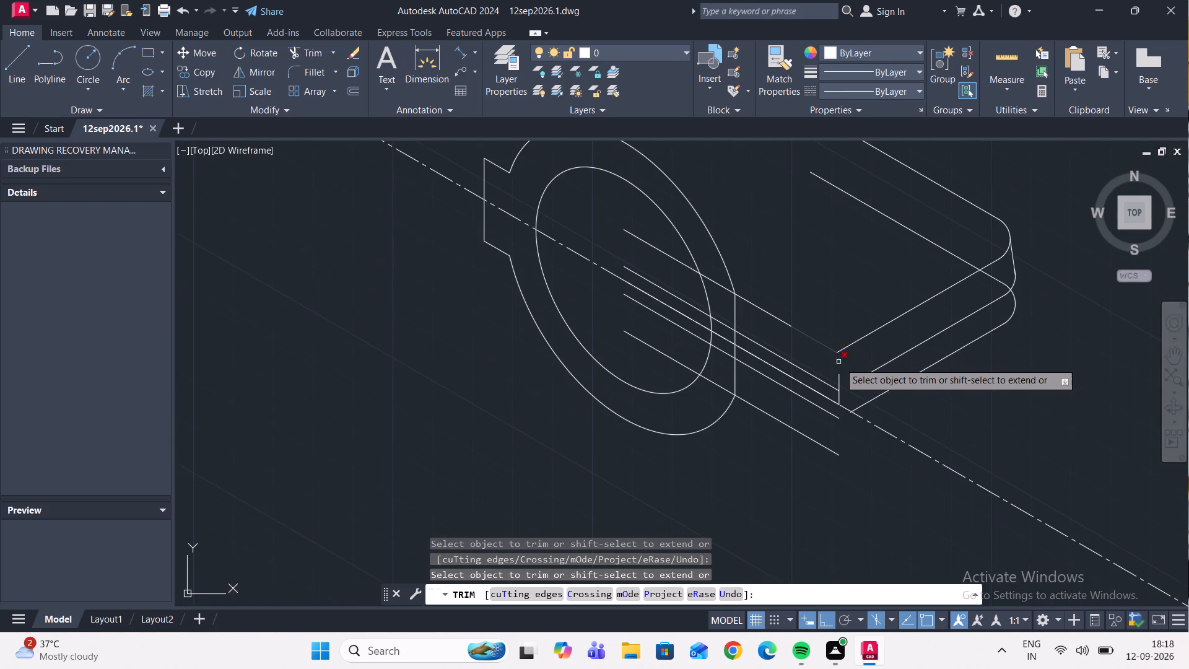
{"action": "middle_click_drag", "start_coordinate": [839, 363], "coordinate": [773, 348]}
{"action": "key", "text": "Escape"}
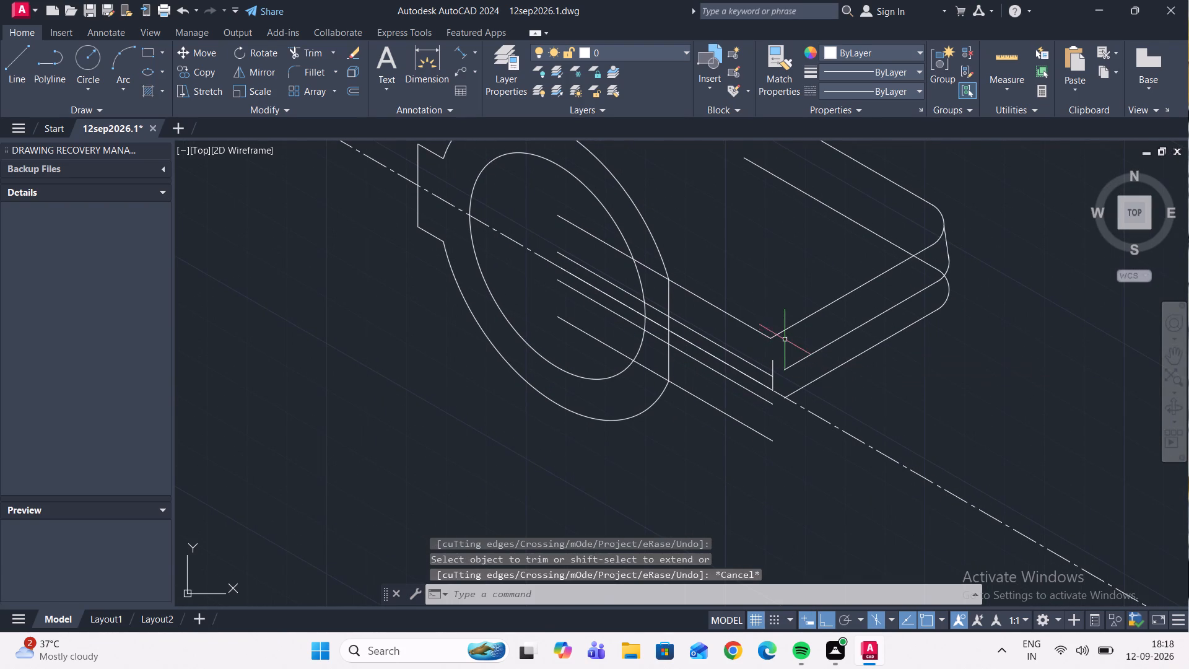
Draw a vertical line about 11 units long from the short vertical line's lower end to the end of the lowest arm line.
{"action": "scroll", "coordinate": [786, 338], "scroll_direction": "down", "scroll_amount": 3}
{"action": "scroll", "coordinate": [786, 363], "scroll_direction": "up", "scroll_amount": 4}
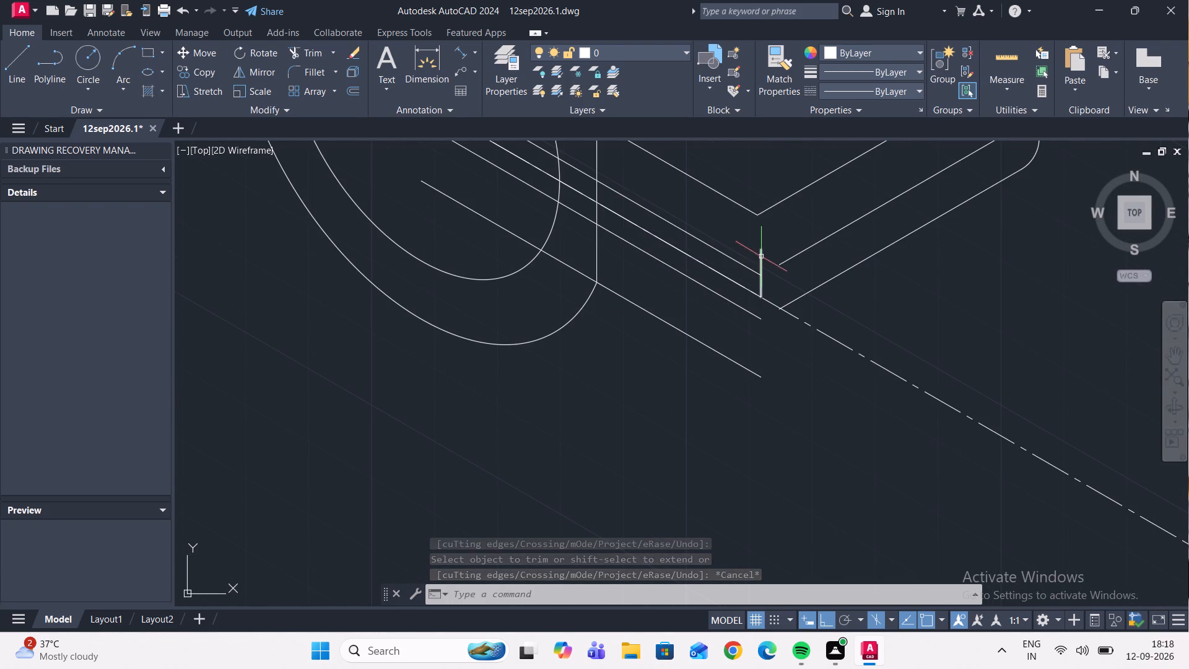
{"action": "left_click", "coordinate": [11, 71]}
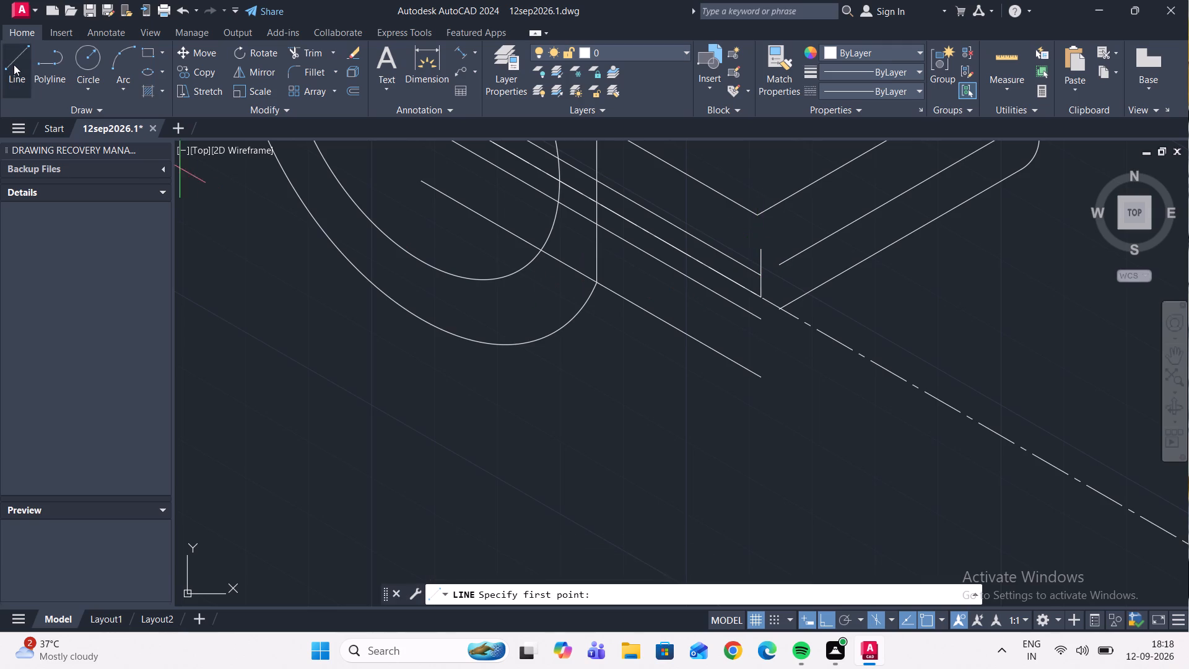
{"action": "left_click", "coordinate": [762, 294]}
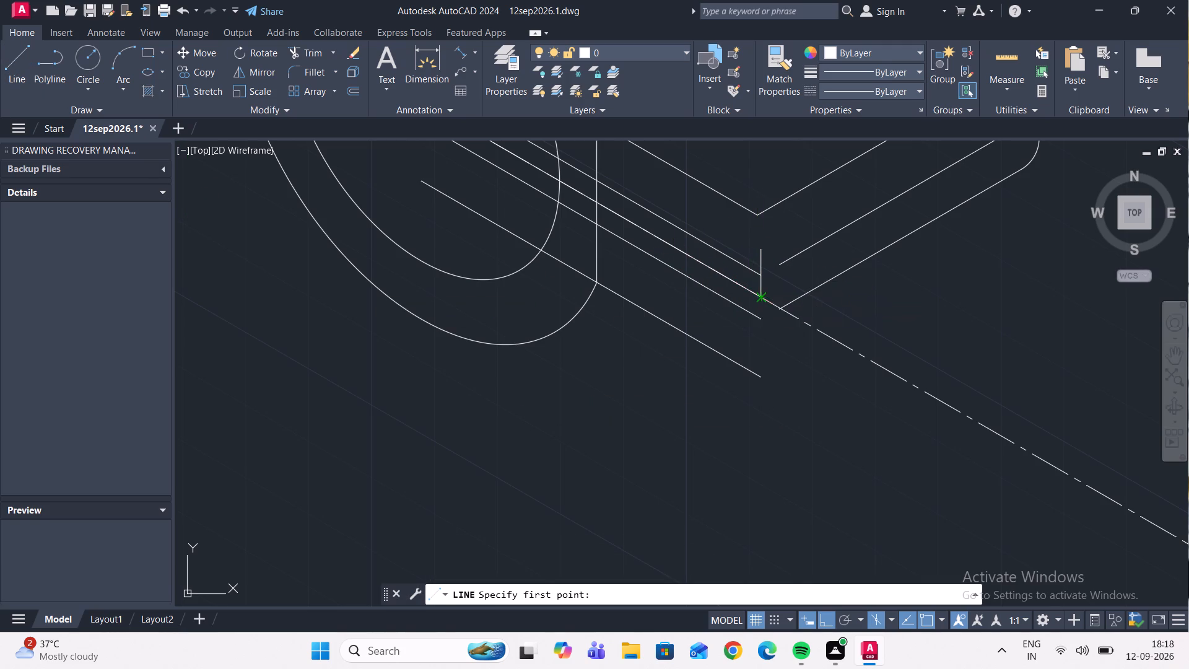
{"action": "left_click", "coordinate": [764, 380]}
{"action": "key", "text": "Escape"}
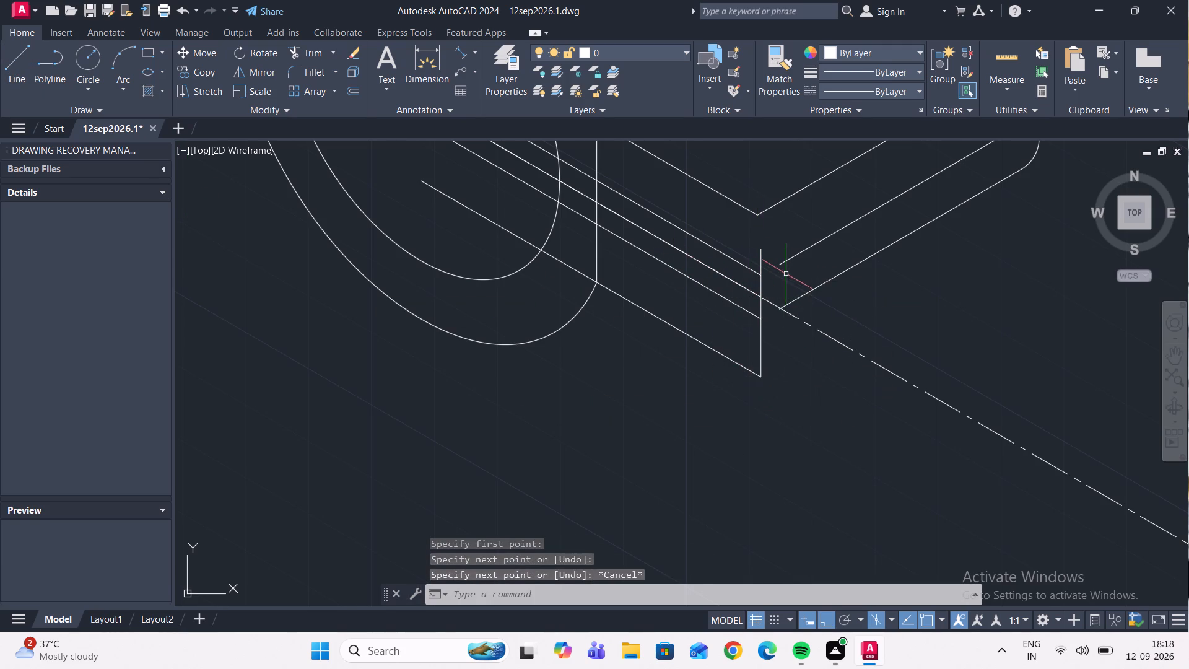
Delete the old short vertical line above the new one at the arm's bend.
{"action": "scroll", "coordinate": [770, 274], "scroll_direction": "up", "scroll_amount": 1}
{"action": "left_click", "coordinate": [756, 258]}
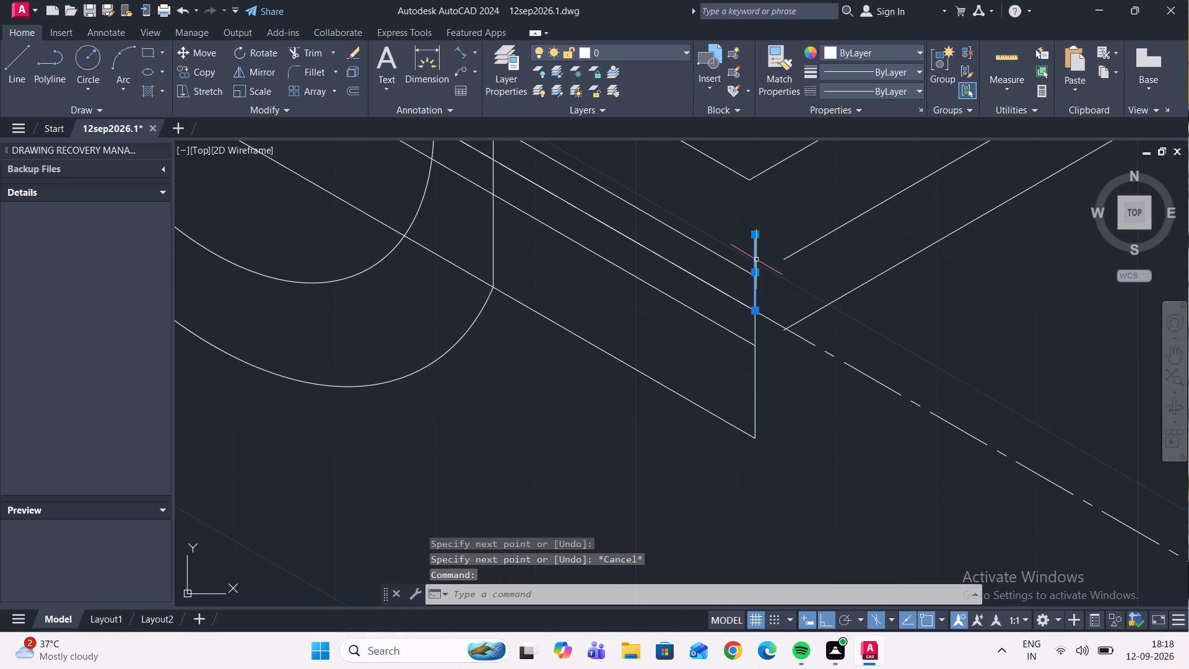
{"action": "key", "text": "Delete"}
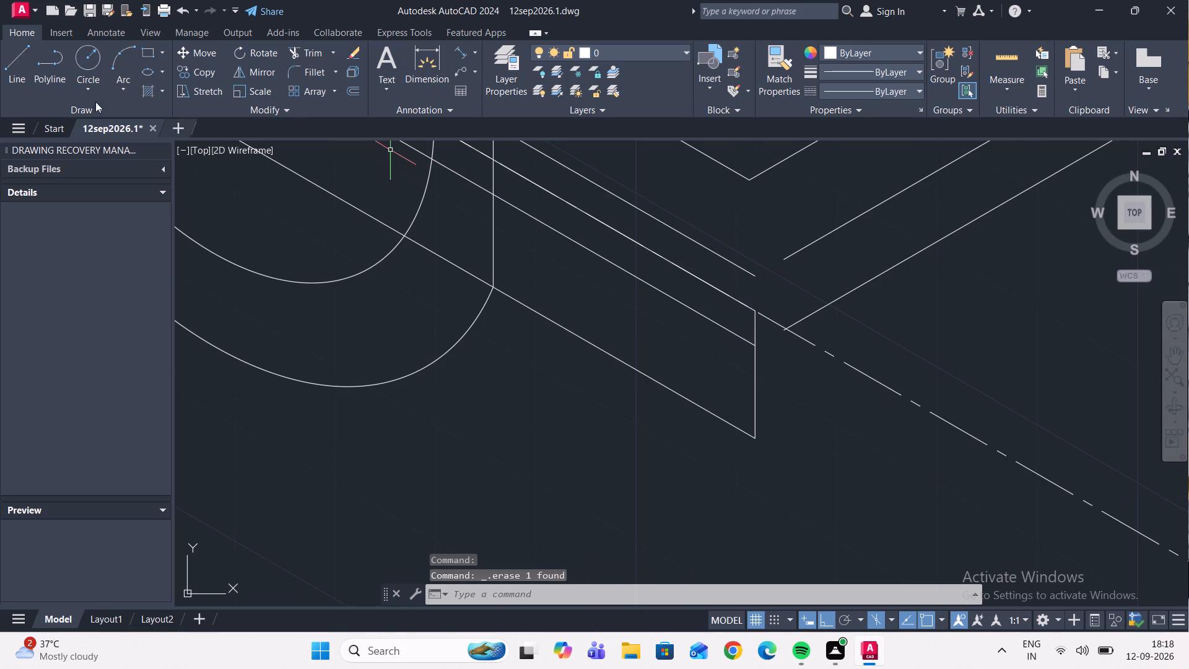
Draw a vertical line from the new line's upper end straight up past the bend corner of the upper arm edges.
{"action": "left_click", "coordinate": [30, 69]}
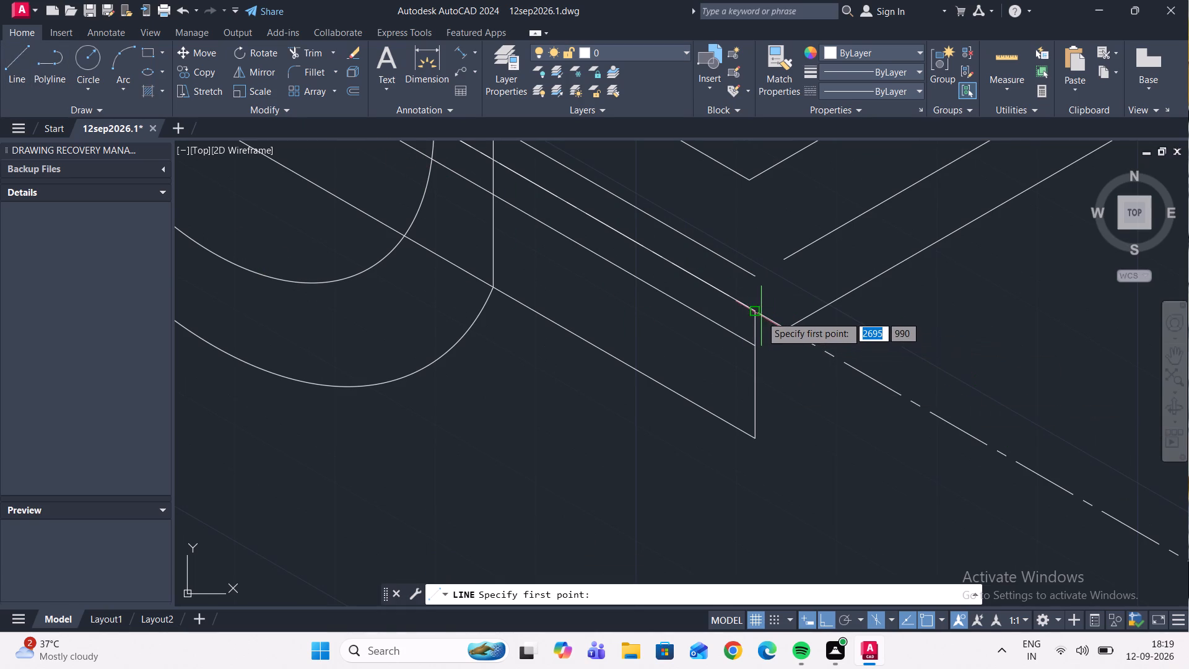
{"action": "left_click", "coordinate": [751, 313]}
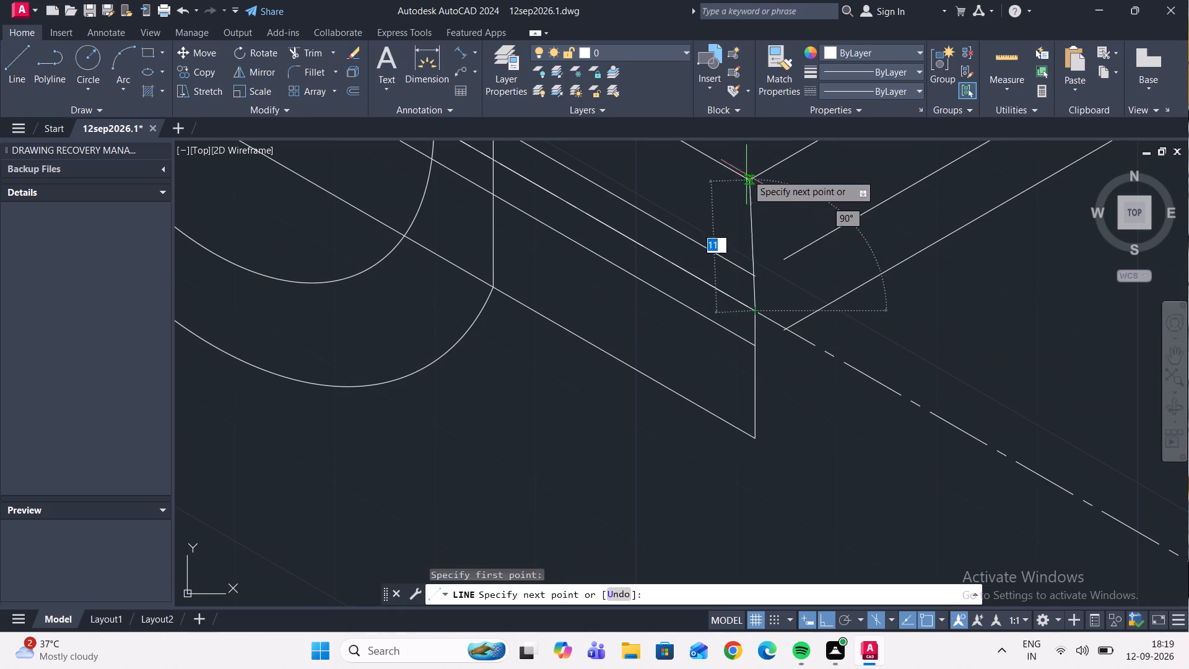
{"action": "scroll", "coordinate": [773, 196], "scroll_direction": "down", "scroll_amount": 2}
{"action": "middle_click_drag", "start_coordinate": [777, 218], "coordinate": [777, 278]}
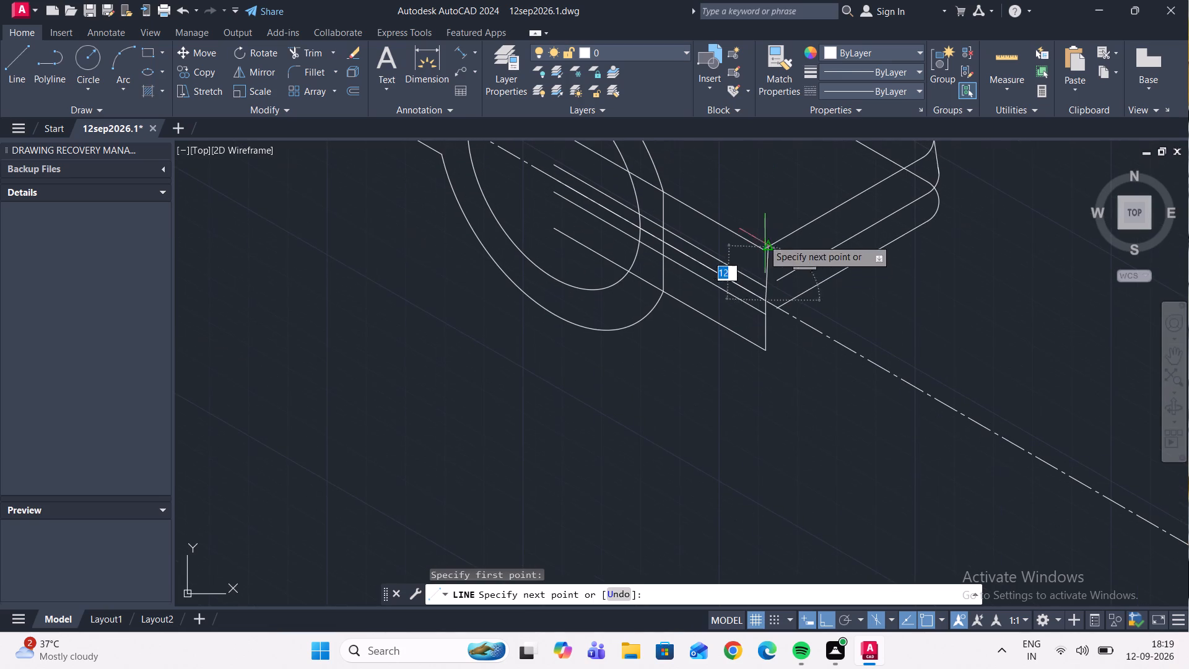
{"action": "scroll", "coordinate": [756, 205], "scroll_direction": "up", "scroll_amount": 1}
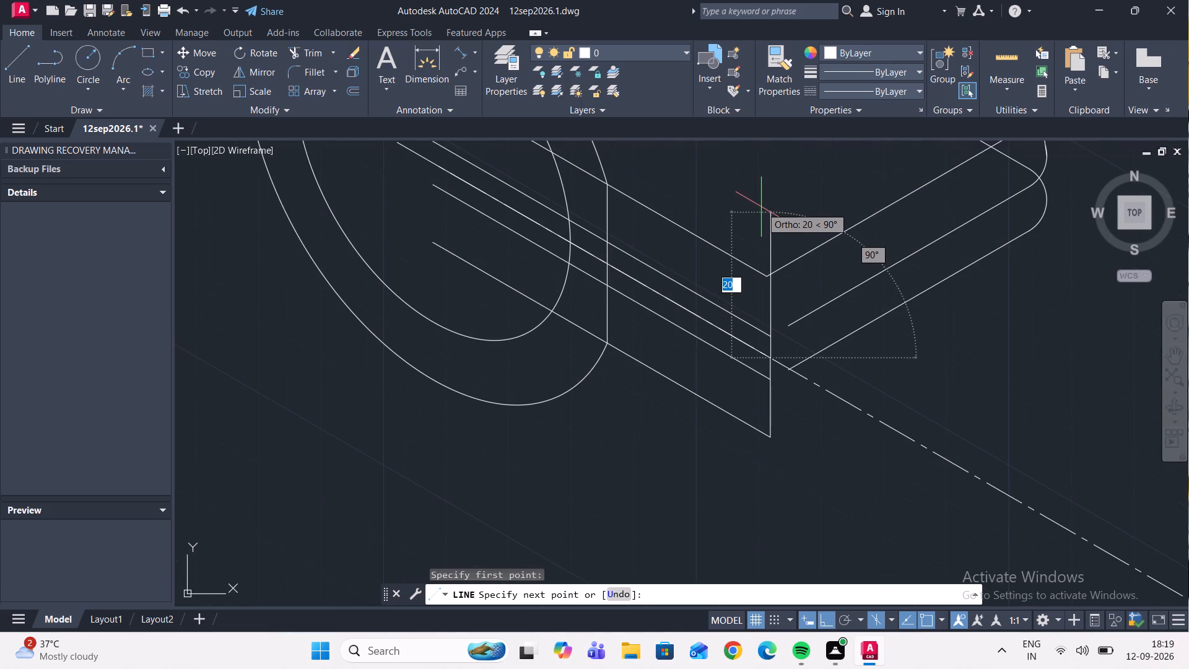
{"action": "left_click", "coordinate": [763, 250]}
{"action": "key", "text": "Escape"}
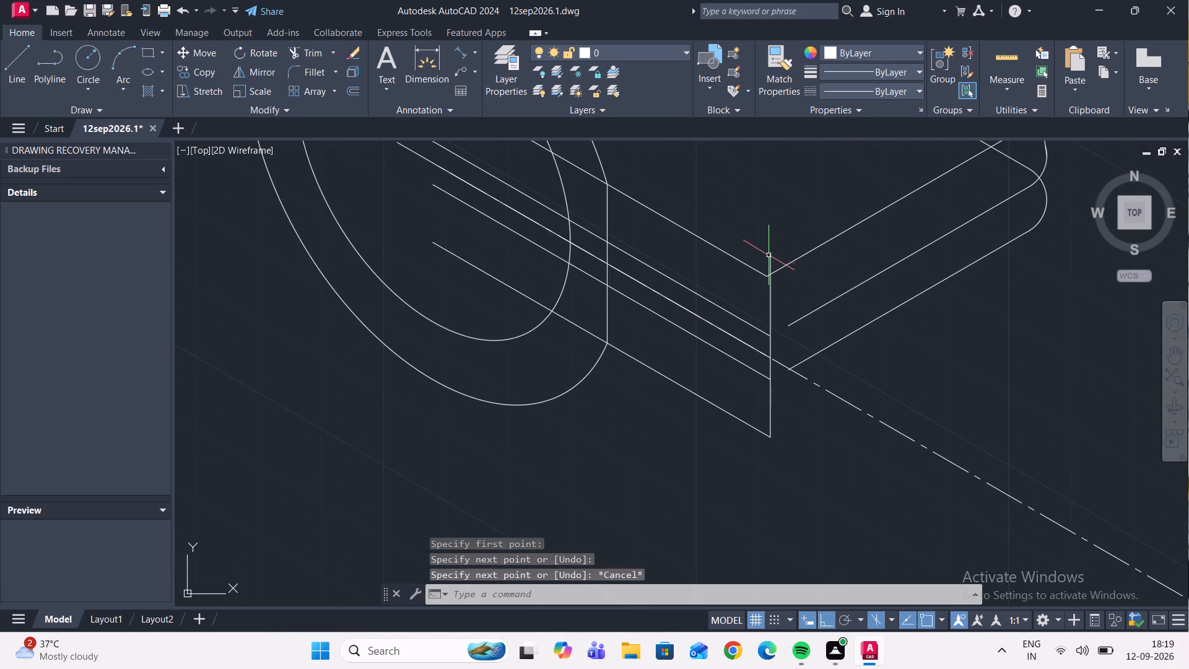
Examine where the upper arm edge meets the ring's vertical edge and the new vertical line at the bend.
{"action": "scroll", "coordinate": [764, 265], "scroll_direction": "up", "scroll_amount": 1}
{"action": "scroll", "coordinate": [712, 256], "scroll_direction": "down", "scroll_amount": 1}
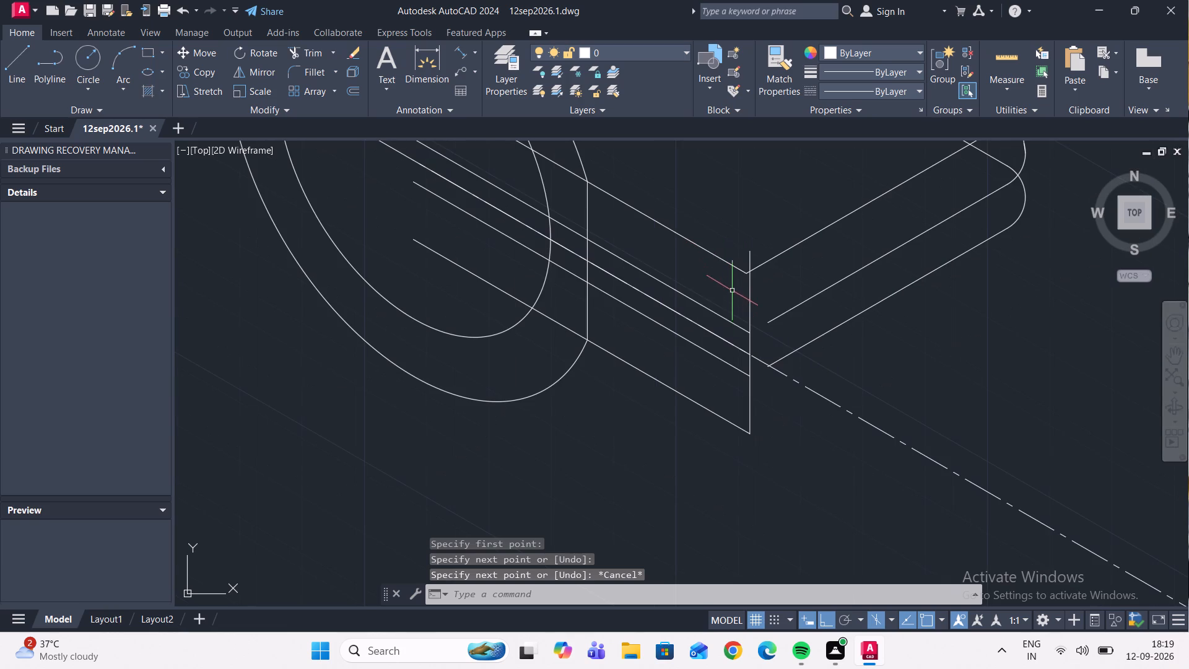
{"action": "scroll", "coordinate": [746, 276], "scroll_direction": "down", "scroll_amount": 2}
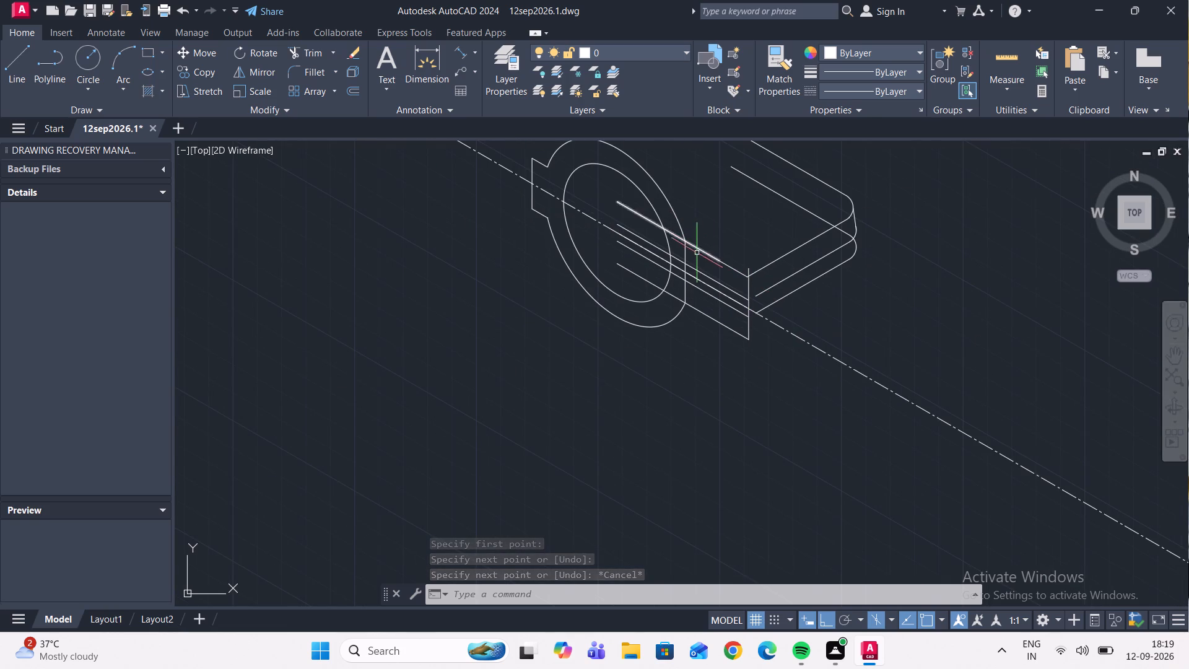
{"action": "middle_click_drag", "start_coordinate": [676, 219], "coordinate": [676, 227]}
{"action": "scroll", "coordinate": [678, 251], "scroll_direction": "up", "scroll_amount": 5}
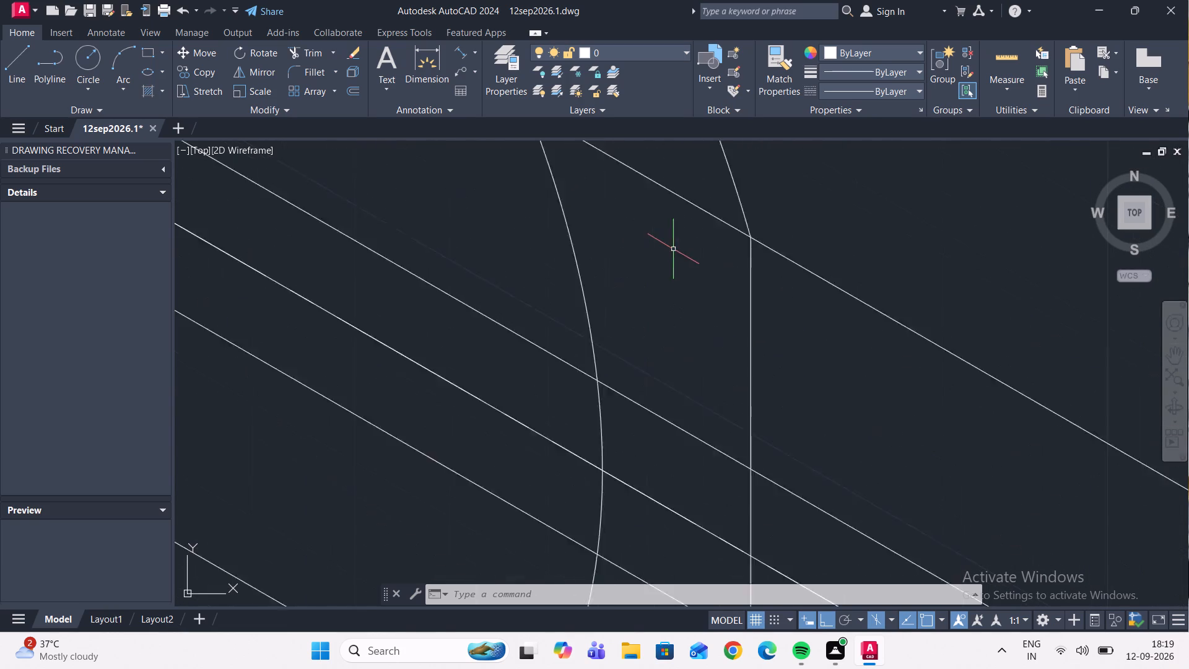
{"action": "scroll", "coordinate": [674, 248], "scroll_direction": "up", "scroll_amount": 1}
{"action": "scroll", "coordinate": [765, 205], "scroll_direction": "up", "scroll_amount": 2}
{"action": "scroll", "coordinate": [807, 230], "scroll_direction": "down", "scroll_amount": 7}
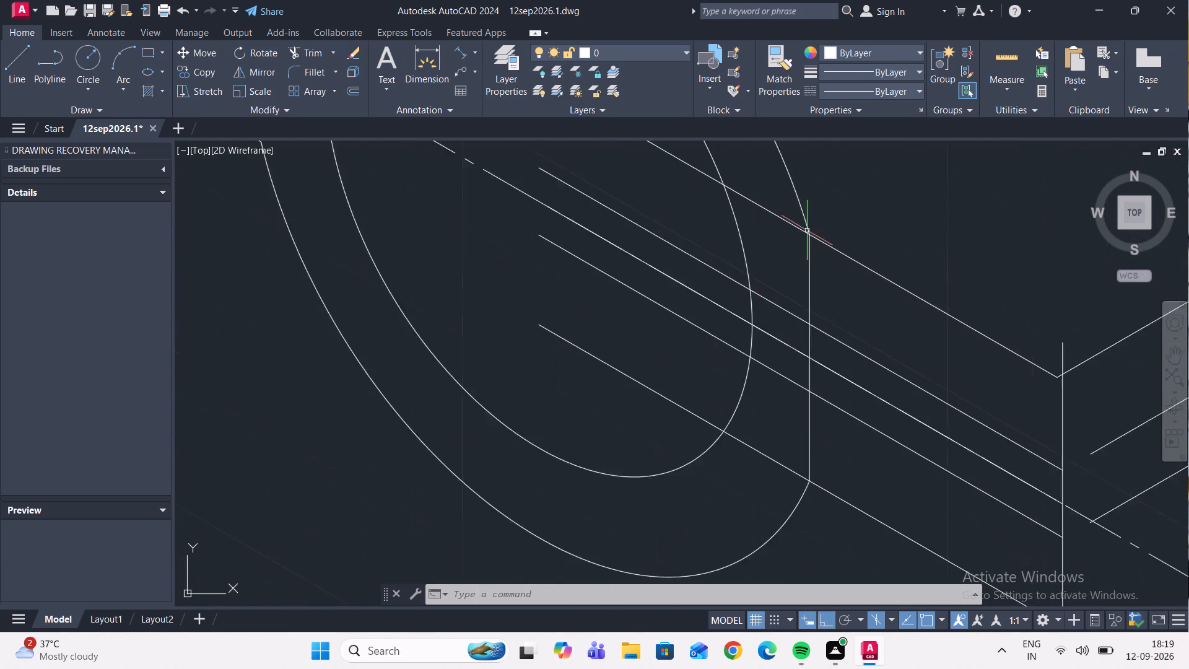
{"action": "middle_click_drag", "start_coordinate": [845, 234], "coordinate": [695, 247]}
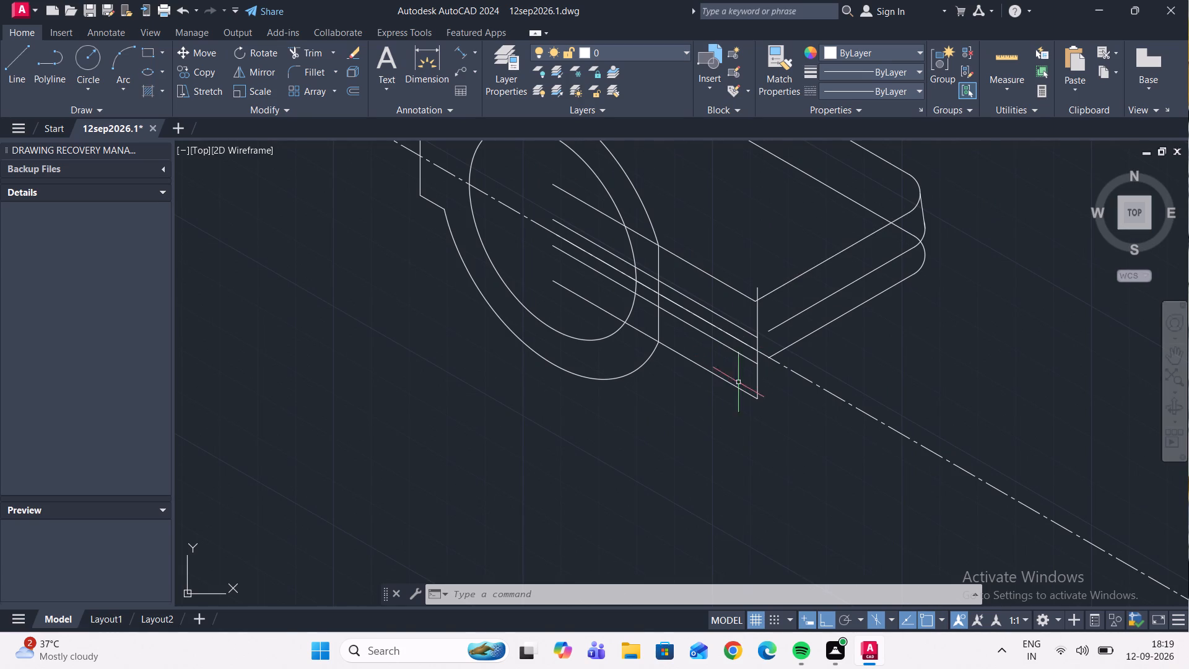
{"action": "scroll", "coordinate": [756, 383], "scroll_direction": "up", "scroll_amount": 1}
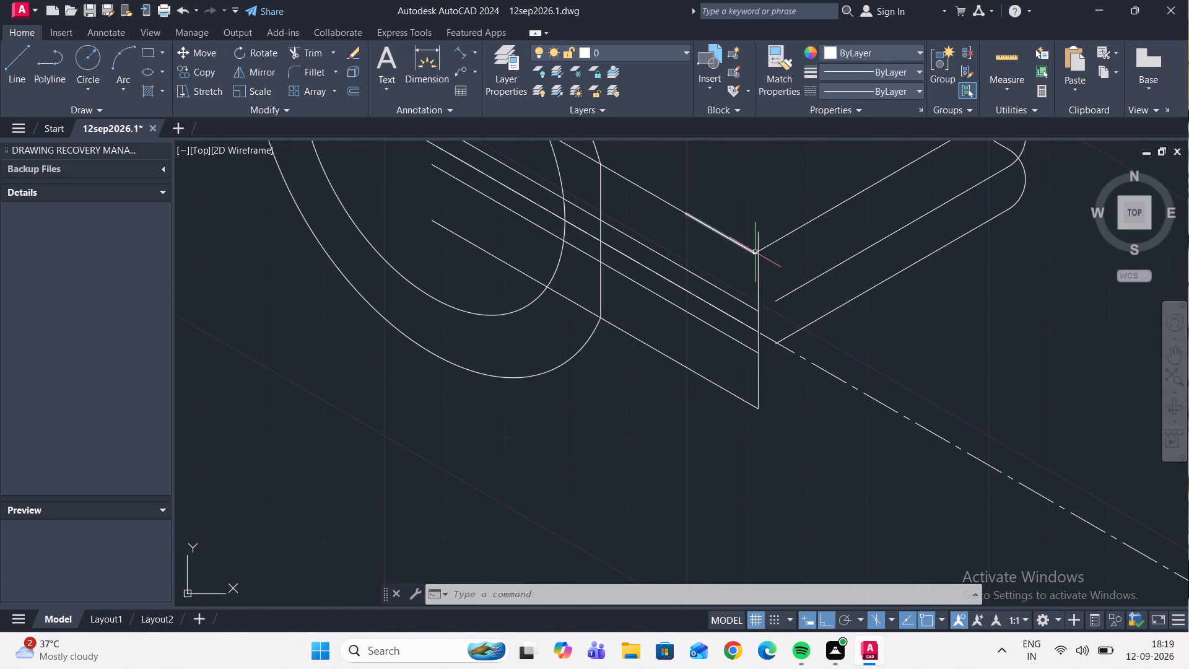
{"action": "scroll", "coordinate": [755, 252], "scroll_direction": "up", "scroll_amount": 1}
{"action": "scroll", "coordinate": [750, 251], "scroll_direction": "down", "scroll_amount": 1}
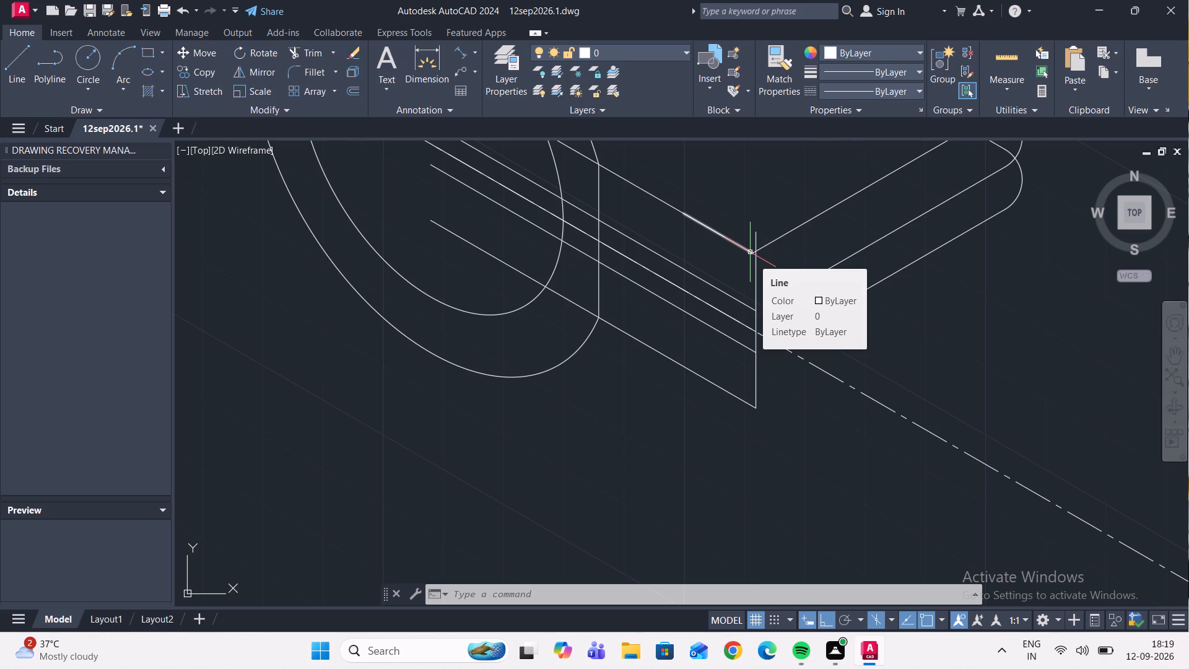
{"action": "scroll", "coordinate": [769, 113], "scroll_direction": "down", "scroll_amount": 1}
{"action": "scroll", "coordinate": [753, 211], "scroll_direction": "up", "scroll_amount": 1}
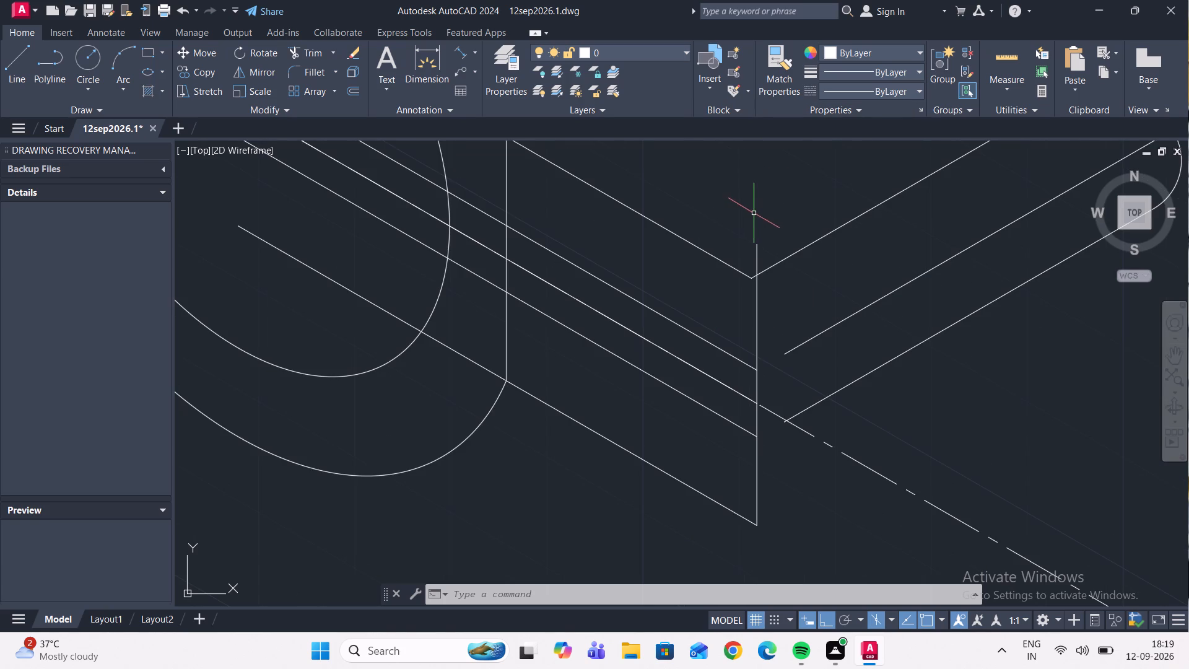
{"action": "scroll", "coordinate": [760, 260], "scroll_direction": "up", "scroll_amount": 1}
{"action": "scroll", "coordinate": [756, 268], "scroll_direction": "down", "scroll_amount": 1}
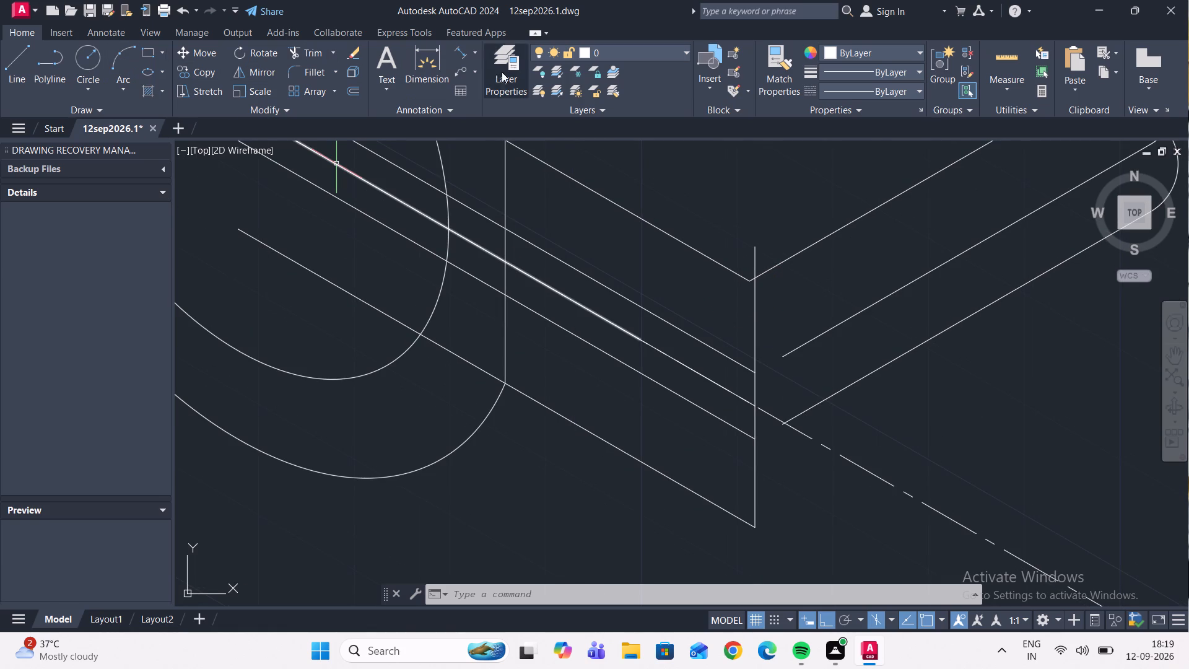
Measure the height from the upper arm edge to the lowest arm line at the bend using a temporary aligned dimension.
{"action": "left_click", "coordinate": [461, 51]}
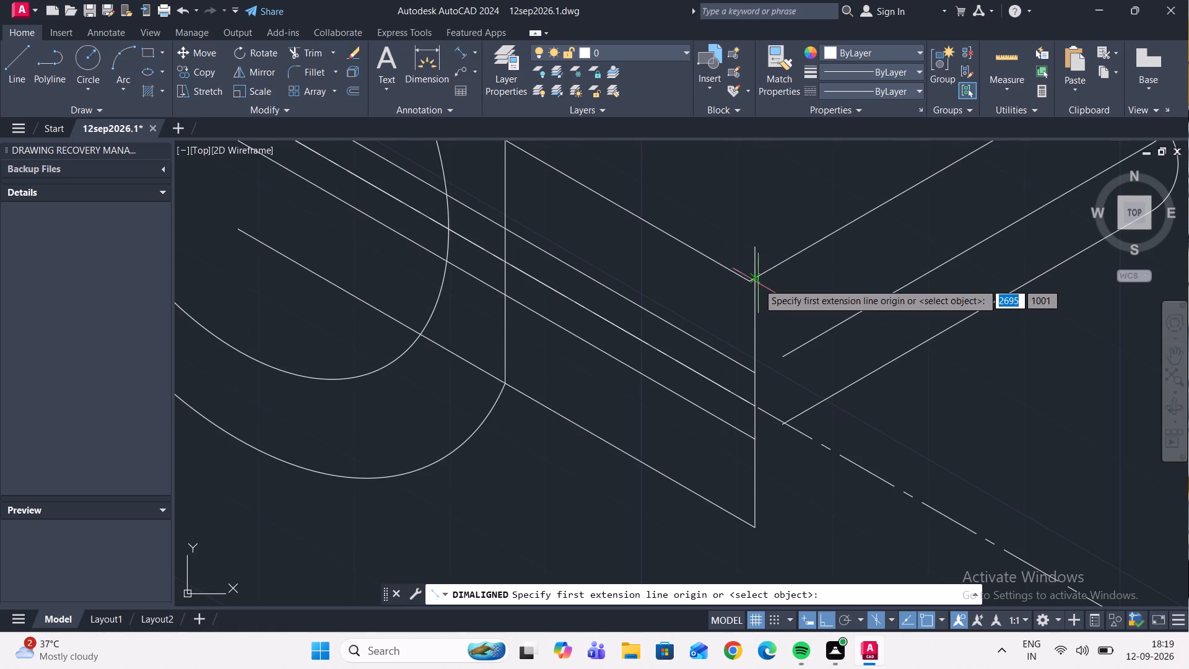
{"action": "left_click", "coordinate": [757, 281]}
{"action": "left_click", "coordinate": [756, 530]}
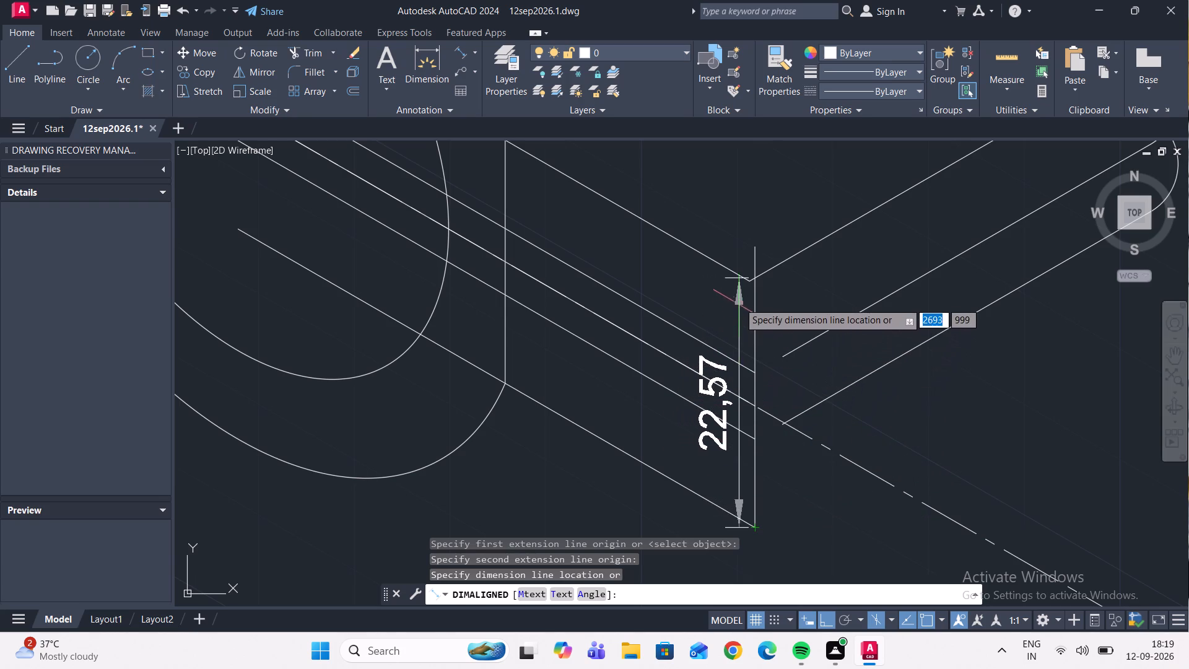
{"action": "scroll", "coordinate": [743, 289], "scroll_direction": "up", "scroll_amount": 3}
{"action": "scroll", "coordinate": [734, 286], "scroll_direction": "down", "scroll_amount": 4}
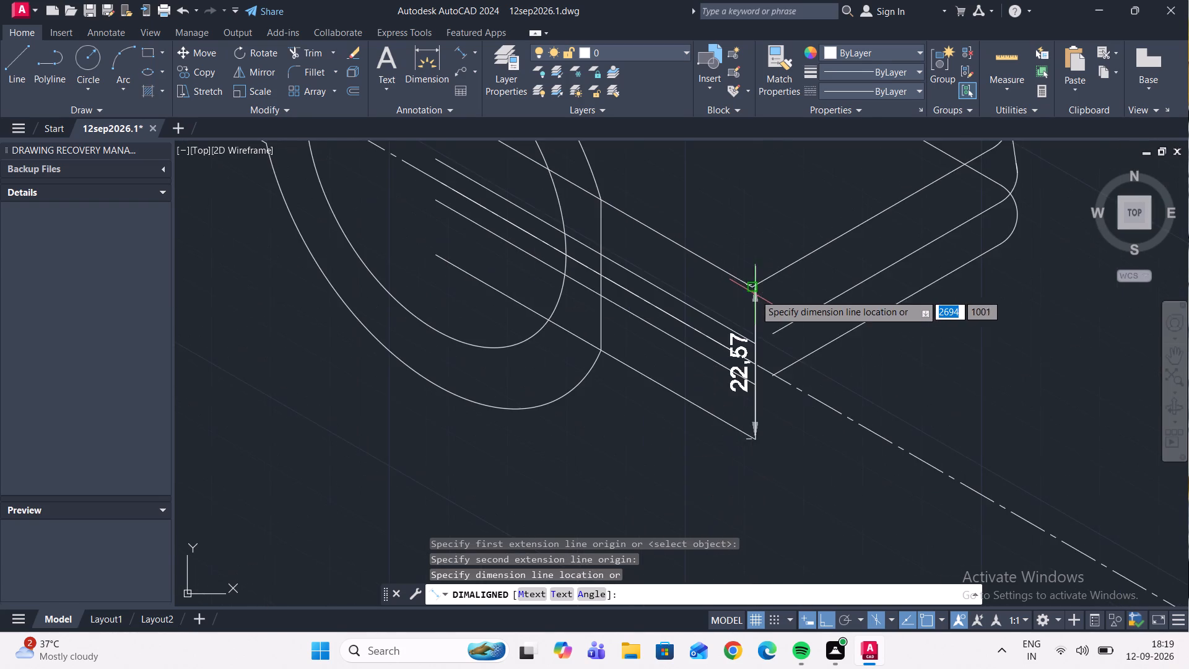
{"action": "scroll", "coordinate": [753, 312], "scroll_direction": "up", "scroll_amount": 2}
{"action": "key", "text": "Escape"}
{"action": "scroll", "coordinate": [754, 284], "scroll_direction": "down", "scroll_amount": 2}
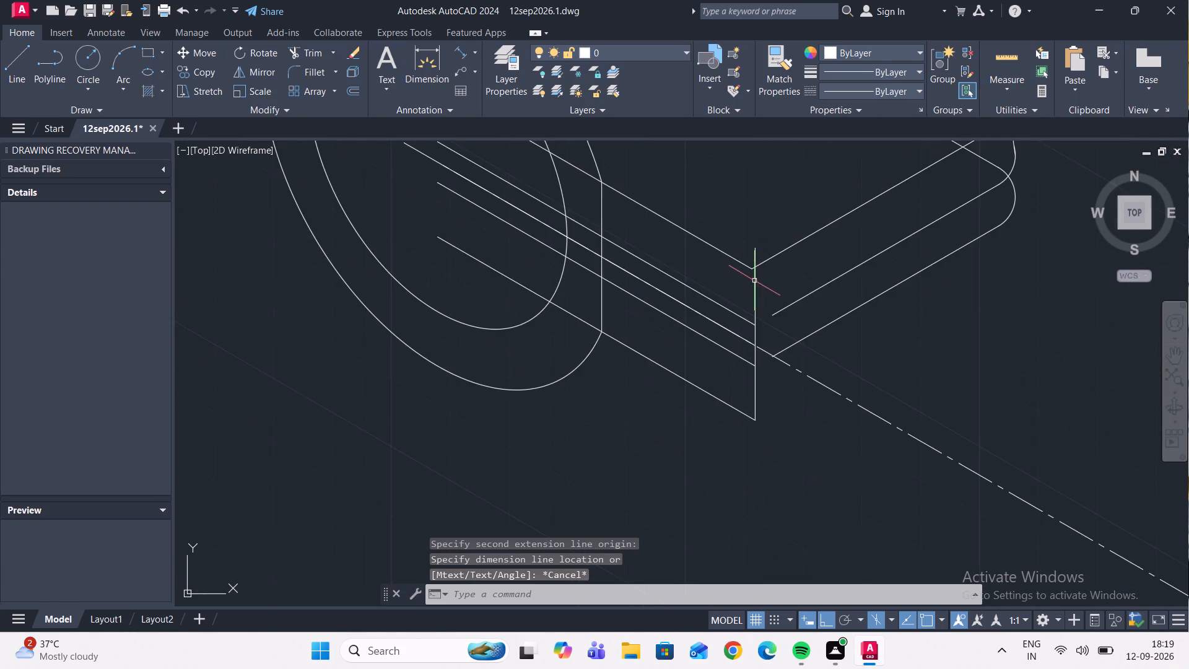
{"action": "scroll", "coordinate": [749, 292], "scroll_direction": "up", "scroll_amount": 1}
{"action": "scroll", "coordinate": [718, 357], "scroll_direction": "down", "scroll_amount": 1}
{"action": "scroll", "coordinate": [601, 343], "scroll_direction": "up", "scroll_amount": 1}
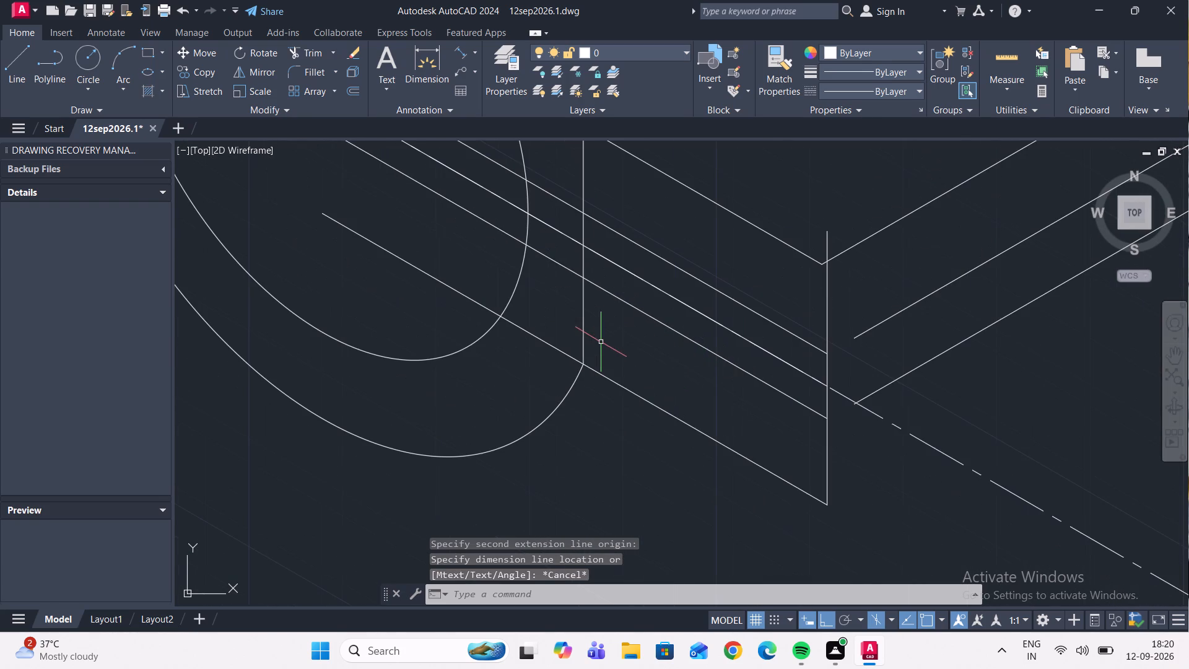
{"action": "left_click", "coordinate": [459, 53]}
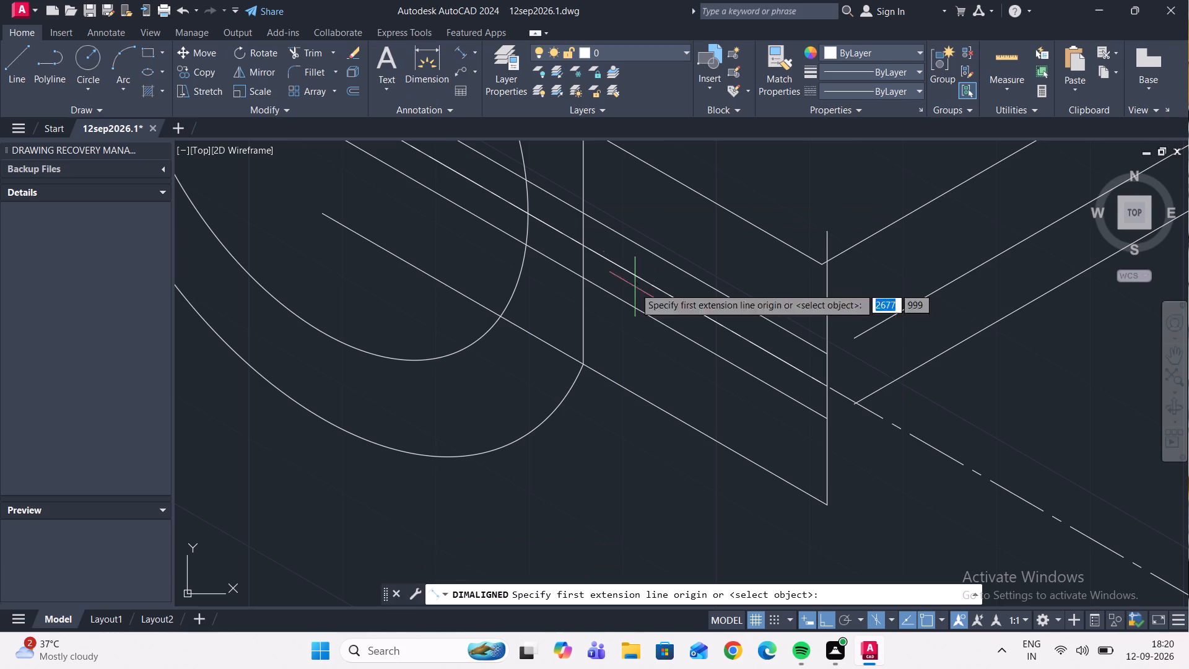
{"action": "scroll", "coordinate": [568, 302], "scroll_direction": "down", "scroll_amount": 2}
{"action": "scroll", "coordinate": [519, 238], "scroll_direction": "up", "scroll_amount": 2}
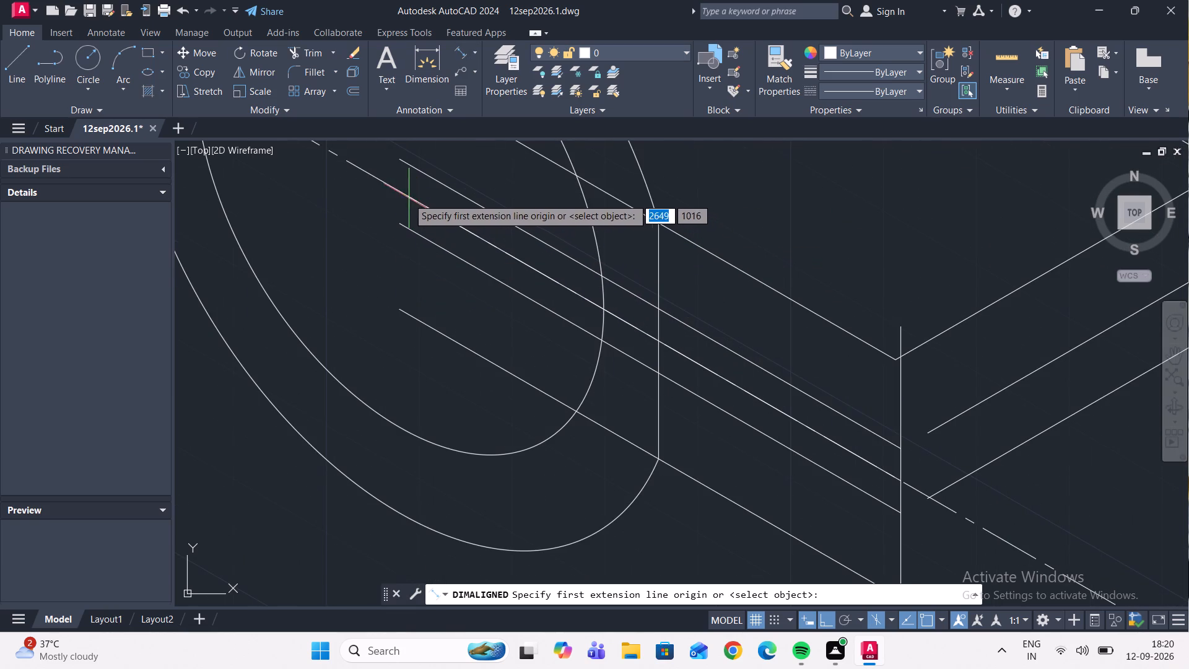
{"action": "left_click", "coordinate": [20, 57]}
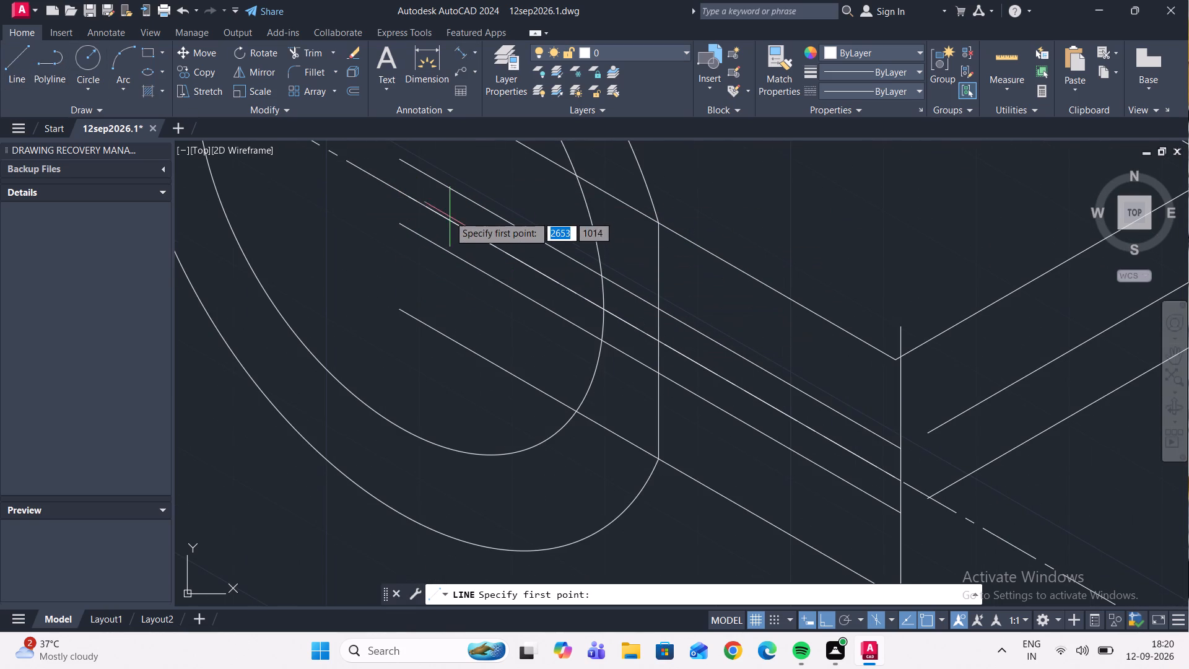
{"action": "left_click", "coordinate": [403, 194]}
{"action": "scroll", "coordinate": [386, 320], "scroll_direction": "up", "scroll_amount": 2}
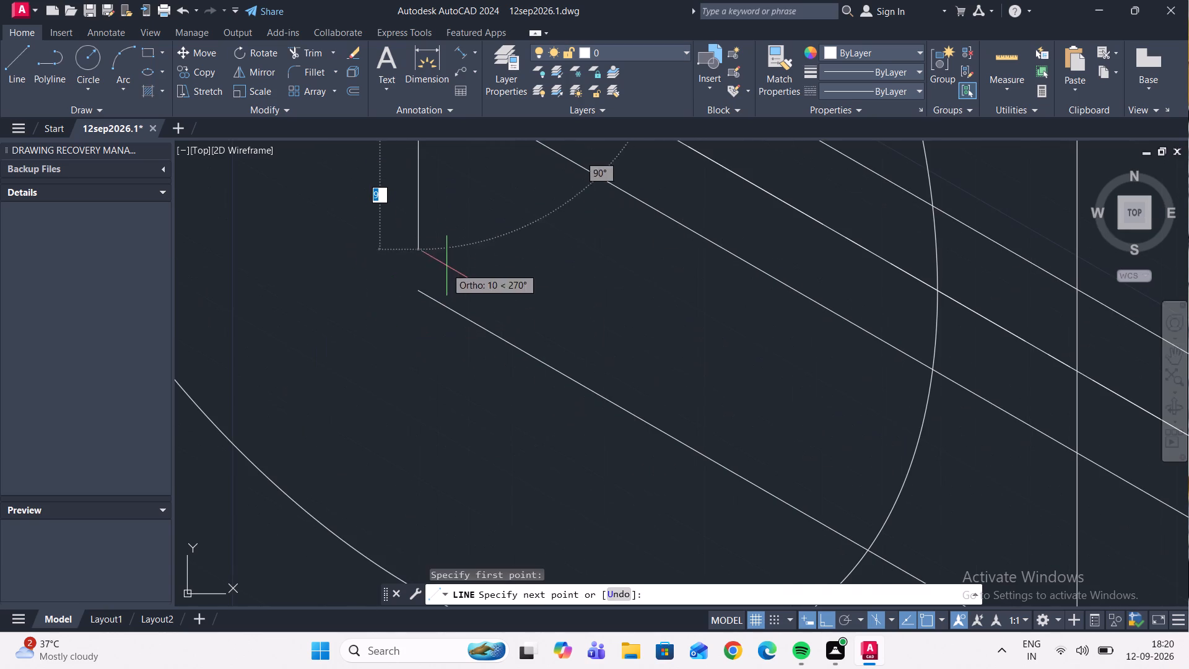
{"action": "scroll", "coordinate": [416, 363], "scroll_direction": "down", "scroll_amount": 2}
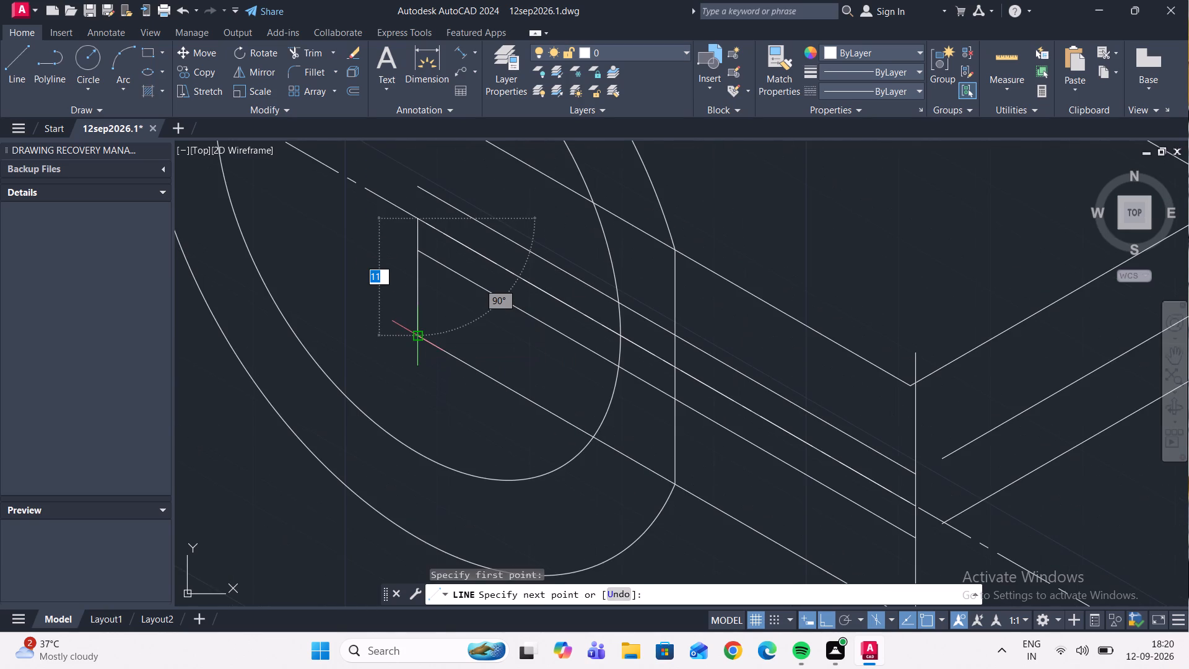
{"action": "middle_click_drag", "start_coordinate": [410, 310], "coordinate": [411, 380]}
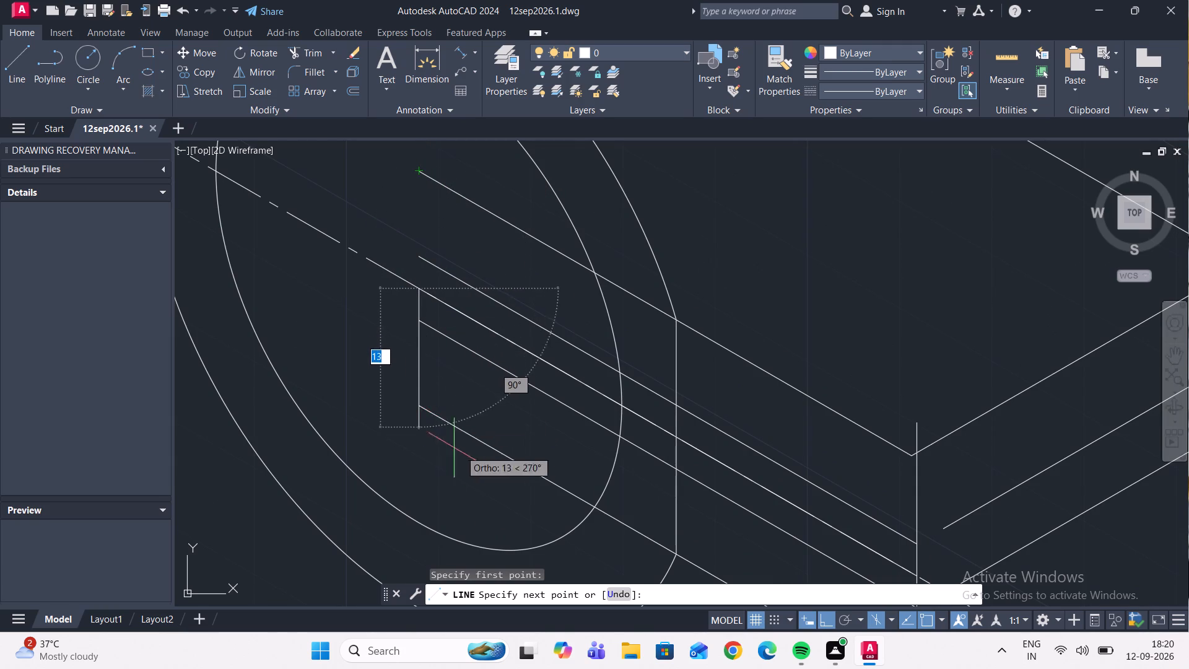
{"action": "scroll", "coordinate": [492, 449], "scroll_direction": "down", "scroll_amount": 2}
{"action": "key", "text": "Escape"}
Delete the arm section beyond the bend, including its long parallel edges and the rounded corner arcs at its far end.
{"action": "scroll", "coordinate": [494, 421], "scroll_direction": "up", "scroll_amount": 2}
{"action": "middle_click_drag", "start_coordinate": [494, 411], "coordinate": [366, 343]}
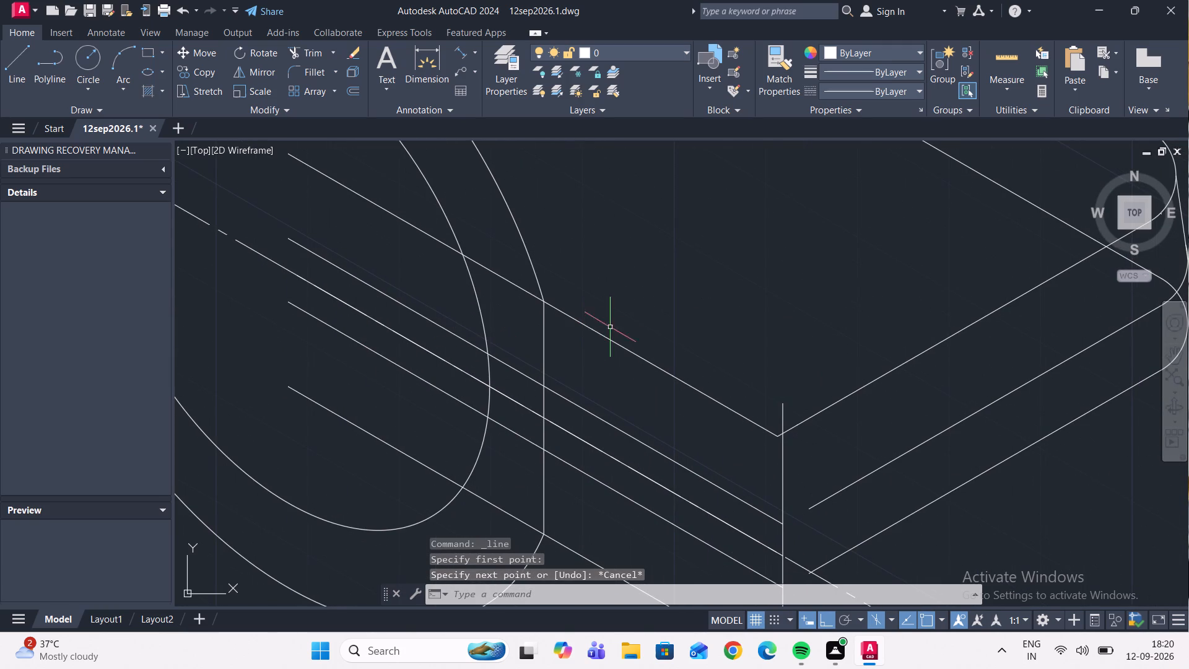
{"action": "scroll", "coordinate": [697, 372], "scroll_direction": "down", "scroll_amount": 2}
{"action": "scroll", "coordinate": [733, 395], "scroll_direction": "up", "scroll_amount": 2}
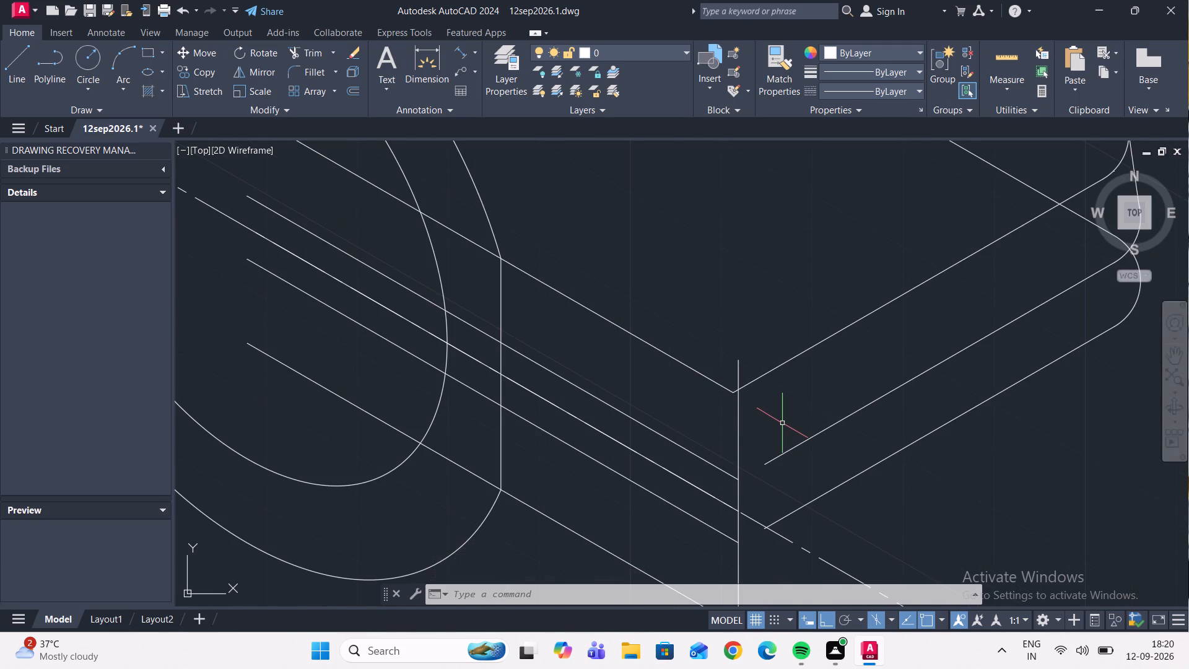
{"action": "scroll", "coordinate": [740, 357], "scroll_direction": "down", "scroll_amount": 2}
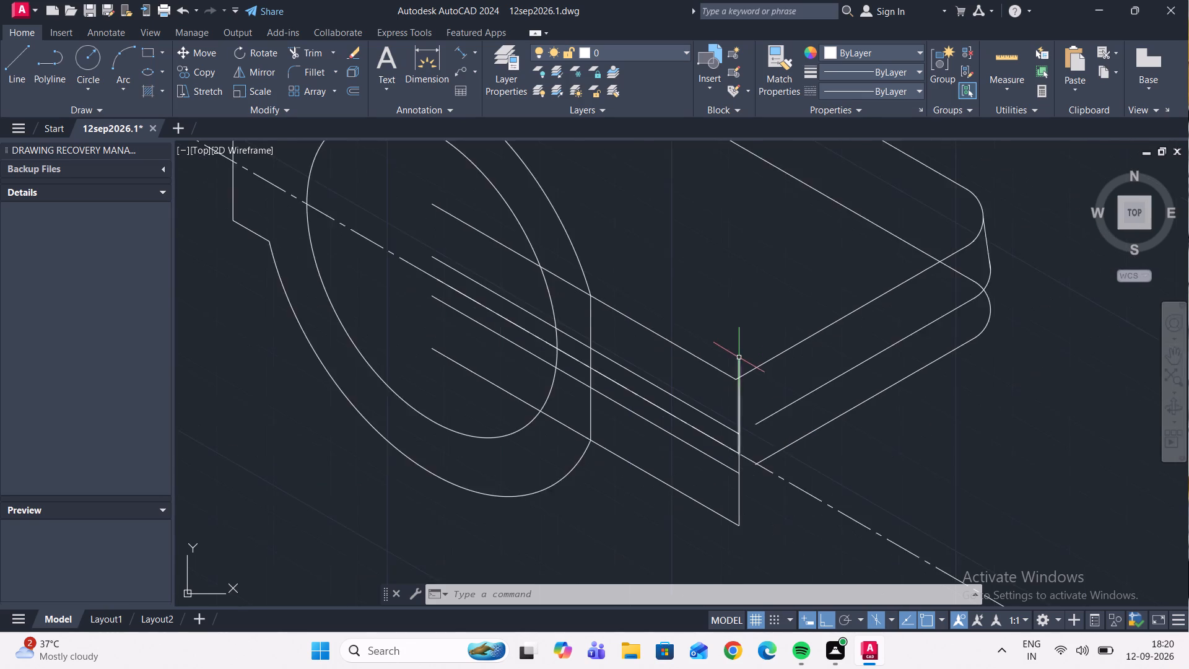
{"action": "middle_click_drag", "start_coordinate": [754, 367], "coordinate": [686, 364]}
{"action": "scroll", "coordinate": [686, 361], "scroll_direction": "up", "scroll_amount": 2}
{"action": "scroll", "coordinate": [840, 417], "scroll_direction": "down", "scroll_amount": 2}
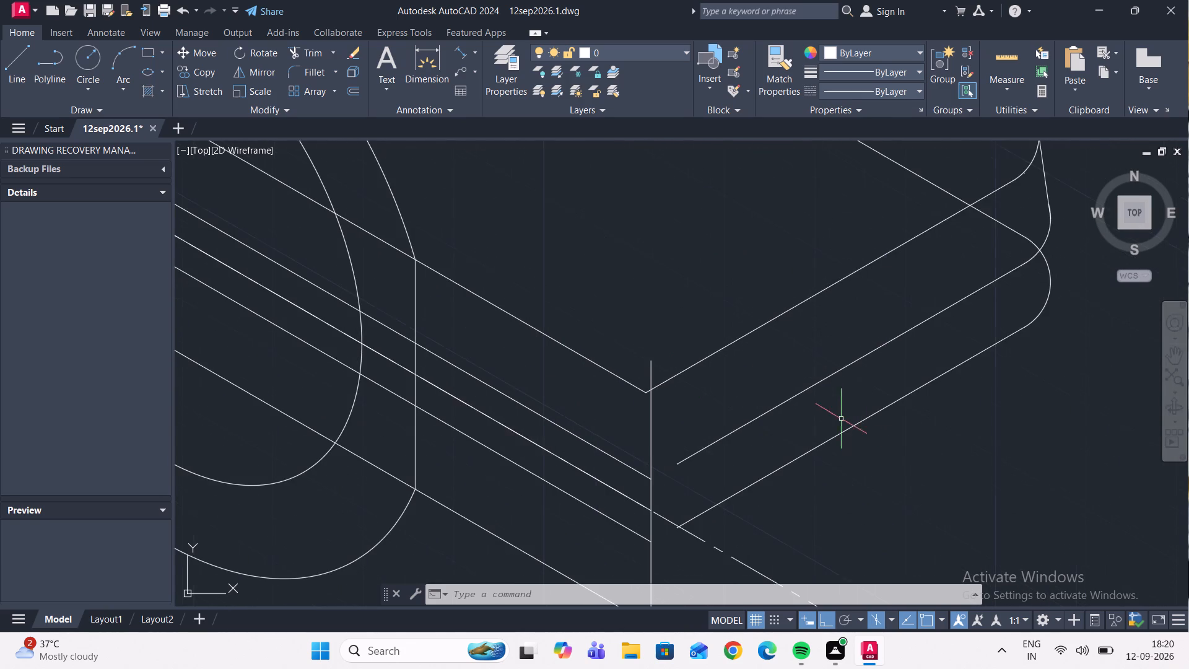
{"action": "left_click_drag", "start_coordinate": [946, 460], "coordinate": [922, 424]}
{"action": "left_click", "coordinate": [829, 267]}
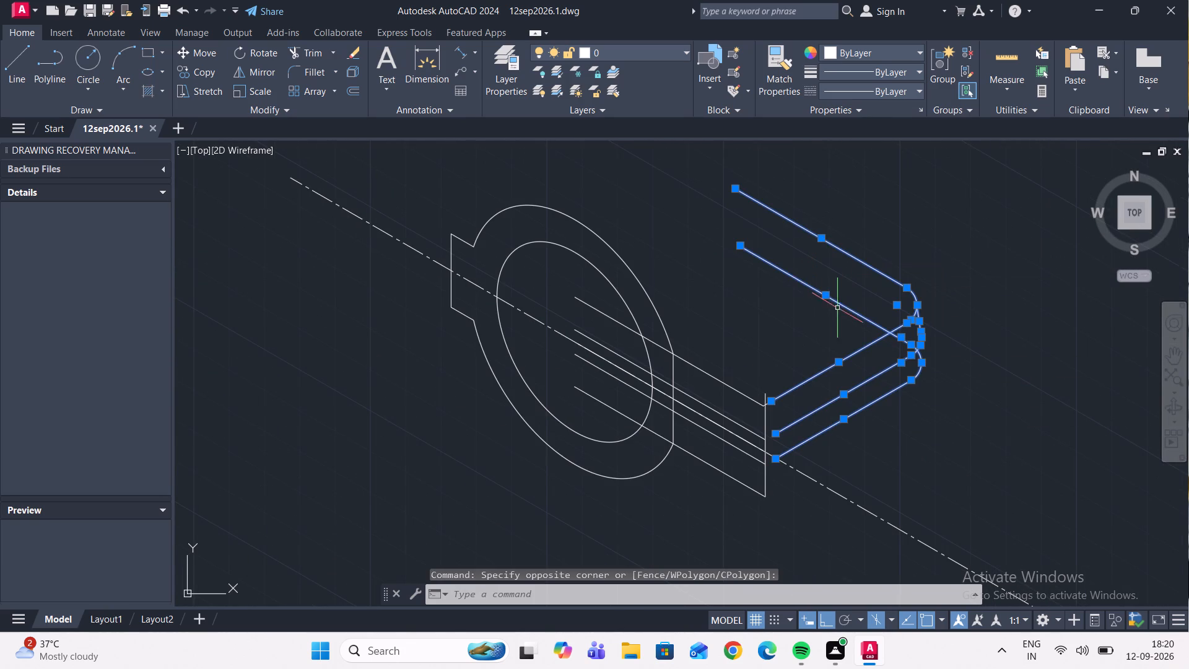
{"action": "key", "text": "Delete"}
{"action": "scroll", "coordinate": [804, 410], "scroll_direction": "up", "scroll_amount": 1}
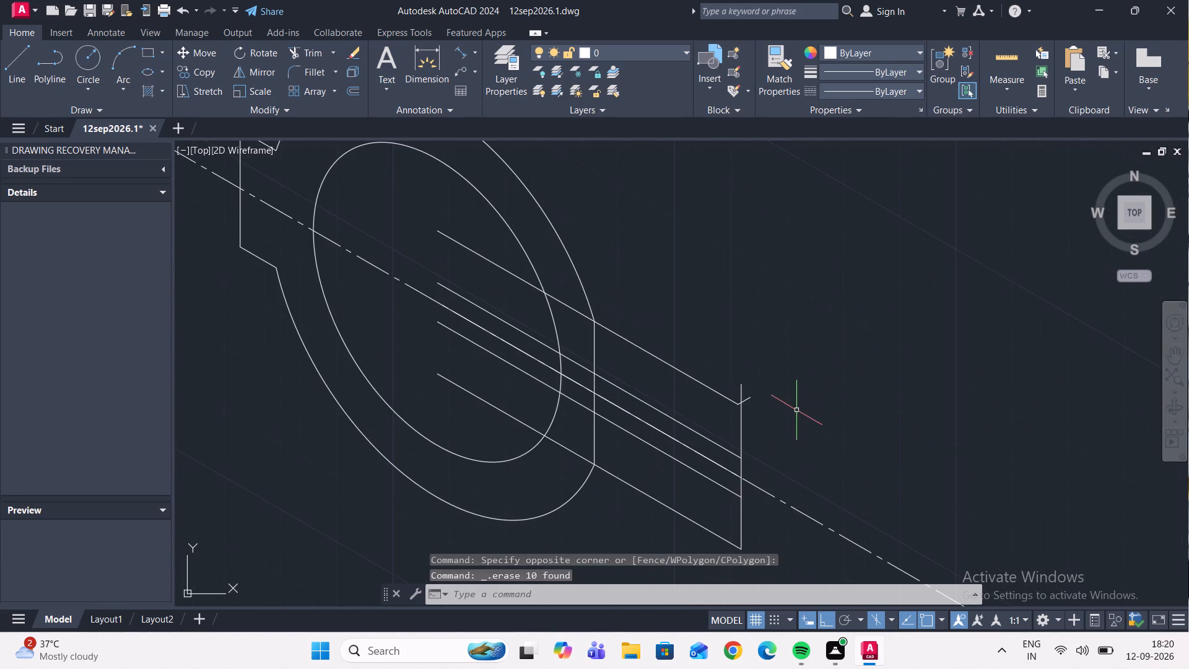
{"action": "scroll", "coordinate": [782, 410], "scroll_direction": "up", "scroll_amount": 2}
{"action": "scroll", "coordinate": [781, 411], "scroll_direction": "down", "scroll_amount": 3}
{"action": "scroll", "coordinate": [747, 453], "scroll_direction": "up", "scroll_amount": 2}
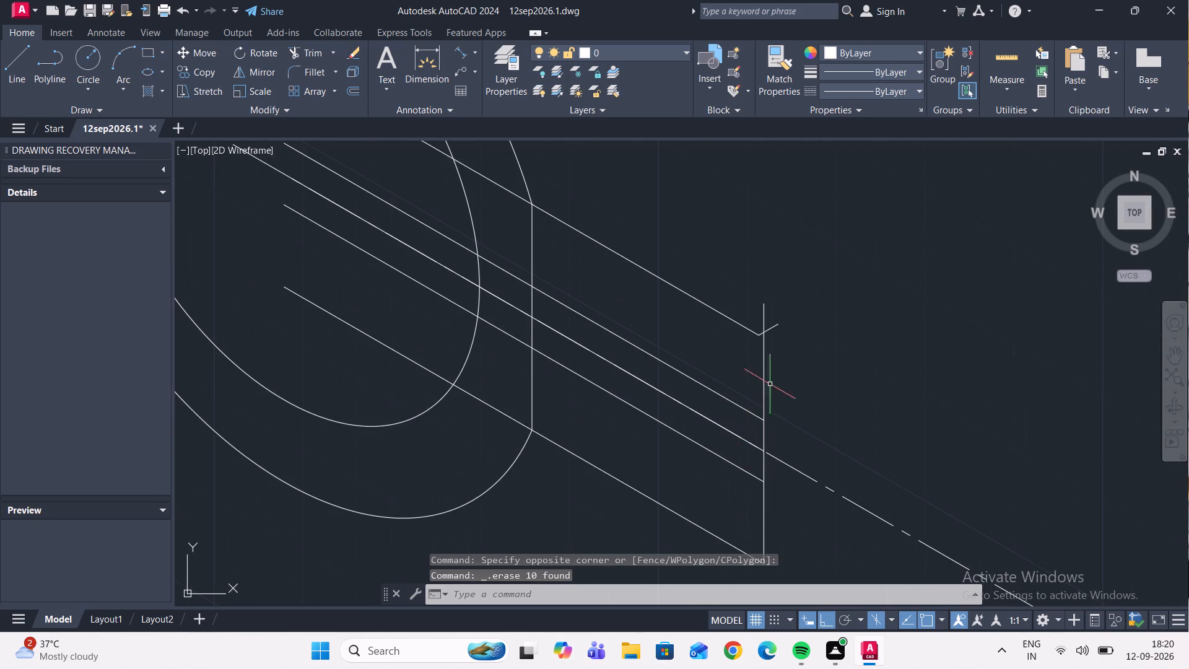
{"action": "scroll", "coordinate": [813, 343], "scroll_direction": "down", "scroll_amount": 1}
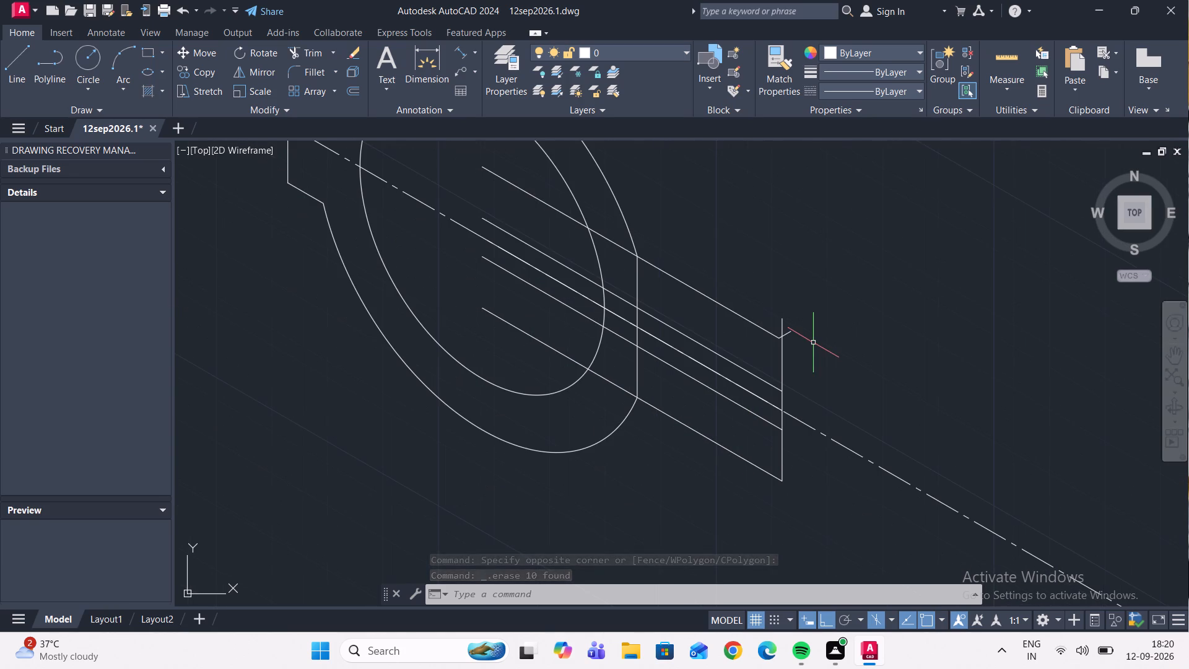
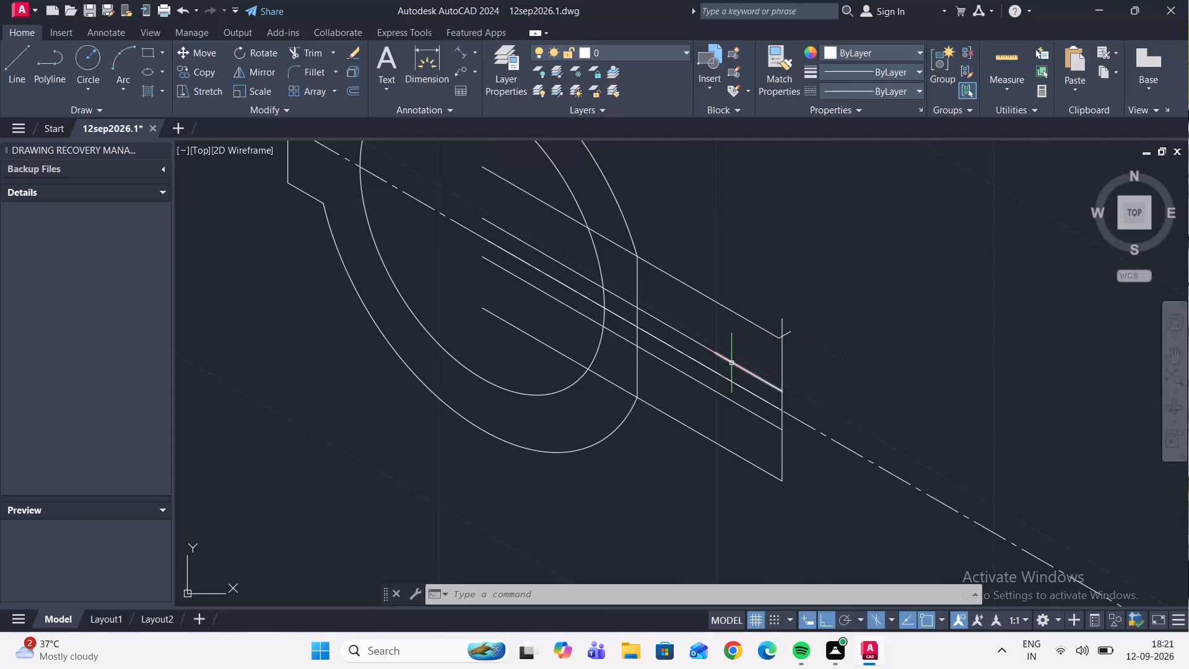
Trim the slot lines inside the ring's inner ellipse and the inner ellipse pieces between the two slot edges, including the leftover middle line piece.
{"action": "middle_click_drag", "start_coordinate": [615, 386], "coordinate": [409, 392]}
{"action": "scroll", "coordinate": [609, 391], "scroll_direction": "down", "scroll_amount": 1}
{"action": "scroll", "coordinate": [416, 354], "scroll_direction": "up", "scroll_amount": 2}
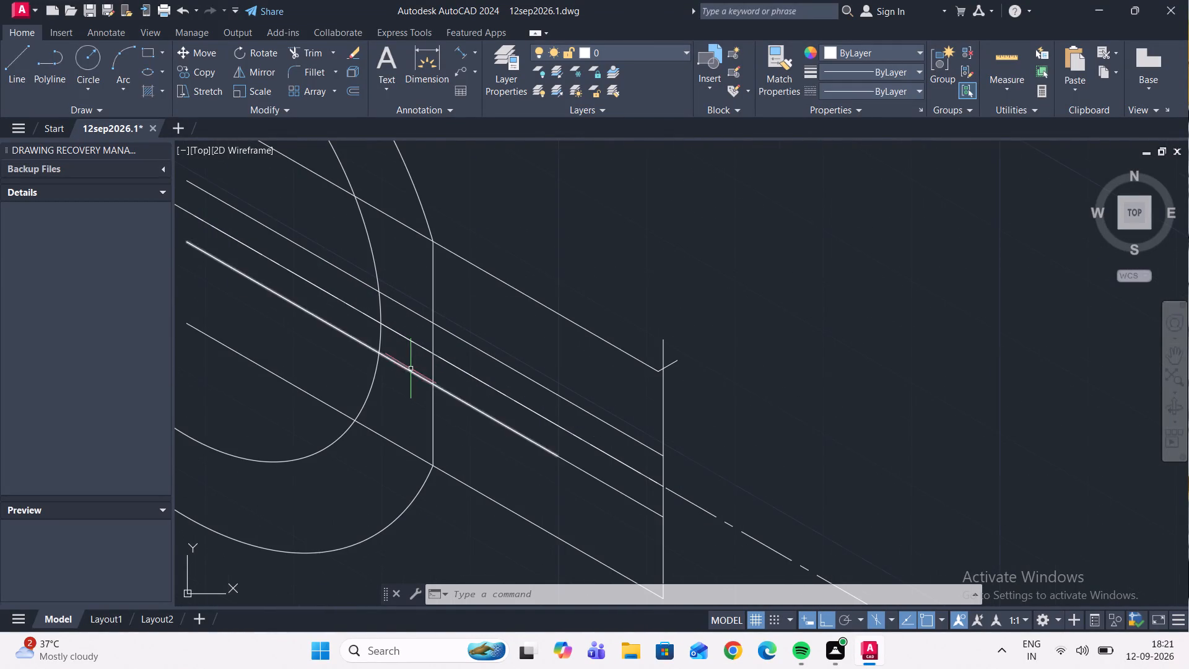
{"action": "scroll", "coordinate": [412, 369], "scroll_direction": "down", "scroll_amount": 2}
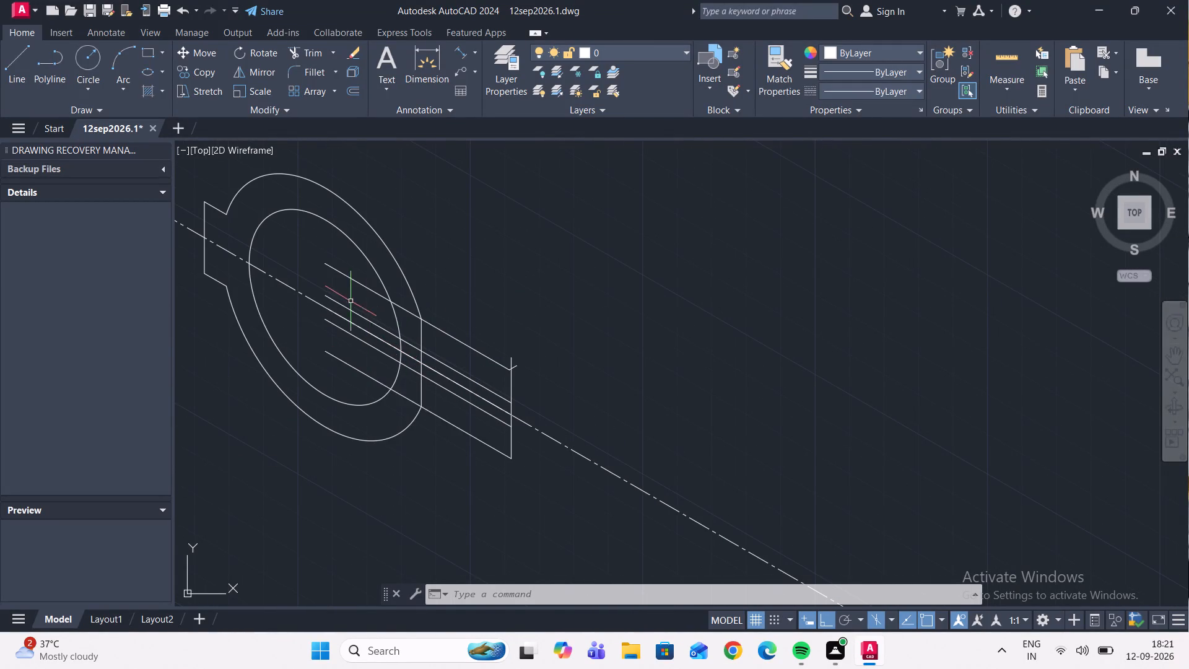
{"action": "scroll", "coordinate": [347, 297], "scroll_direction": "up", "scroll_amount": 1}
{"action": "left_click", "coordinate": [297, 50]}
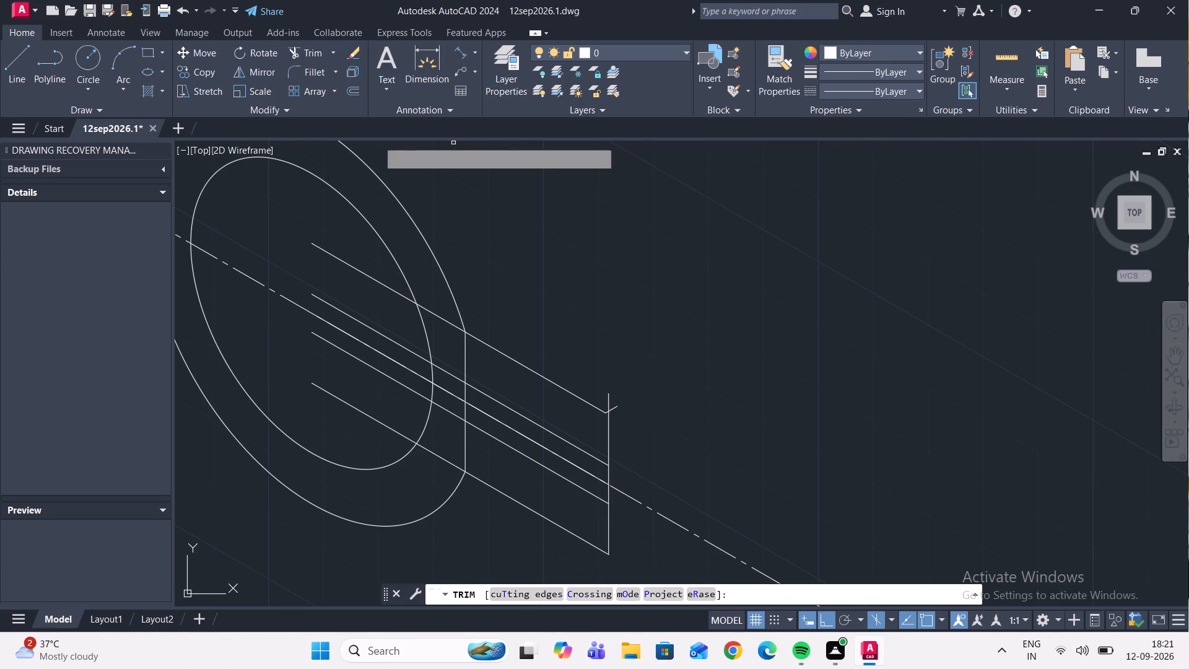
{"action": "left_click", "coordinate": [360, 343]}
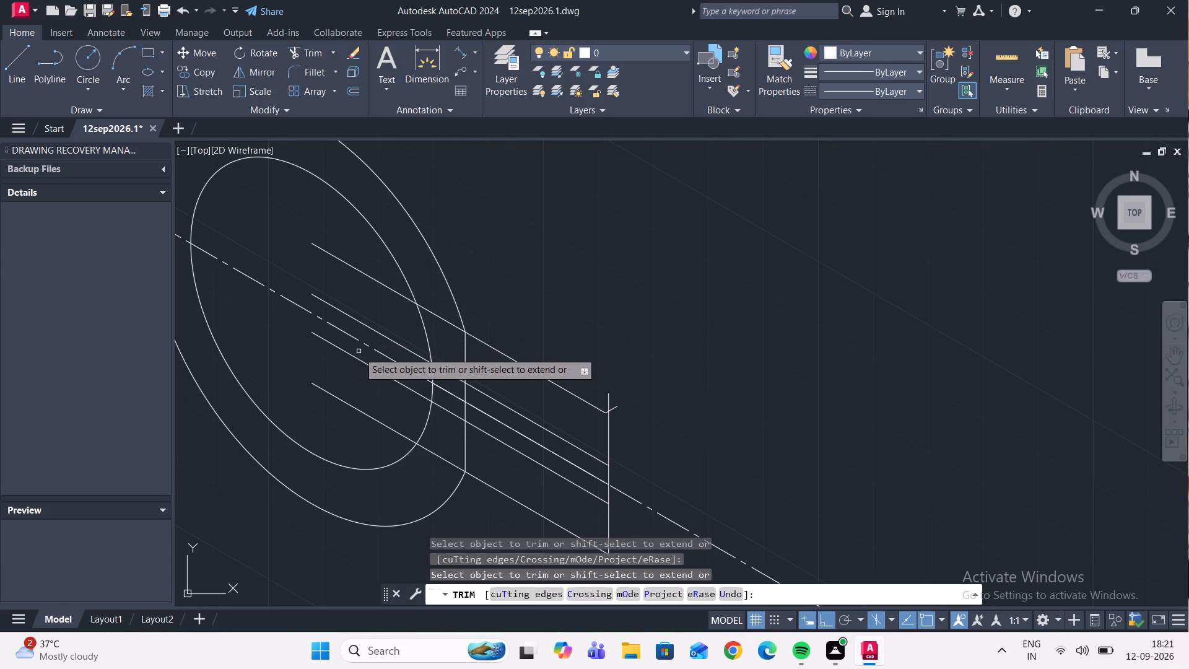
{"action": "left_click", "coordinate": [359, 362]}
{"action": "left_click", "coordinate": [375, 331]}
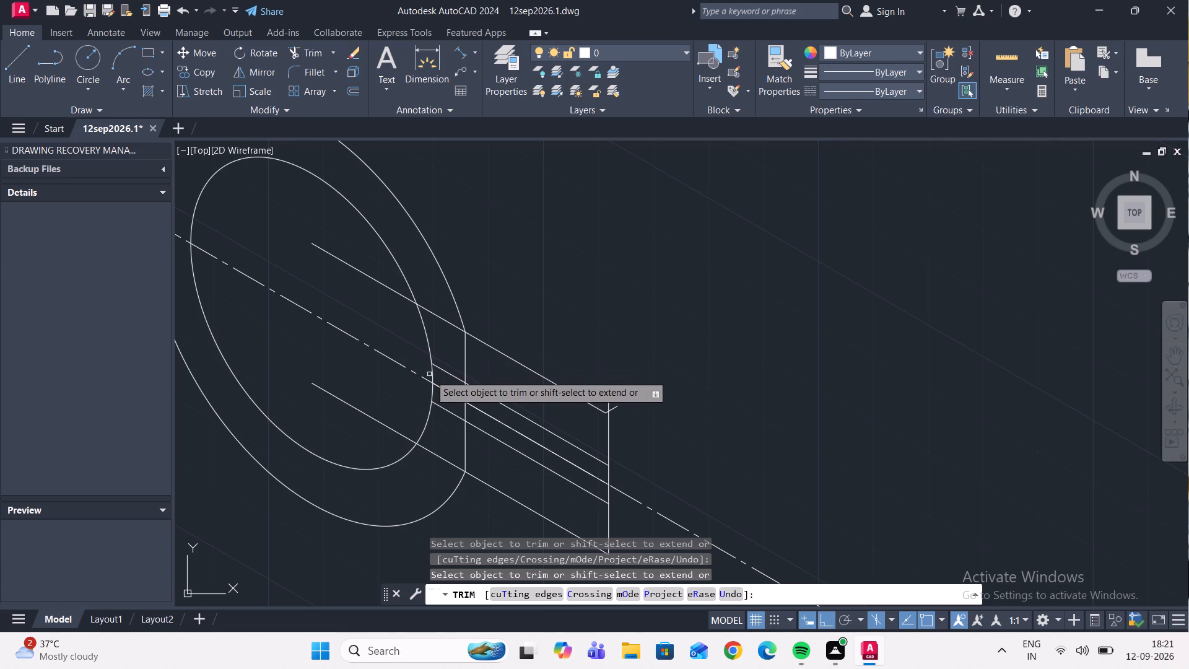
{"action": "left_click", "coordinate": [431, 377]}
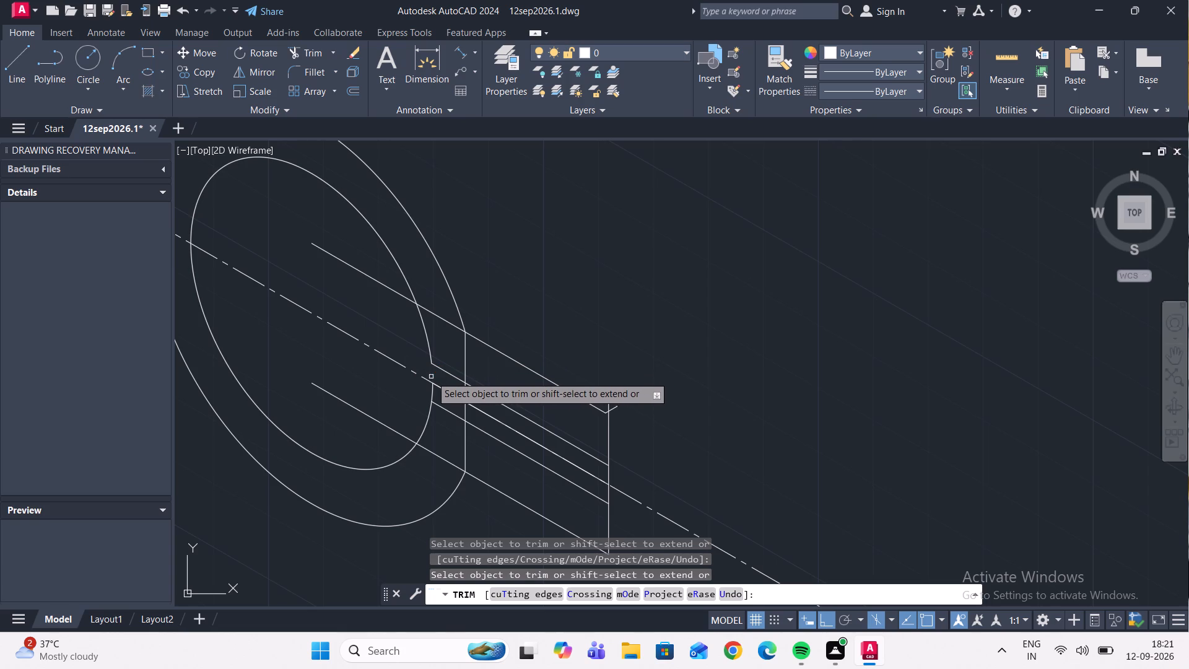
{"action": "left_click", "coordinate": [433, 396]}
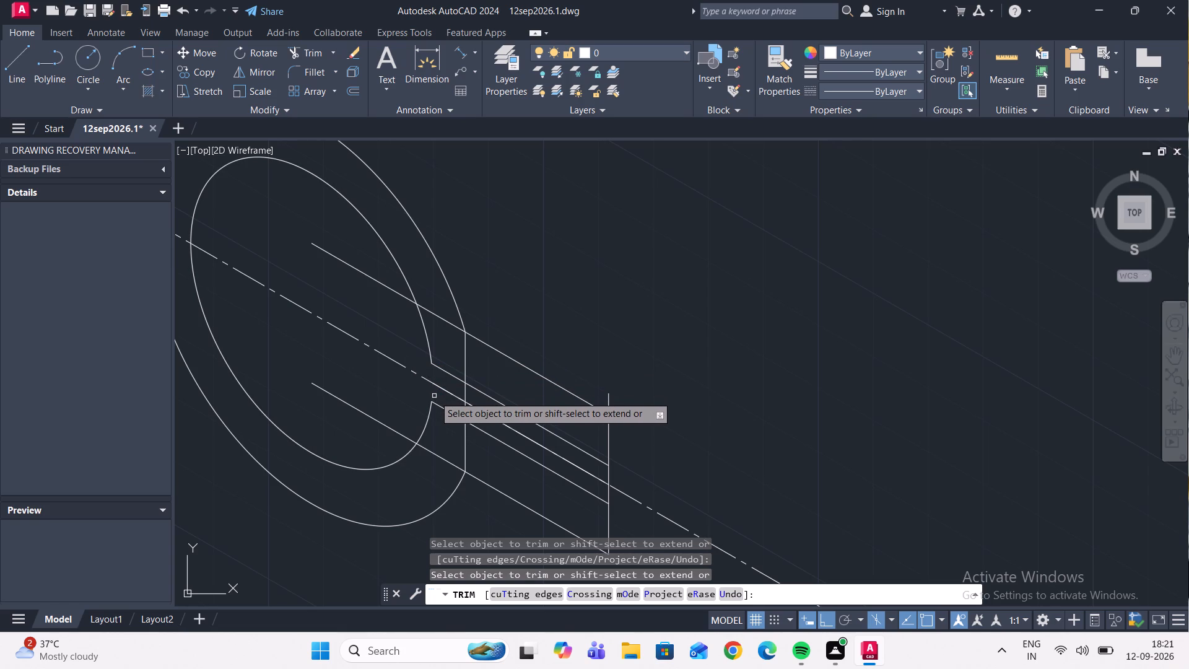
{"action": "left_click", "coordinate": [446, 391]}
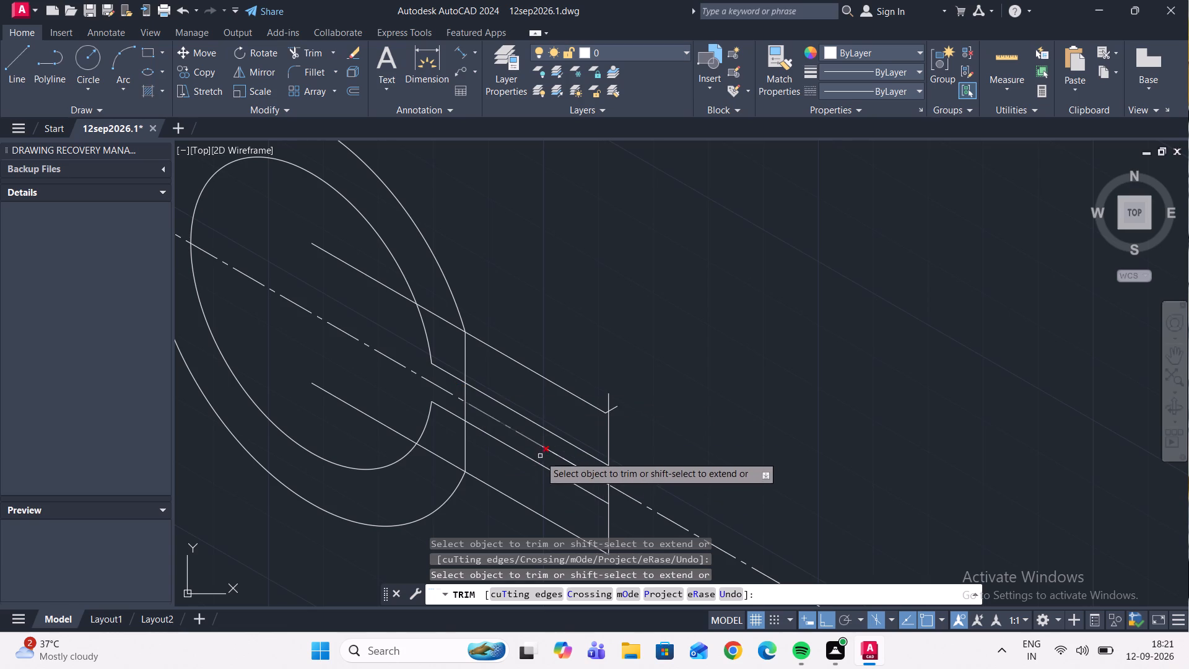
Trim the outer arm edges inside the ring and remove the ring's vertical edge where the arm joins it.
{"action": "middle_click", "coordinate": [525, 486]}
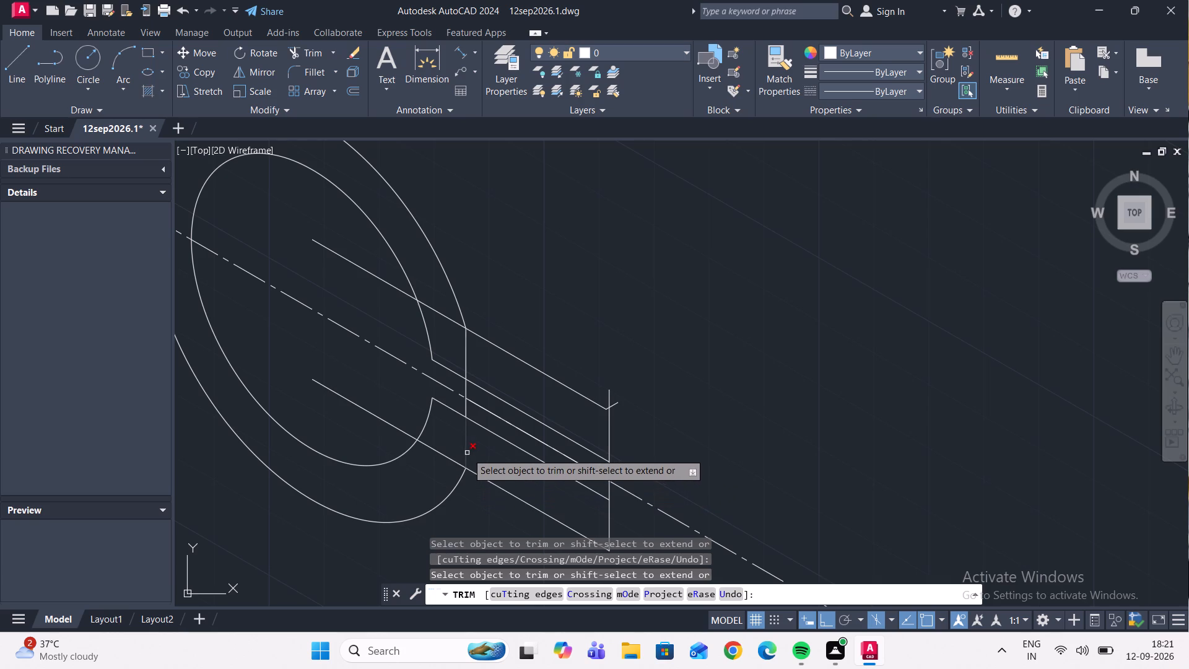
{"action": "left_click", "coordinate": [452, 463]}
{"action": "left_click", "coordinate": [398, 429]}
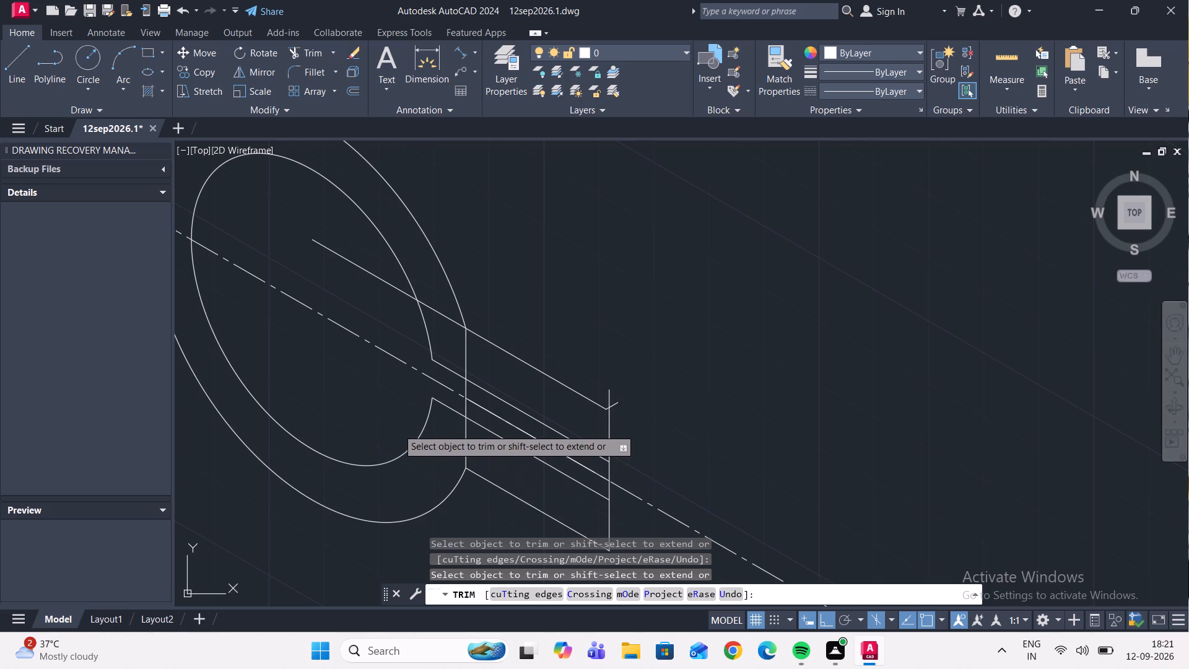
{"action": "left_click", "coordinate": [380, 279]}
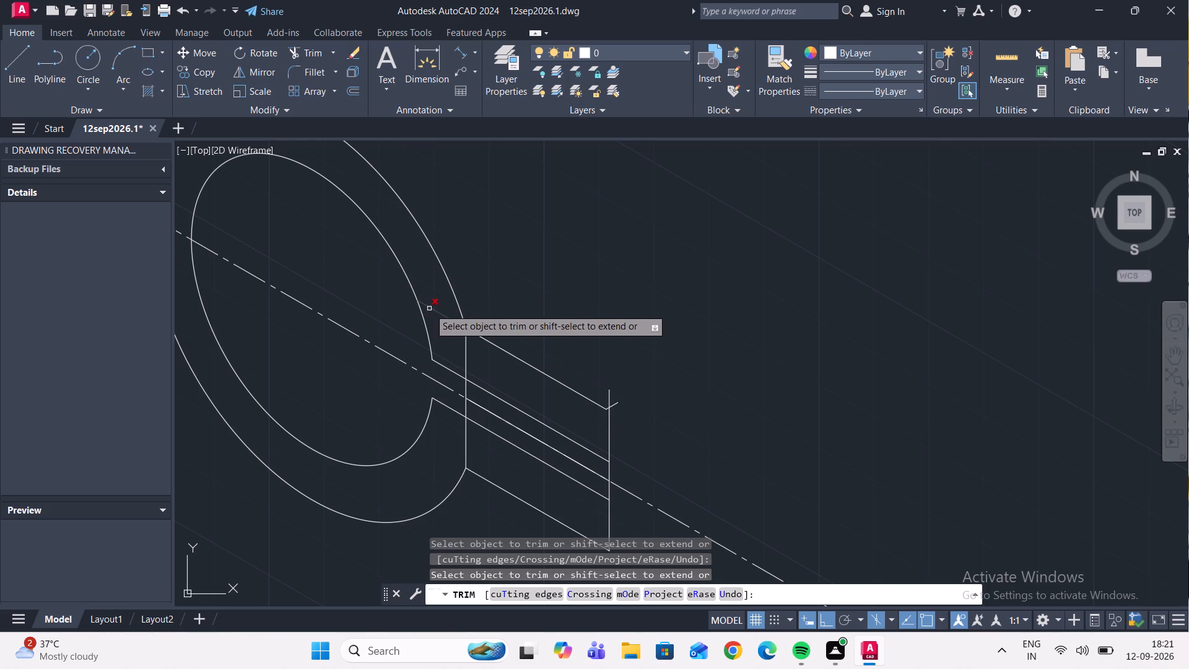
{"action": "left_click", "coordinate": [432, 308]}
{"action": "left_click", "coordinate": [467, 354]}
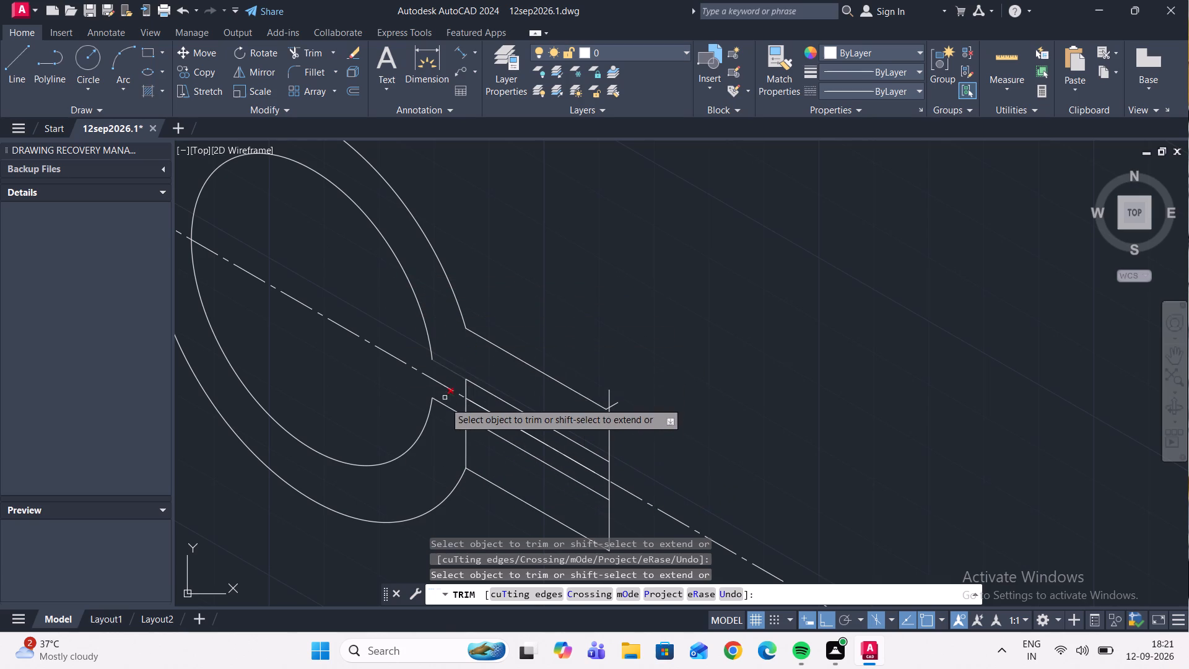
{"action": "left_click", "coordinate": [466, 434]}
{"action": "left_click", "coordinate": [469, 407]}
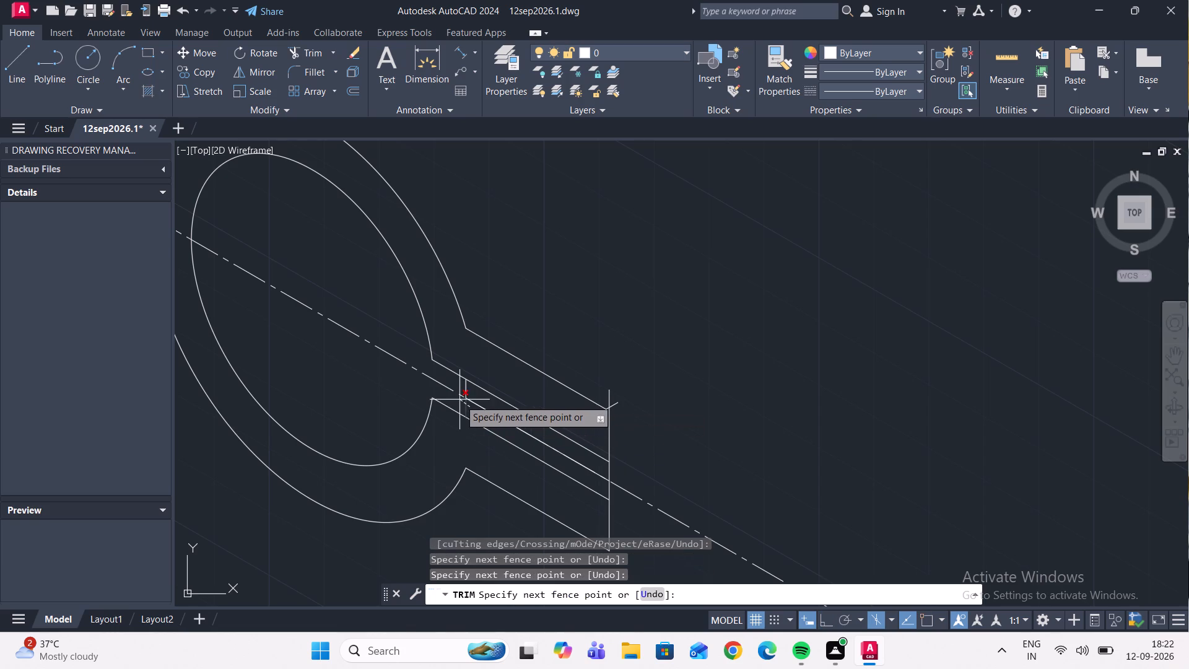
{"action": "left_click", "coordinate": [460, 406]}
{"action": "left_click", "coordinate": [465, 395]}
Clean the arm's upper end corner by trimming the short stub and vertical overshoot and extending the upper edge to the vertical end line.
{"action": "scroll", "coordinate": [462, 393], "scroll_direction": "down", "scroll_amount": 2}
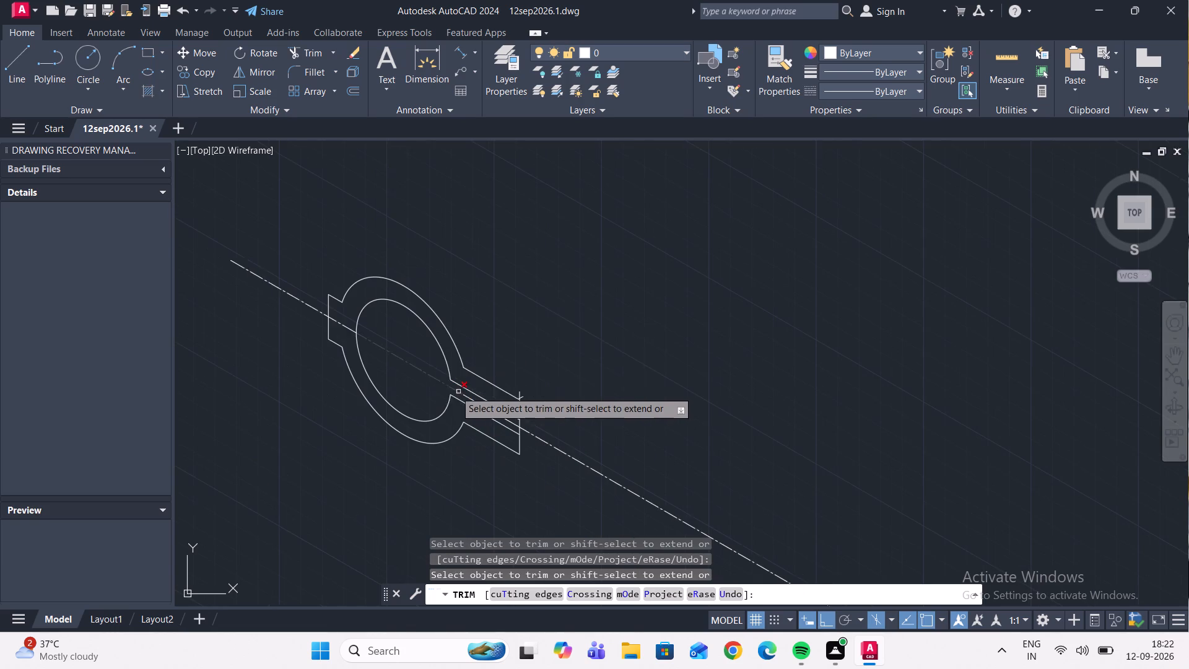
{"action": "scroll", "coordinate": [521, 400], "scroll_direction": "up", "scroll_amount": 3}
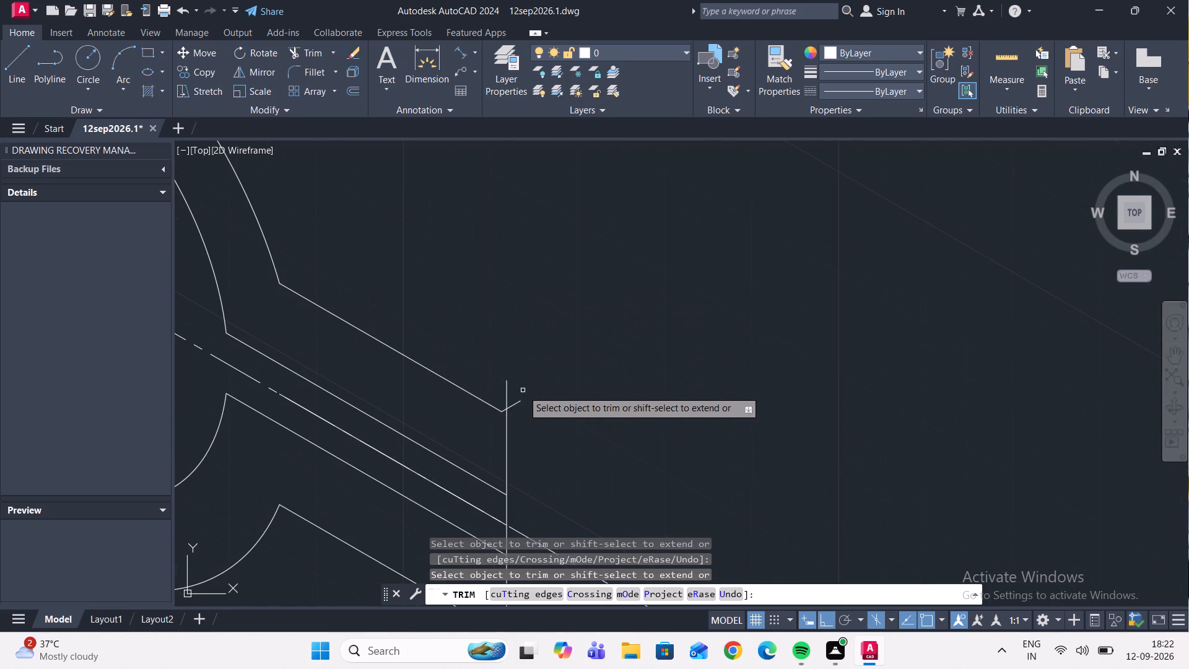
{"action": "left_click", "coordinate": [517, 403]}
{"action": "scroll", "coordinate": [512, 389], "scroll_direction": "down", "scroll_amount": 2}
{"action": "scroll", "coordinate": [503, 395], "scroll_direction": "up", "scroll_amount": 3}
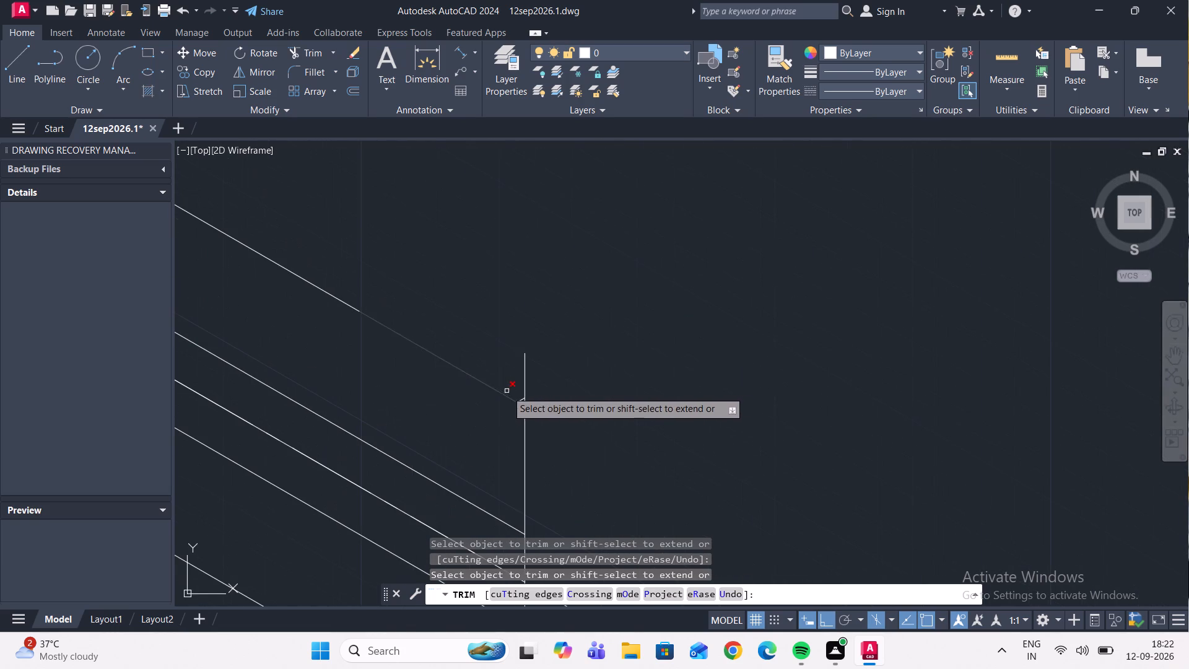
{"action": "scroll", "coordinate": [551, 388], "scroll_direction": "up", "scroll_amount": 2}
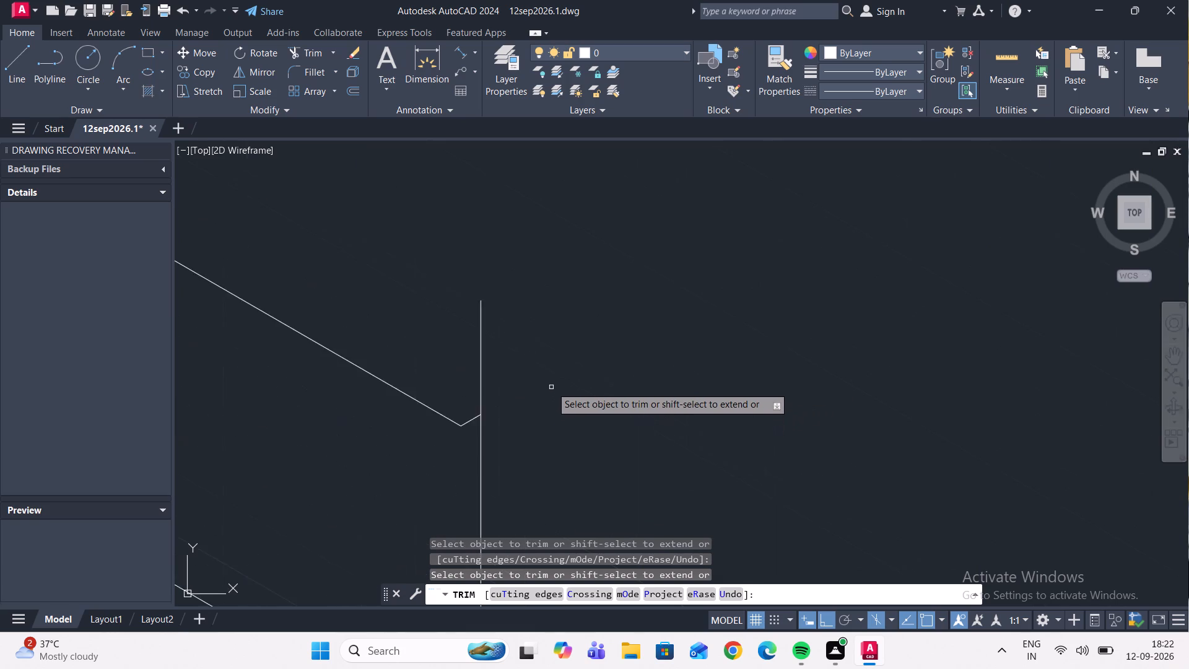
{"action": "scroll", "coordinate": [551, 386], "scroll_direction": "down", "scroll_amount": 6}
{"action": "scroll", "coordinate": [555, 384], "scroll_direction": "up", "scroll_amount": 2}
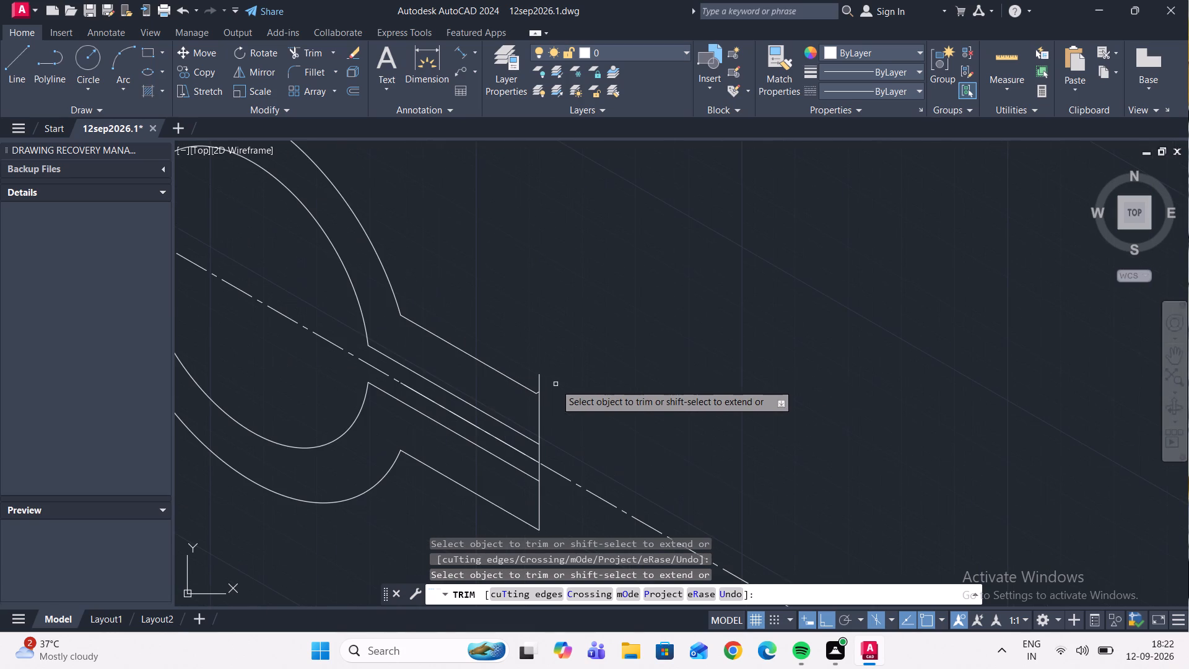
{"action": "scroll", "coordinate": [555, 387], "scroll_direction": "up", "scroll_amount": 1}
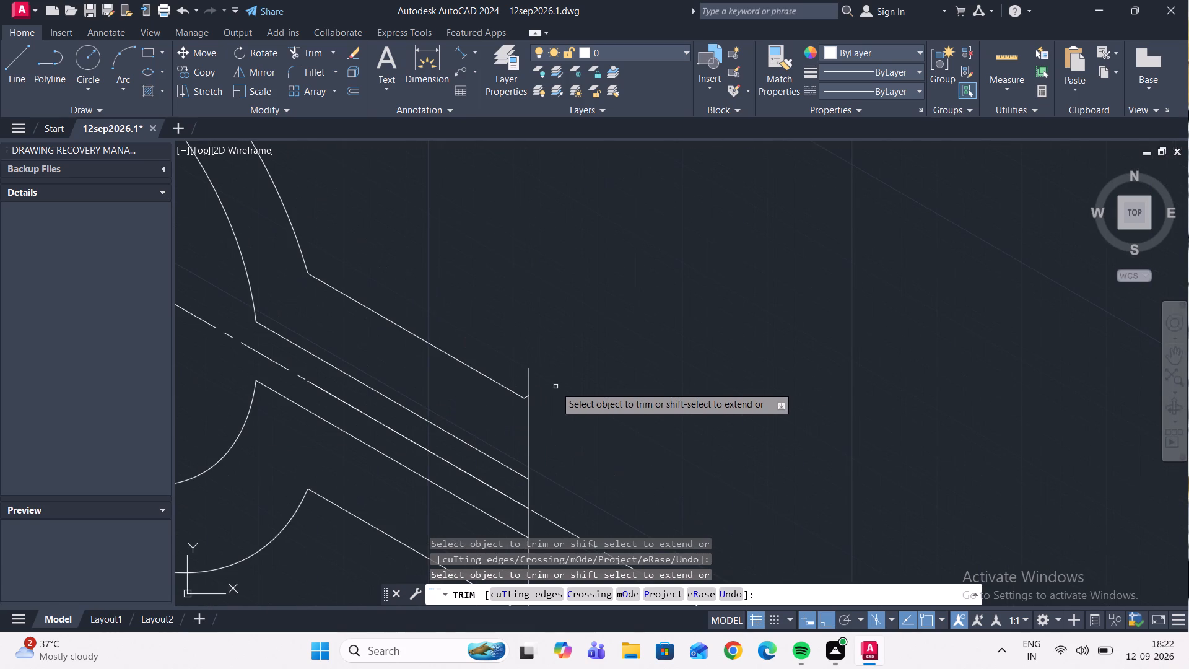
{"action": "scroll", "coordinate": [555, 387], "scroll_direction": "down", "scroll_amount": 1}
{"action": "left_click", "coordinate": [541, 382]}
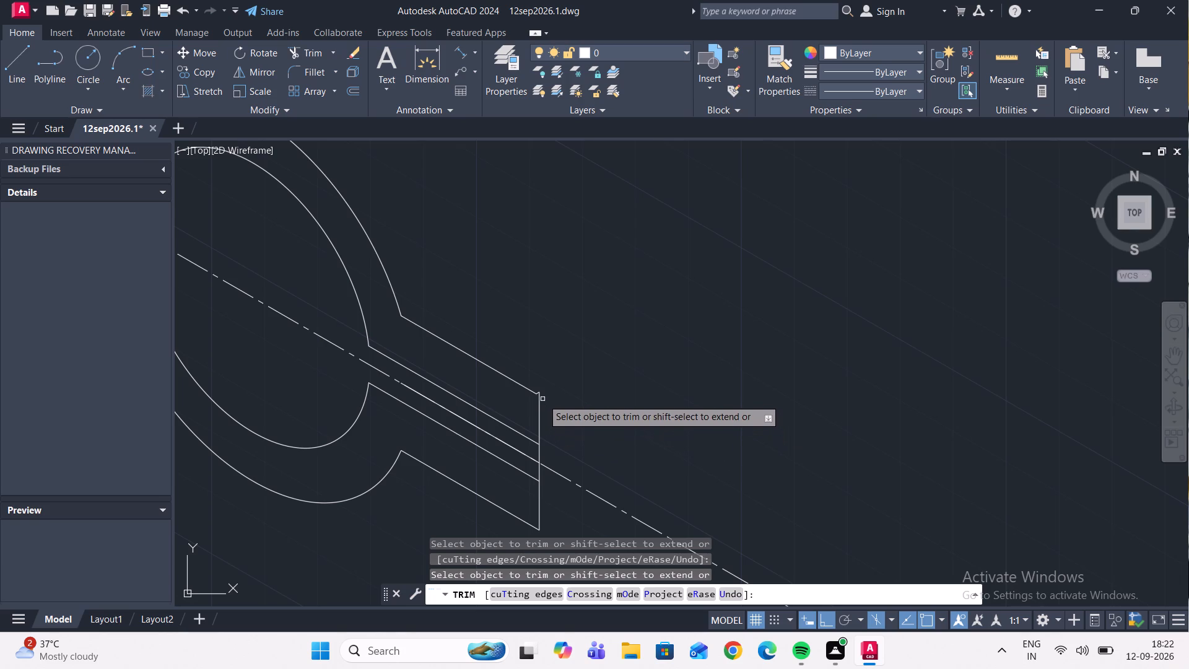
{"action": "scroll", "coordinate": [536, 392], "scroll_direction": "up", "scroll_amount": 2}
{"action": "left_click", "coordinate": [538, 398]}
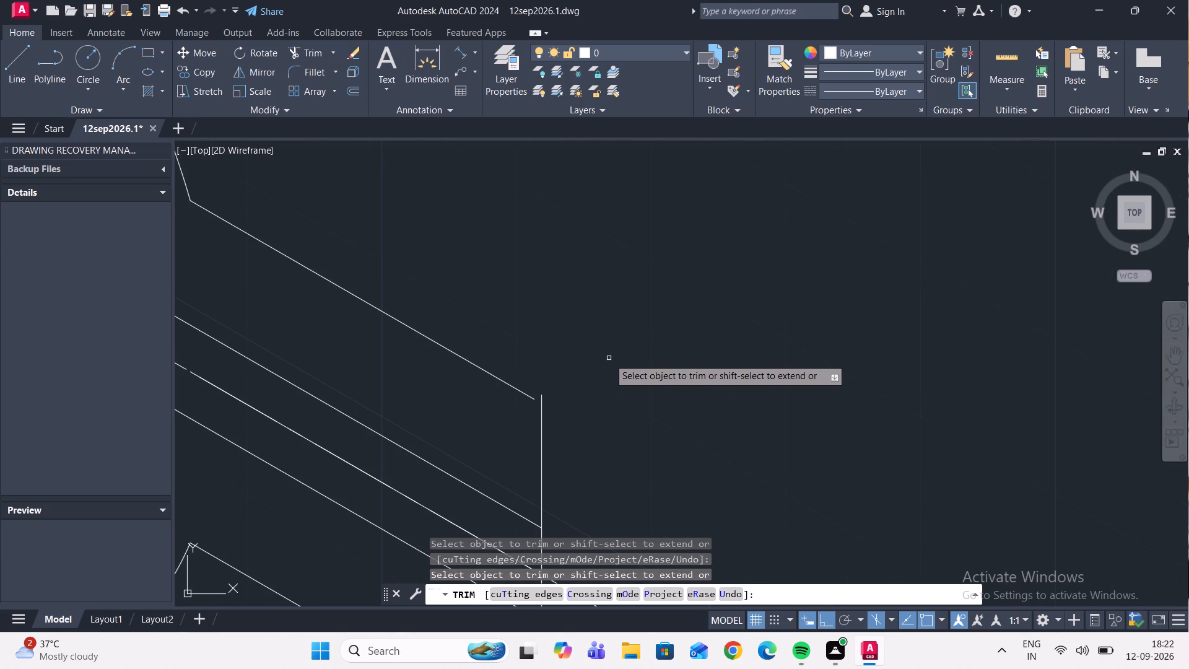
{"action": "left_click", "coordinate": [532, 396], "text": "shift"}
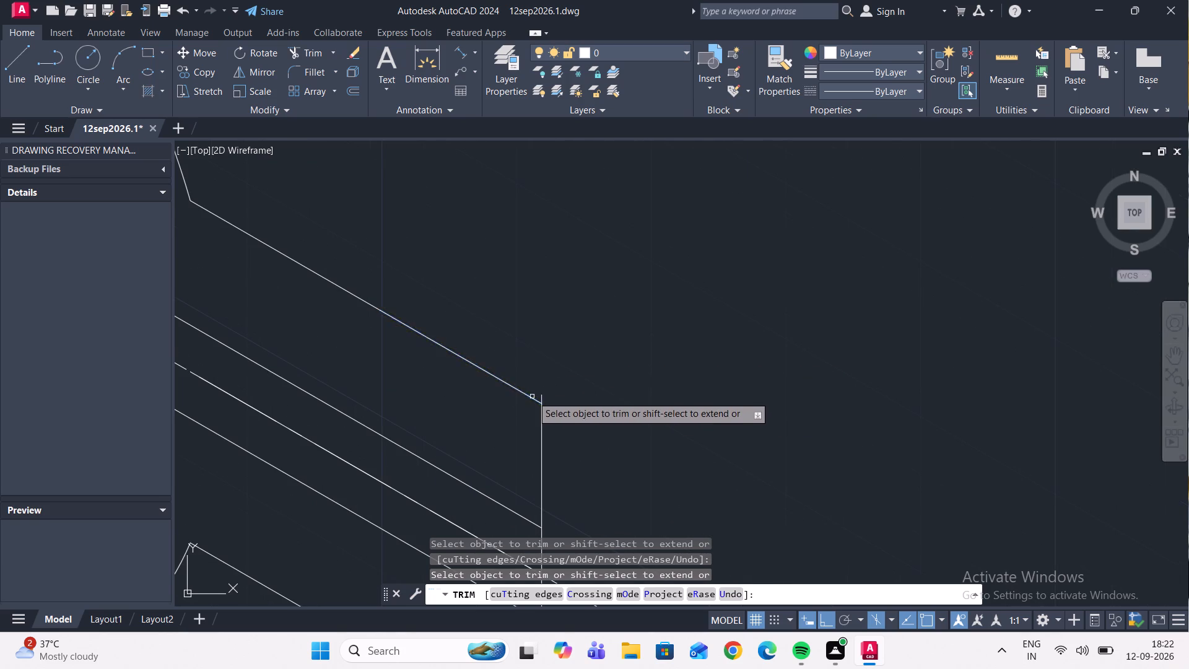
{"action": "left_click", "coordinate": [544, 397]}
{"action": "scroll", "coordinate": [553, 347], "scroll_direction": "down", "scroll_amount": 2}
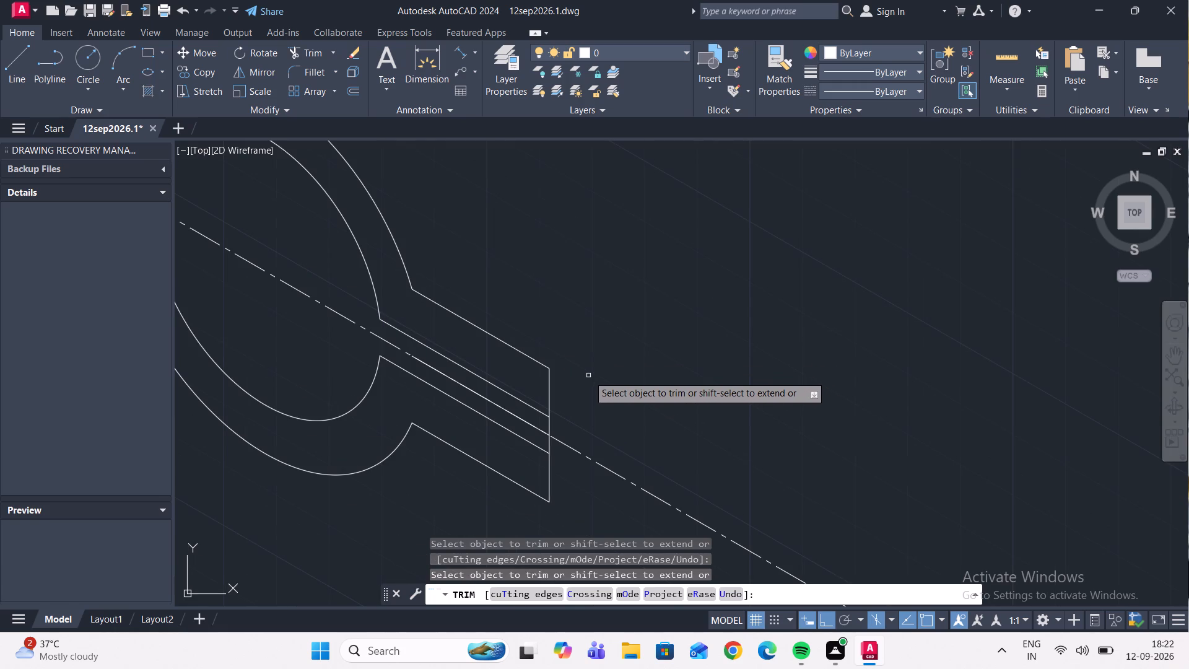
{"action": "key", "text": "Escape"}
Draw a 50-unit line at 30° in the top isoplane from the upper corner of the arm's vertical end line.
{"action": "scroll", "coordinate": [591, 367], "scroll_direction": "down", "scroll_amount": 2}
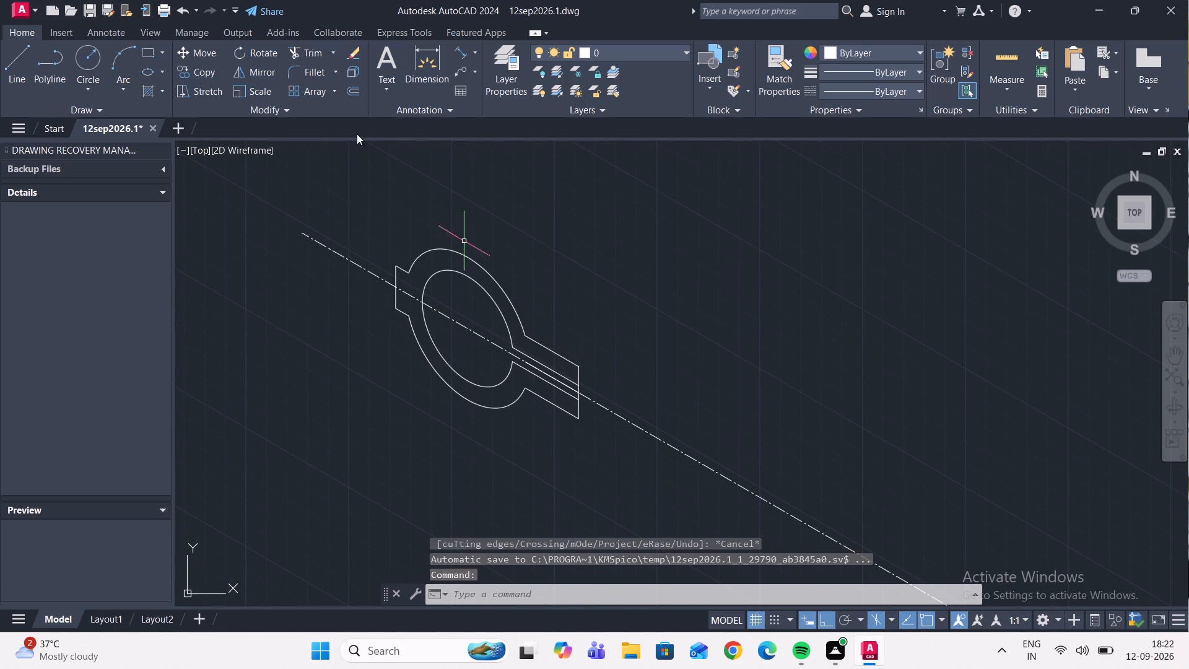
{"action": "left_click", "coordinate": [25, 67]}
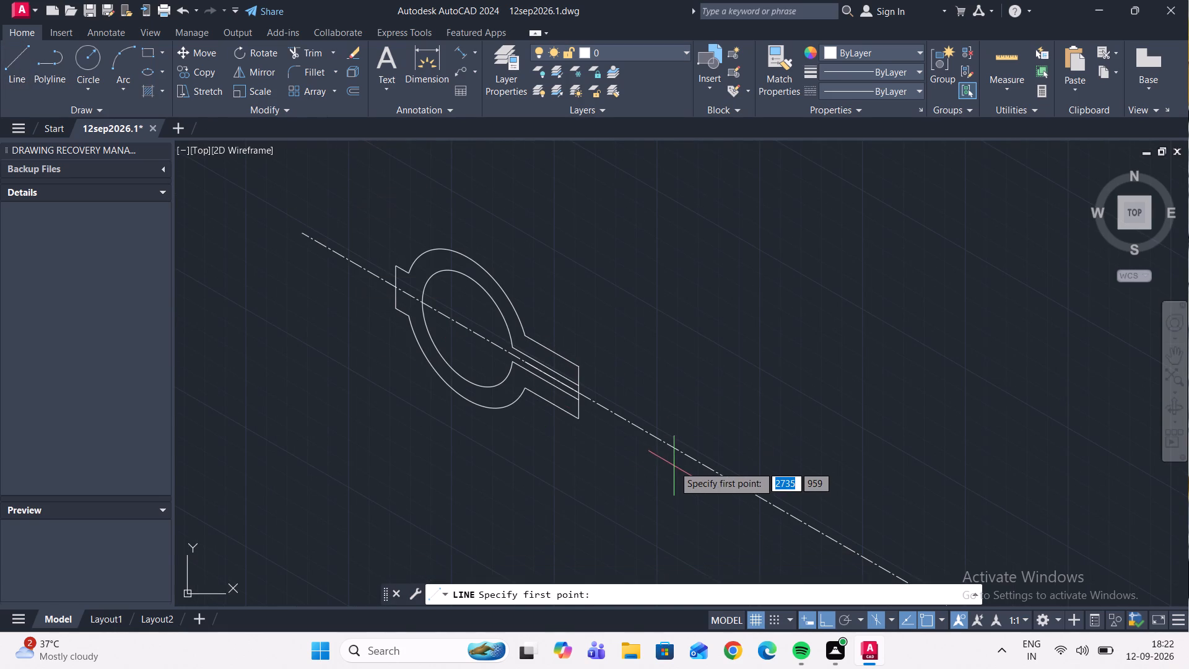
{"action": "middle_click_drag", "start_coordinate": [677, 471], "coordinate": [634, 507]}
{"action": "scroll", "coordinate": [552, 422], "scroll_direction": "up", "scroll_amount": 3}
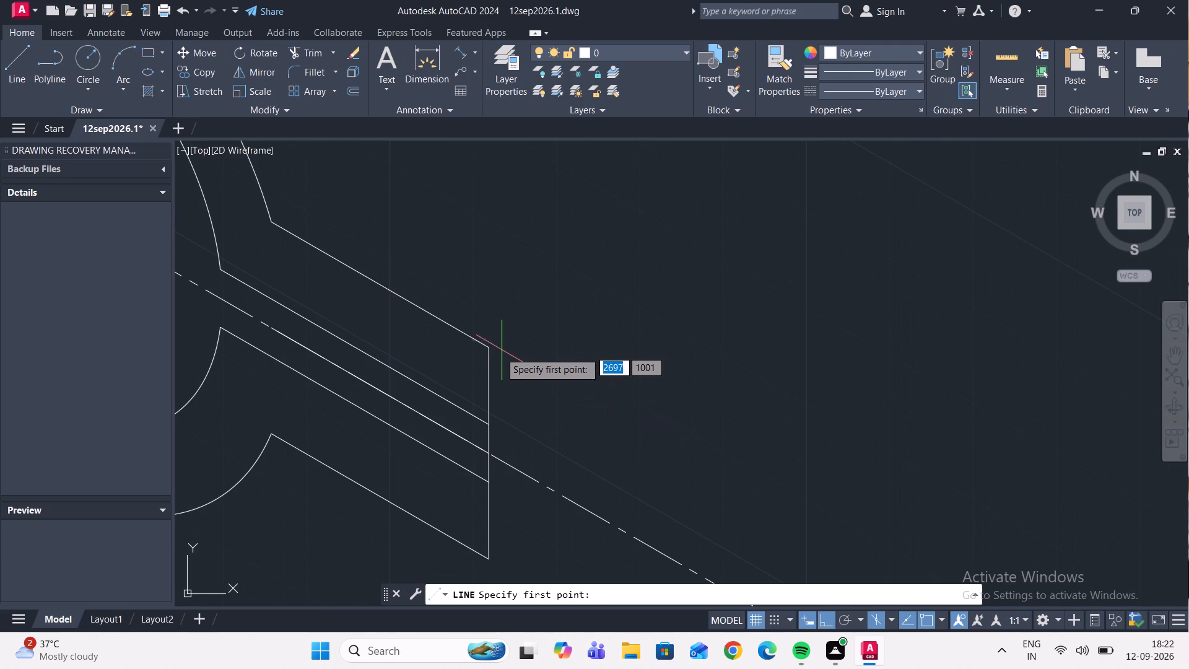
{"action": "left_click", "coordinate": [489, 346]}
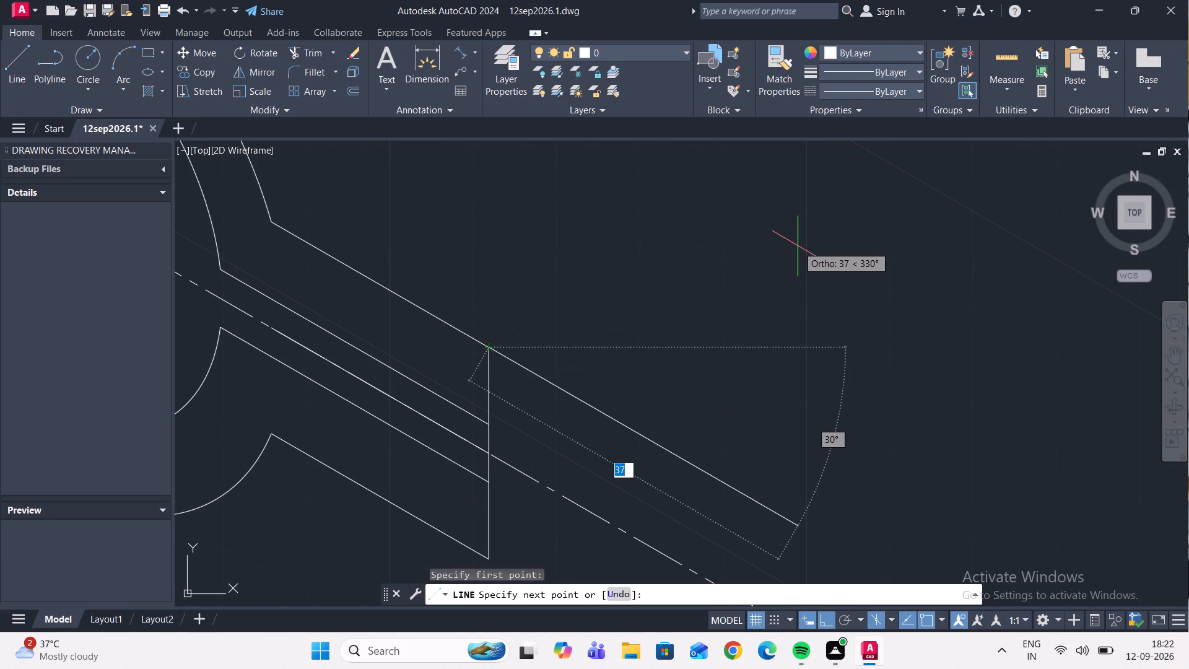
{"action": "key", "text": "F5"}
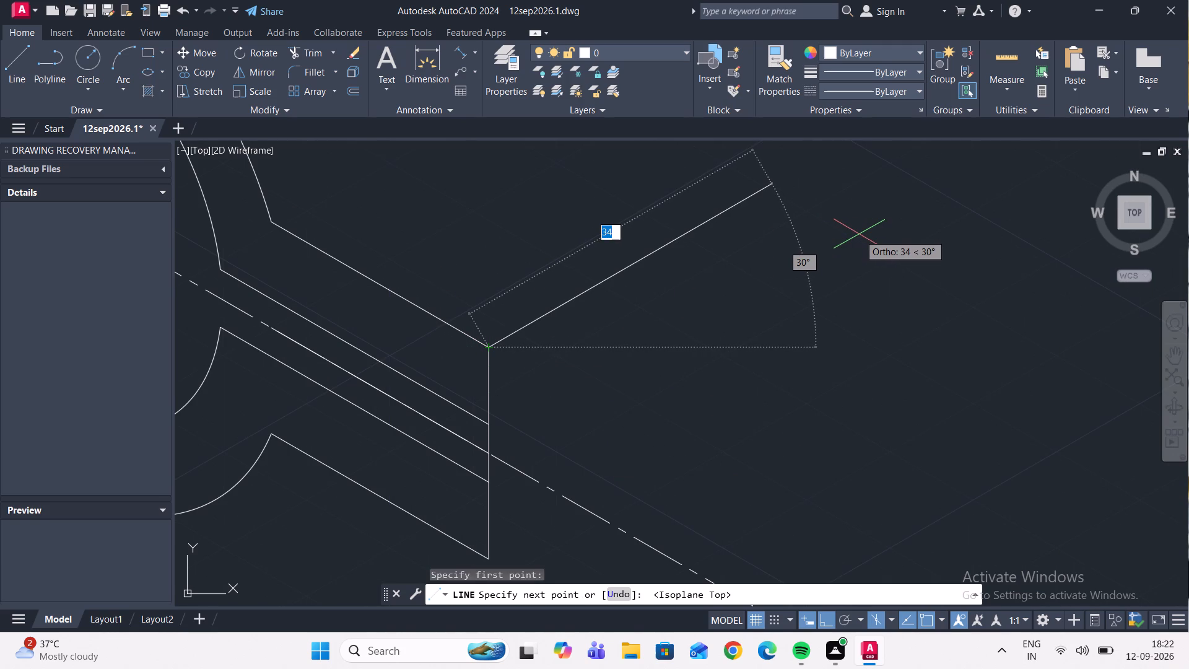
{"action": "type", "text": "50"}
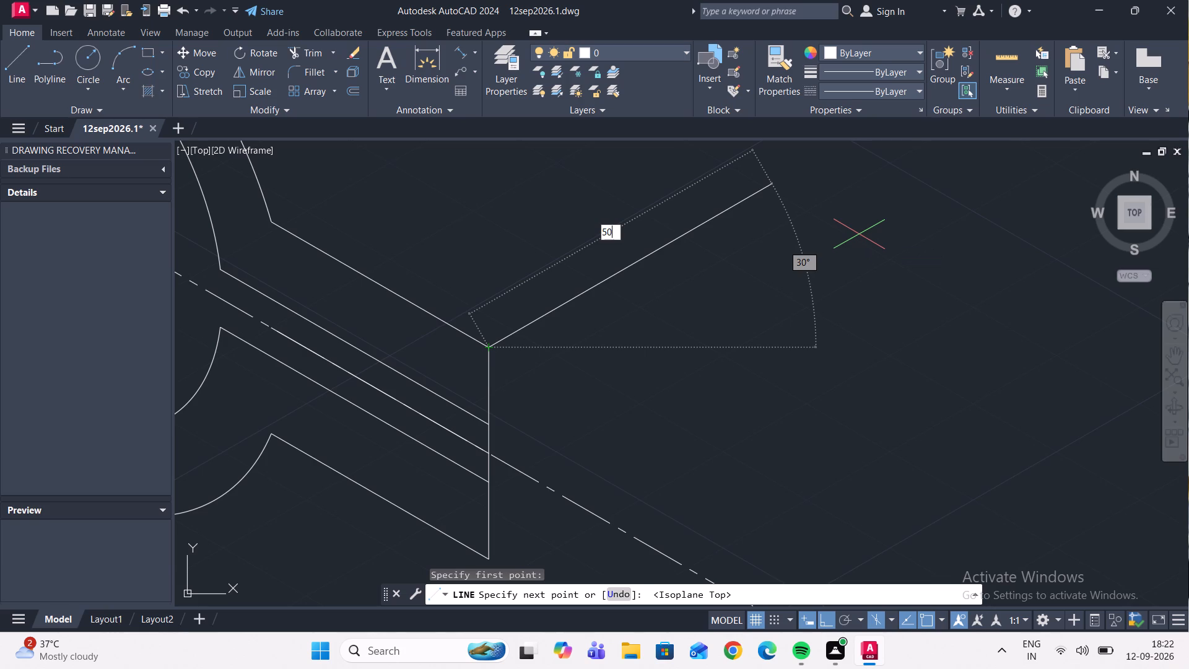
{"action": "key", "text": "Return"}
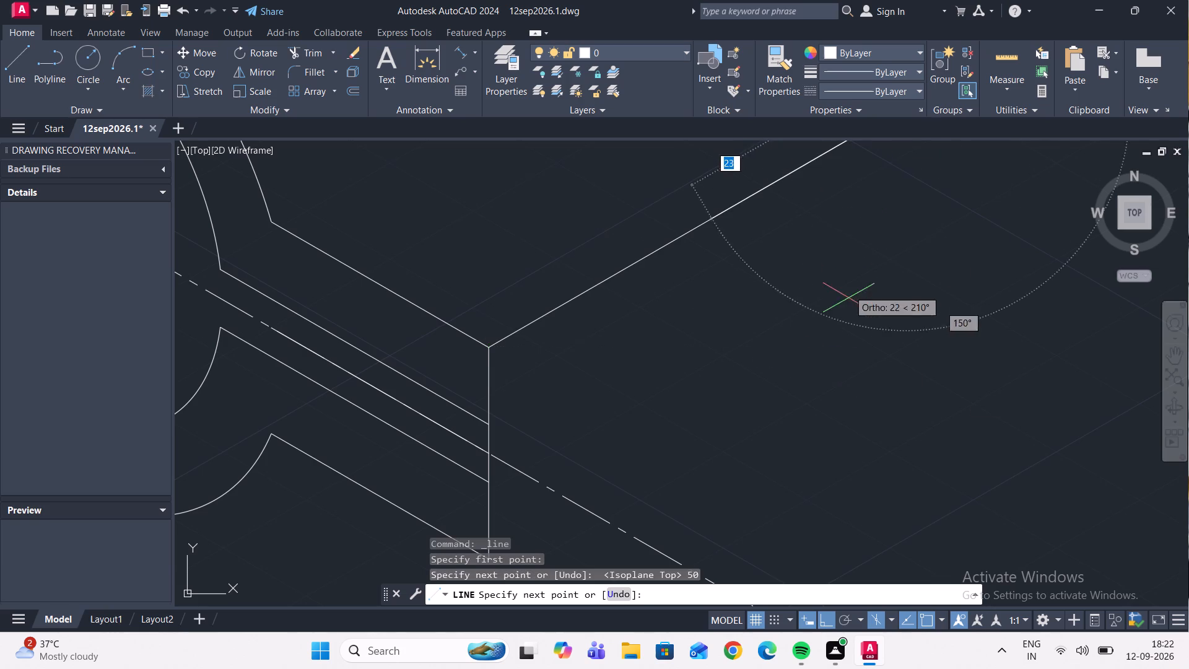
{"action": "scroll", "coordinate": [752, 420], "scroll_direction": "down", "scroll_amount": 2}
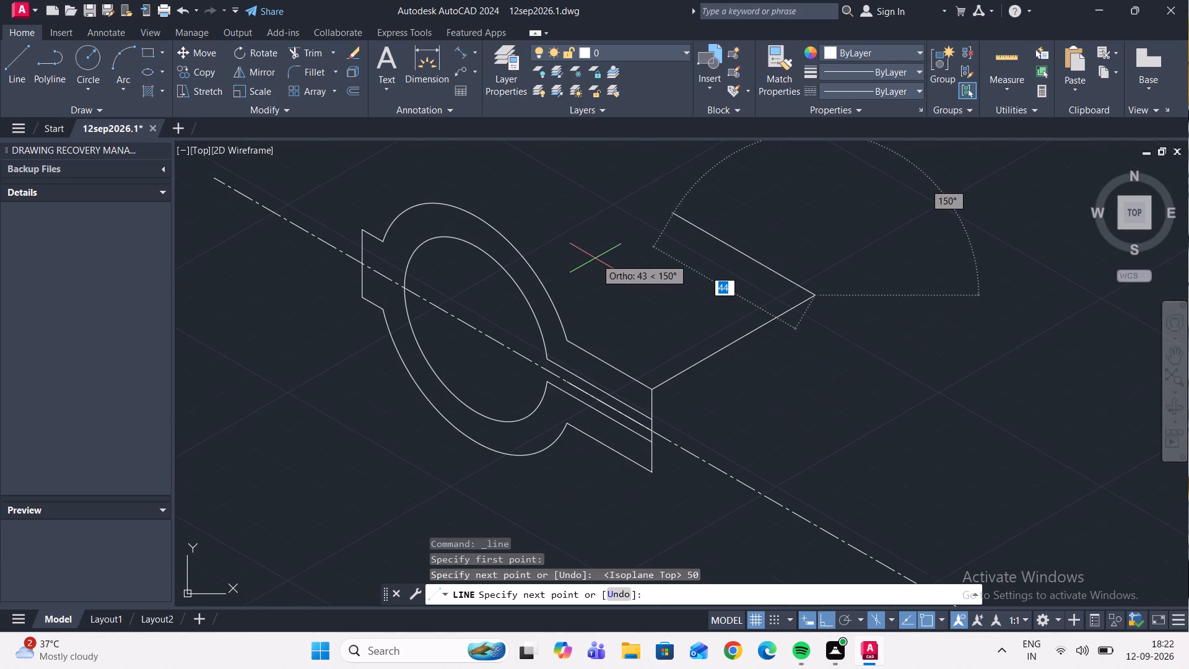
{"action": "key", "text": "Escape"}
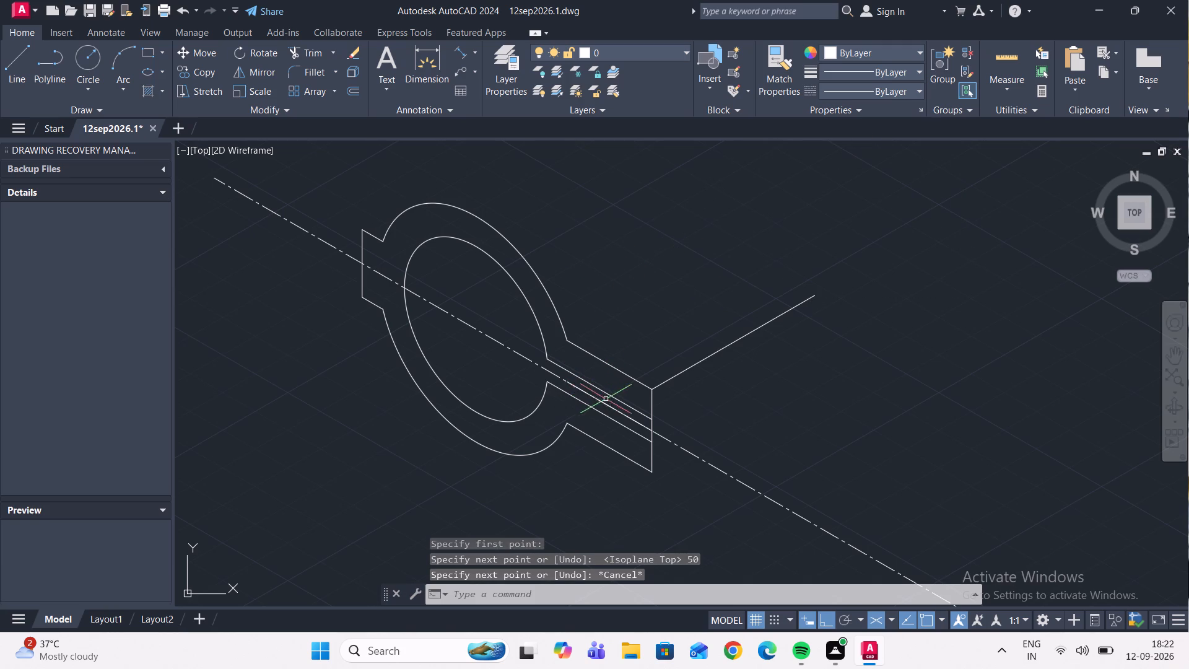
Draw 50-unit lines at 30° from the points where the upper and lower slot edges meet the arm's vertical end line.
{"action": "scroll", "coordinate": [636, 406], "scroll_direction": "up", "scroll_amount": 1}
{"action": "left_click", "coordinate": [21, 67]}
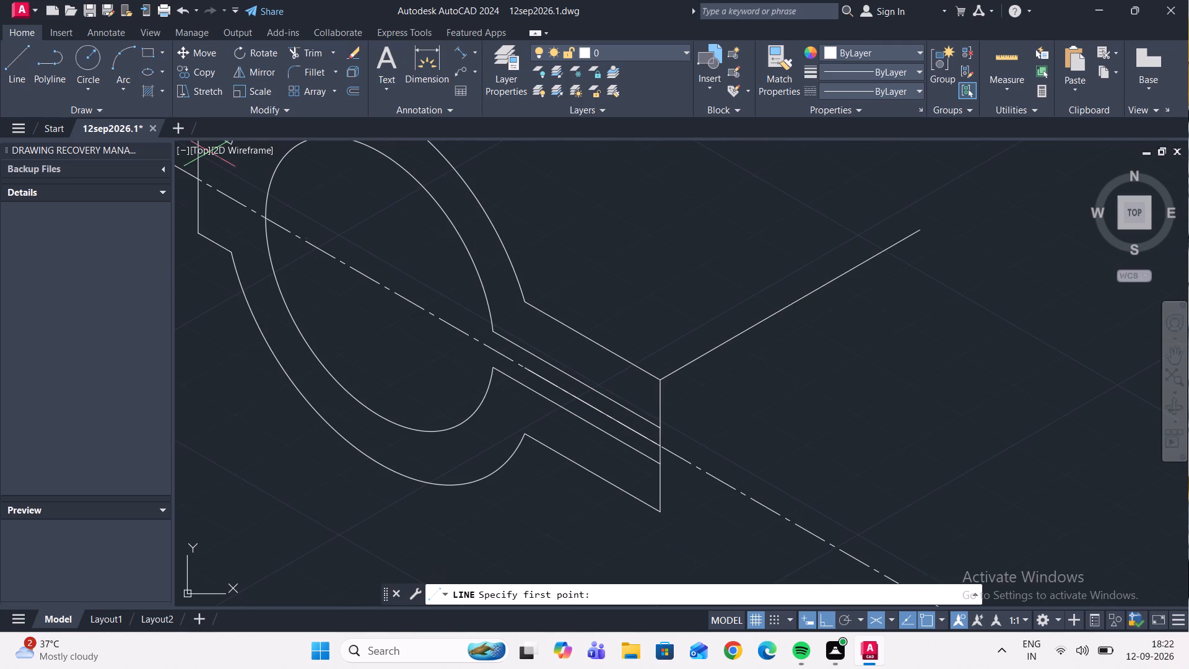
{"action": "middle_click_drag", "start_coordinate": [632, 383], "coordinate": [603, 382]}
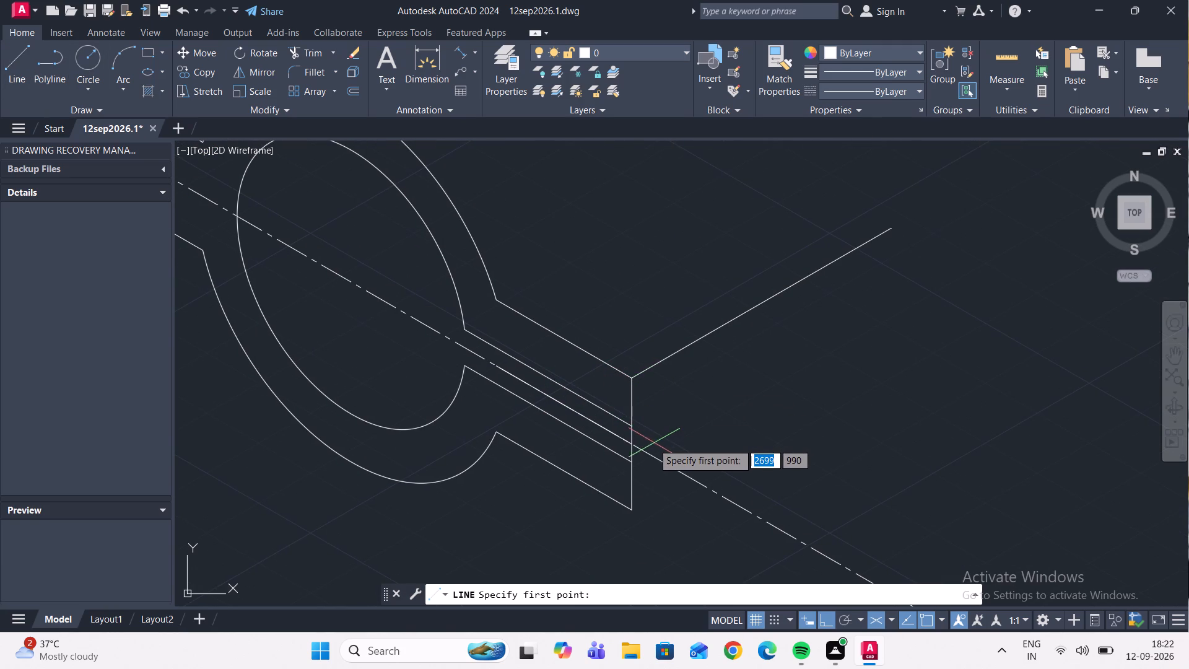
{"action": "left_click", "coordinate": [634, 426]}
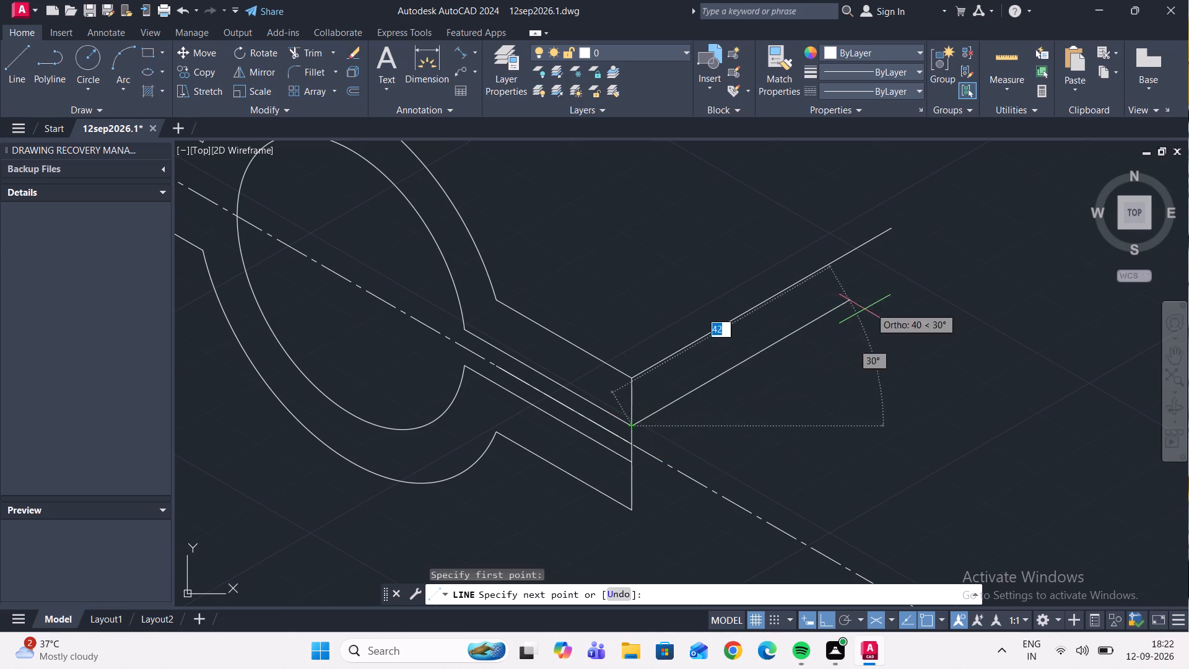
{"action": "type", "text": "50"}
{"action": "key", "text": "Return"}
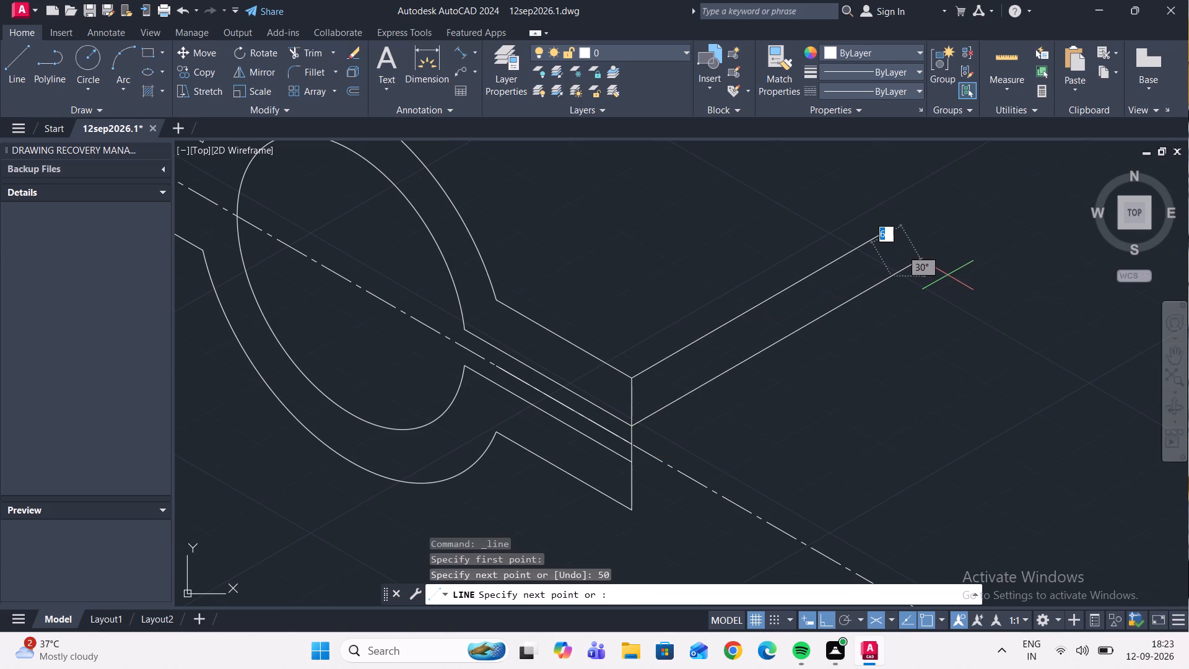
{"action": "key", "text": "Escape"}
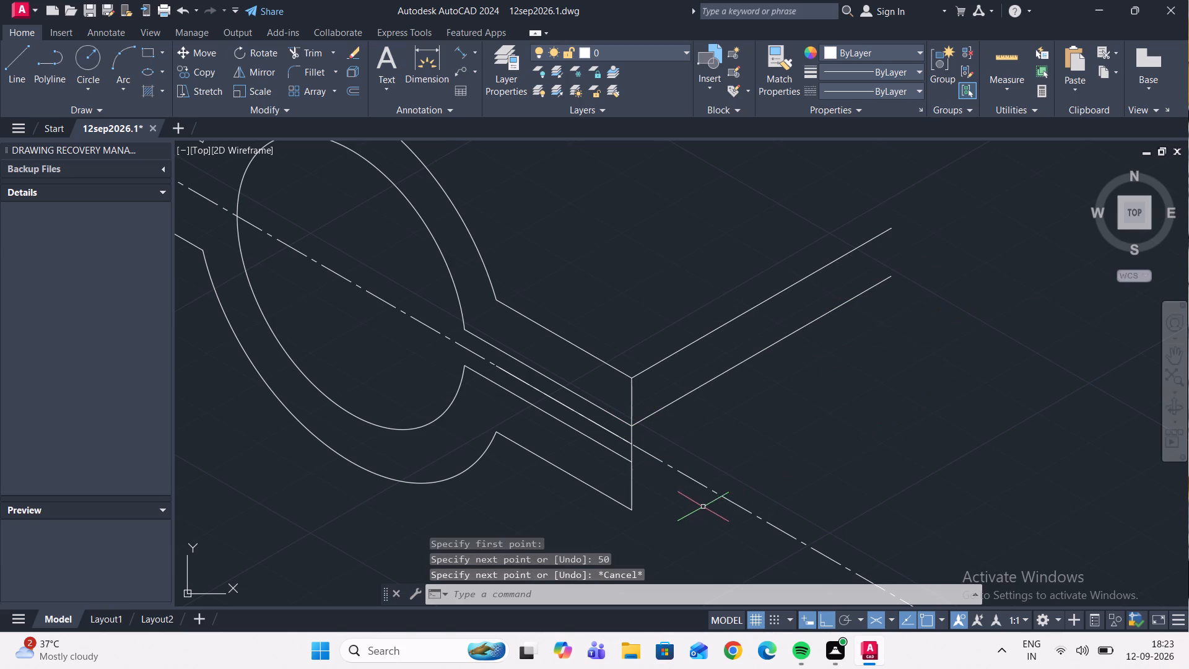
{"action": "key", "text": "space"}
{"action": "scroll", "coordinate": [627, 461], "scroll_direction": "up", "scroll_amount": 2}
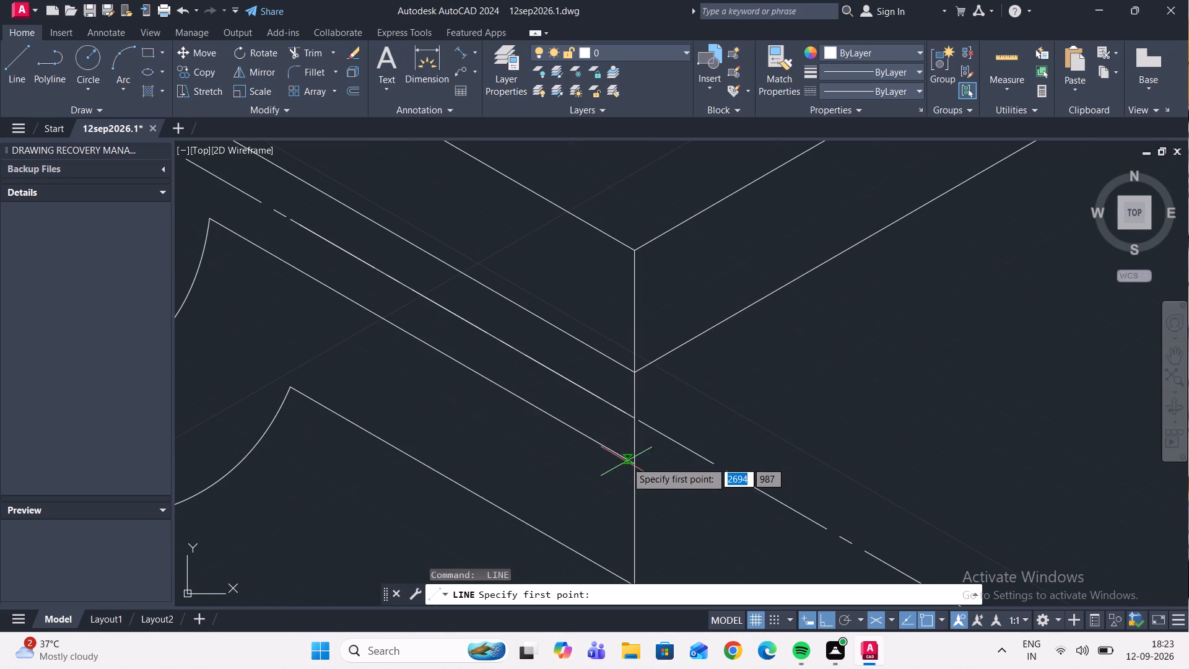
{"action": "left_click", "coordinate": [632, 465]}
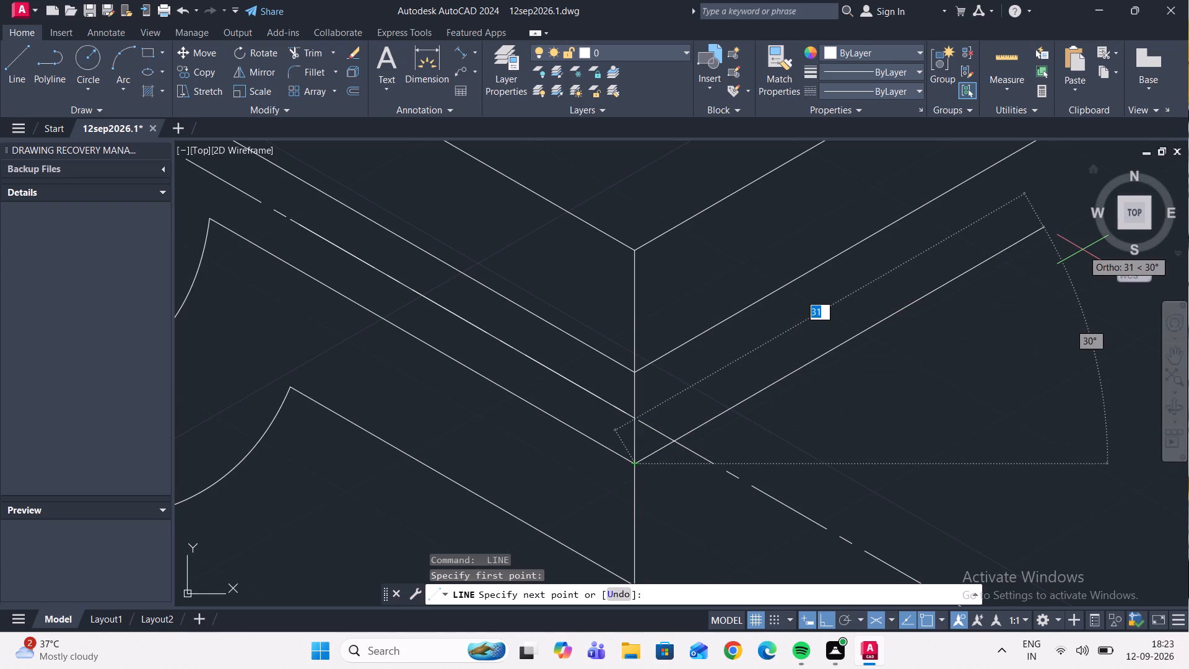
{"action": "type", "text": "50"}
{"action": "key", "text": "Return"}
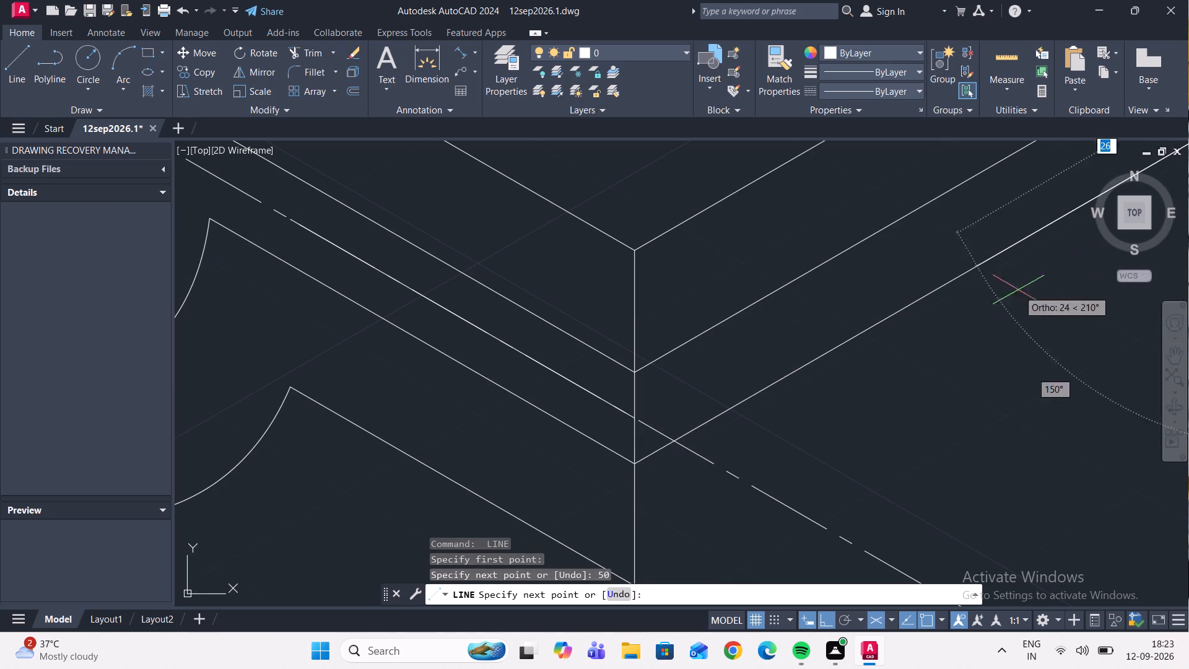
{"action": "key", "text": "Escape"}
Draw a 50-unit line at 30° from the arm's lower corner, continuing vertically in the right isoplane to the top 50-unit edge's end.
{"action": "scroll", "coordinate": [872, 439], "scroll_direction": "down", "scroll_amount": 3}
{"action": "scroll", "coordinate": [793, 406], "scroll_direction": "up", "scroll_amount": 2}
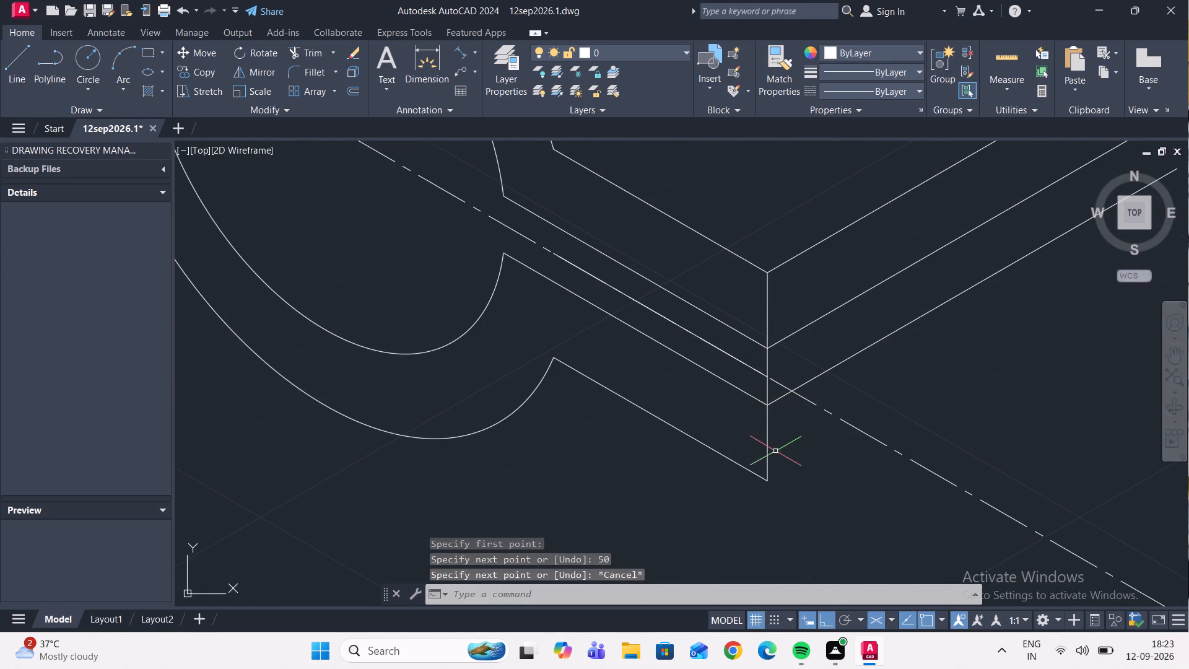
{"action": "key", "text": "space"}
{"action": "left_click", "coordinate": [765, 479]}
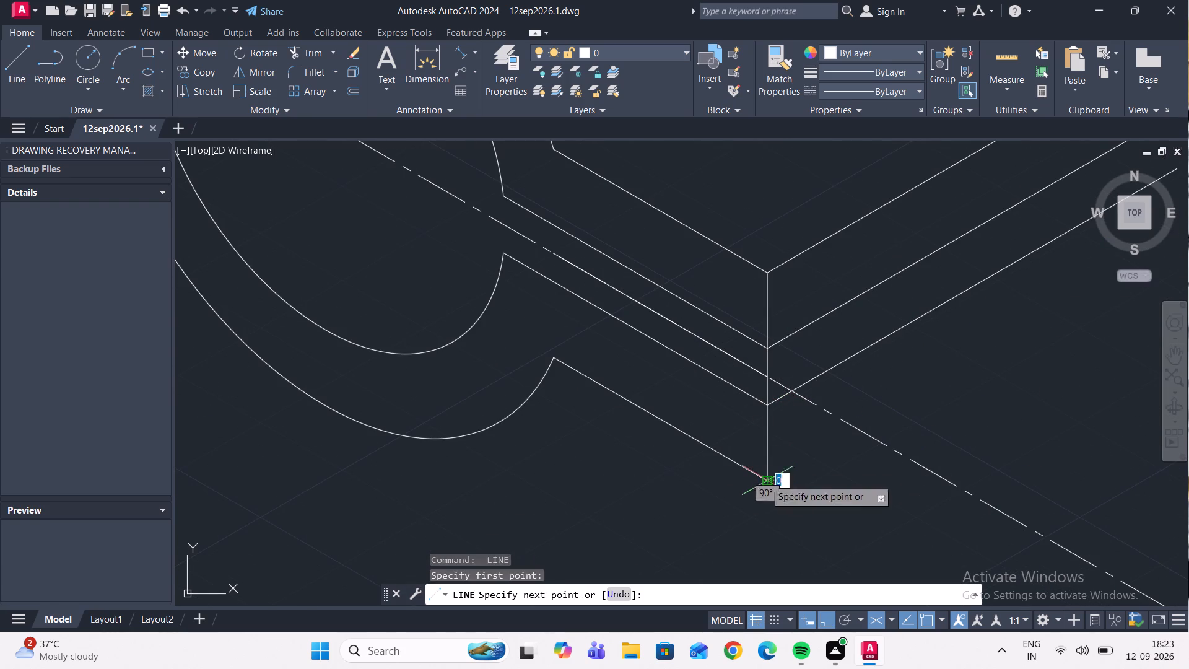
{"action": "type", "text": "50"}
{"action": "key", "text": "Return"}
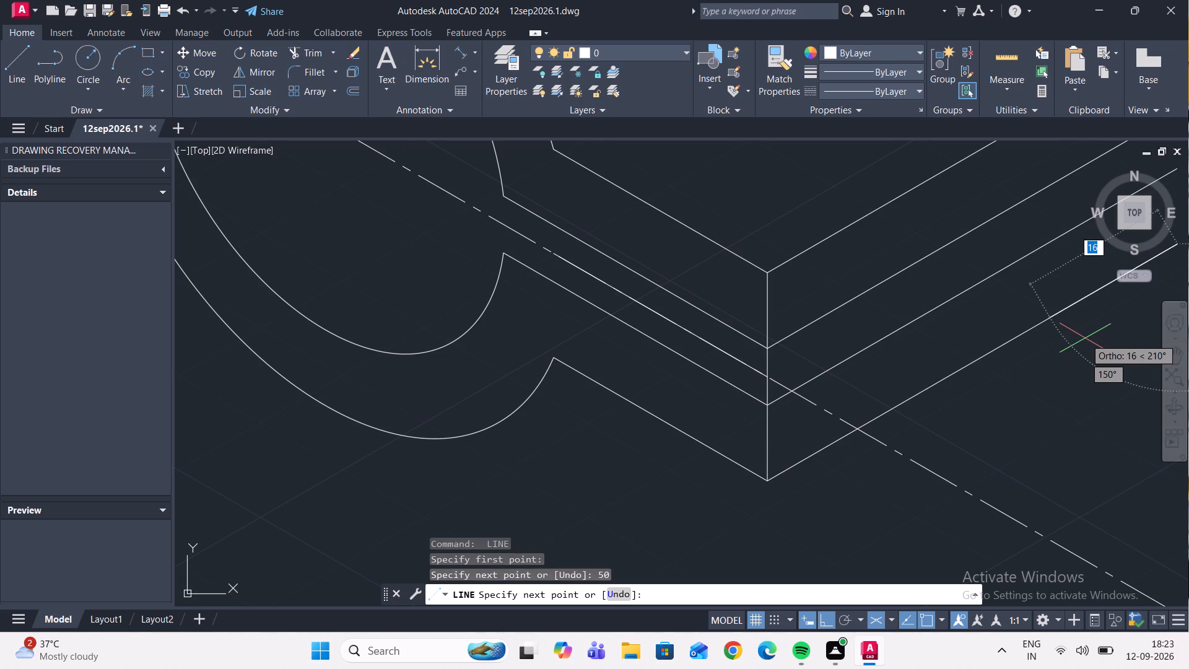
{"action": "scroll", "coordinate": [1062, 368], "scroll_direction": "down", "scroll_amount": 3}
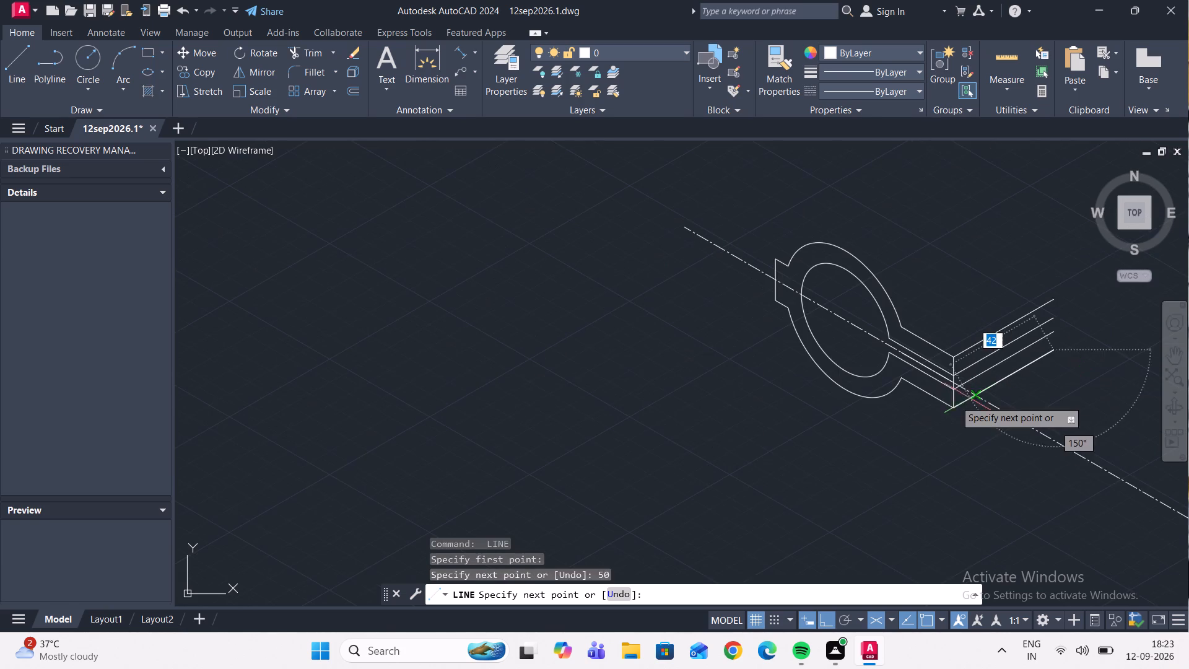
{"action": "middle_click_drag", "start_coordinate": [954, 400], "coordinate": [546, 396]}
{"action": "scroll", "coordinate": [627, 326], "scroll_direction": "up", "scroll_amount": 3}
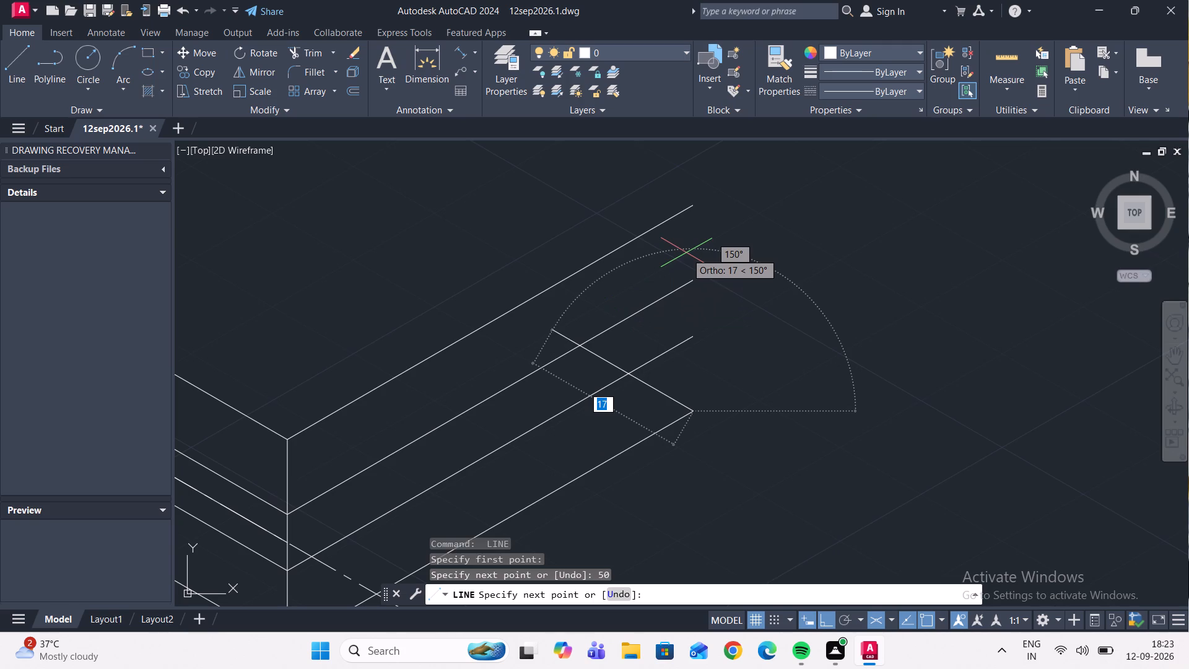
{"action": "key", "text": "F5"}
{"action": "scroll", "coordinate": [689, 237], "scroll_direction": "up", "scroll_amount": 1}
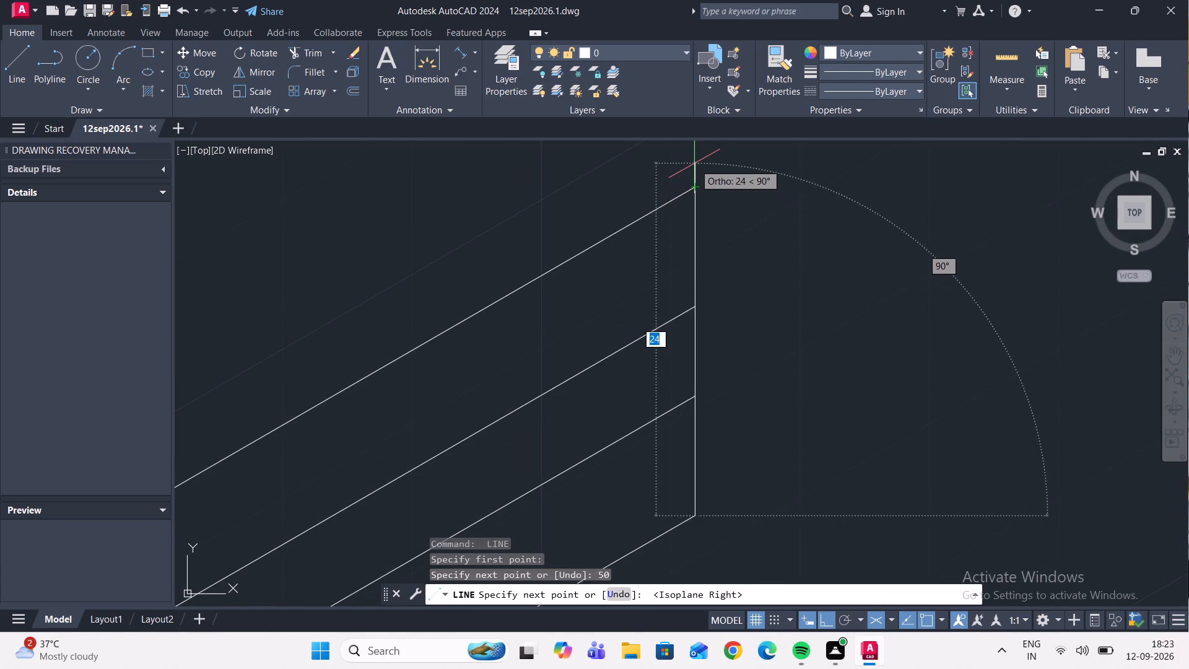
{"action": "left_click", "coordinate": [694, 184]}
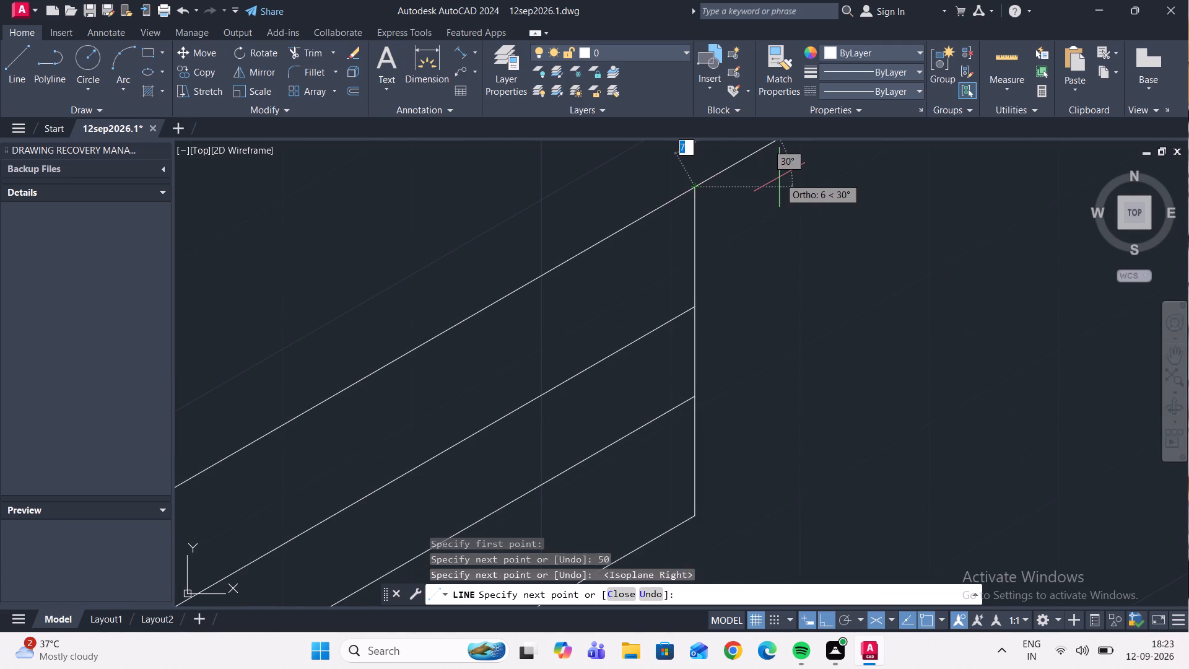
{"action": "key", "text": "Escape"}
From the bend's upper corner, draw 12 units back along the arm's upper edge, continuing 12 units at 30° in the top isoplane.
{"action": "scroll", "coordinate": [780, 178], "scroll_direction": "down", "scroll_amount": 3}
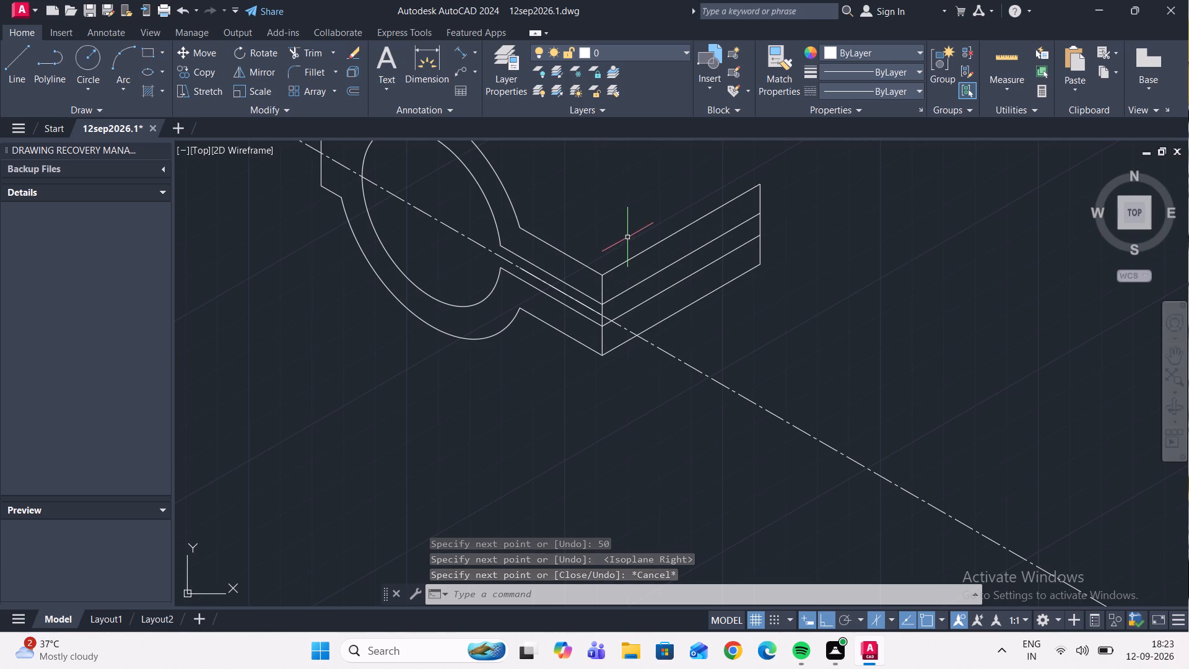
{"action": "middle_click_drag", "start_coordinate": [628, 237], "coordinate": [634, 254]}
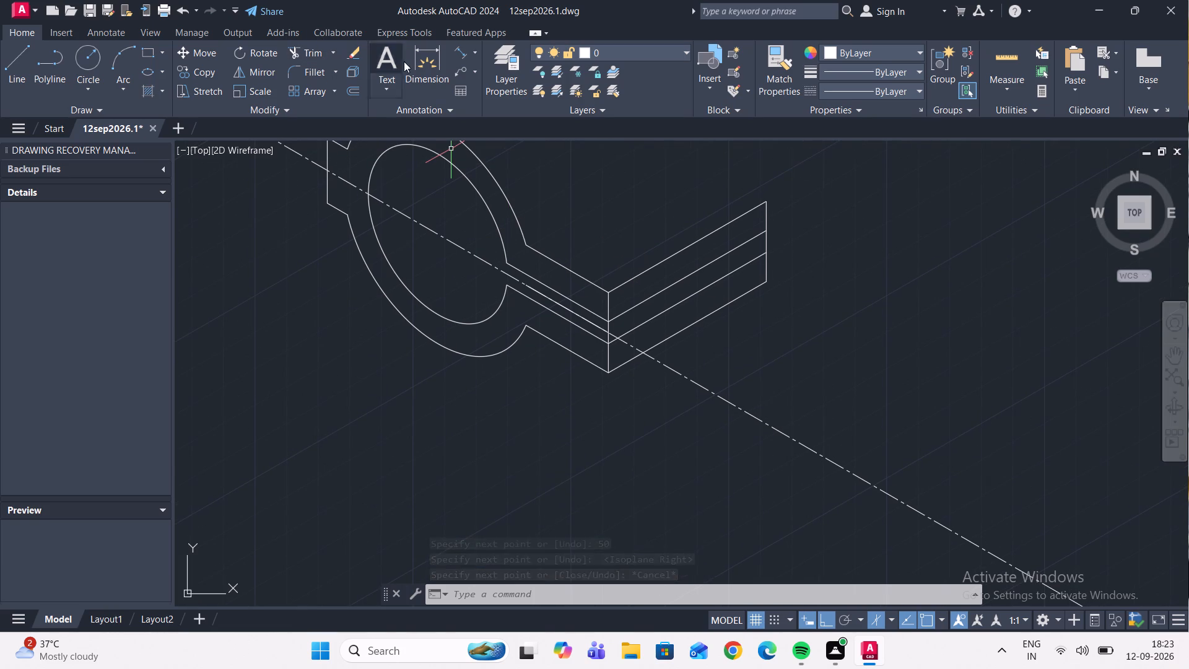
{"action": "left_click", "coordinate": [28, 68]}
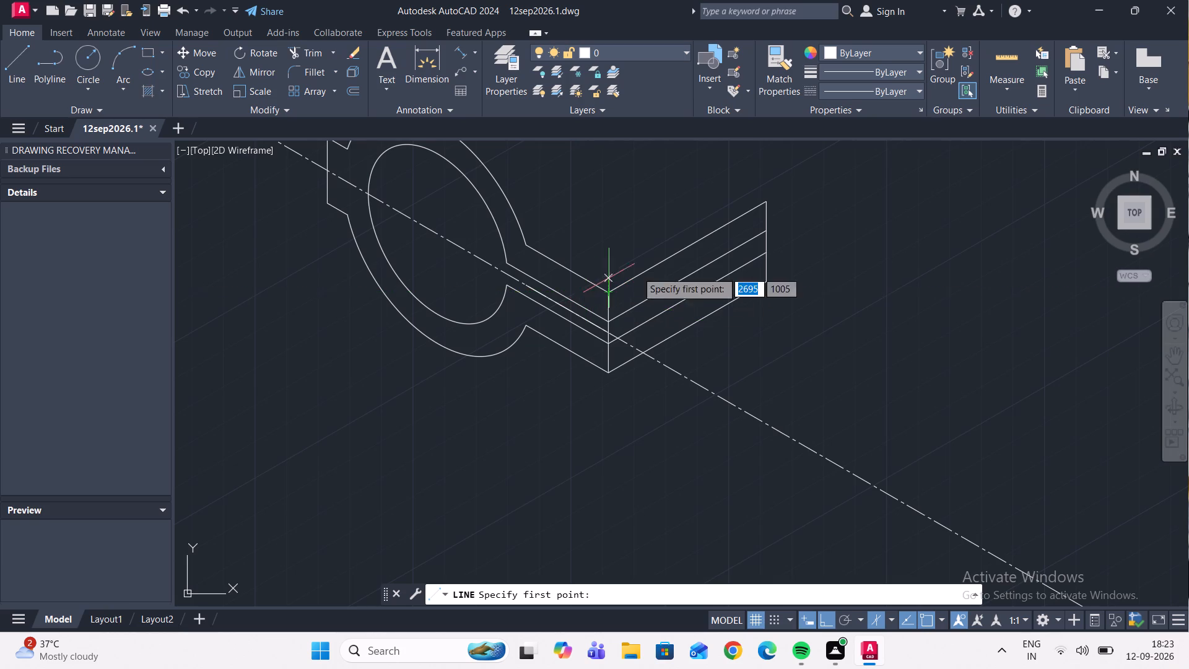
{"action": "scroll", "coordinate": [624, 293], "scroll_direction": "up", "scroll_amount": 2}
{"action": "left_click", "coordinate": [583, 294]}
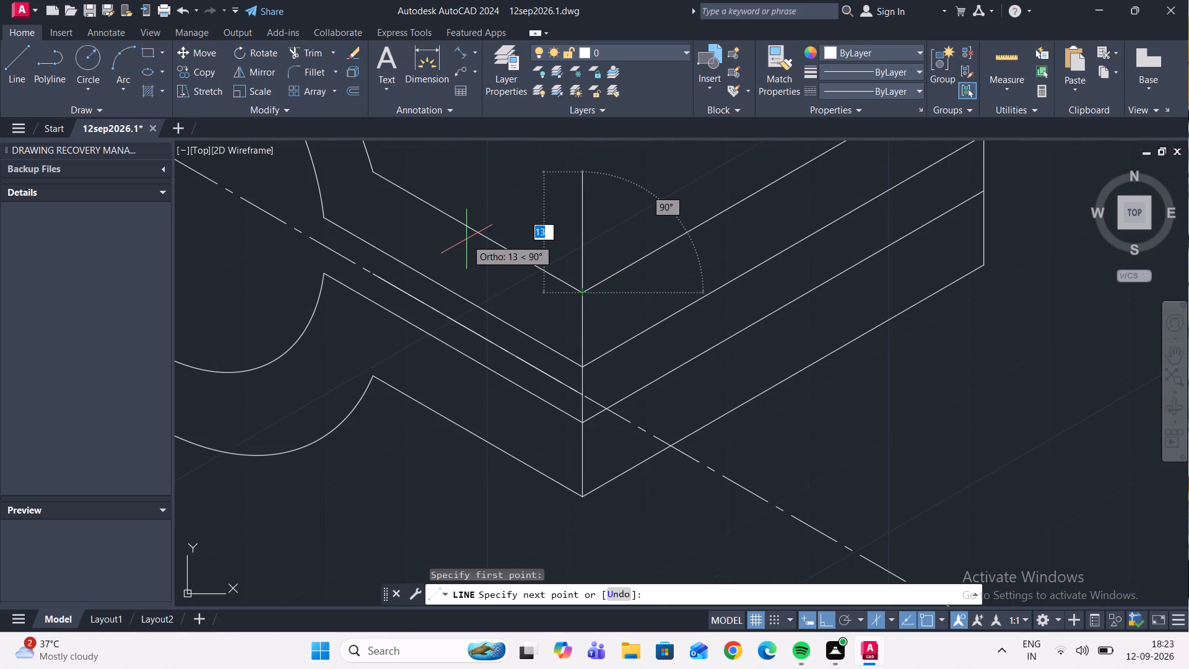
{"action": "key", "text": "F5"}
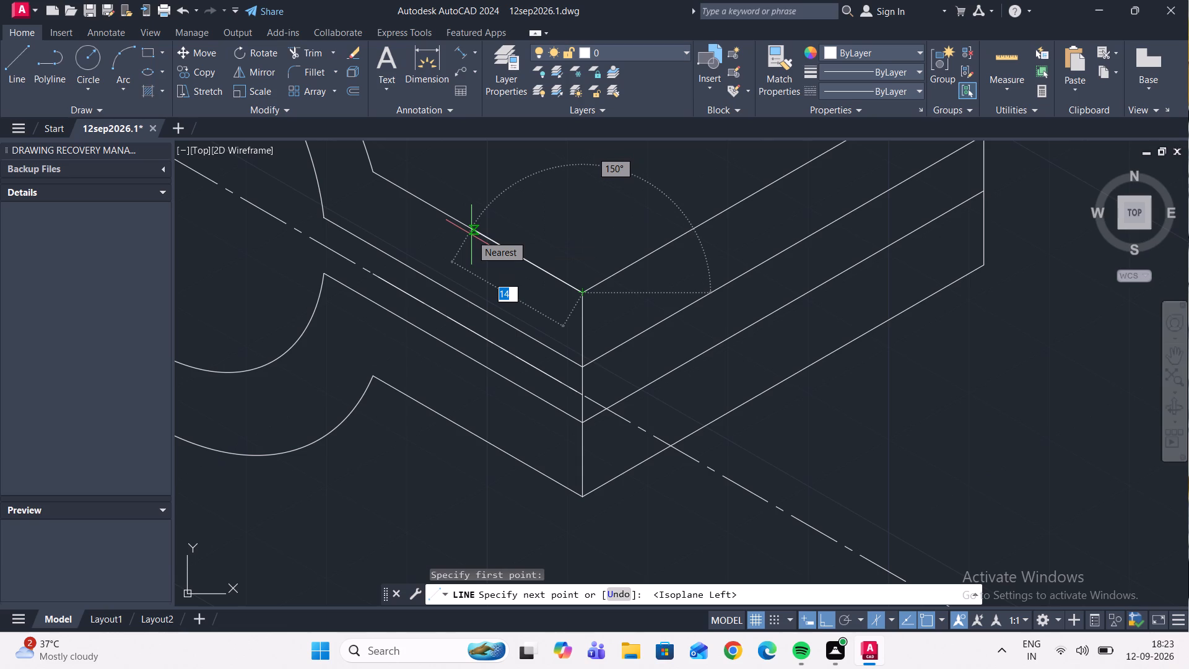
{"action": "type", "text": "15"}
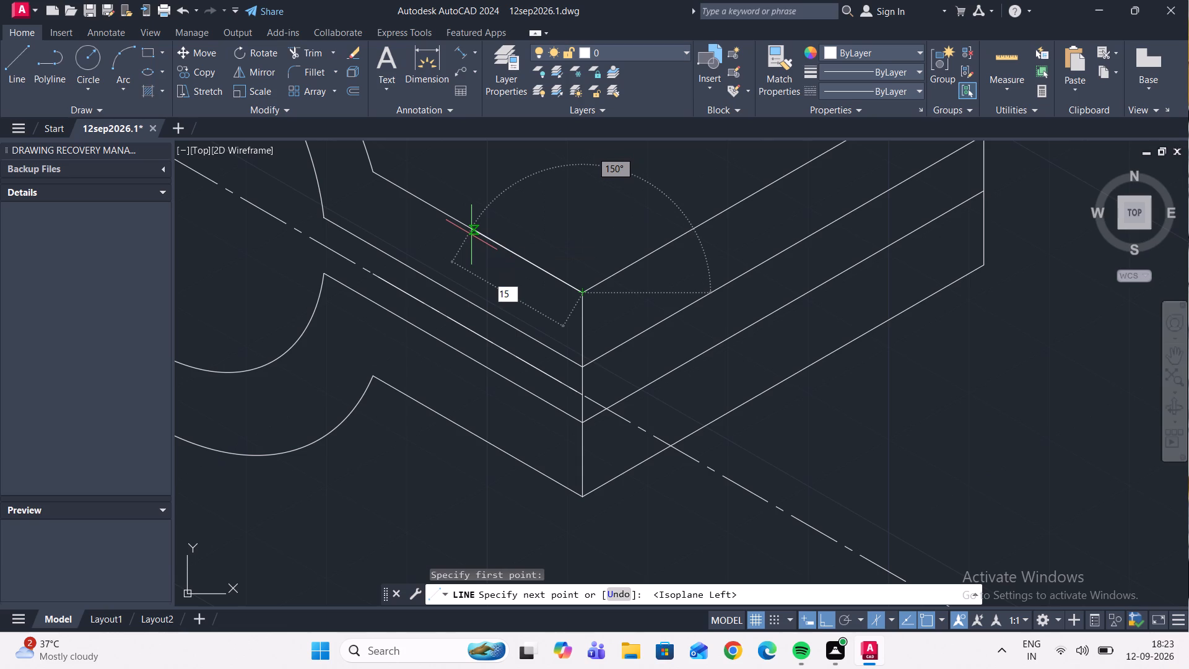
{"action": "key", "text": "BackSpace"}
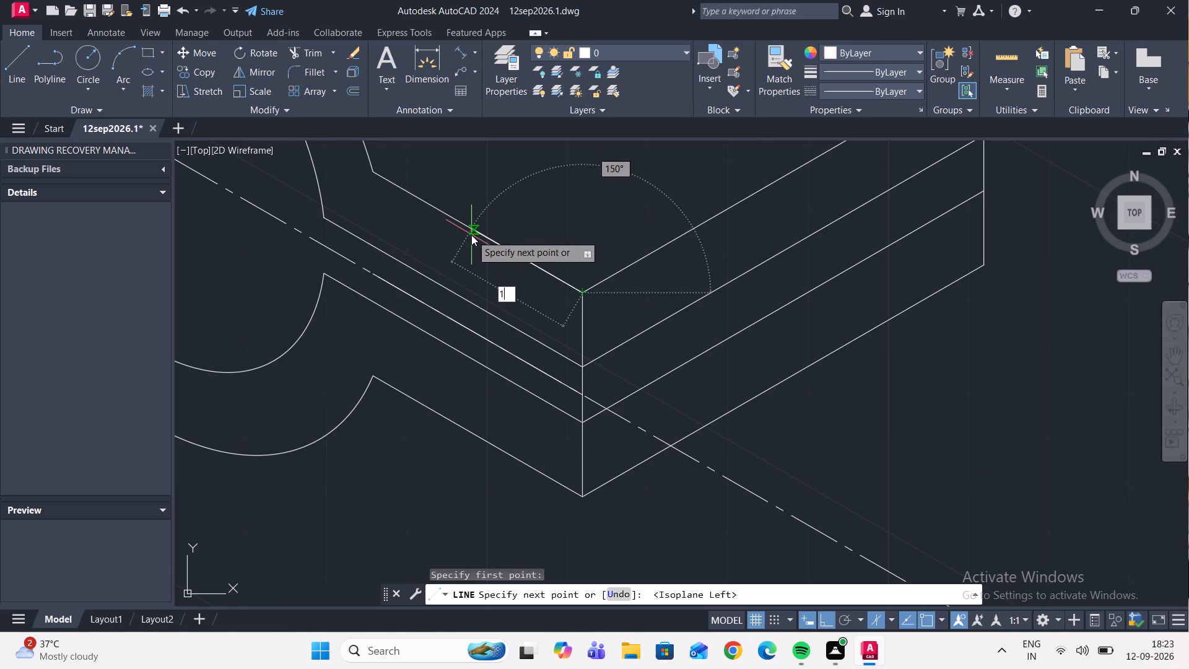
{"action": "key", "text": "2"}
{"action": "key", "text": "Return"}
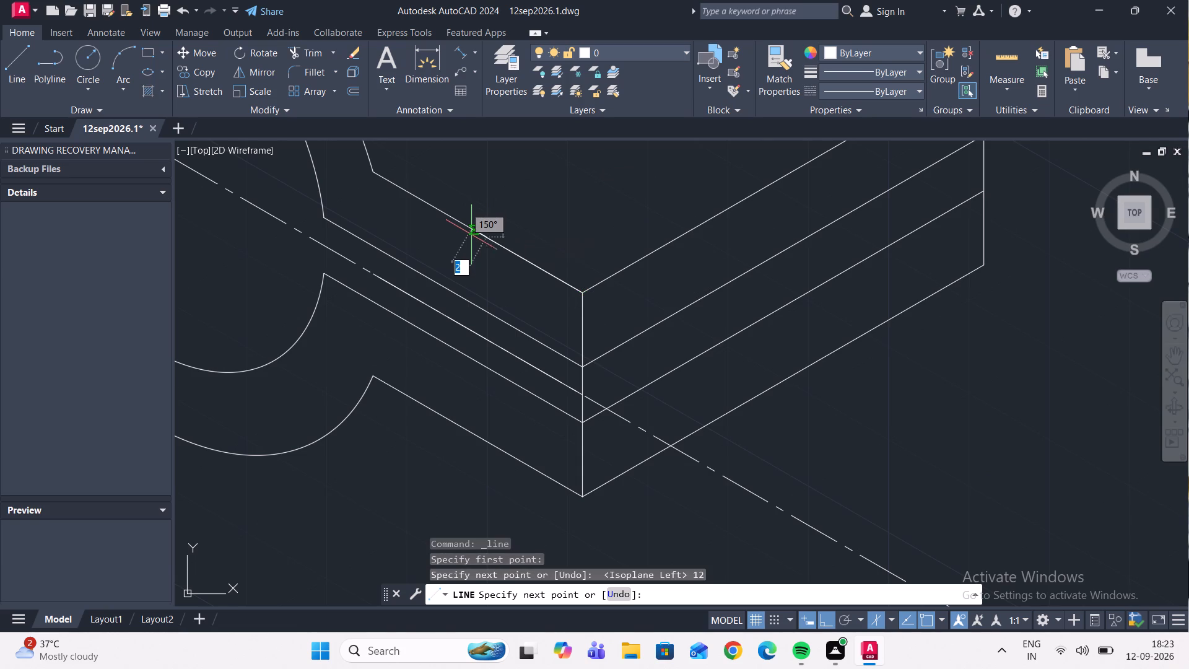
{"action": "scroll", "coordinate": [613, 217], "scroll_direction": "down", "scroll_amount": 2}
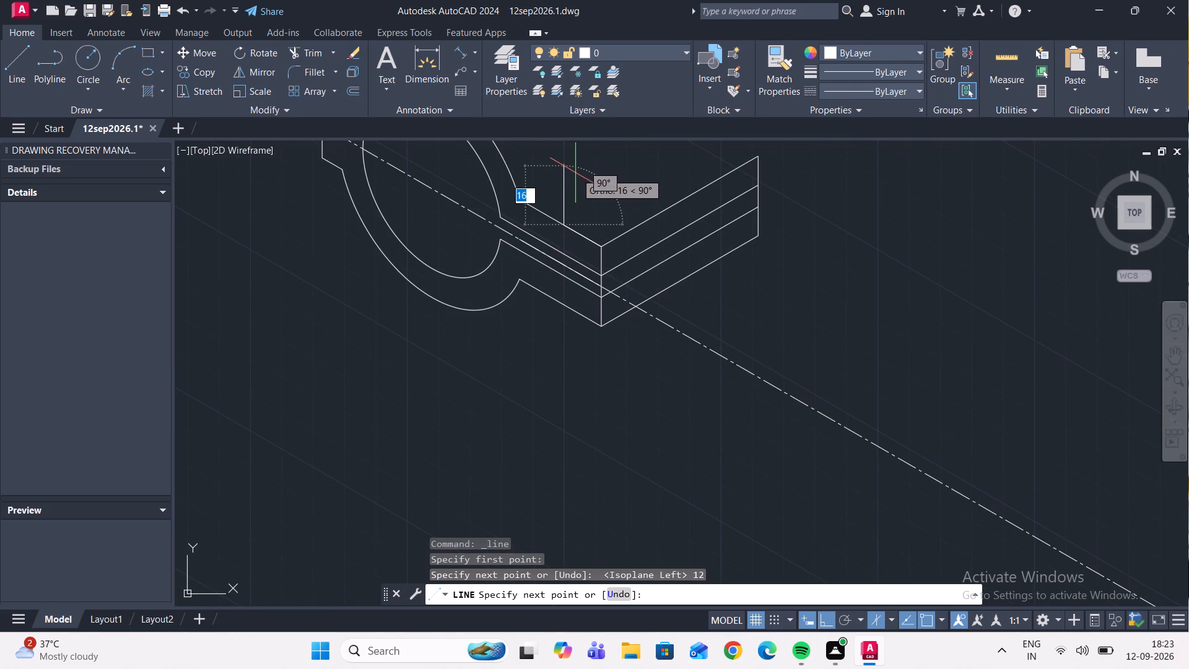
{"action": "key", "text": "F5"}
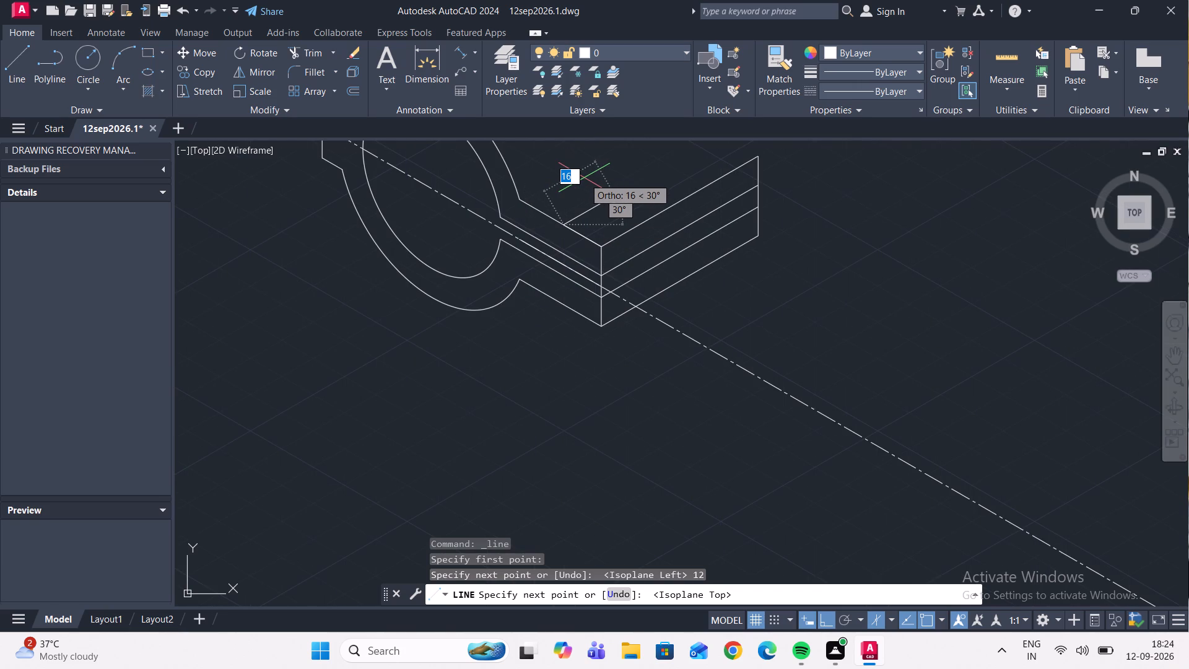
{"action": "type", "text": "12"}
{"action": "key", "text": "Return"}
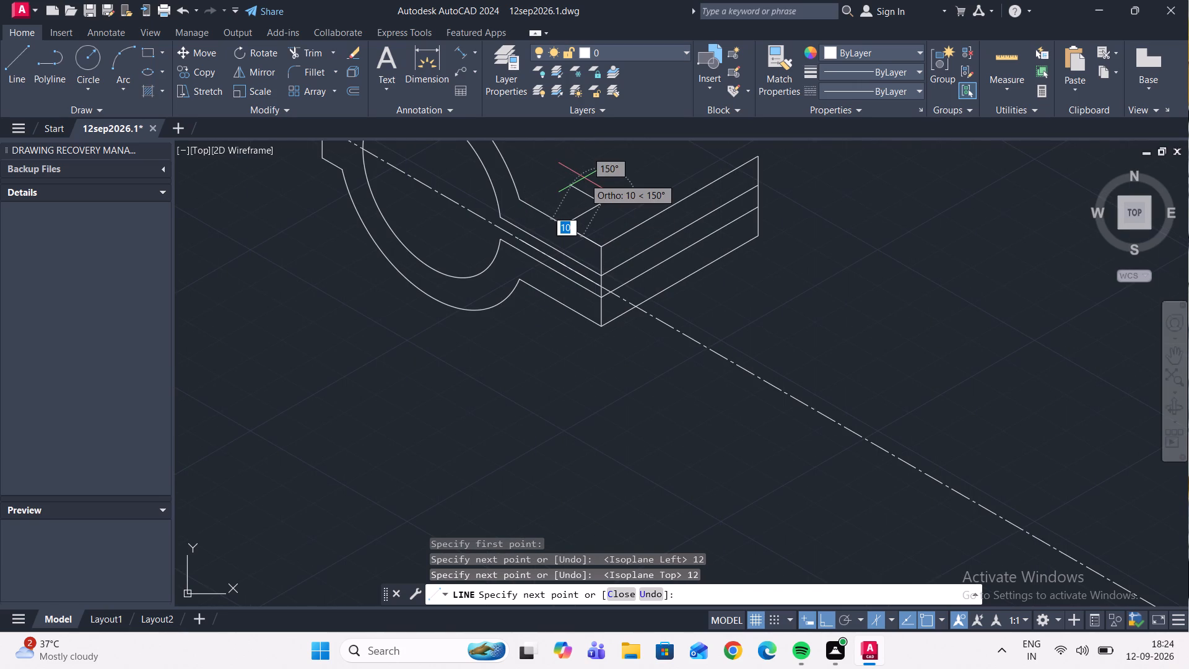
{"action": "key", "text": "Escape"}
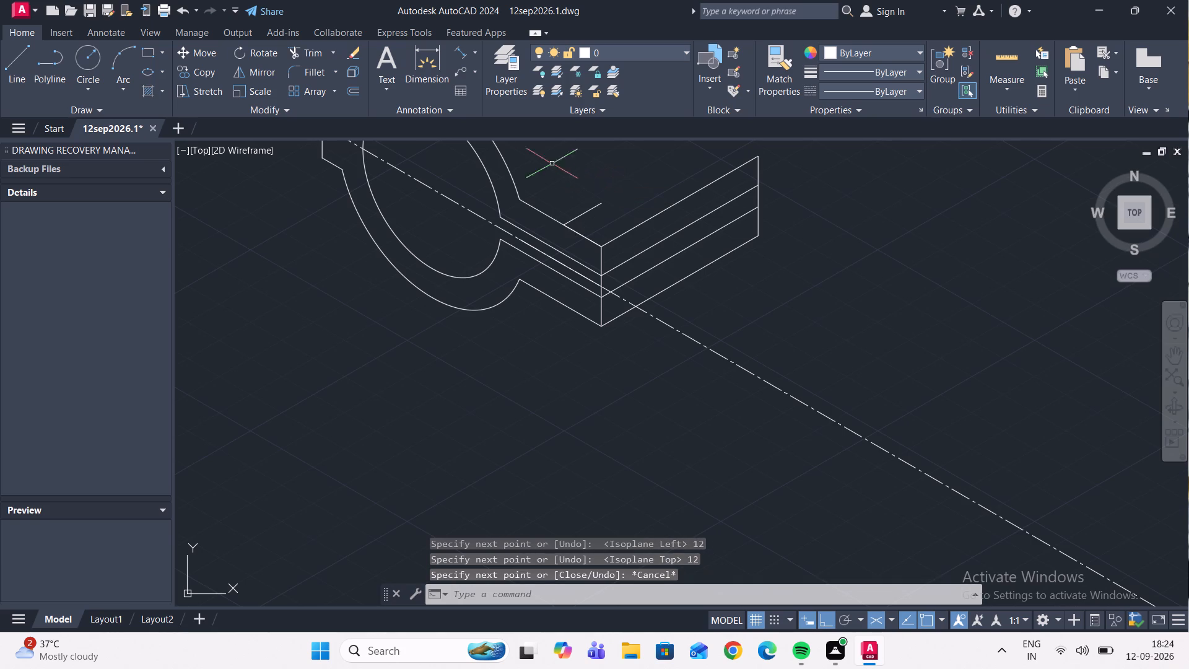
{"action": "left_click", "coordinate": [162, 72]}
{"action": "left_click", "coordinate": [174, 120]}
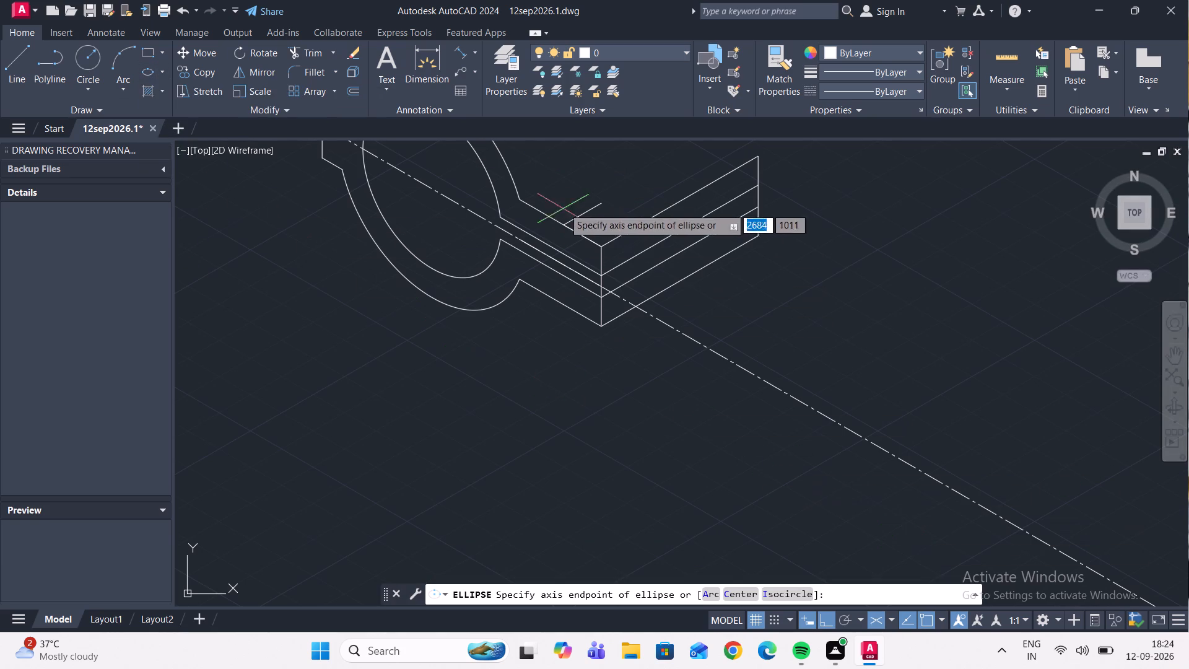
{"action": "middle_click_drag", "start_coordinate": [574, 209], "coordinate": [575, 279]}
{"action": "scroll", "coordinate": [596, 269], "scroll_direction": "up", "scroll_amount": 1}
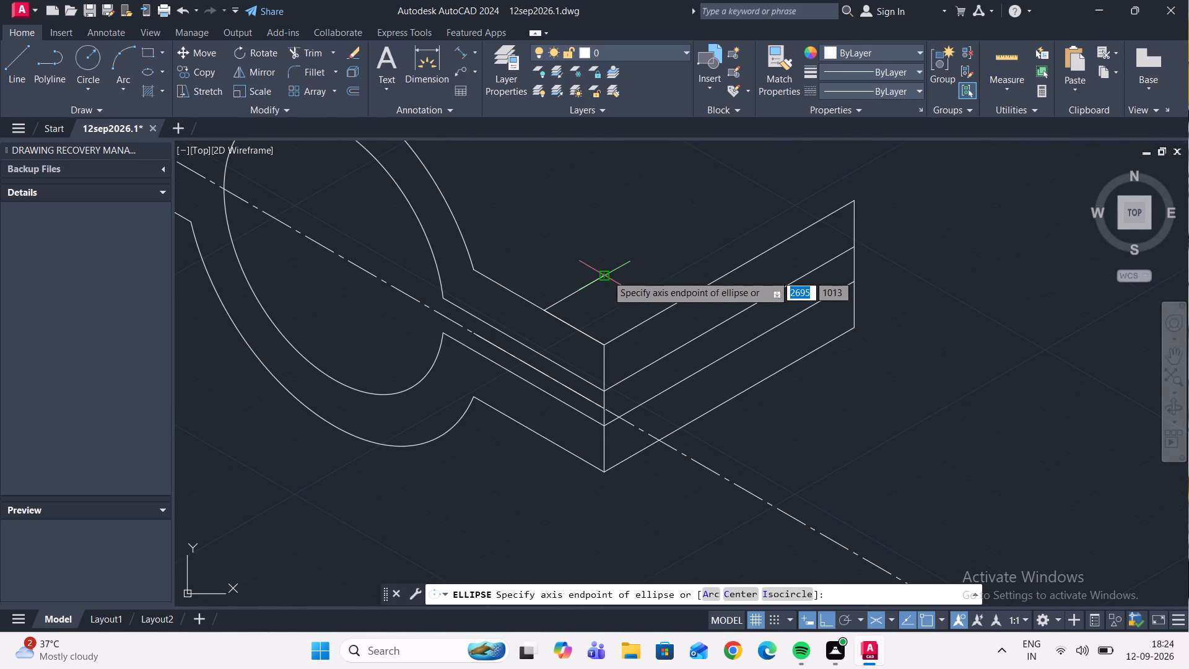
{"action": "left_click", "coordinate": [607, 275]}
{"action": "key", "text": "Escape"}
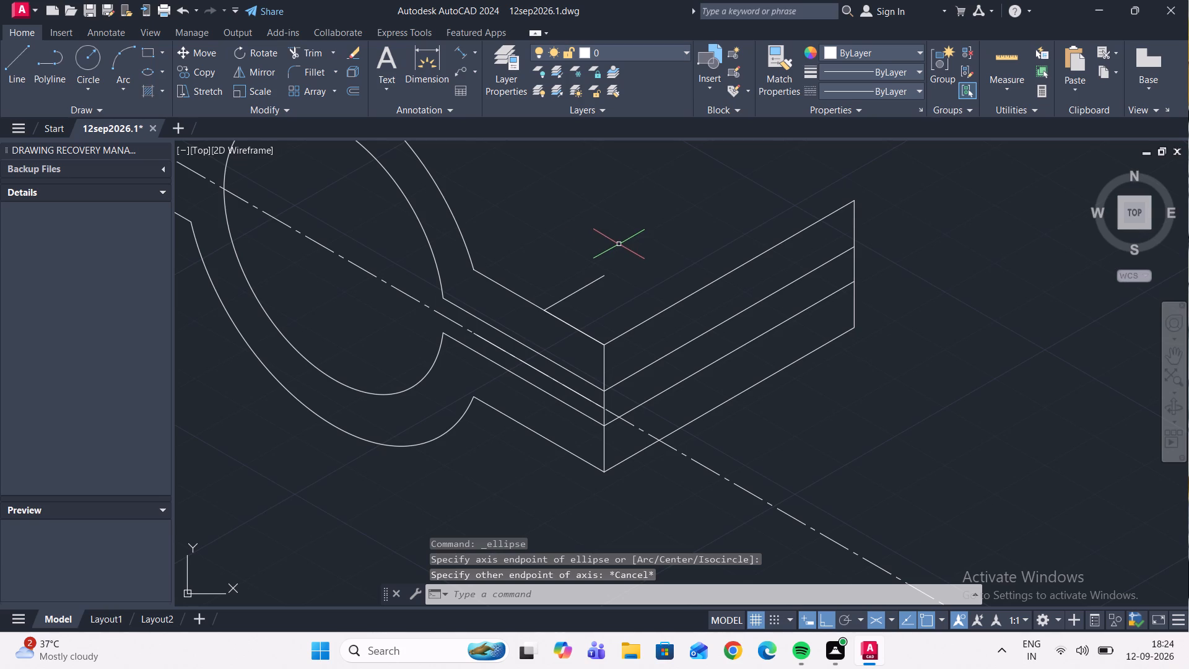
Draw a radius 5 isocircle in the top isoplane, centred on the free end of the 12-unit line at 30°.
{"action": "left_click", "coordinate": [154, 73]}
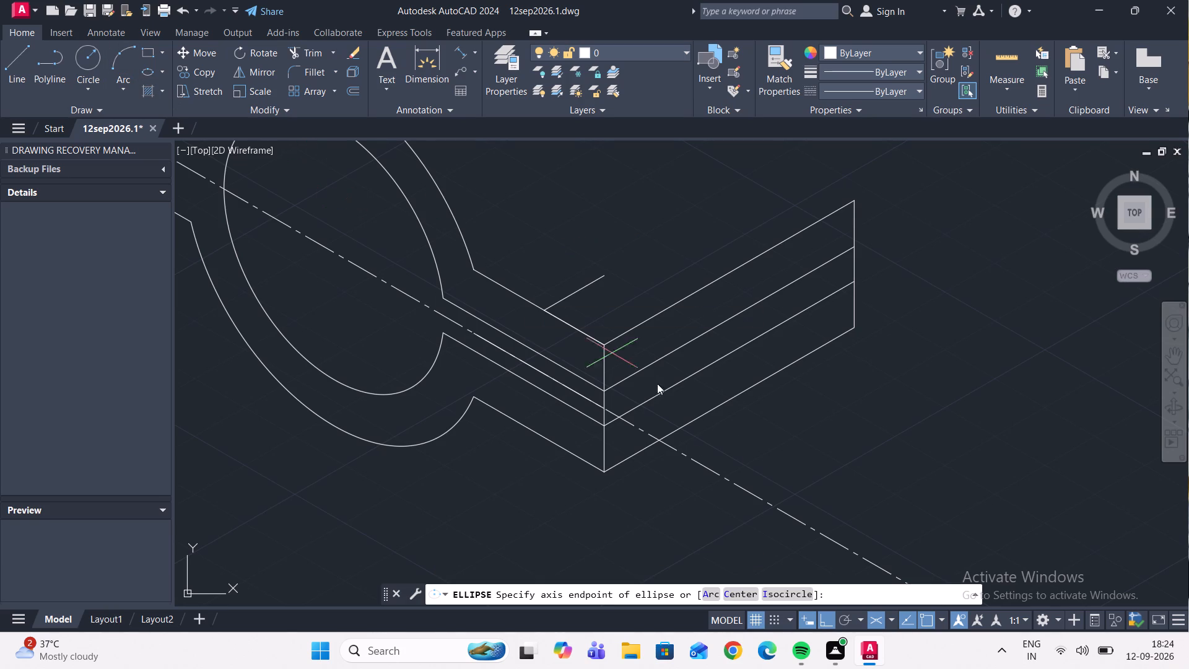
{"action": "left_click", "coordinate": [799, 598]}
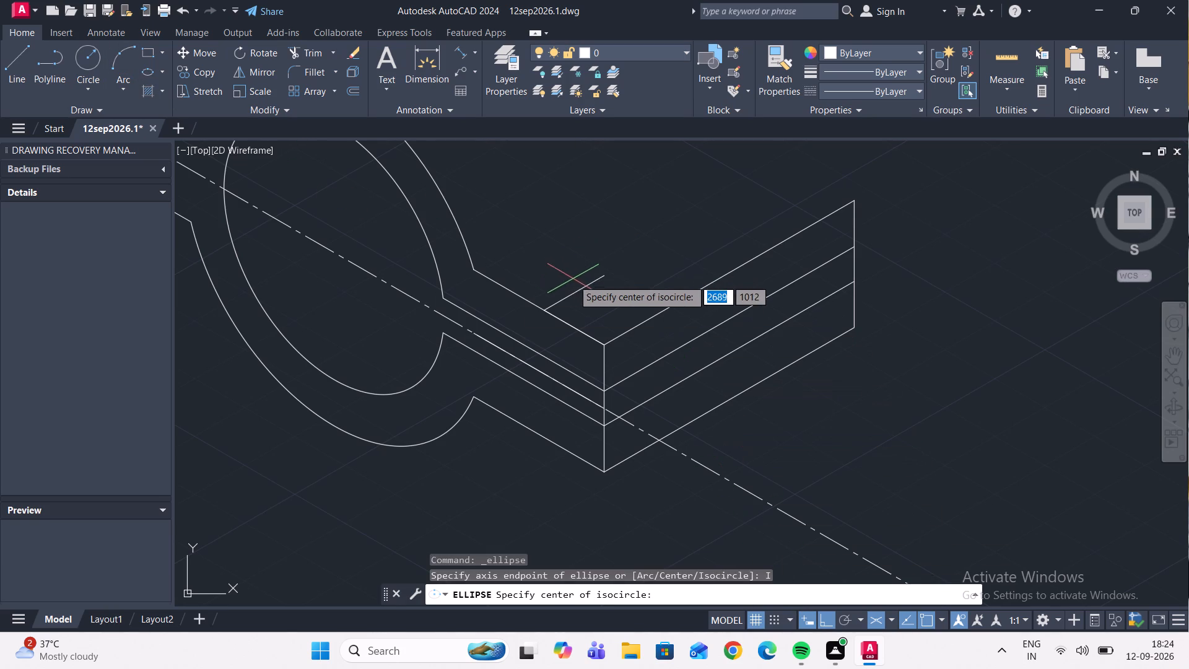
{"action": "left_click", "coordinate": [601, 278]}
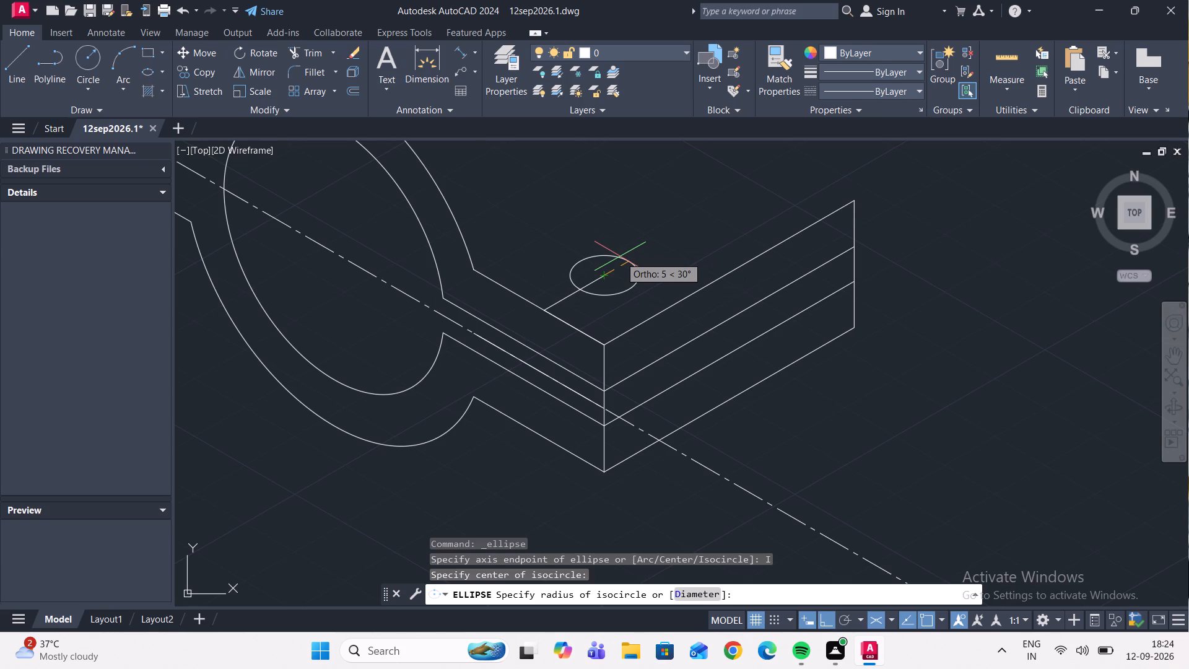
{"action": "key", "text": "5"}
{"action": "key", "text": "Return"}
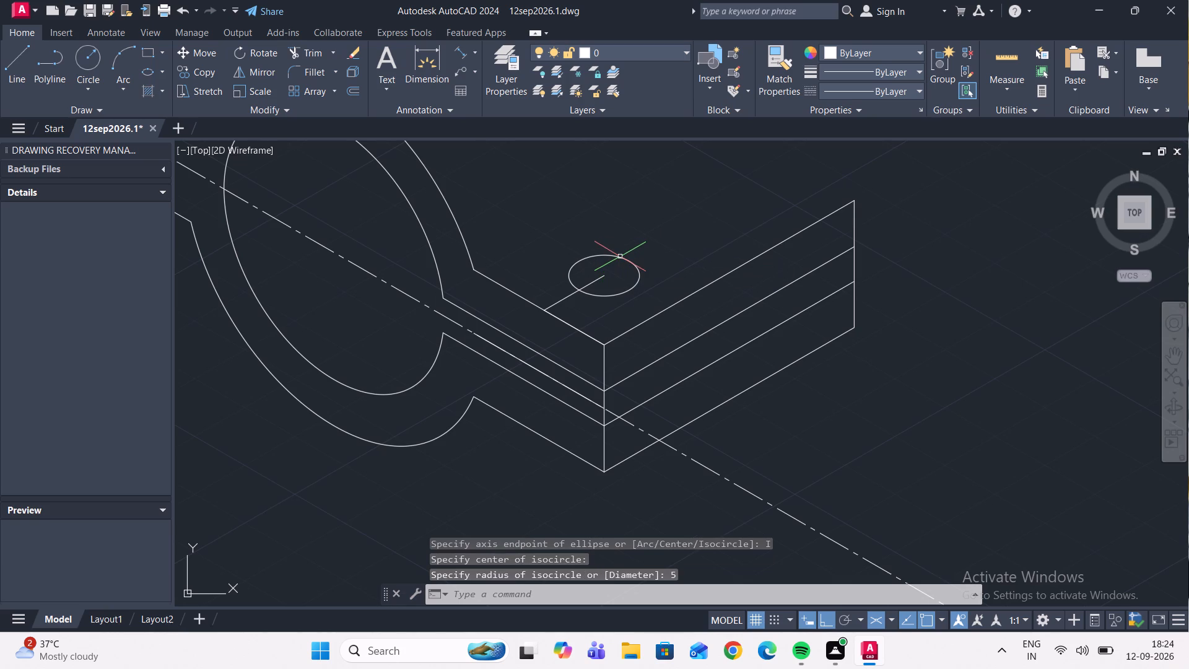
From the far upper corner of the arm's top 50-unit edge, draw 12 units at 150°, continuing 12 units back parallel to that edge.
{"action": "middle_click_drag", "start_coordinate": [614, 256], "coordinate": [612, 275]}
{"action": "left_click", "coordinate": [554, 323]}
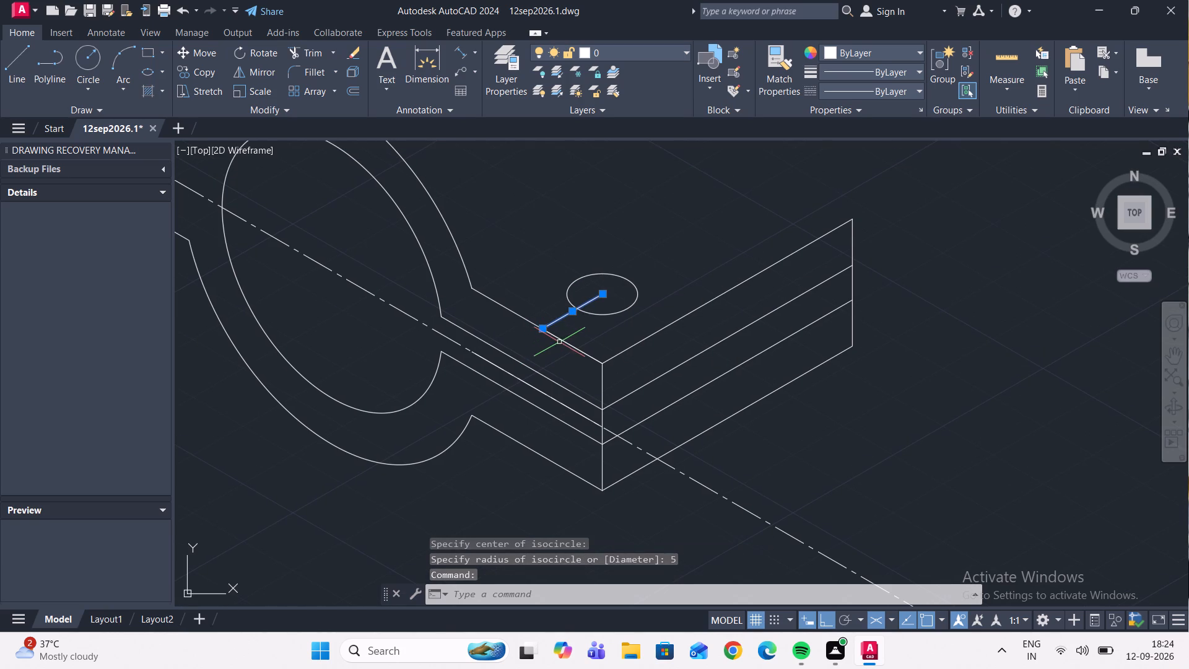
{"action": "key", "text": "Escape"}
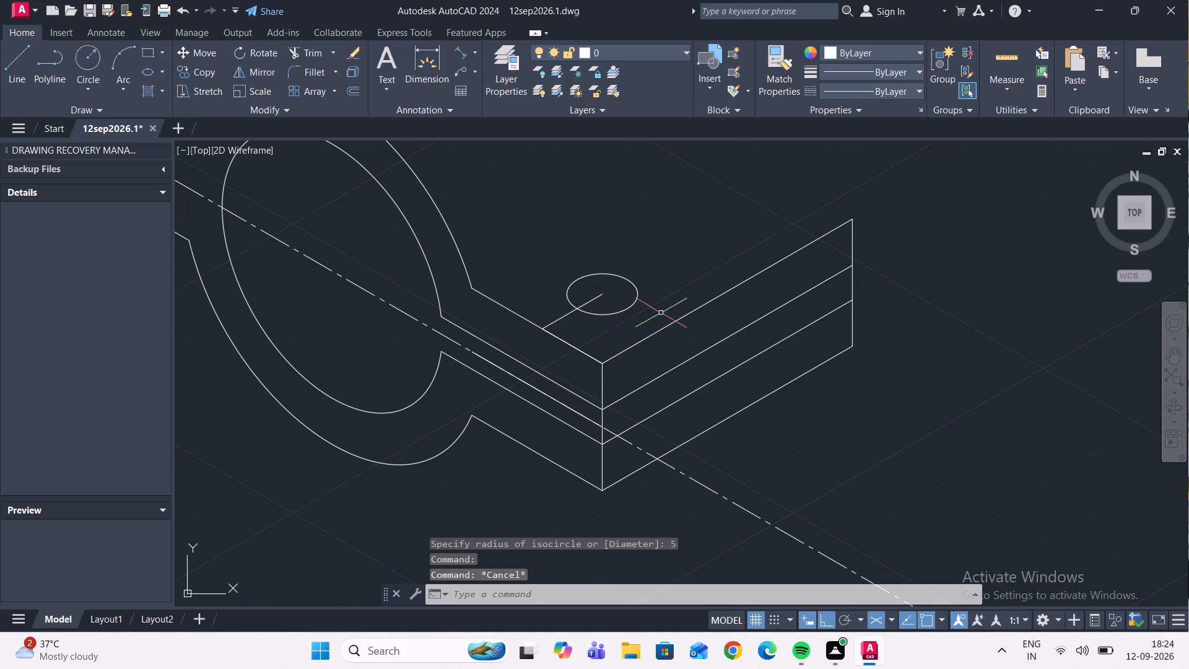
{"action": "middle_click_drag", "start_coordinate": [661, 313], "coordinate": [599, 395]}
{"action": "middle_click_drag", "start_coordinate": [635, 359], "coordinate": [625, 378]}
{"action": "left_click", "coordinate": [11, 61]}
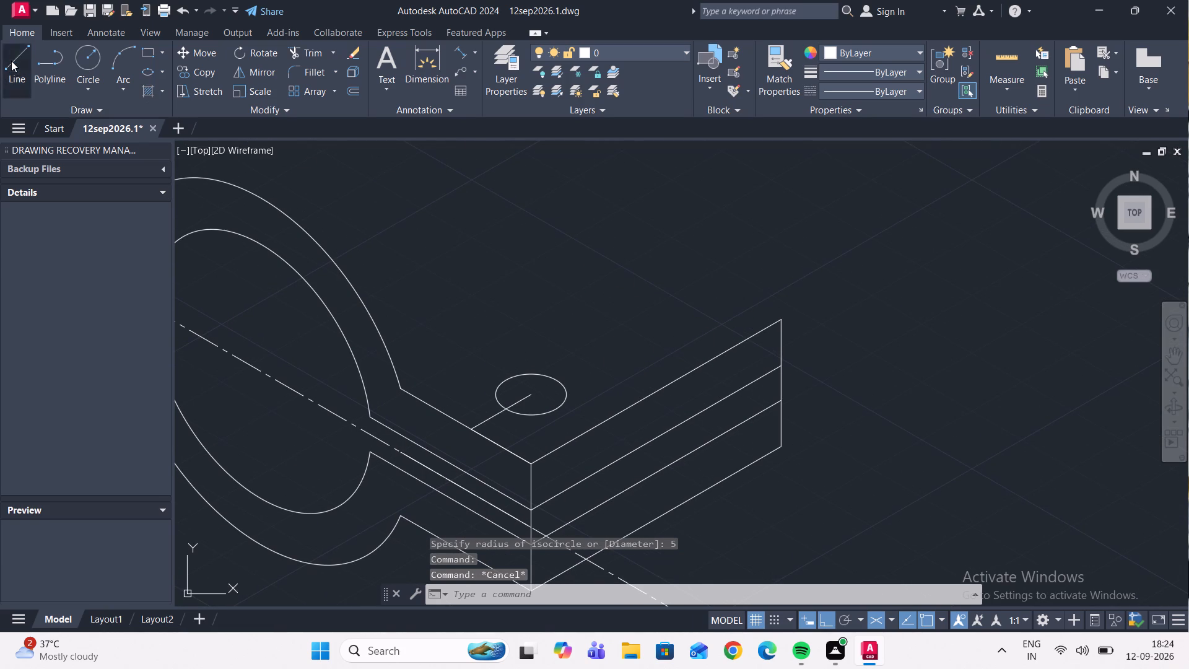
{"action": "left_click", "coordinate": [780, 324]}
{"action": "type", "text": "12"}
{"action": "key", "text": "Return"}
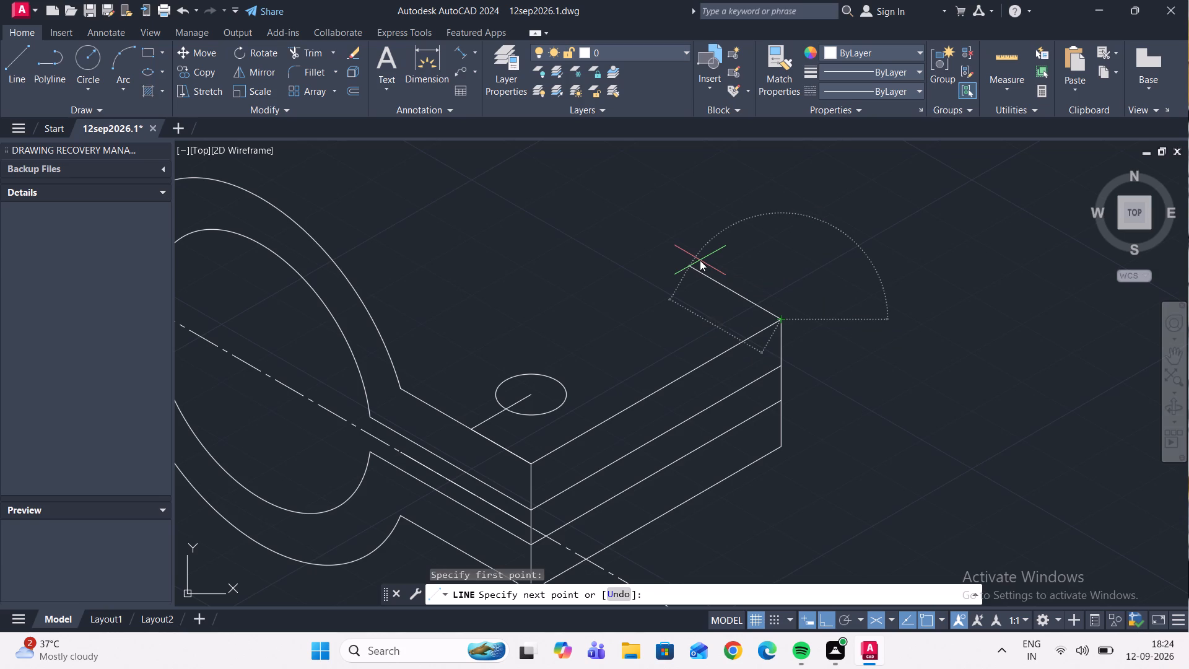
{"action": "type", "text": "12"}
{"action": "key", "text": "Return"}
{"action": "key", "text": "Escape"}
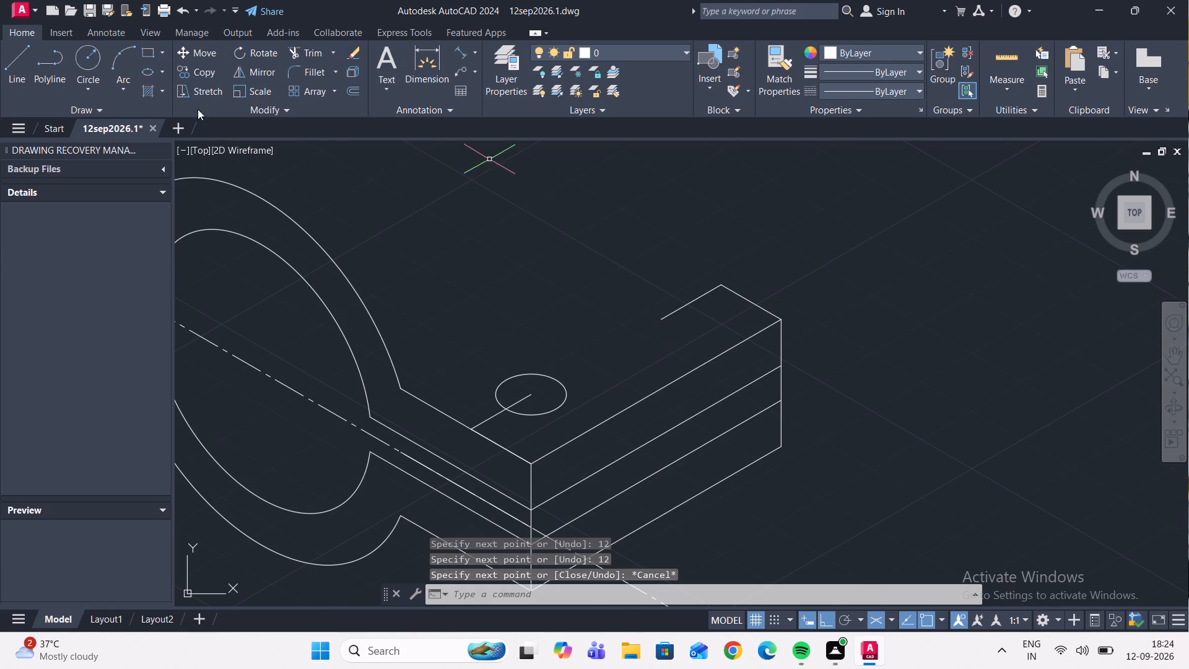
Draw a radius 5 isocircle in the top isoplane, centred on the free end of the new 12-unit line.
{"action": "left_click", "coordinate": [165, 73]}
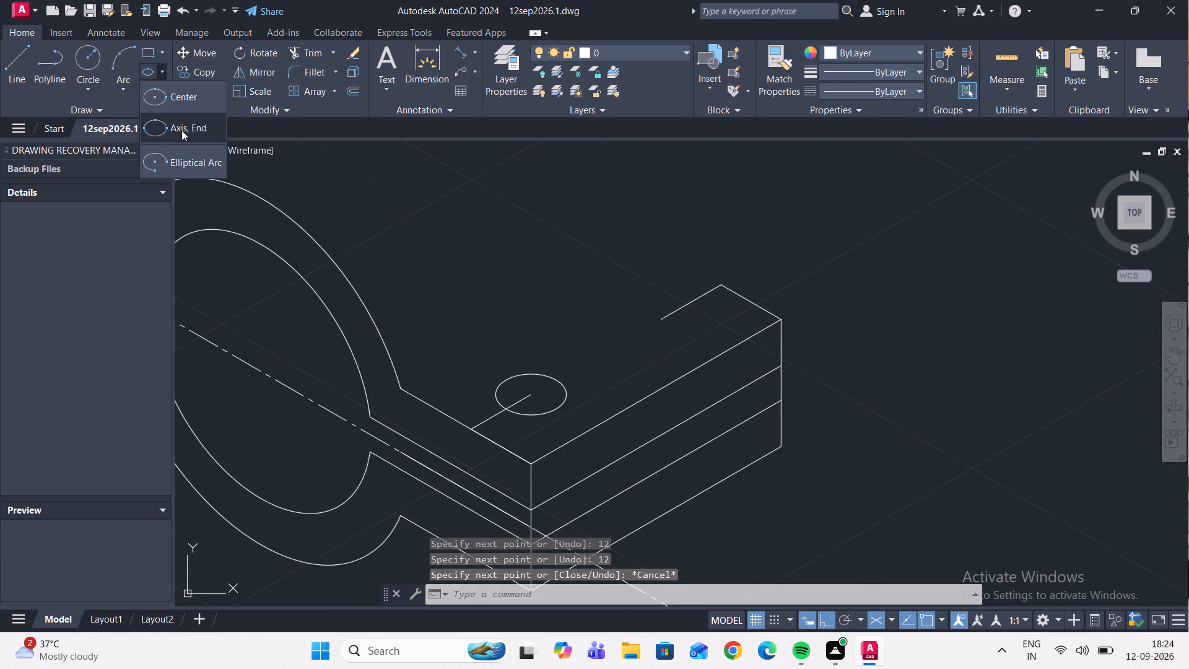
{"action": "left_click", "coordinate": [182, 129]}
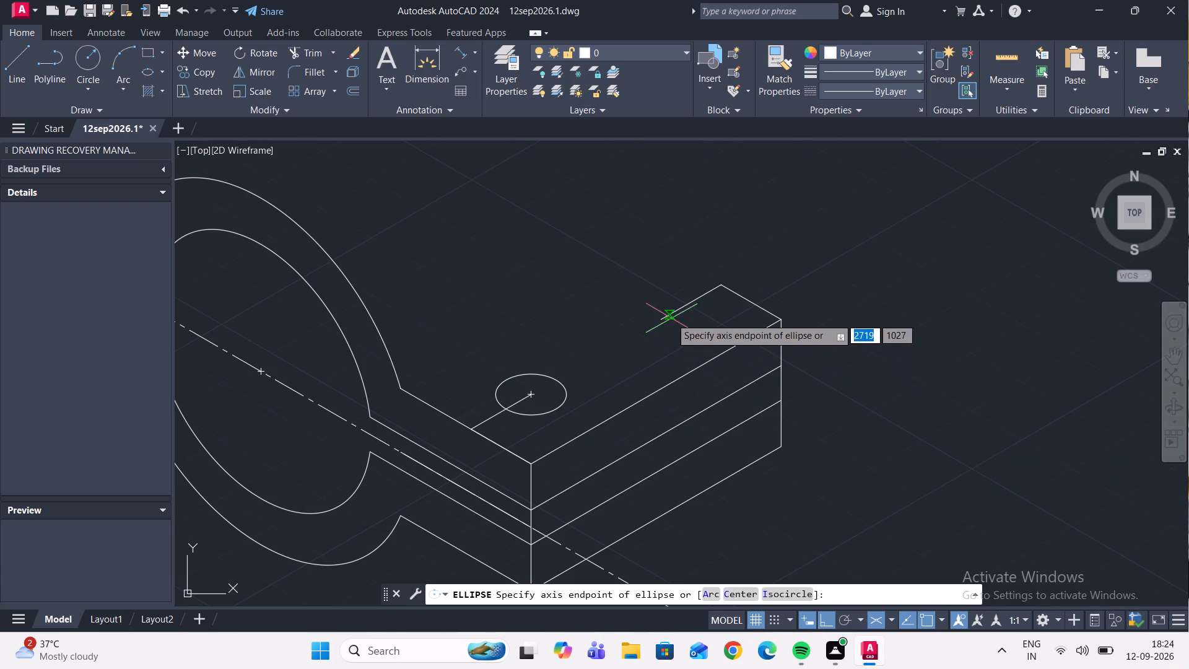
{"action": "left_click", "coordinate": [777, 595]}
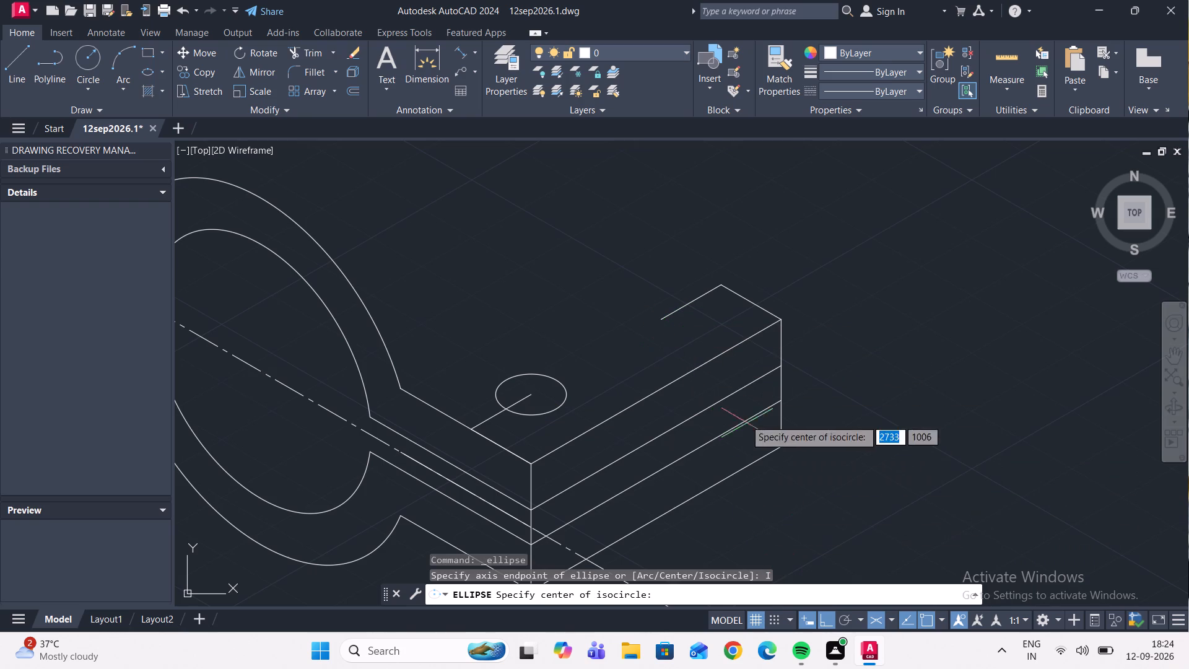
{"action": "left_click", "coordinate": [662, 318]}
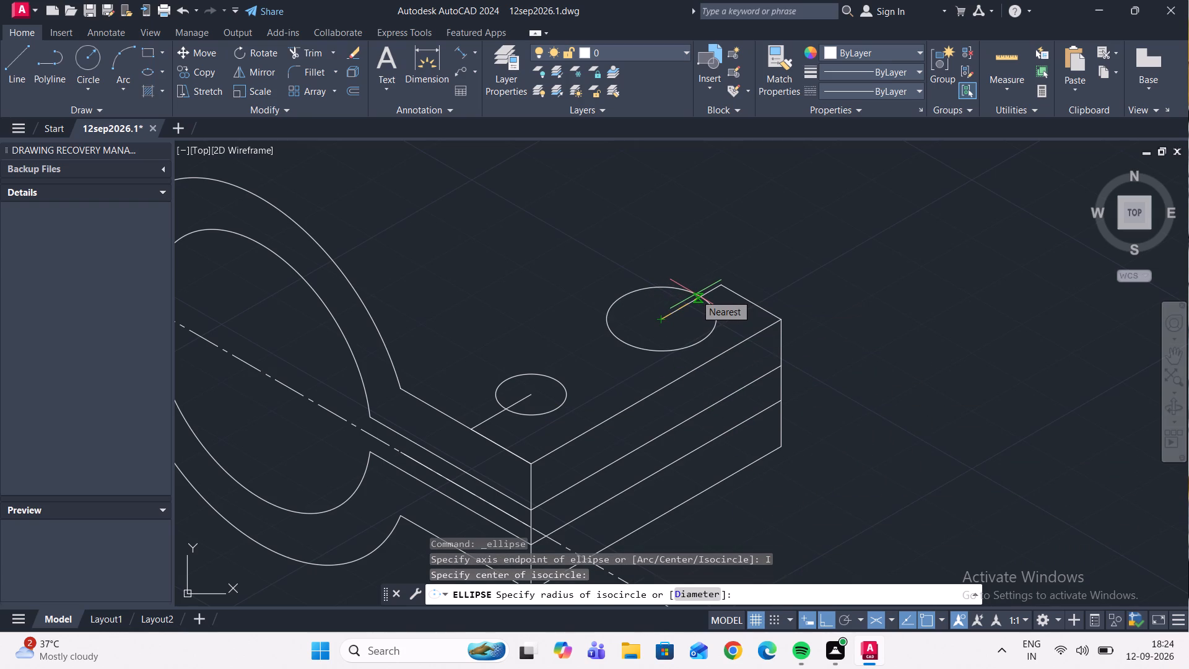
{"action": "key", "text": "5"}
{"action": "key", "text": "Return"}
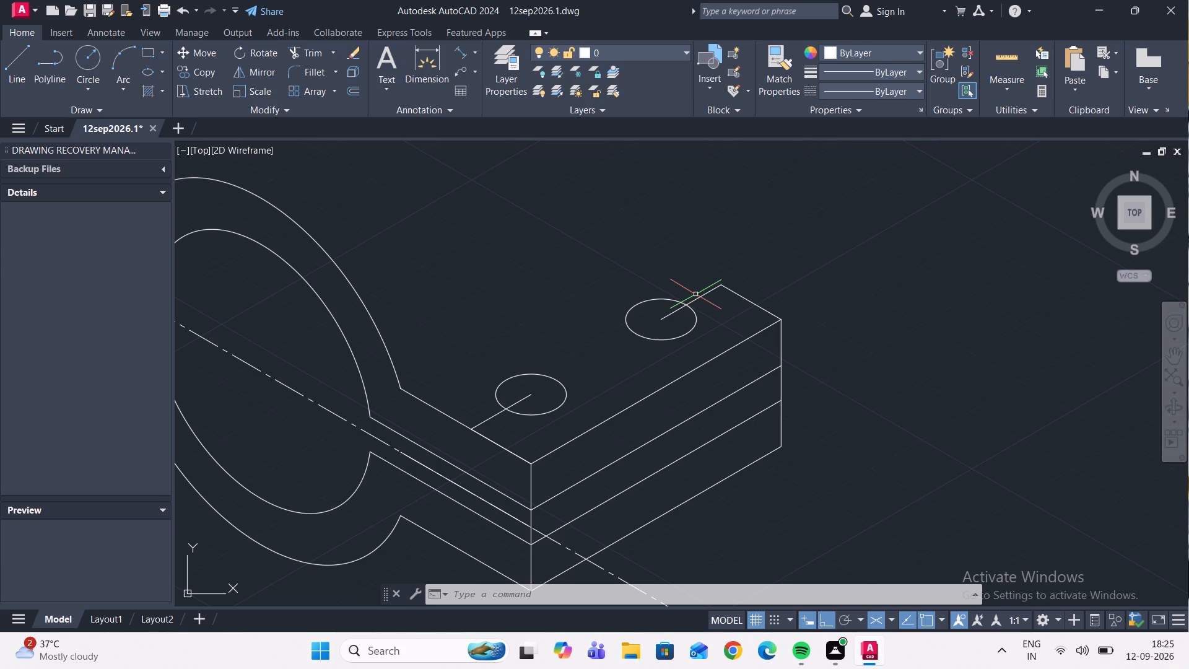
{"action": "scroll", "coordinate": [704, 285], "scroll_direction": "down", "scroll_amount": 1}
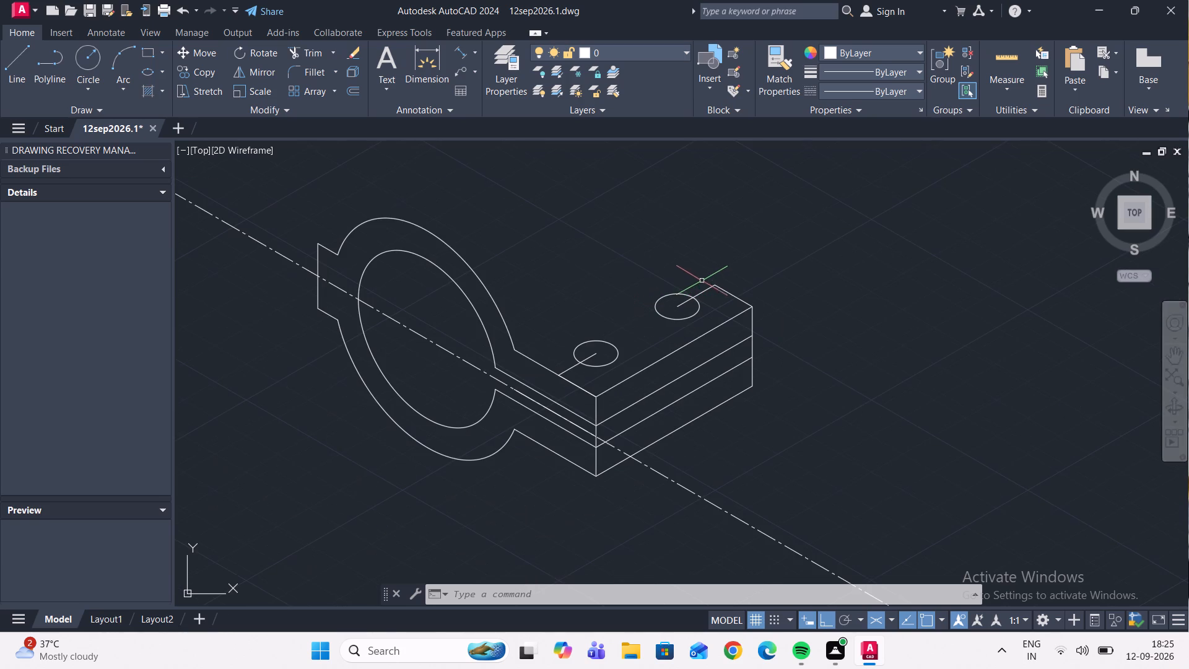
{"action": "middle_click_drag", "start_coordinate": [701, 283], "coordinate": [705, 302]}
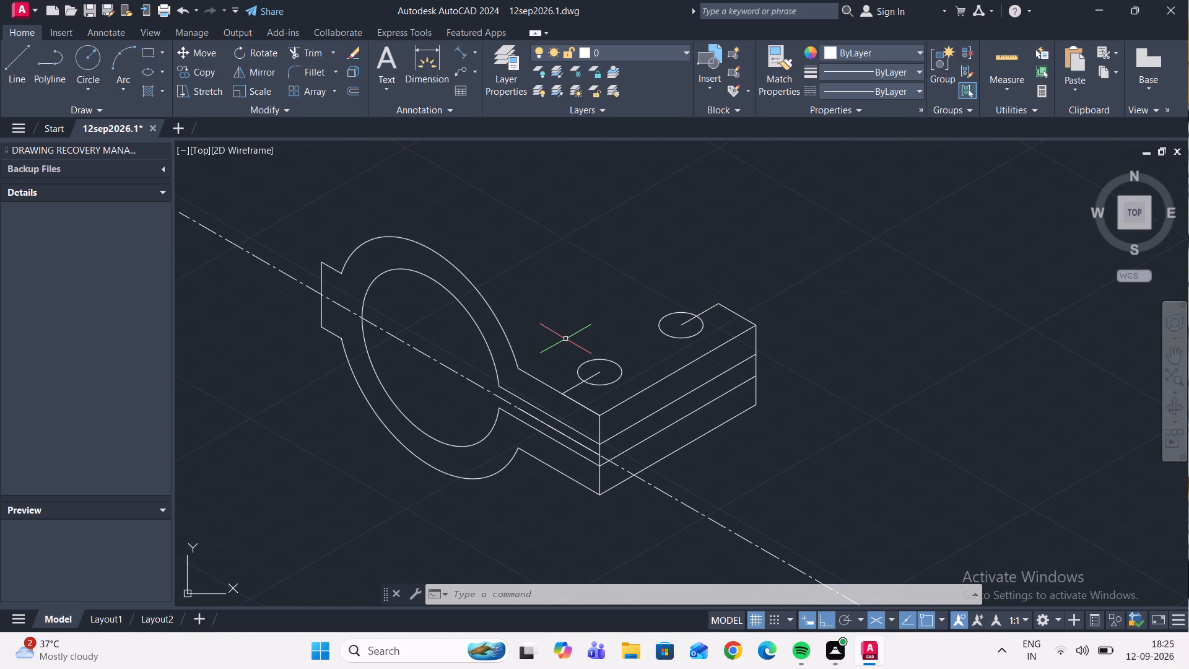
{"action": "key", "text": "Escape"}
Copy the ring's upper outer arc 50 units at 30°, using its end at the arm's upper edge as base point.
{"action": "left_click", "coordinate": [507, 333]}
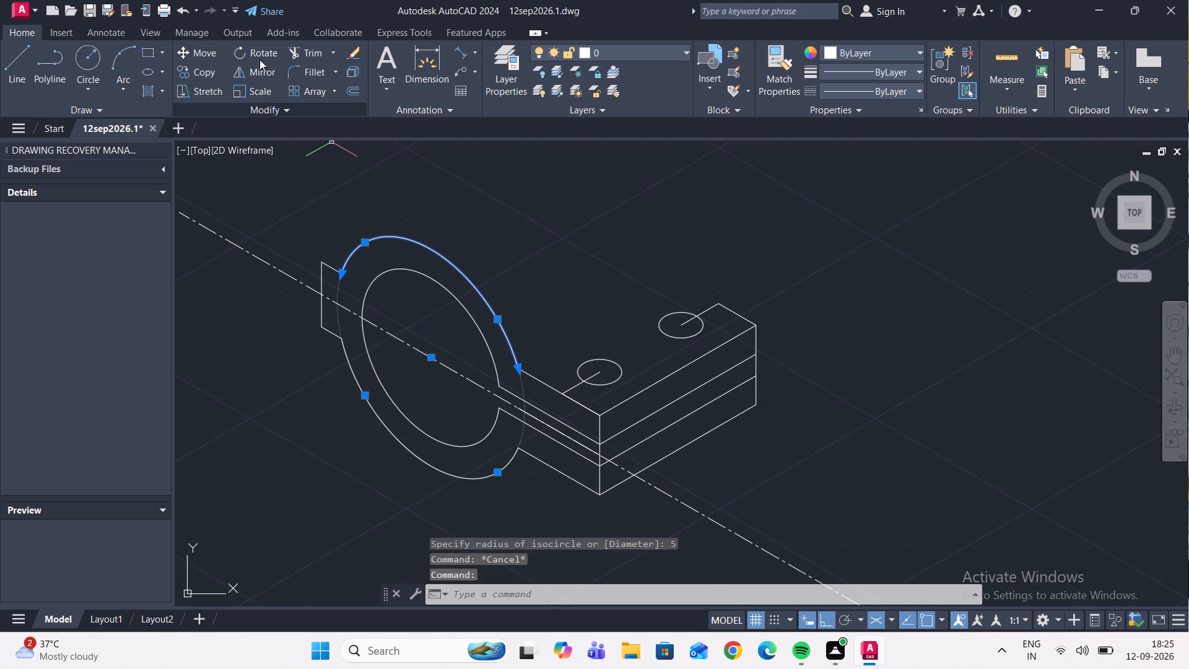
{"action": "left_click", "coordinate": [199, 71]}
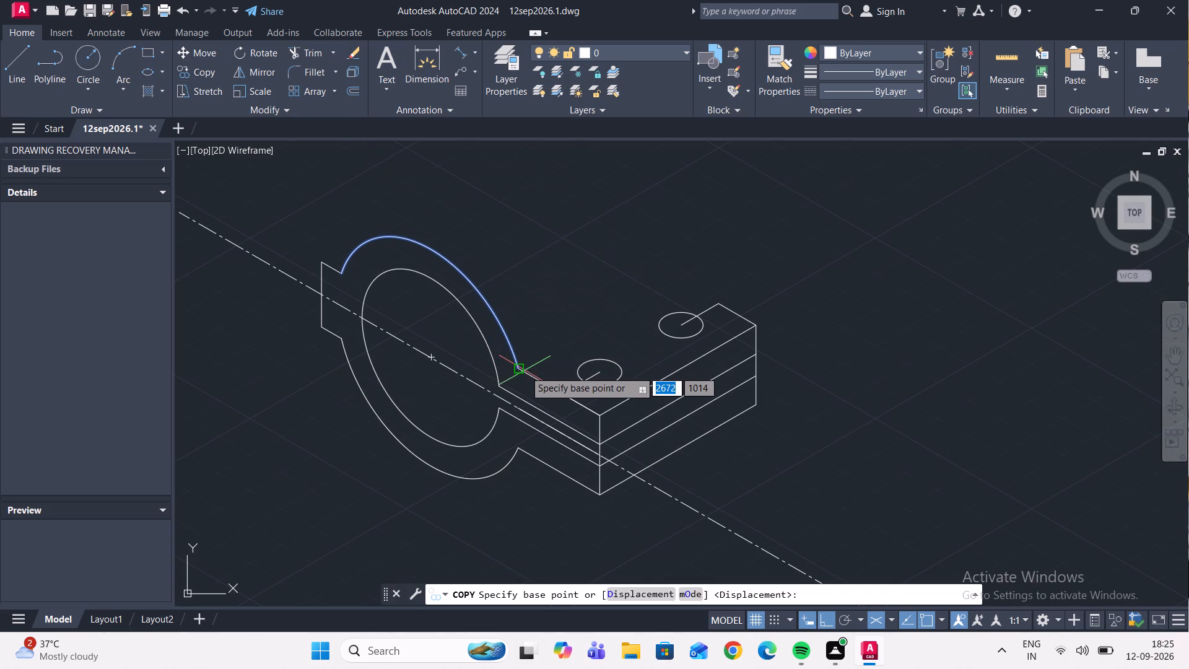
{"action": "left_click", "coordinate": [520, 367]}
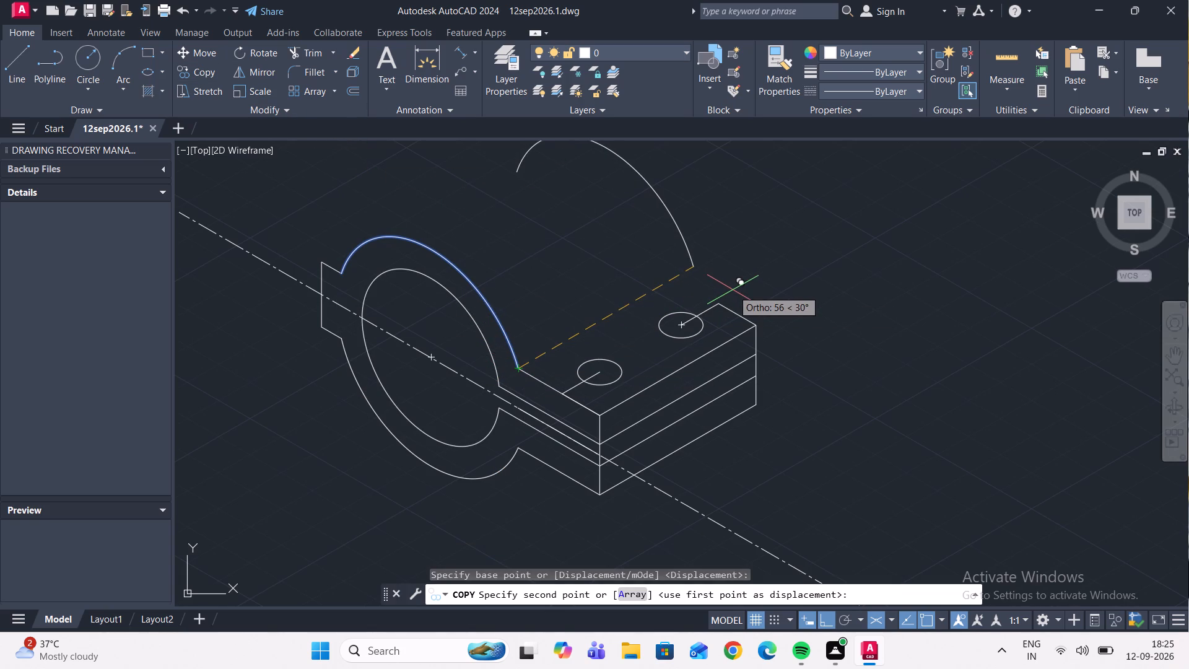
{"action": "type", "text": "50"}
{"action": "key", "text": "Return"}
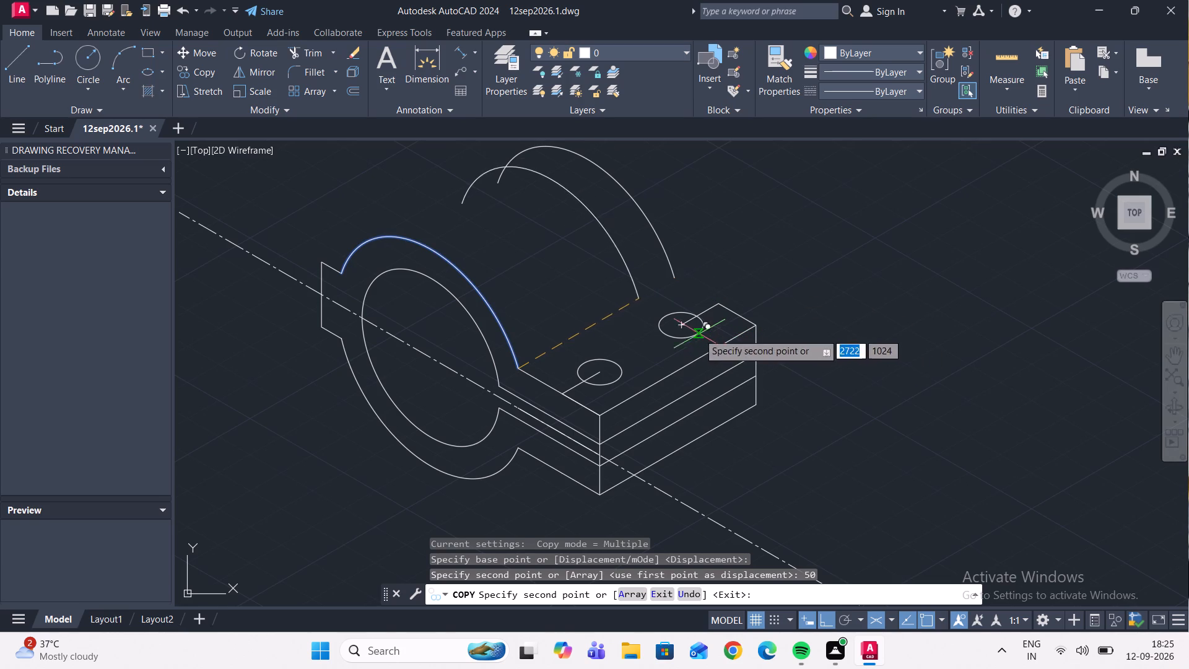
{"action": "key", "text": "Escape"}
Draw a line about 17 units long at 150° from the far 12-unit edge's end past the copied arc, trimming the overhang beyond the arc.
{"action": "left_click", "coordinate": [17, 72]}
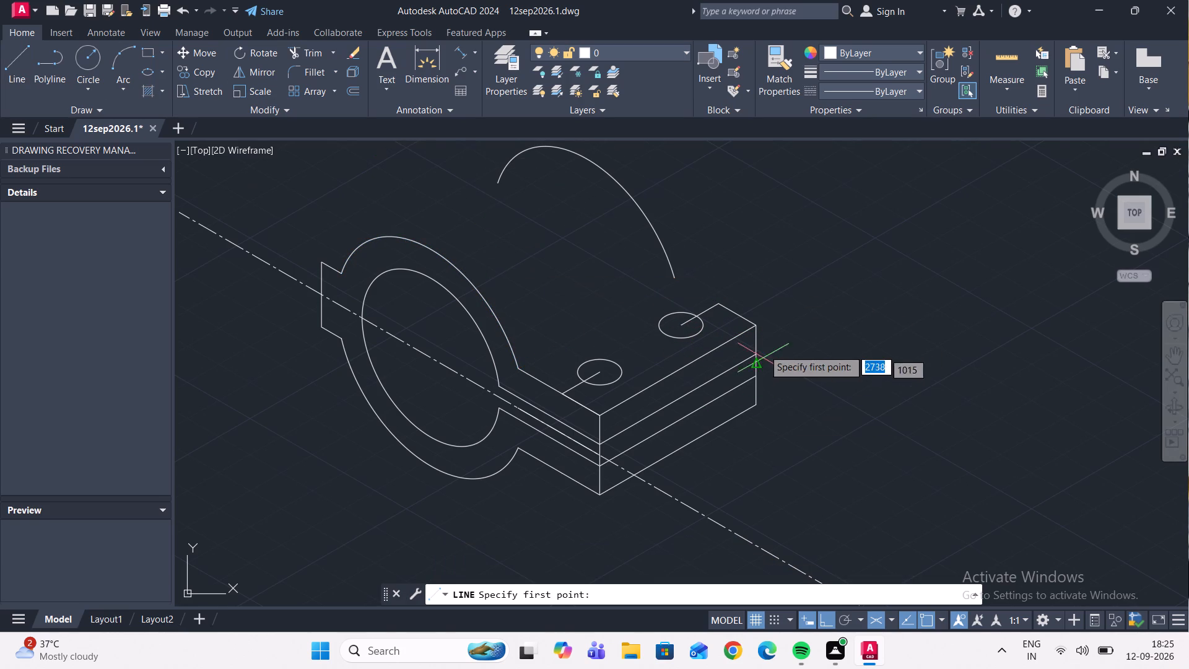
{"action": "scroll", "coordinate": [726, 308], "scroll_direction": "up", "scroll_amount": 1}
{"action": "left_click", "coordinate": [718, 305]}
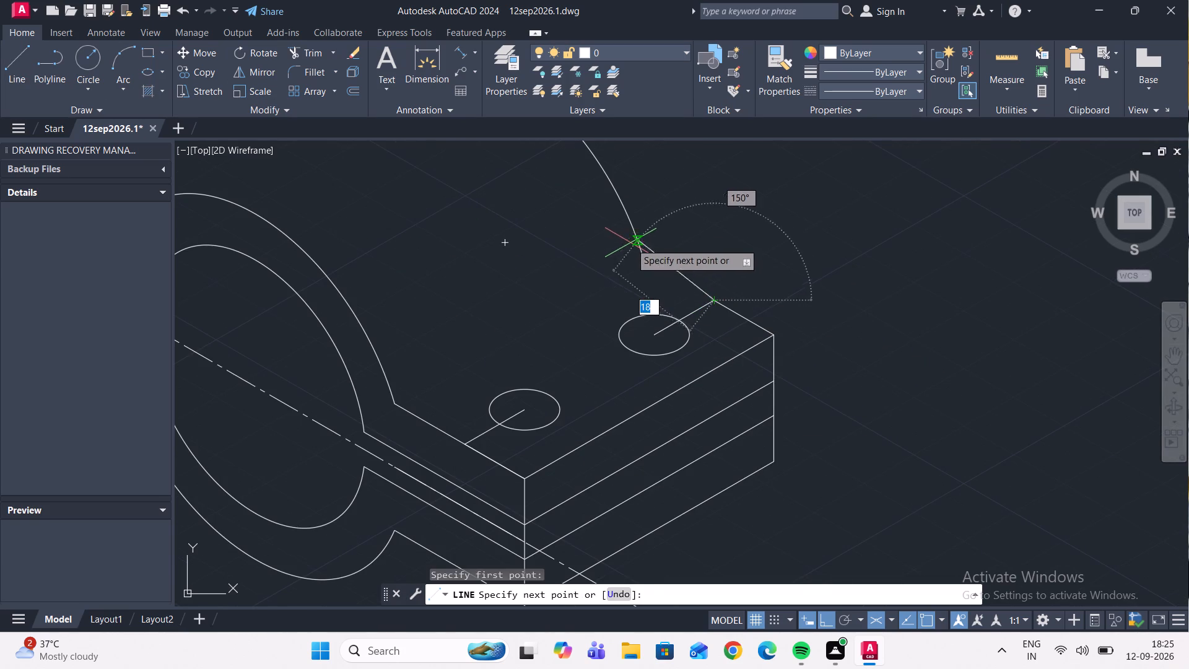
{"action": "scroll", "coordinate": [638, 271], "scroll_direction": "up", "scroll_amount": 3}
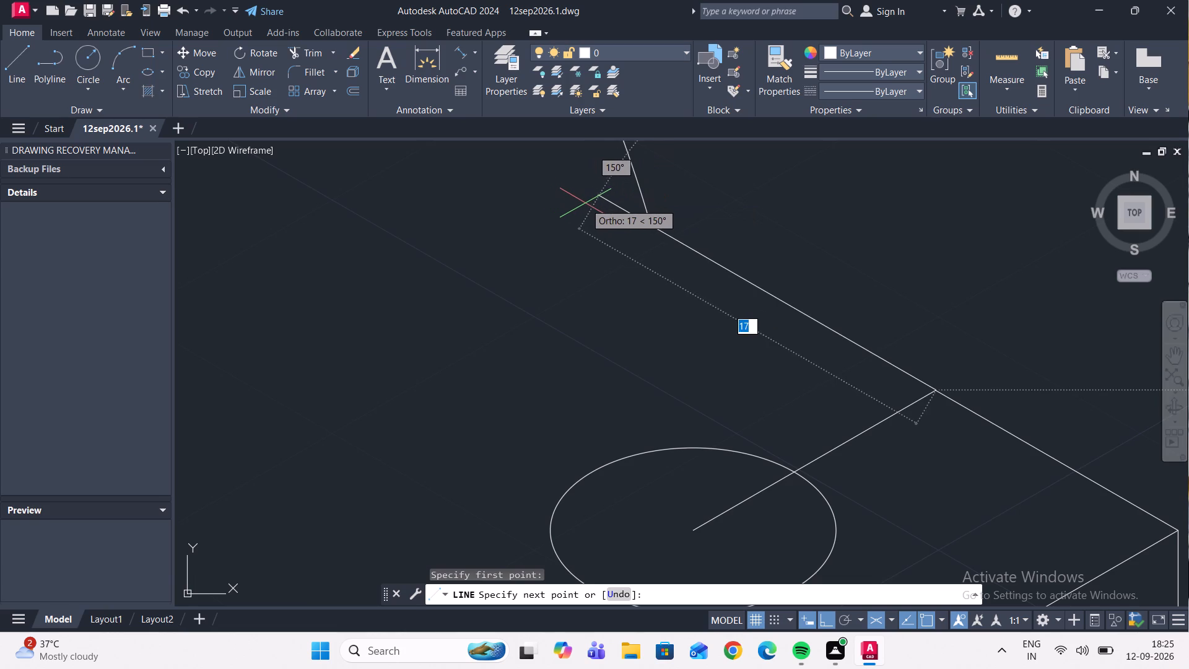
{"action": "left_click", "coordinate": [585, 203]}
{"action": "key", "text": "Escape"}
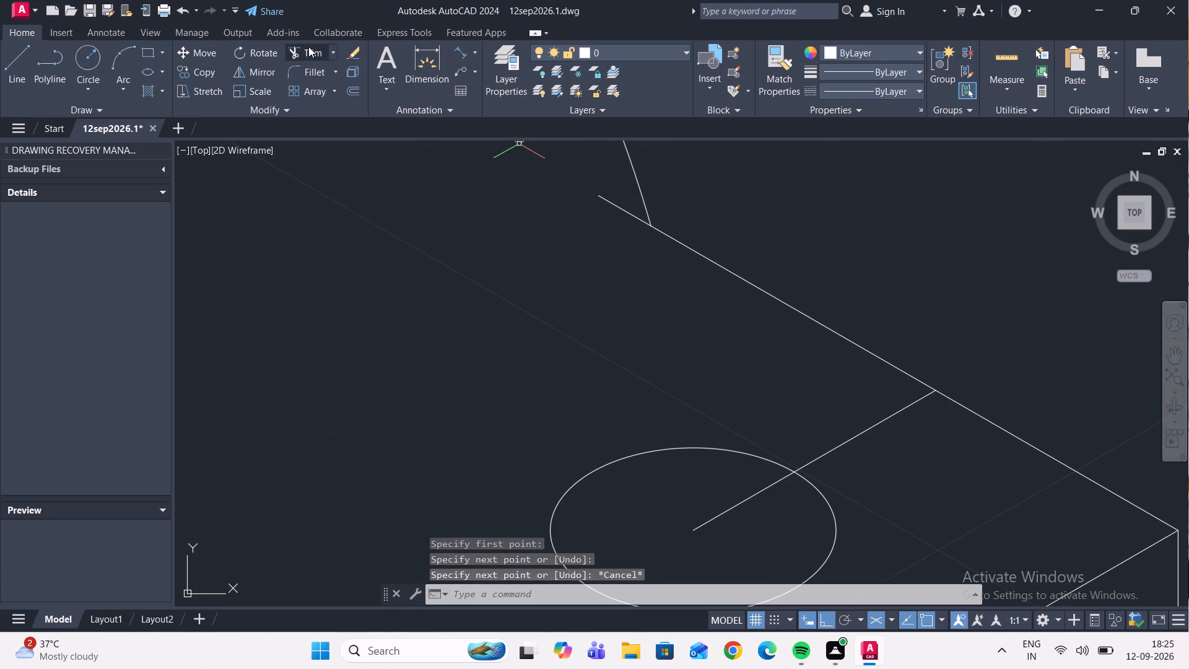
{"action": "left_click", "coordinate": [308, 47]}
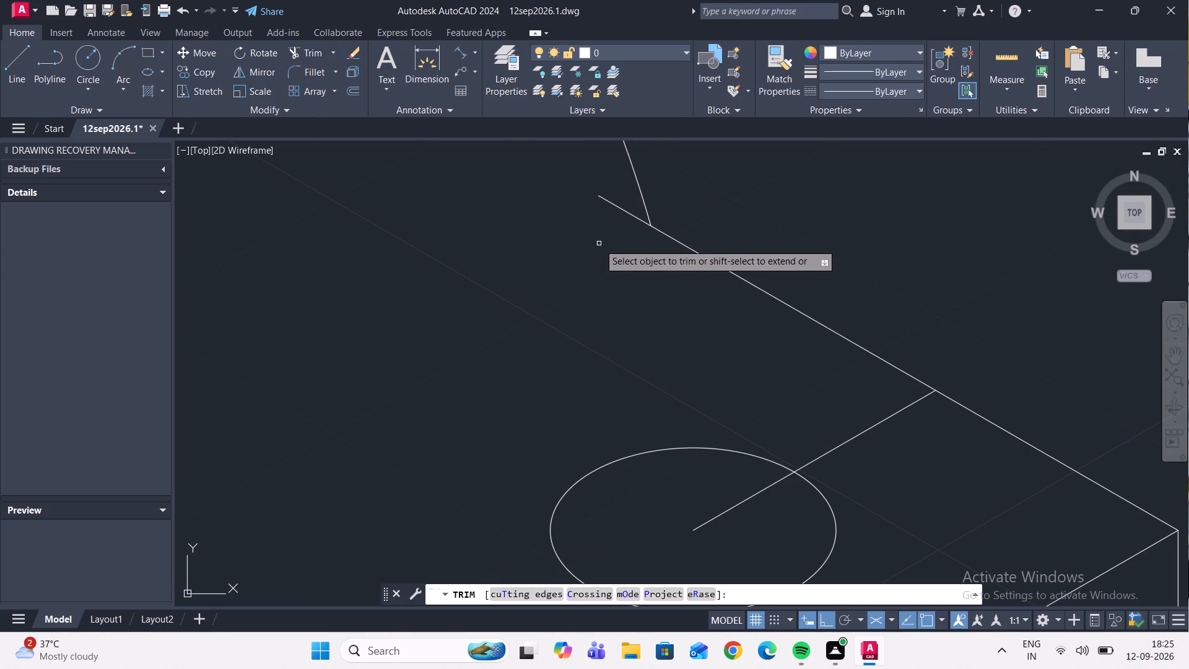
{"action": "left_click", "coordinate": [622, 209]}
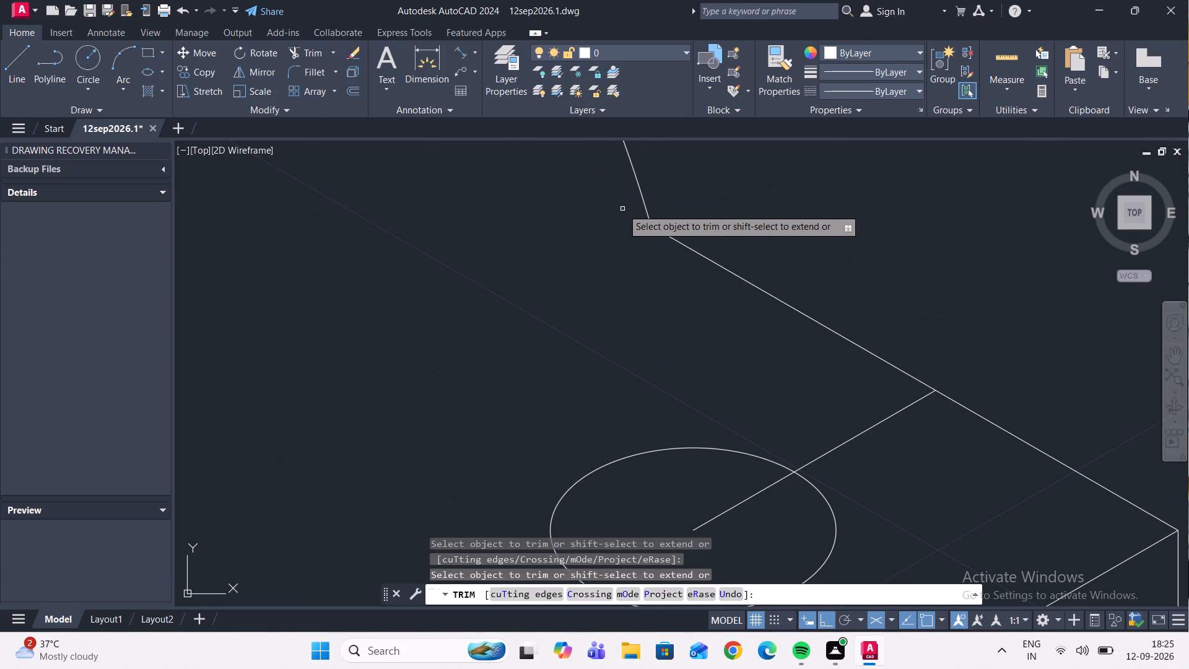
Draw a line at 30° from where the ring's outer arc meets the arm's upper edge to the copied arc's lower end.
{"action": "scroll", "coordinate": [622, 210], "scroll_direction": "down", "scroll_amount": 4}
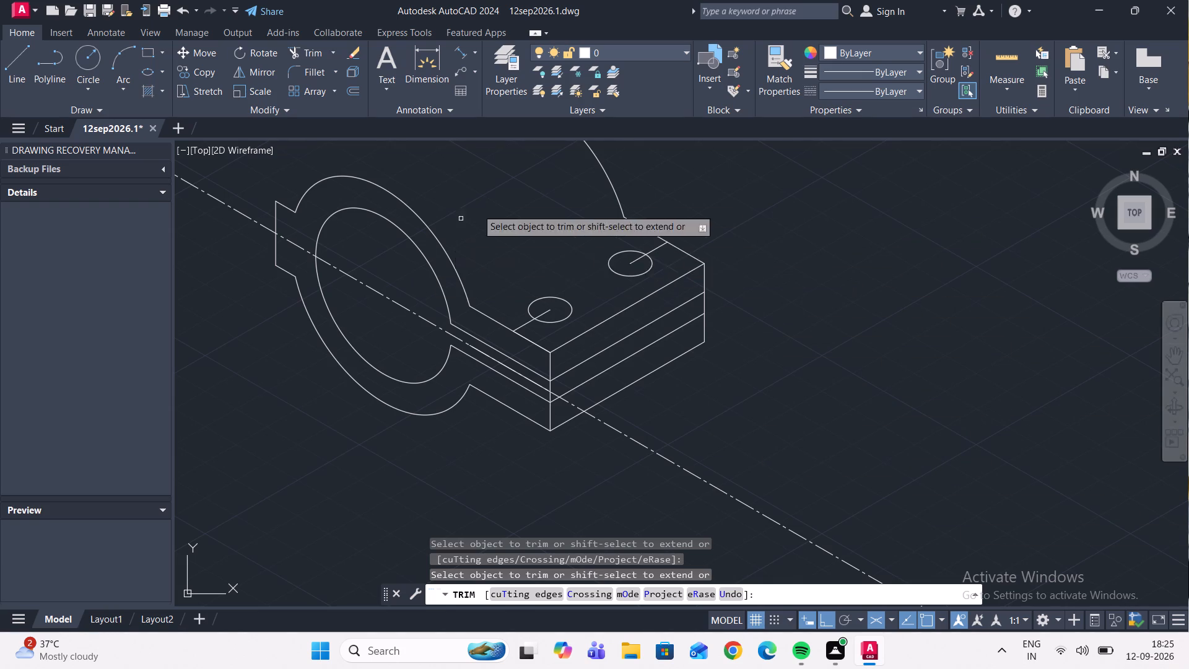
{"action": "left_click", "coordinate": [12, 66]}
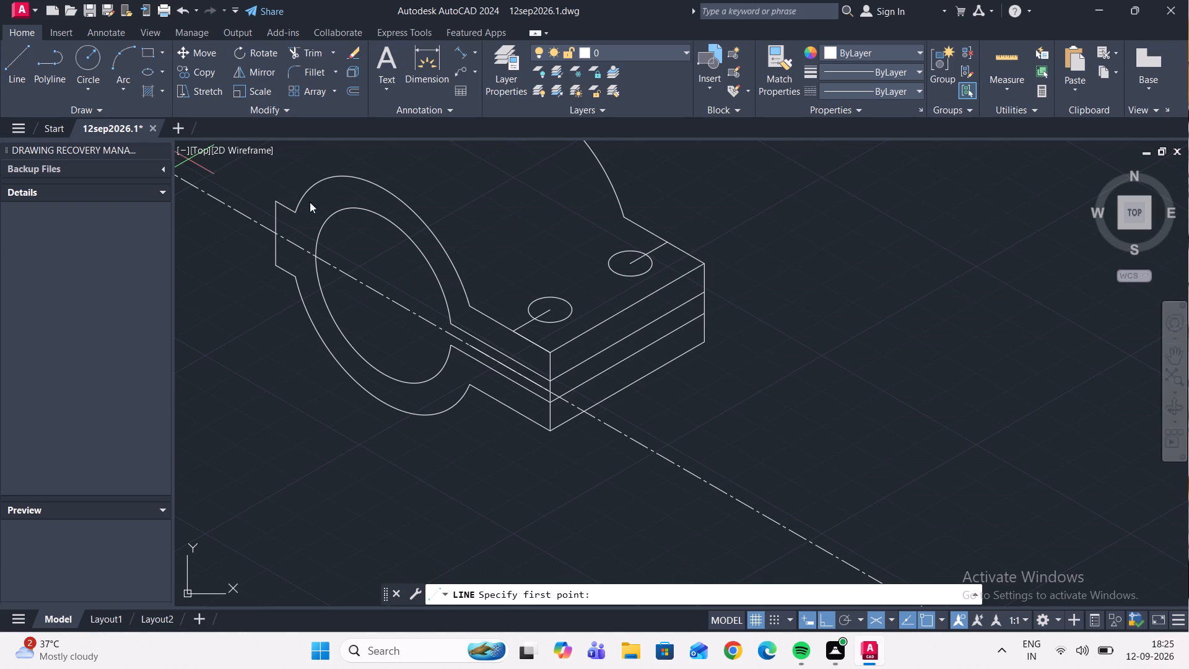
{"action": "left_click", "coordinate": [467, 305]}
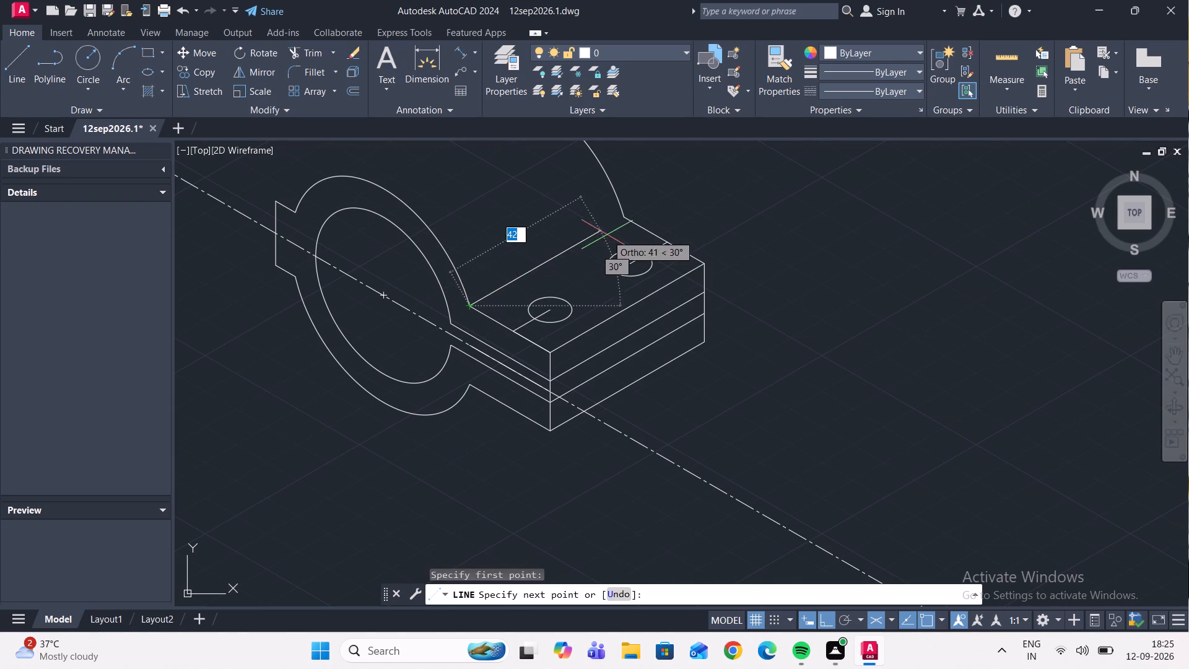
{"action": "scroll", "coordinate": [616, 212], "scroll_direction": "up", "scroll_amount": 3}
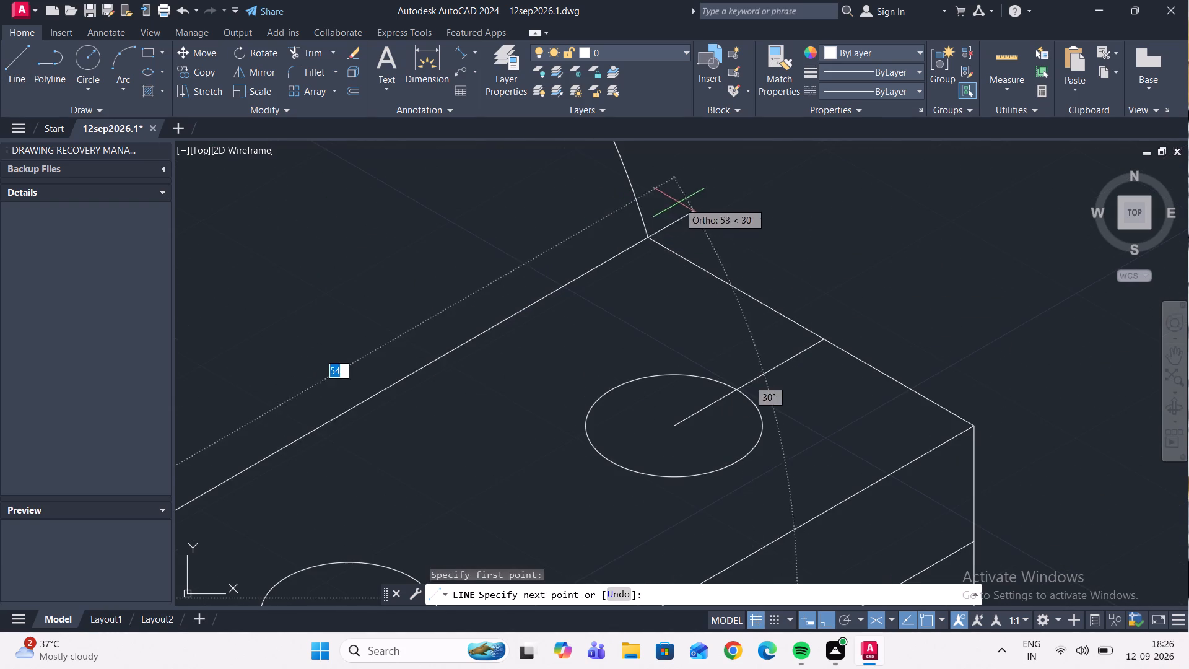
{"action": "left_click", "coordinate": [649, 235]}
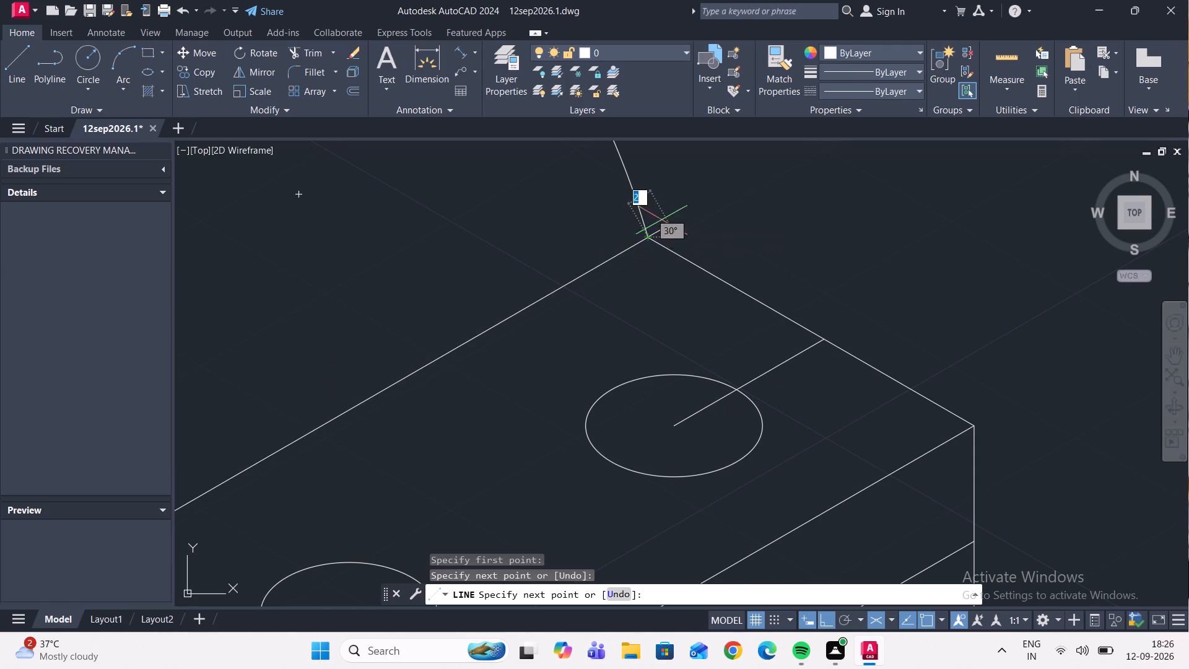
{"action": "key", "text": "Escape"}
Trim the vertical segments bridging the slot at the arm's near and far corners, plus the solid line along the centreline.
{"action": "scroll", "coordinate": [689, 219], "scroll_direction": "down", "scroll_amount": 2}
{"action": "scroll", "coordinate": [635, 196], "scroll_direction": "down", "scroll_amount": 3}
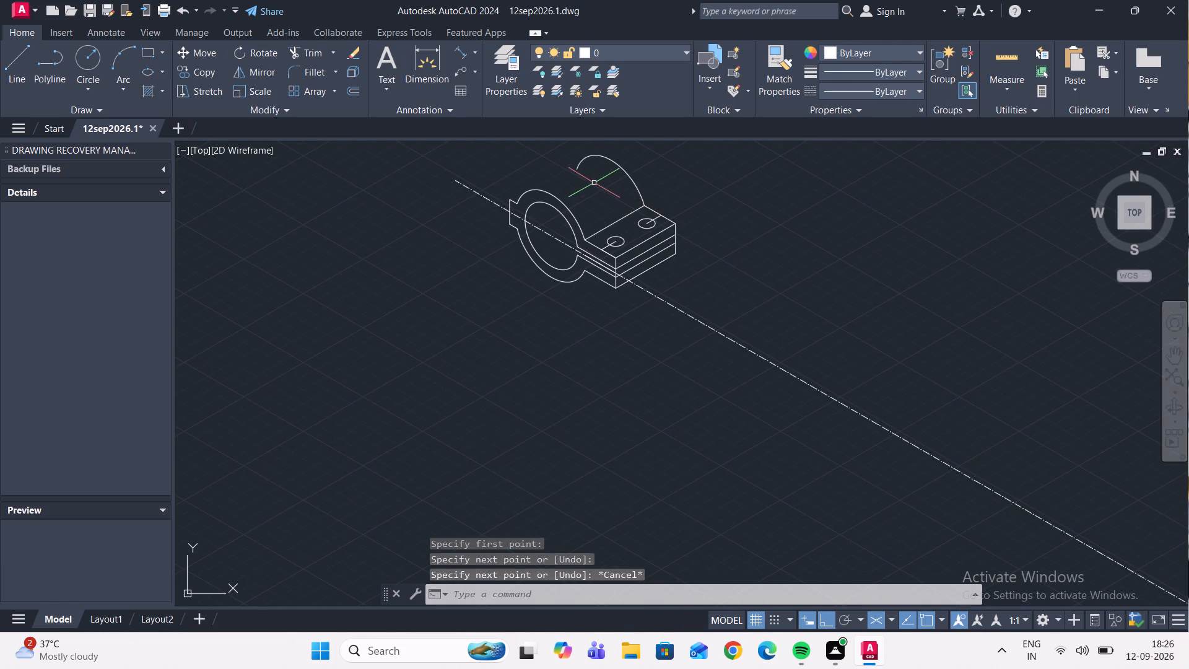
{"action": "scroll", "coordinate": [616, 246], "scroll_direction": "up", "scroll_amount": 1}
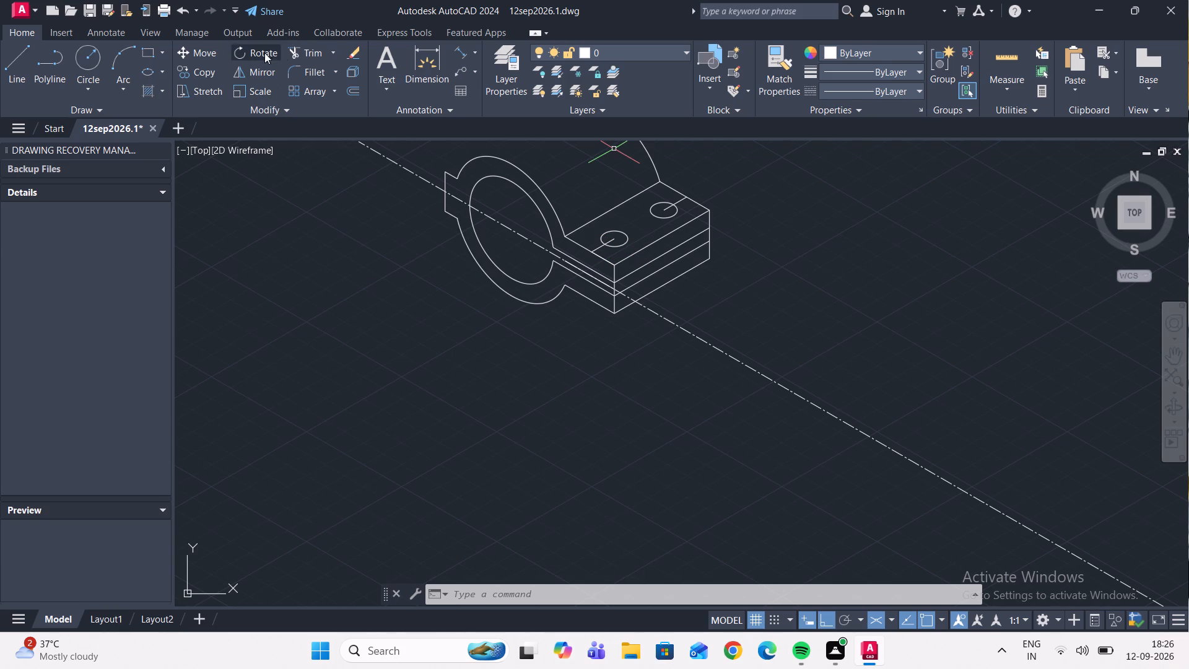
{"action": "left_click", "coordinate": [312, 58]}
{"action": "scroll", "coordinate": [638, 282], "scroll_direction": "up", "scroll_amount": 2}
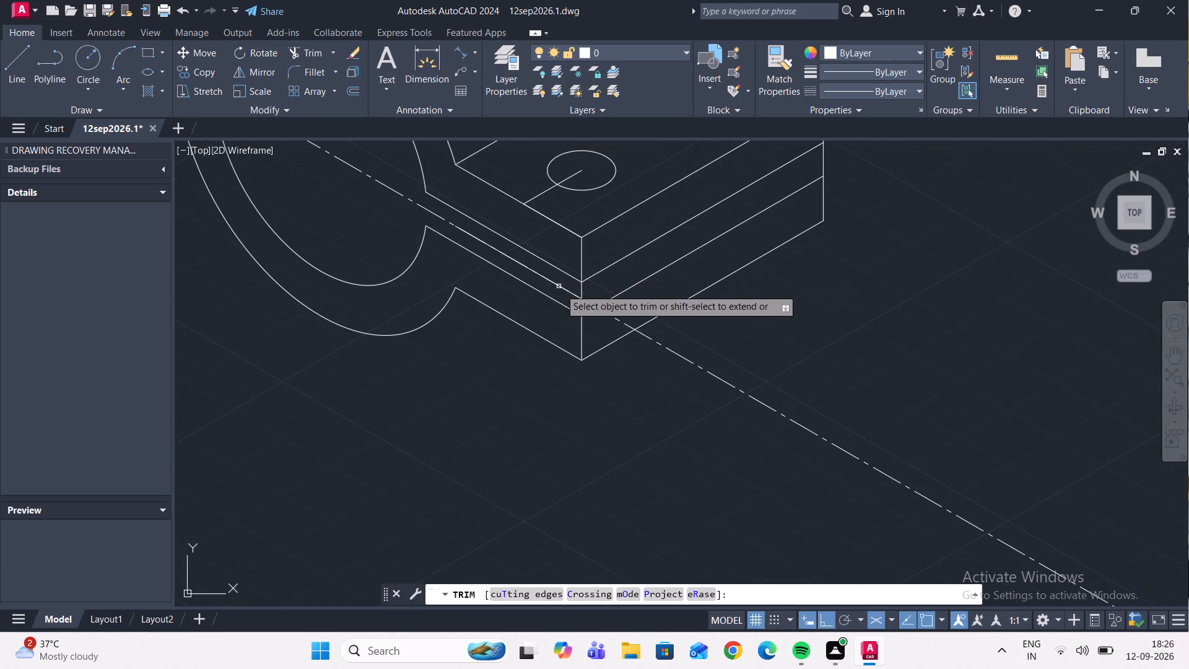
{"action": "left_click", "coordinate": [581, 289]}
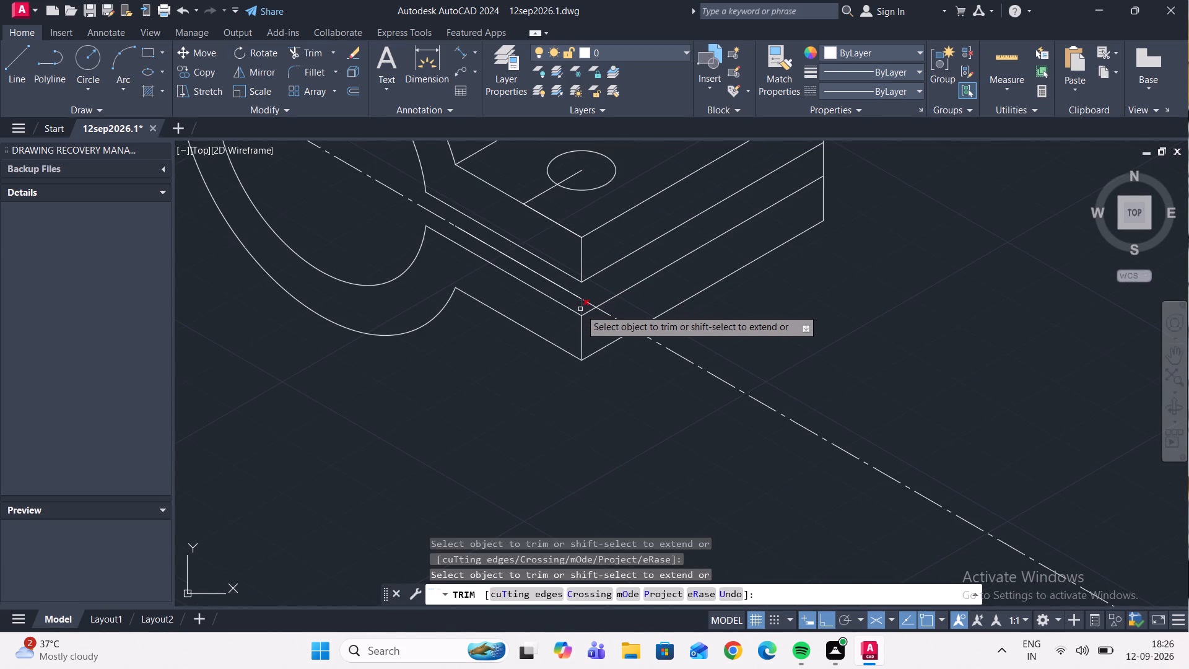
{"action": "left_click", "coordinate": [581, 309]}
{"action": "left_click", "coordinate": [578, 298]}
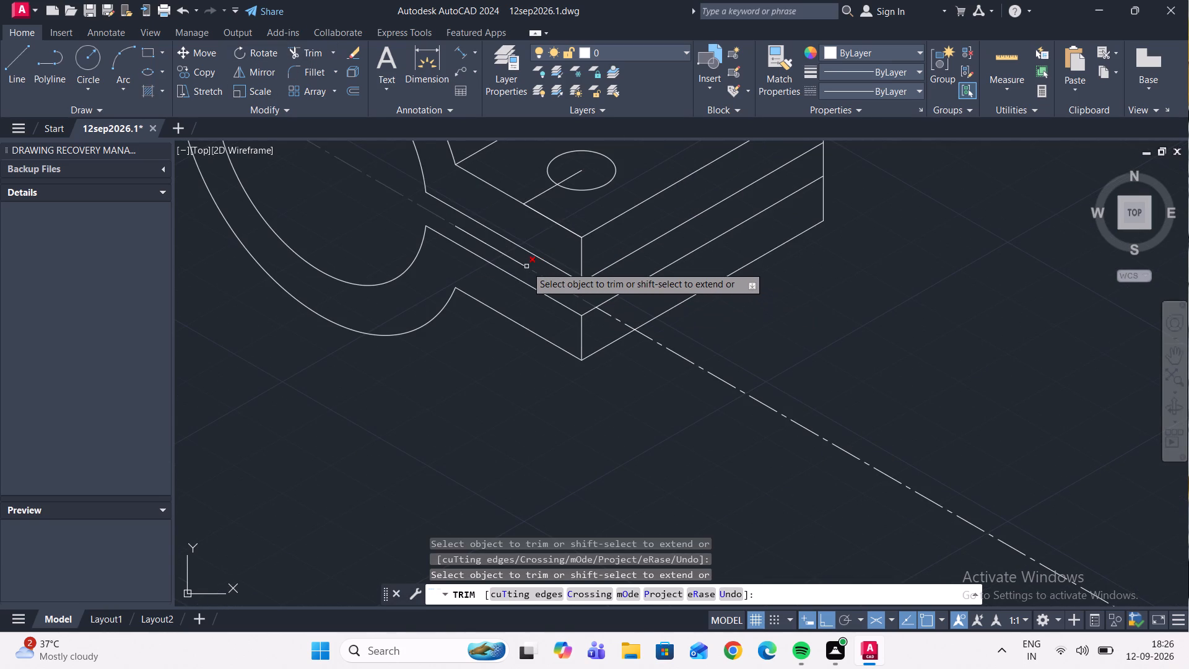
{"action": "left_click", "coordinate": [508, 256]}
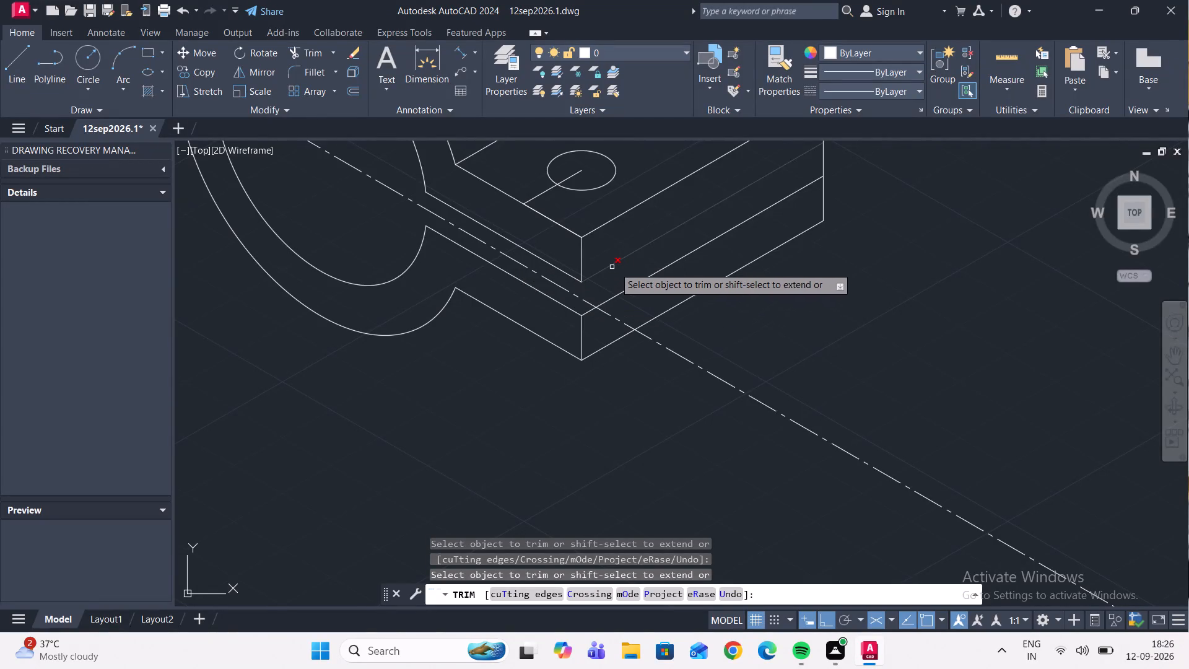
{"action": "scroll", "coordinate": [629, 266], "scroll_direction": "down", "scroll_amount": 1}
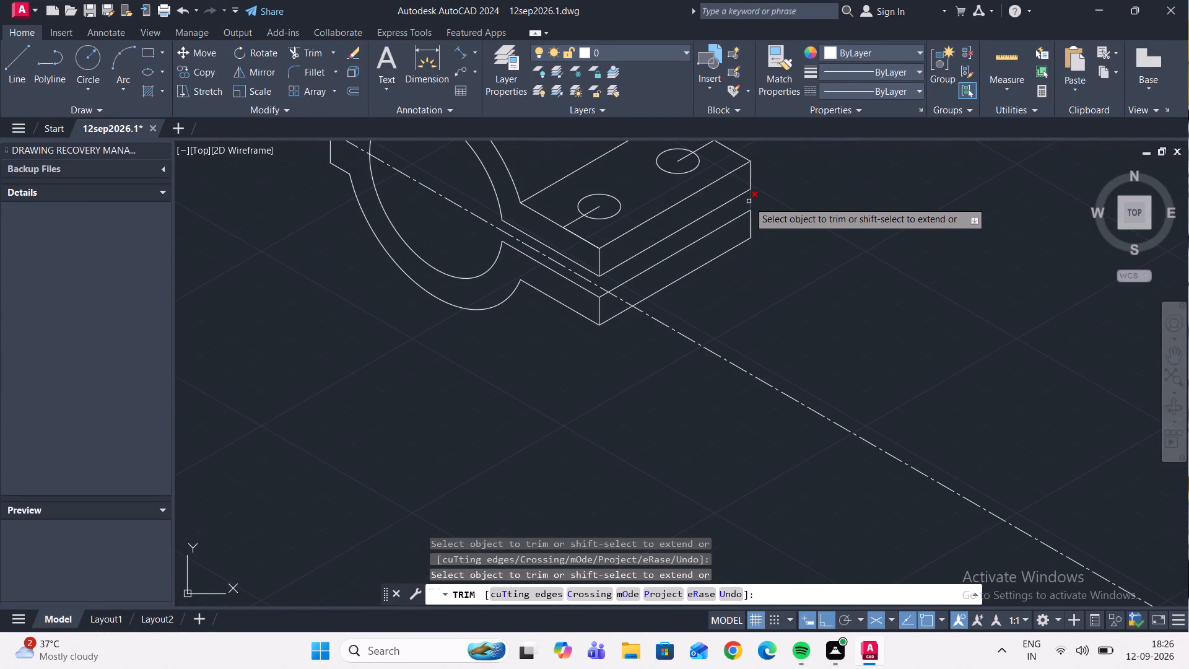
{"action": "left_click", "coordinate": [749, 201]}
{"action": "scroll", "coordinate": [775, 201], "scroll_direction": "down", "scroll_amount": 1}
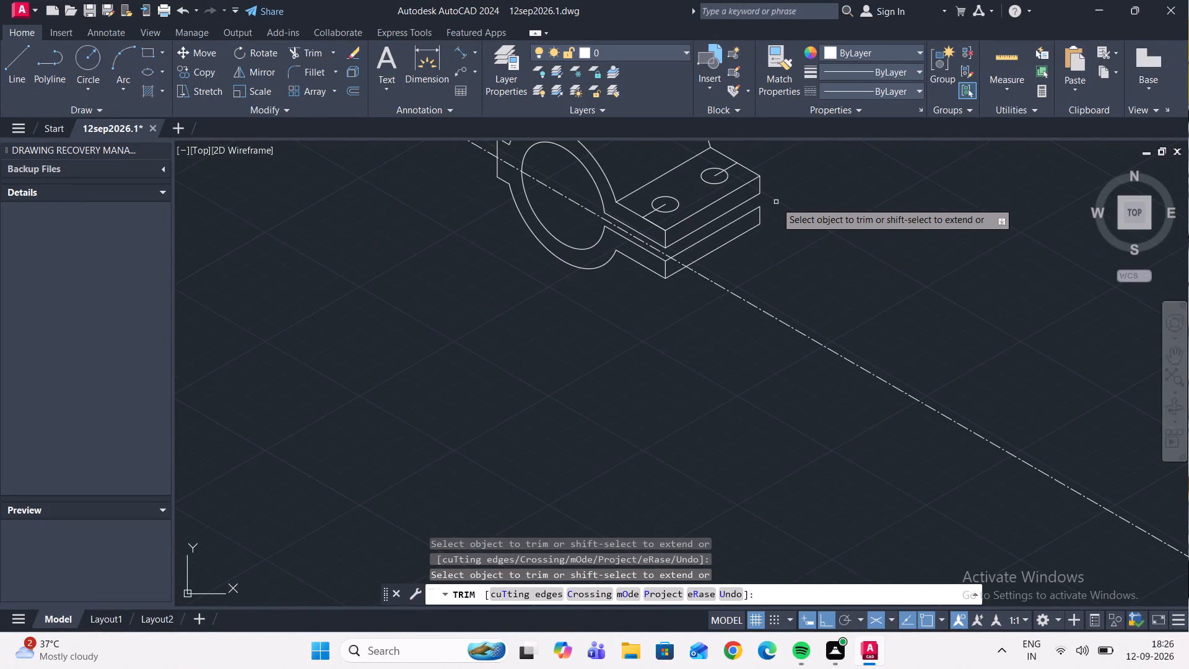
Draw a line about 10 units long at 150° from the lower plate's far top corner, trimming the overhang past the upper plate's bottom edge.
{"action": "left_click", "coordinate": [19, 56]}
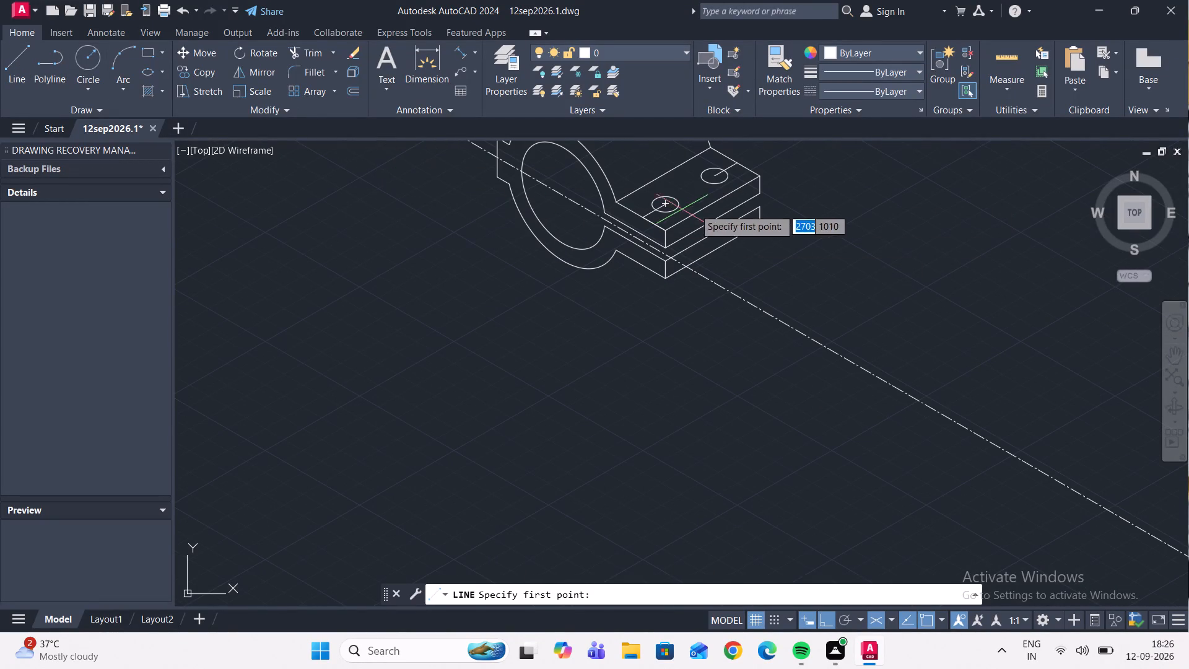
{"action": "scroll", "coordinate": [757, 212], "scroll_direction": "up", "scroll_amount": 2}
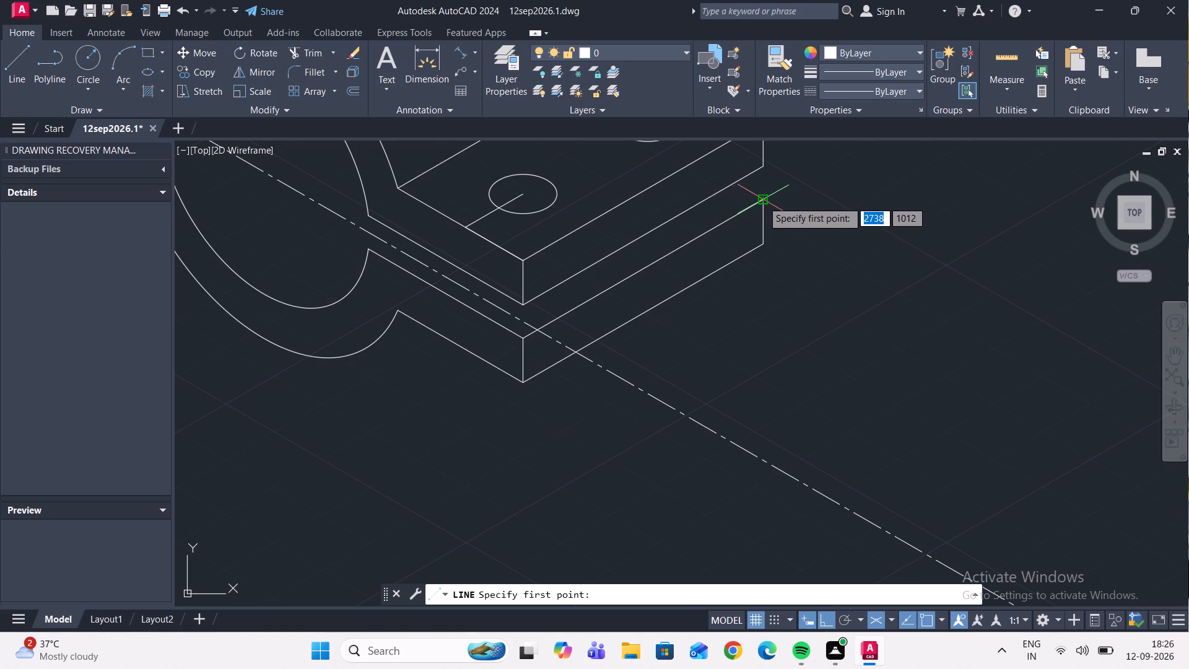
{"action": "left_click", "coordinate": [762, 201]}
{"action": "scroll", "coordinate": [702, 169], "scroll_direction": "up", "scroll_amount": 1}
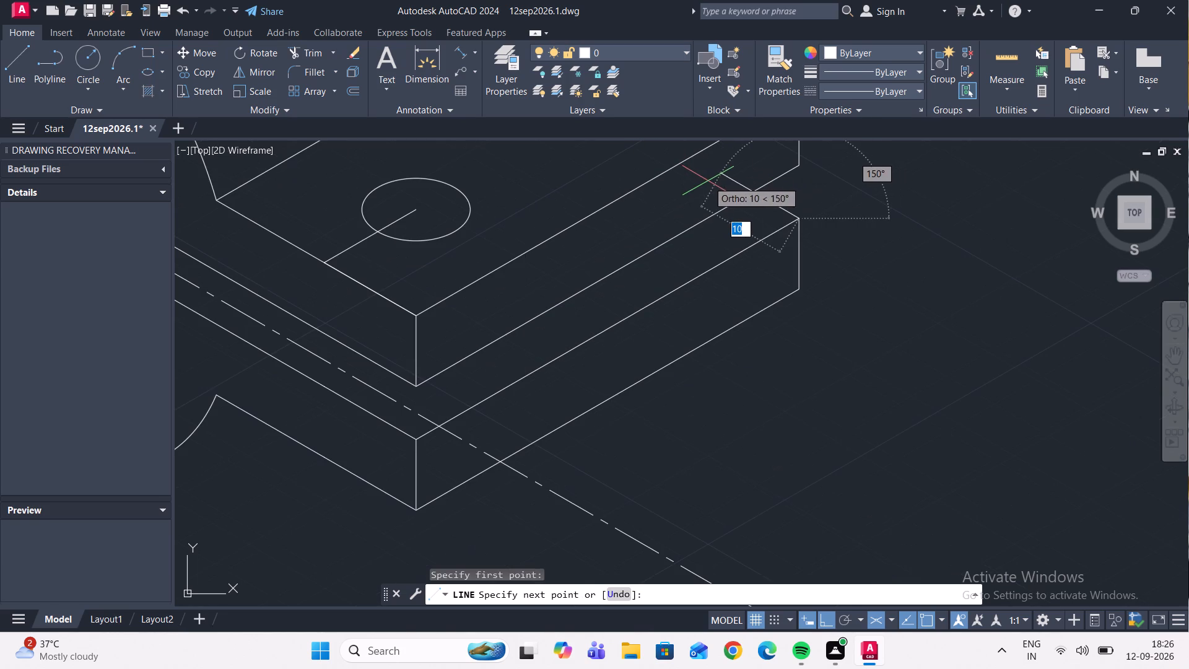
{"action": "left_click", "coordinate": [708, 181]}
{"action": "key", "text": "Escape"}
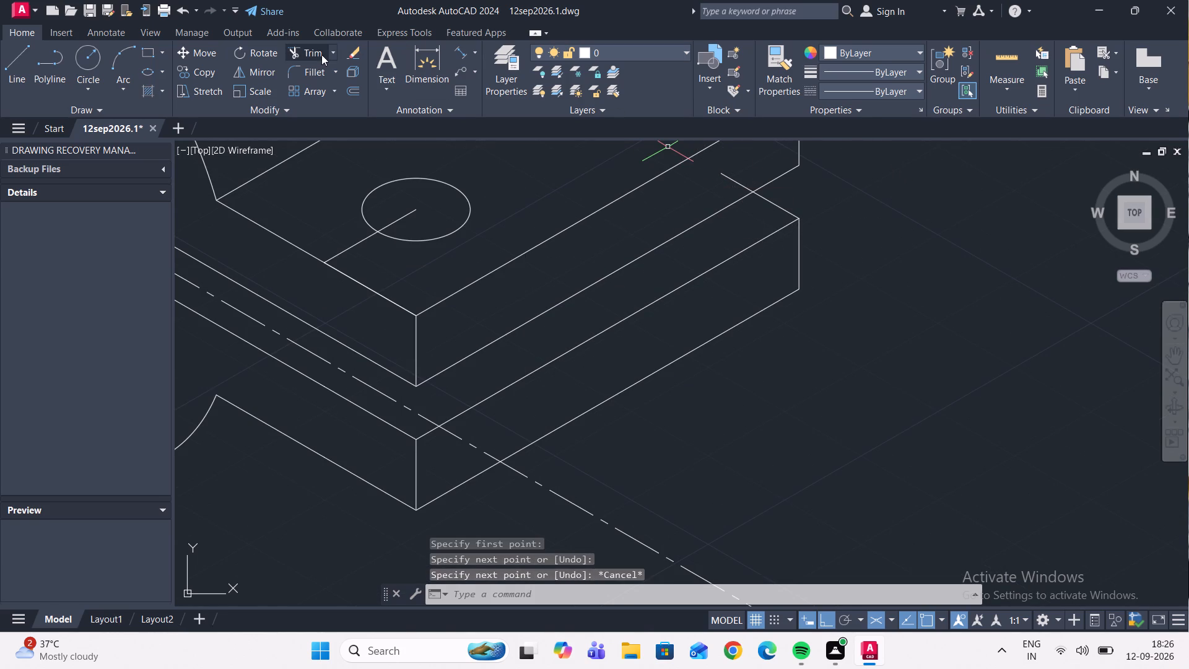
{"action": "left_click", "coordinate": [321, 55]}
{"action": "left_click", "coordinate": [739, 185]}
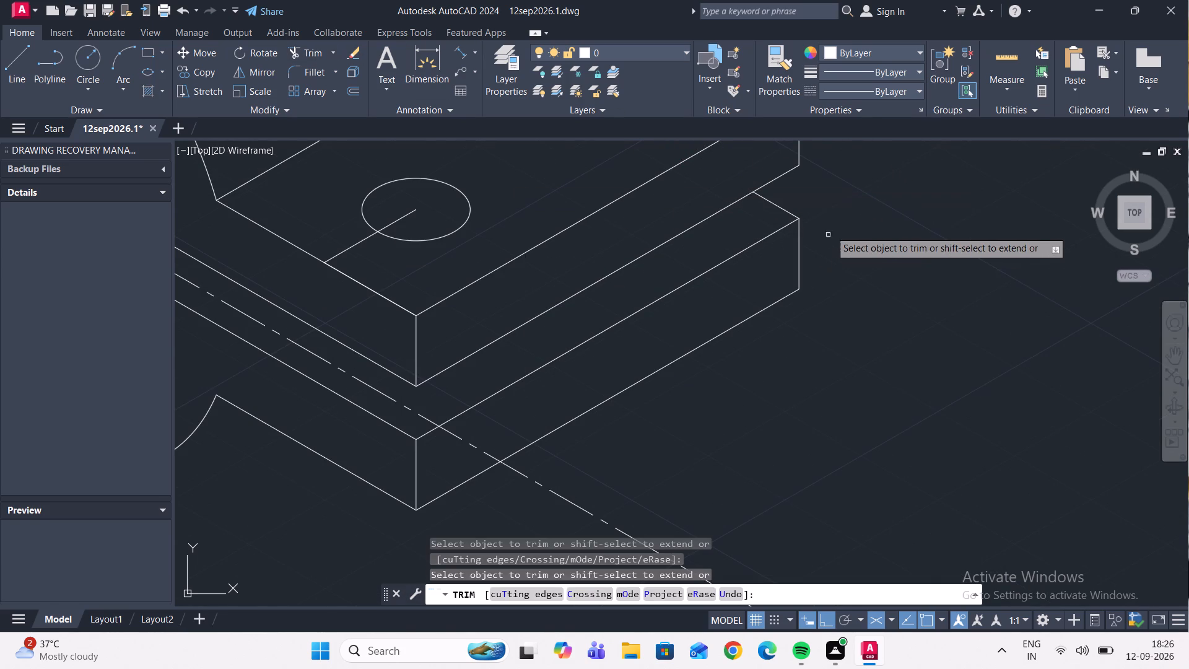
{"action": "scroll", "coordinate": [835, 208], "scroll_direction": "down", "scroll_amount": 2}
{"action": "key", "text": "Escape"}
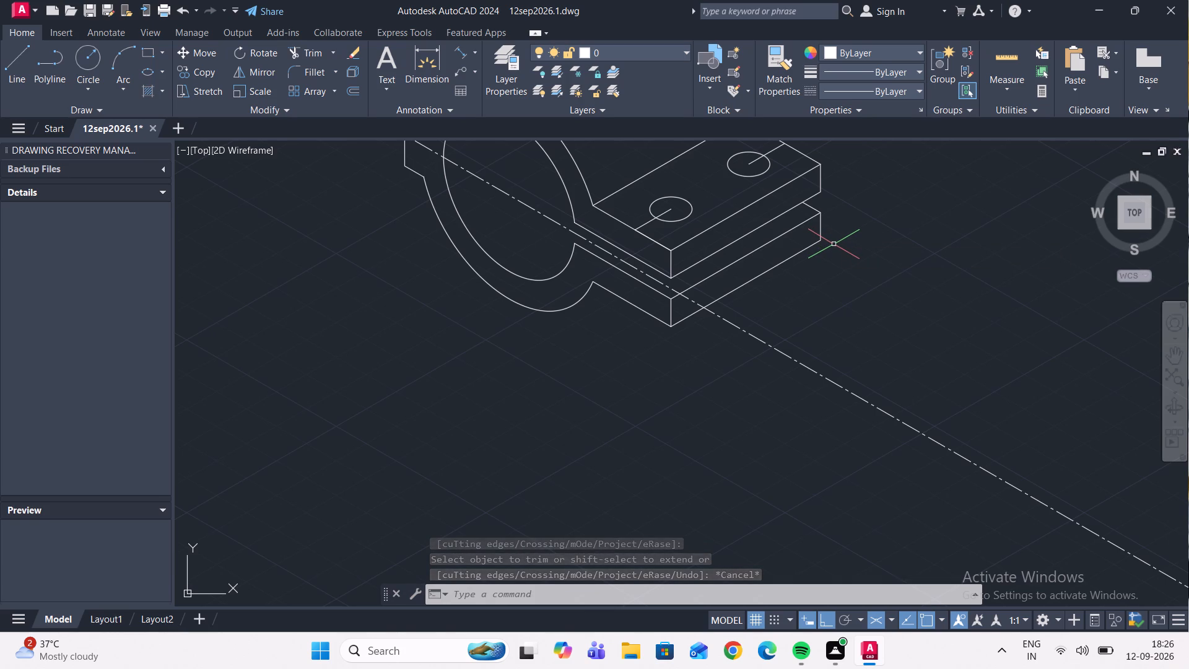
Copy the ring's upper outer arc 7 units at 30°, using its end at the arm's upper edge as base point.
{"action": "middle_click_drag", "start_coordinate": [834, 255], "coordinate": [863, 336]}
{"action": "scroll", "coordinate": [739, 273], "scroll_direction": "down", "scroll_amount": 1}
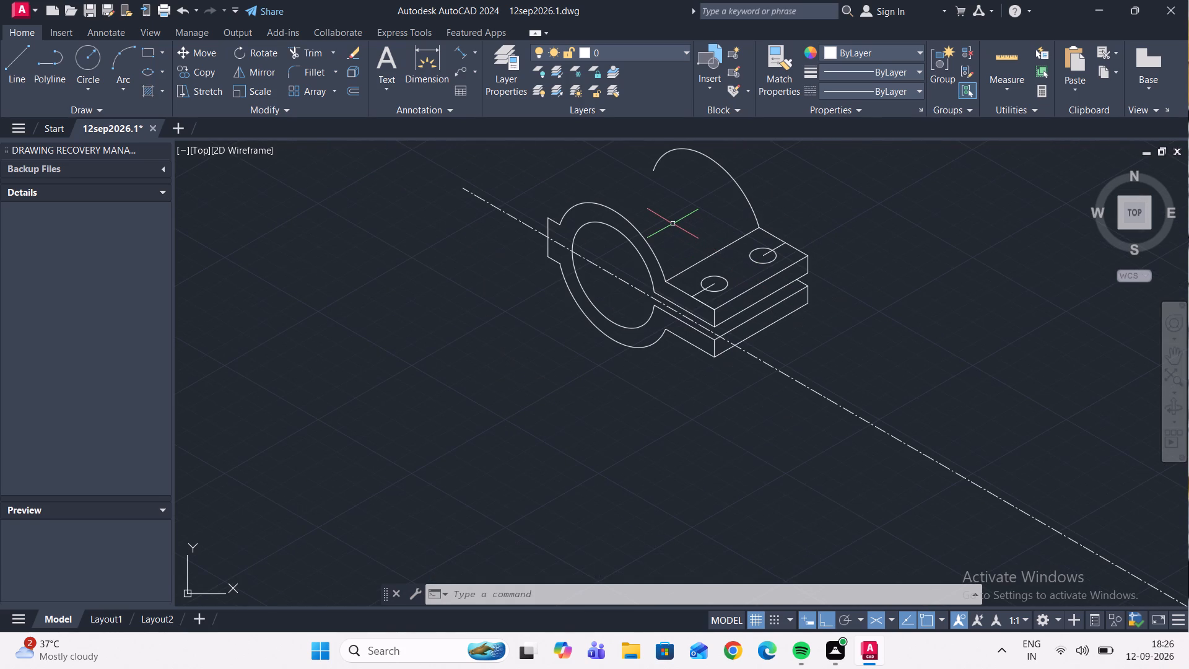
{"action": "middle_click_drag", "start_coordinate": [676, 229], "coordinate": [692, 262]}
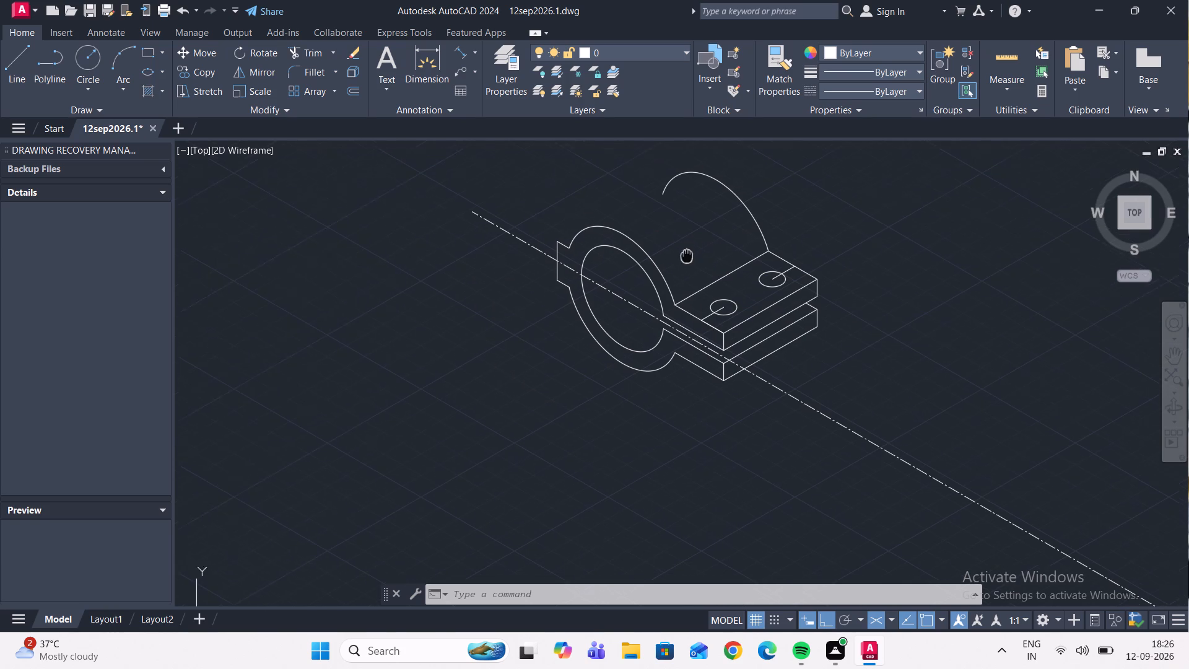
{"action": "middle_click_drag", "start_coordinate": [692, 262], "coordinate": [700, 268]}
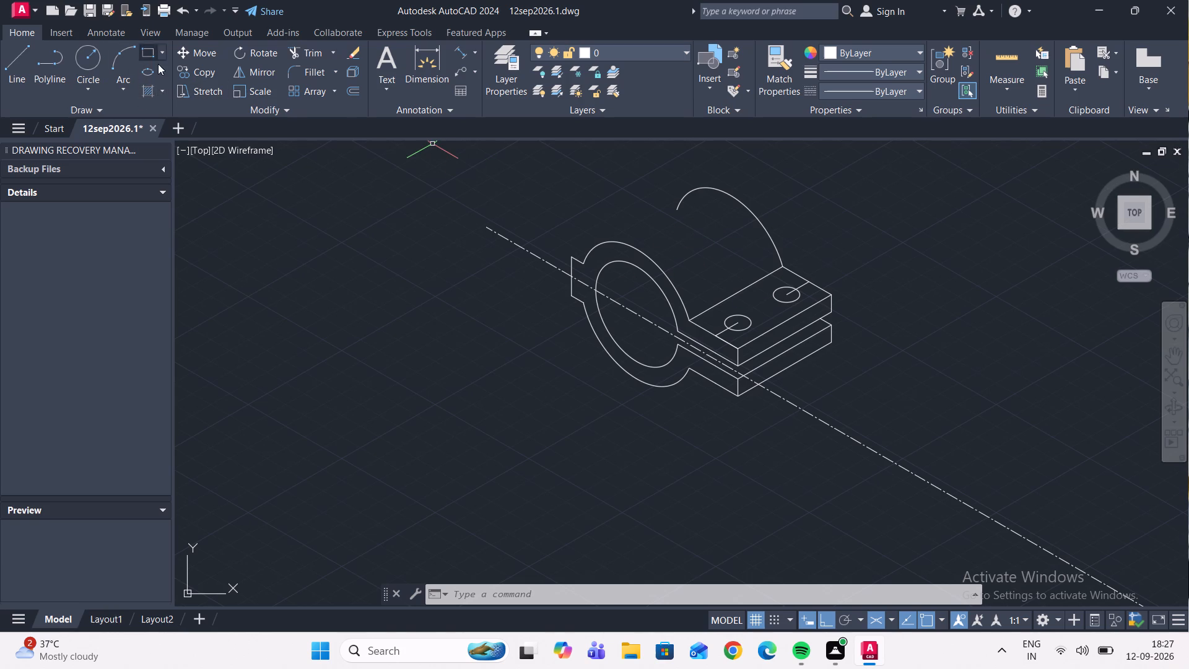
{"action": "left_click", "coordinate": [200, 76]}
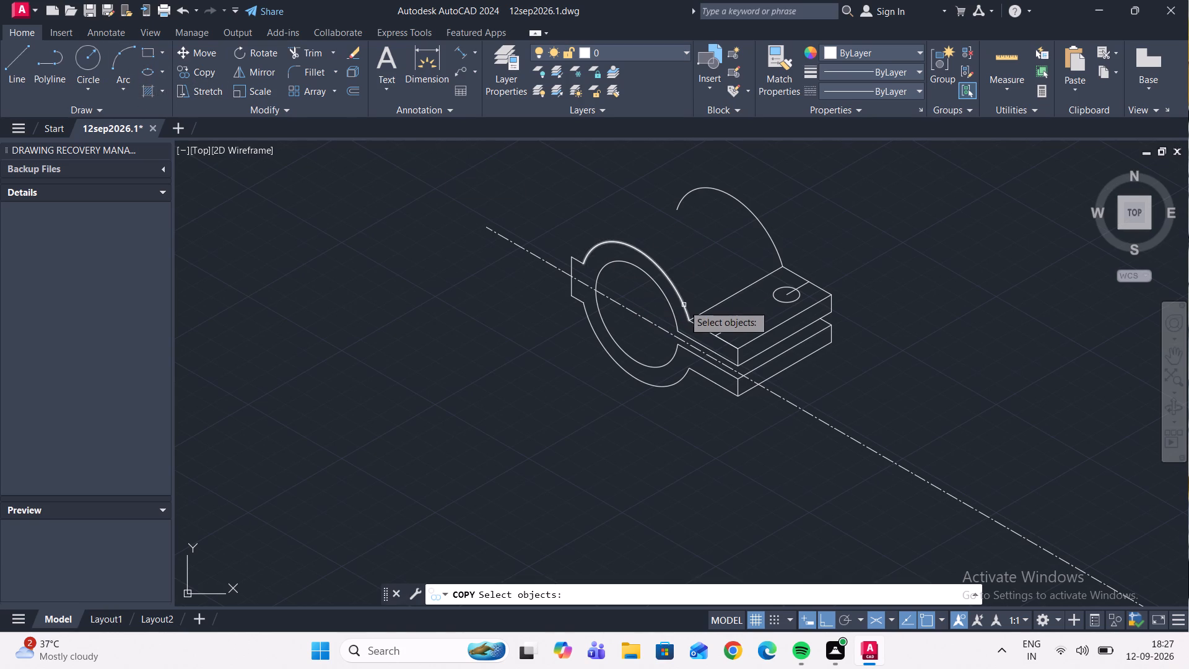
{"action": "left_click", "coordinate": [686, 306]}
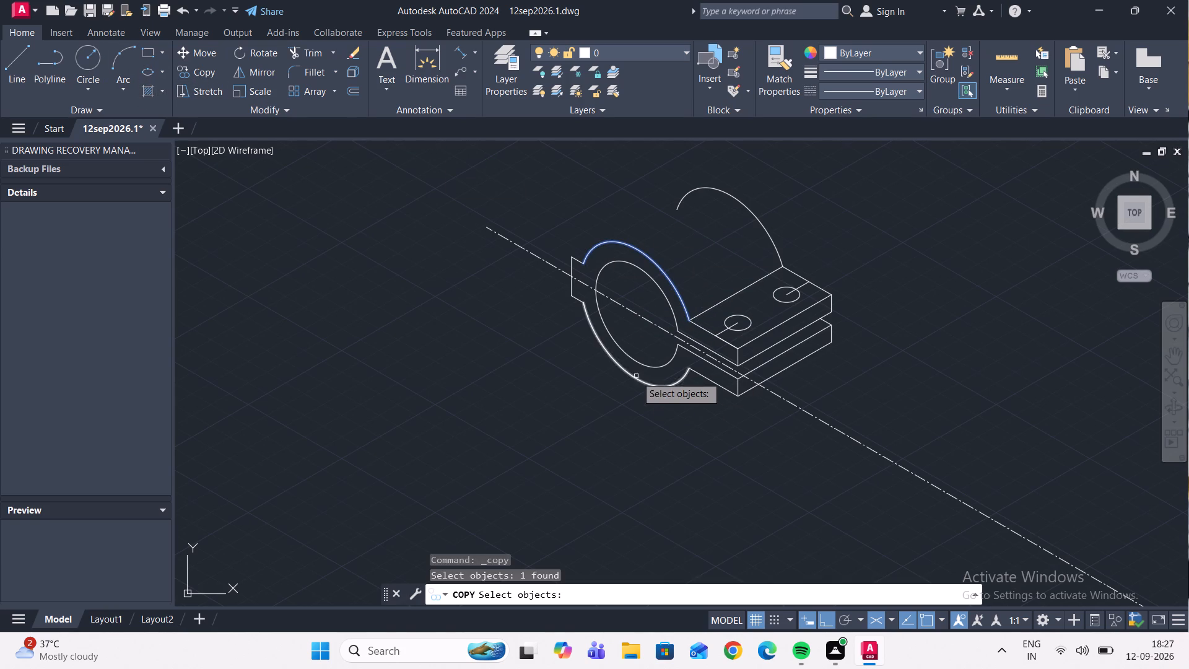
{"action": "key", "text": "Return"}
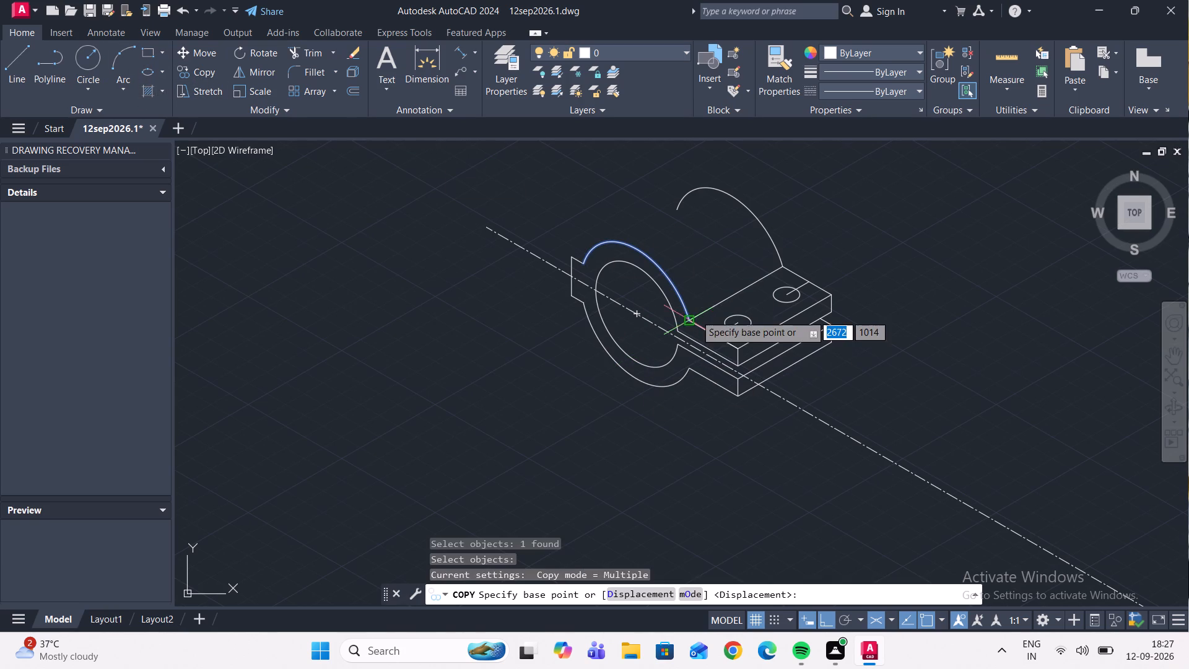
{"action": "scroll", "coordinate": [691, 323], "scroll_direction": "up", "scroll_amount": 2}
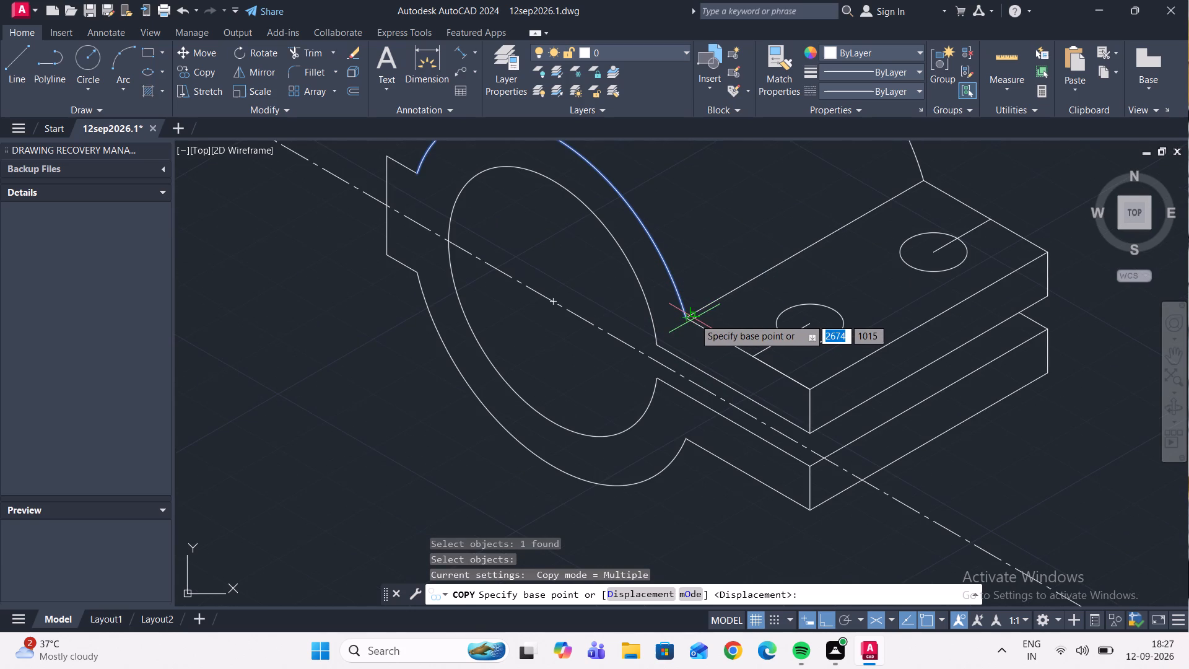
{"action": "left_click", "coordinate": [690, 318]}
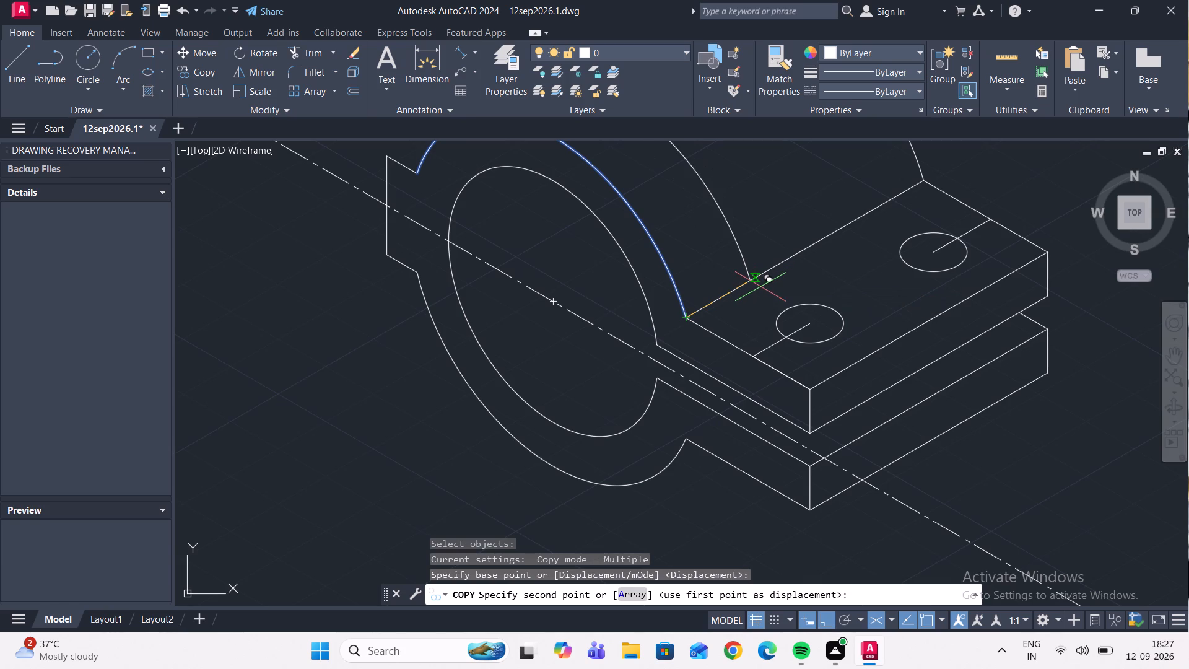
{"action": "key", "text": "7"}
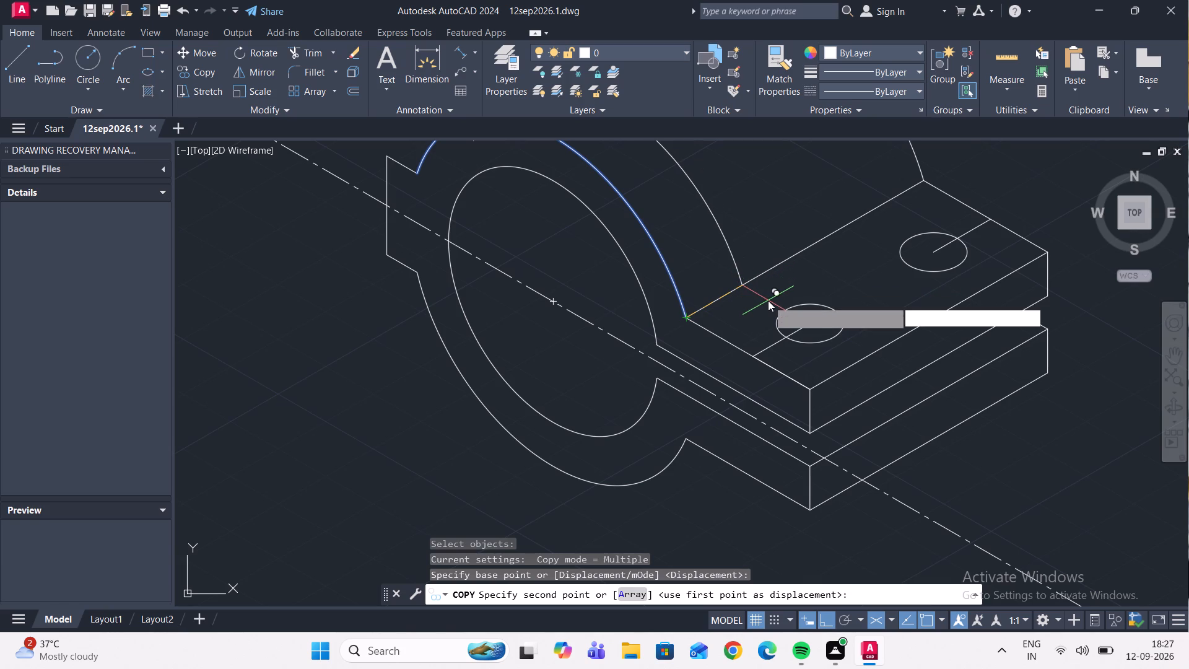
{"action": "key", "text": "Return"}
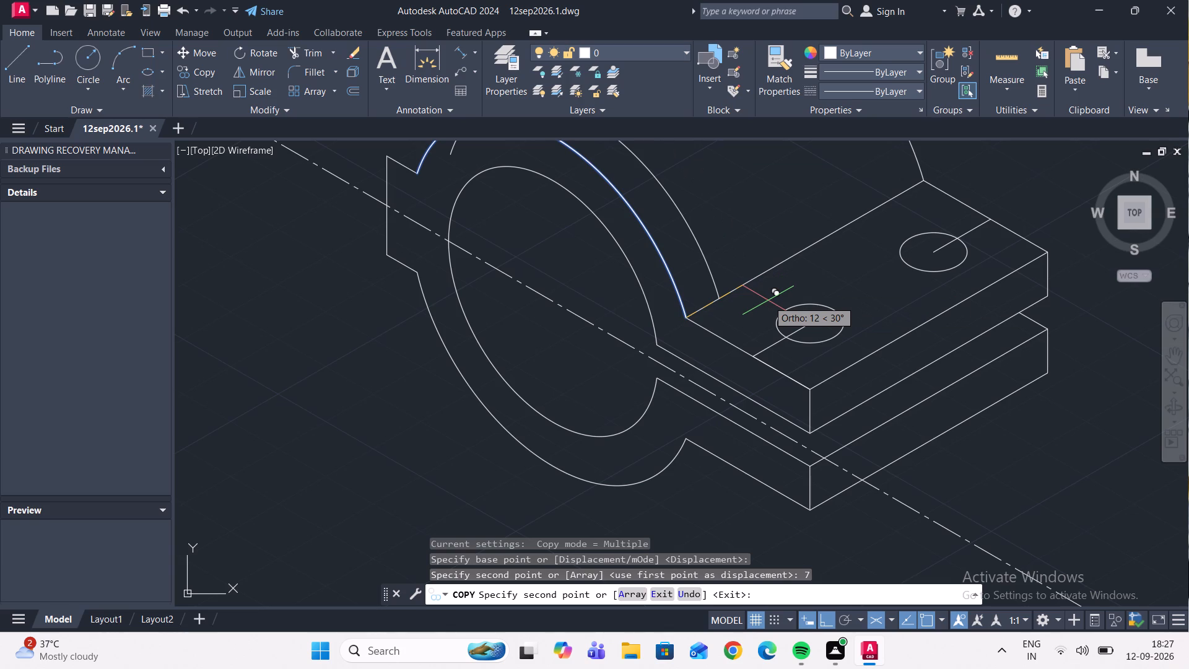
{"action": "scroll", "coordinate": [767, 300], "scroll_direction": "down", "scroll_amount": 1}
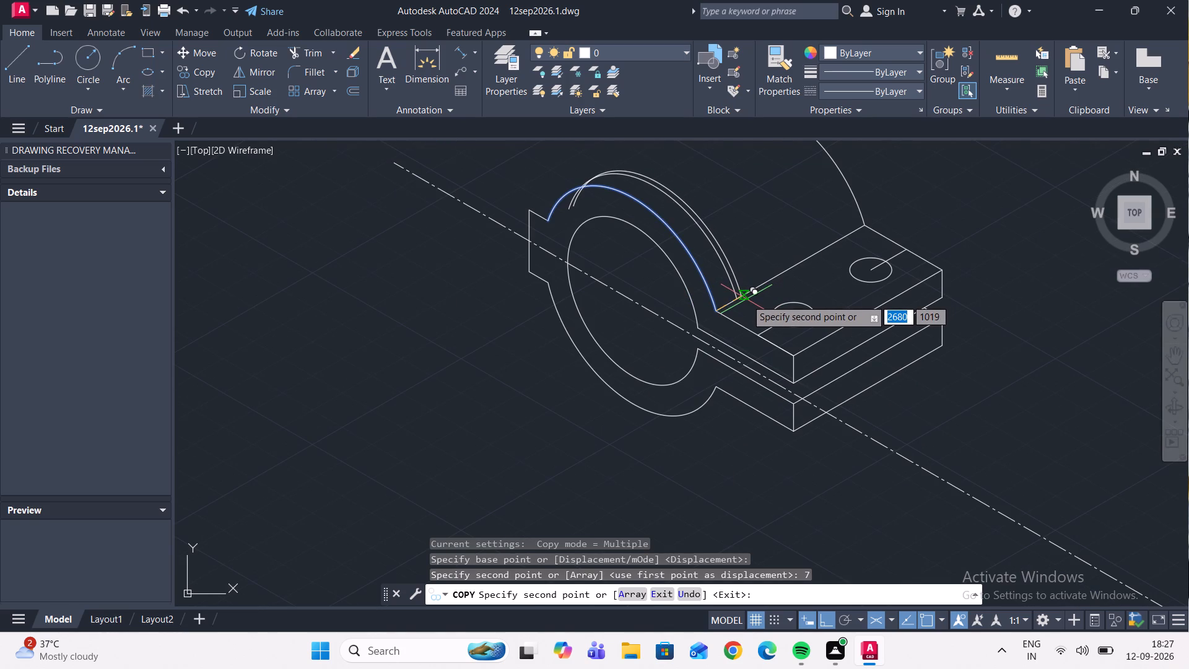
{"action": "key", "text": "Escape"}
Trim the end of the 7-unit arc copy that lies inside the ring's front outer arc.
{"action": "scroll", "coordinate": [750, 302], "scroll_direction": "down", "scroll_amount": 1}
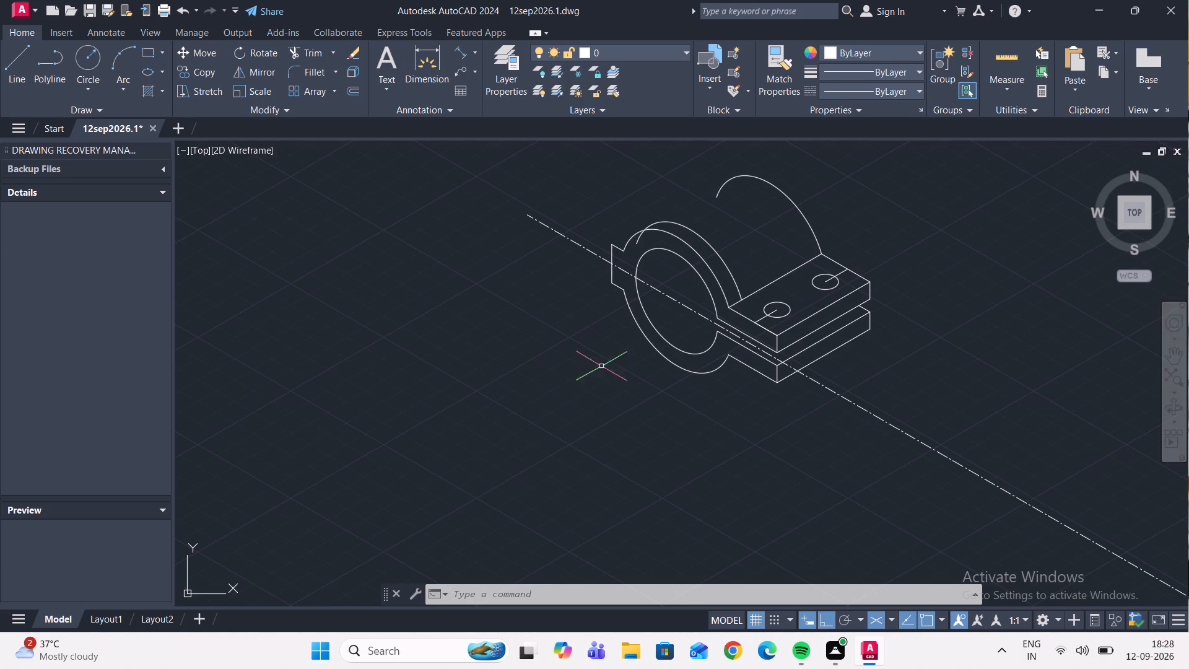
{"action": "scroll", "coordinate": [626, 255], "scroll_direction": "up", "scroll_amount": 2}
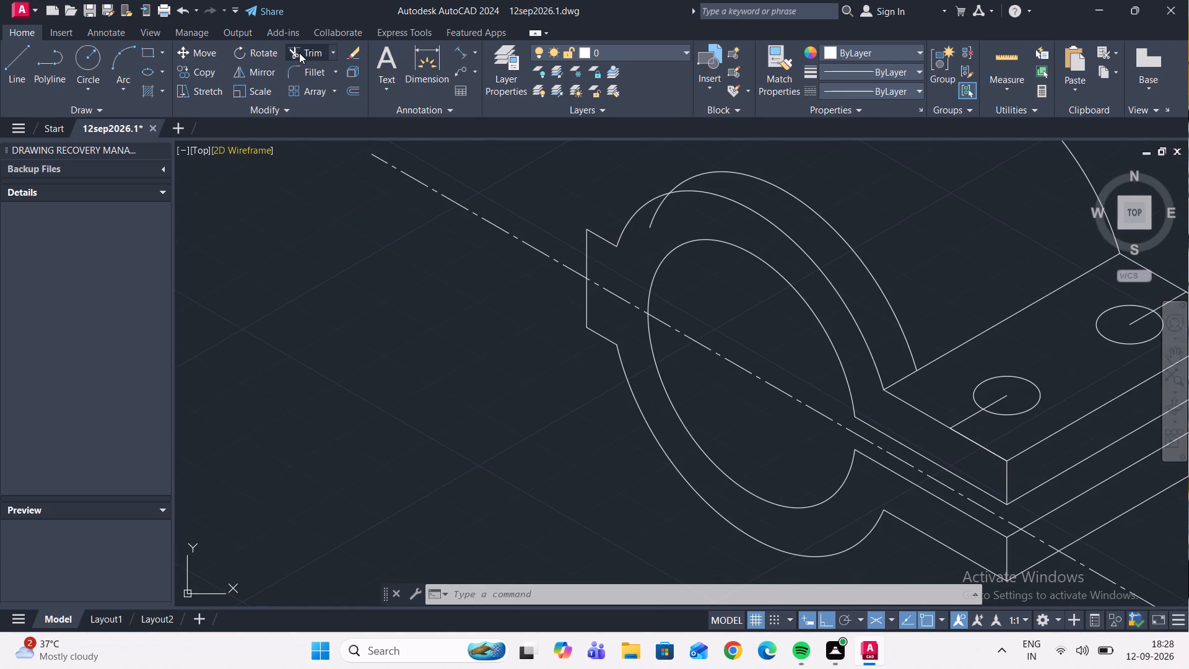
{"action": "left_click", "coordinate": [299, 53]}
{"action": "left_click", "coordinate": [656, 215]}
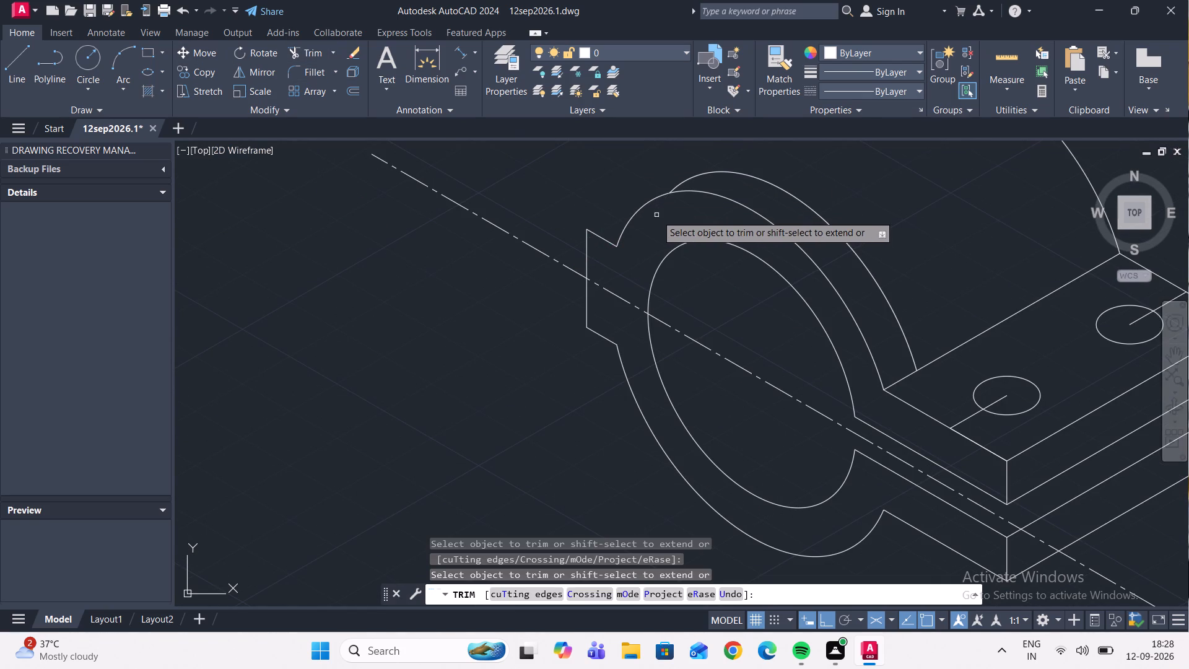
{"action": "key", "text": "Escape"}
Draw a 50-unit line at 30° from the ring's centre to the centre of the far copied arc.
{"action": "scroll", "coordinate": [432, 247], "scroll_direction": "down", "scroll_amount": 3}
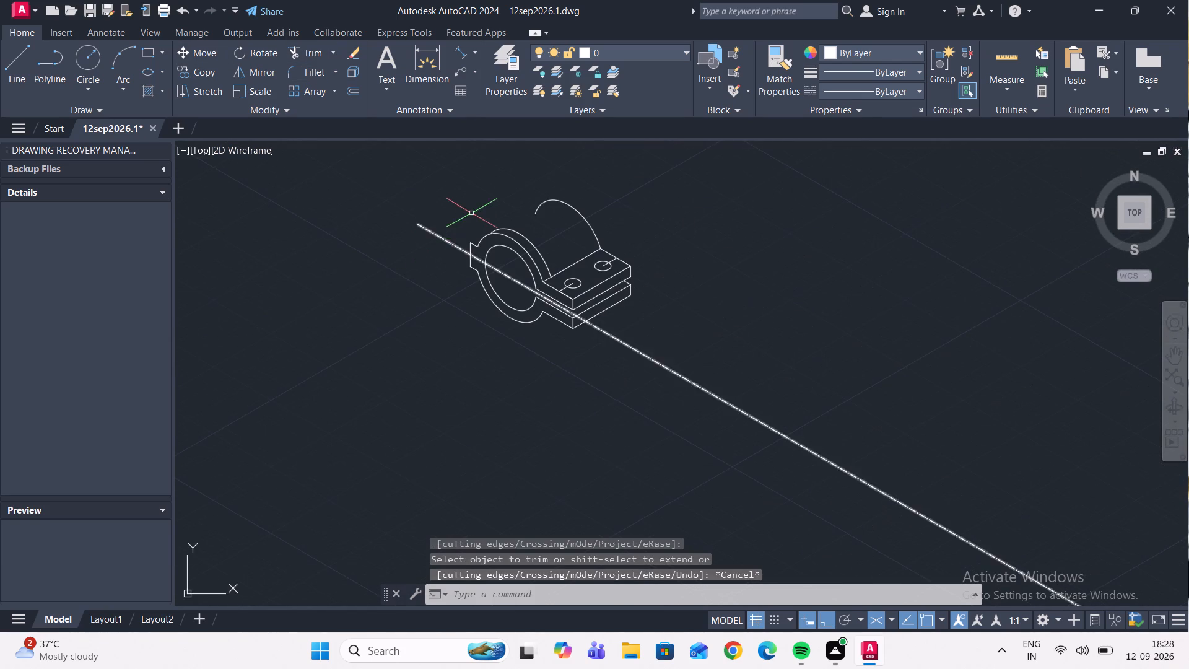
{"action": "scroll", "coordinate": [474, 209], "scroll_direction": "up", "scroll_amount": 1}
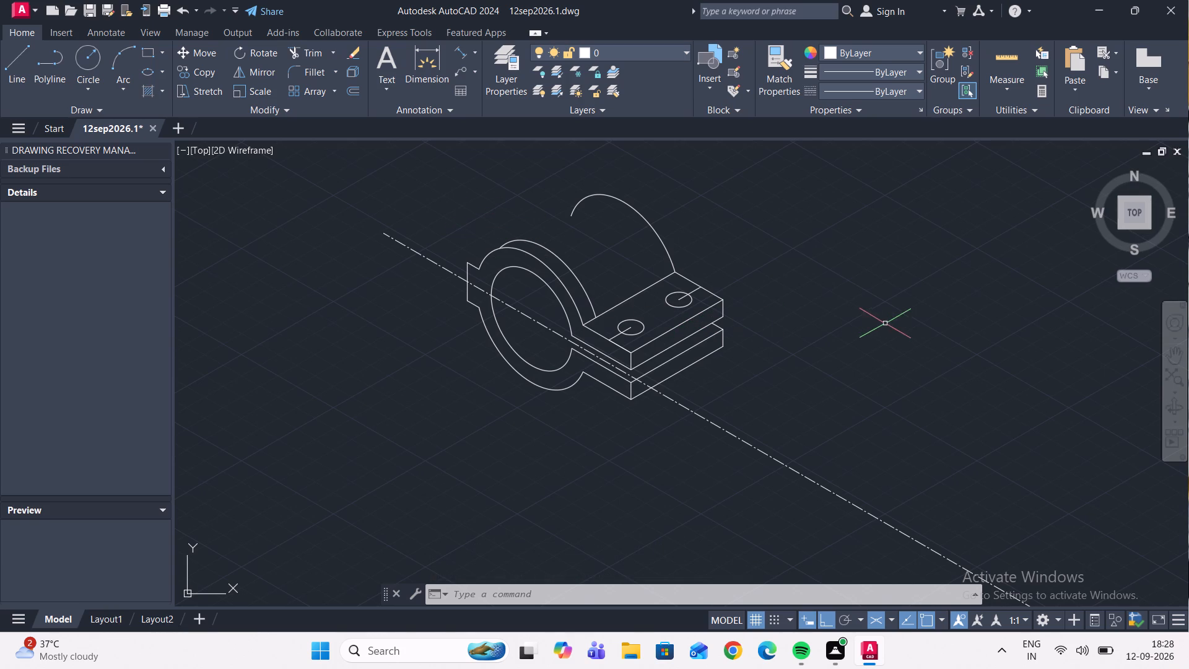
{"action": "scroll", "coordinate": [546, 328], "scroll_direction": "up", "scroll_amount": 1}
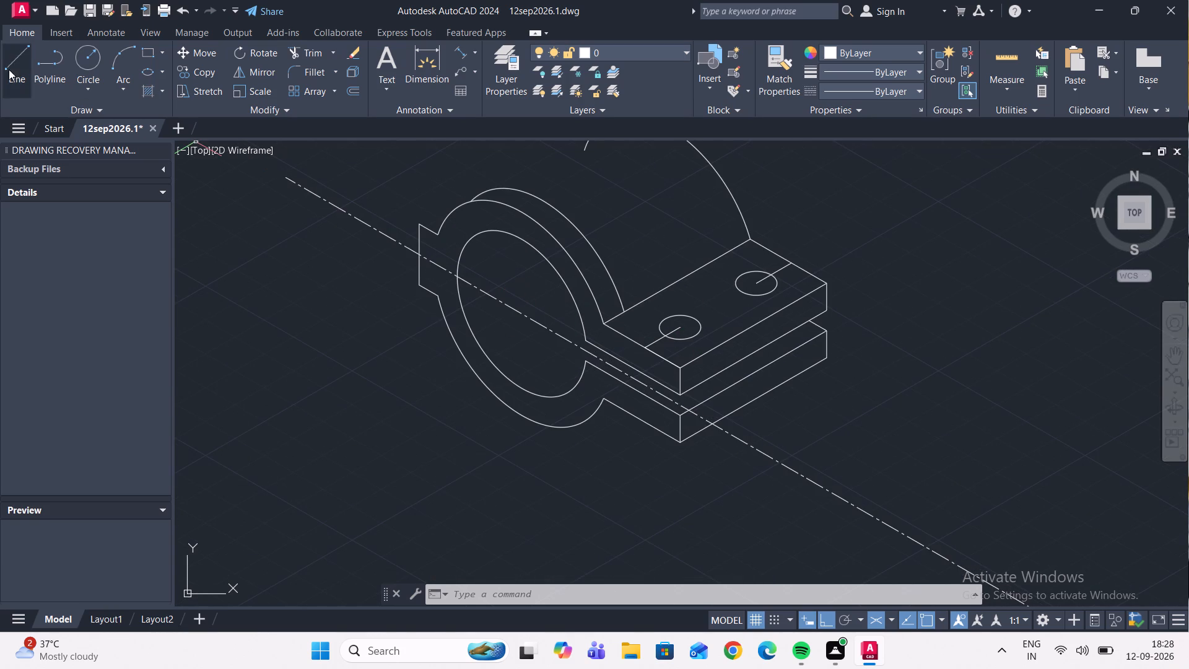
{"action": "left_click", "coordinate": [9, 70]}
{"action": "left_click", "coordinate": [525, 314]}
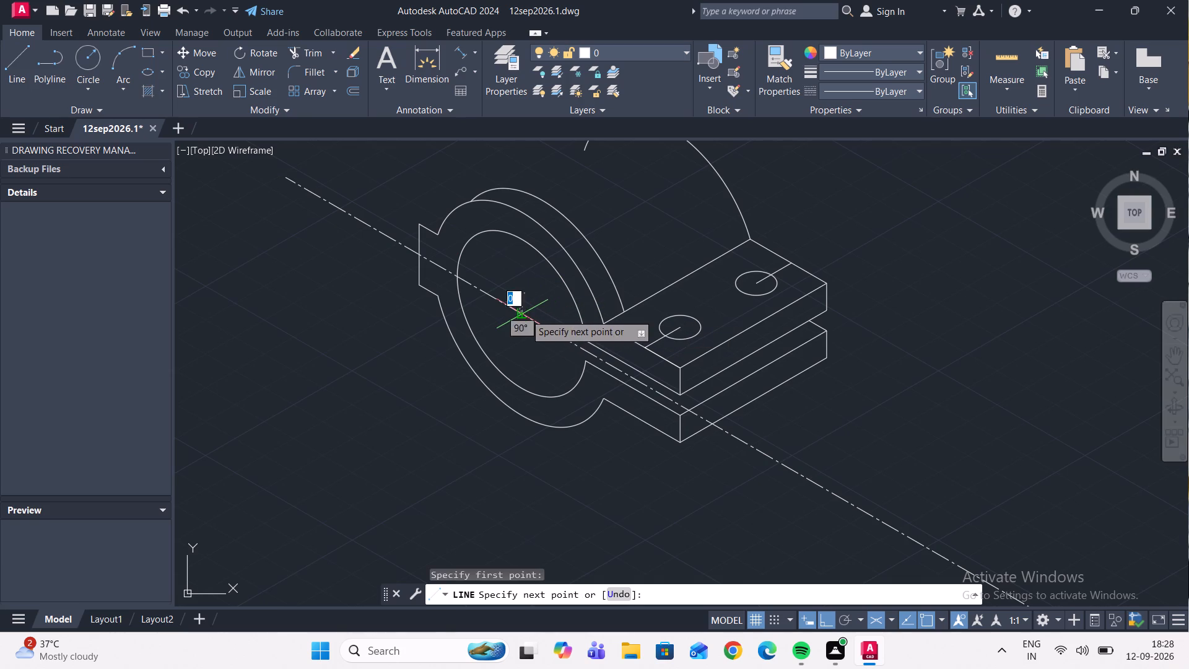
{"action": "left_click", "coordinate": [672, 228]}
{"action": "key", "text": "Escape"}
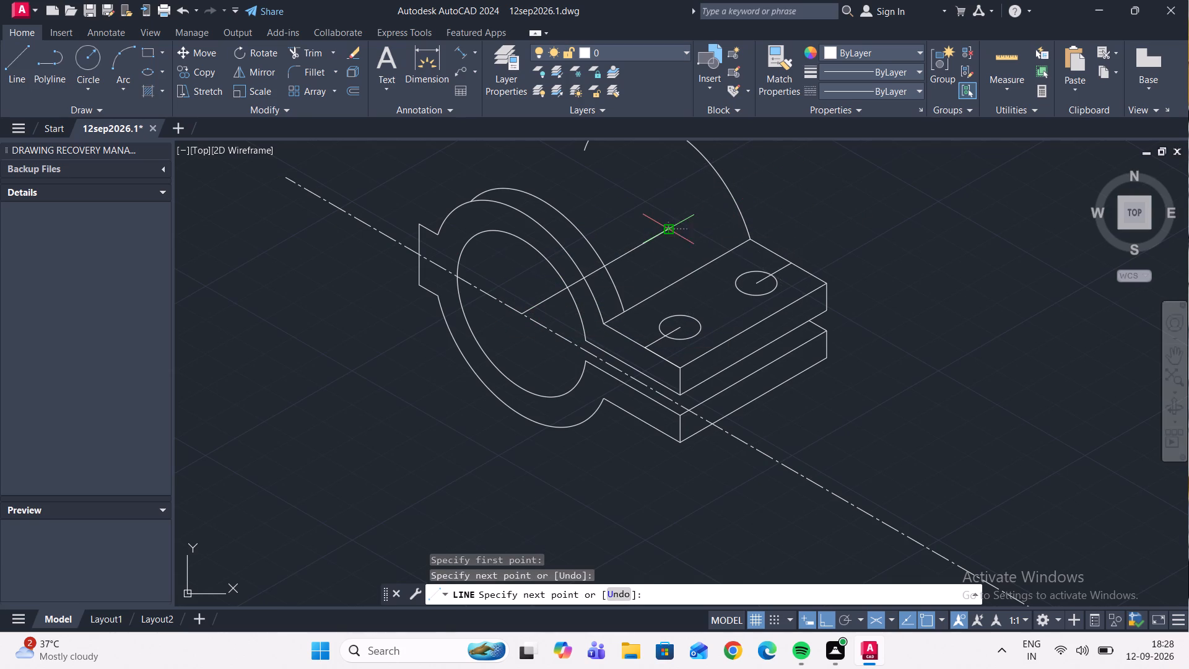
Draw a line about 7 units long at 30° from the ring's centre, continued by a 55-unit vertical line upward in the right isoplane.
{"action": "left_click", "coordinate": [13, 77]}
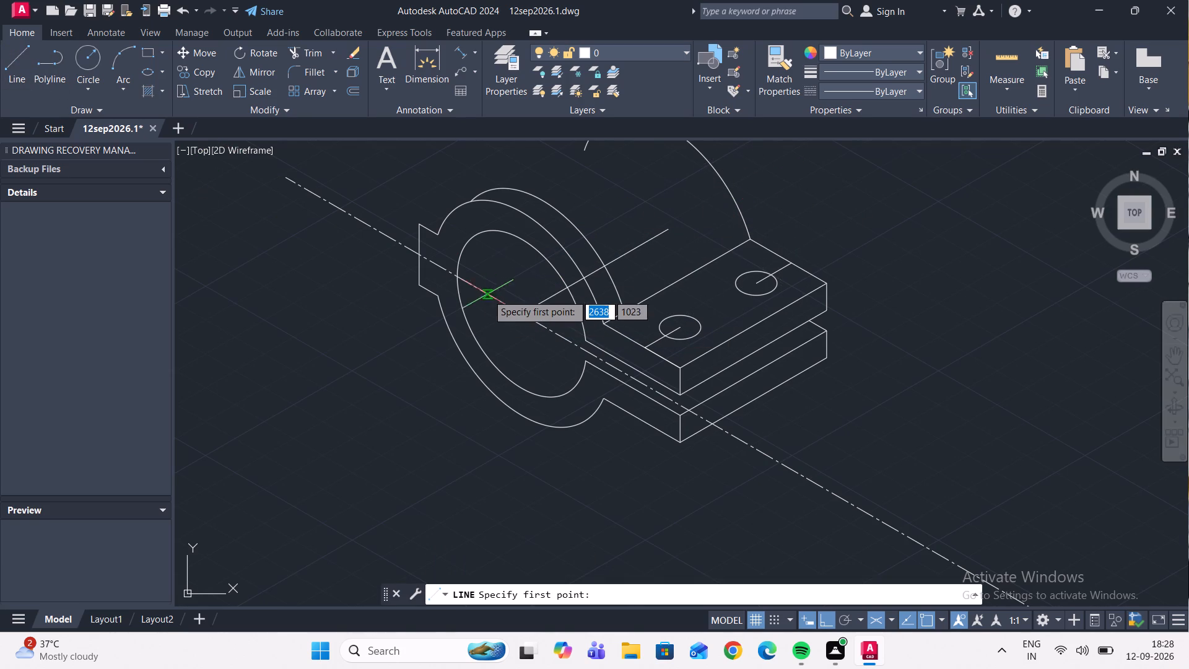
{"action": "left_click", "coordinate": [524, 312]}
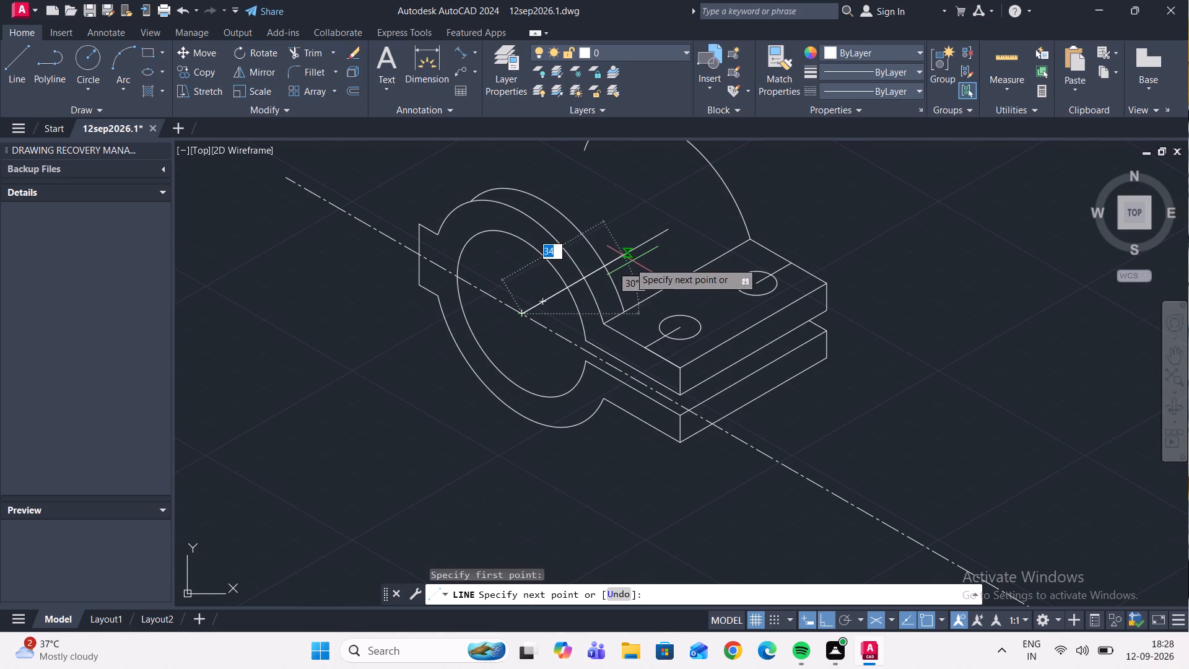
{"action": "left_click", "coordinate": [546, 302]}
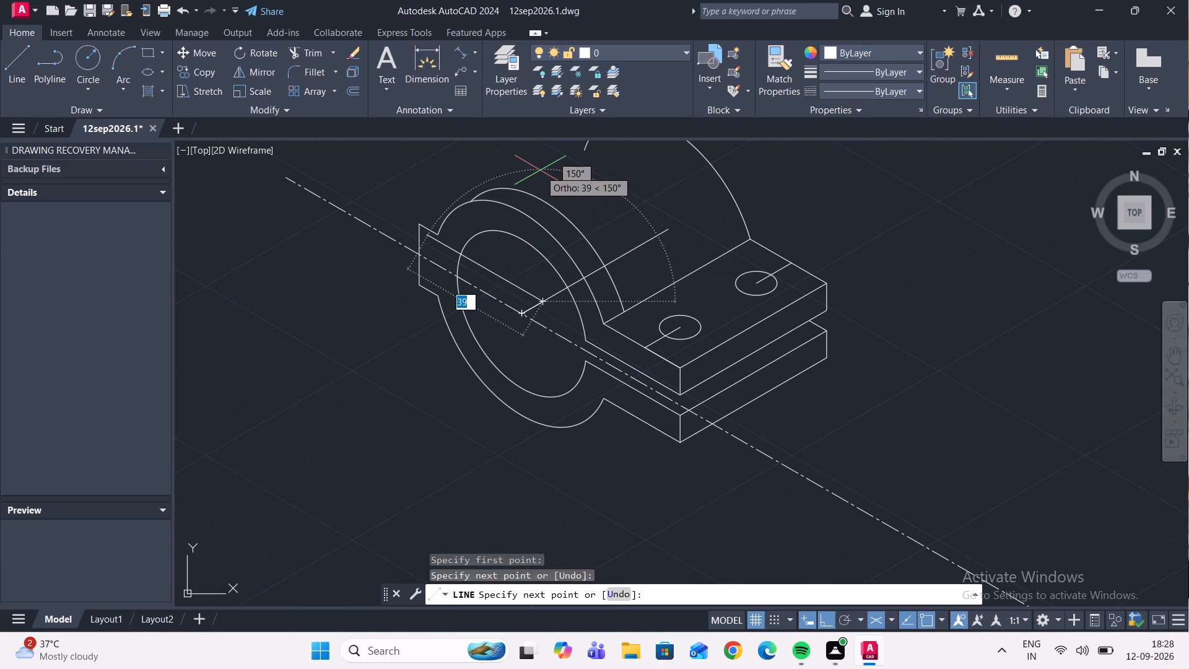
{"action": "key", "text": "F5"}
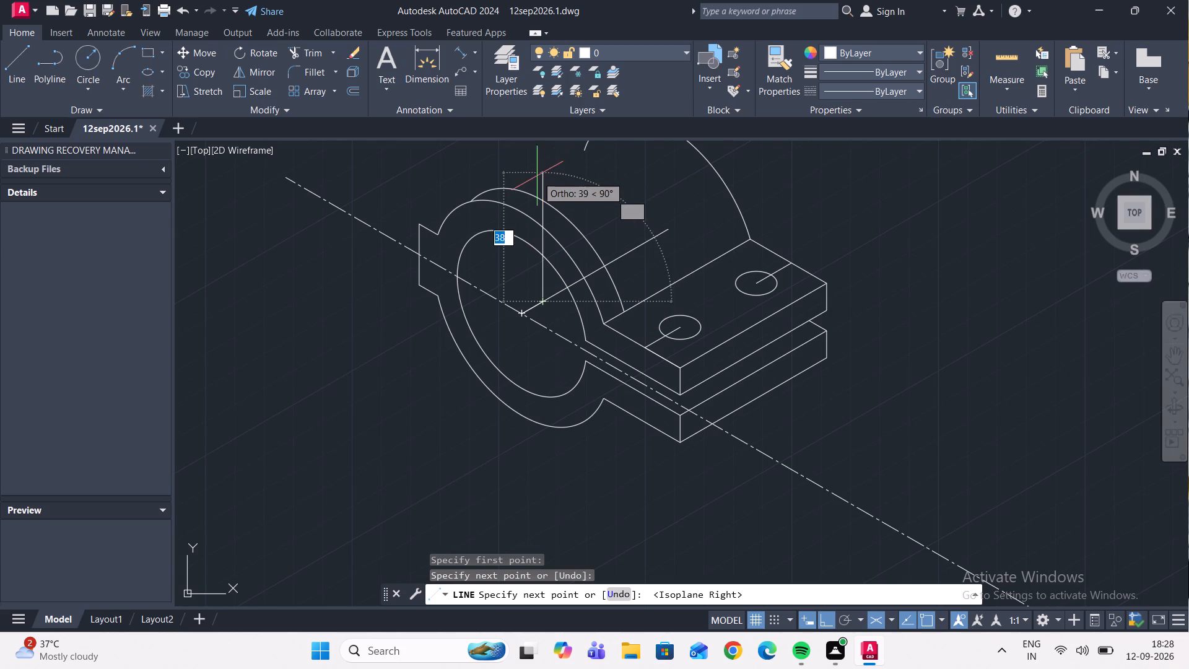
{"action": "scroll", "coordinate": [536, 190], "scroll_direction": "up", "scroll_amount": 2}
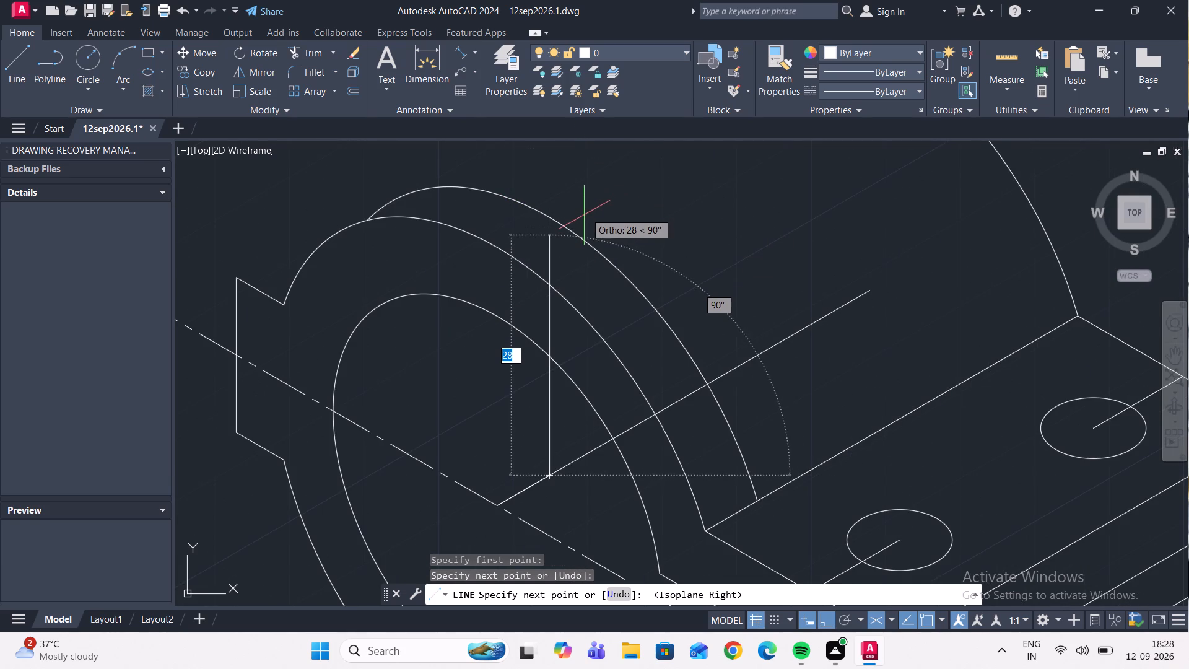
{"action": "scroll", "coordinate": [589, 211], "scroll_direction": "down", "scroll_amount": 2}
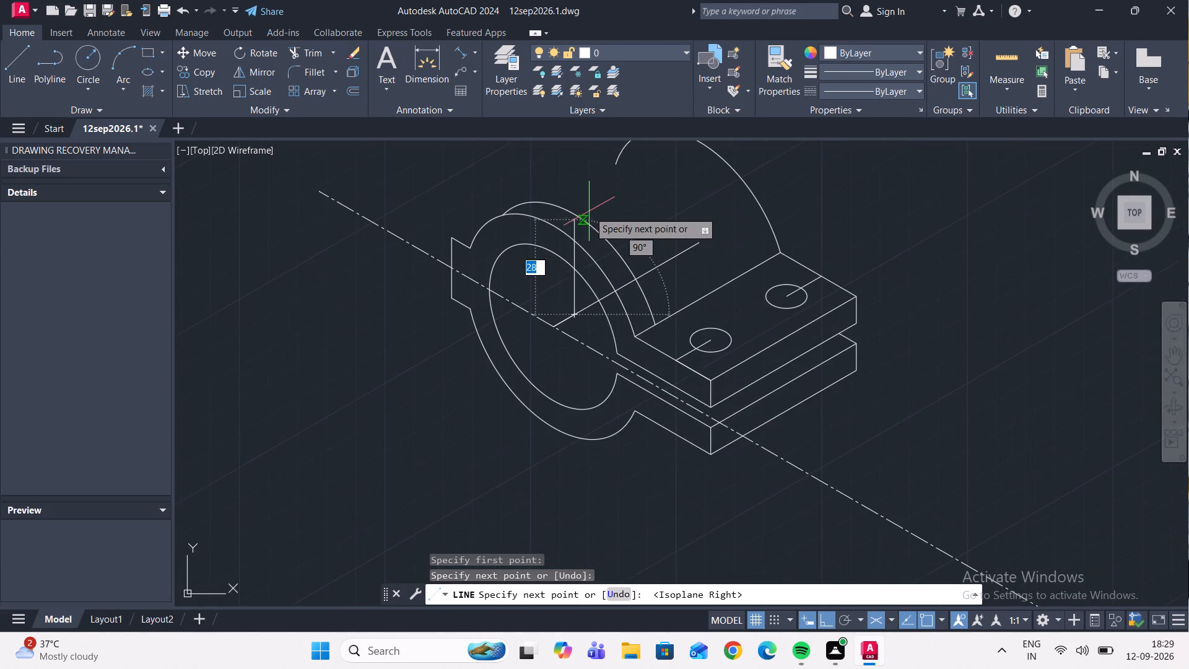
{"action": "scroll", "coordinate": [589, 211], "scroll_direction": "down", "scroll_amount": 2}
{"action": "middle_click_drag", "start_coordinate": [585, 189], "coordinate": [583, 269]}
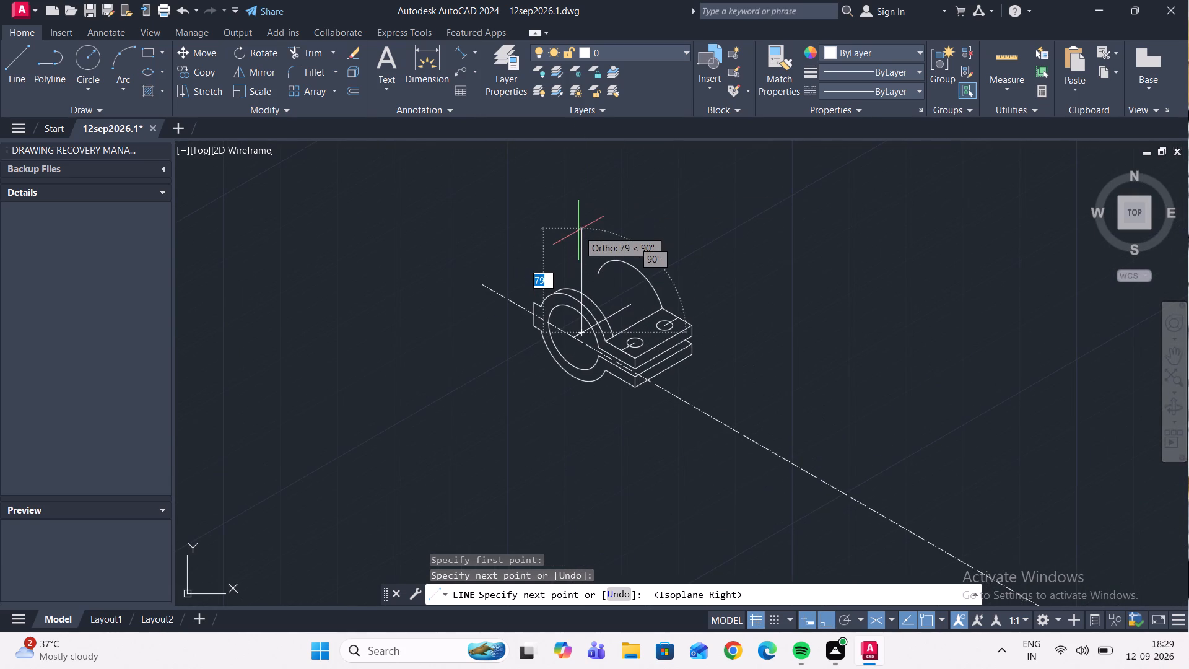
{"action": "scroll", "coordinate": [578, 230], "scroll_direction": "up", "scroll_amount": 1}
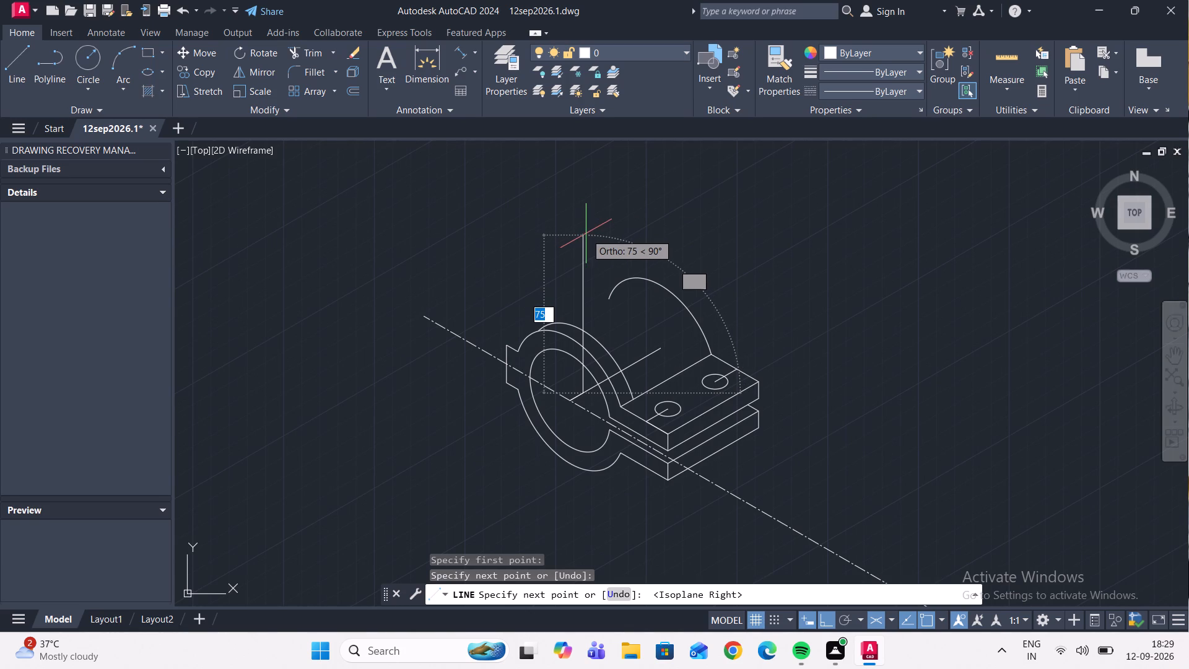
{"action": "type", "text": "55"}
{"action": "key", "text": "Return"}
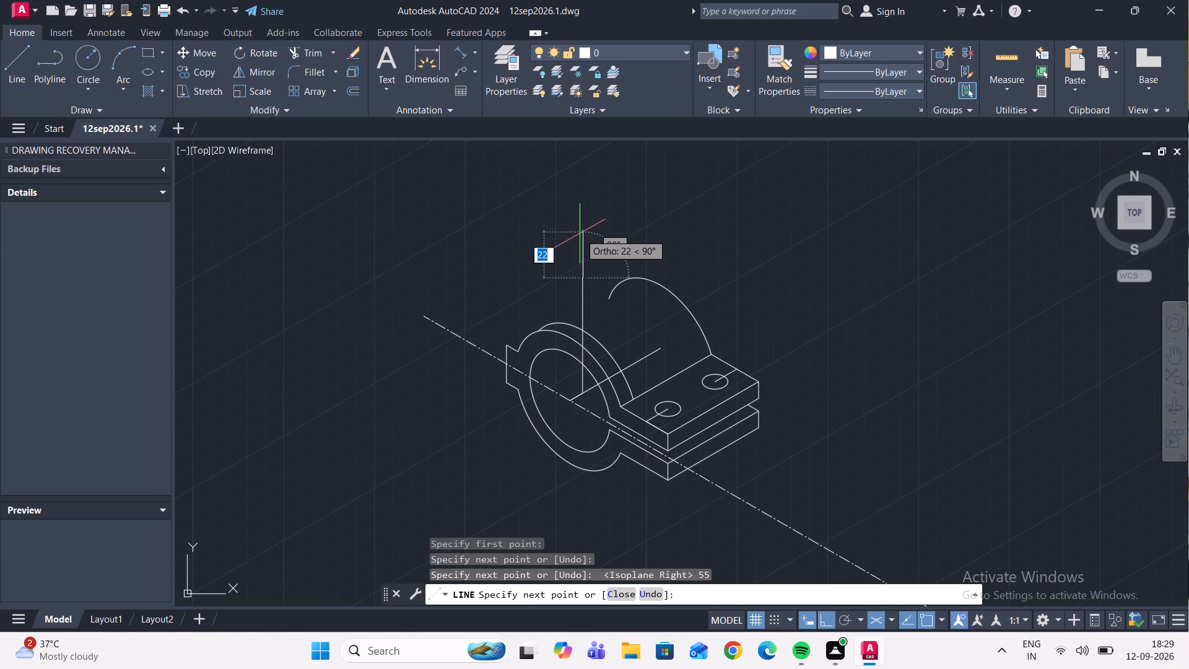
Continue from the vertical line's top end with an 18-unit segment at 30° and finish the line.
{"action": "scroll", "coordinate": [578, 234], "scroll_direction": "down", "scroll_amount": 1}
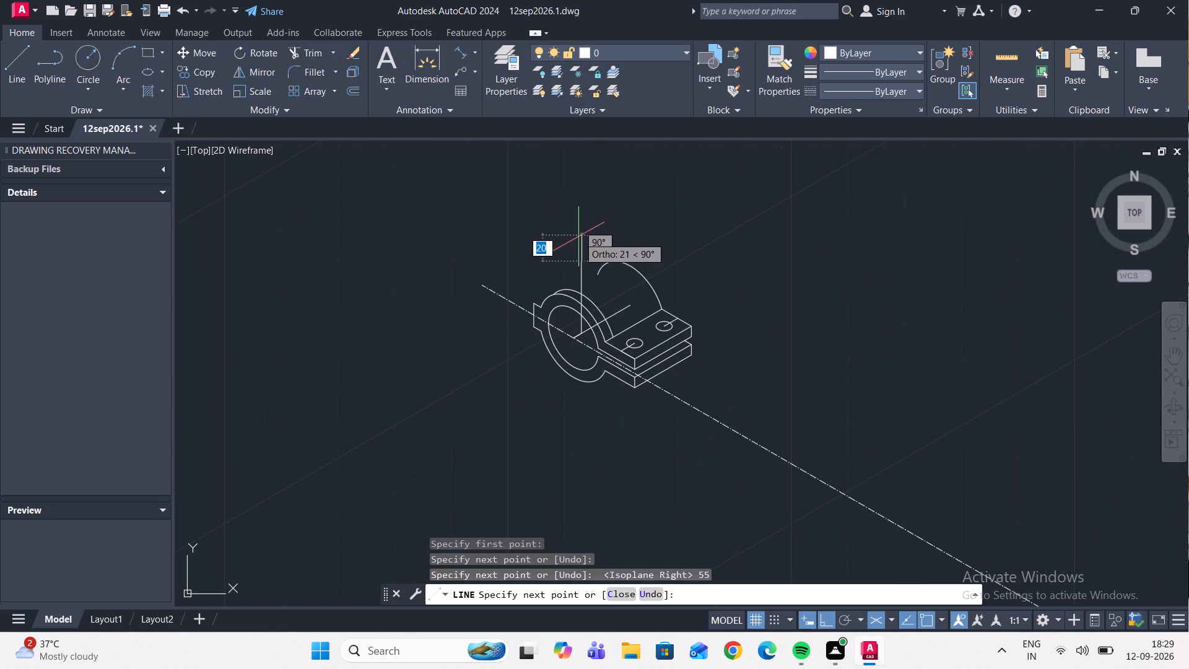
{"action": "scroll", "coordinate": [590, 263], "scroll_direction": "up", "scroll_amount": 2}
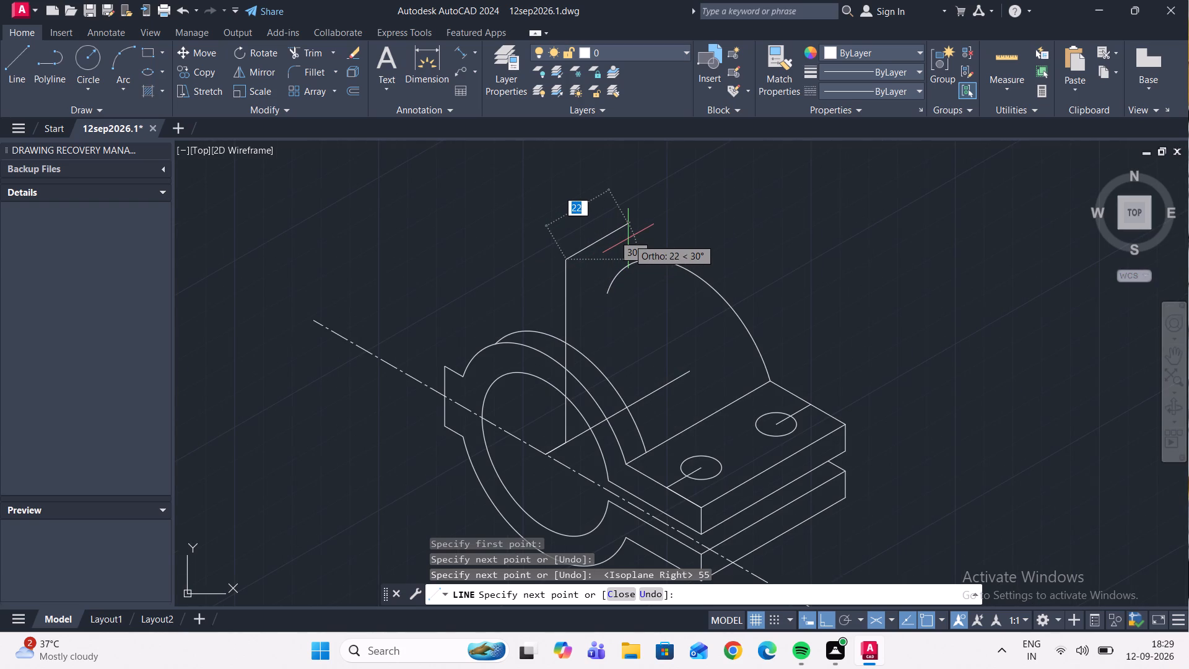
{"action": "type", "text": "18"}
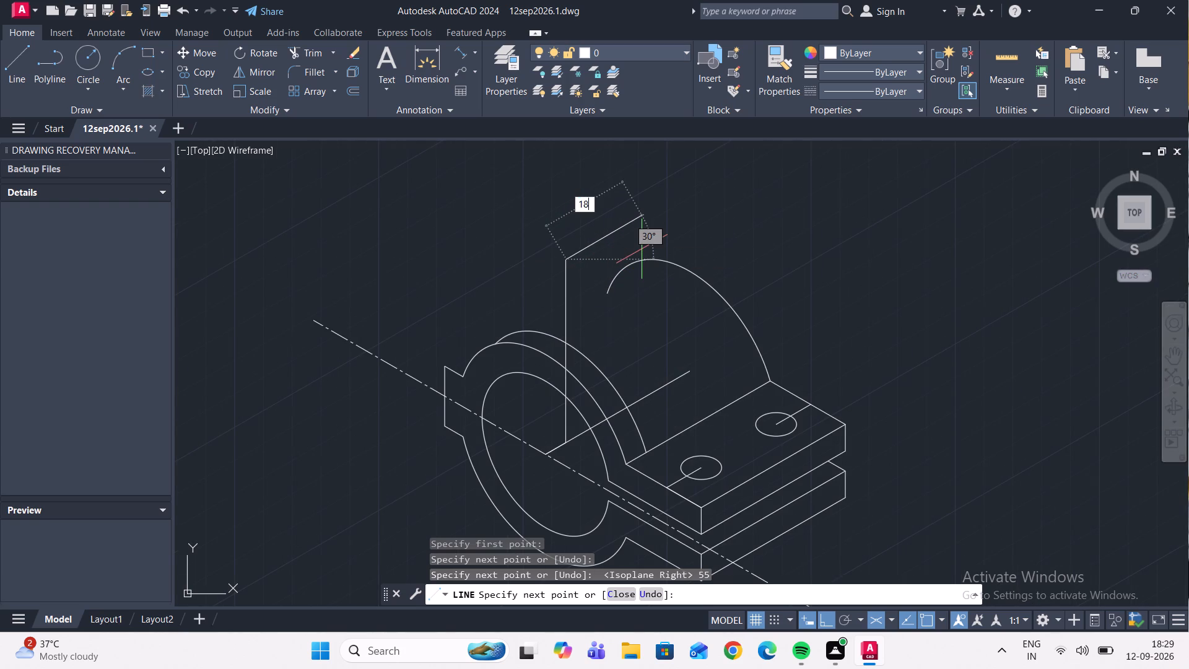
{"action": "key", "text": "Return"}
{"action": "key", "text": "Escape"}
Draw an isocircle of radius 18 centred on the free end of the 18-unit segment.
{"action": "scroll", "coordinate": [608, 219], "scroll_direction": "up", "scroll_amount": 1}
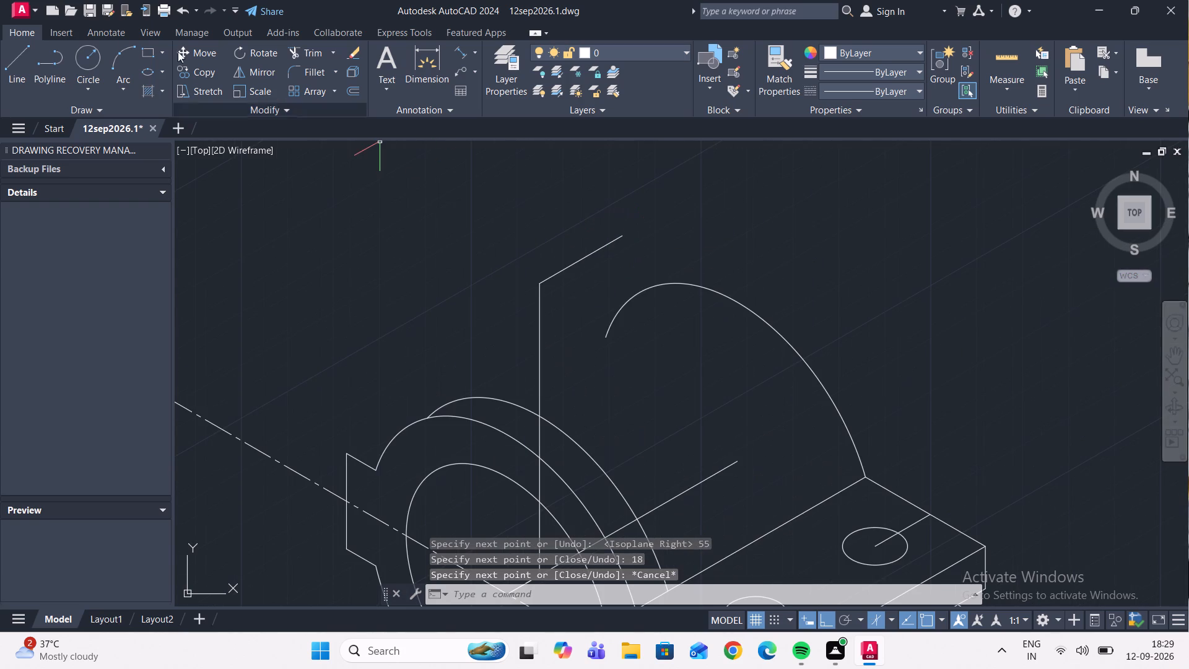
{"action": "left_click", "coordinate": [160, 75]}
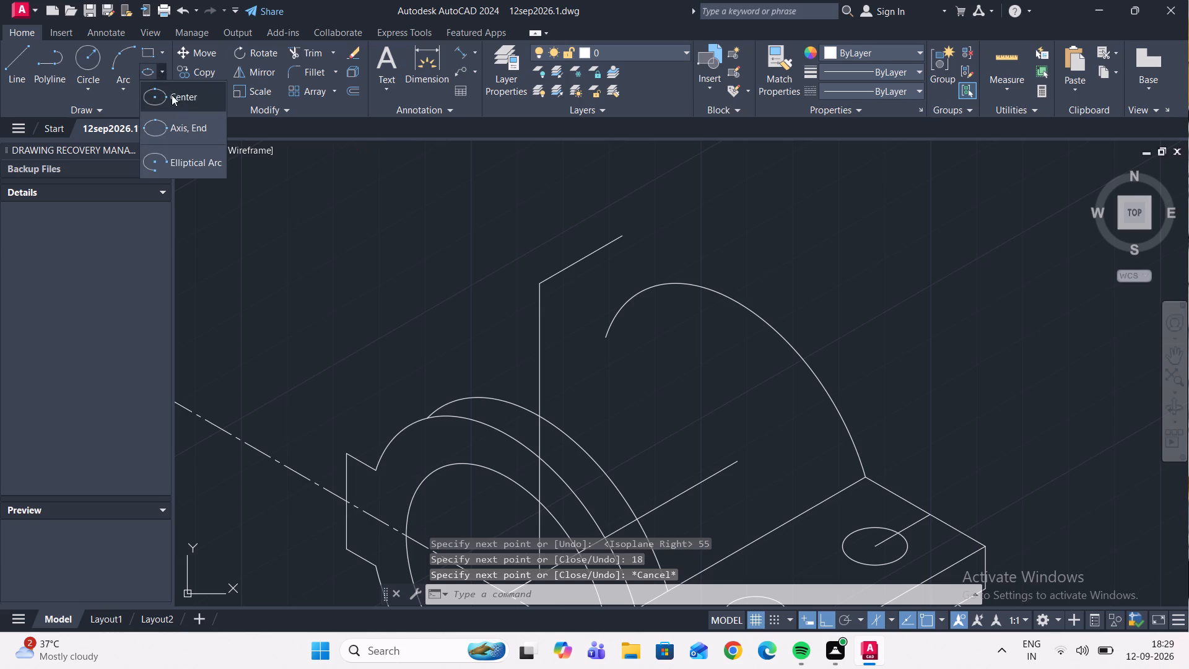
{"action": "left_click", "coordinate": [180, 128]}
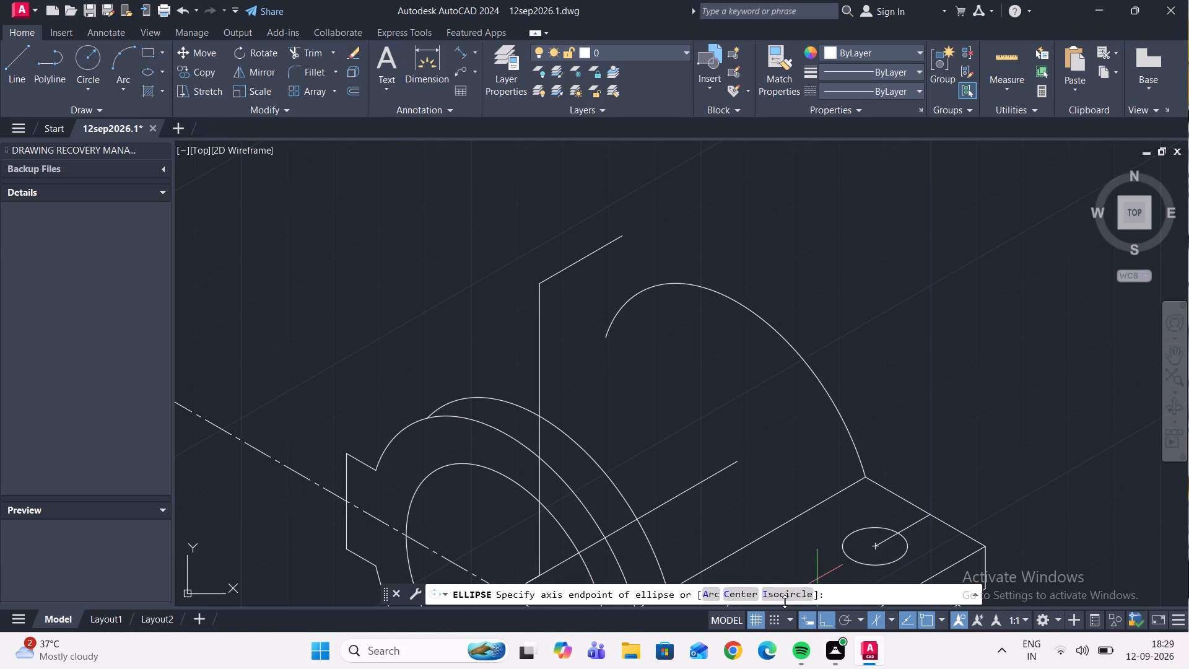
{"action": "left_click", "coordinate": [785, 601]}
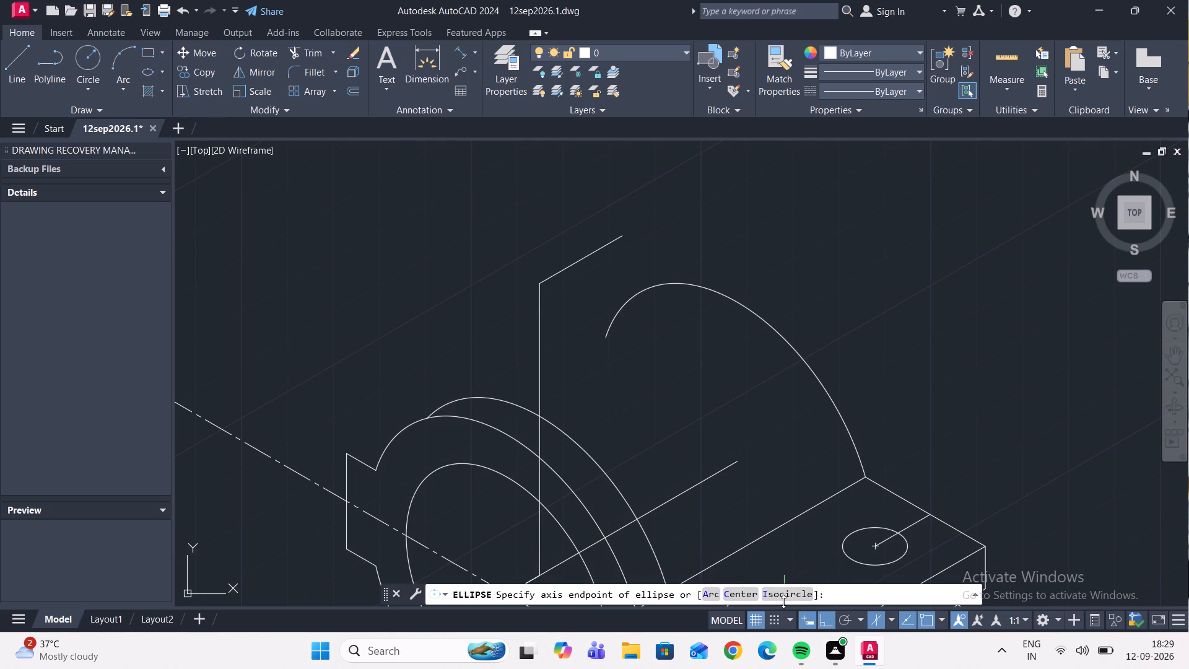
{"action": "left_click", "coordinate": [783, 597]}
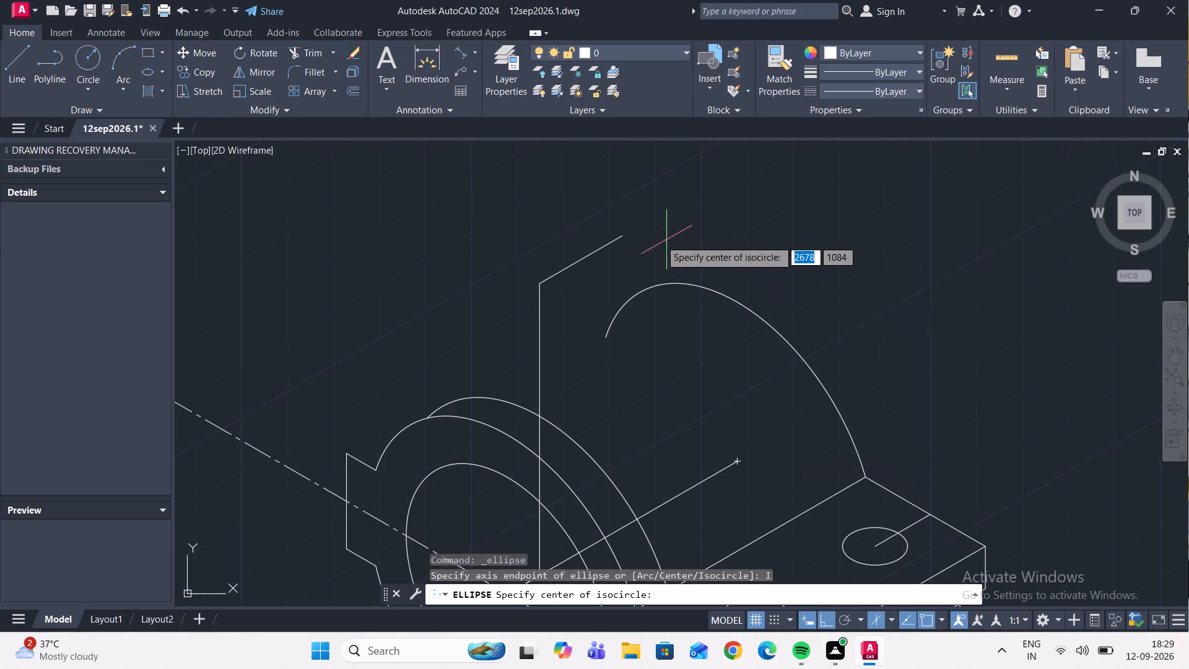
{"action": "left_click", "coordinate": [624, 234]}
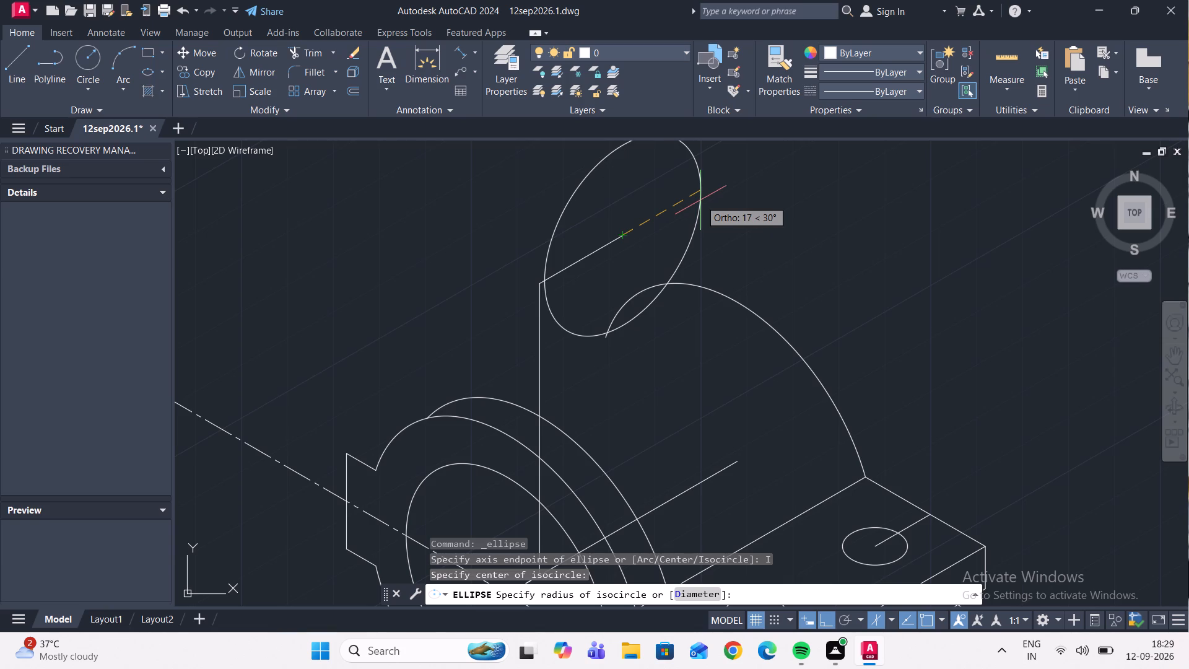
{"action": "key", "text": "1"}
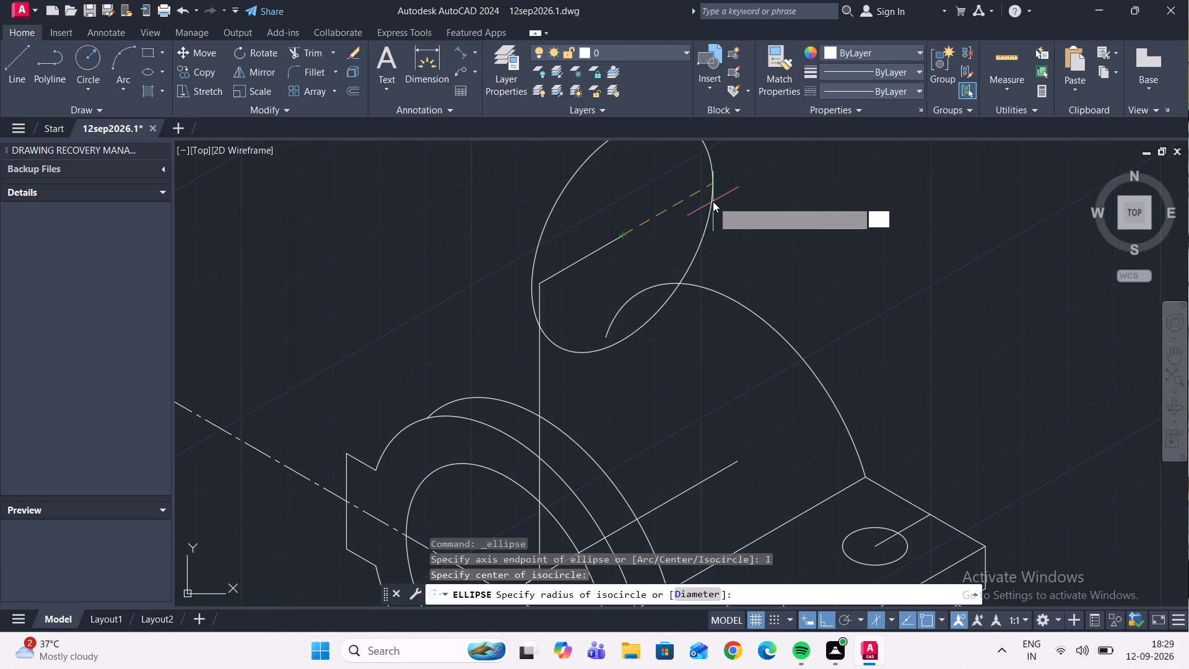
{"action": "key", "text": "8"}
{"action": "key", "text": "Return"}
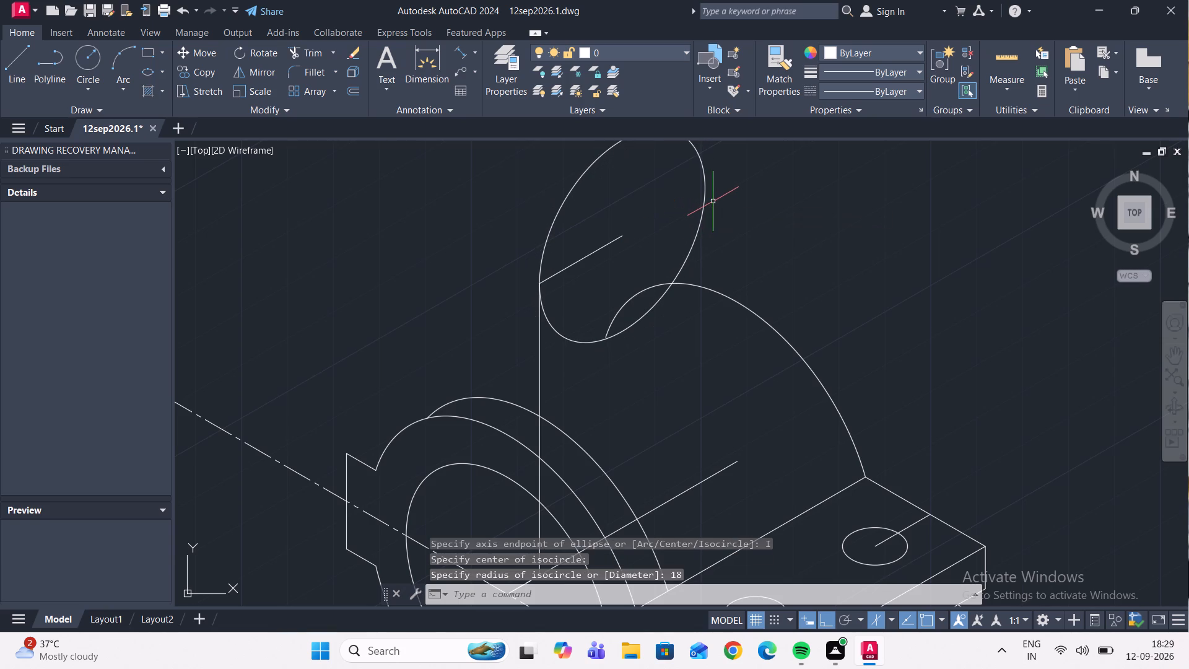
Draw a concentric isocircle of diameter 18 inside the radius 18 isocircle.
{"action": "left_click", "coordinate": [162, 71]}
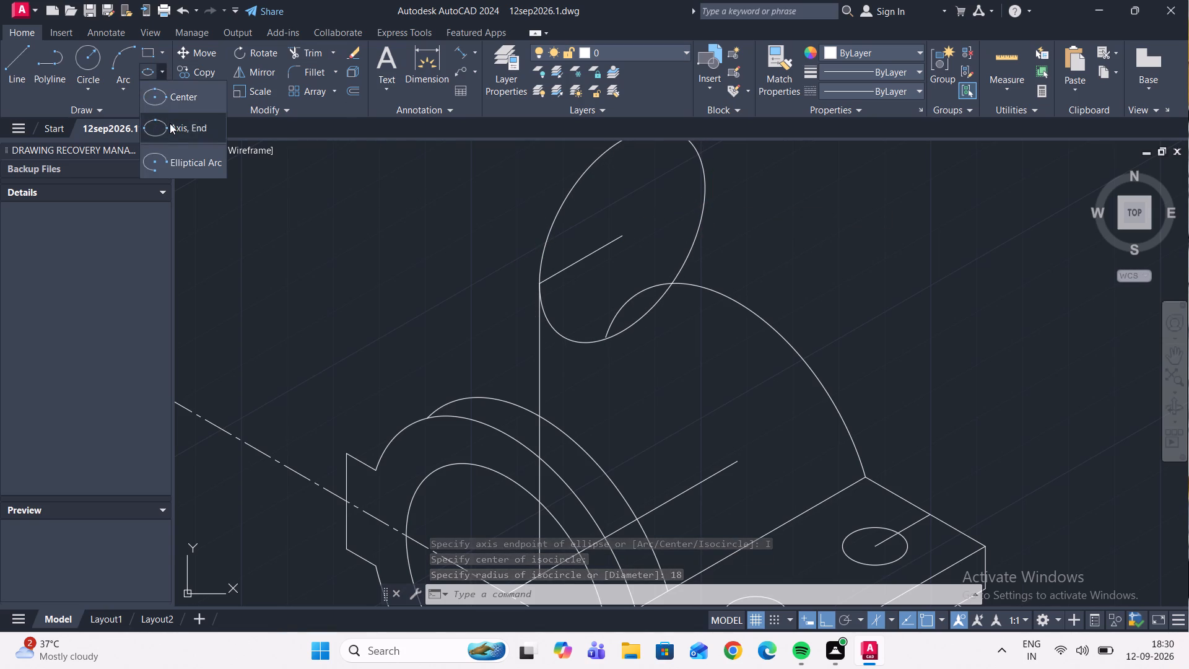
{"action": "left_click", "coordinate": [170, 124]}
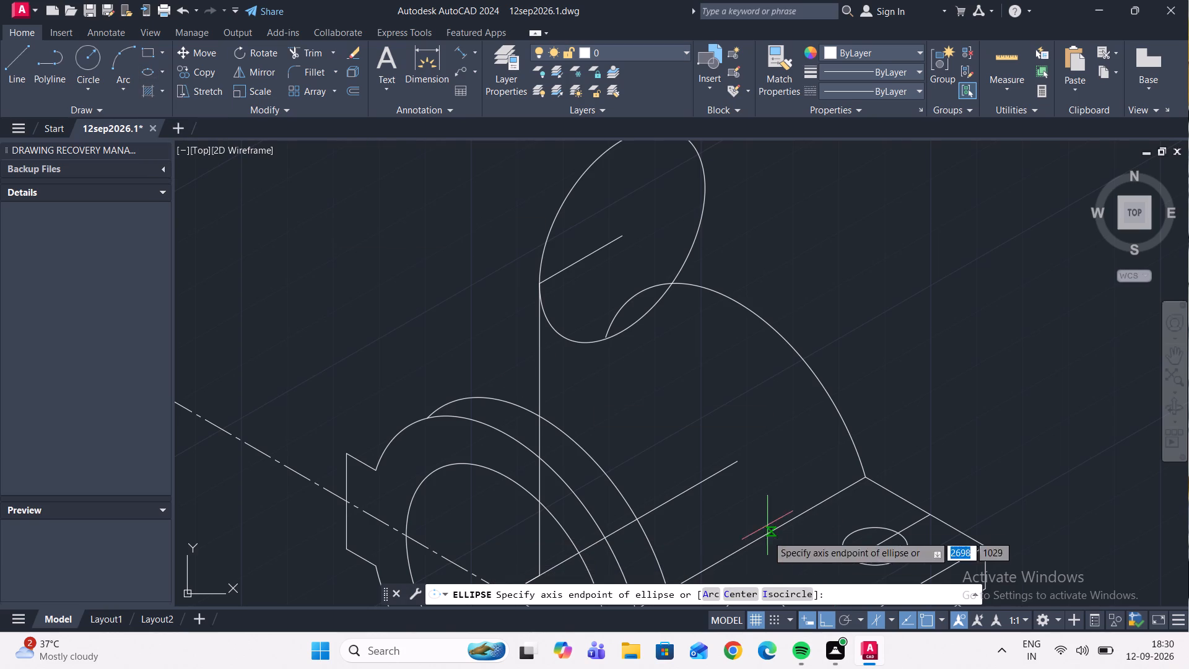
{"action": "left_click", "coordinate": [780, 593]}
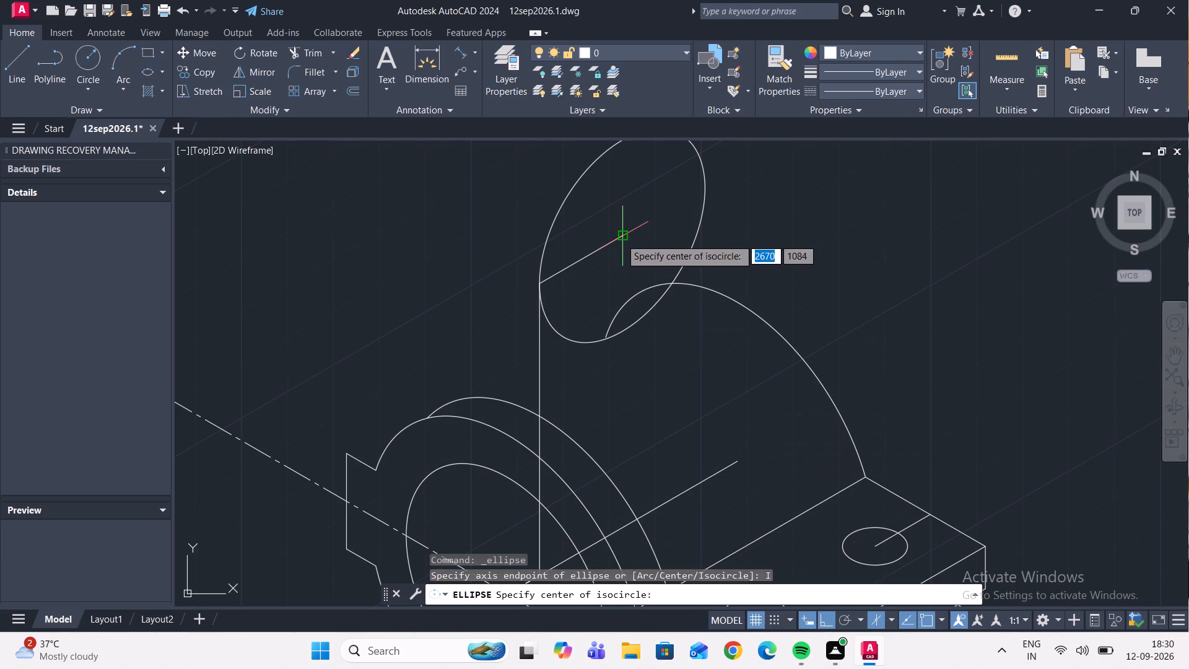
{"action": "left_click", "coordinate": [621, 238]}
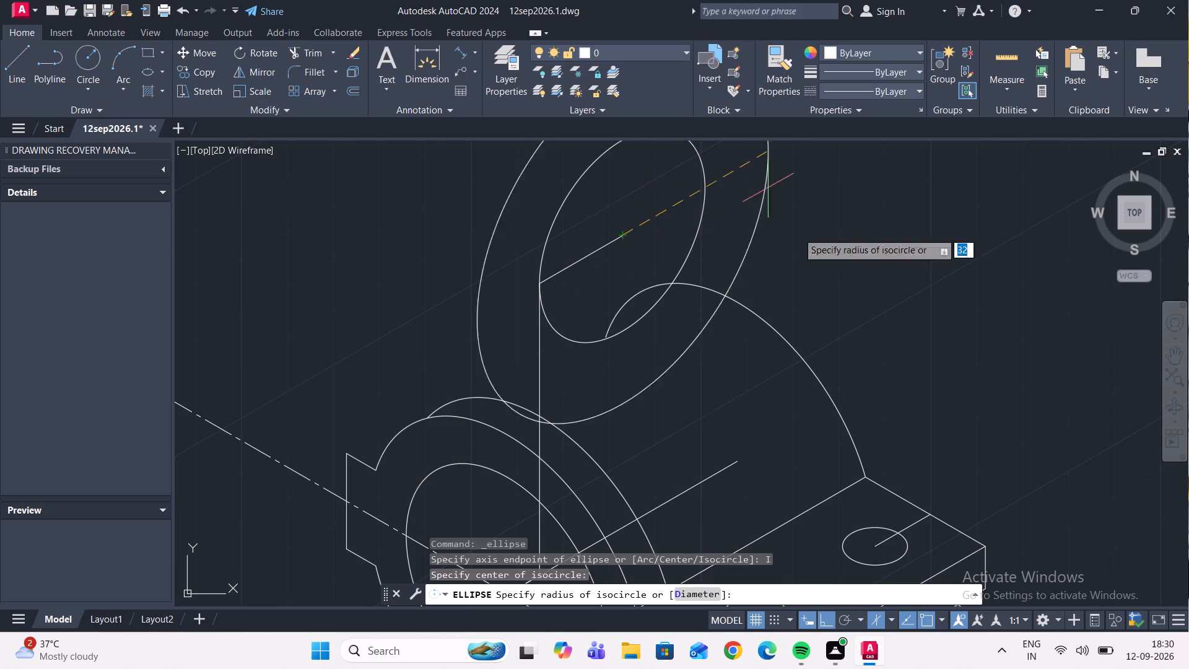
{"action": "left_click", "coordinate": [692, 593]}
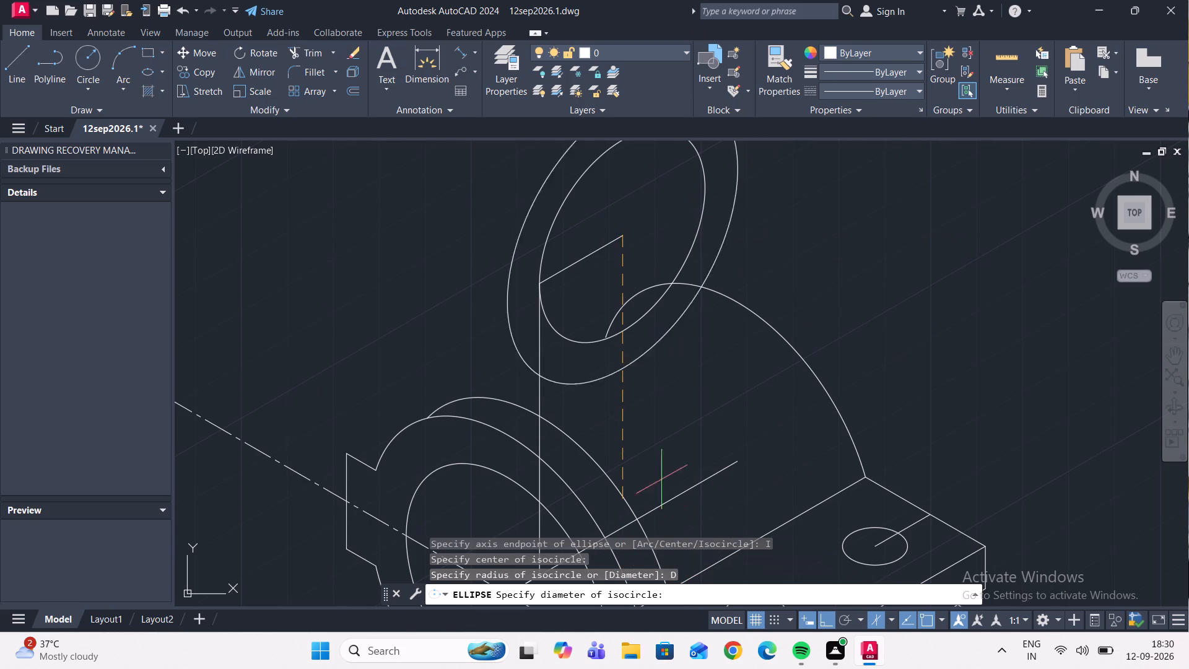
{"action": "type", "text": "18"}
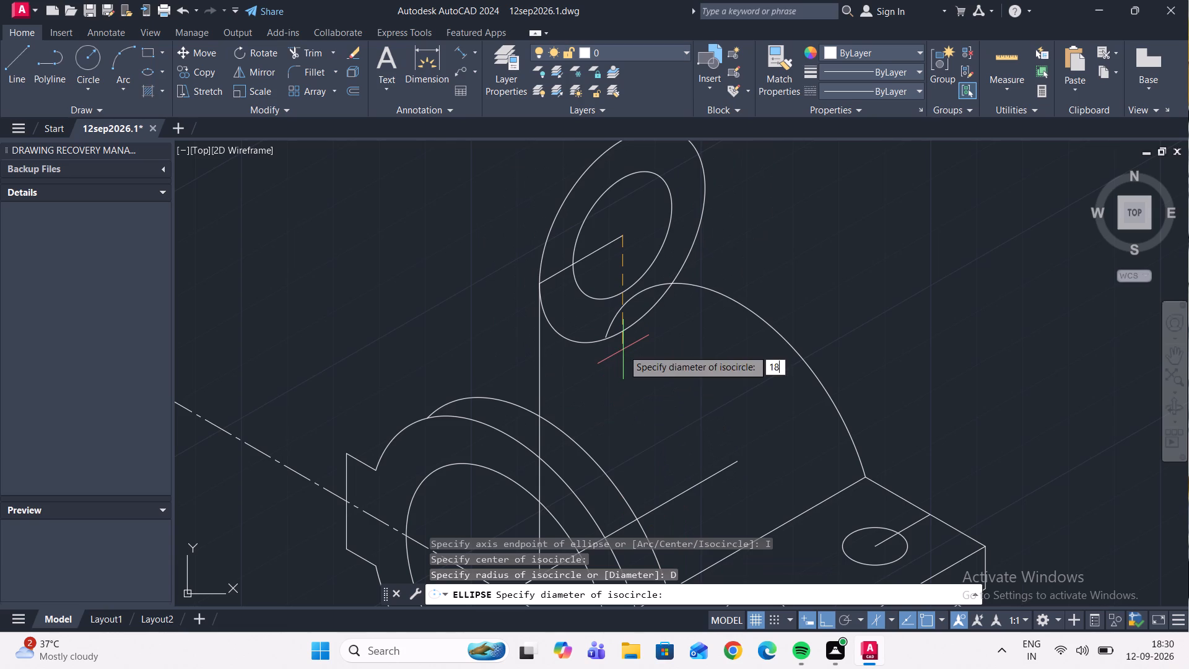
{"action": "key", "text": "Return"}
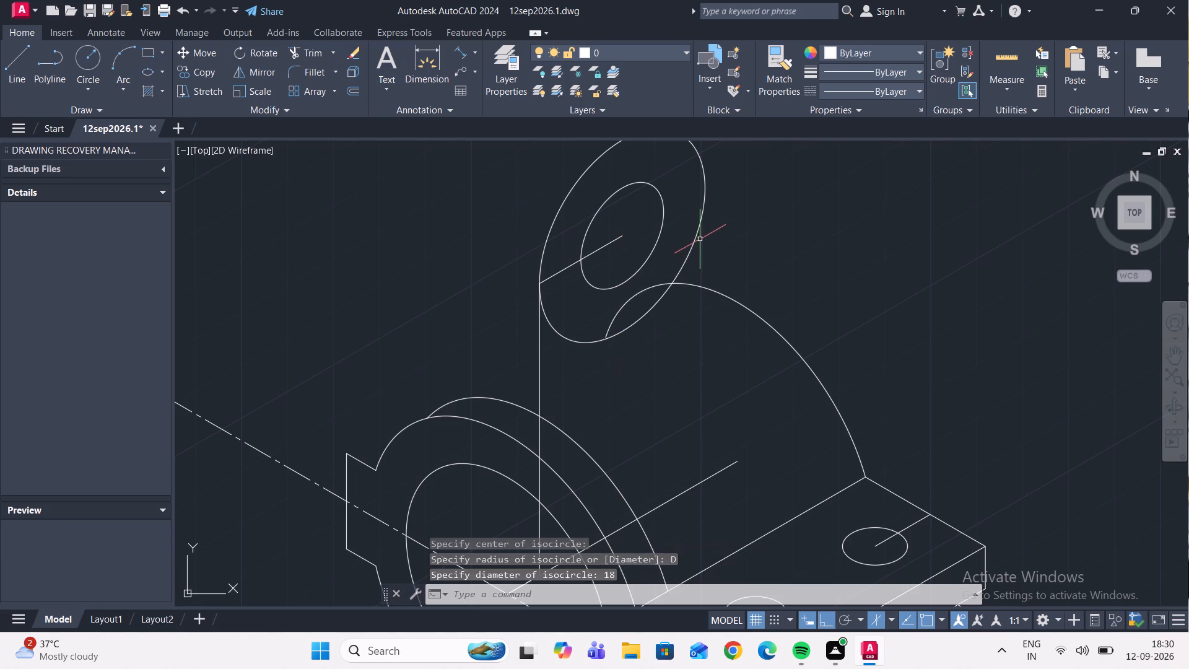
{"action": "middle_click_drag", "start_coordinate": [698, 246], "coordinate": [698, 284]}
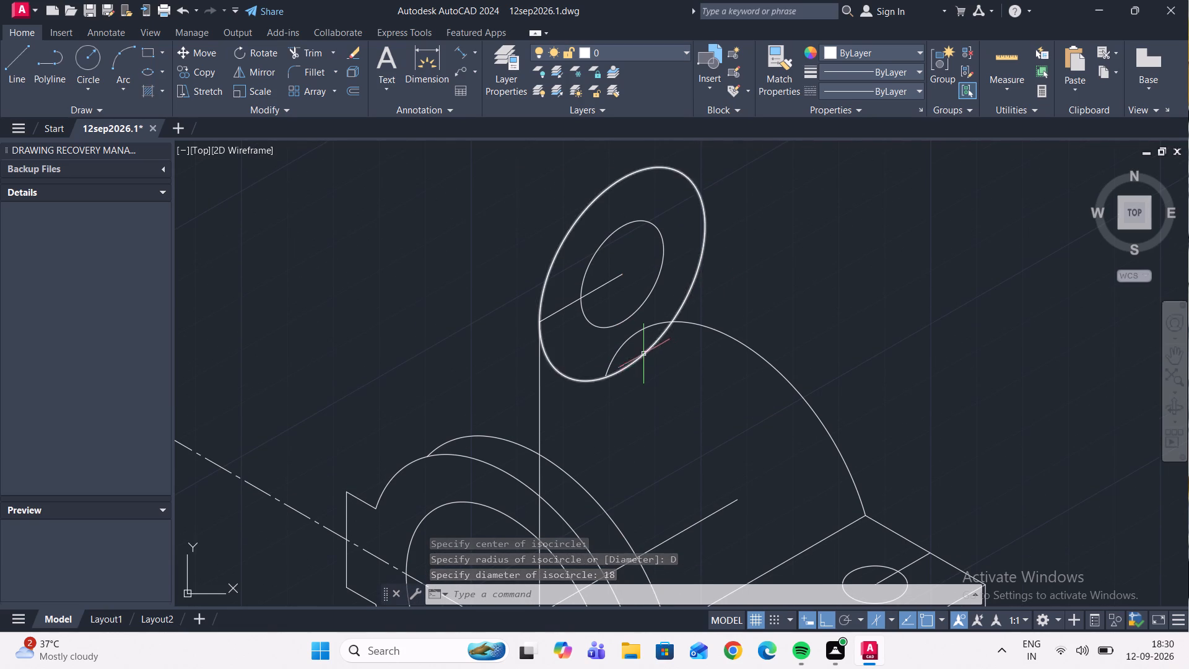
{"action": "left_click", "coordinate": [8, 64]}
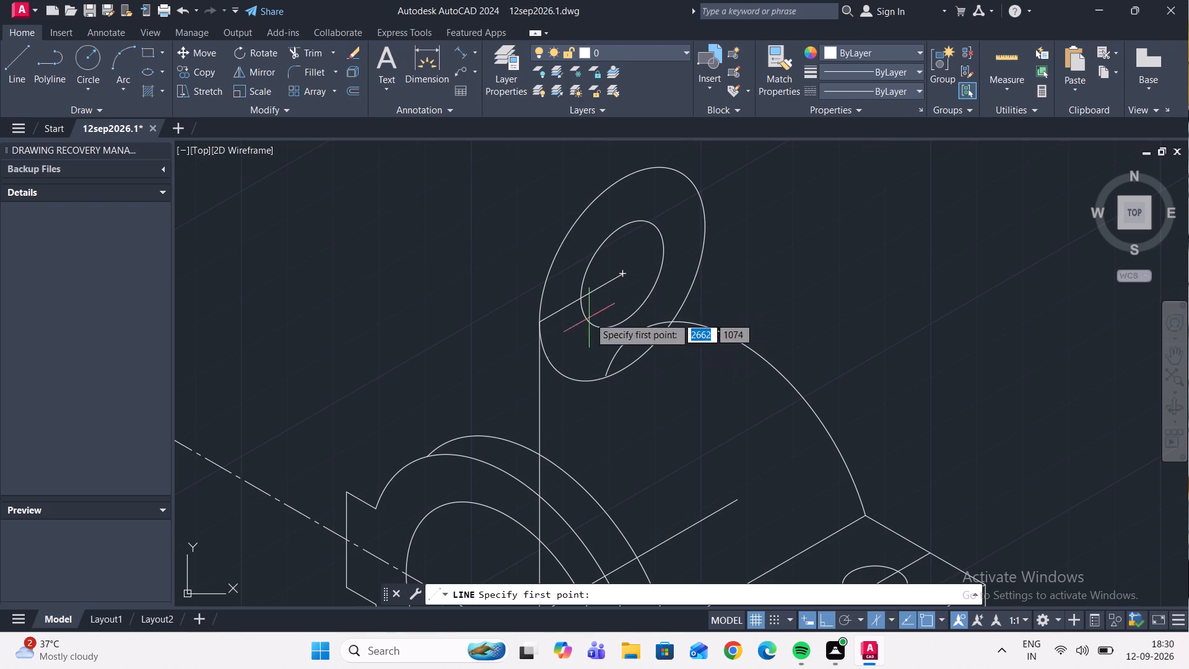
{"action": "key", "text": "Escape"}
Copy the clamp ring's rear outer arc 36 units at 30° along the flange's upper edge.
{"action": "scroll", "coordinate": [577, 483], "scroll_direction": "down", "scroll_amount": 1}
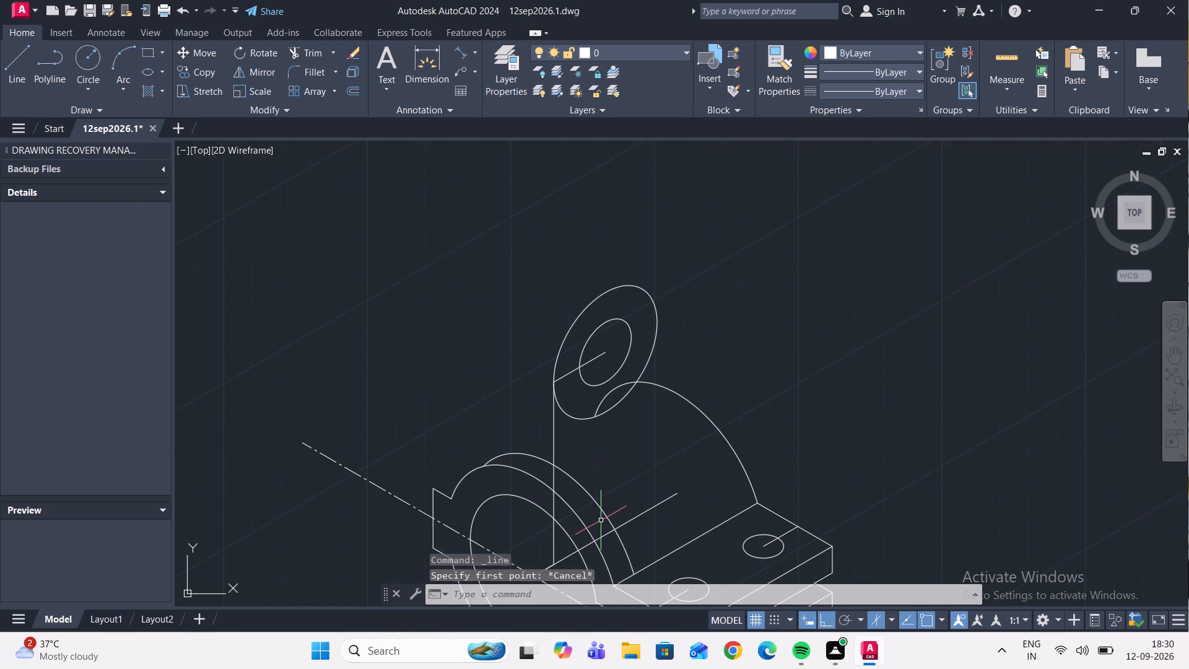
{"action": "scroll", "coordinate": [601, 520], "scroll_direction": "up", "scroll_amount": 1}
{"action": "left_click", "coordinate": [606, 507]}
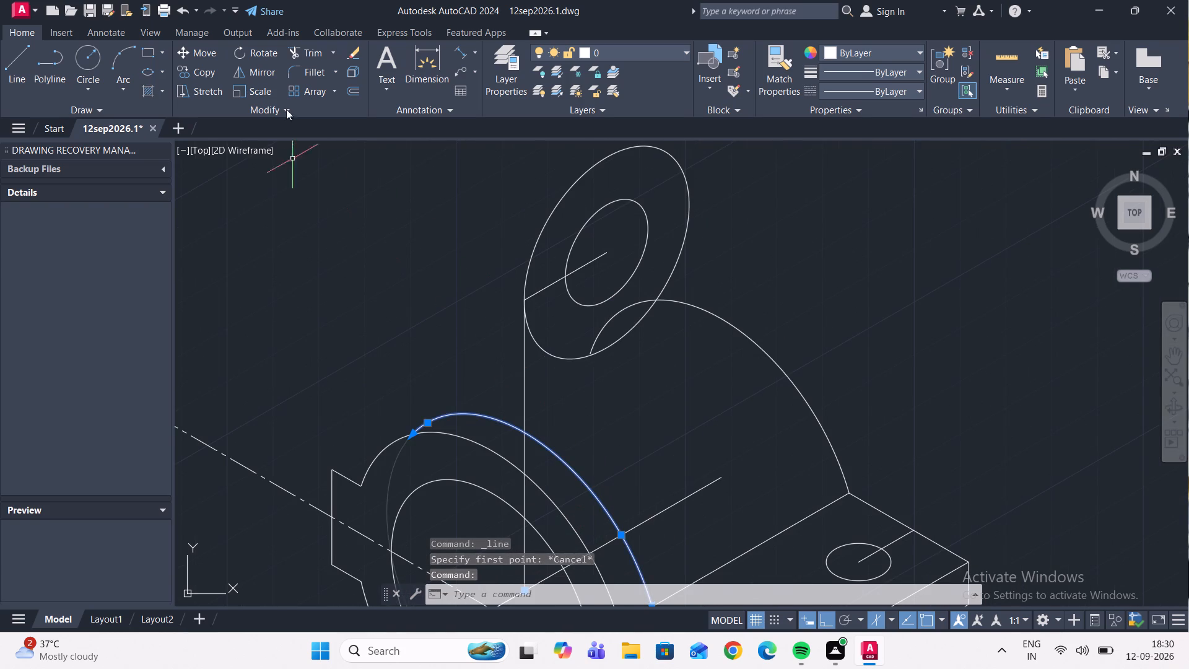
{"action": "left_click", "coordinate": [189, 72]}
{"action": "scroll", "coordinate": [432, 199], "scroll_direction": "down", "scroll_amount": 3}
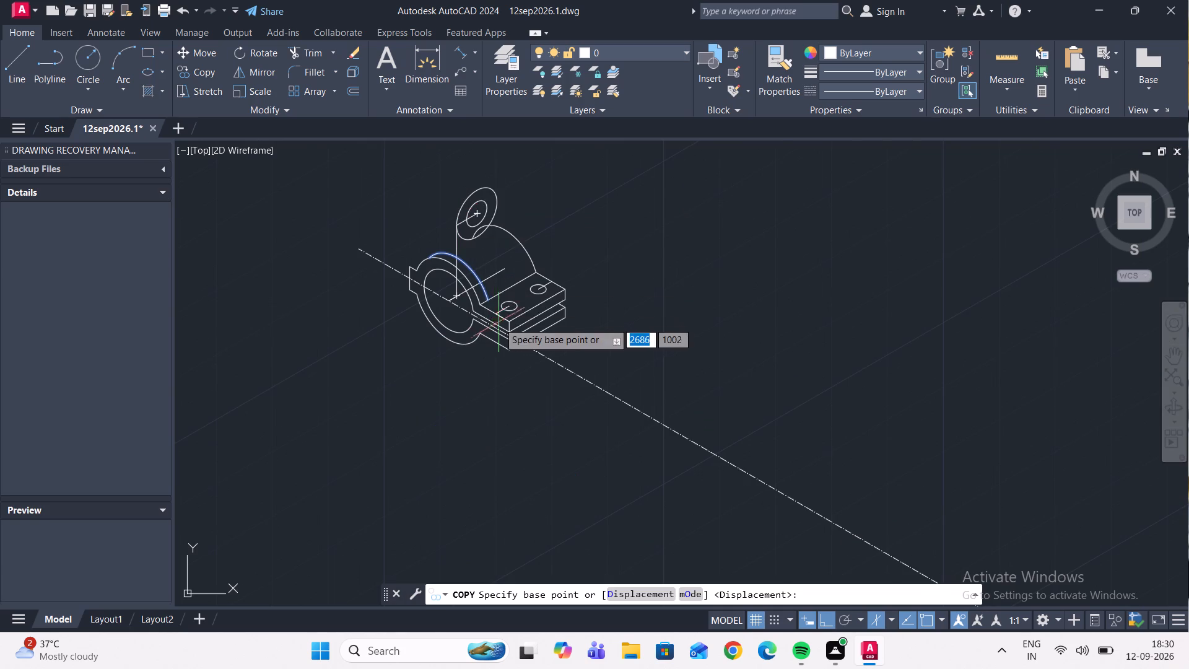
{"action": "scroll", "coordinate": [496, 317], "scroll_direction": "up", "scroll_amount": 2}
{"action": "left_click", "coordinate": [479, 278]}
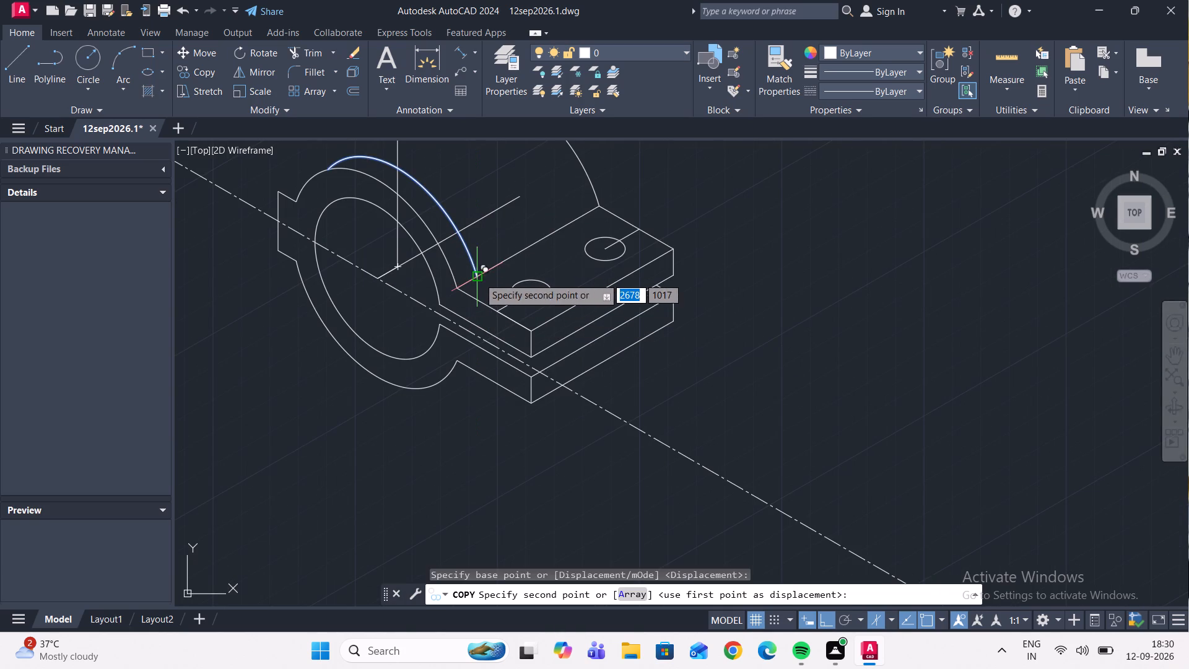
{"action": "scroll", "coordinate": [567, 214], "scroll_direction": "down", "scroll_amount": 1}
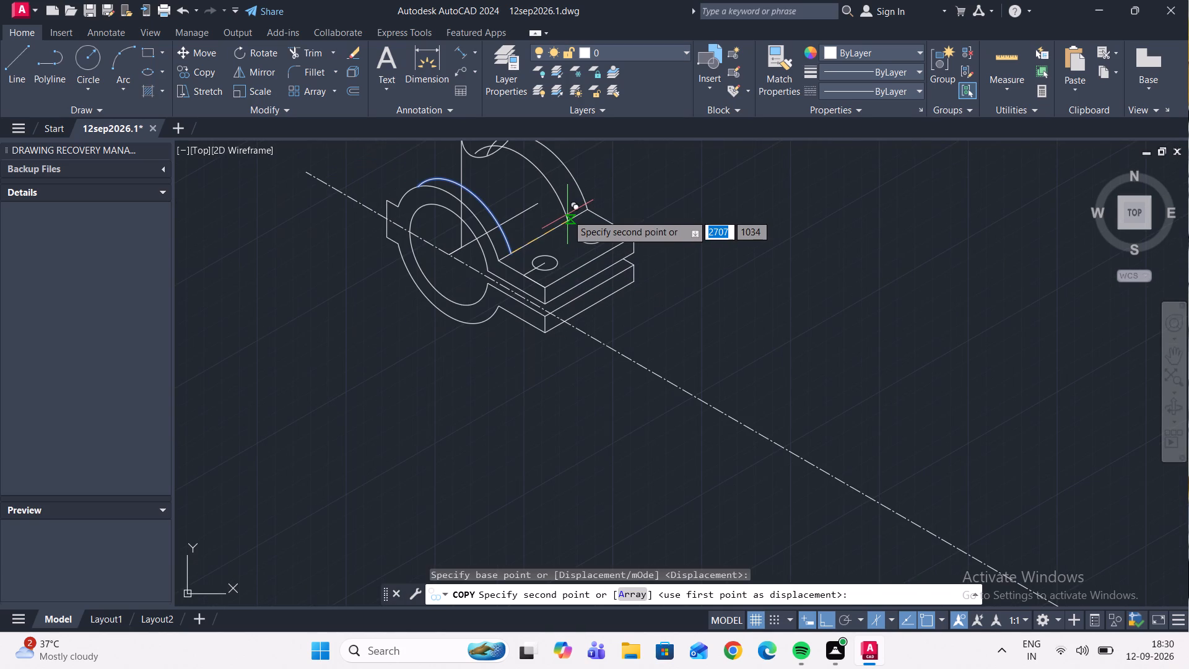
{"action": "middle_click", "coordinate": [569, 230]}
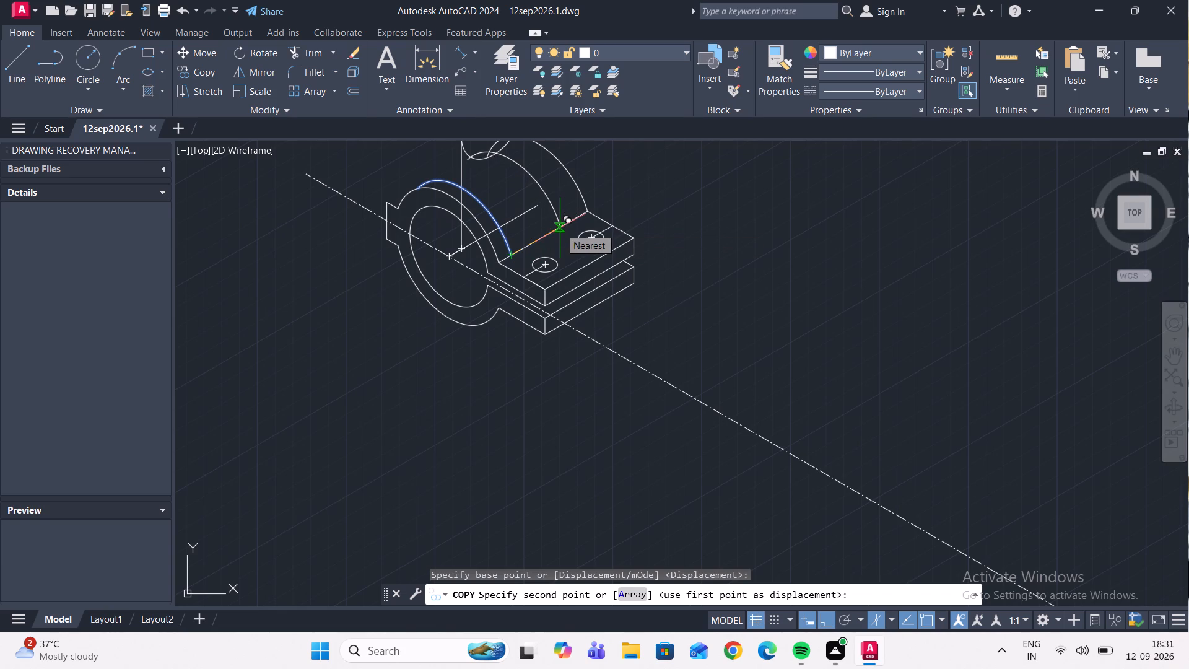
{"action": "key", "text": "3"}
{"action": "key", "text": "6"}
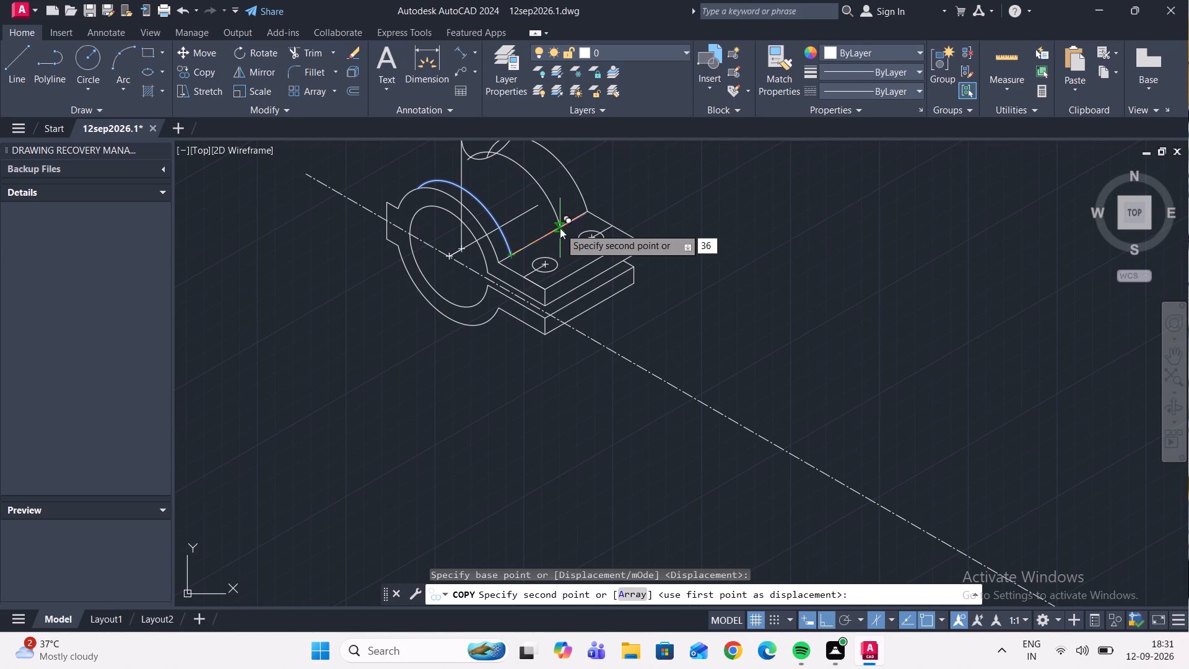
{"action": "key", "text": "Return"}
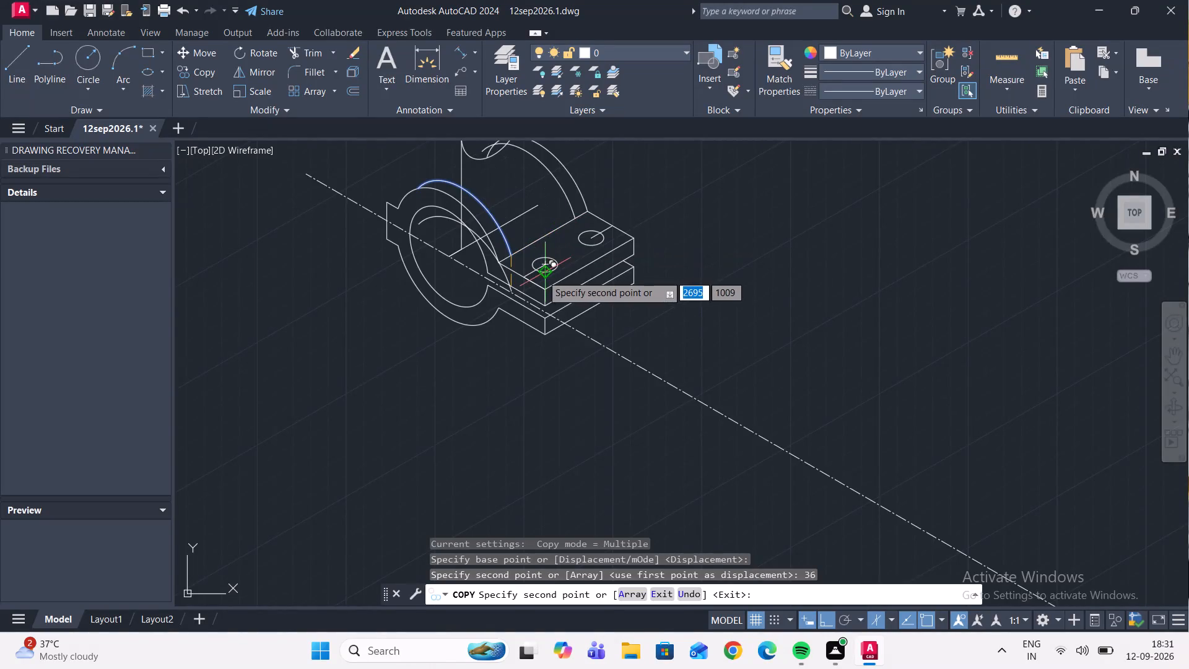
{"action": "key", "text": "Escape"}
Draw a vertical line about 38 units long downward from the right side of the lug's radius 18 isocircle.
{"action": "scroll", "coordinate": [529, 261], "scroll_direction": "down", "scroll_amount": 2}
{"action": "scroll", "coordinate": [500, 205], "scroll_direction": "up", "scroll_amount": 2}
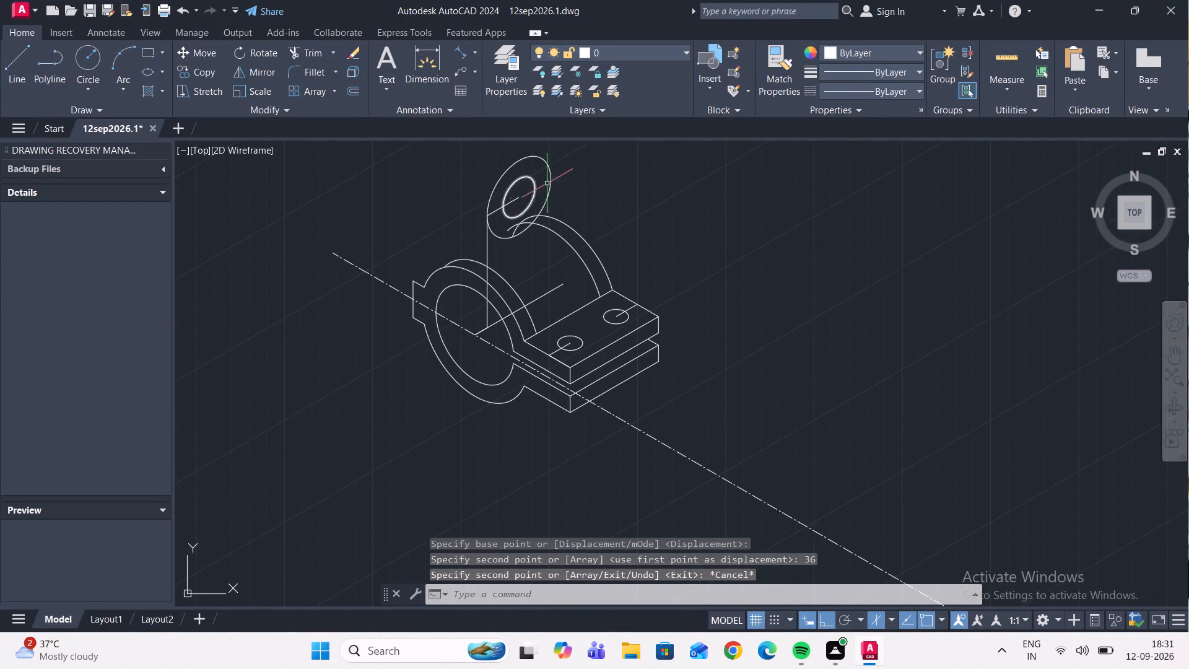
{"action": "left_click", "coordinate": [17, 58]}
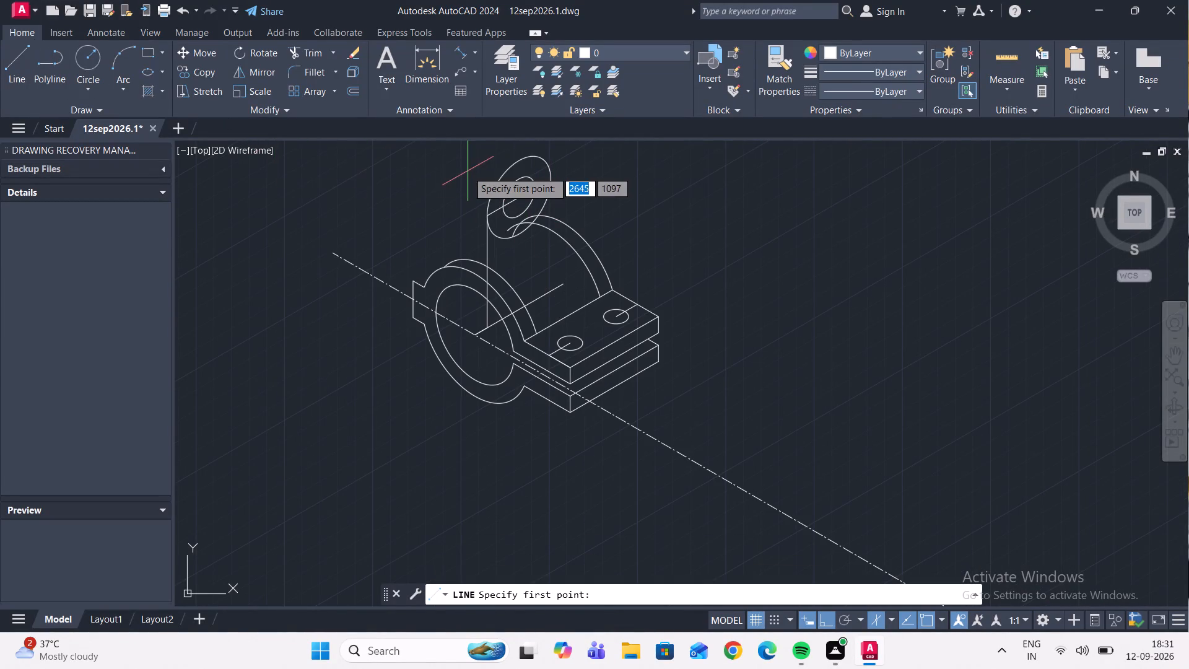
{"action": "middle_click_drag", "start_coordinate": [468, 170], "coordinate": [310, 180]}
{"action": "scroll", "coordinate": [381, 203], "scroll_direction": "up", "scroll_amount": 1}
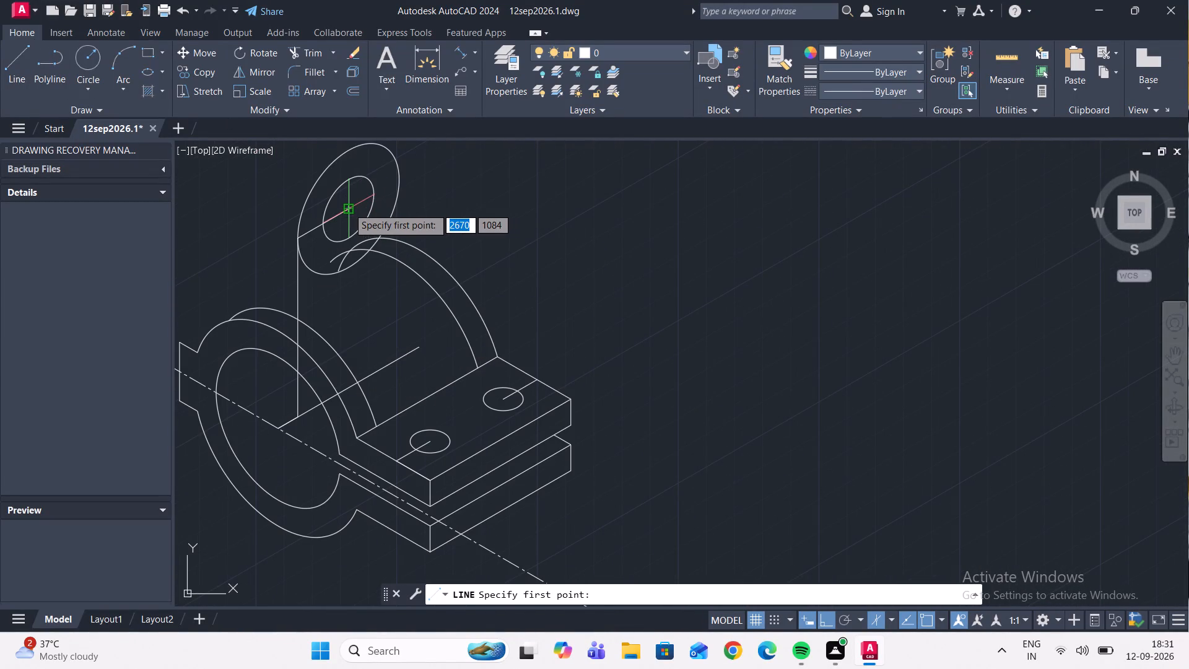
{"action": "left_click", "coordinate": [400, 182]}
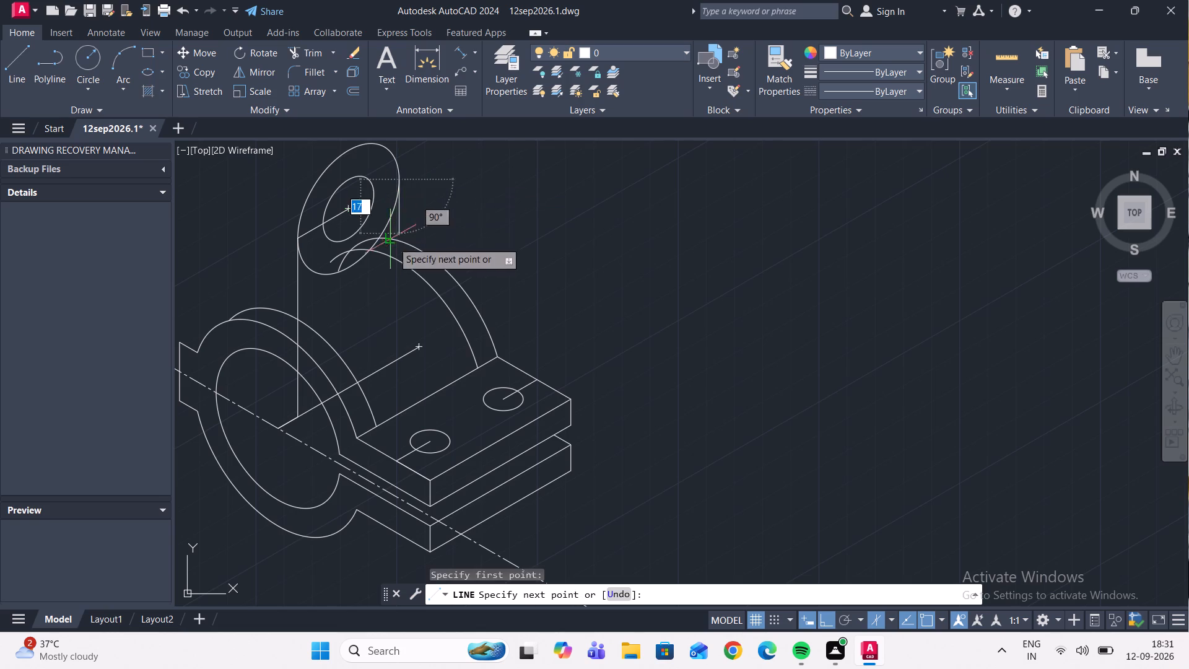
{"action": "scroll", "coordinate": [416, 285], "scroll_direction": "up", "scroll_amount": 1}
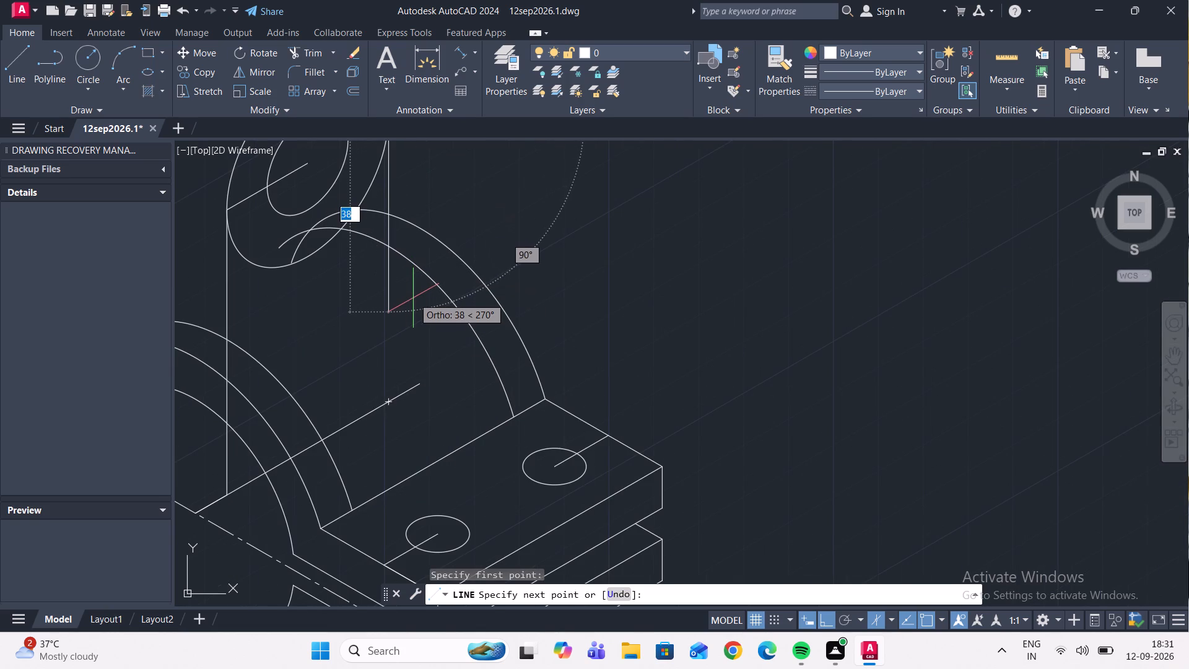
{"action": "left_click", "coordinate": [413, 298]}
{"action": "key", "text": "Escape"}
Trim the lug's right vertical line below the copied arc and its left vertical line between the ring's rear arc and bore.
{"action": "left_click", "coordinate": [316, 53]}
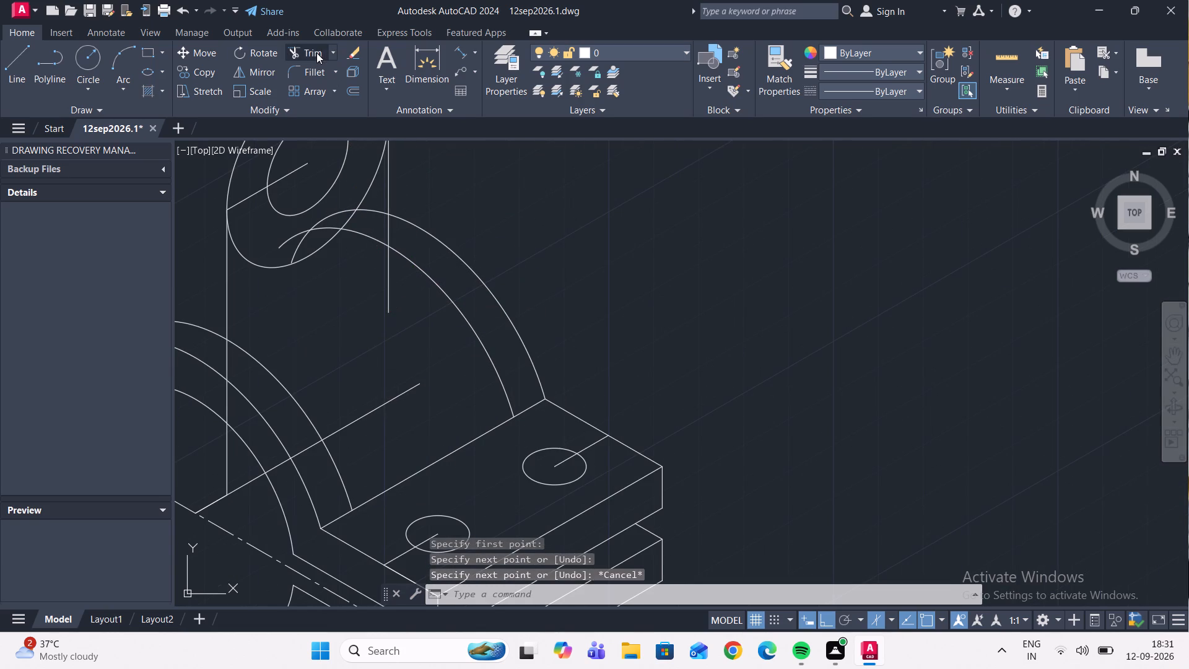
{"action": "left_click", "coordinate": [390, 278]}
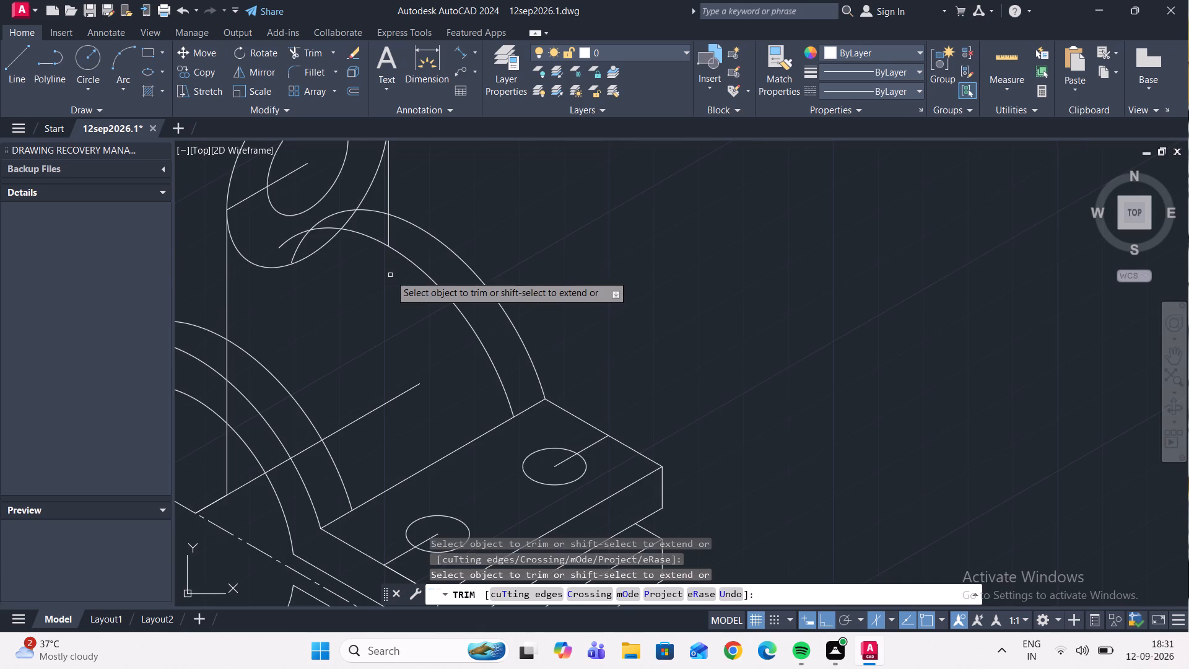
{"action": "scroll", "coordinate": [390, 275], "scroll_direction": "down", "scroll_amount": 2}
{"action": "scroll", "coordinate": [336, 315], "scroll_direction": "up", "scroll_amount": 2}
{"action": "left_click", "coordinate": [307, 293]}
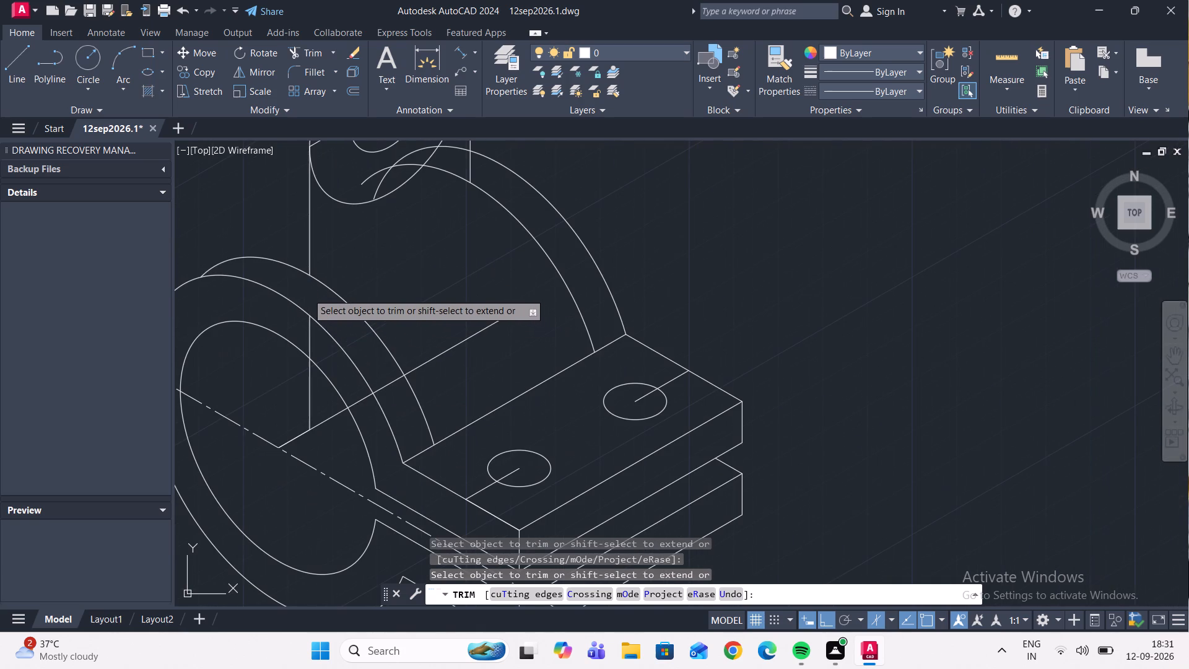
{"action": "left_click", "coordinate": [311, 336]}
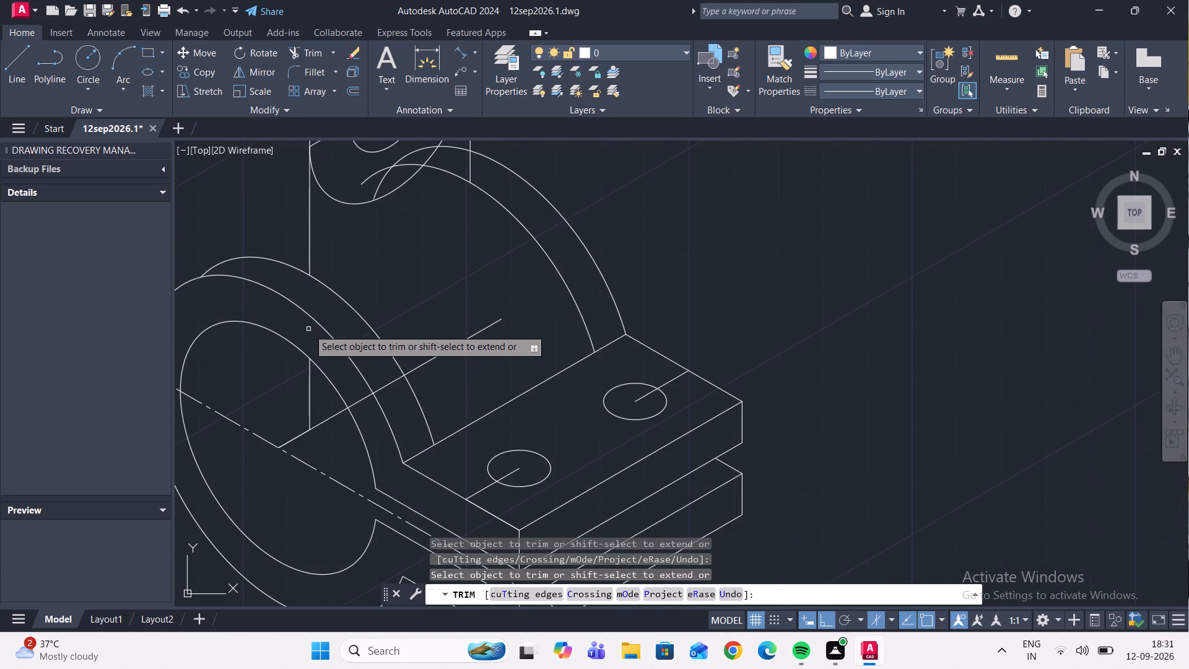
Trim away the copied 36-unit arc and the far outer arc's portion behind the lug, including the pieces inside the large isocircle.
{"action": "scroll", "coordinate": [451, 232], "scroll_direction": "down", "scroll_amount": 2}
{"action": "middle_click_drag", "start_coordinate": [437, 278], "coordinate": [431, 282]}
{"action": "scroll", "coordinate": [426, 219], "scroll_direction": "up", "scroll_amount": 1}
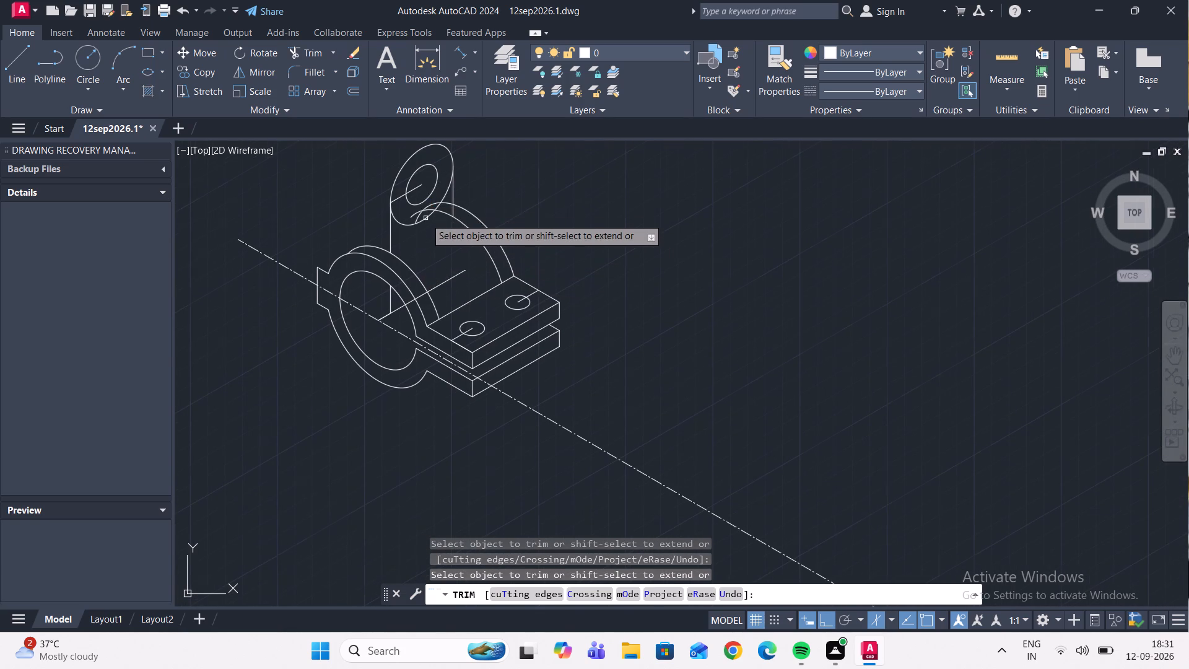
{"action": "scroll", "coordinate": [426, 219], "scroll_direction": "up", "scroll_amount": 1}
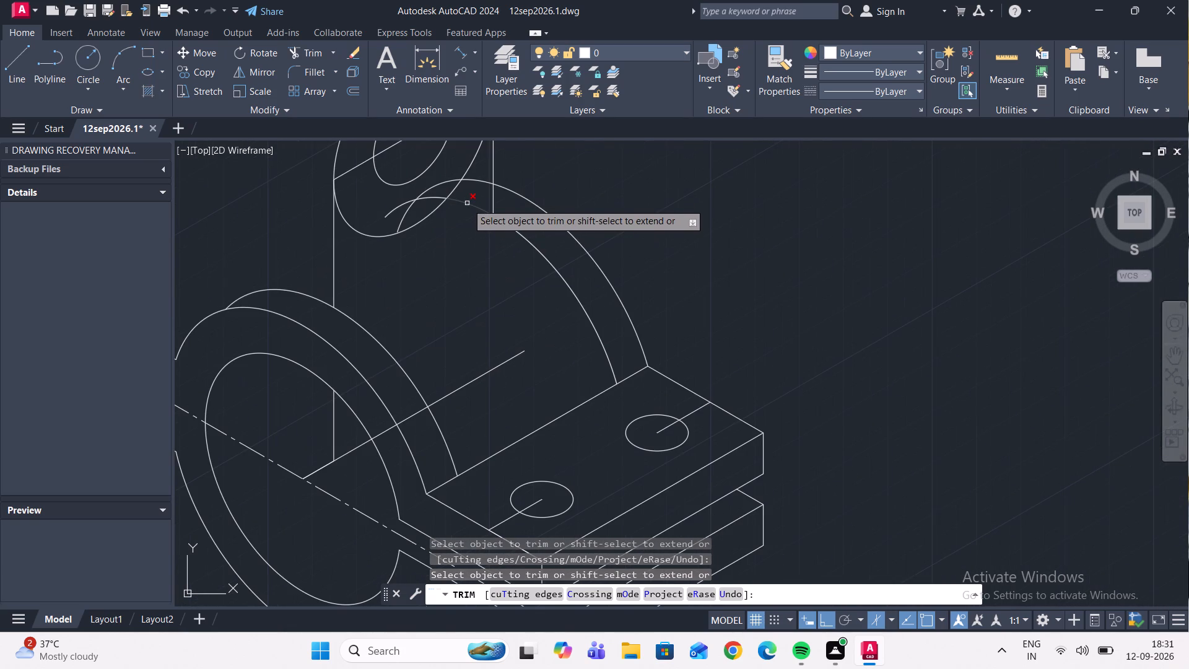
{"action": "left_click", "coordinate": [467, 203]}
{"action": "left_click", "coordinate": [477, 182]}
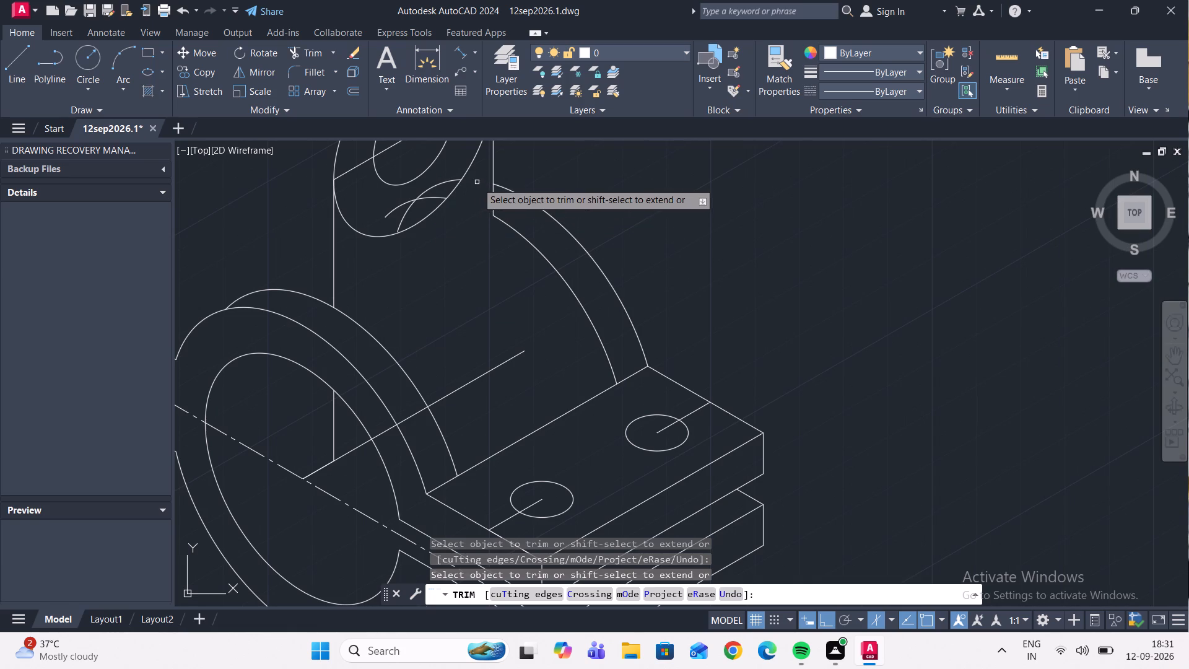
{"action": "left_click", "coordinate": [528, 243]}
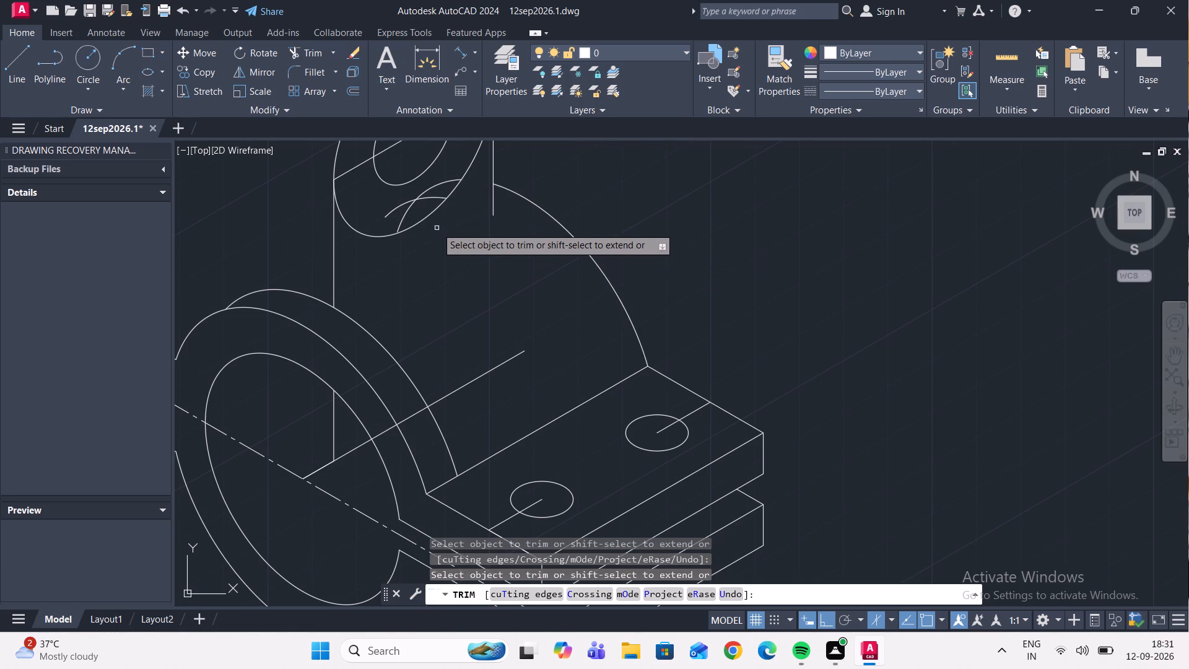
{"action": "left_click", "coordinate": [438, 198]}
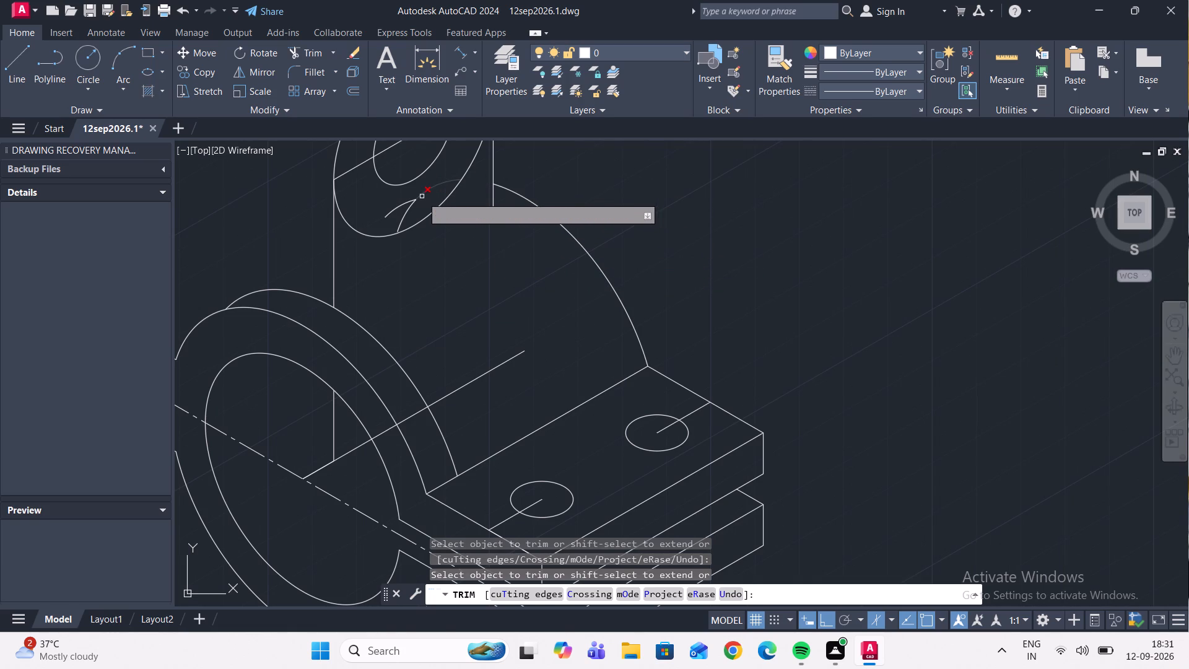
{"action": "left_click", "coordinate": [421, 196]}
{"action": "left_click", "coordinate": [414, 206]}
{"action": "left_click", "coordinate": [408, 202]}
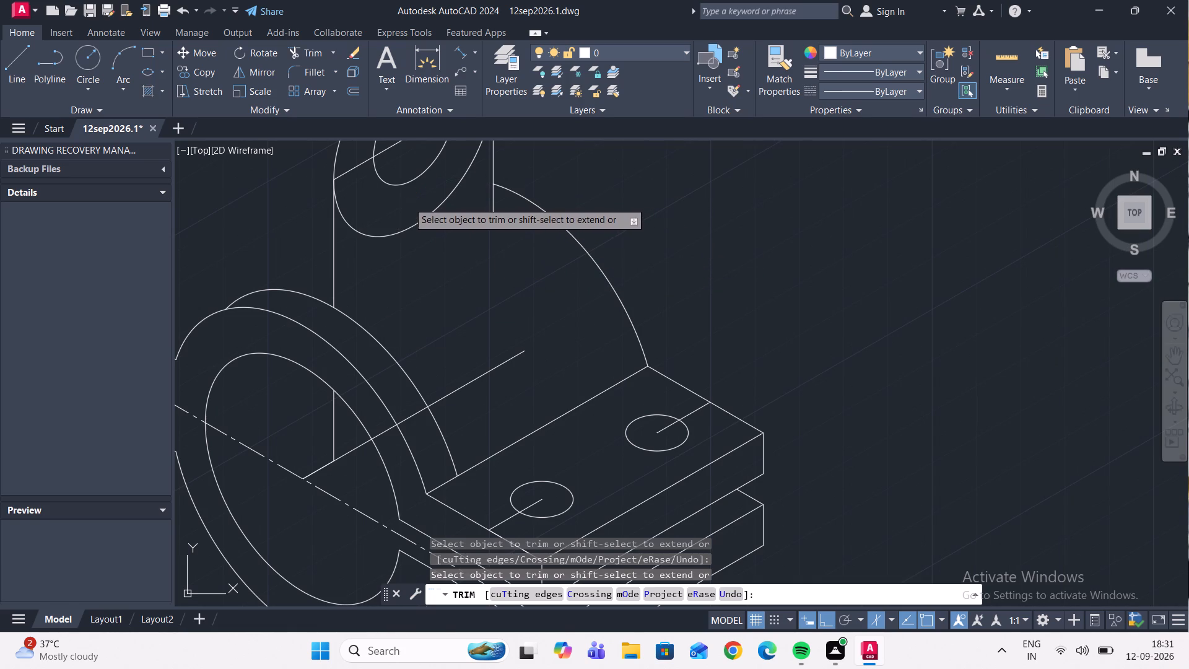
Draw the lug's bottom edge at 30° joining the lower ends of its left and right vertical lines.
{"action": "left_click", "coordinate": [24, 68]}
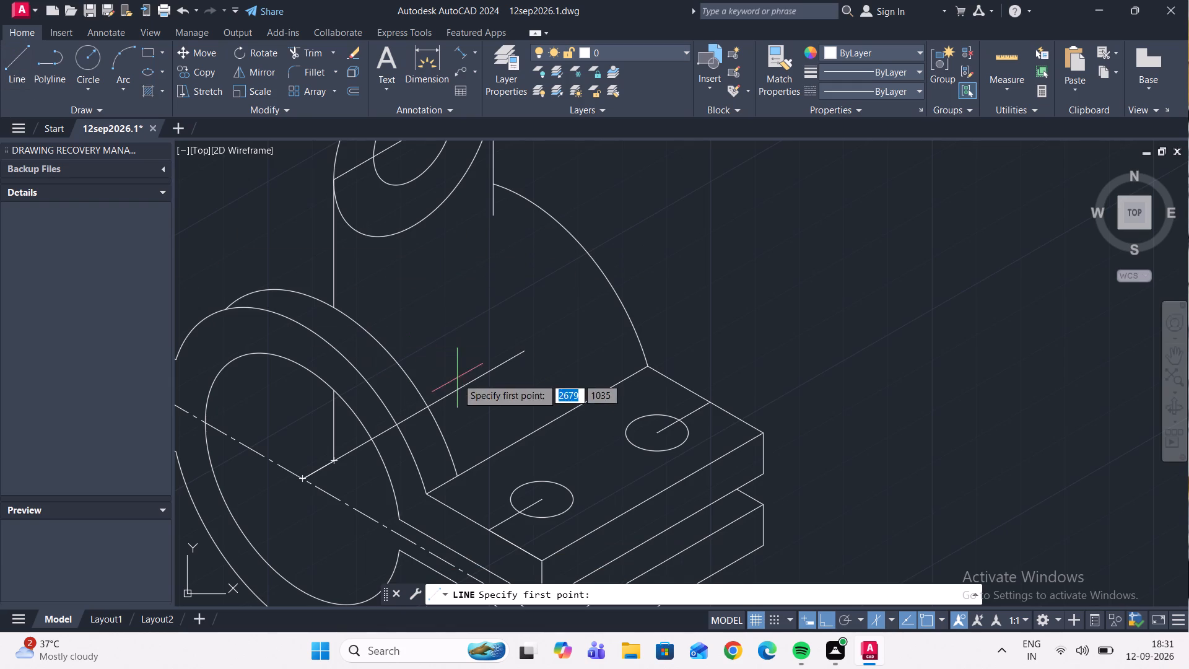
{"action": "left_click", "coordinate": [334, 304]}
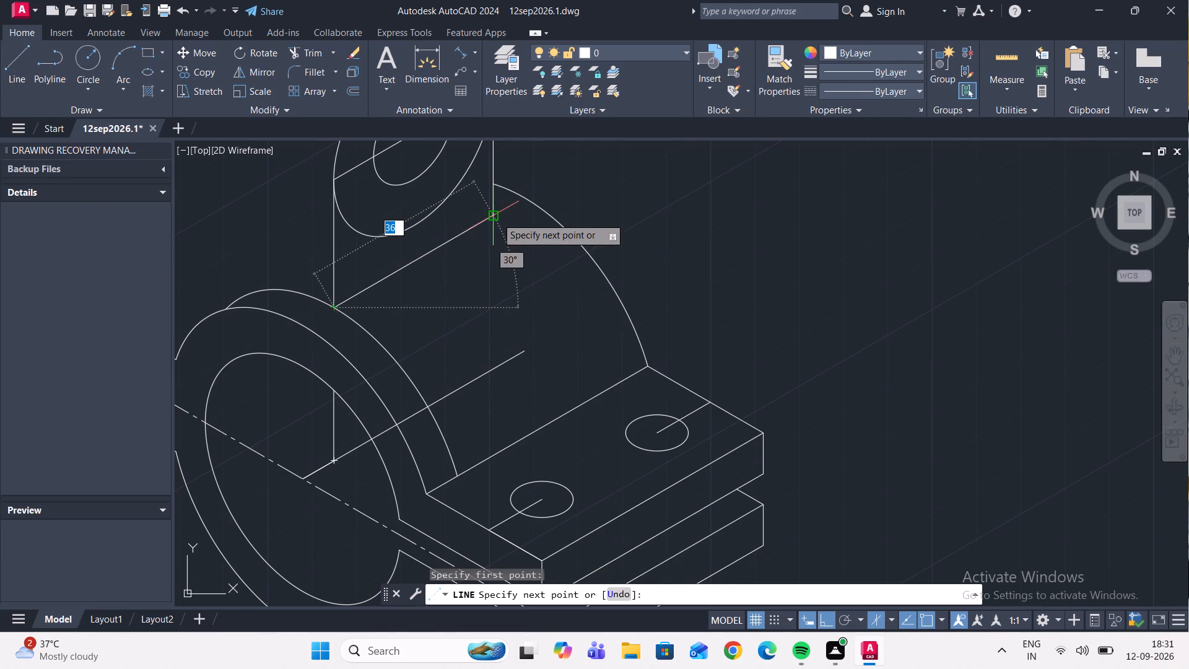
{"action": "left_click", "coordinate": [496, 217]}
{"action": "key", "text": "Escape"}
{"action": "scroll", "coordinate": [526, 282], "scroll_direction": "down", "scroll_amount": 2}
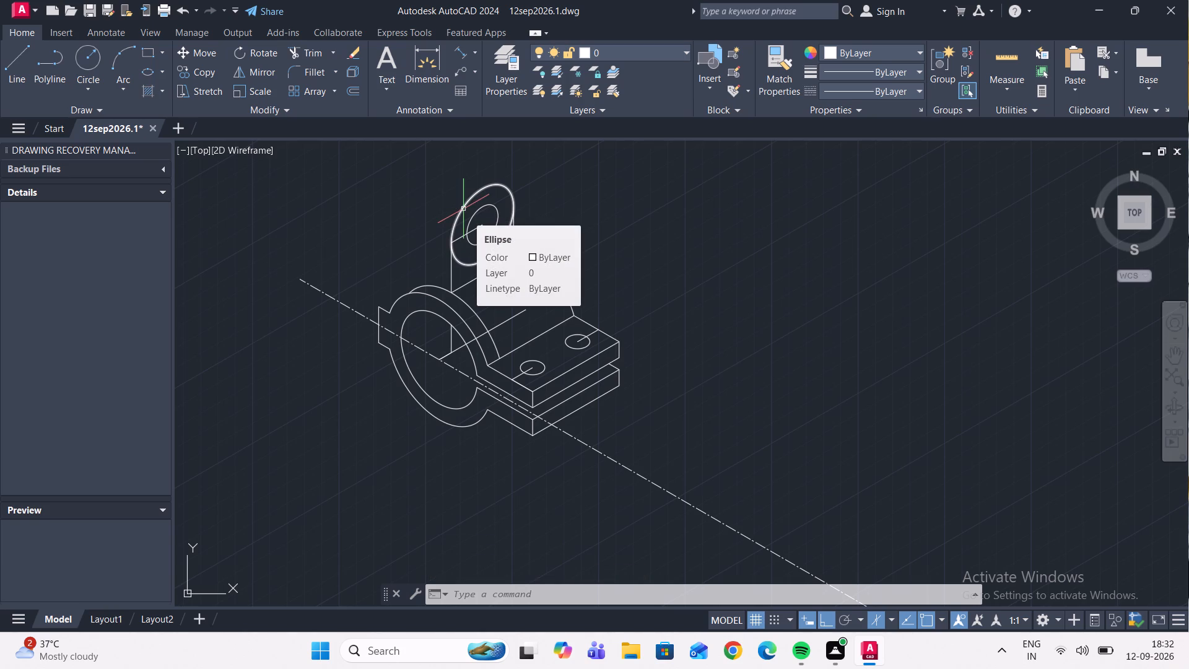
Copy the complete lug face, including its isocircles and edges, 6 units along 330° from its lower-left corner.
{"action": "scroll", "coordinate": [463, 209], "scroll_direction": "up", "scroll_amount": 1}
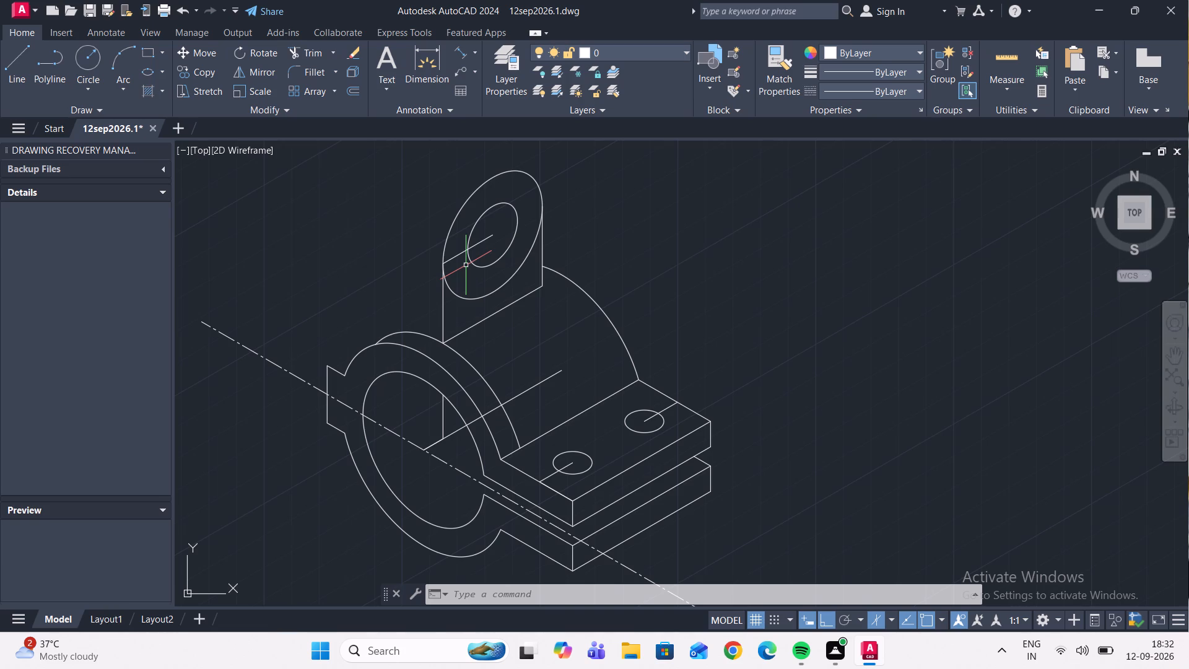
{"action": "scroll", "coordinate": [465, 275], "scroll_direction": "up", "scroll_amount": 2}
{"action": "scroll", "coordinate": [465, 276], "scroll_direction": "down", "scroll_amount": 2}
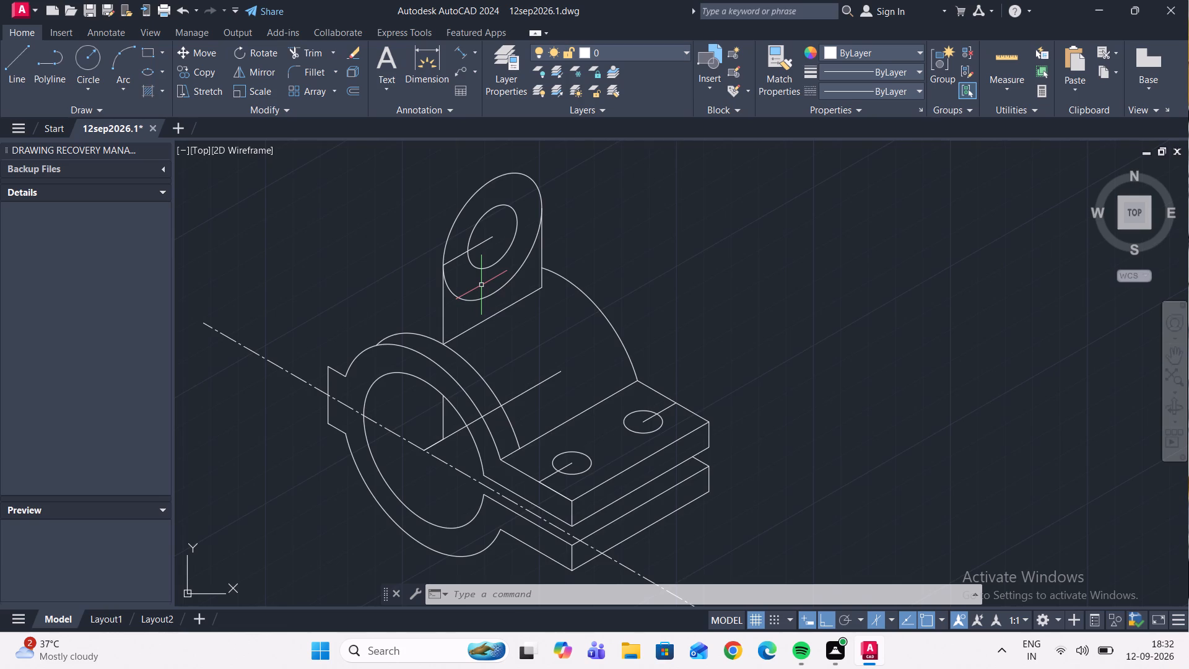
{"action": "scroll", "coordinate": [482, 285], "scroll_direction": "up", "scroll_amount": 1}
{"action": "scroll", "coordinate": [488, 291], "scroll_direction": "down", "scroll_amount": 1}
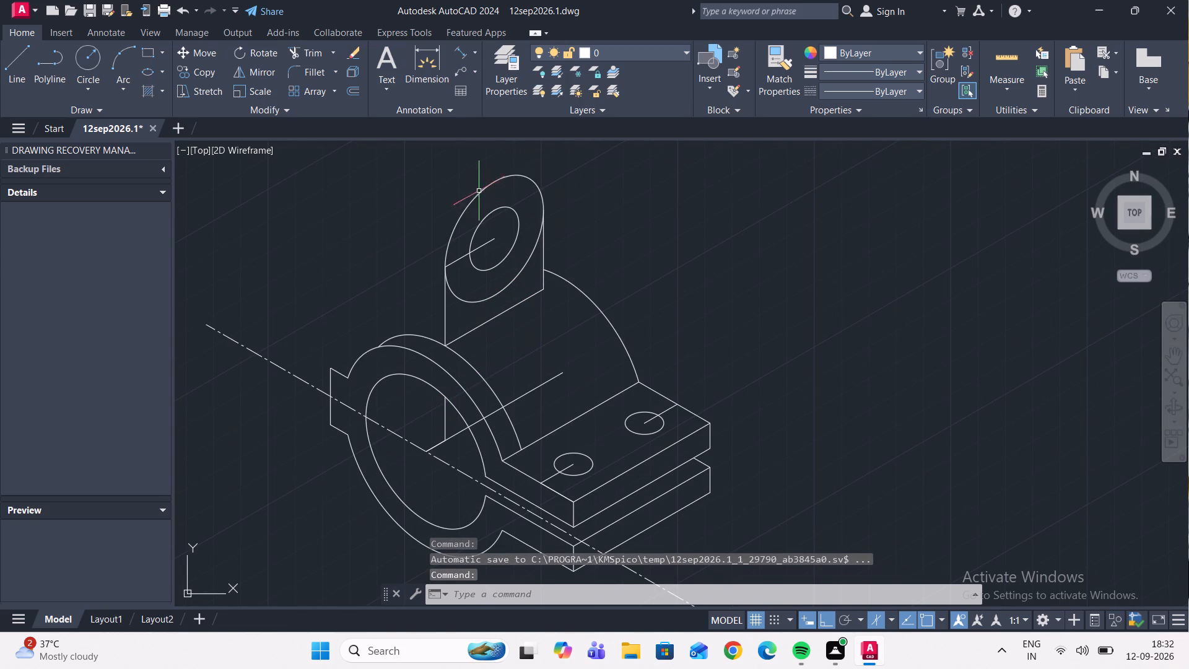
{"action": "left_click", "coordinate": [431, 165]}
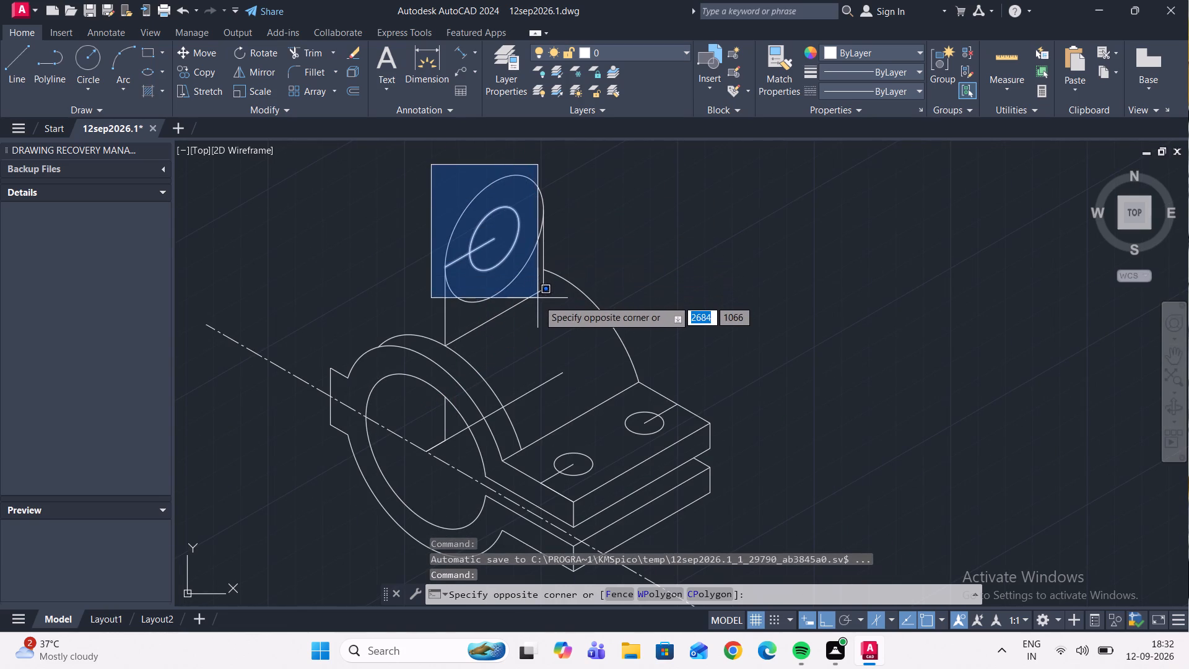
{"action": "left_click", "coordinate": [549, 349]}
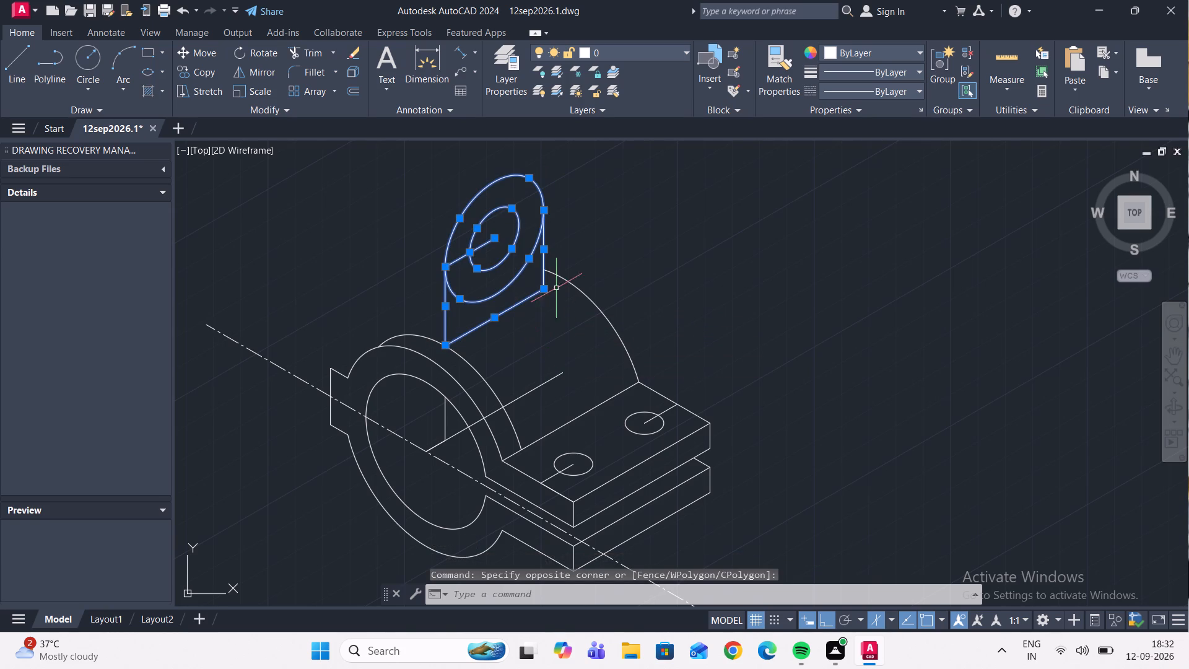
{"action": "scroll", "coordinate": [515, 238], "scroll_direction": "up", "scroll_amount": 2}
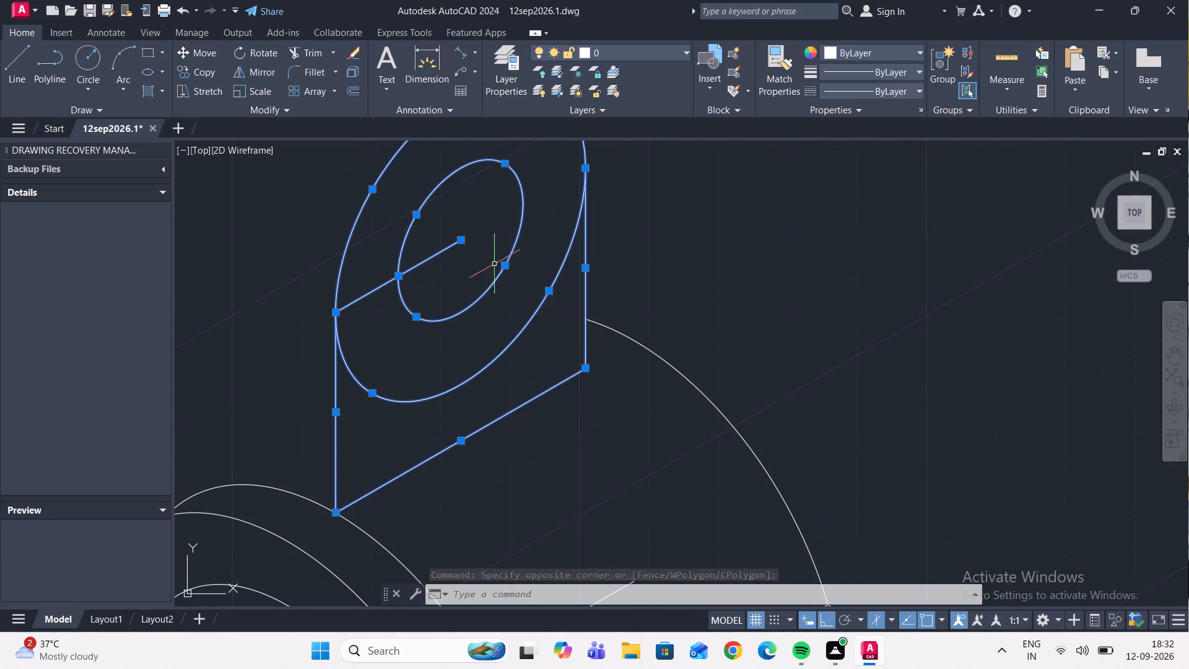
{"action": "scroll", "coordinate": [429, 316], "scroll_direction": "down", "scroll_amount": 3}
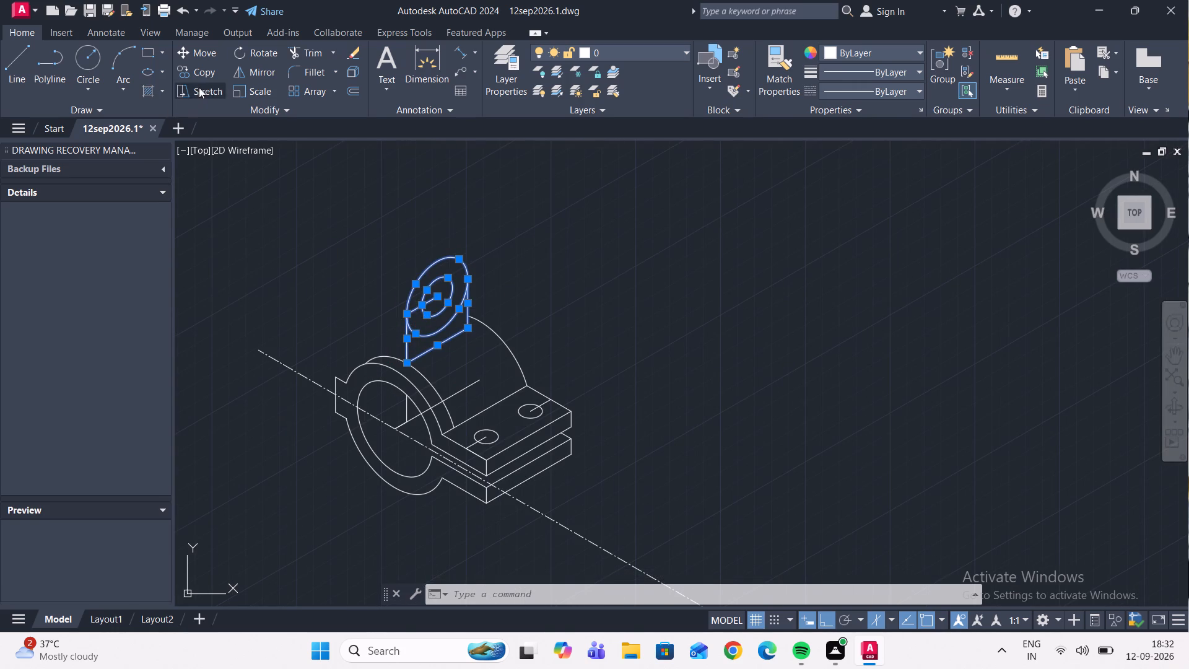
{"action": "left_click", "coordinate": [200, 73]}
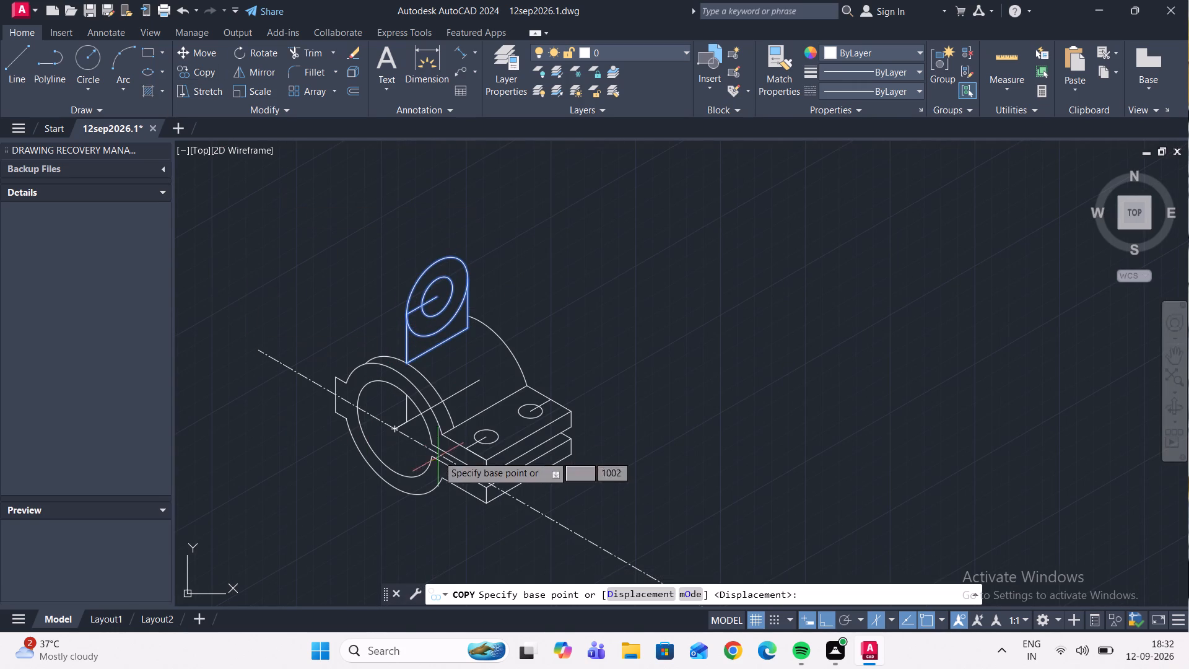
{"action": "left_click", "coordinate": [410, 365]}
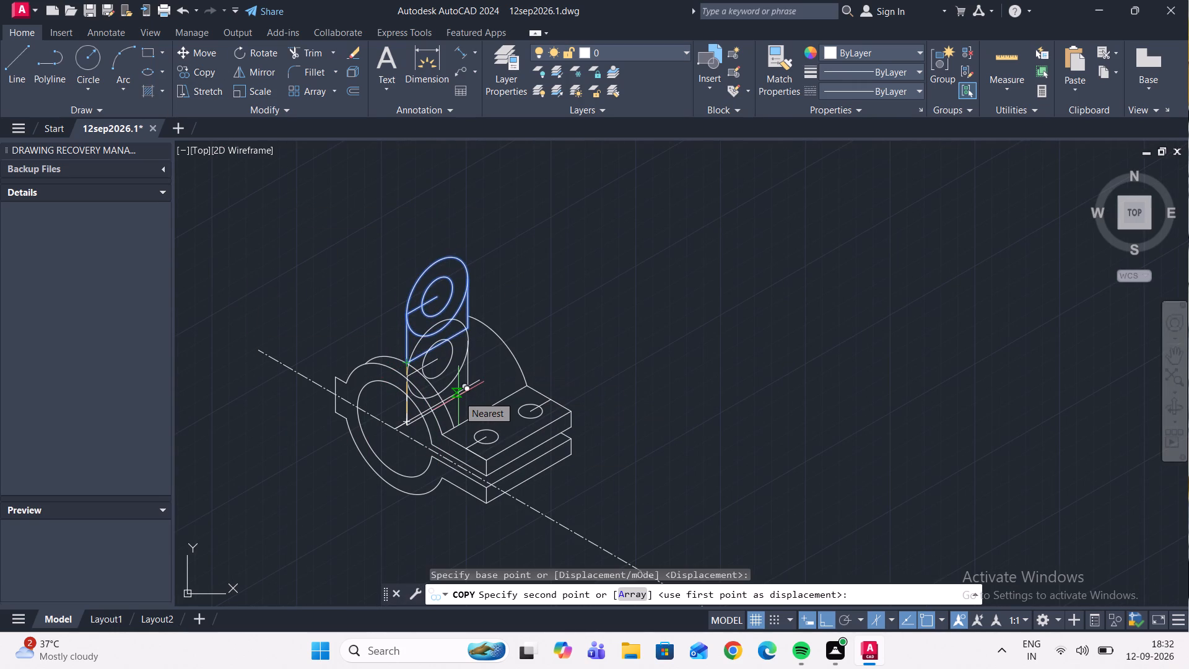
{"action": "key", "text": "F5"}
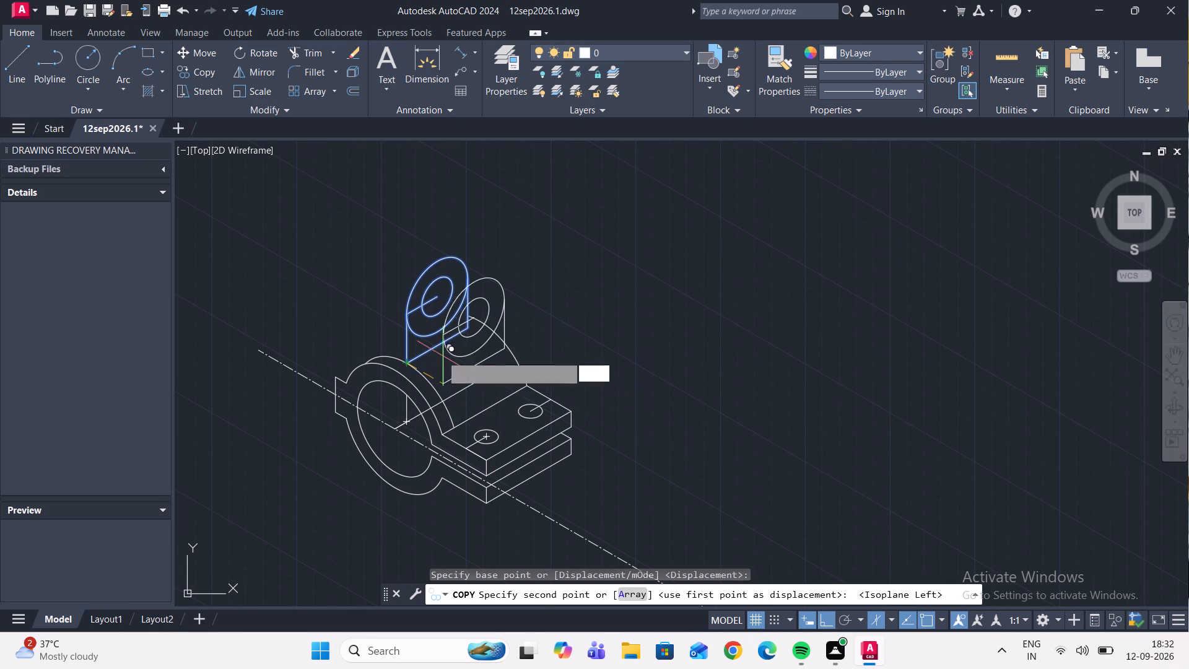
{"action": "scroll", "coordinate": [438, 357], "scroll_direction": "up", "scroll_amount": 1}
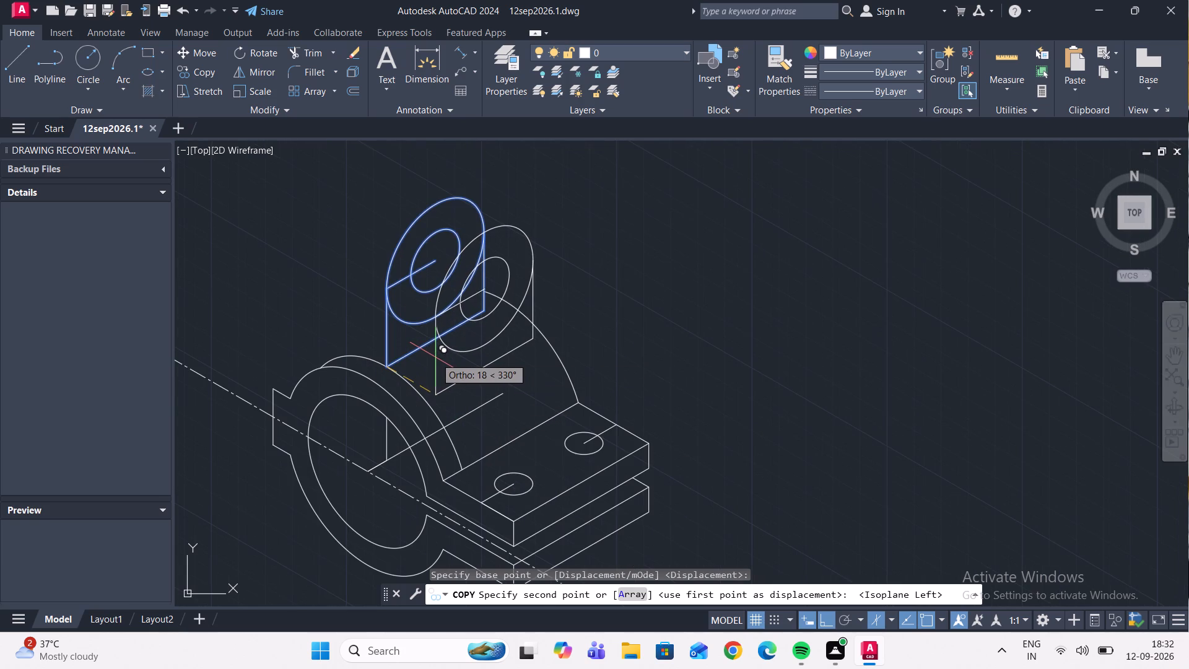
{"action": "key", "text": "6"}
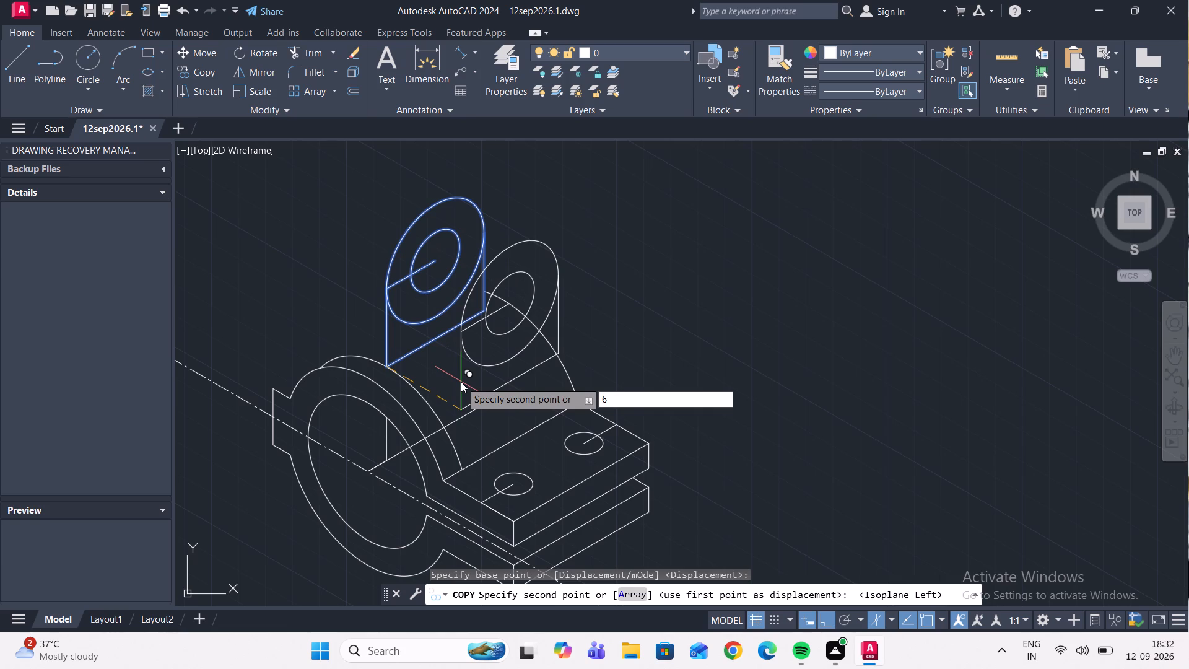
{"action": "key", "text": "Return"}
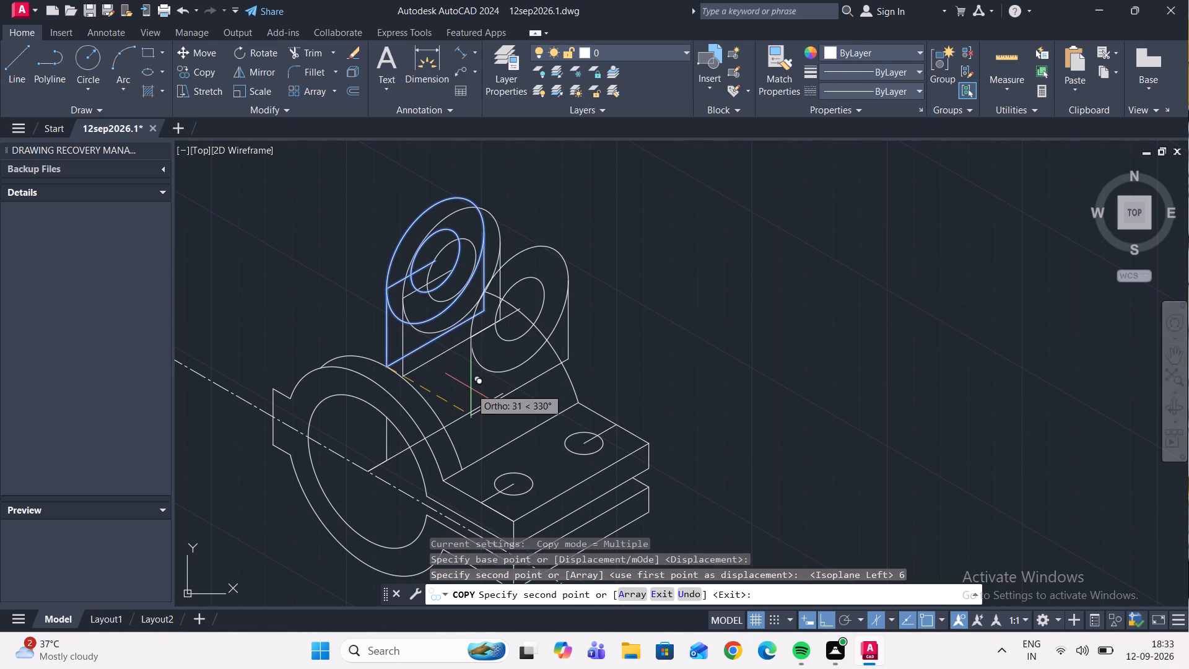
Place a second copy of the lug face 18 units along 330° from the same base point.
{"action": "type", "text": "18"}
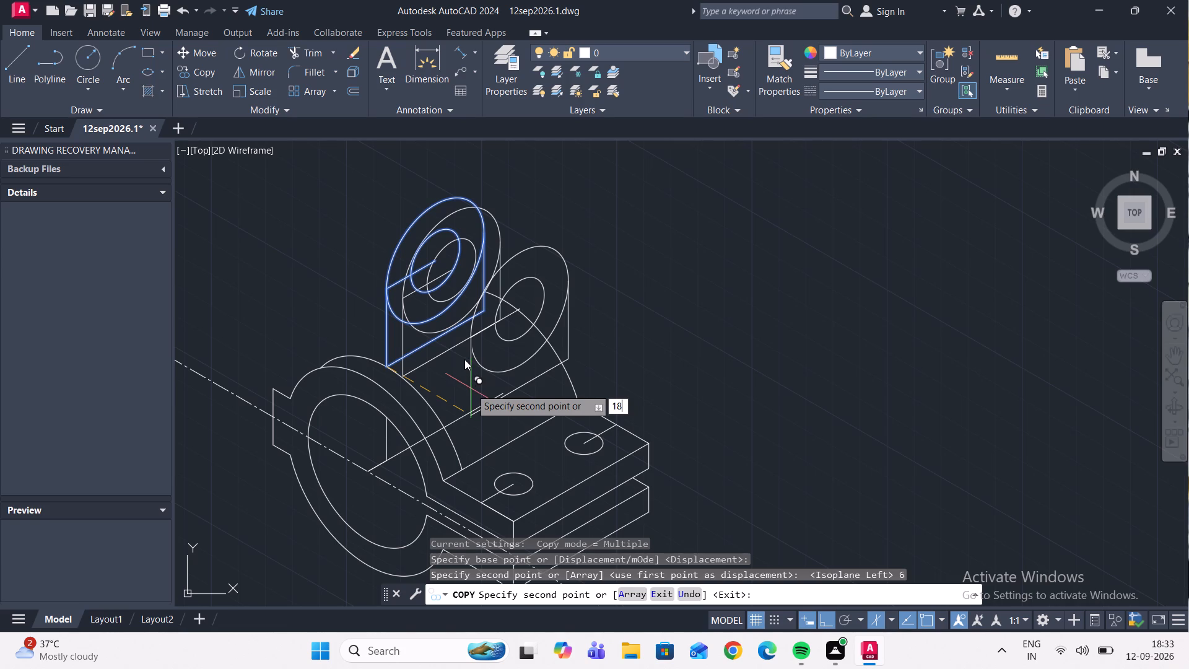
{"action": "key", "text": "1"}
{"action": "key", "text": "BackSpace"}
{"action": "key", "text": "Return"}
{"action": "scroll", "coordinate": [477, 365], "scroll_direction": "up", "scroll_amount": 2}
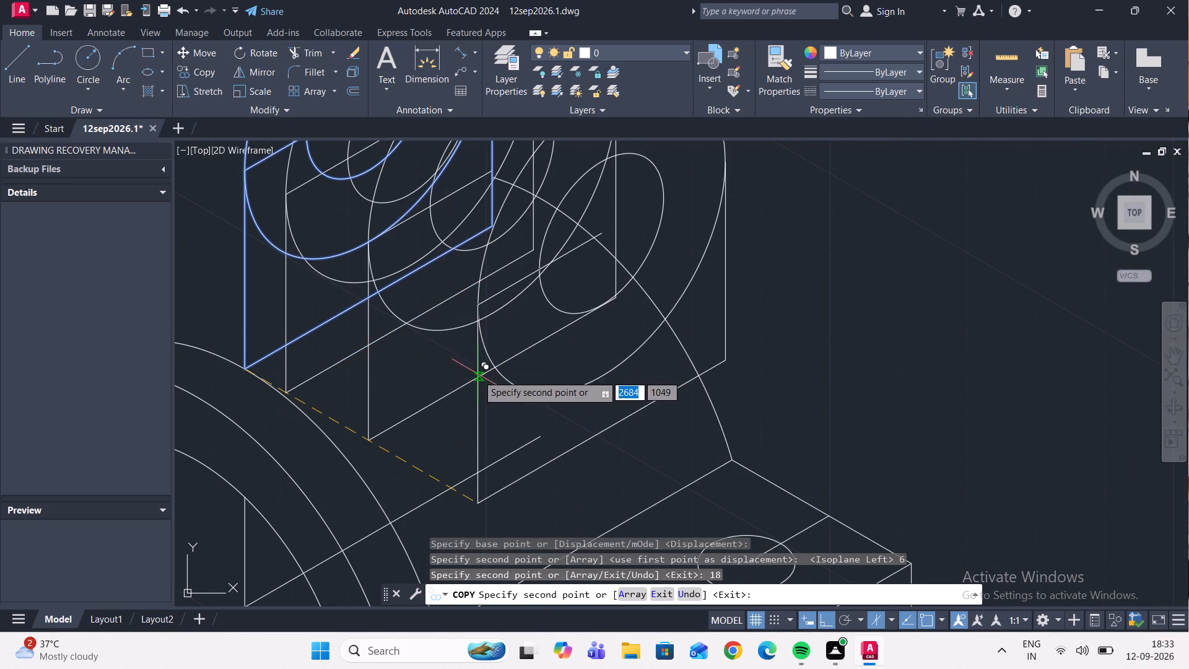
{"action": "key", "text": "Escape"}
{"action": "scroll", "coordinate": [440, 398], "scroll_direction": "down", "scroll_amount": 2}
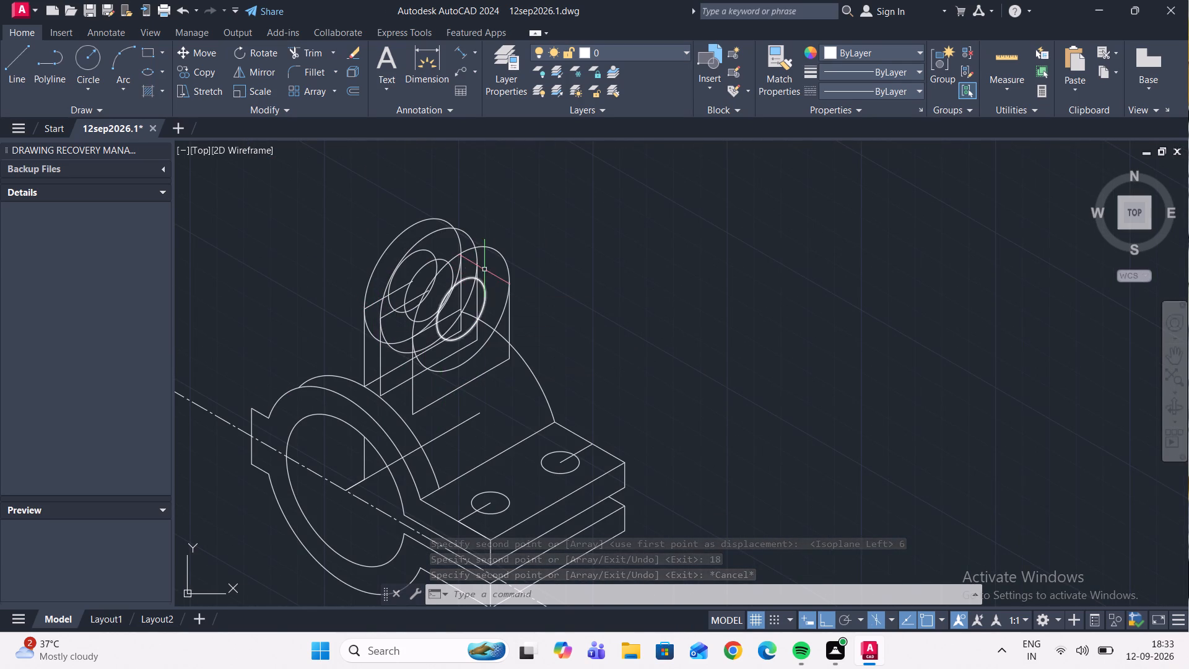
Draw the lug's upper edge line at 330° joining the outer isocircles of the 6-unit and 18-unit copies.
{"action": "scroll", "coordinate": [499, 260], "scroll_direction": "up", "scroll_amount": 2}
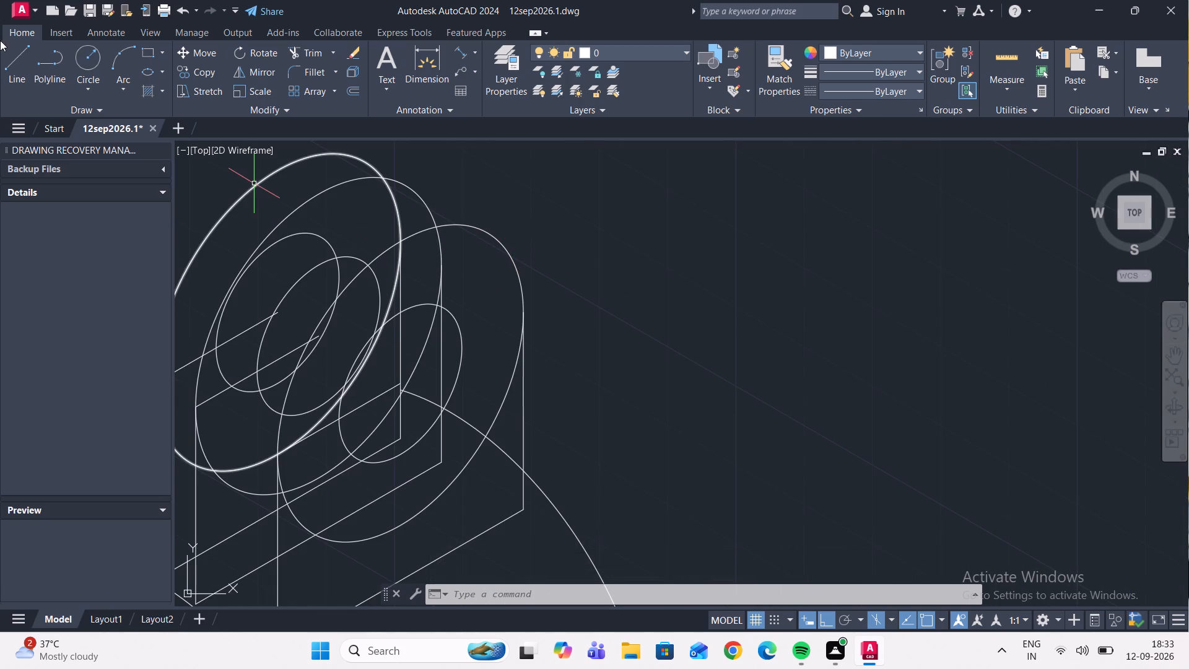
{"action": "left_click", "coordinate": [18, 53]}
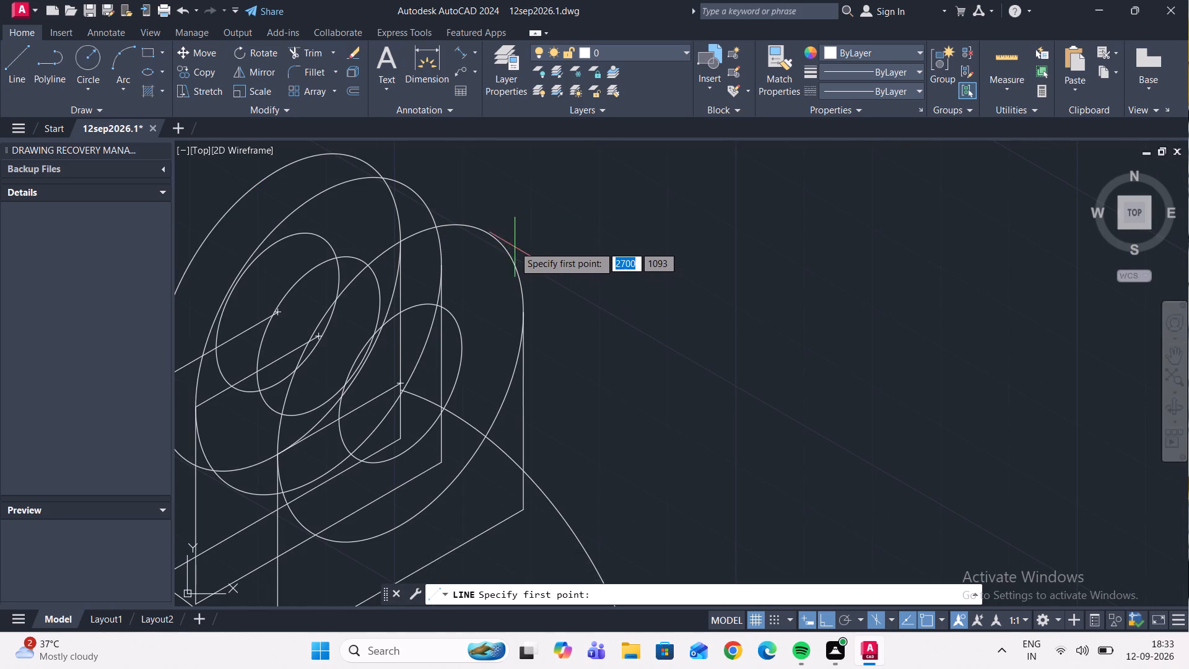
{"action": "left_click", "coordinate": [487, 232]}
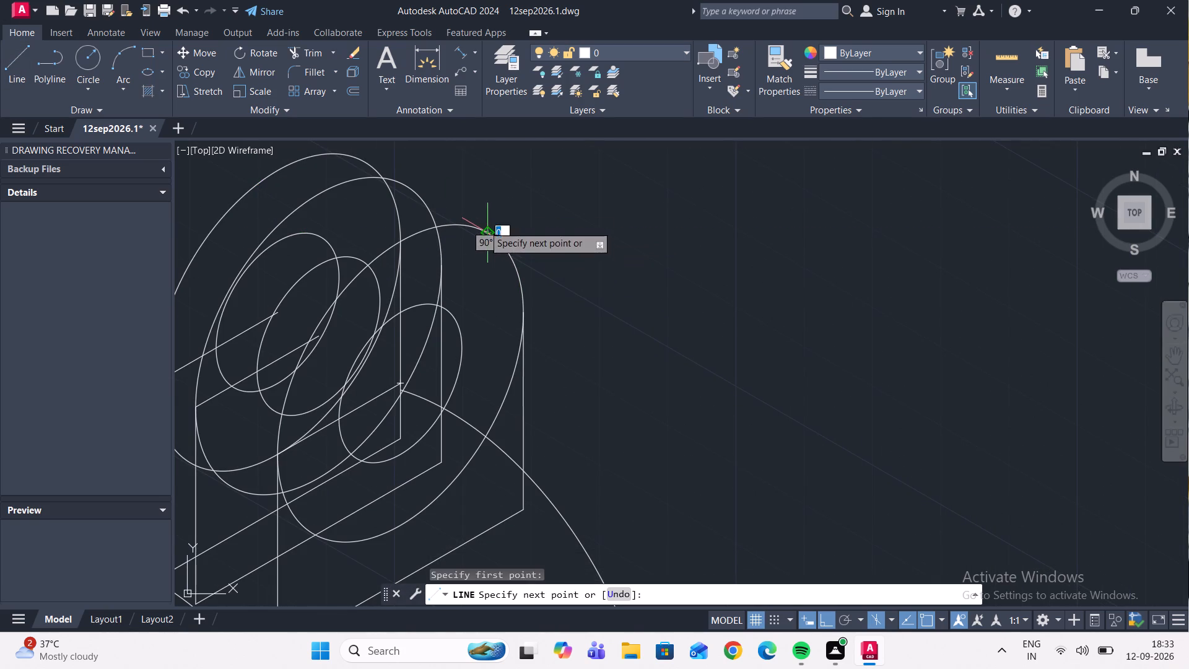
{"action": "left_click", "coordinate": [405, 190]}
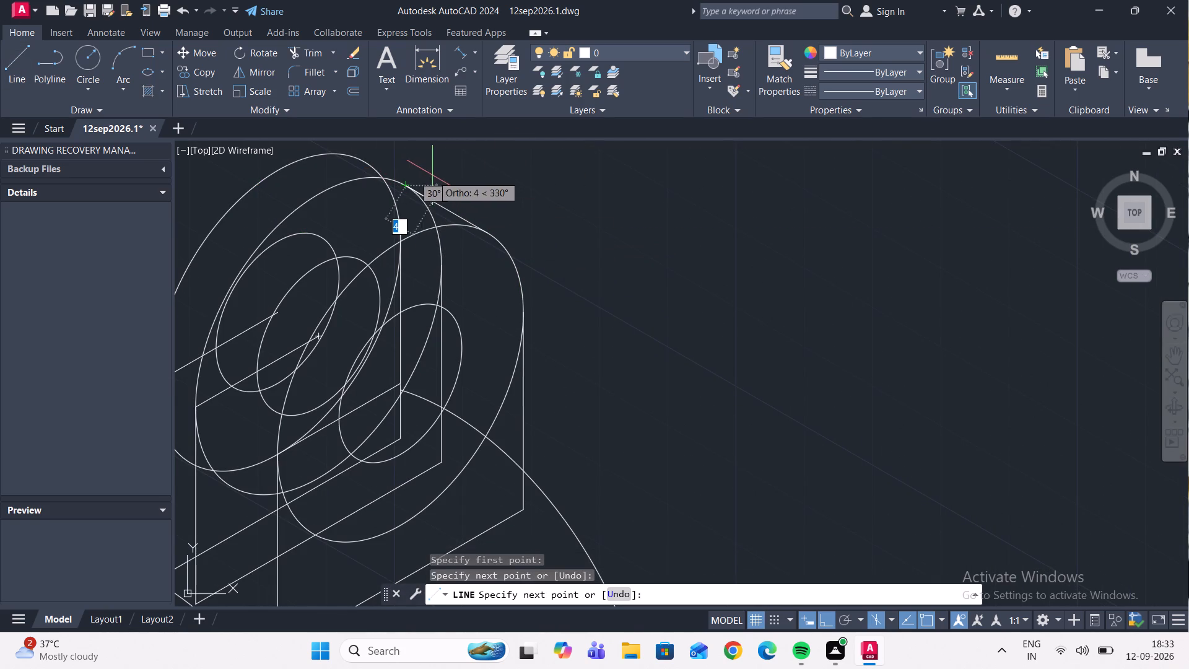
{"action": "key", "text": "Escape"}
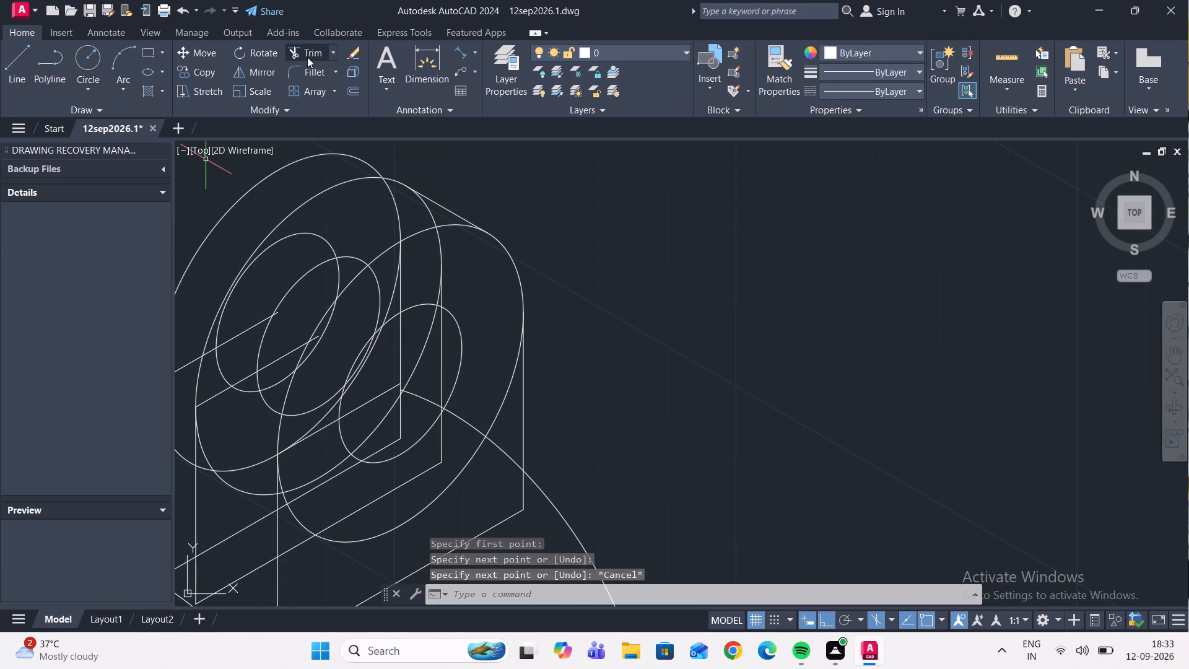
Trim the 6-unit copy's outer isocircle and right vertical line where the front face hides them, including inside the front hole.
{"action": "left_click", "coordinate": [308, 56]}
{"action": "left_click", "coordinate": [429, 213]}
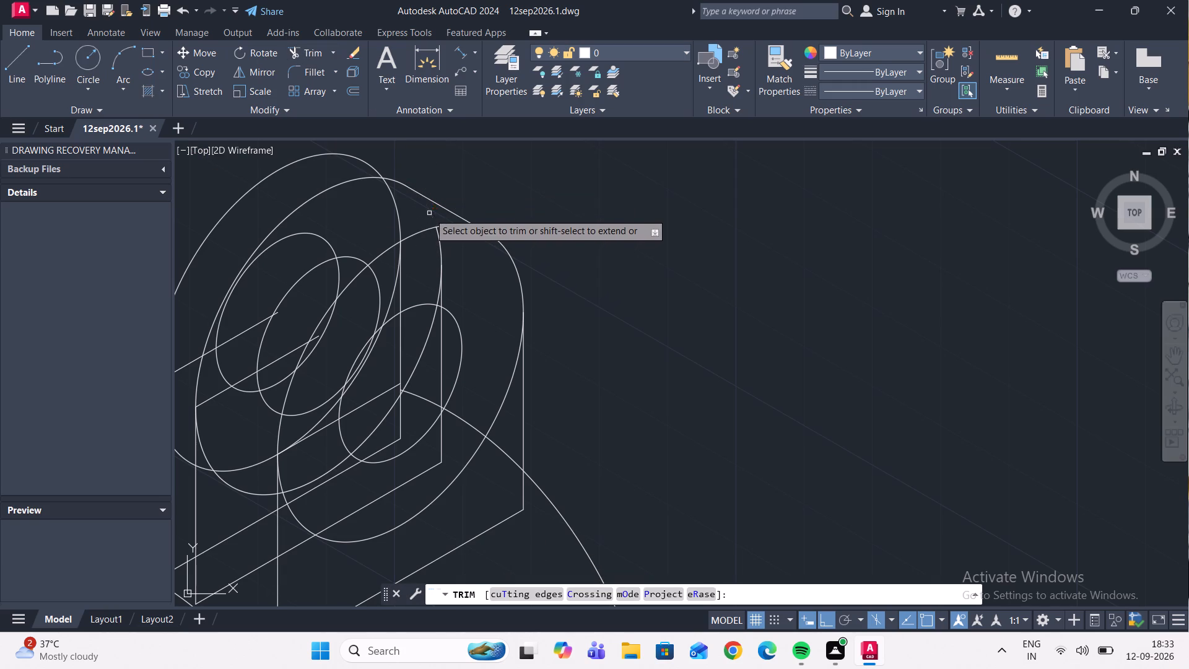
{"action": "left_click", "coordinate": [437, 243]}
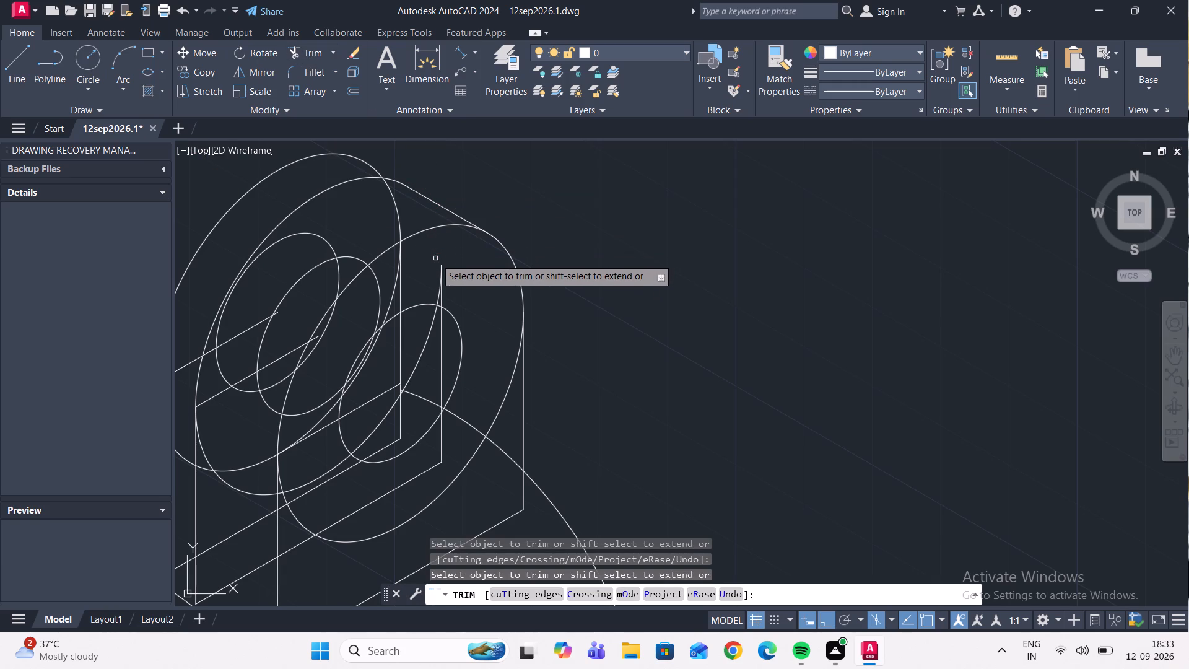
{"action": "left_click", "coordinate": [441, 274]}
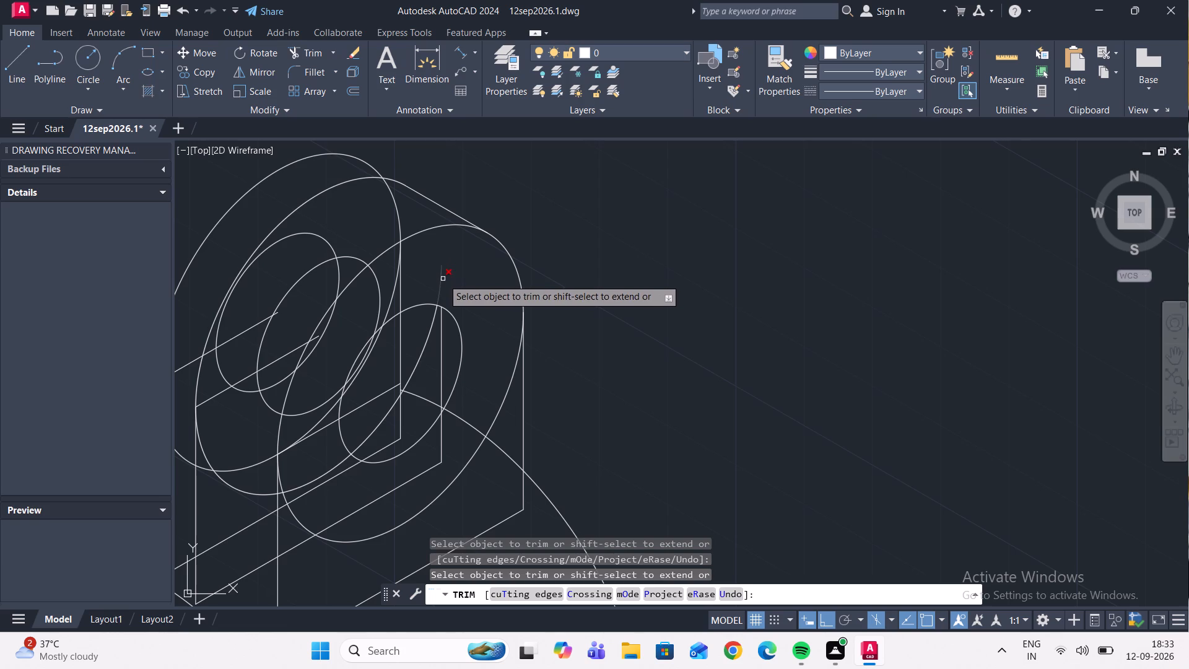
{"action": "left_click", "coordinate": [443, 279]}
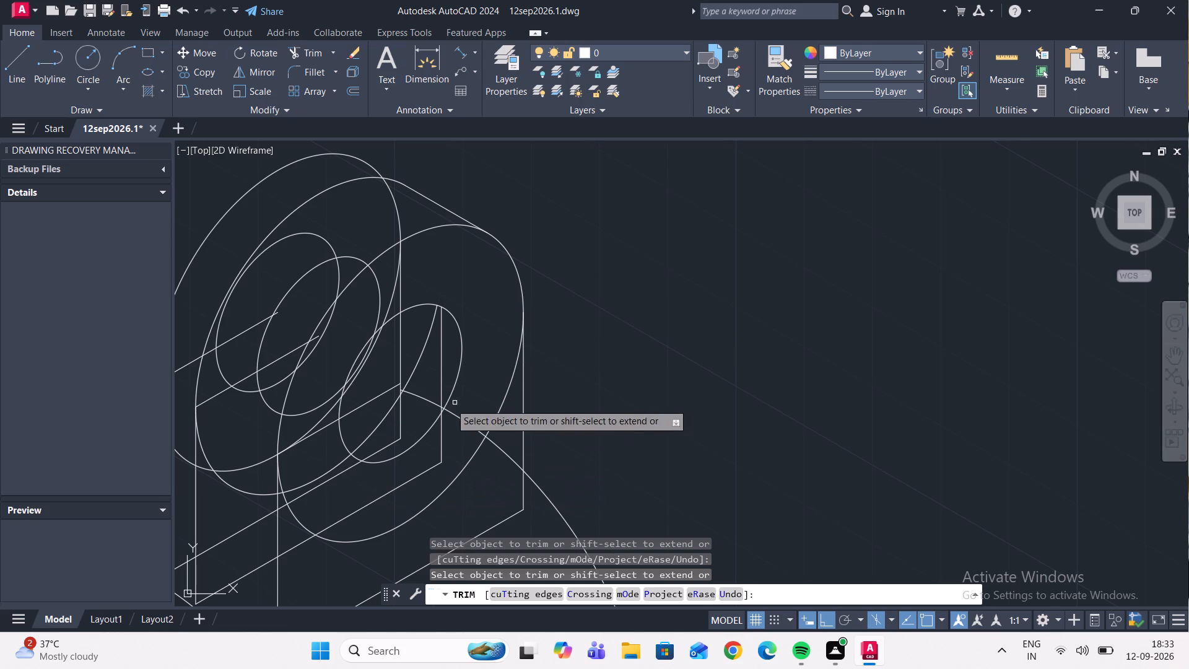
{"action": "left_click", "coordinate": [440, 373]}
{"action": "left_click", "coordinate": [422, 356]}
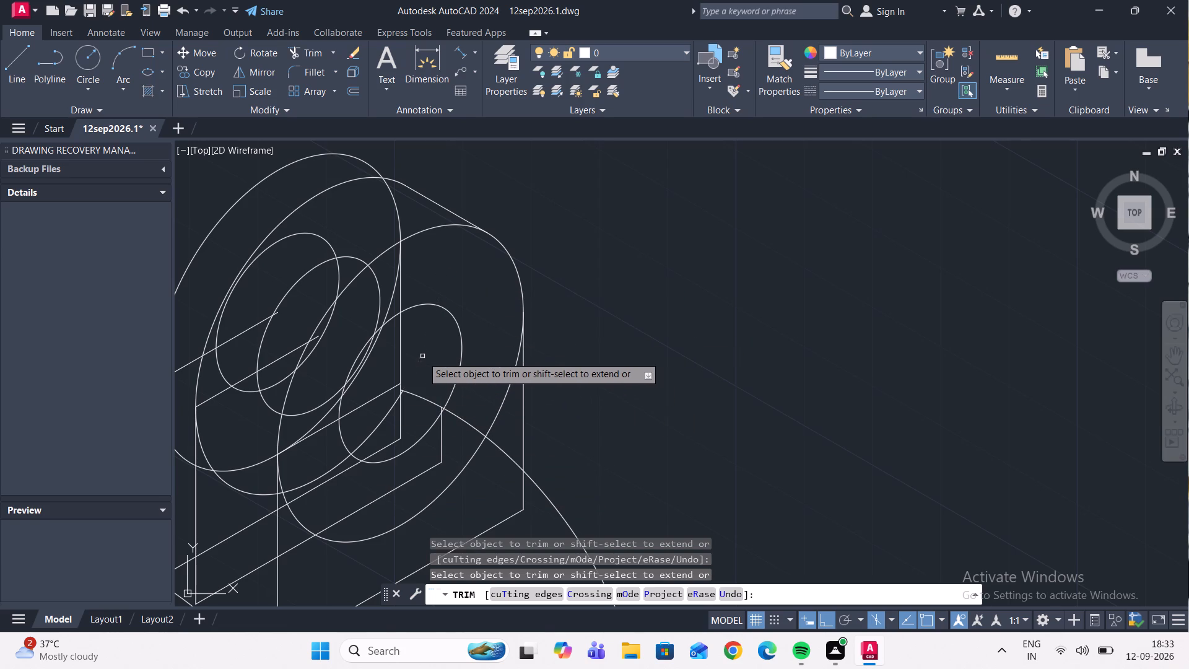
Trim away the rest of the 6-unit copy's right vertical line and its bottom edge.
{"action": "scroll", "coordinate": [425, 438], "scroll_direction": "down", "scroll_amount": 2}
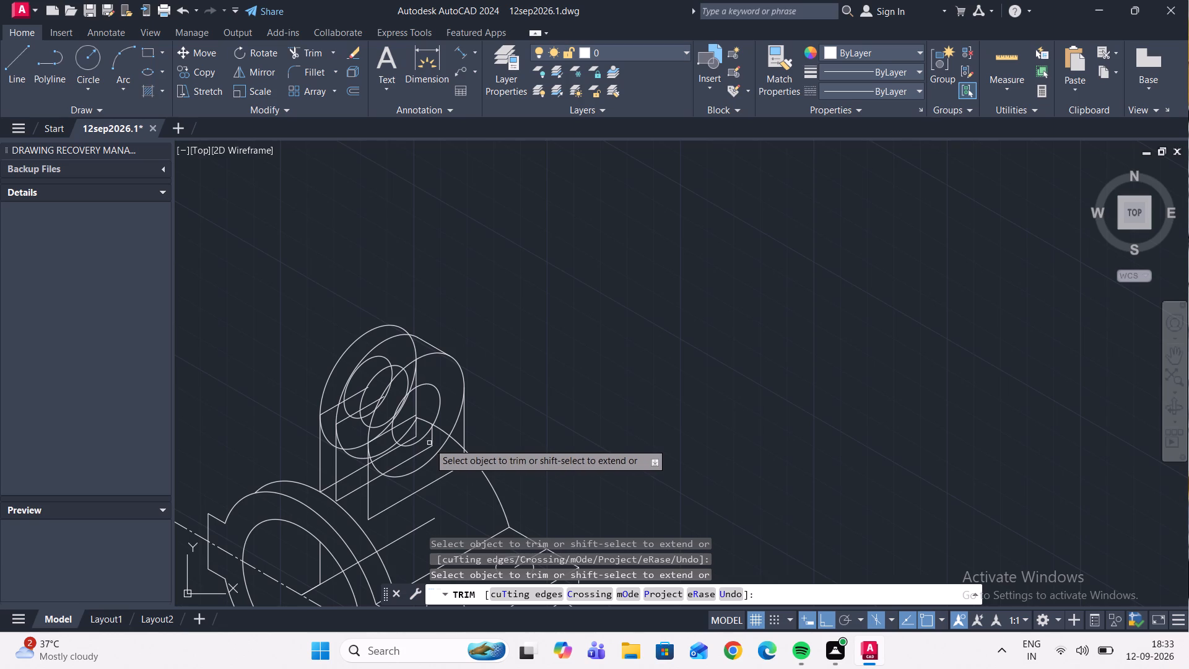
{"action": "scroll", "coordinate": [430, 439], "scroll_direction": "up", "scroll_amount": 1}
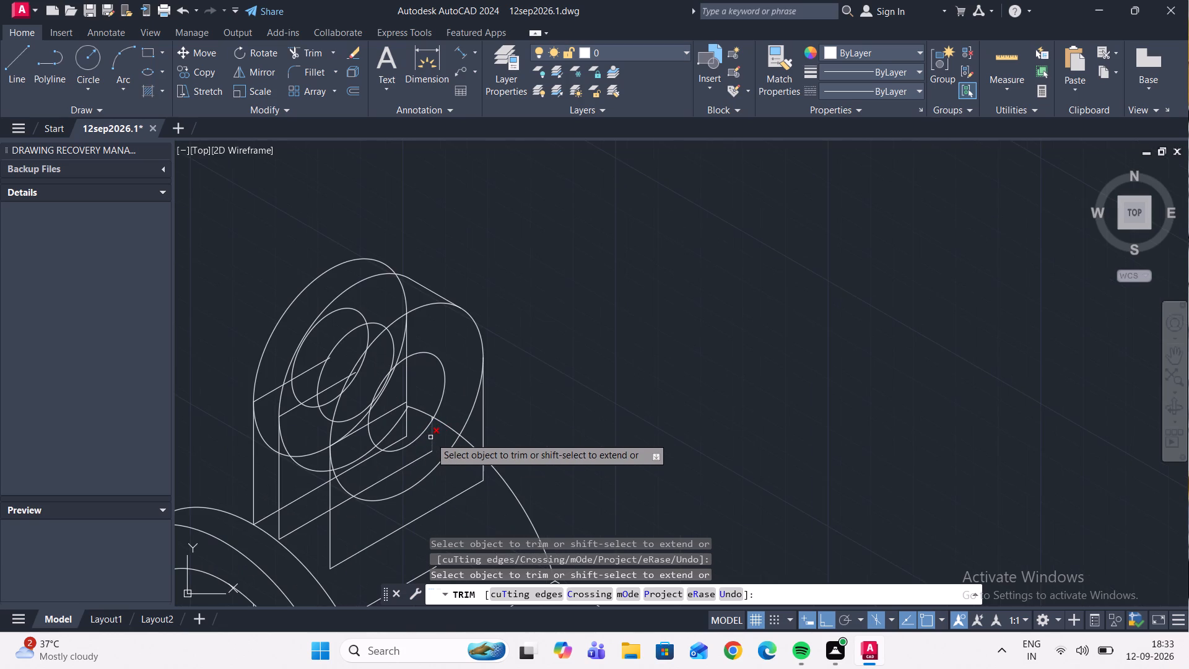
{"action": "left_click", "coordinate": [430, 437]}
{"action": "left_click", "coordinate": [424, 458]}
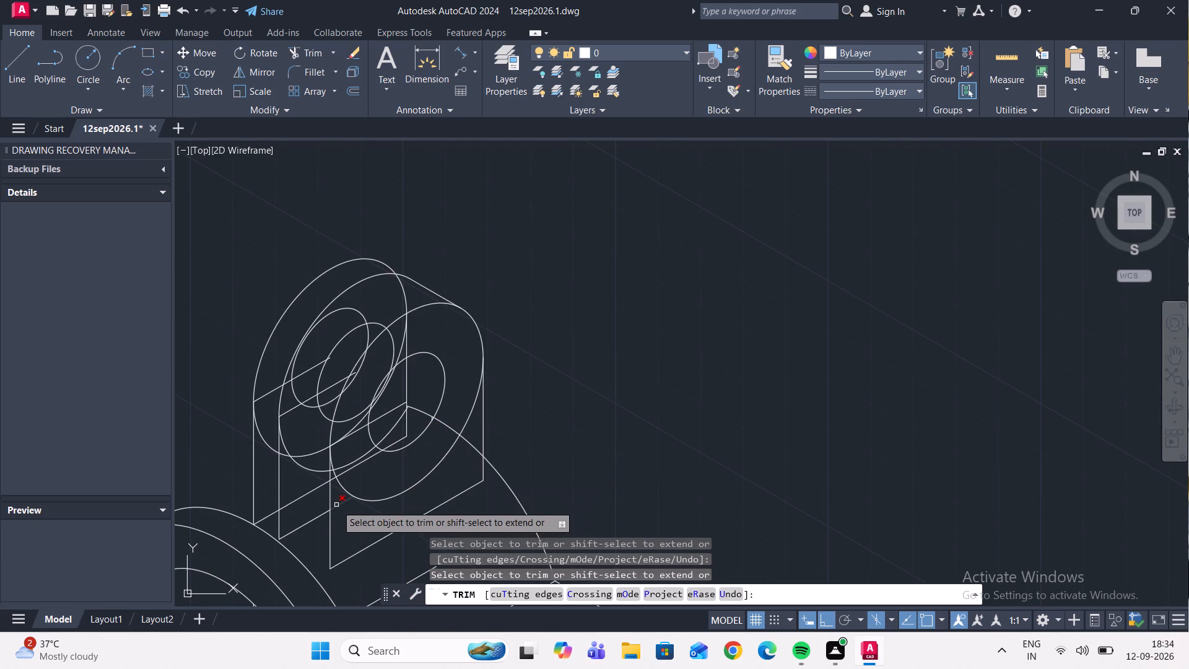
{"action": "left_click", "coordinate": [336, 504]}
{"action": "left_click", "coordinate": [319, 516]}
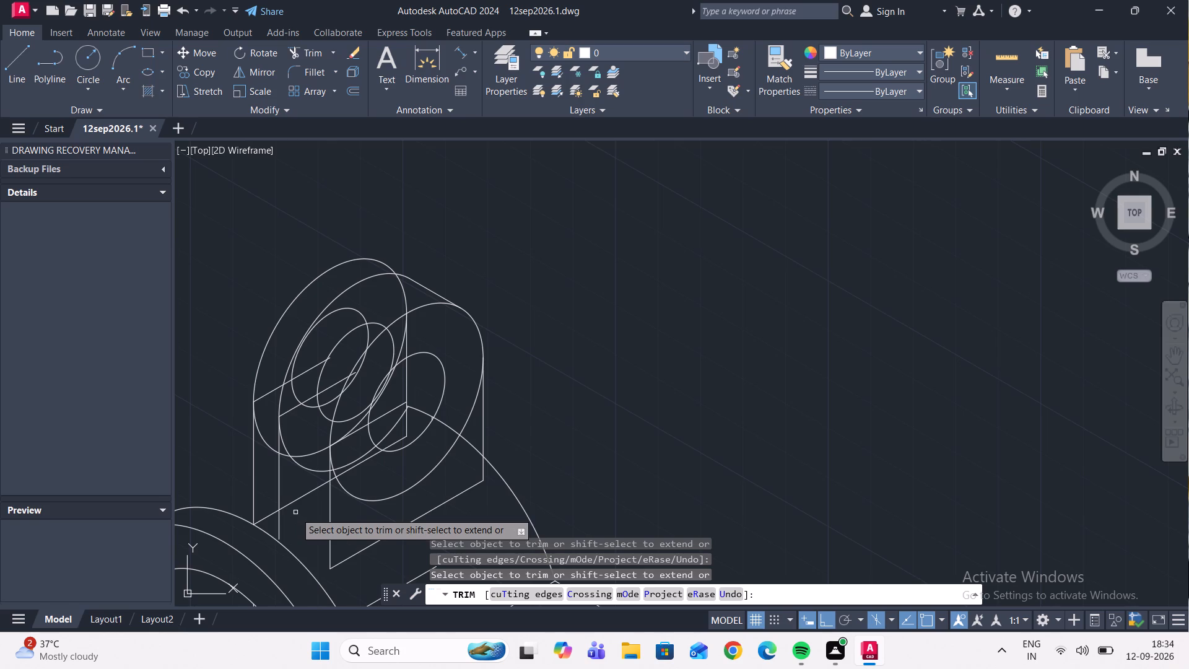
Trim the lower arc of the 6-unit copy's outer isocircle between the lug's vertical edges, including the piece inside the front hole.
{"action": "scroll", "coordinate": [282, 512], "scroll_direction": "down", "scroll_amount": 2}
{"action": "scroll", "coordinate": [342, 480], "scroll_direction": "up", "scroll_amount": 2}
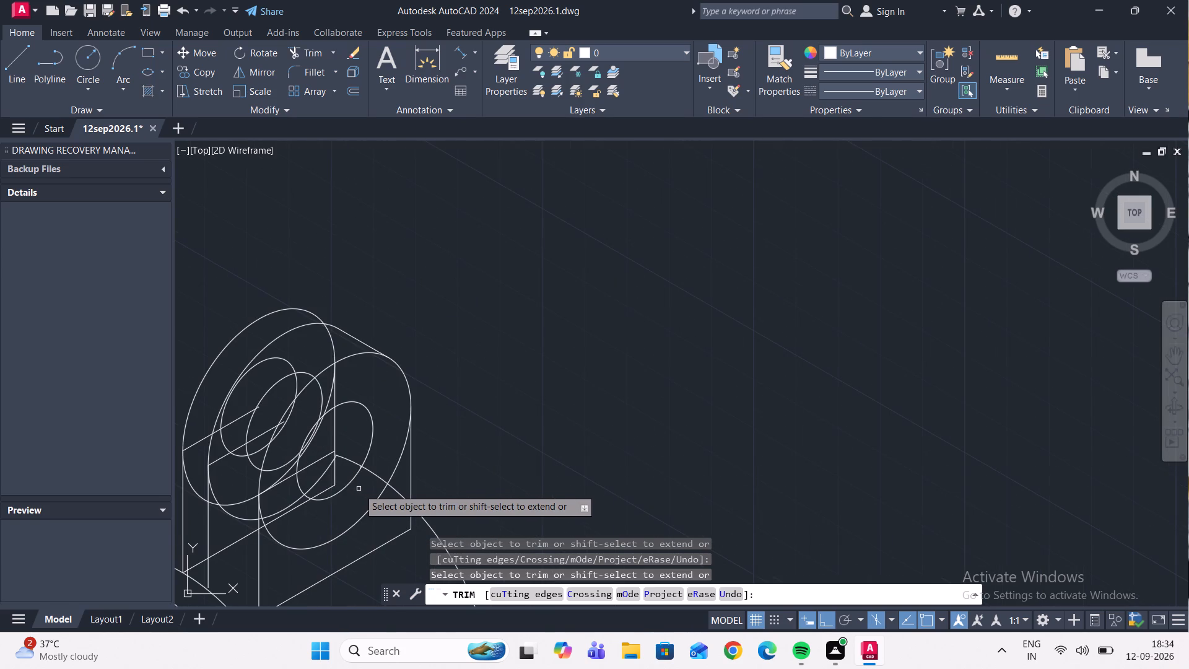
{"action": "left_click", "coordinate": [230, 515]}
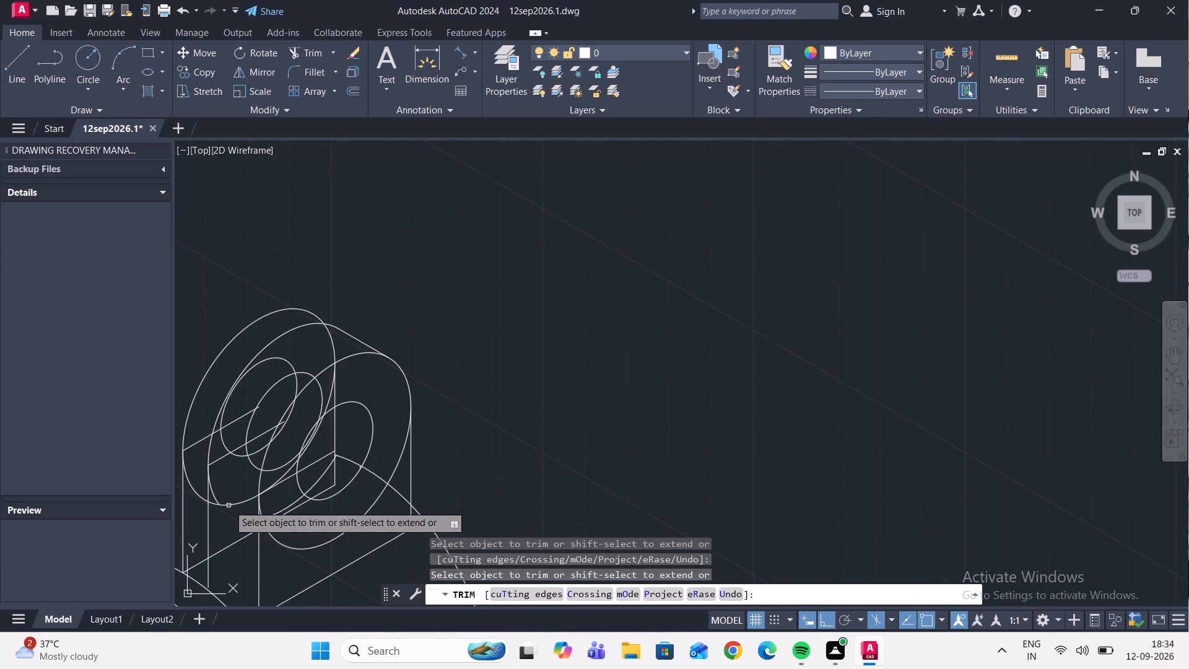
{"action": "left_click", "coordinate": [216, 494]}
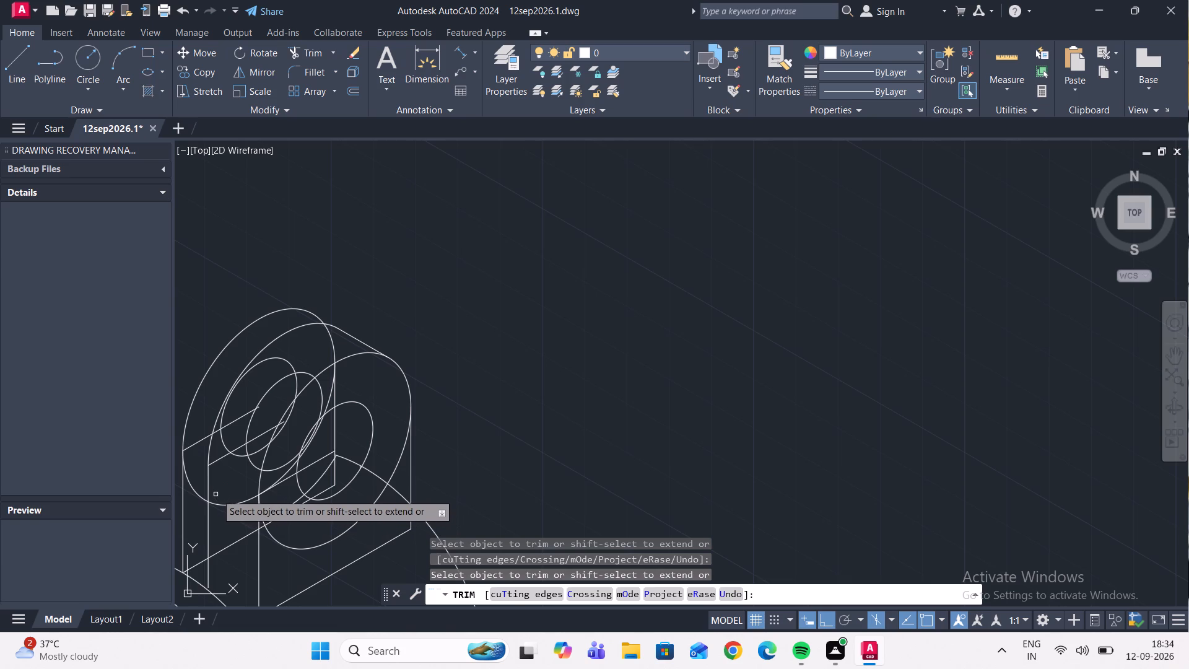
{"action": "left_click", "coordinate": [274, 515]}
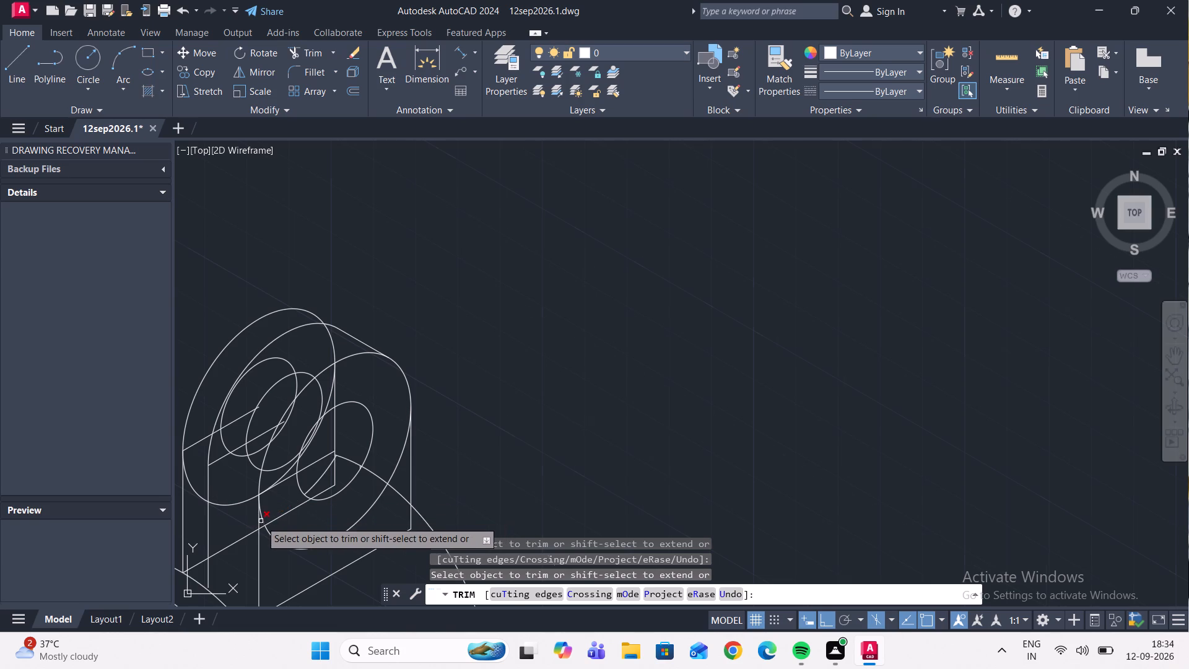
{"action": "scroll", "coordinate": [261, 521], "scroll_direction": "up", "scroll_amount": 4}
{"action": "left_click", "coordinate": [265, 514]}
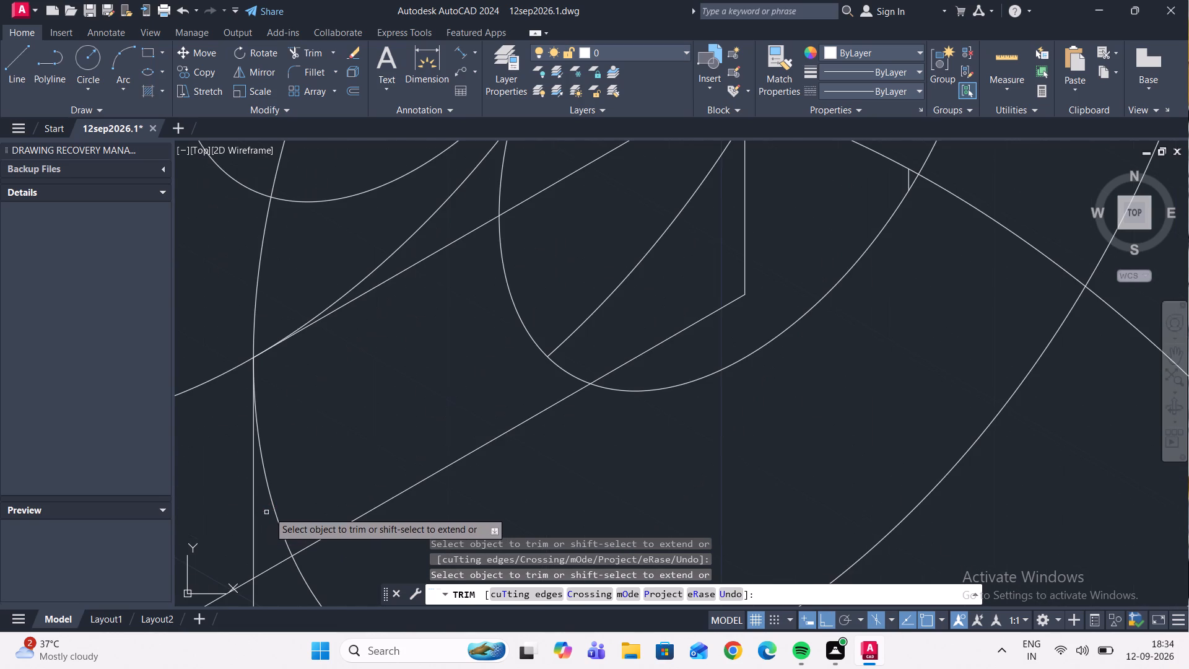
{"action": "left_click", "coordinate": [581, 327]}
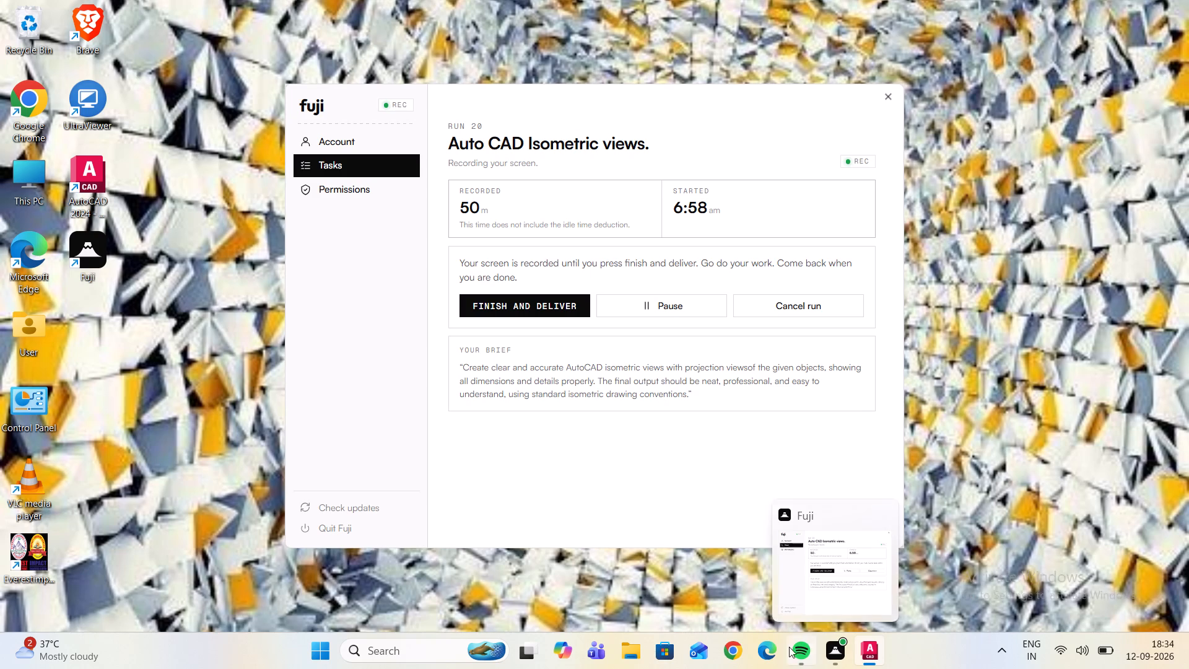
Trim the large rear arc of the ring where the lug's front face covers it, both outside and inside the front hole.
{"action": "scroll", "coordinate": [663, 430], "scroll_direction": "down", "scroll_amount": 5}
{"action": "scroll", "coordinate": [690, 510], "scroll_direction": "down", "scroll_amount": 2}
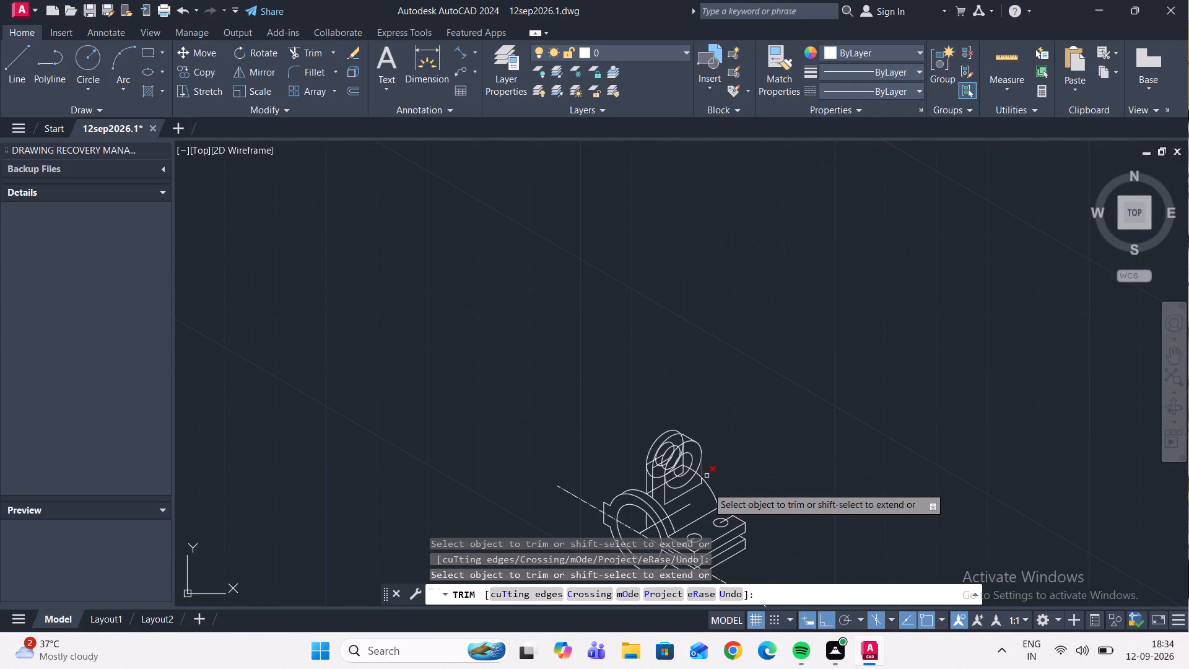
{"action": "middle_click_drag", "start_coordinate": [738, 470], "coordinate": [724, 362]}
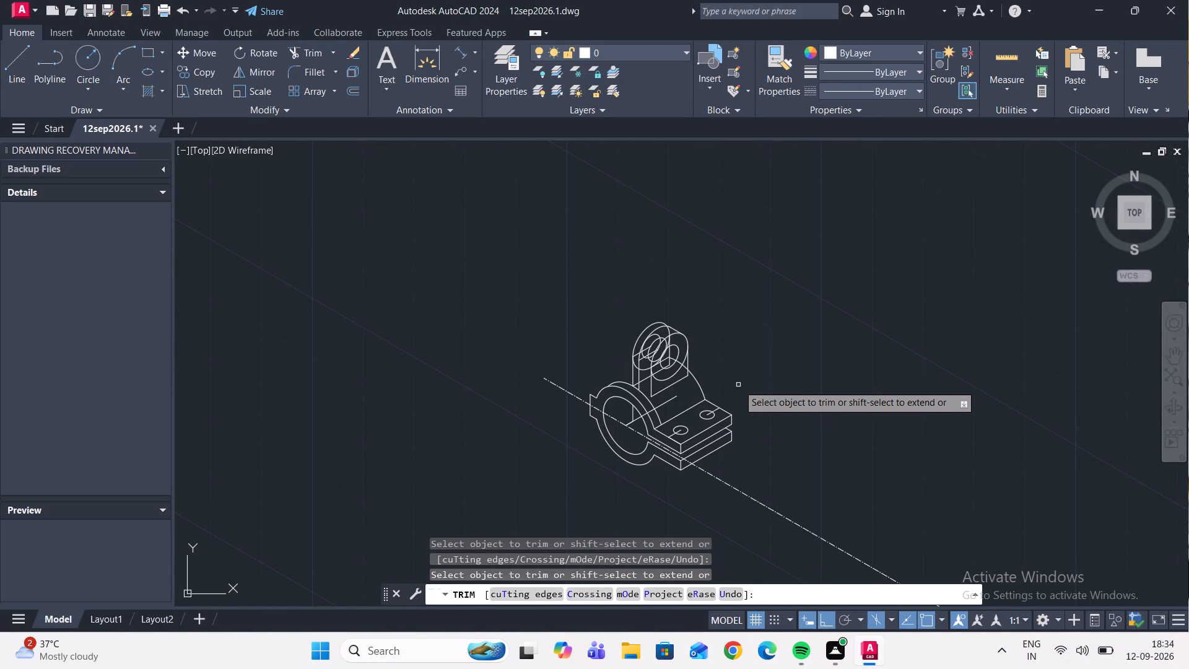
{"action": "scroll", "coordinate": [738, 385], "scroll_direction": "up", "scroll_amount": 2}
{"action": "middle_click_drag", "start_coordinate": [740, 385], "coordinate": [782, 318]}
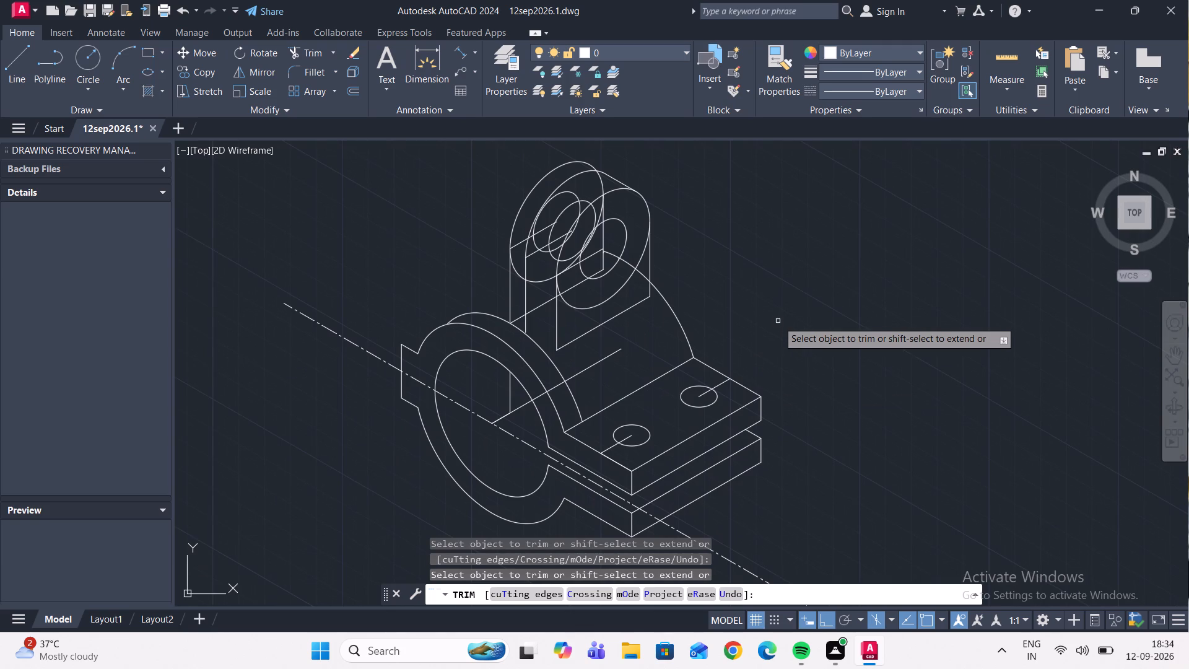
{"action": "left_click", "coordinate": [646, 279]}
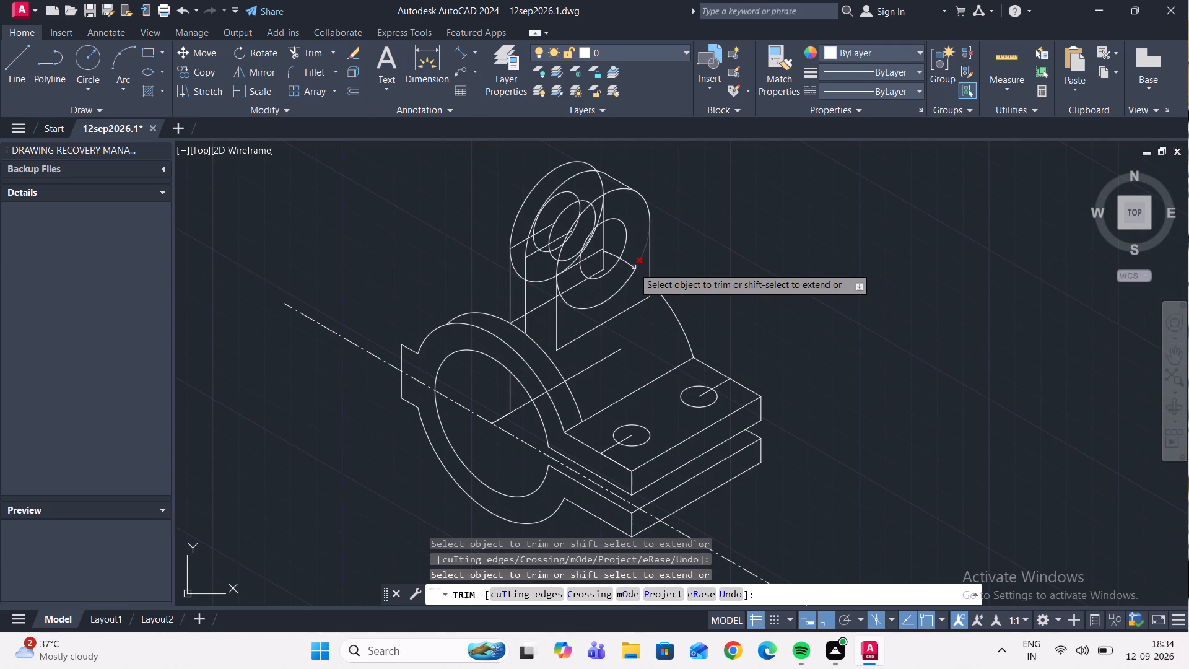
{"action": "left_click", "coordinate": [633, 266]}
{"action": "left_click", "coordinate": [612, 253]}
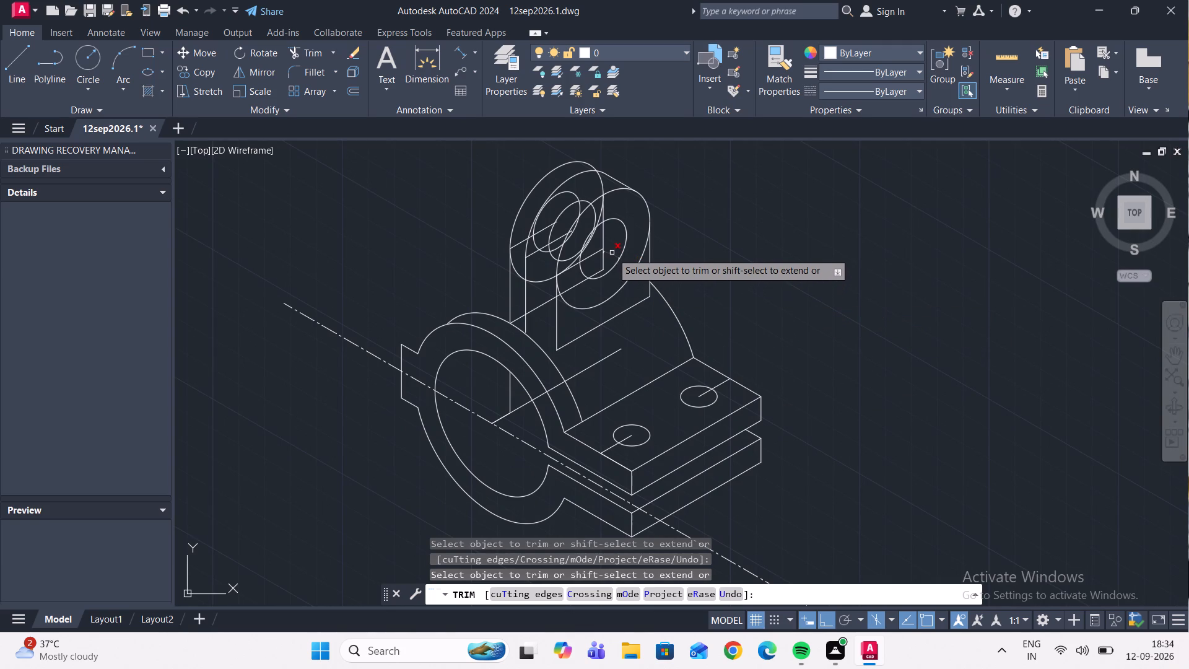
Trim the short leftover stubs of the large ring arc at the front hole's edge and beside the rear face's vertical line.
{"action": "scroll", "coordinate": [614, 263], "scroll_direction": "up", "scroll_amount": 6}
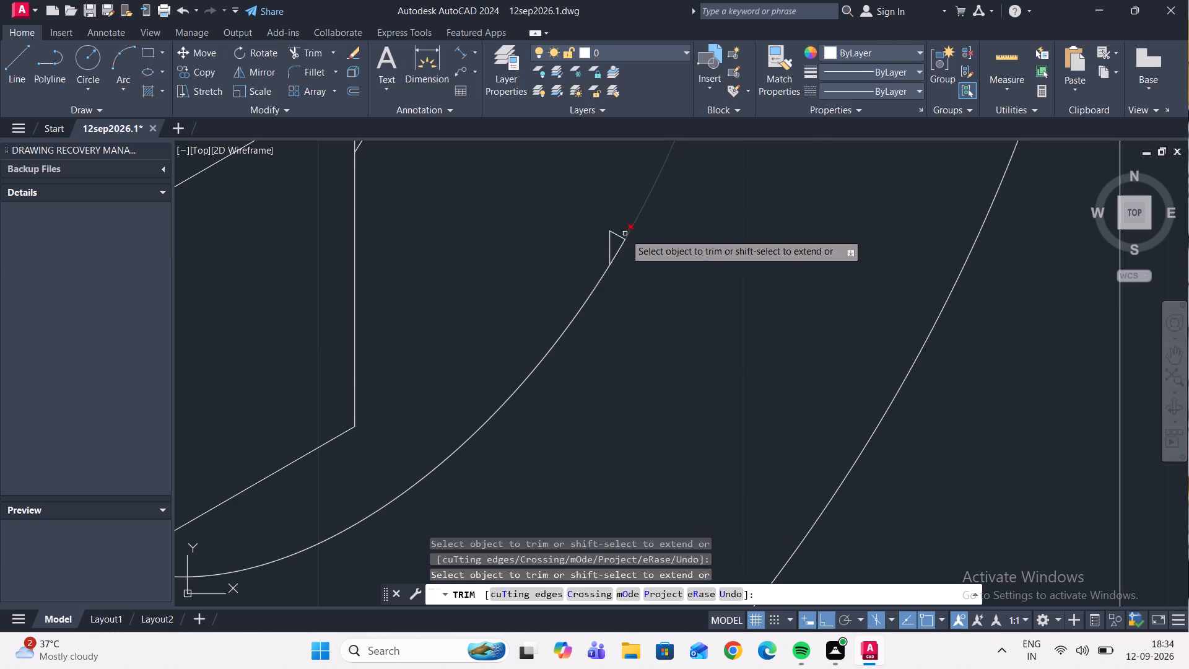
{"action": "left_click", "coordinate": [617, 236]}
{"action": "left_click", "coordinate": [611, 250]}
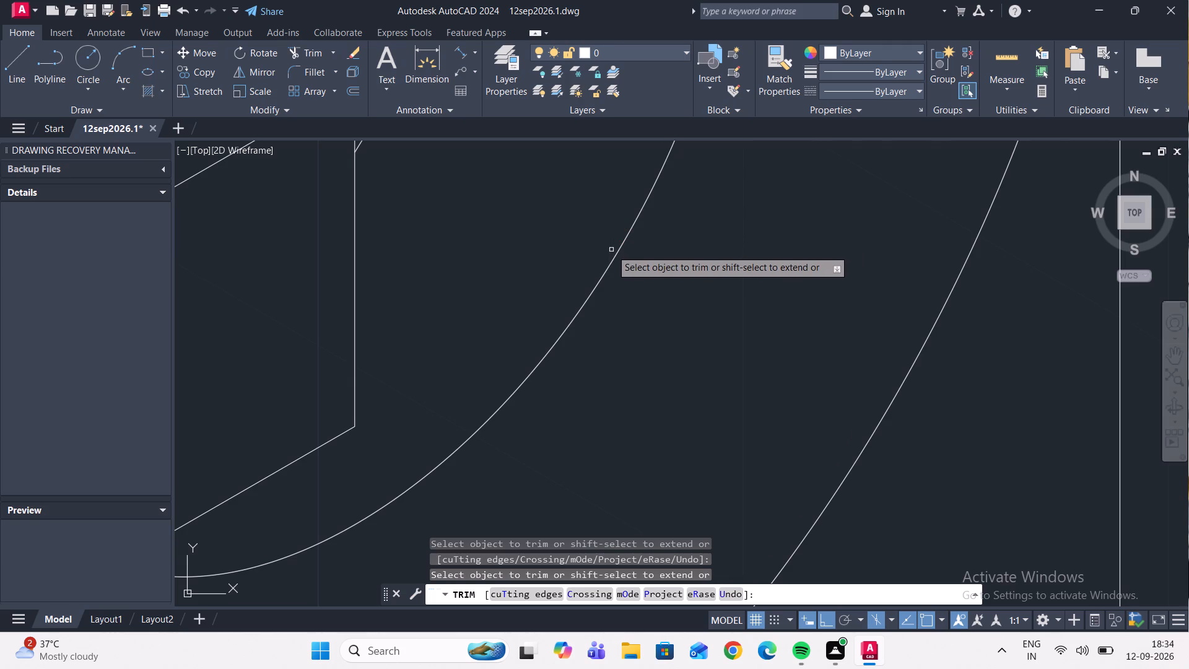
{"action": "scroll", "coordinate": [611, 250], "scroll_direction": "down", "scroll_amount": 3}
{"action": "scroll", "coordinate": [551, 224], "scroll_direction": "up", "scroll_amount": 3}
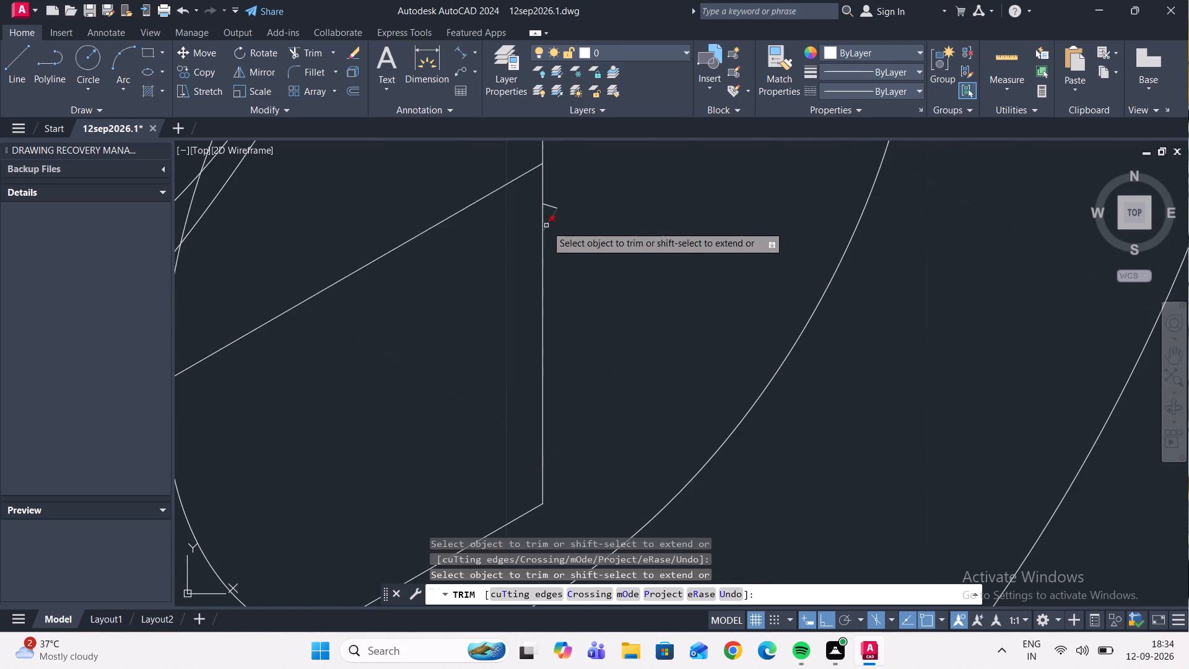
{"action": "scroll", "coordinate": [546, 225], "scroll_direction": "up", "scroll_amount": 3}
{"action": "left_click", "coordinate": [549, 214]}
{"action": "middle_click_drag", "start_coordinate": [551, 259], "coordinate": [555, 338]}
{"action": "scroll", "coordinate": [552, 283], "scroll_direction": "down", "scroll_amount": 1}
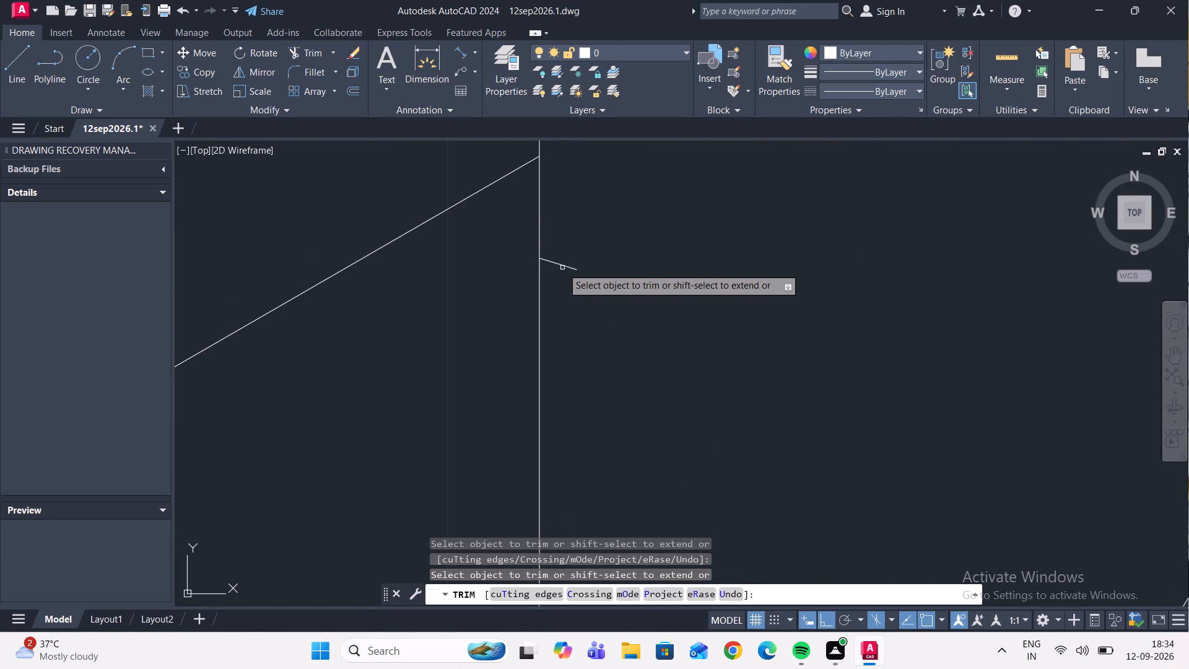
{"action": "left_click", "coordinate": [564, 266]}
Trim the 30° centre line, rear vertical line and rear bottom edge inside the front hole, plus the bottom edge's part behind the front face.
{"action": "scroll", "coordinate": [564, 266], "scroll_direction": "down", "scroll_amount": 2}
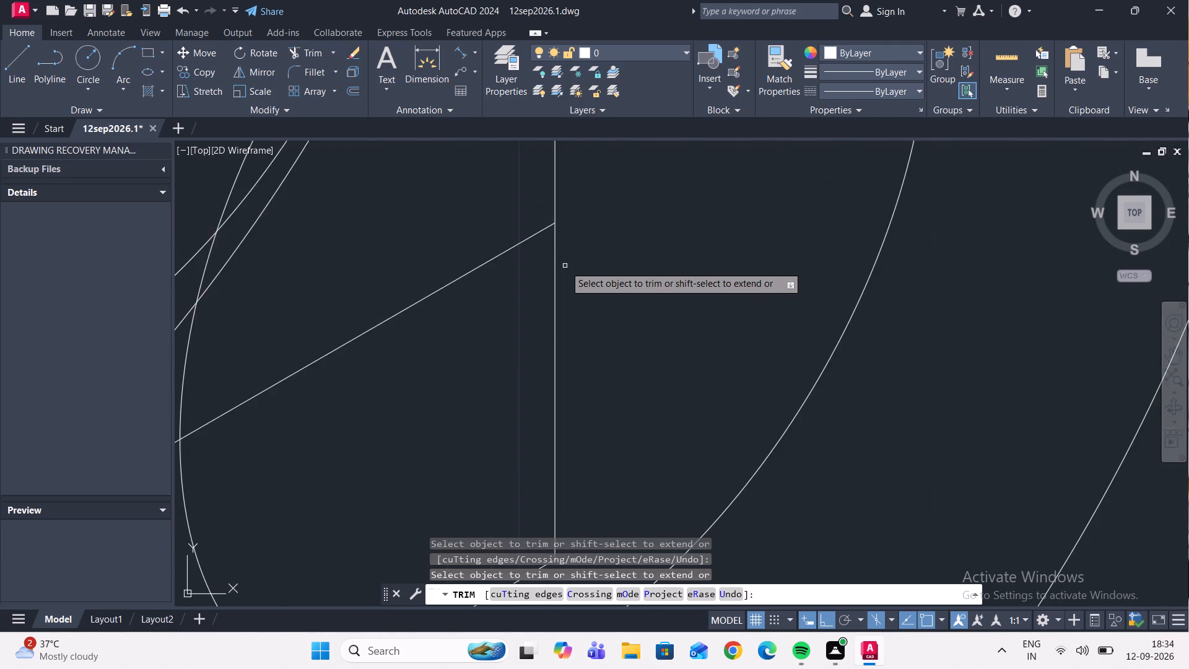
{"action": "scroll", "coordinate": [565, 266], "scroll_direction": "down", "scroll_amount": 5}
{"action": "left_click", "coordinate": [549, 270]}
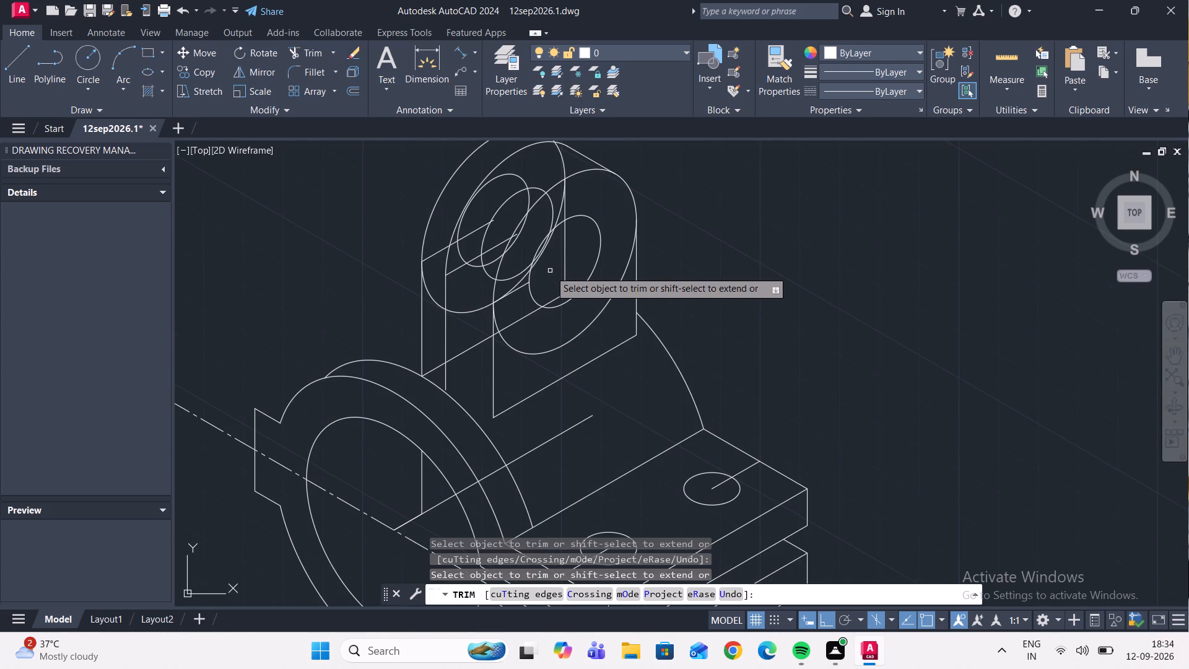
{"action": "scroll", "coordinate": [550, 271], "scroll_direction": "up", "scroll_amount": 1}
{"action": "left_click", "coordinate": [560, 312]}
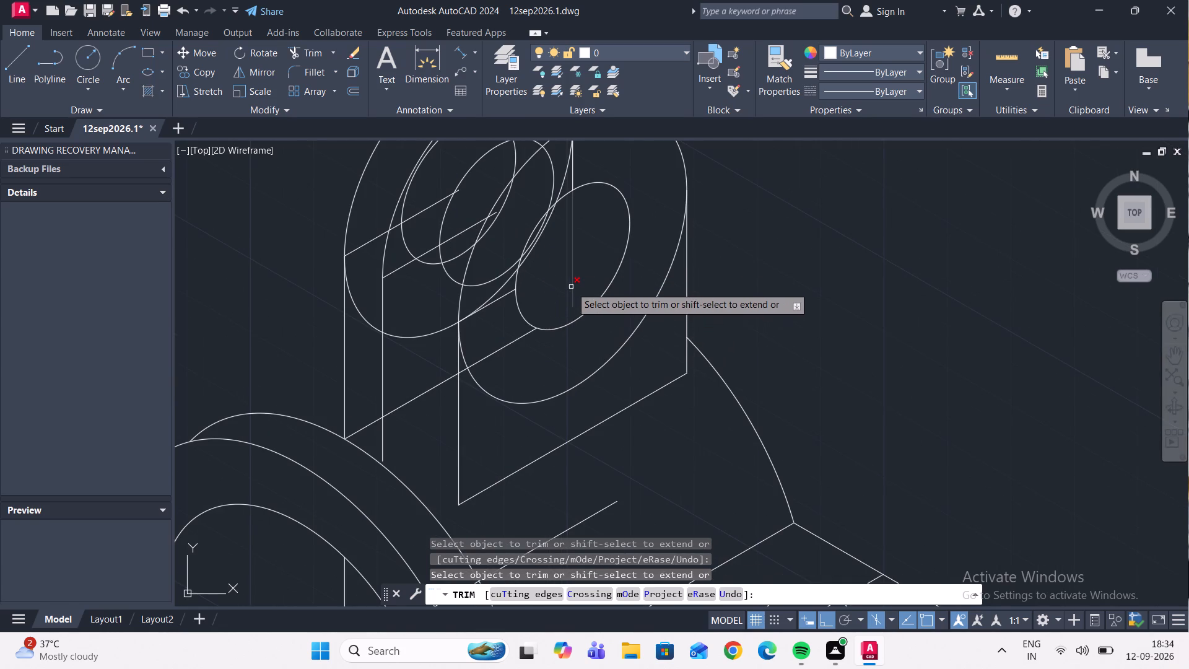
{"action": "left_click", "coordinate": [571, 287]}
{"action": "left_click", "coordinate": [509, 345]}
{"action": "scroll", "coordinate": [505, 350], "scroll_direction": "down", "scroll_amount": 1}
{"action": "scroll", "coordinate": [504, 331], "scroll_direction": "up", "scroll_amount": 1}
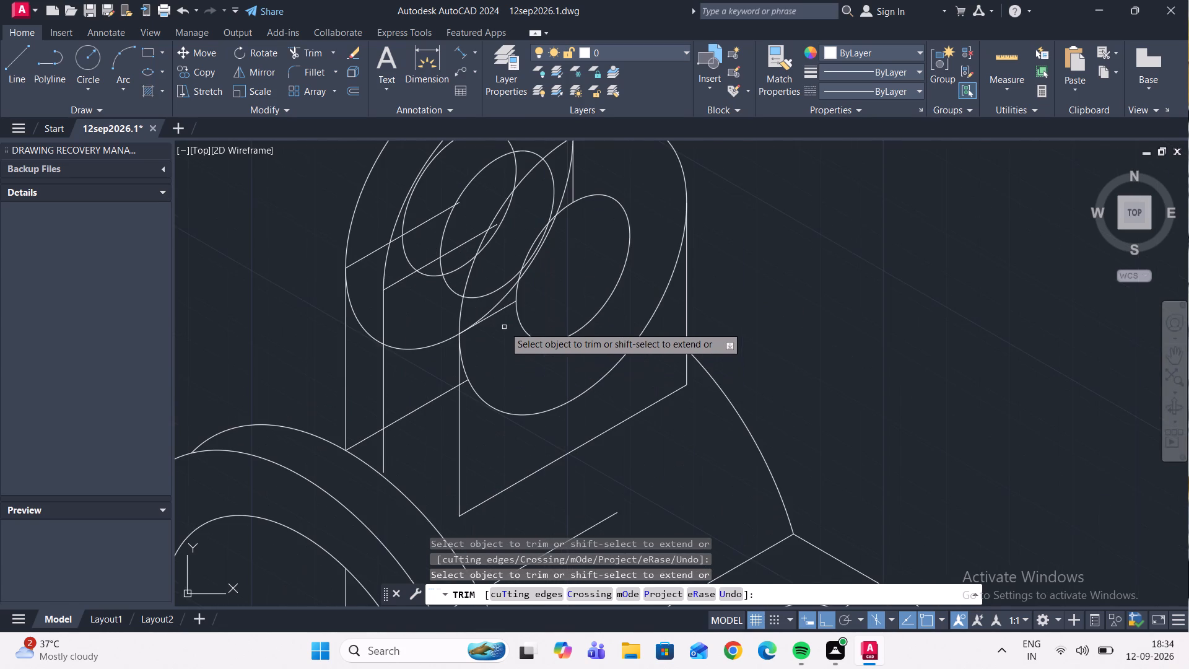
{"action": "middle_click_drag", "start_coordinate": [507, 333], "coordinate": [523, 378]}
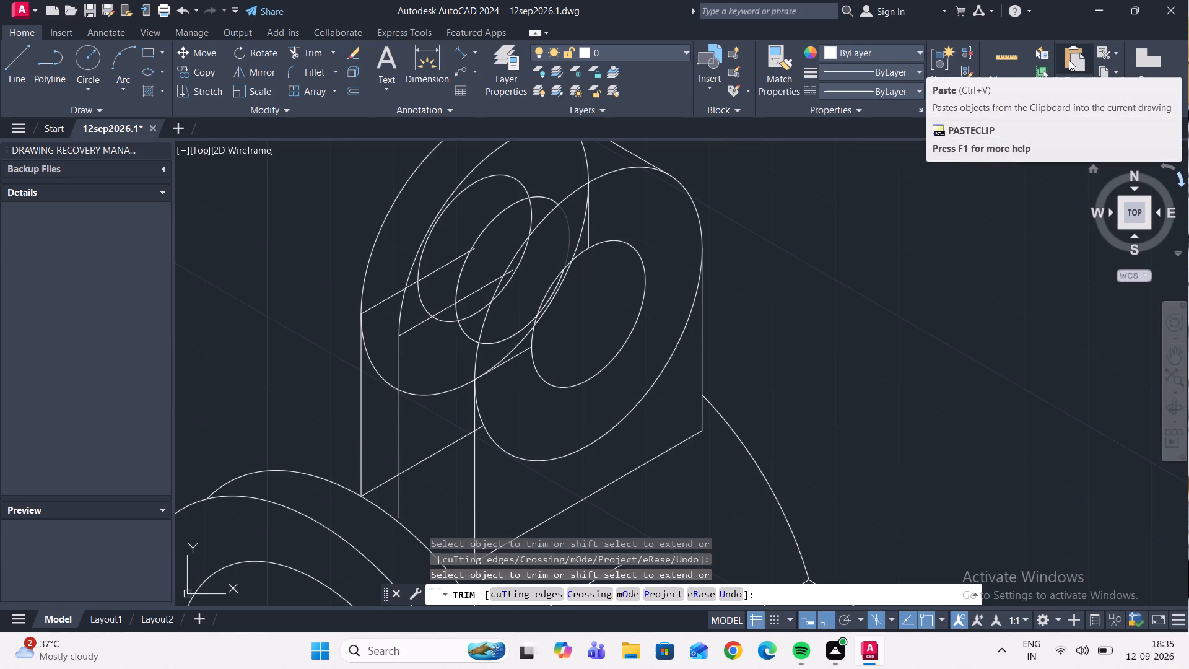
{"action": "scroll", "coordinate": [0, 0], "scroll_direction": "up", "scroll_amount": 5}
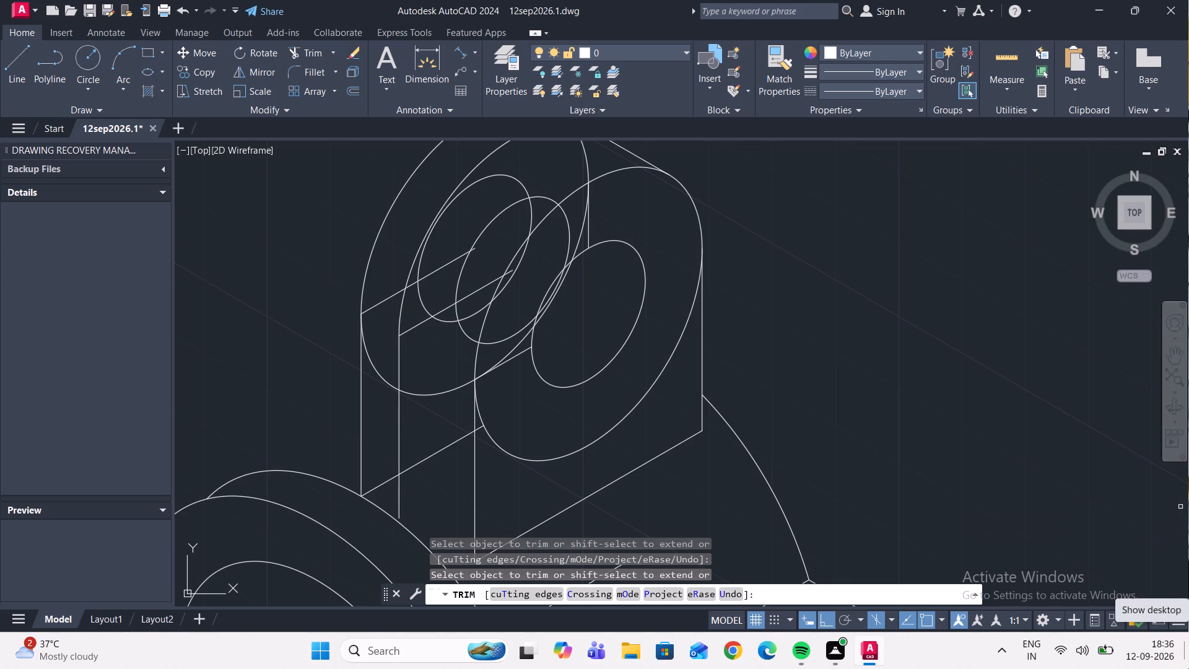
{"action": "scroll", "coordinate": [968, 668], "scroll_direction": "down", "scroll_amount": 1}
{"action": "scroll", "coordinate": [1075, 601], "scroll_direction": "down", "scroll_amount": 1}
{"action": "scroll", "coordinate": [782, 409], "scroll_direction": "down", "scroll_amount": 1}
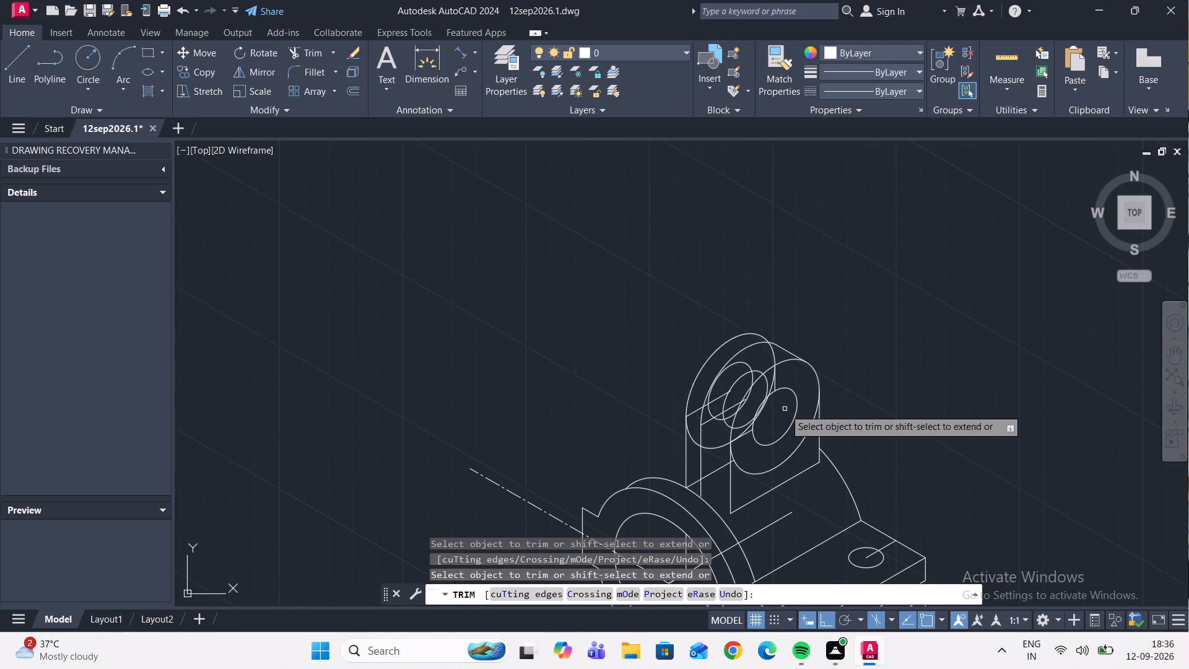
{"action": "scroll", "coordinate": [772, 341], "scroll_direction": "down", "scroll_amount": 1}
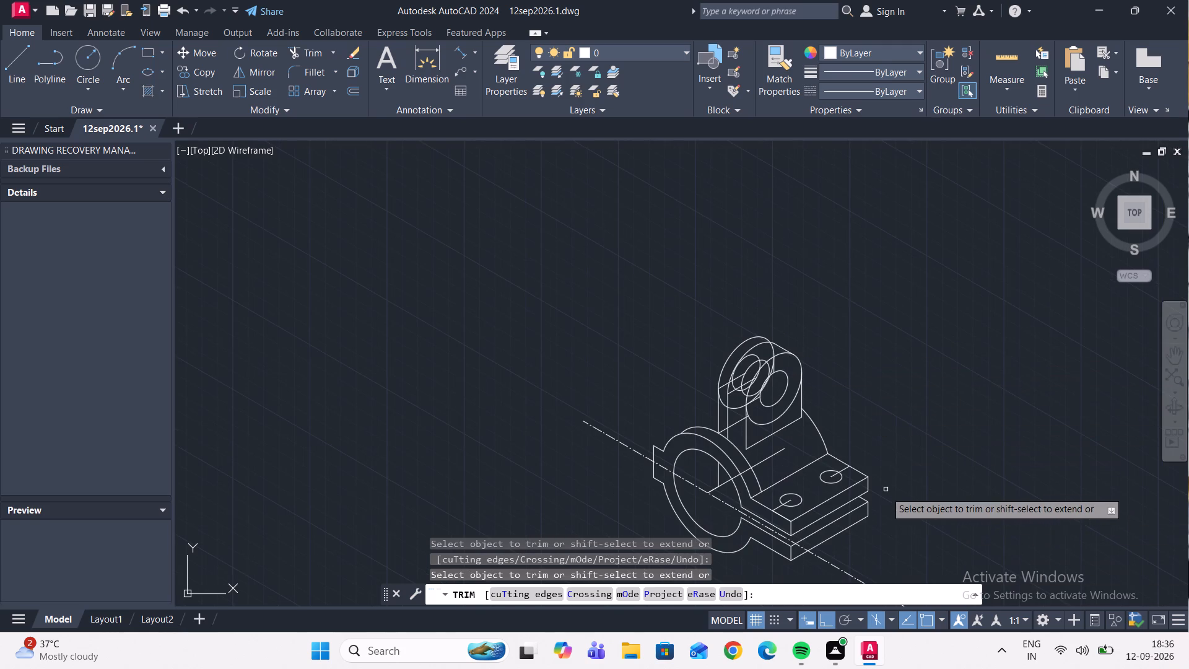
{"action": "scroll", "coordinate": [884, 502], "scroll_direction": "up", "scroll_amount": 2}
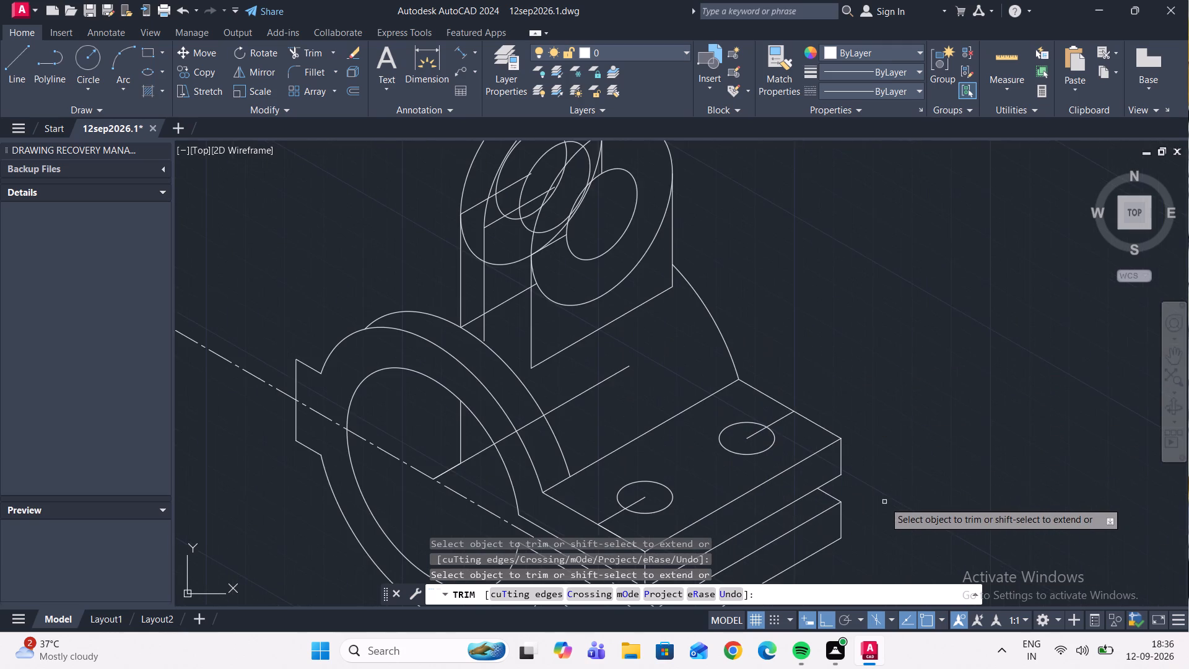
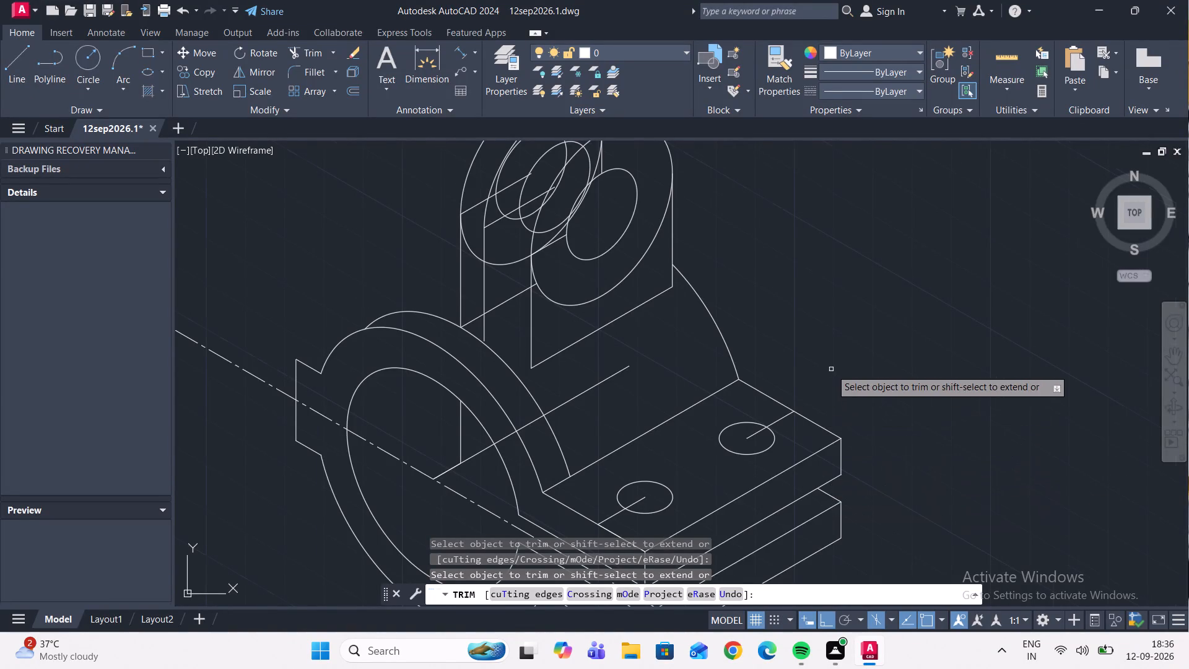
End the active Trim operation on the isometric bracket drawing.
{"action": "scroll", "coordinate": [831, 369], "scroll_direction": "down", "scroll_amount": 2}
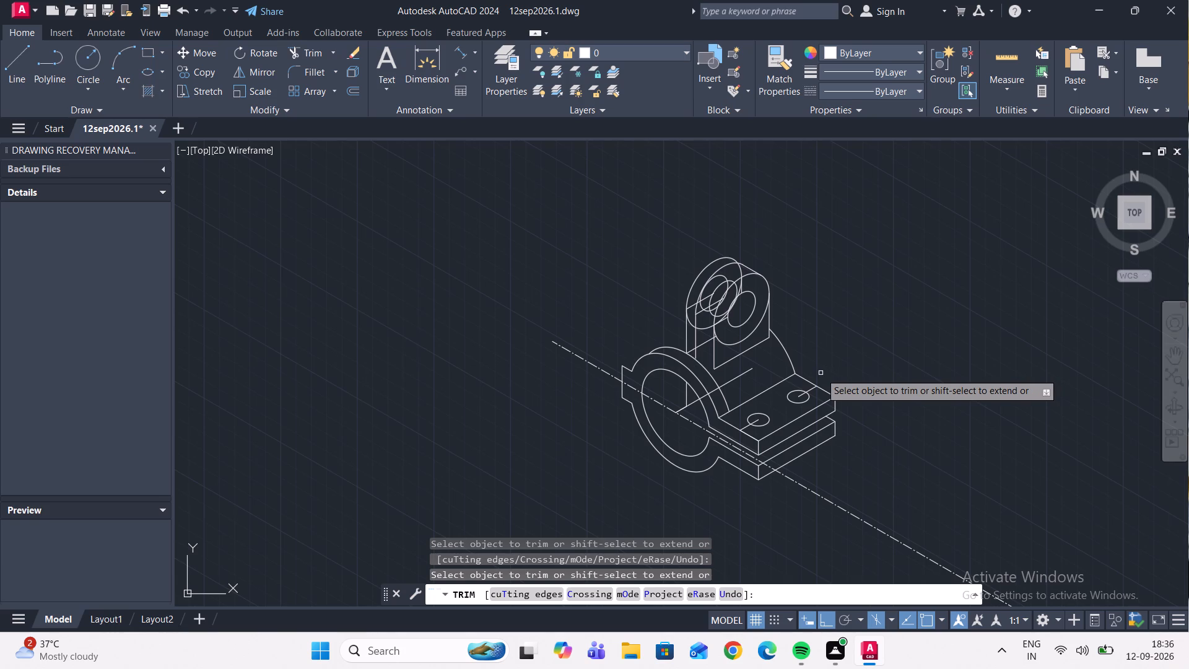
{"action": "key", "text": "Escape"}
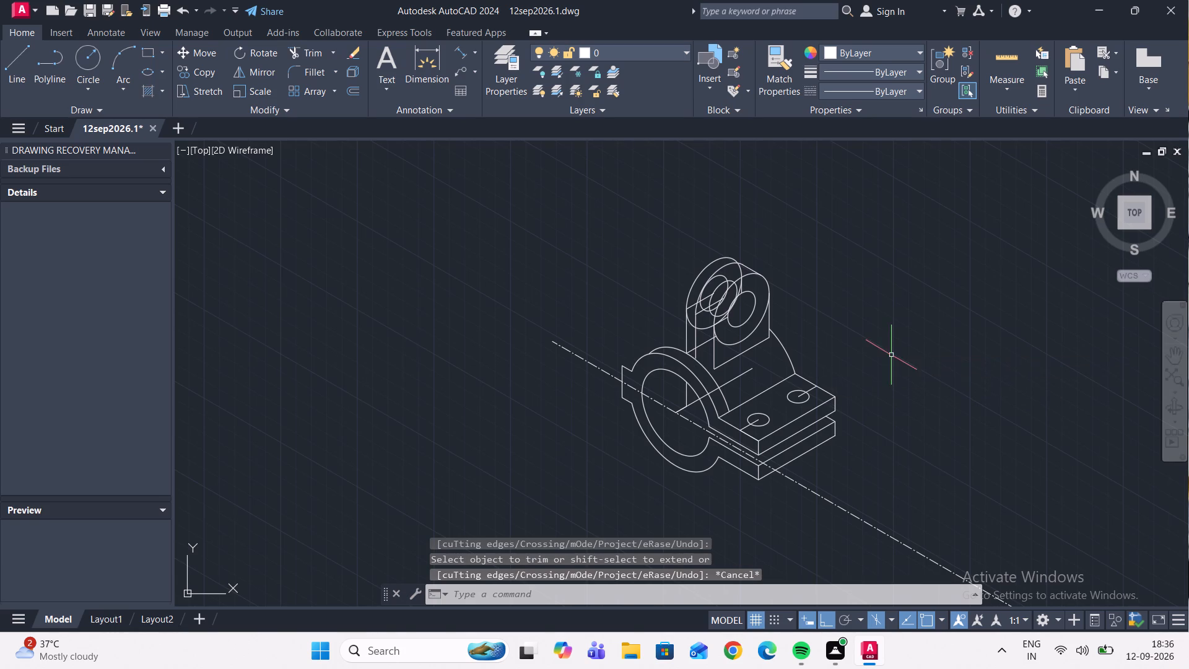
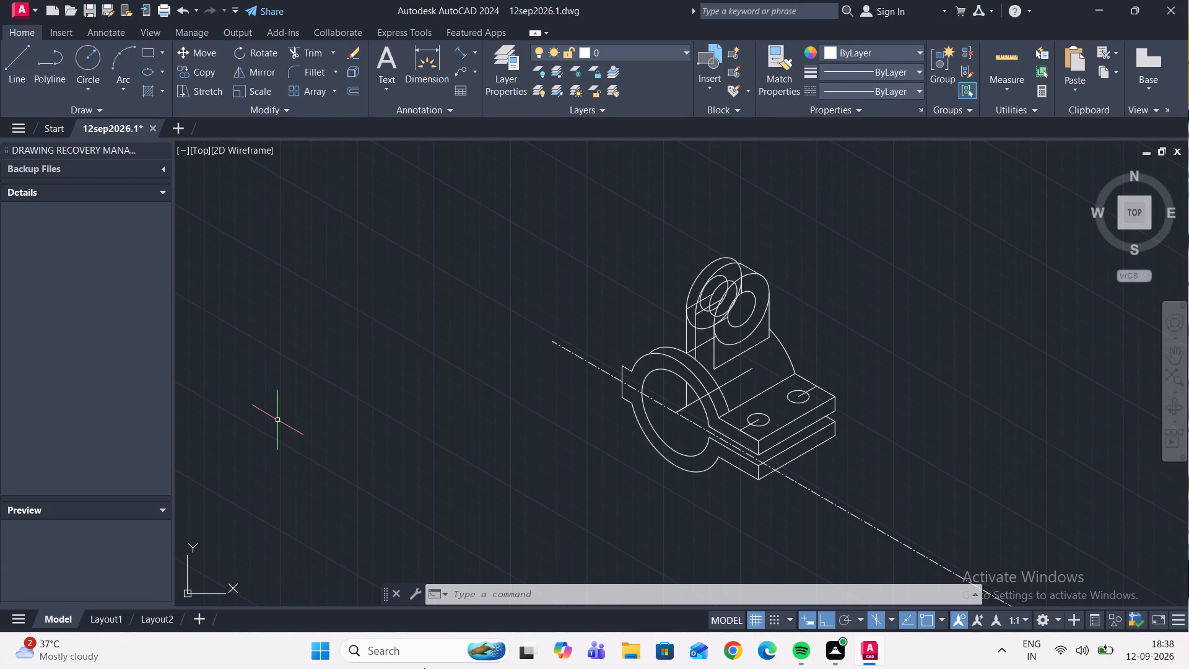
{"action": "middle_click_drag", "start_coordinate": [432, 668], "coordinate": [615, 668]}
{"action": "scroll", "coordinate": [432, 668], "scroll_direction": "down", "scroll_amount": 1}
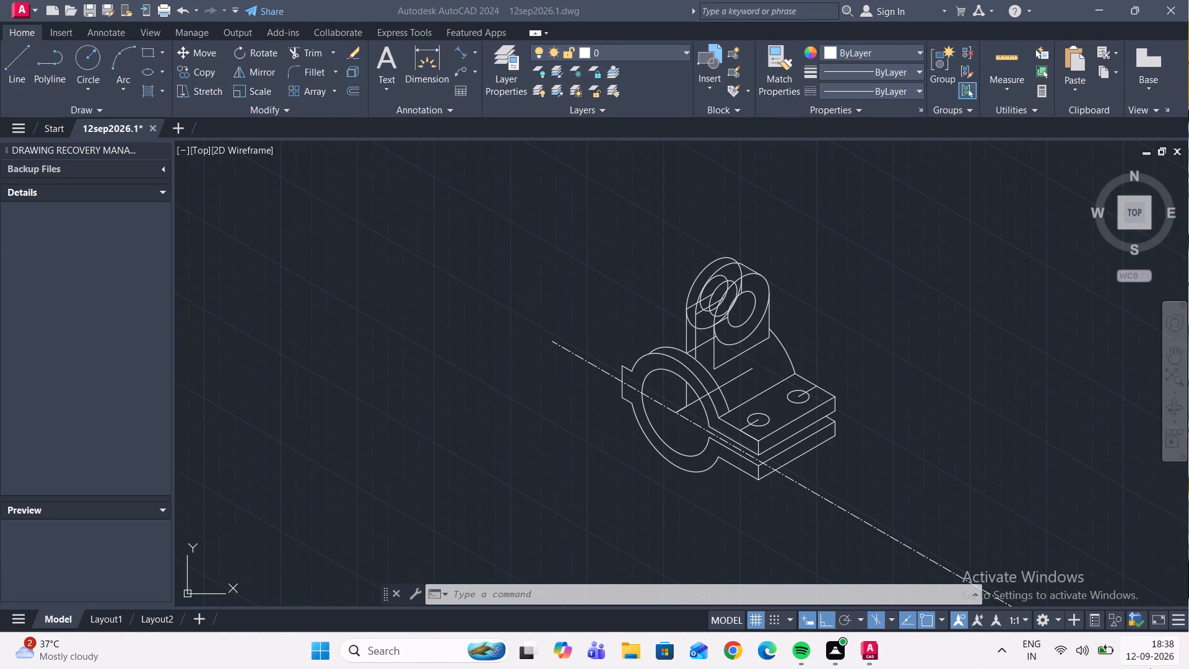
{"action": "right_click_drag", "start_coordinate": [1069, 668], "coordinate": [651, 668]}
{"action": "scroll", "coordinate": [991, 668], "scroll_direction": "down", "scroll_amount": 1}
Trim the rear arc segments, the vertical line and the short sloping line that cross the lug's front face around its hole.
{"action": "scroll", "coordinate": [767, 300], "scroll_direction": "up", "scroll_amount": 1}
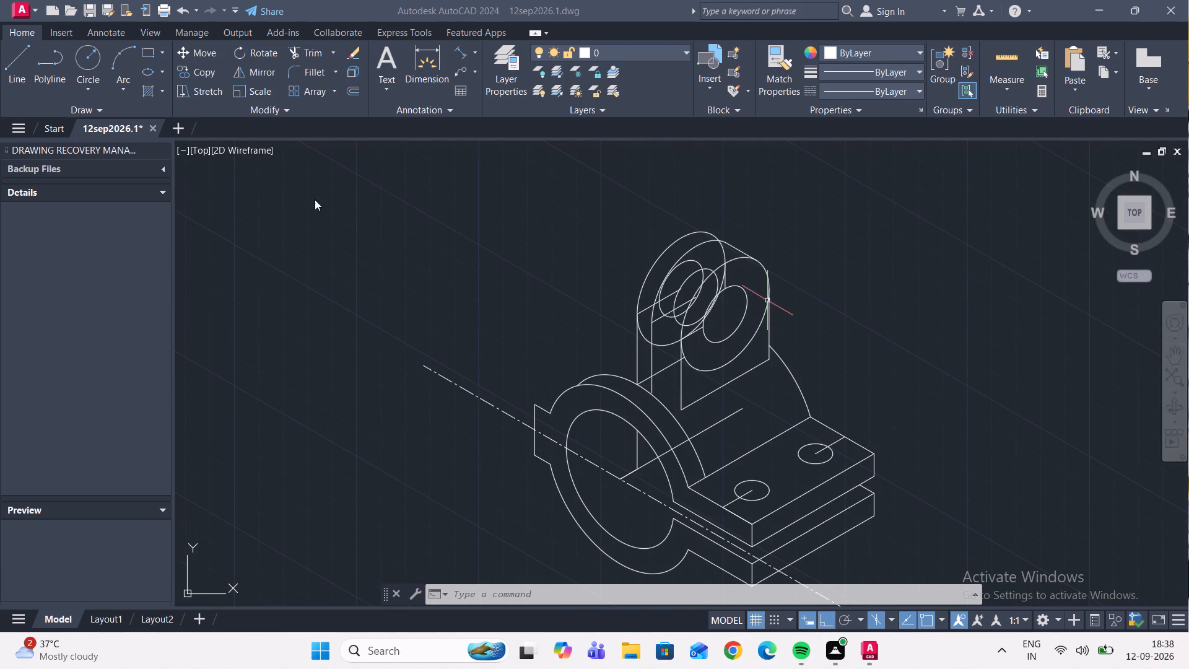
{"action": "left_click", "coordinate": [307, 51]}
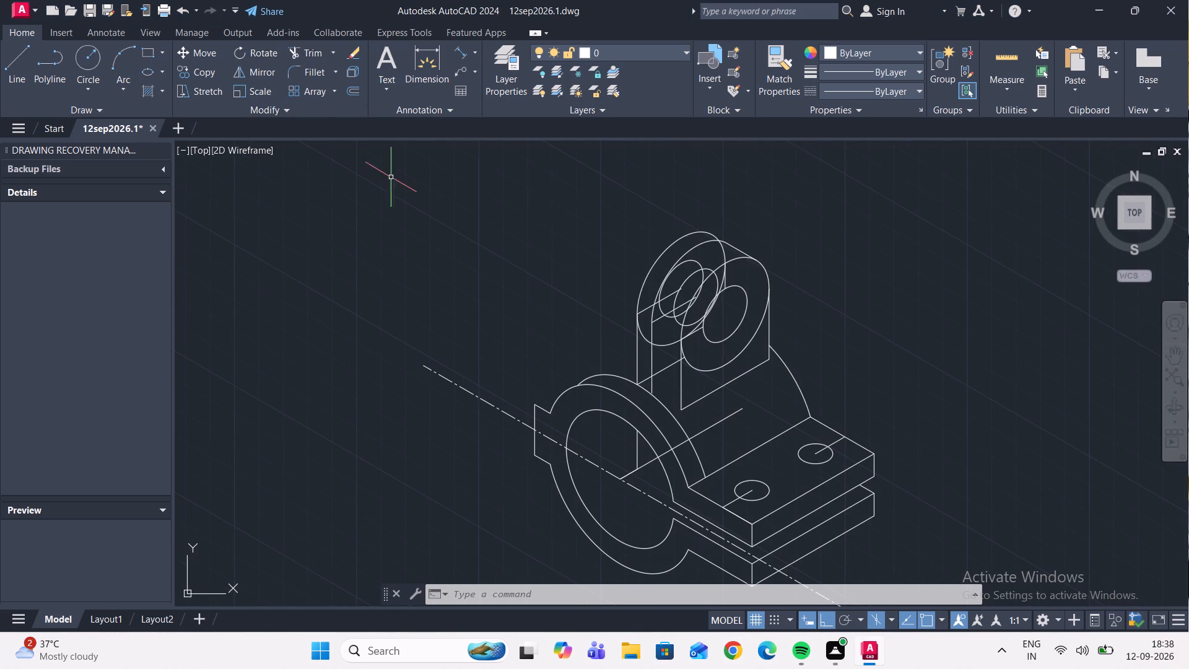
{"action": "scroll", "coordinate": [705, 310], "scroll_direction": "up", "scroll_amount": 4}
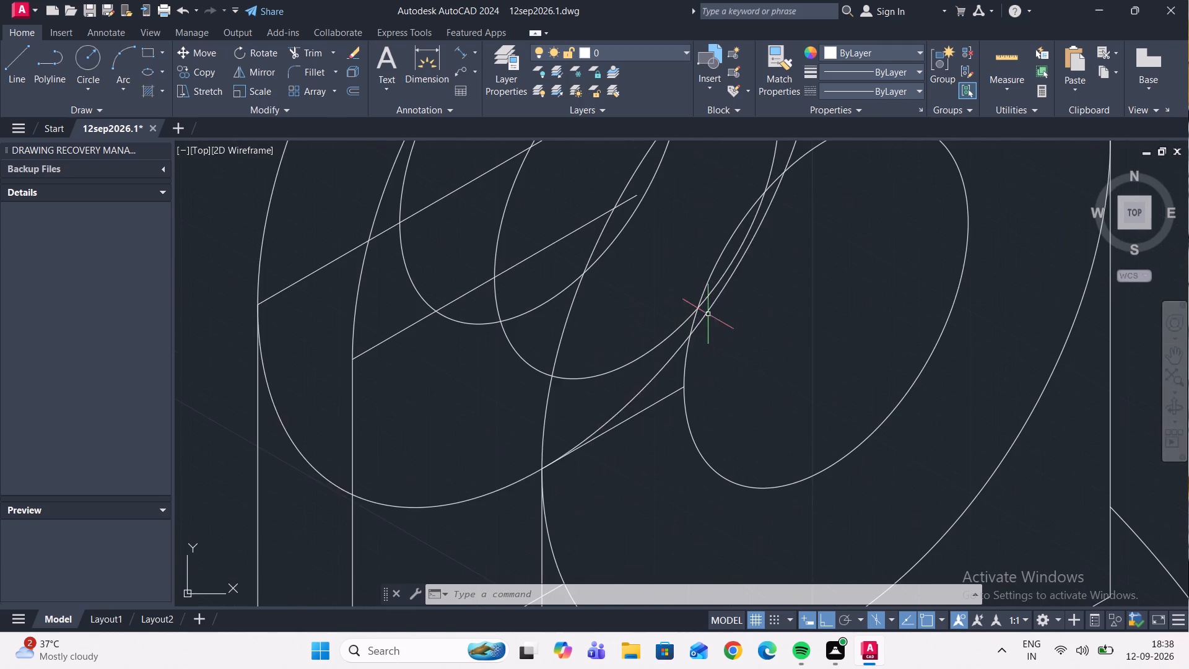
{"action": "left_click", "coordinate": [303, 50]}
{"action": "left_click", "coordinate": [710, 308]}
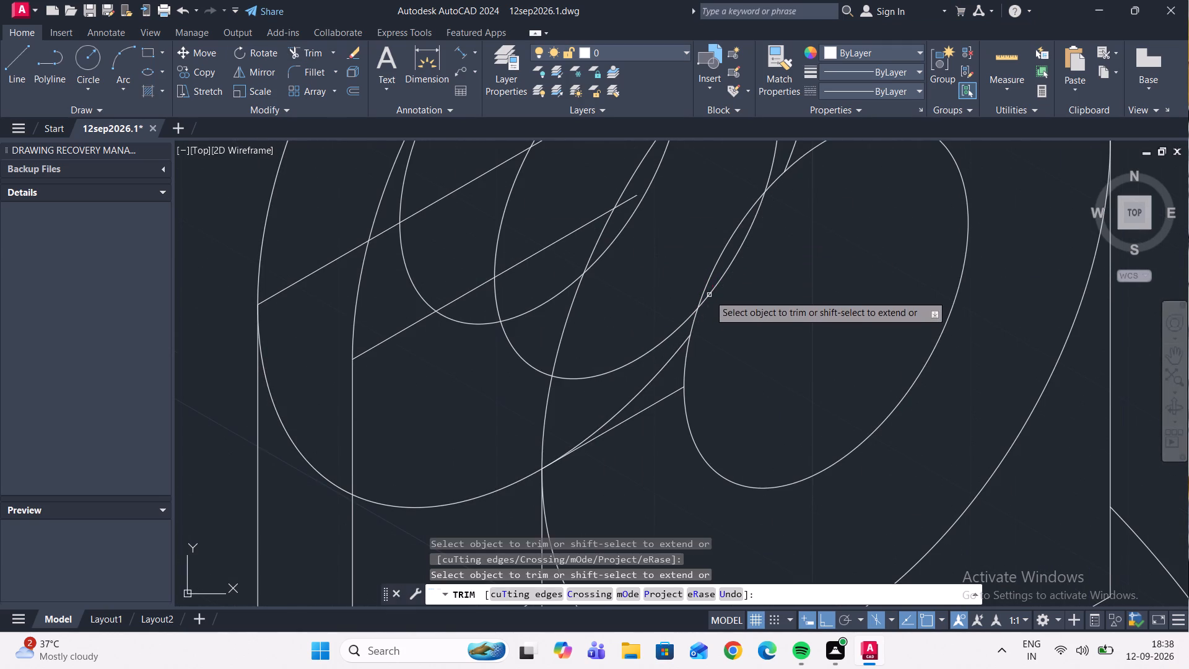
{"action": "left_click", "coordinate": [709, 294]}
{"action": "scroll", "coordinate": [733, 278], "scroll_direction": "down", "scroll_amount": 3}
{"action": "scroll", "coordinate": [752, 225], "scroll_direction": "up", "scroll_amount": 2}
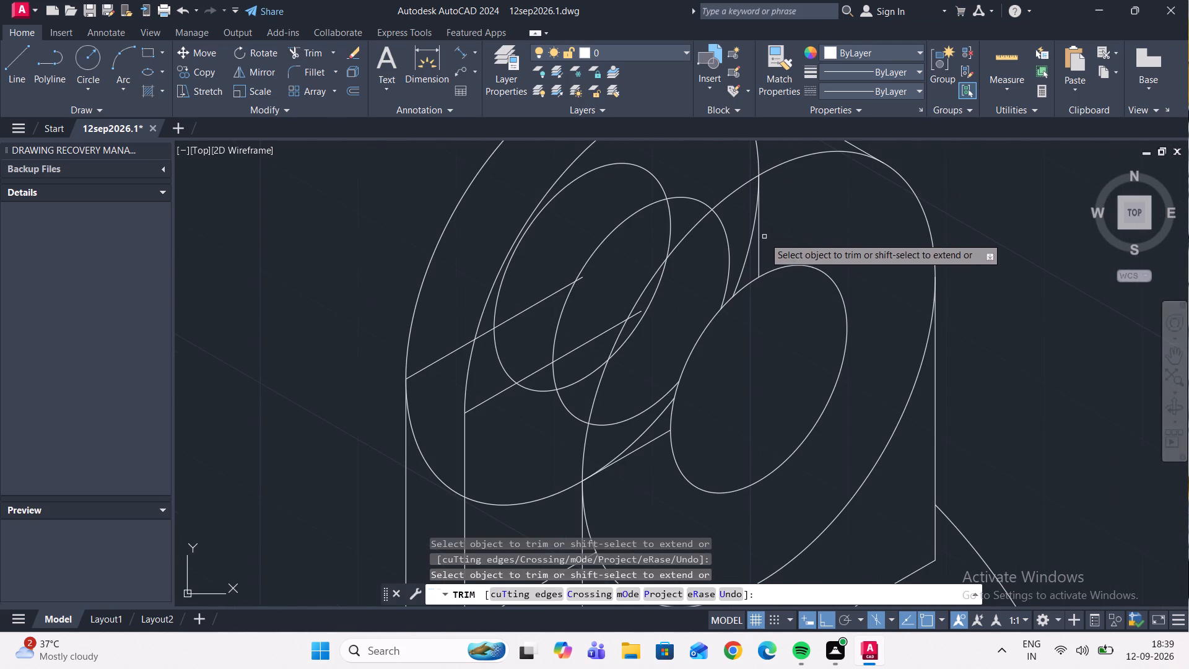
{"action": "left_click", "coordinate": [759, 251]}
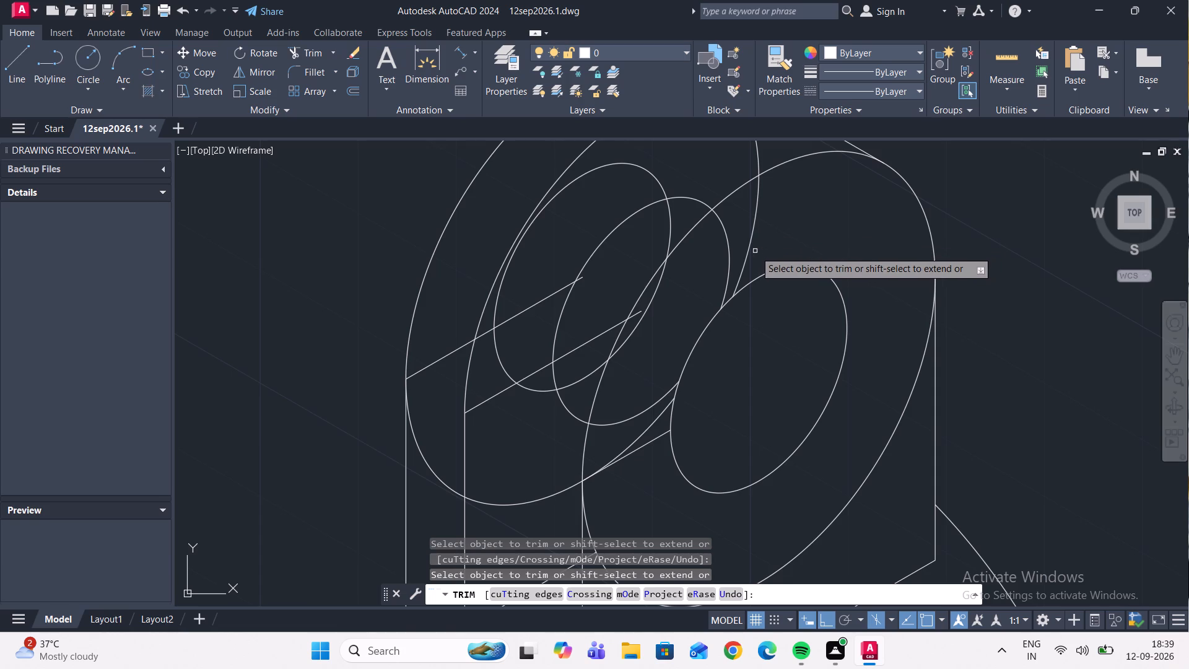
{"action": "left_click", "coordinate": [748, 253]}
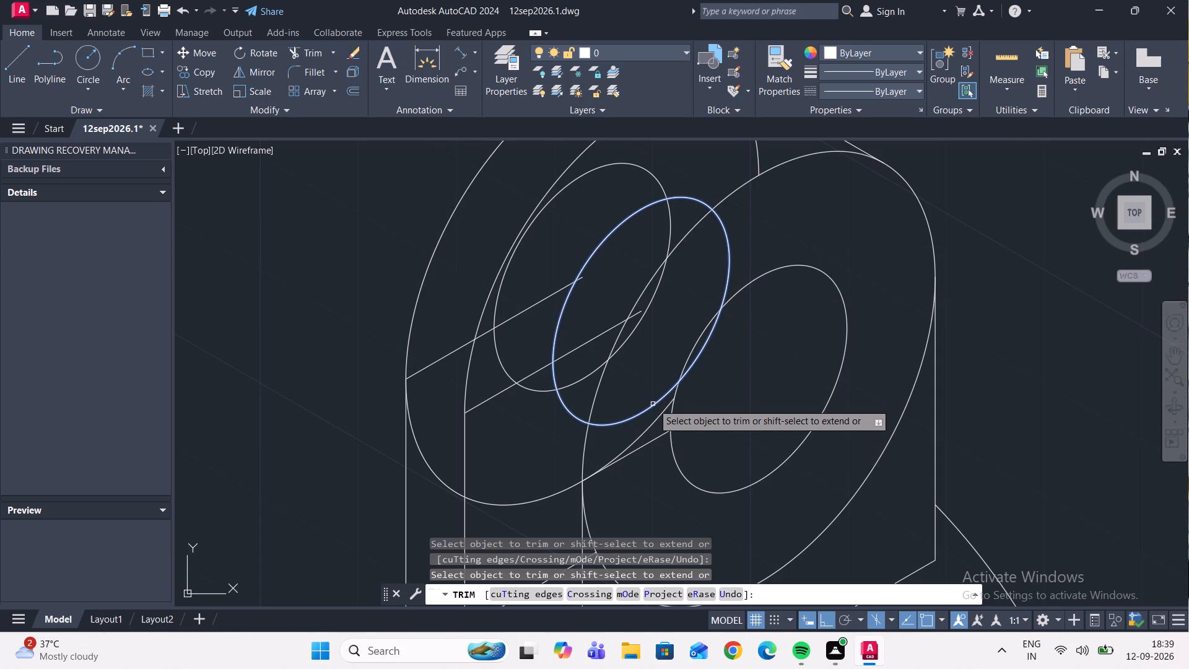
{"action": "left_click", "coordinate": [656, 401], "text": "shift"}
{"action": "left_click", "coordinate": [654, 427]}
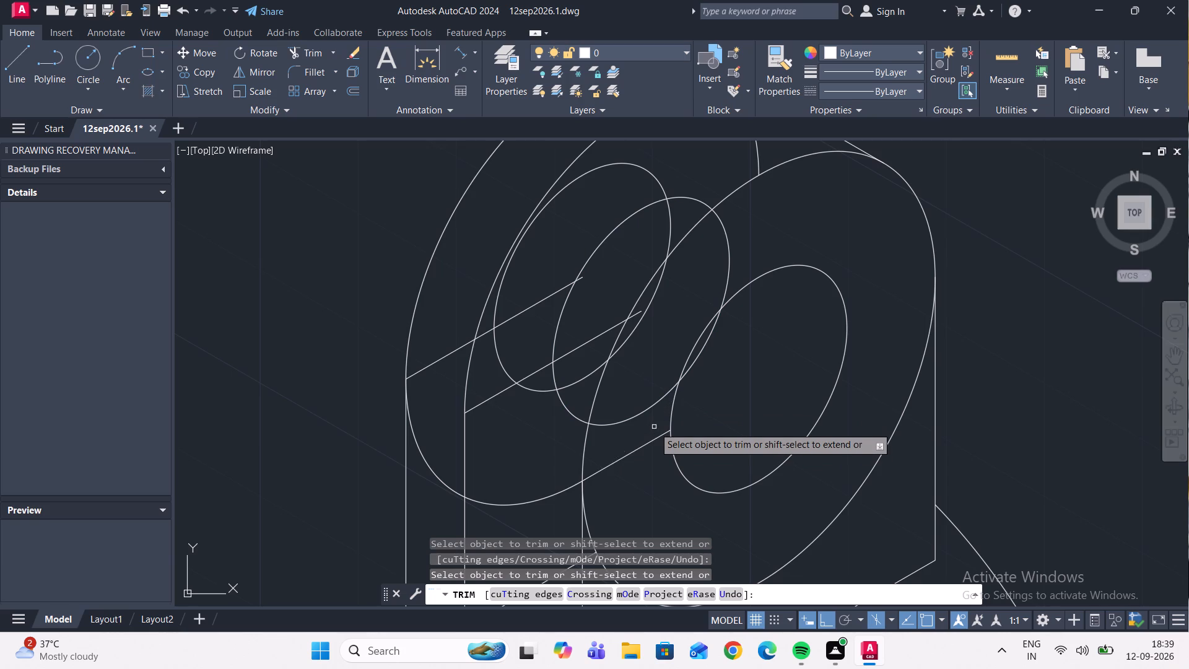
{"action": "left_click", "coordinate": [654, 439]}
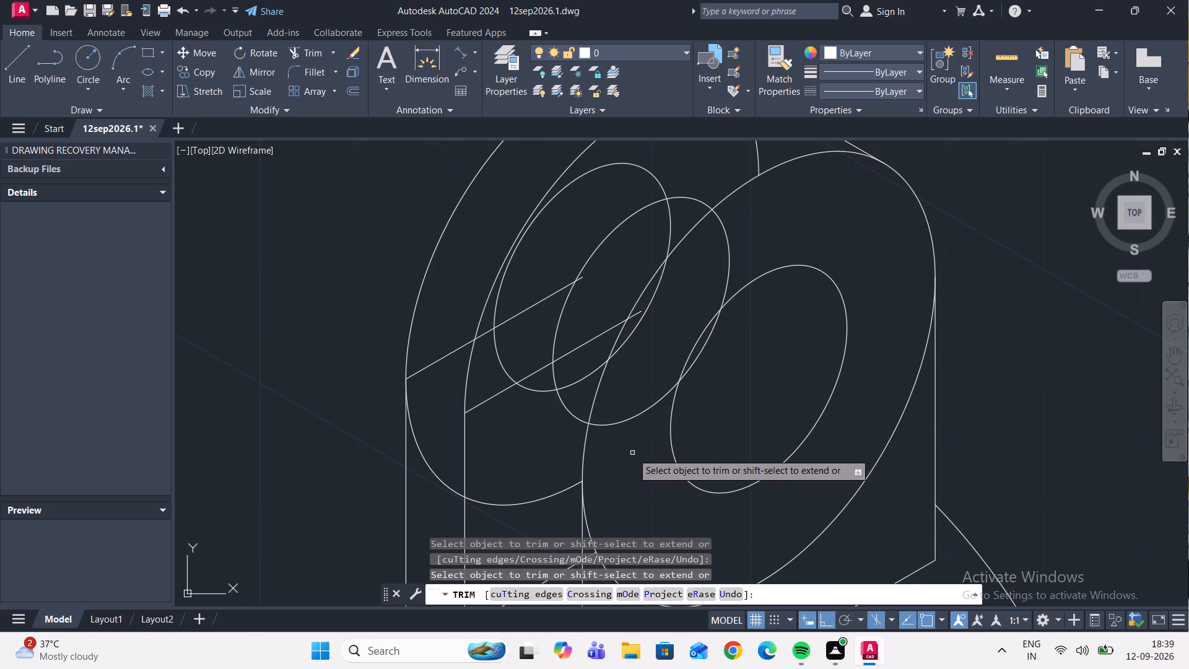
Trim the rear base line past the front vertical edge, the front outline's lower arc, and the rear arc between the vertical edges.
{"action": "scroll", "coordinate": [589, 416], "scroll_direction": "down", "scroll_amount": 2}
{"action": "scroll", "coordinate": [590, 473], "scroll_direction": "up", "scroll_amount": 2}
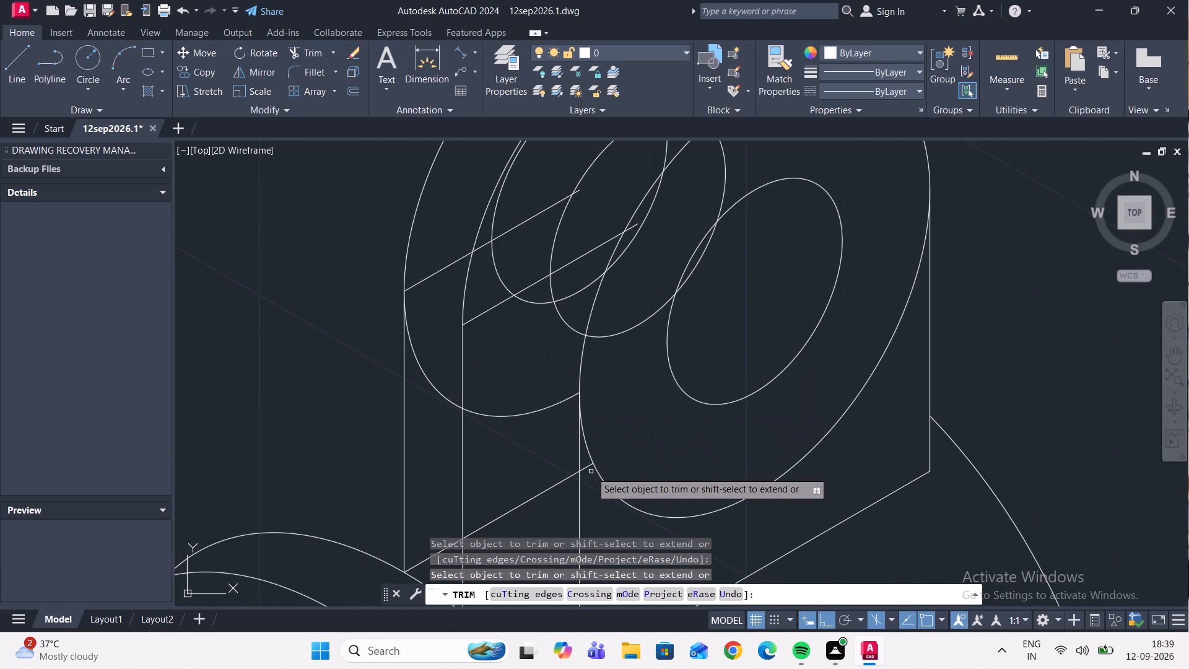
{"action": "scroll", "coordinate": [586, 468], "scroll_direction": "up", "scroll_amount": 1}
{"action": "left_click", "coordinate": [586, 468]}
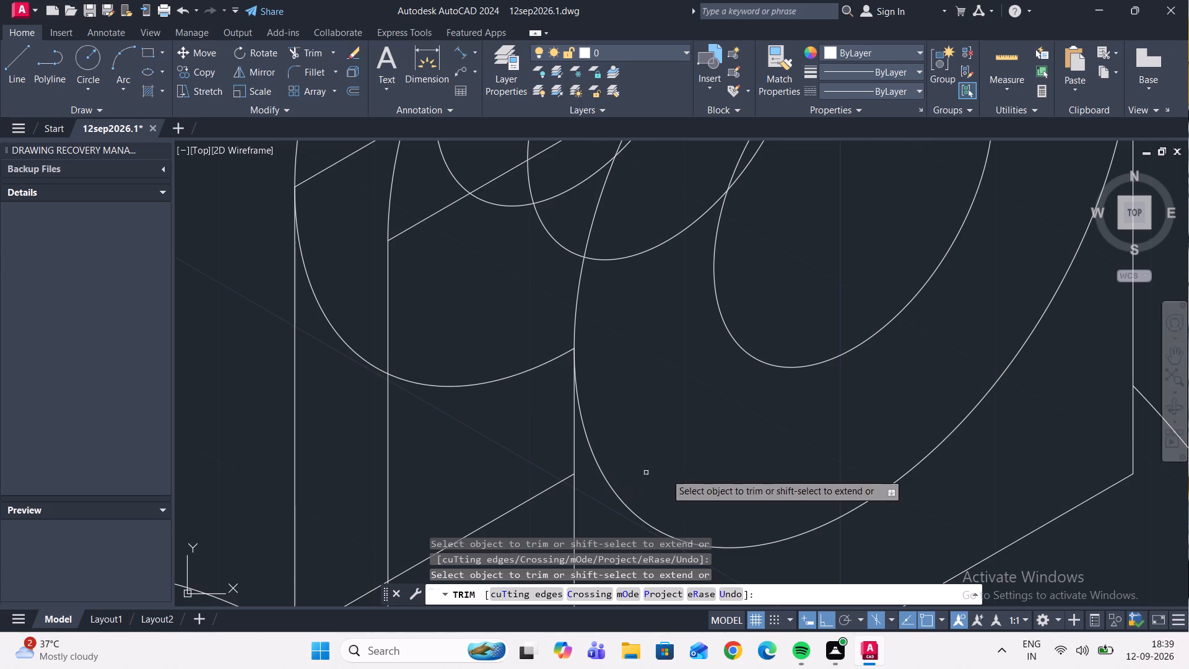
{"action": "left_click", "coordinate": [626, 504]}
{"action": "scroll", "coordinate": [650, 466], "scroll_direction": "down", "scroll_amount": 3}
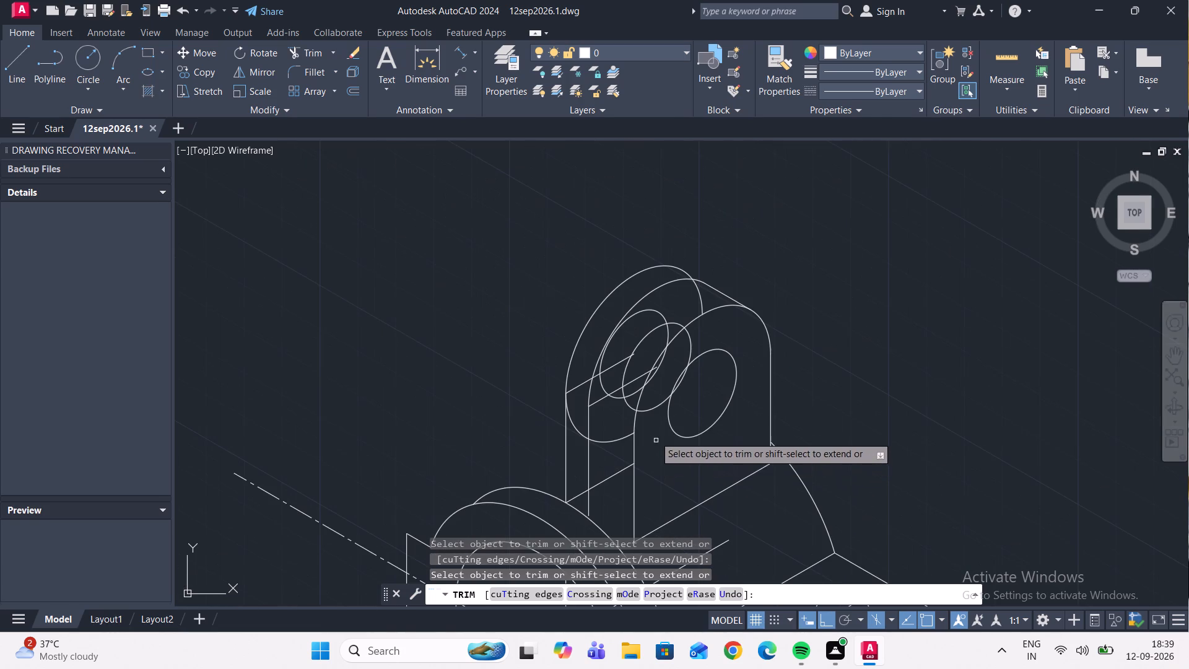
{"action": "scroll", "coordinate": [609, 444], "scroll_direction": "up", "scroll_amount": 1}
{"action": "left_click", "coordinate": [609, 443]}
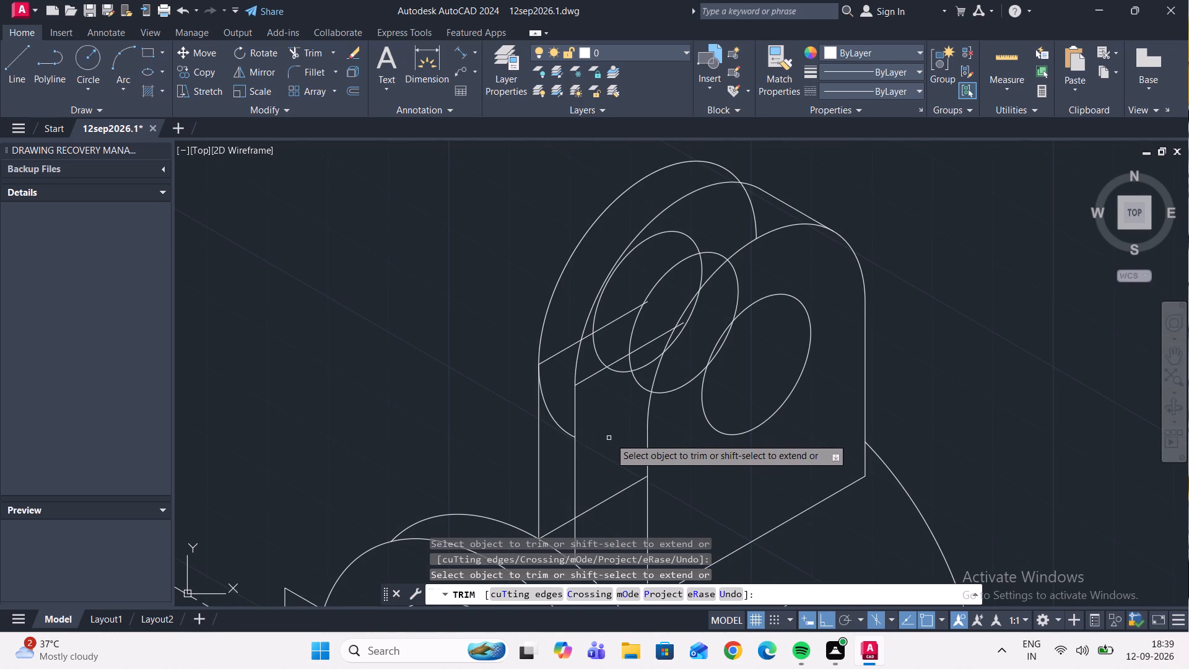
{"action": "key", "text": "Escape"}
Copy the lug's rearmost arc, hole ellipse, sloping centre line and vertical edge backward along the 150° isometric direction at distances 6 and 18.
{"action": "scroll", "coordinate": [611, 435], "scroll_direction": "down", "scroll_amount": 1}
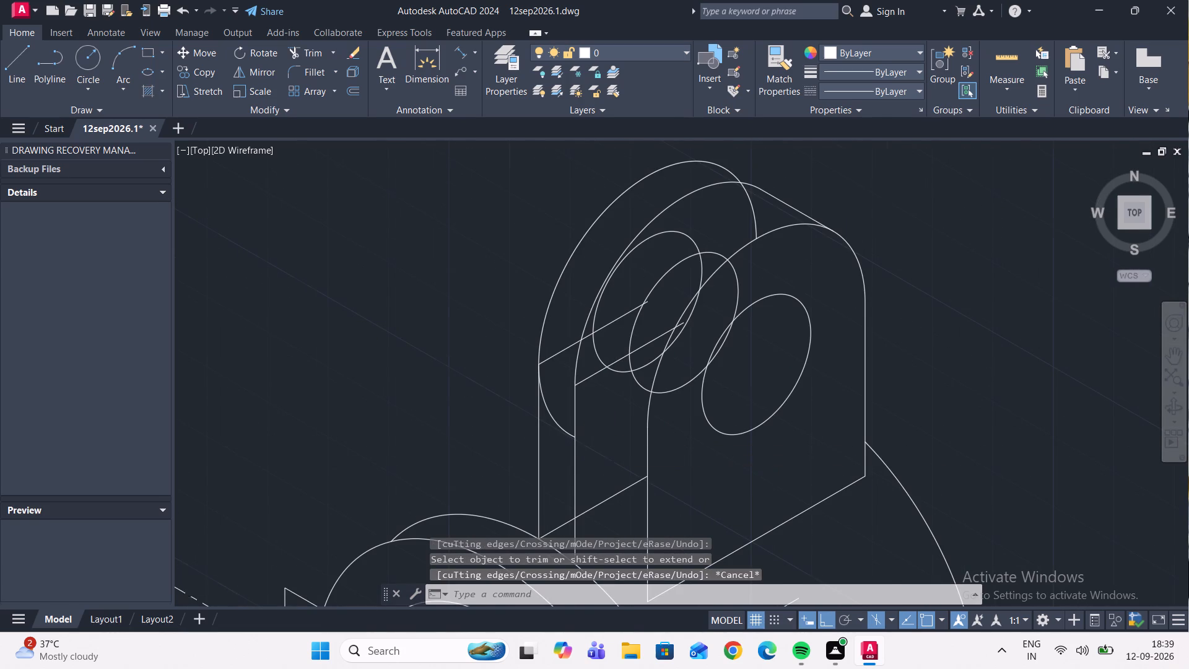
{"action": "scroll", "coordinate": [612, 407], "scroll_direction": "up", "scroll_amount": 1}
{"action": "scroll", "coordinate": [621, 428], "scroll_direction": "down", "scroll_amount": 1}
{"action": "middle_click_drag", "start_coordinate": [603, 465], "coordinate": [606, 463]}
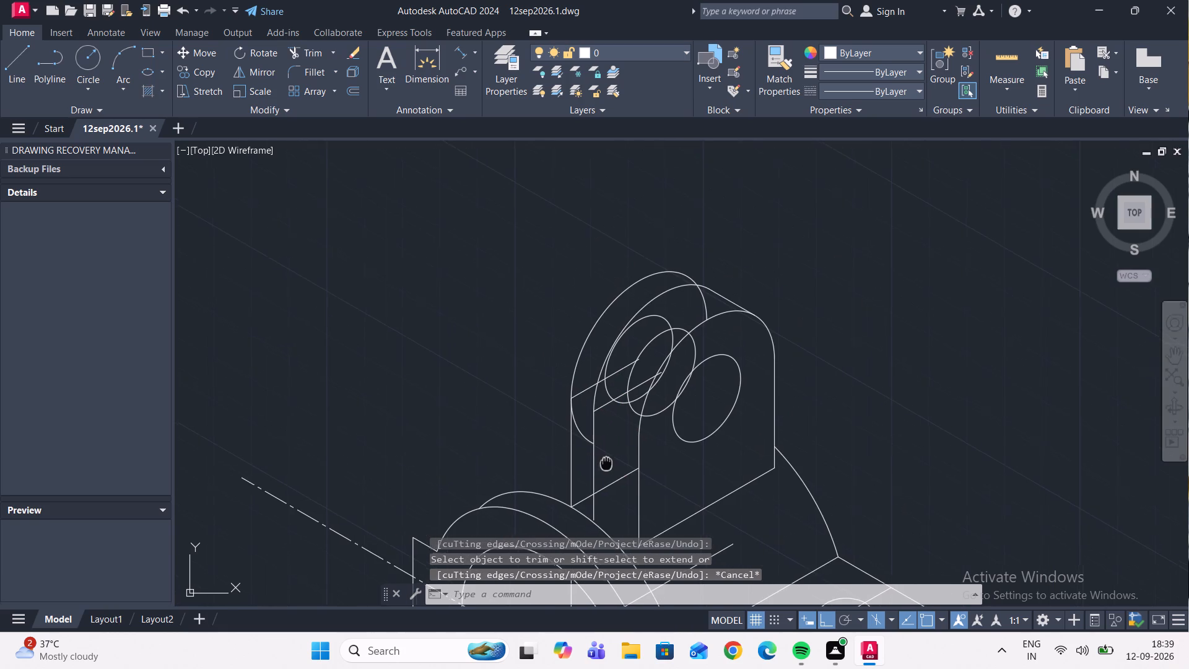
{"action": "middle_click_drag", "start_coordinate": [606, 463], "coordinate": [632, 464]}
{"action": "scroll", "coordinate": [608, 456], "scroll_direction": "up", "scroll_amount": 1}
{"action": "left_click", "coordinate": [597, 468]}
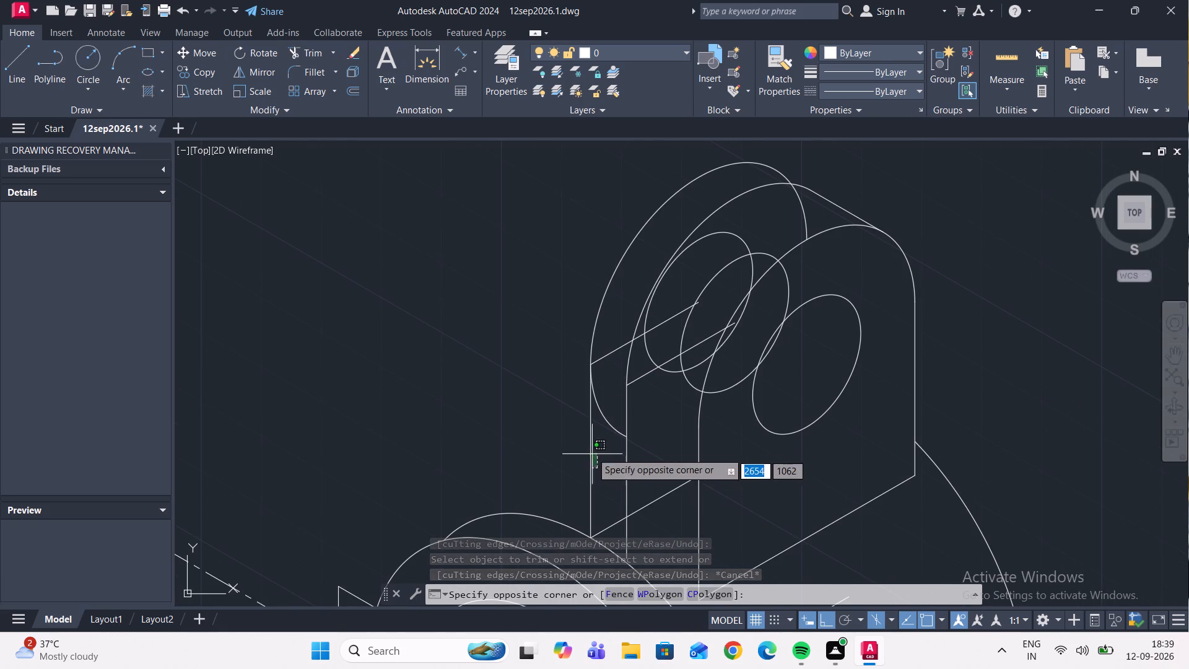
{"action": "left_click", "coordinate": [583, 444]}
{"action": "scroll", "coordinate": [606, 413], "scroll_direction": "up", "scroll_amount": 2}
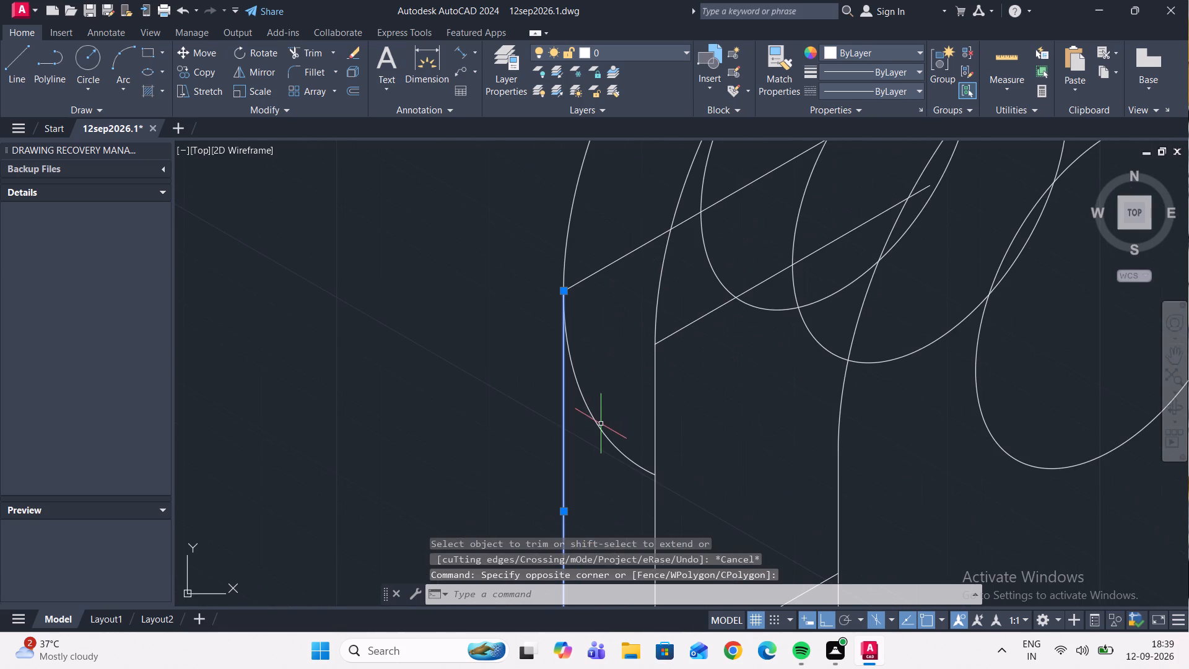
{"action": "left_click", "coordinate": [601, 424]}
{"action": "middle_click_drag", "start_coordinate": [609, 404], "coordinate": [611, 528]}
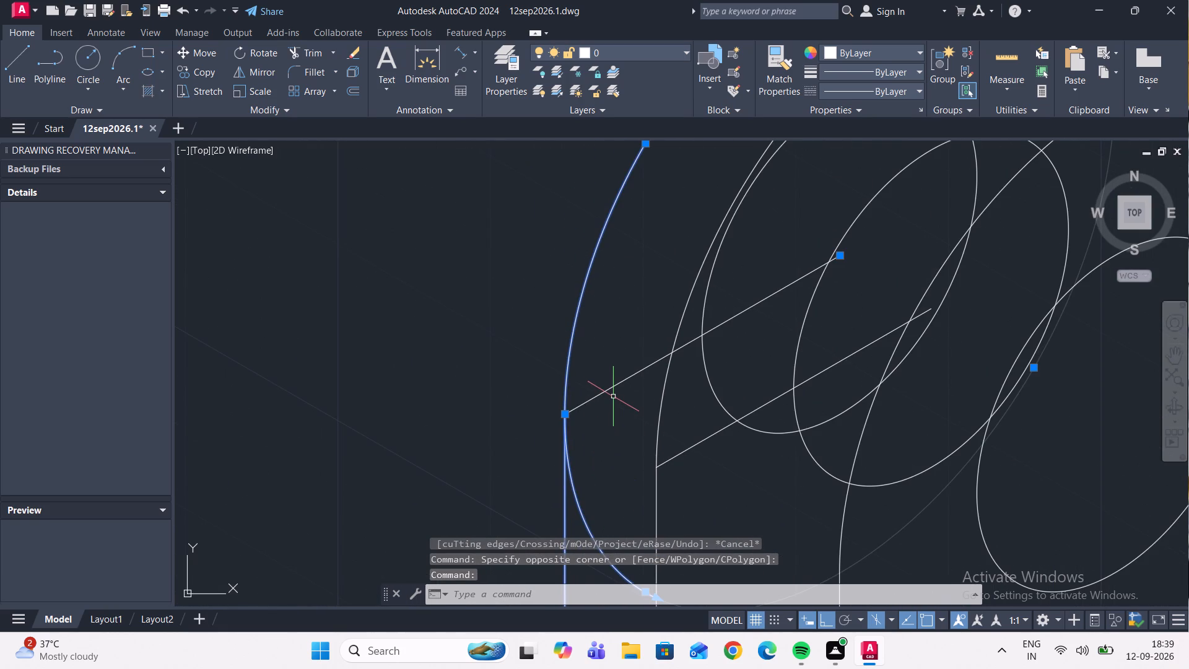
{"action": "left_click", "coordinate": [612, 391]}
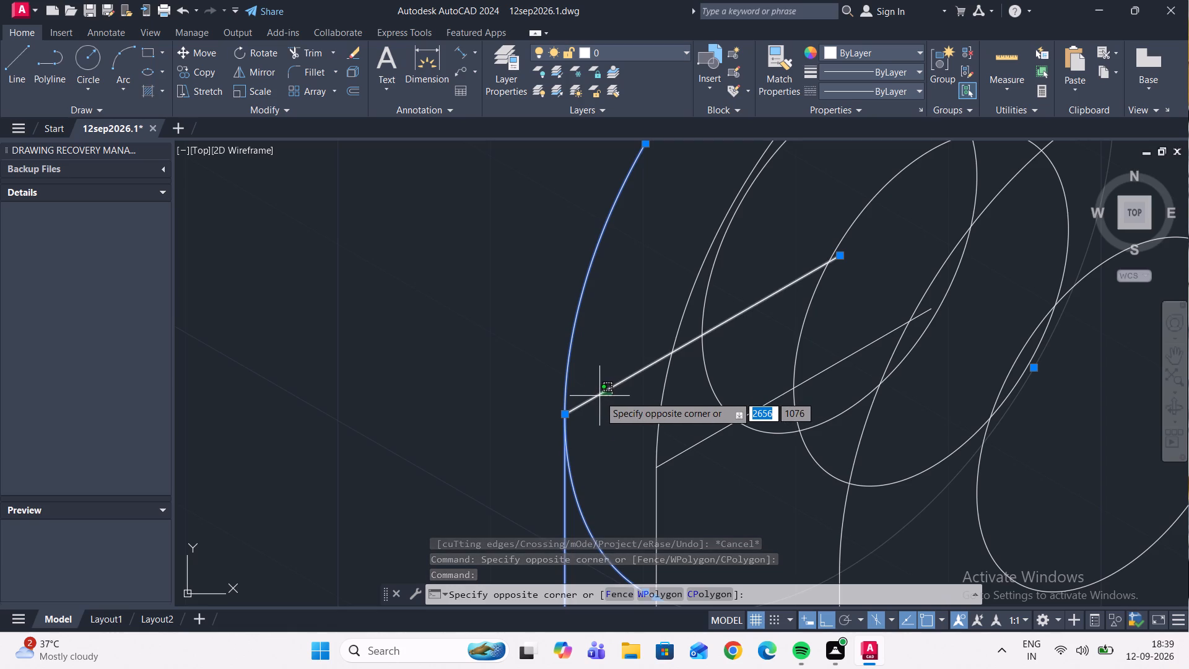
{"action": "left_click", "coordinate": [597, 390]}
{"action": "scroll", "coordinate": [625, 403], "scroll_direction": "down", "scroll_amount": 1}
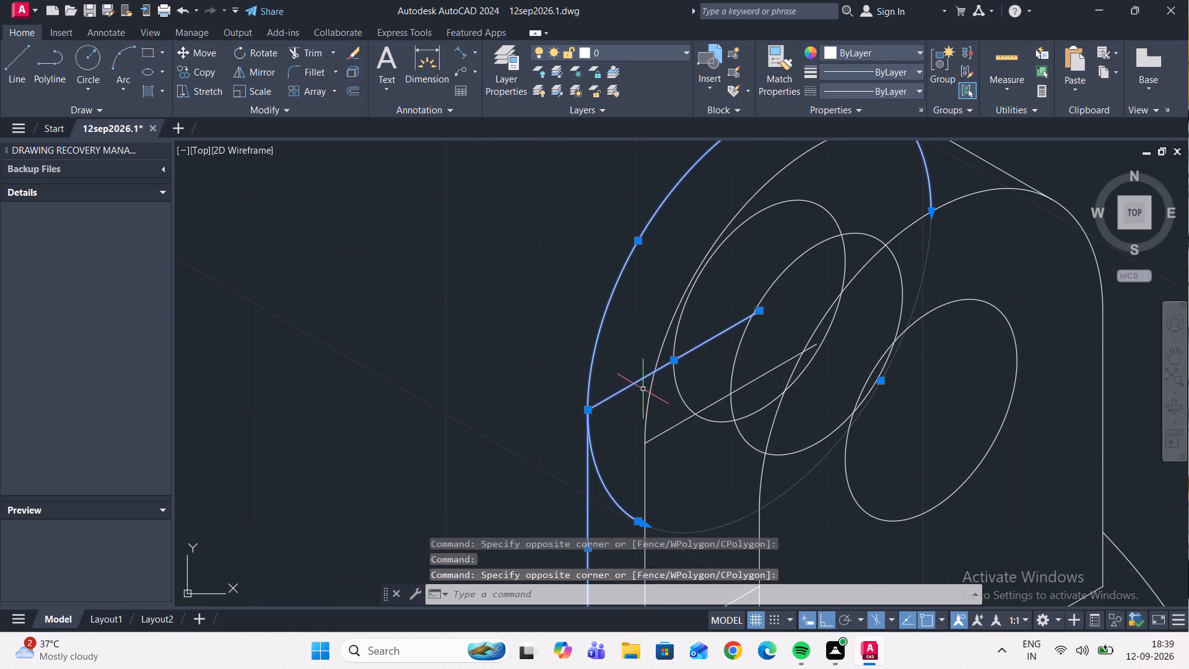
{"action": "scroll", "coordinate": [664, 379], "scroll_direction": "down", "scroll_amount": 1}
{"action": "scroll", "coordinate": [666, 374], "scroll_direction": "up", "scroll_amount": 1}
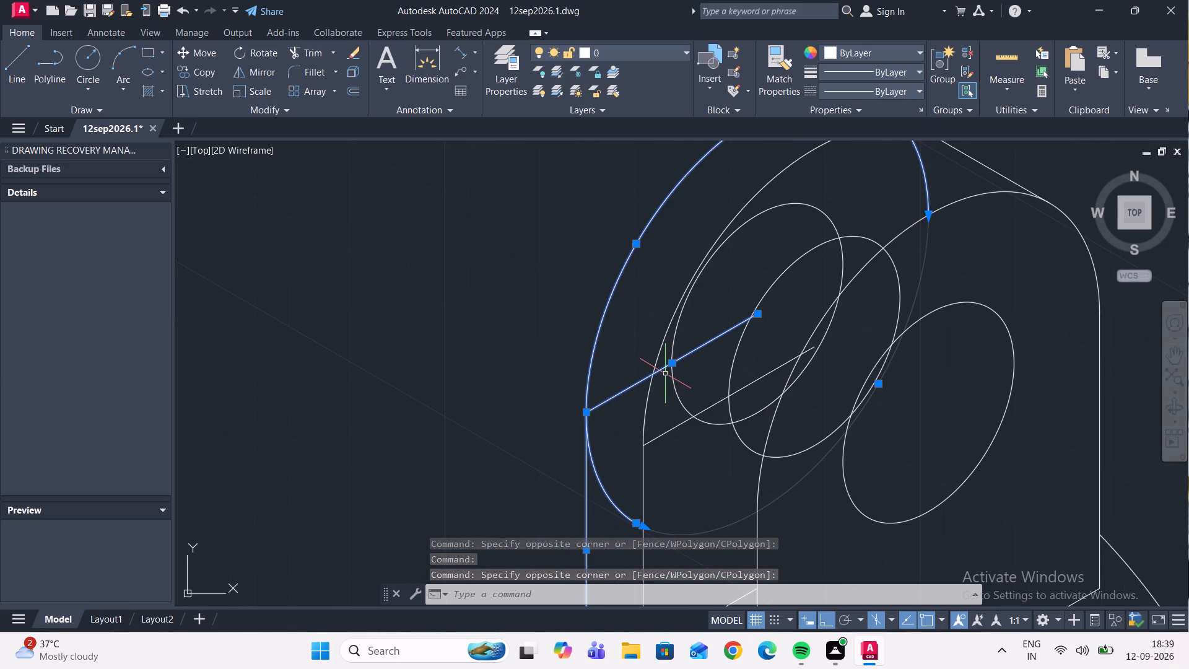
{"action": "left_click", "coordinate": [674, 375]}
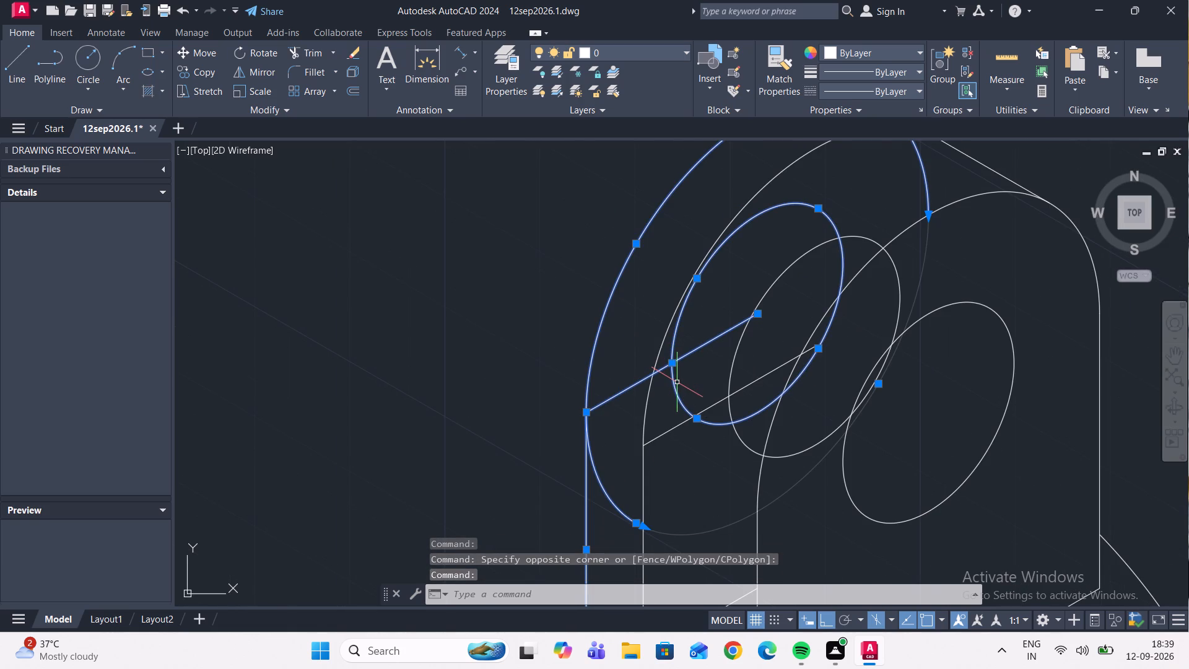
{"action": "scroll", "coordinate": [677, 382], "scroll_direction": "down", "scroll_amount": 2}
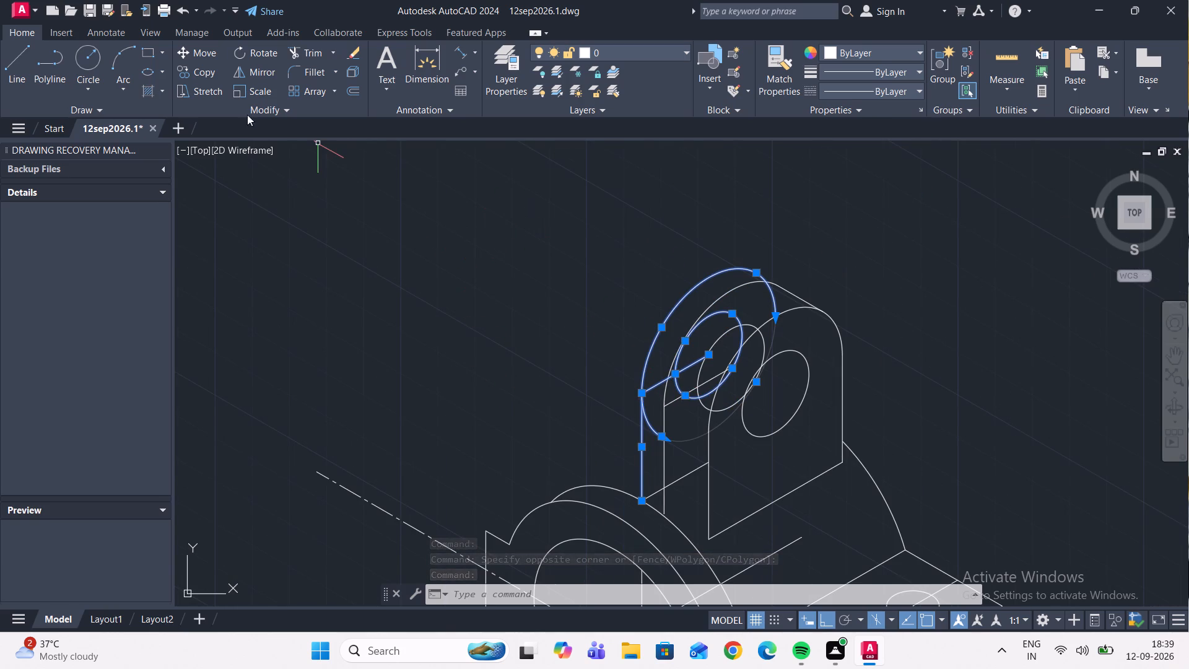
{"action": "left_click", "coordinate": [202, 73]}
{"action": "scroll", "coordinate": [625, 497], "scroll_direction": "up", "scroll_amount": 1}
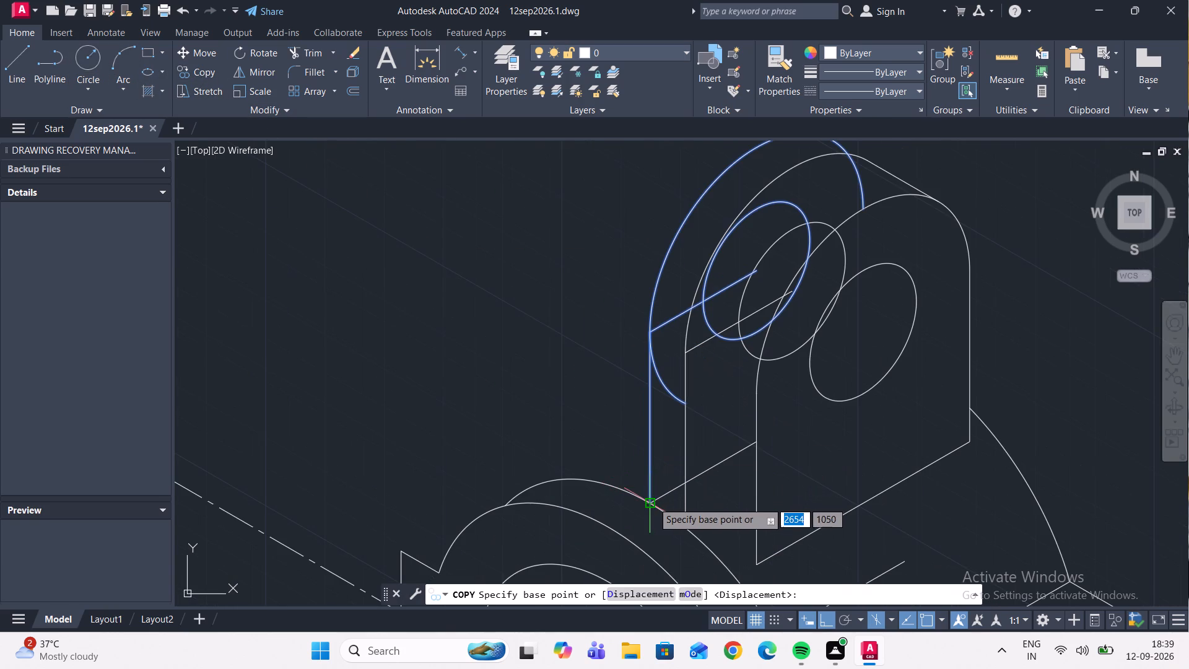
{"action": "left_click", "coordinate": [649, 501]}
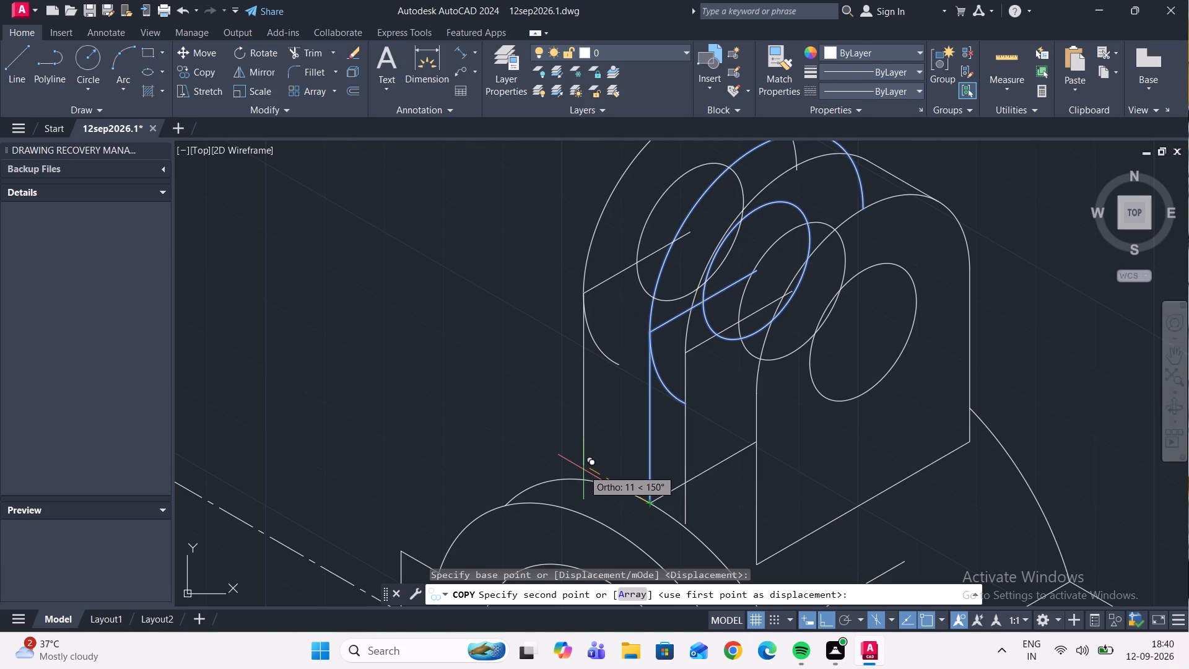
{"action": "key", "text": "6"}
{"action": "key", "text": "Return"}
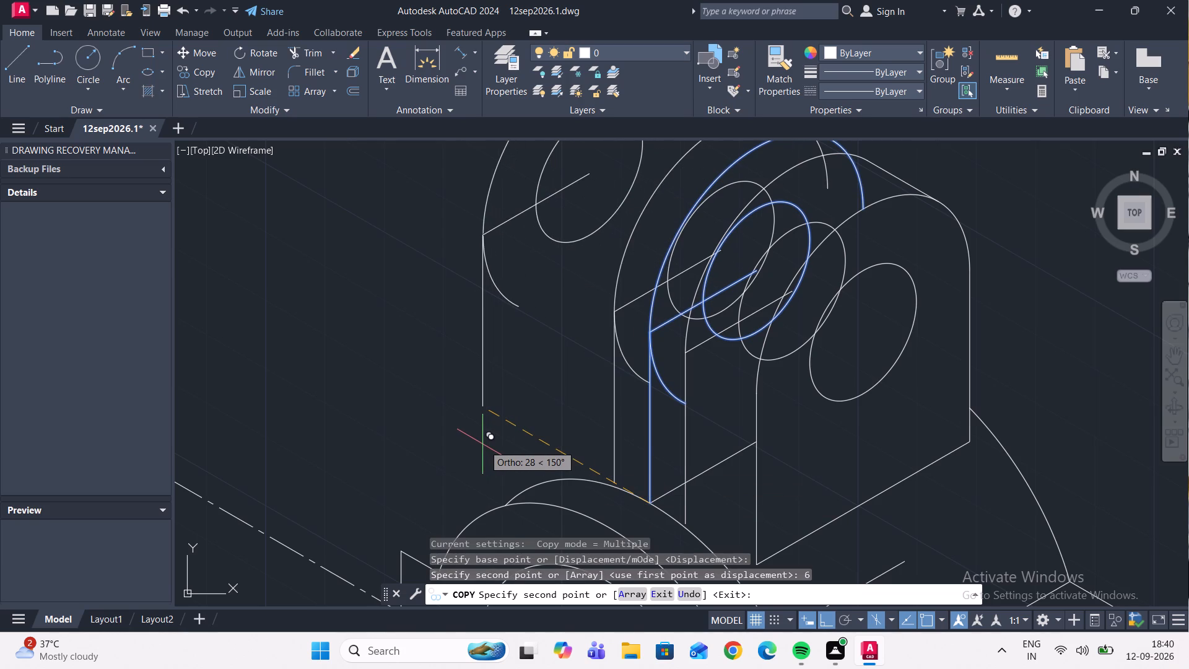
{"action": "type", "text": "18"}
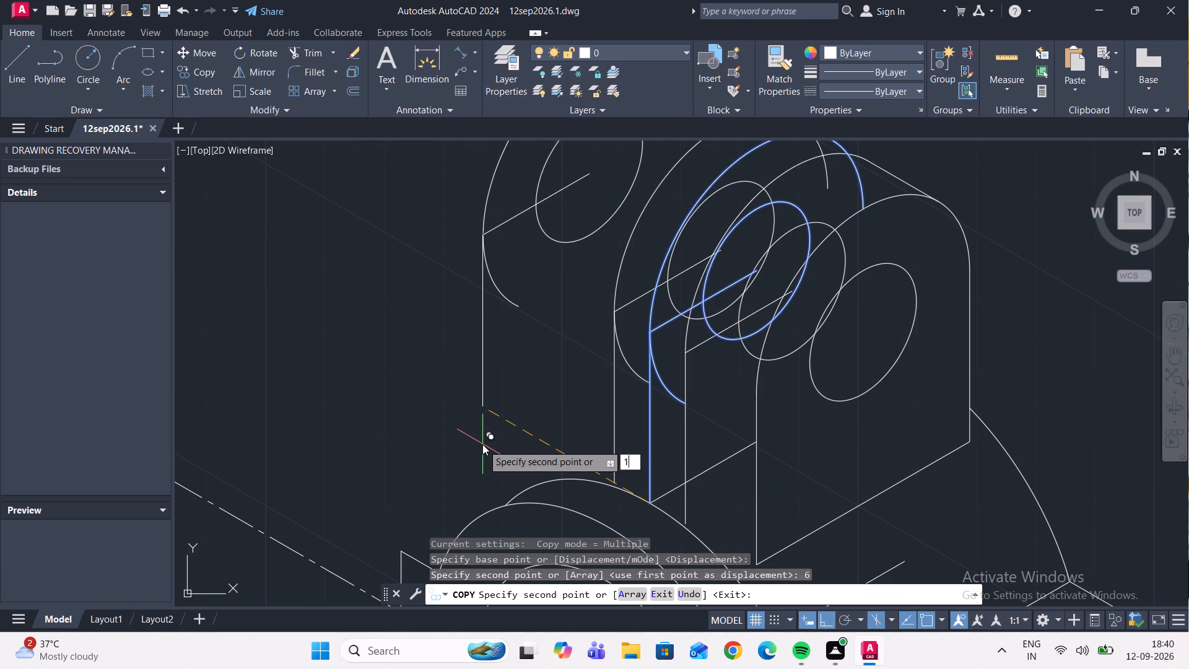
{"action": "key", "text": "Return"}
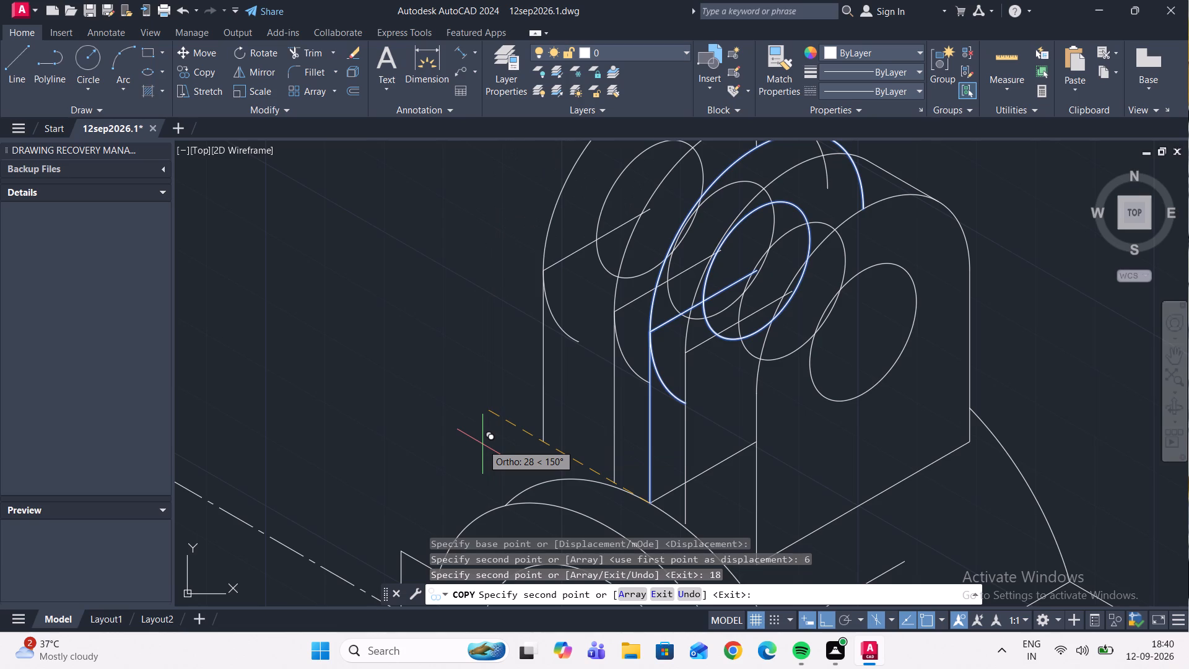
{"action": "key", "text": "Escape"}
Draw a sloping line joining the tops of the two rearmost lug arcs to form the rear plate's upper edge.
{"action": "scroll", "coordinate": [650, 461], "scroll_direction": "down", "scroll_amount": 2}
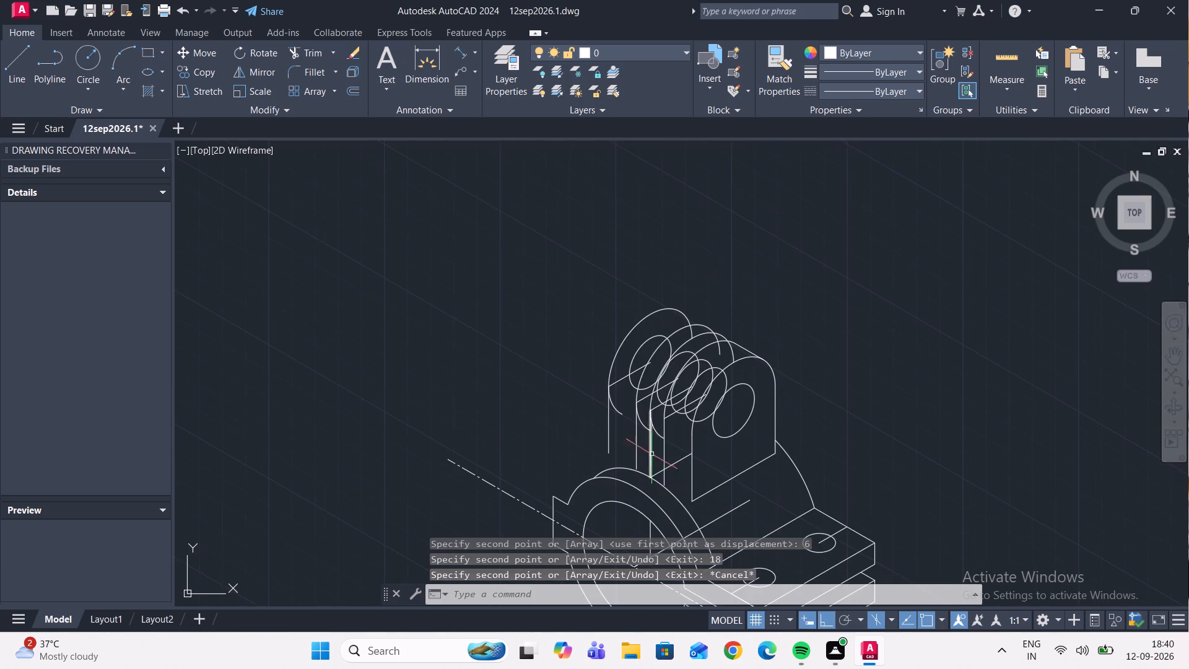
{"action": "scroll", "coordinate": [662, 353], "scroll_direction": "up", "scroll_amount": 1}
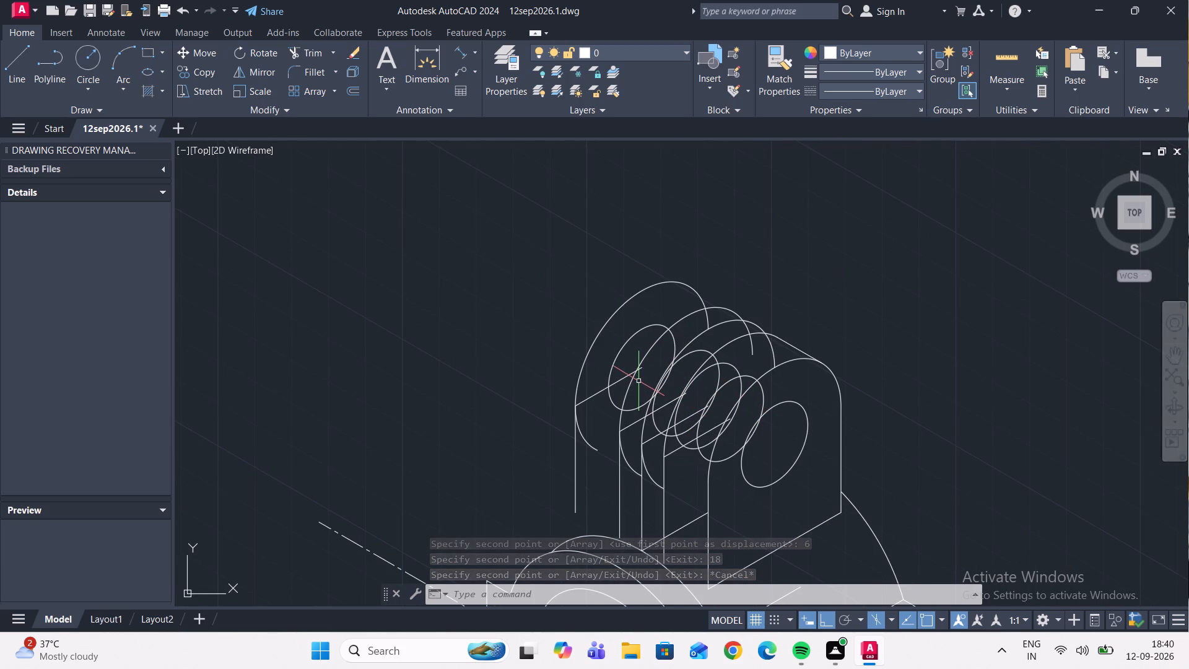
{"action": "left_click", "coordinate": [14, 65]}
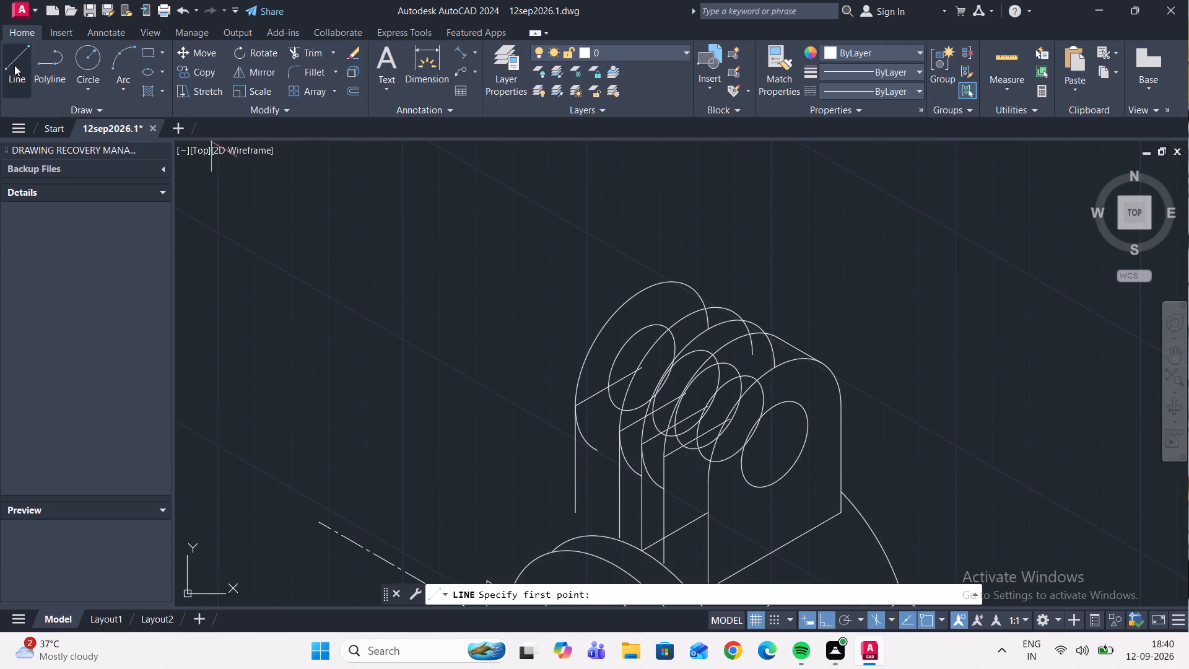
{"action": "scroll", "coordinate": [661, 279], "scroll_direction": "up", "scroll_amount": 2}
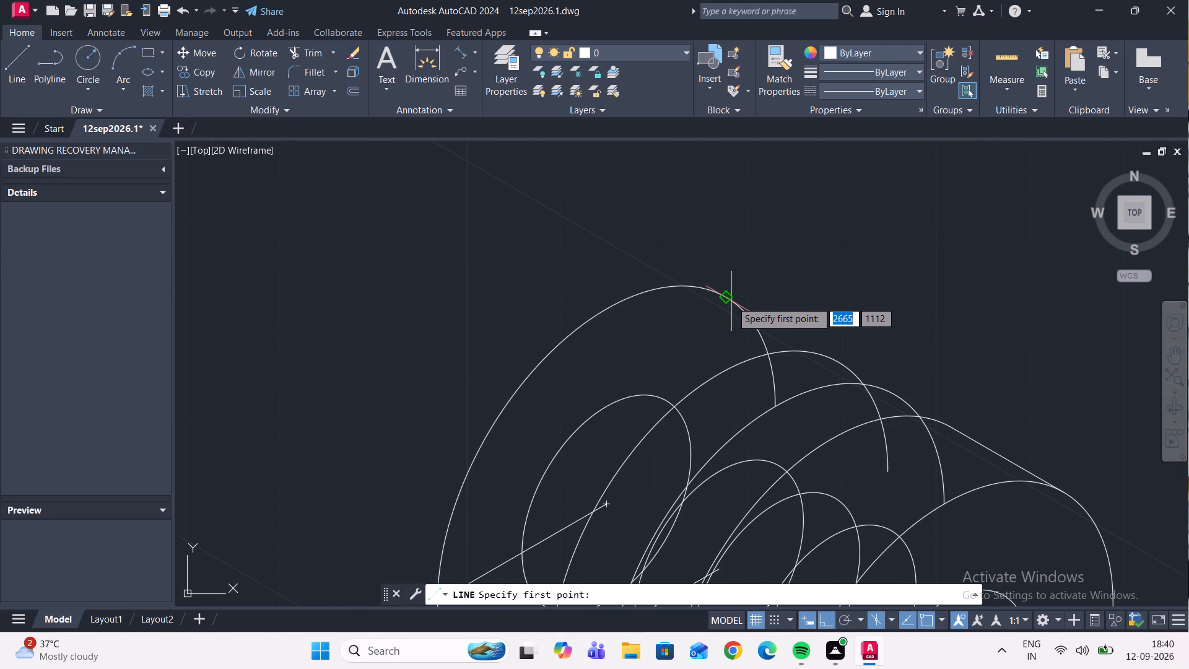
{"action": "left_click", "coordinate": [723, 295]}
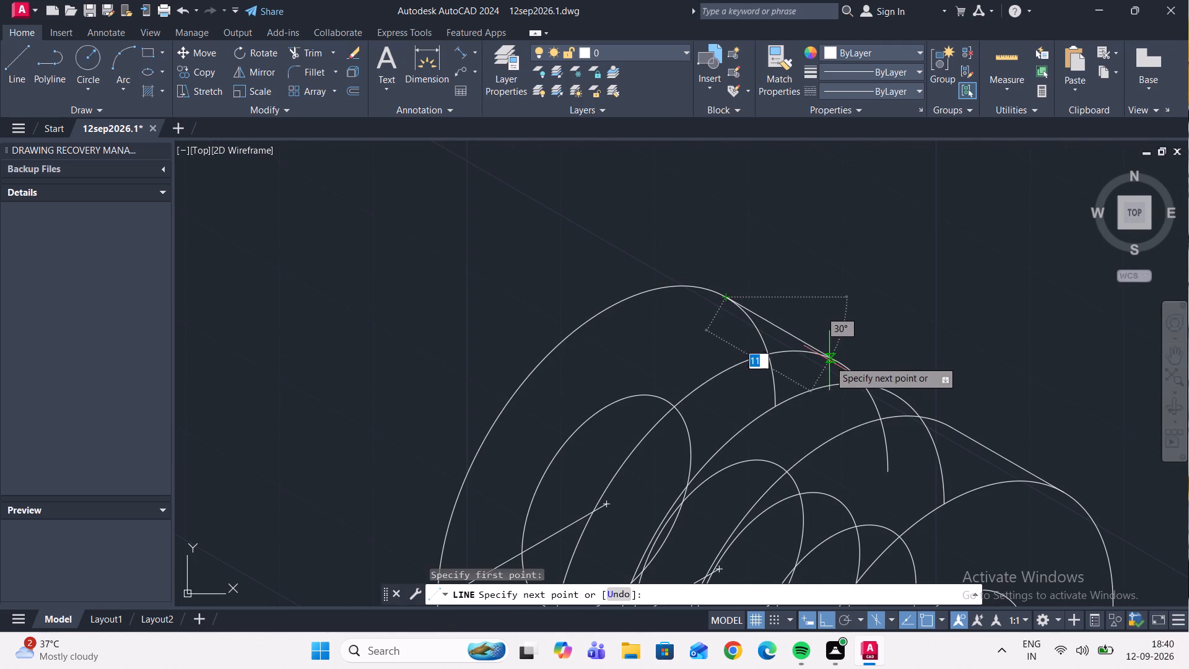
{"action": "left_click", "coordinate": [836, 358]}
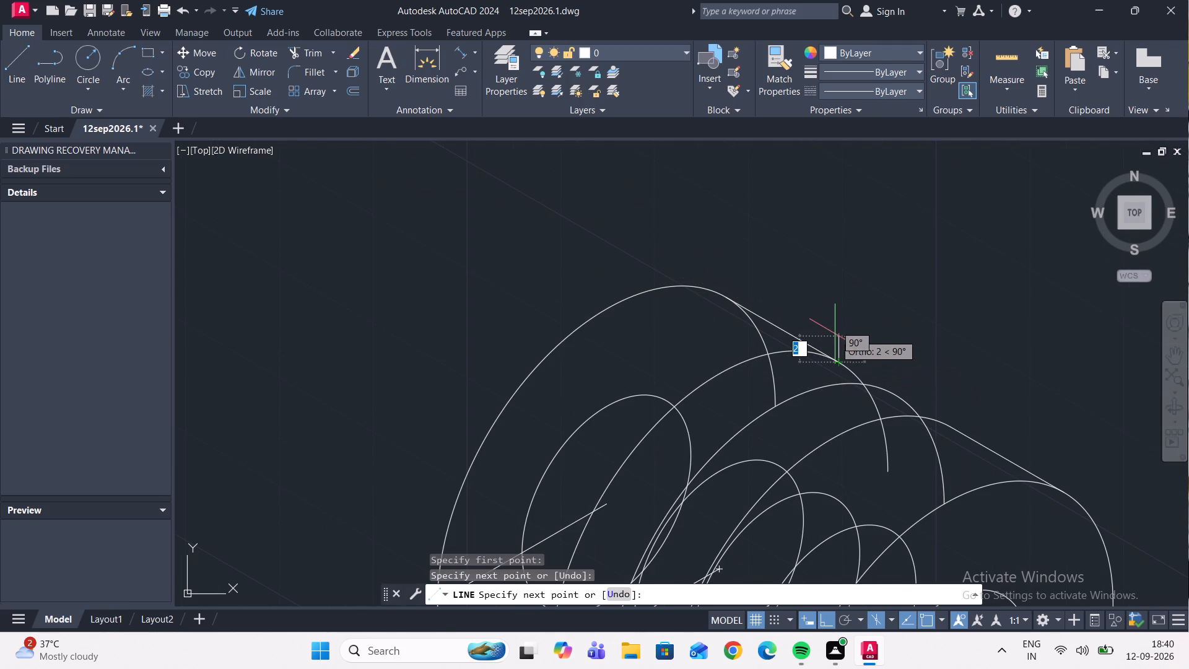
{"action": "key", "text": "Escape"}
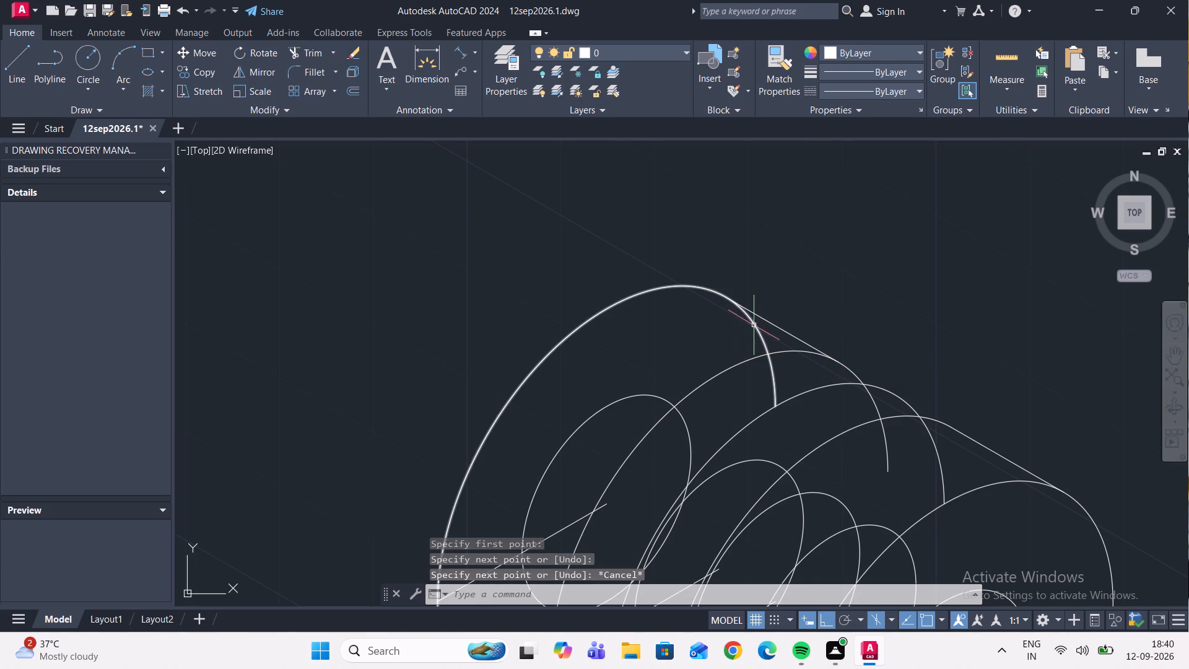
Trim the rearmost arc's descending end below the new sloping top edge of the rear plate.
{"action": "left_click", "coordinate": [302, 53]}
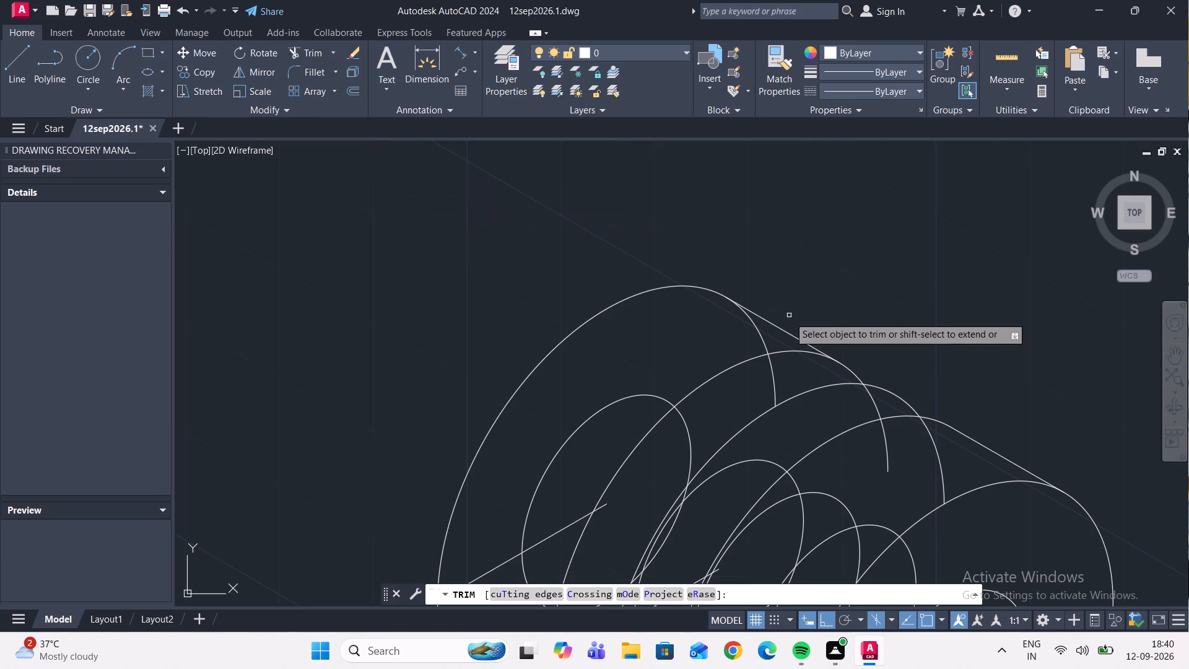
{"action": "left_click", "coordinate": [764, 340]}
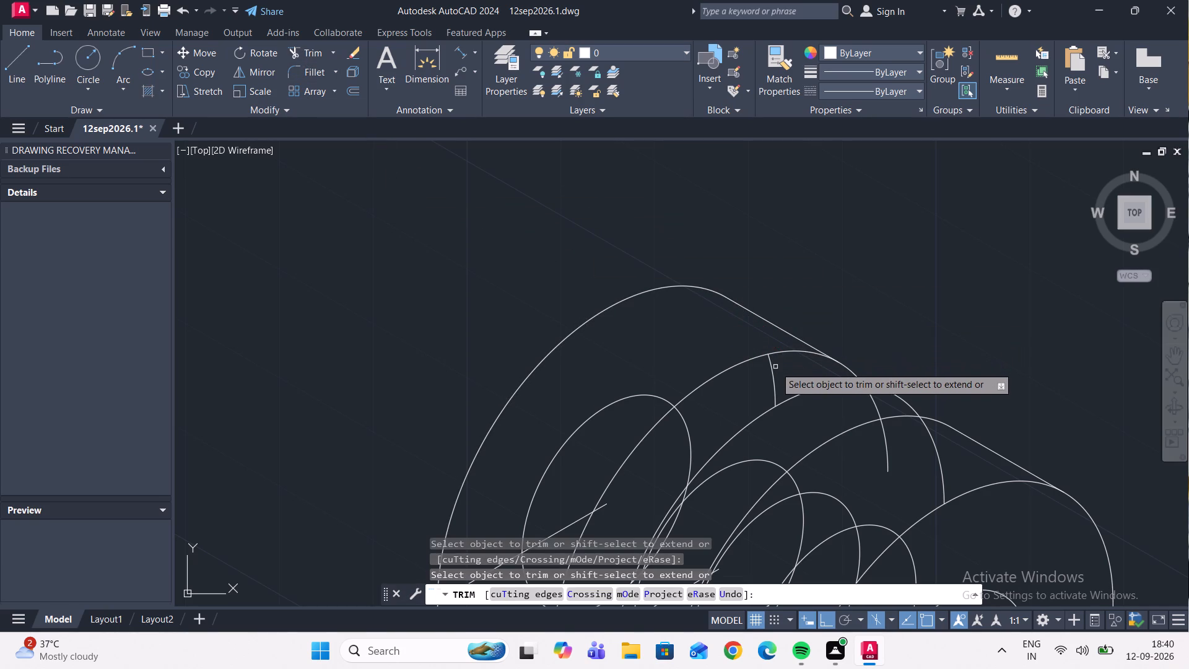
{"action": "left_click", "coordinate": [774, 369]}
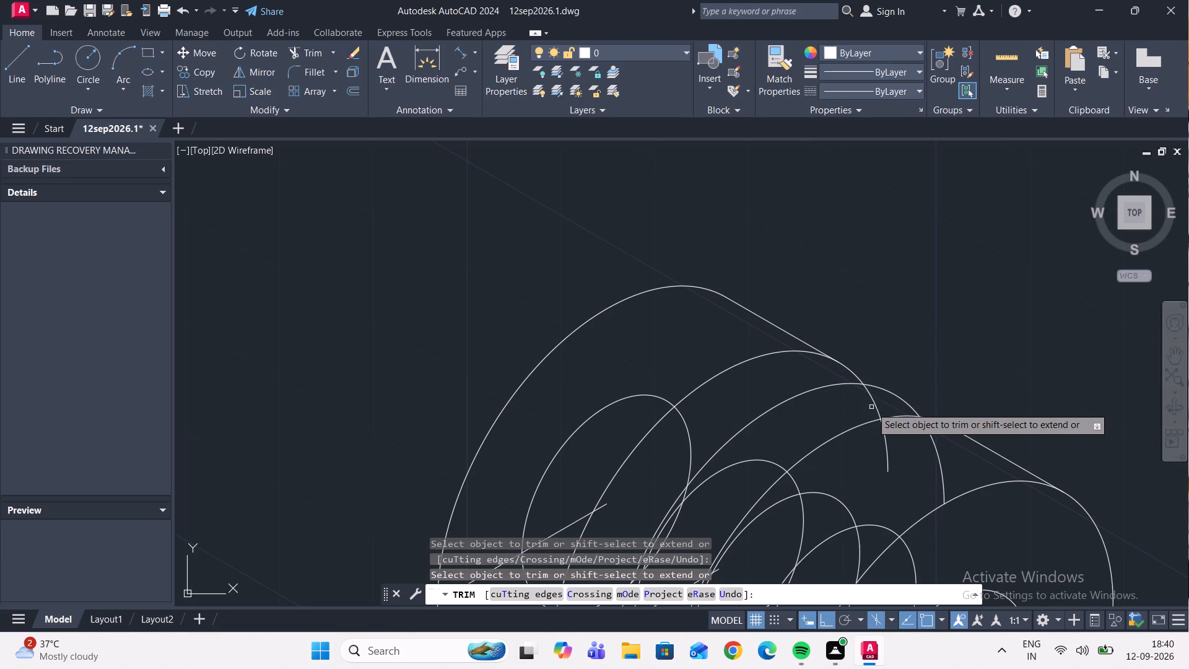
Trim the upper part of the lug's middle arc and the second rearmost arc's end where it passes behind the front plate.
{"action": "left_click", "coordinate": [873, 403]}
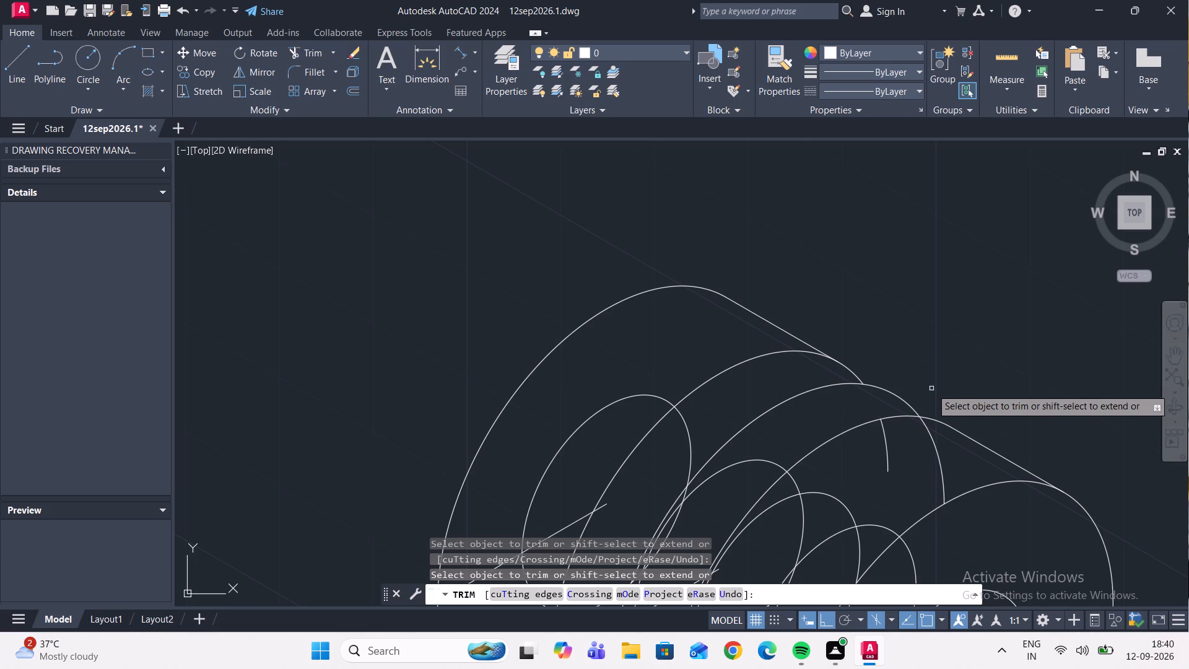
{"action": "left_click", "coordinate": [859, 379], "text": "shift"}
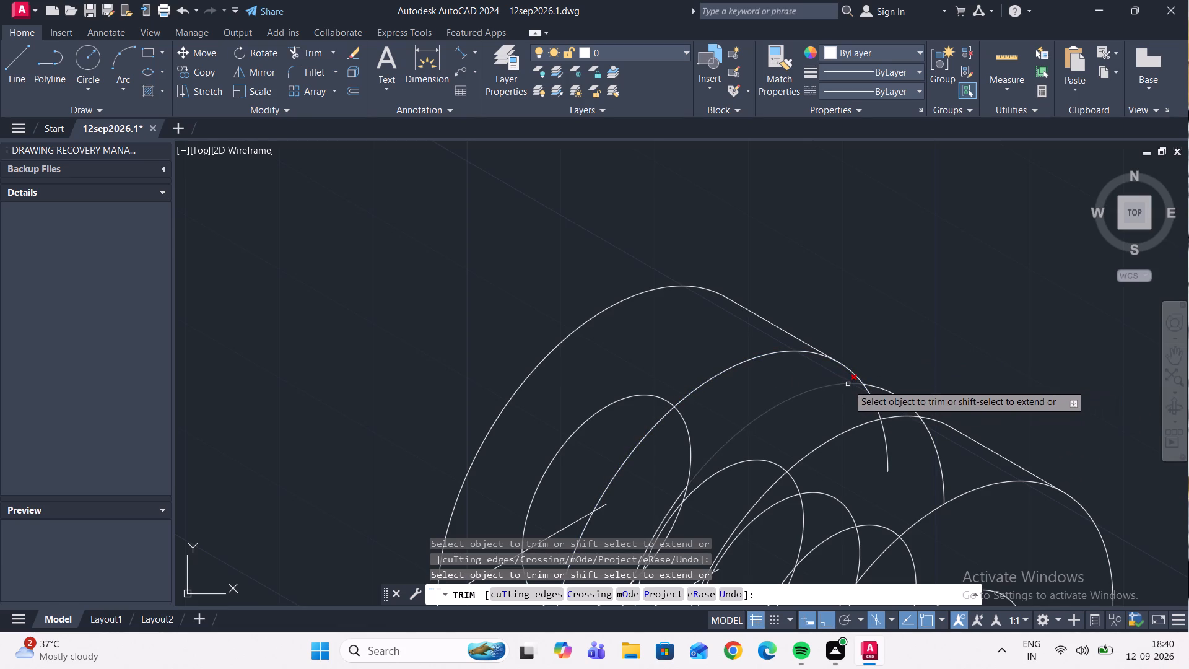
{"action": "scroll", "coordinate": [773, 403], "scroll_direction": "down", "scroll_amount": 2}
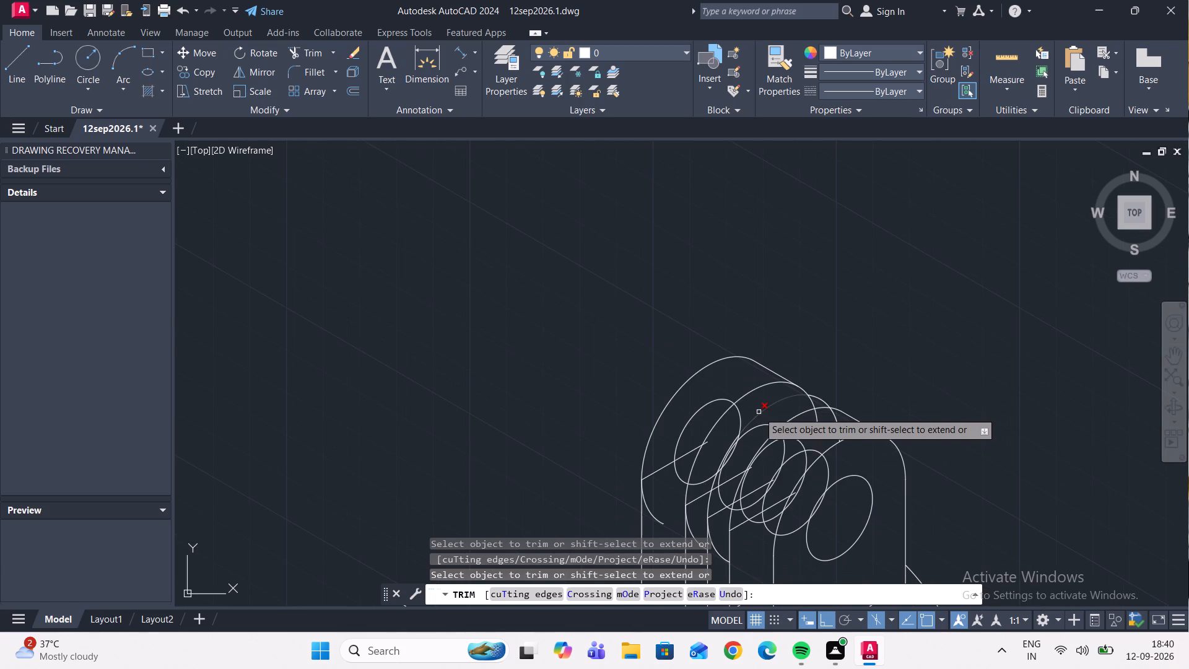
{"action": "scroll", "coordinate": [759, 412], "scroll_direction": "up", "scroll_amount": 1}
{"action": "left_click", "coordinate": [762, 417]}
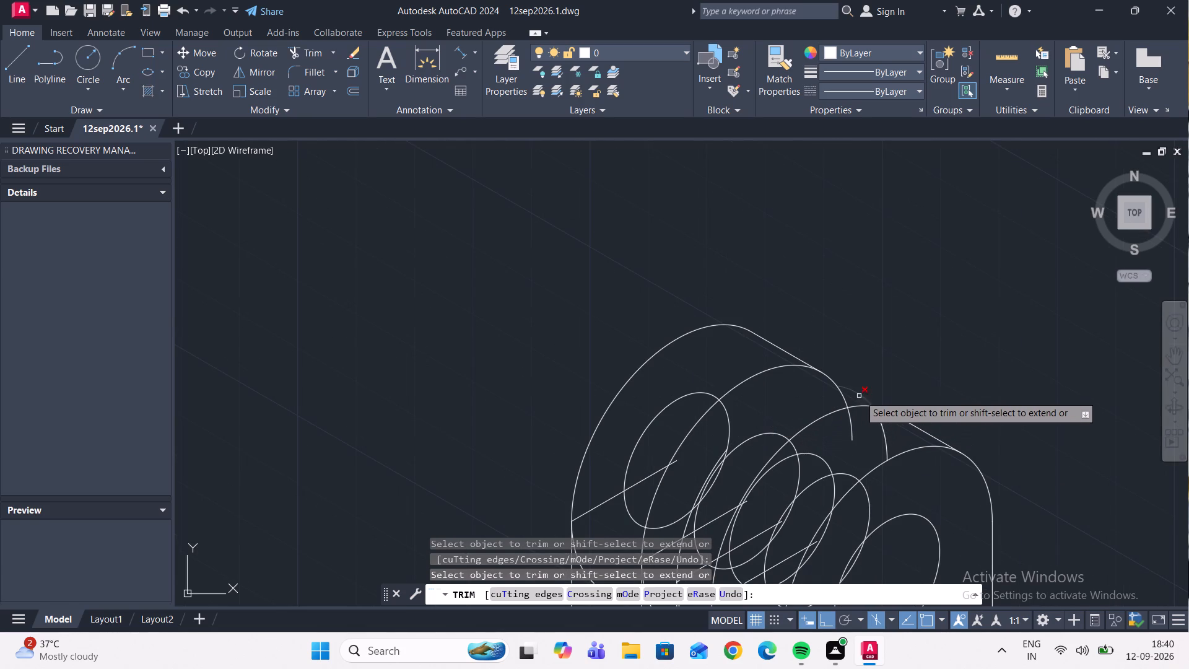
{"action": "left_click", "coordinate": [860, 394]}
{"action": "left_click", "coordinate": [884, 435]}
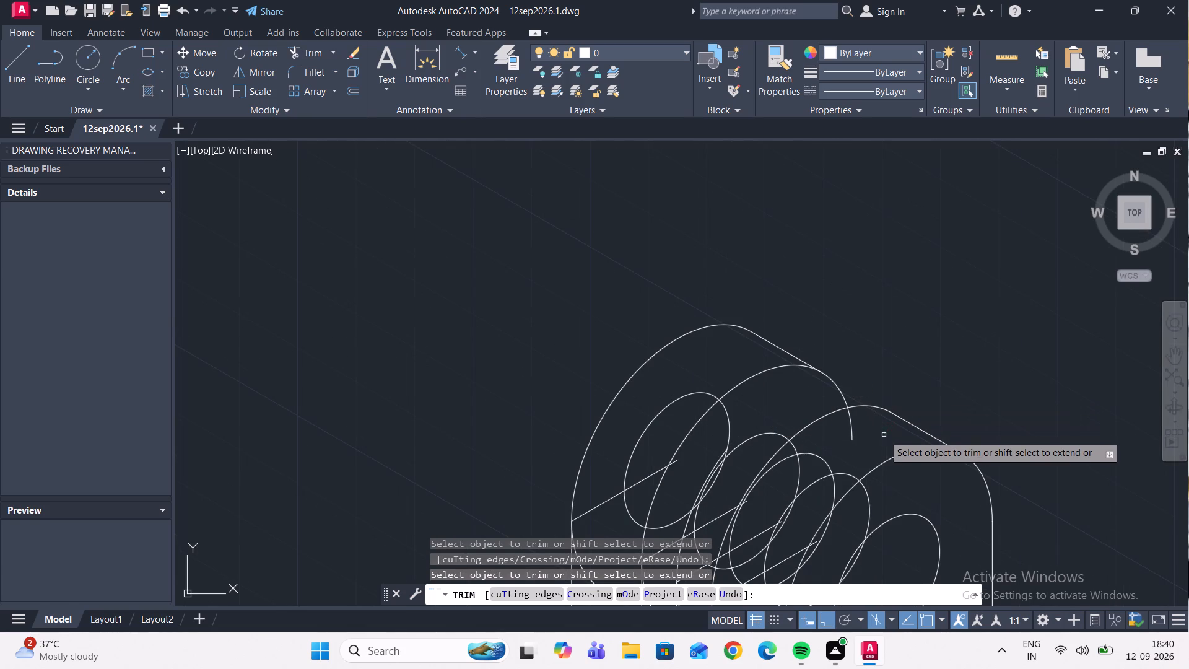
{"action": "scroll", "coordinate": [866, 432], "scroll_direction": "down", "scroll_amount": 1}
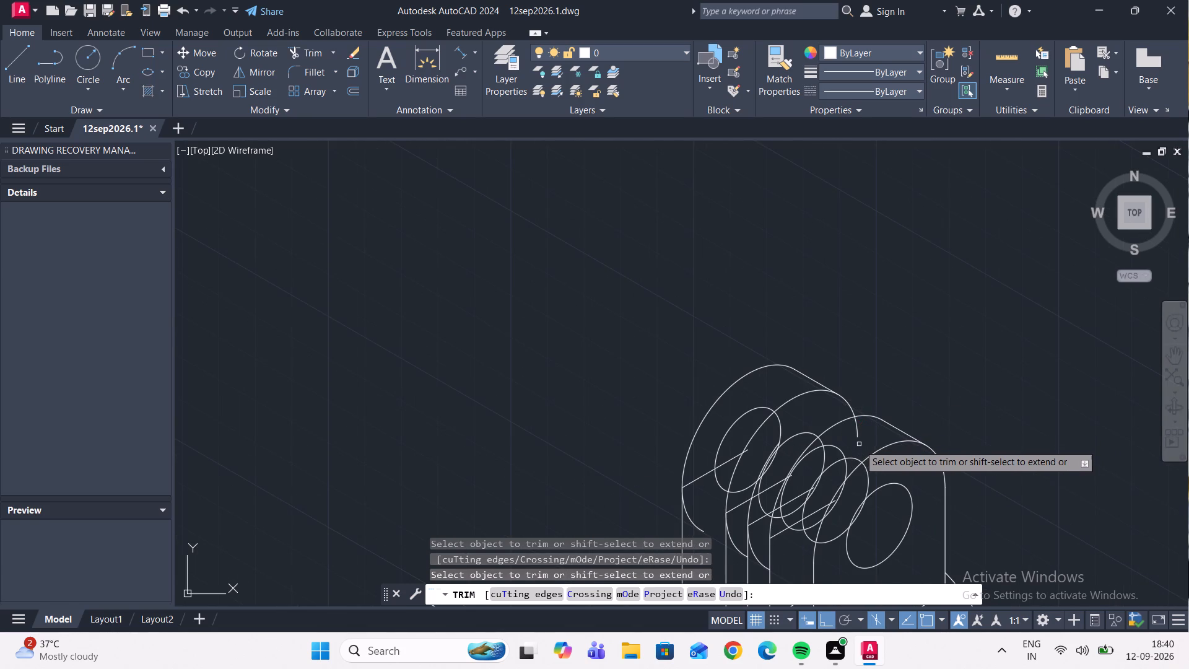
{"action": "scroll", "coordinate": [860, 444], "scroll_direction": "up", "scroll_amount": 2}
{"action": "left_click", "coordinate": [848, 416]}
{"action": "scroll", "coordinate": [848, 409], "scroll_direction": "down", "scroll_amount": 2}
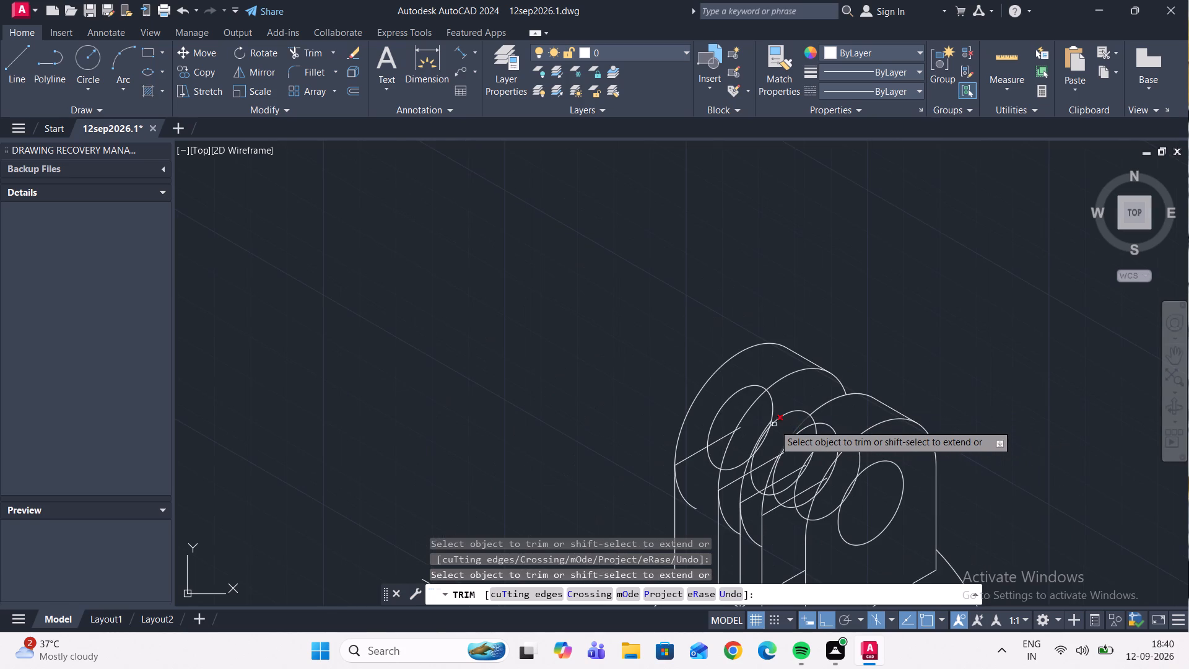
Trim the lug's middle vertical edge, the short sloping base line beside it and the lower arc between the vertical edges.
{"action": "scroll", "coordinate": [774, 424], "scroll_direction": "up", "scroll_amount": 2}
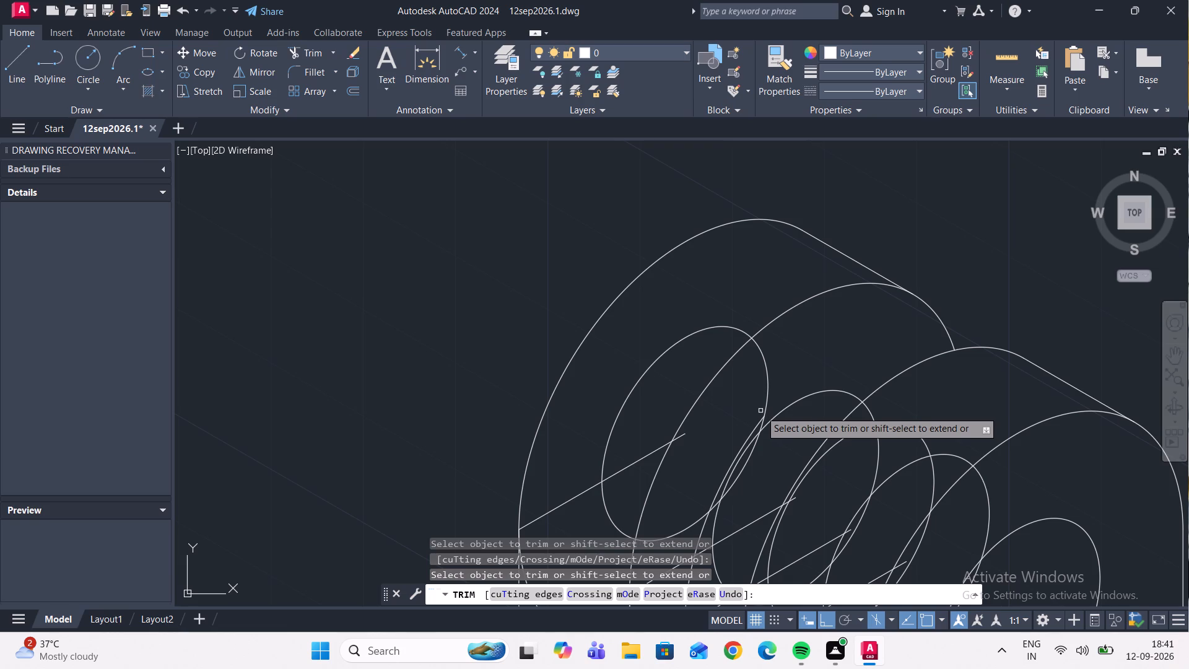
{"action": "scroll", "coordinate": [766, 404], "scroll_direction": "down", "scroll_amount": 2}
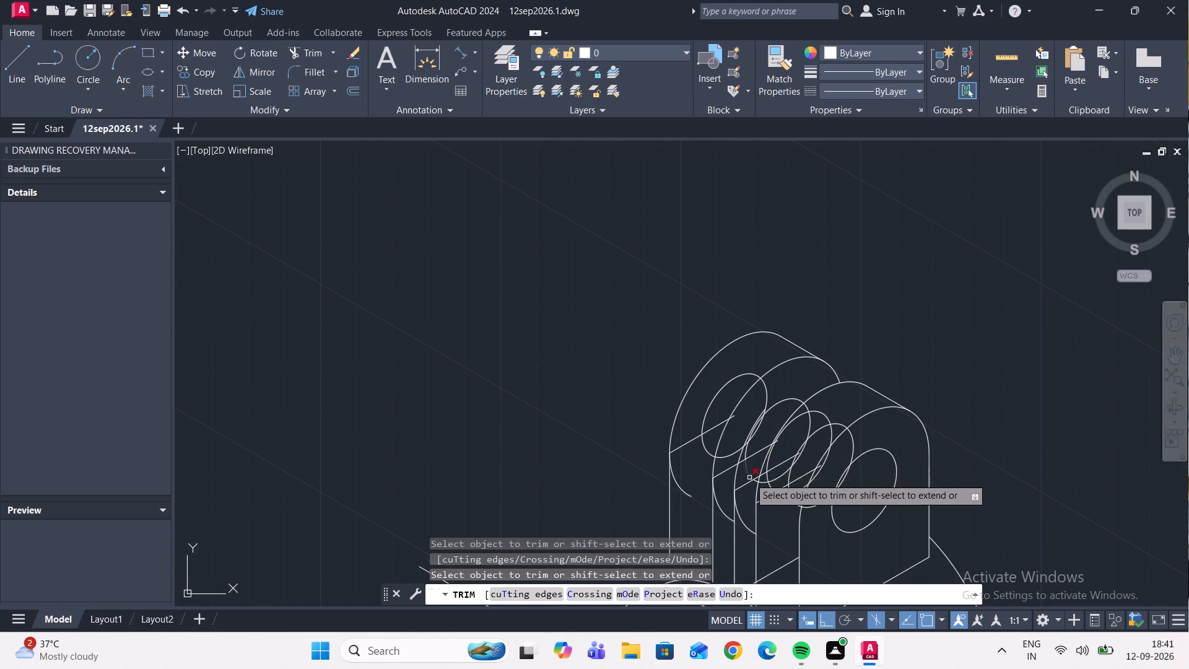
{"action": "scroll", "coordinate": [753, 435], "scroll_direction": "down", "scroll_amount": 2}
{"action": "scroll", "coordinate": [749, 495], "scroll_direction": "up", "scroll_amount": 2}
{"action": "left_click", "coordinate": [749, 495]}
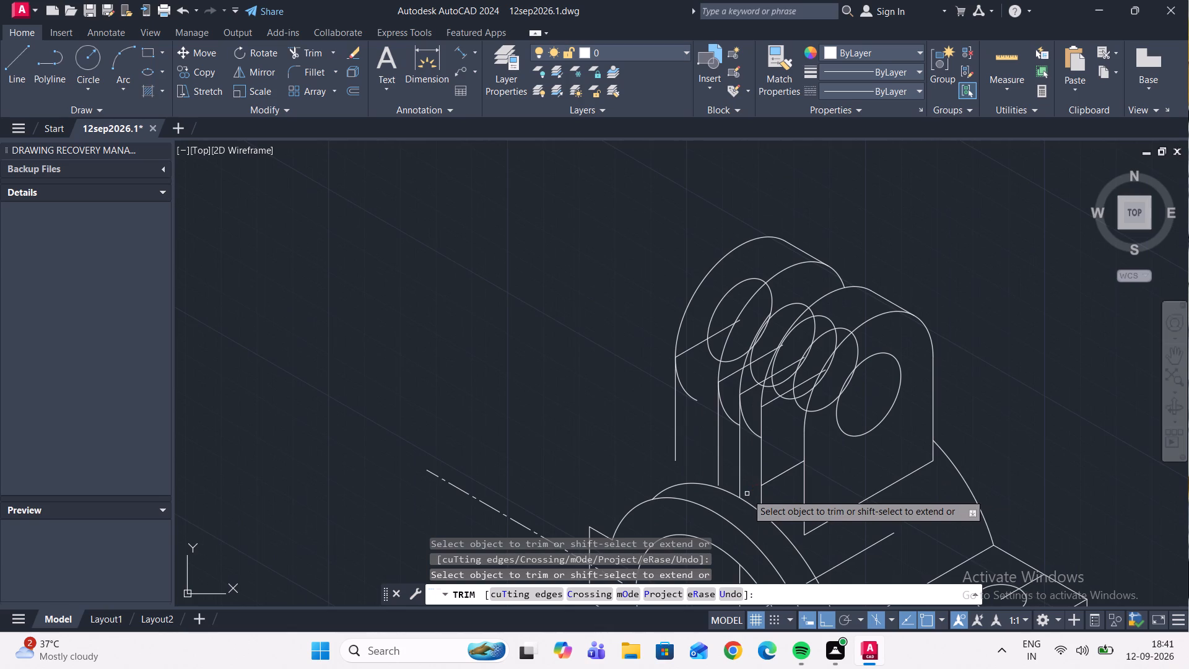
{"action": "left_click", "coordinate": [773, 478]}
{"action": "left_click", "coordinate": [741, 483]}
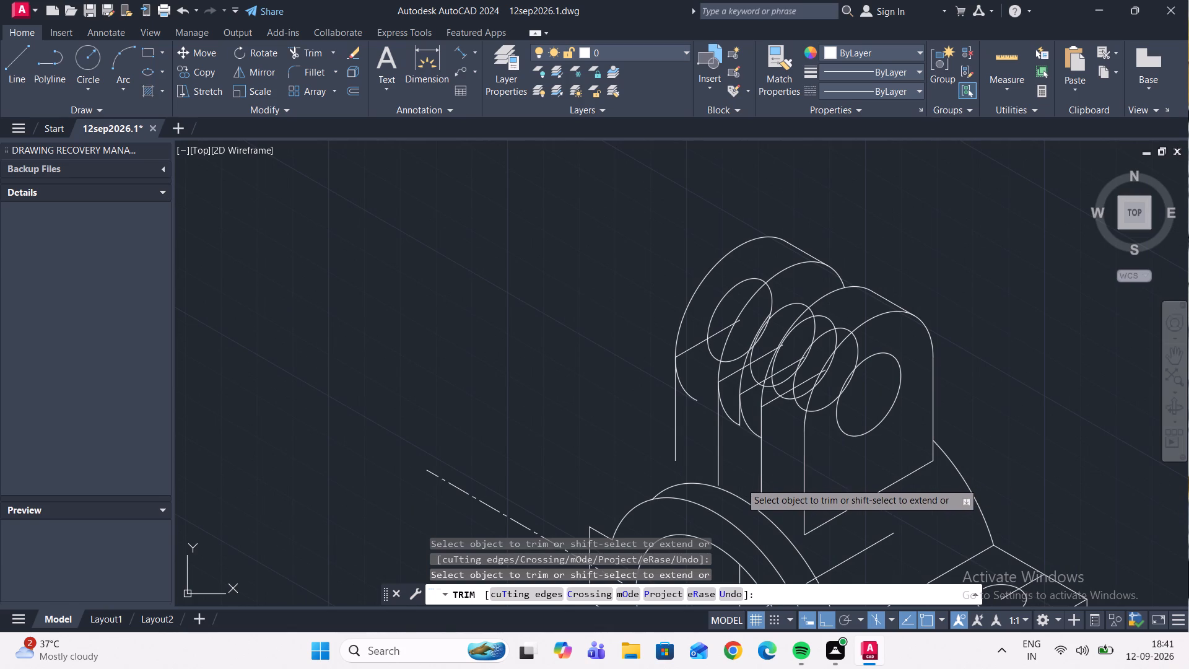
{"action": "left_click", "coordinate": [749, 427]}
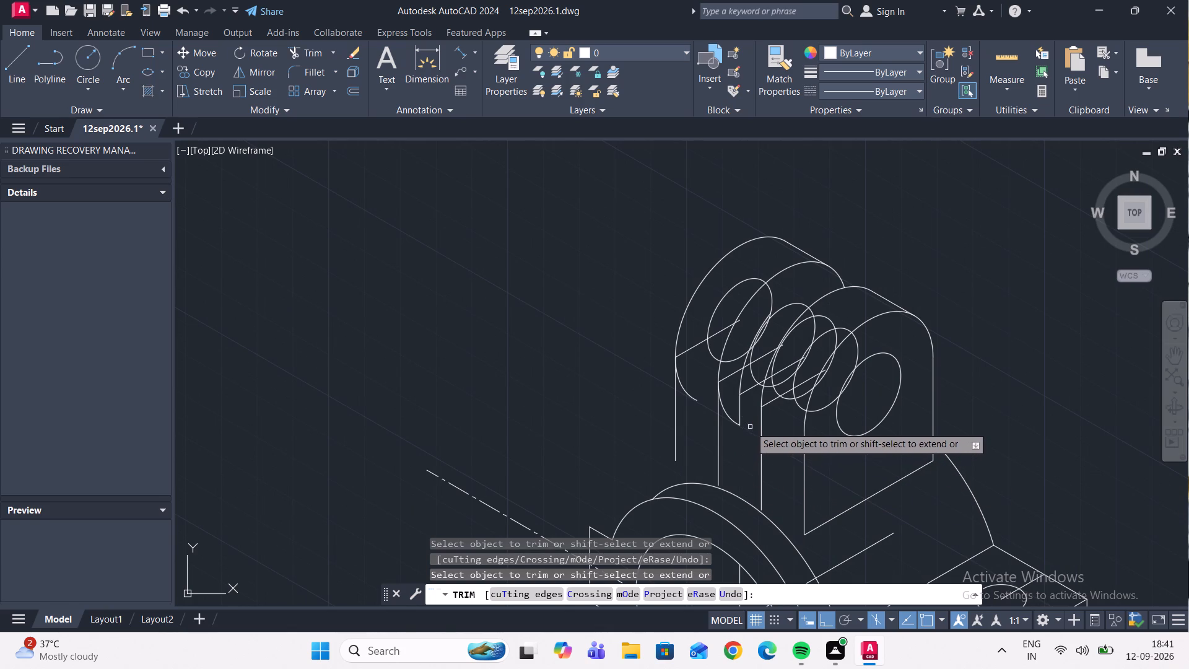
Trim the rear plate's front lower arc tail and the remaining middle vertical edge, sloping line end and arc fragments between the plates.
{"action": "middle_click_drag", "start_coordinate": [737, 421], "coordinate": [738, 440]}
{"action": "scroll", "coordinate": [738, 440], "scroll_direction": "up", "scroll_amount": 1}
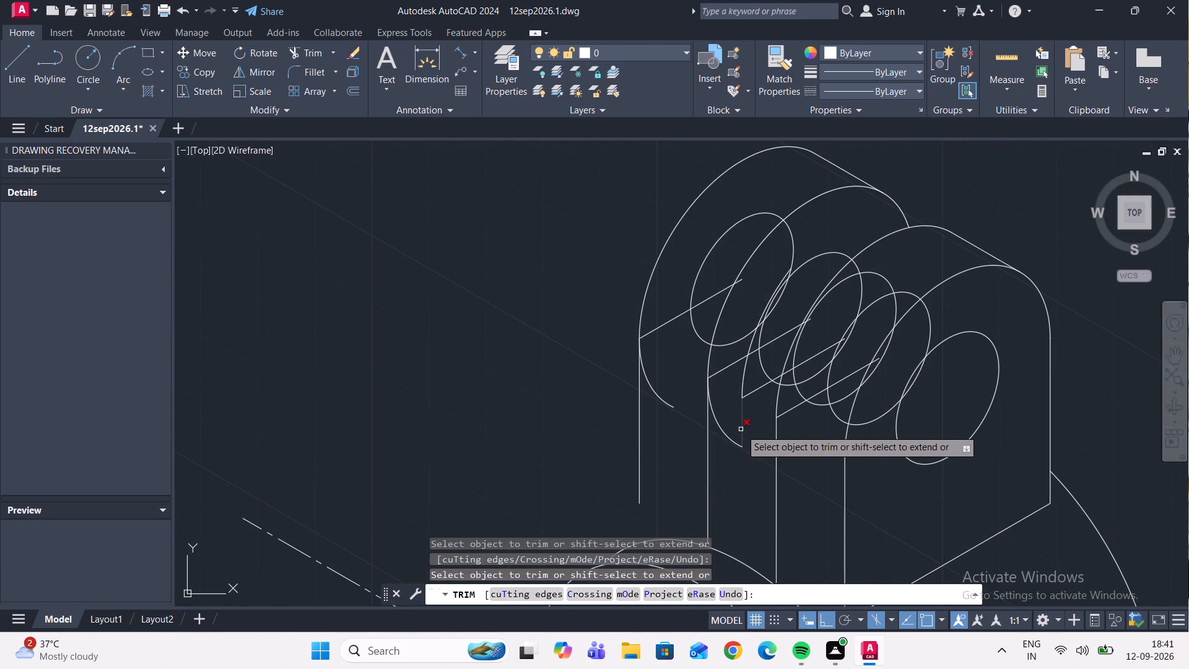
{"action": "left_click", "coordinate": [733, 440]}
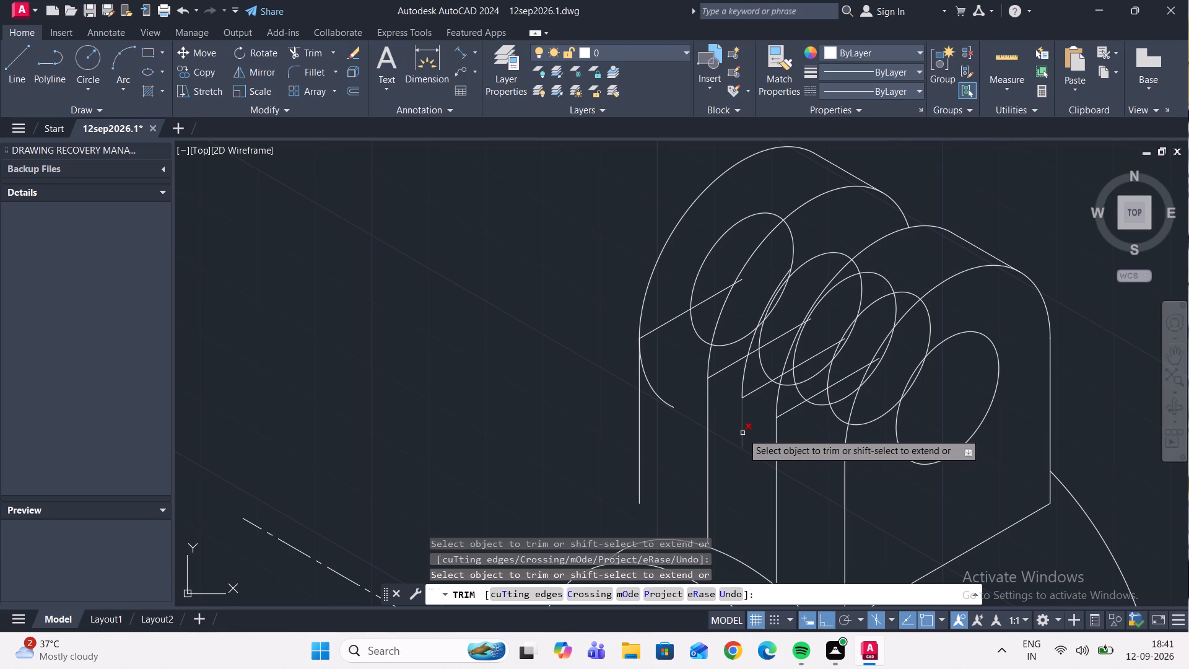
{"action": "left_click", "coordinate": [743, 433]}
{"action": "left_click", "coordinate": [751, 392]}
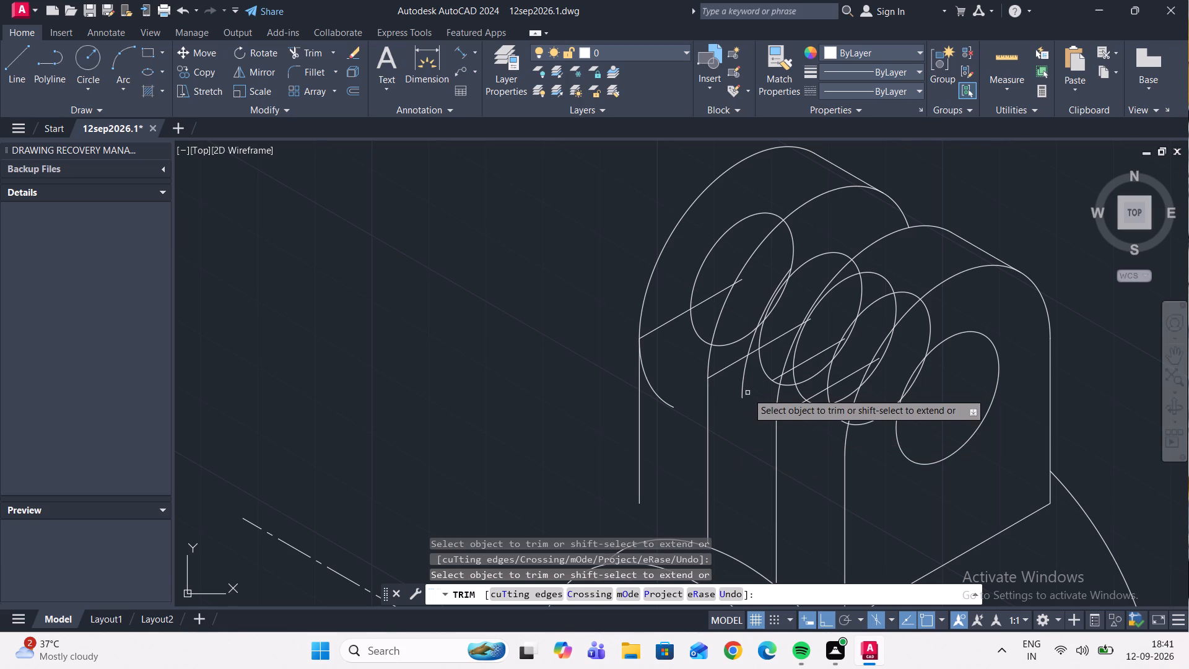
{"action": "left_click", "coordinate": [741, 391]}
{"action": "middle_click_drag", "start_coordinate": [745, 398], "coordinate": [726, 520]}
{"action": "scroll", "coordinate": [731, 466], "scroll_direction": "up", "scroll_amount": 1}
{"action": "left_click", "coordinate": [733, 471]}
{"action": "scroll", "coordinate": [747, 424], "scroll_direction": "up", "scroll_amount": 2}
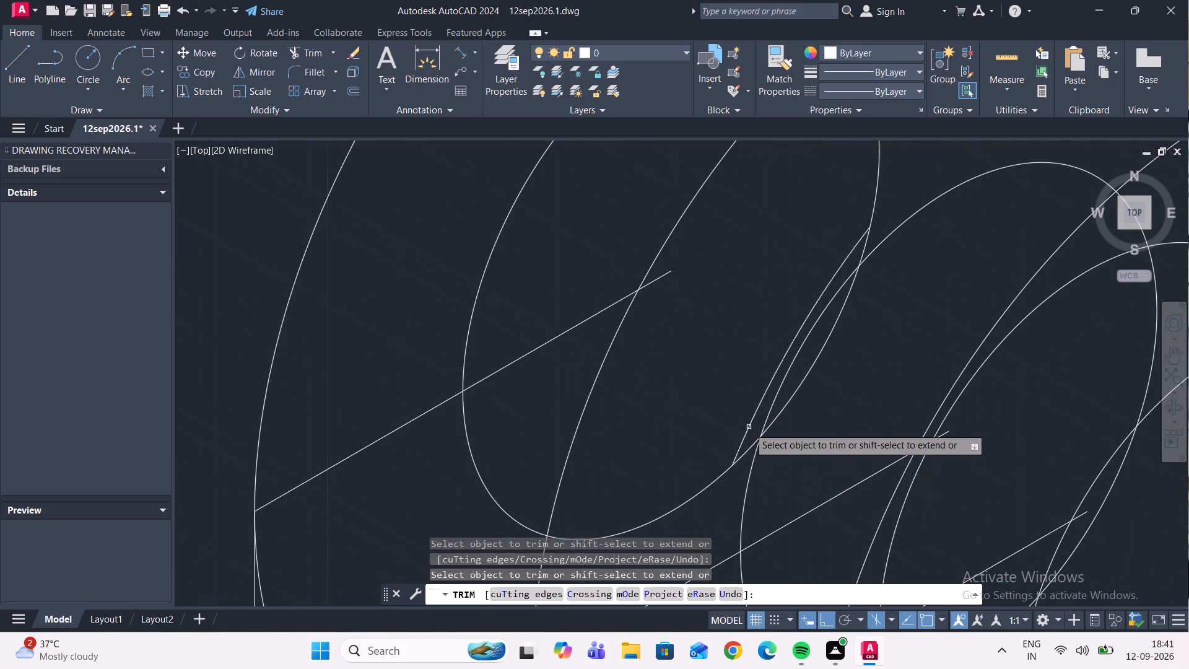
{"action": "left_click", "coordinate": [749, 429]}
{"action": "left_click", "coordinate": [782, 383]}
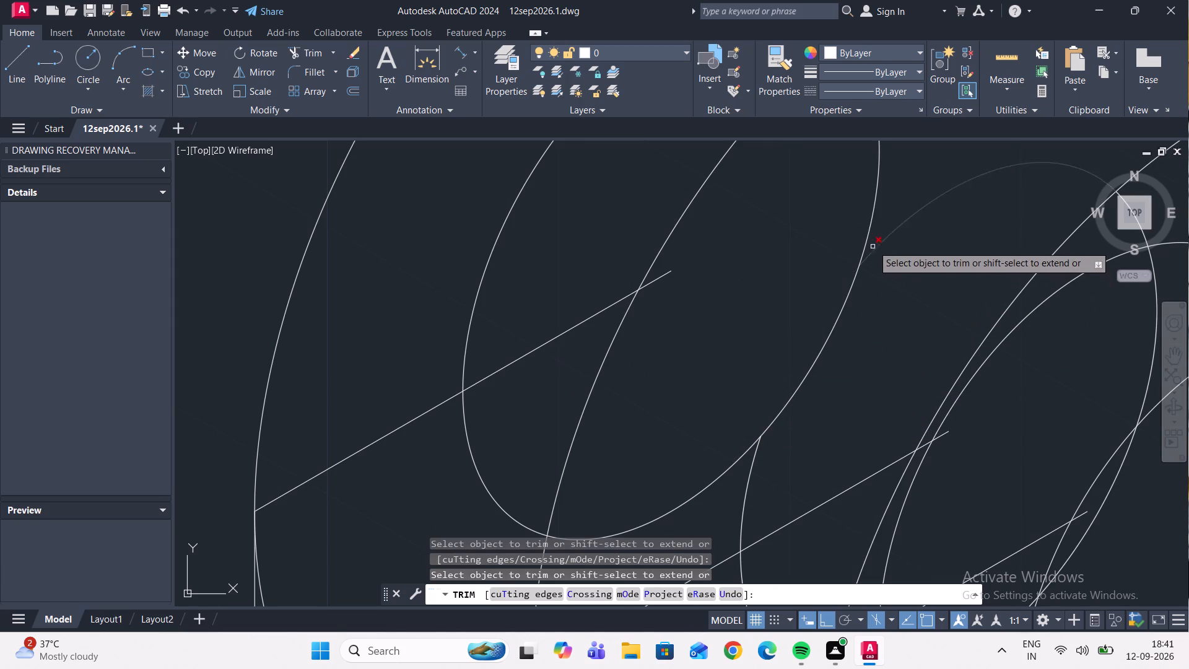
Trim the second hole ellipse and its sloping centre line where they show in the gap between the two lug plates.
{"action": "left_click", "coordinate": [876, 248]}
{"action": "scroll", "coordinate": [883, 290], "scroll_direction": "down", "scroll_amount": 3}
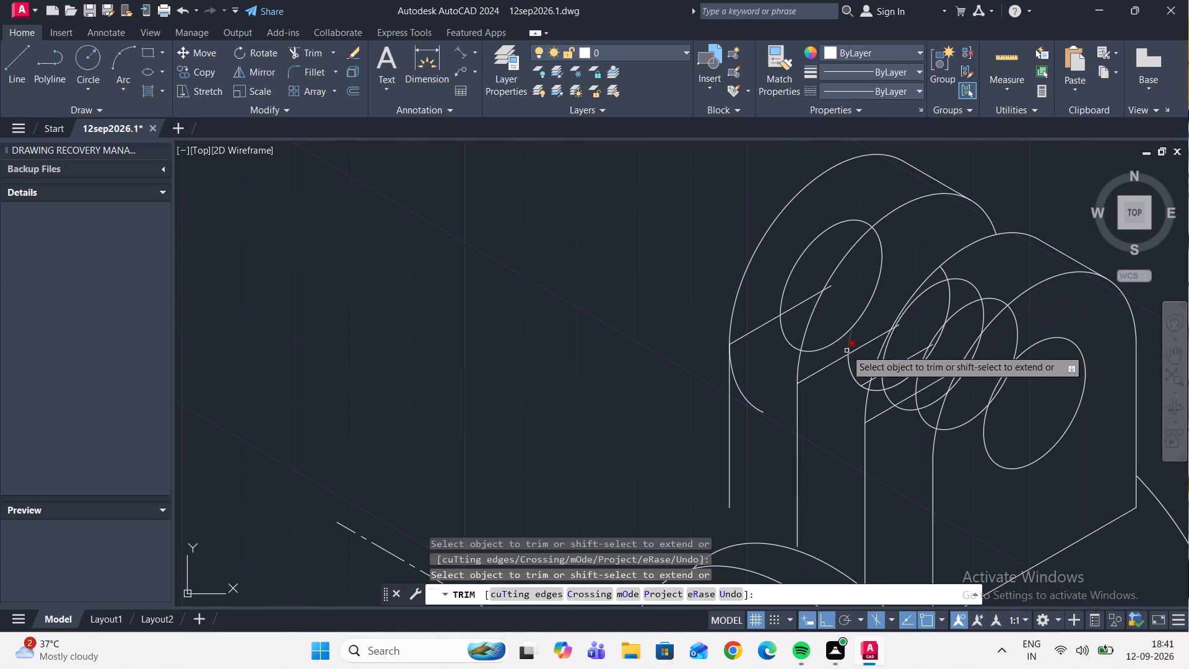
{"action": "left_click", "coordinate": [848, 343]}
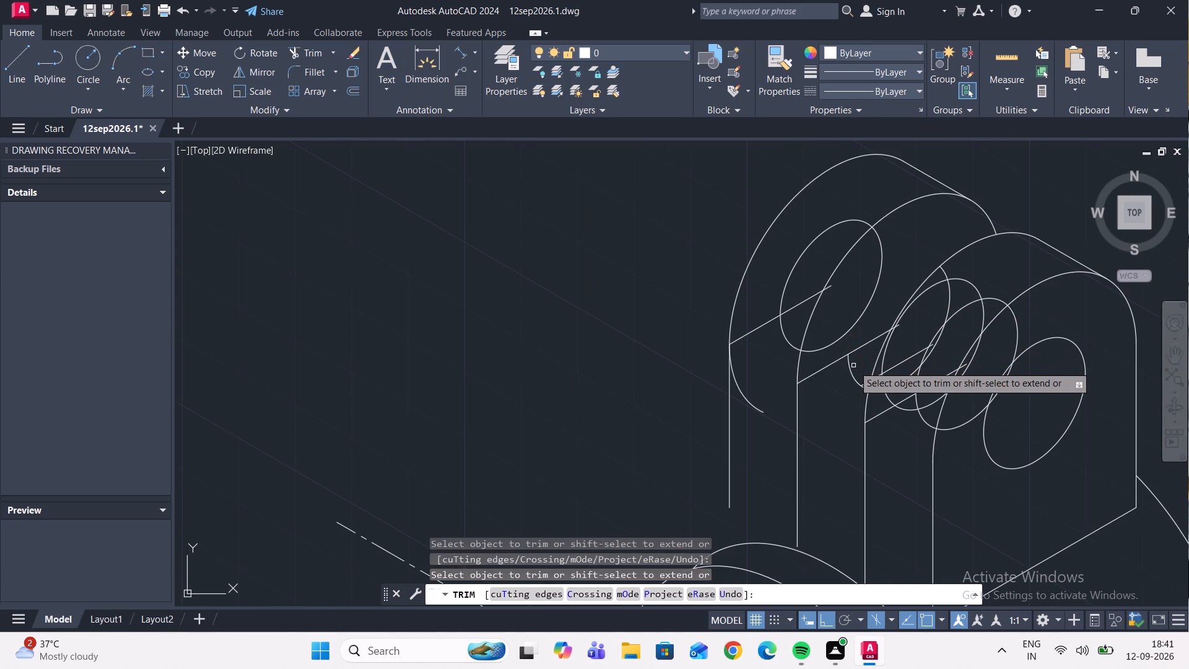
{"action": "left_click", "coordinate": [852, 369]}
{"action": "left_click", "coordinate": [844, 357]}
{"action": "scroll", "coordinate": [902, 324], "scroll_direction": "up", "scroll_amount": 1}
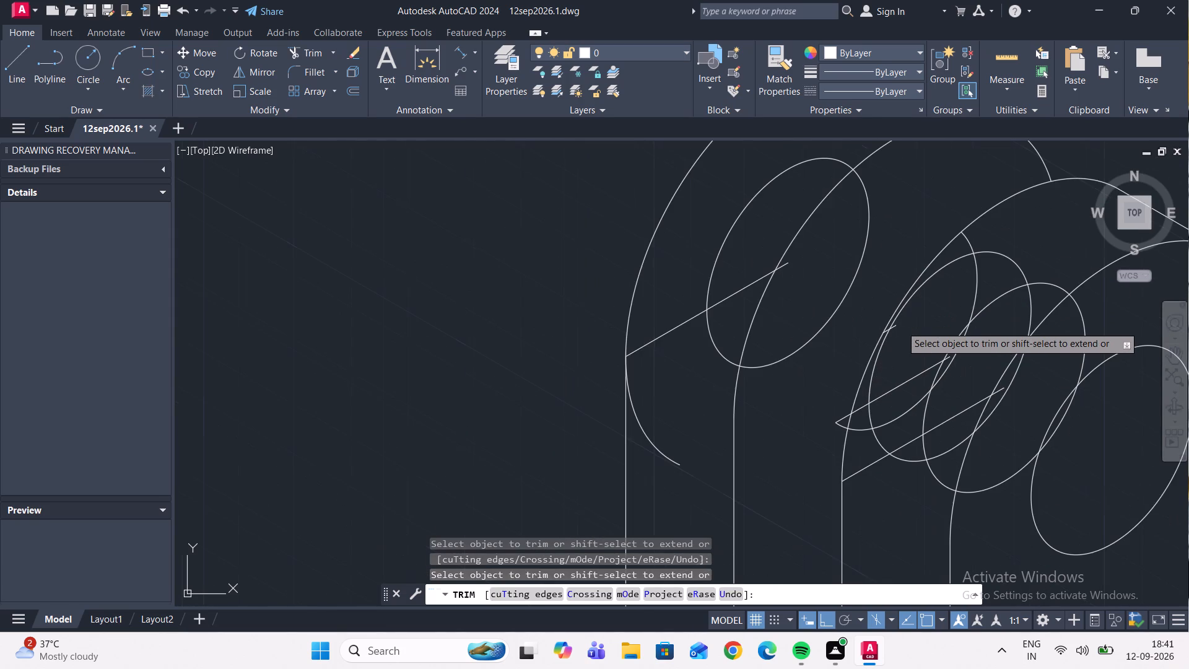
{"action": "scroll", "coordinate": [897, 327], "scroll_direction": "up", "scroll_amount": 2}
{"action": "left_click", "coordinate": [886, 325]}
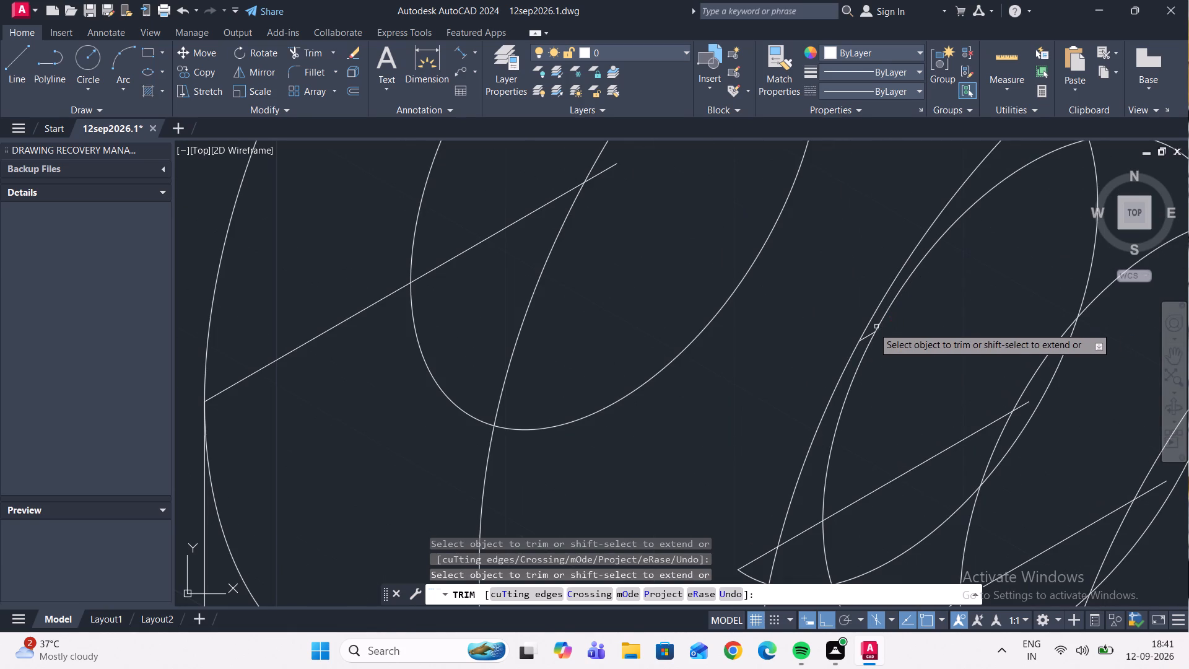
{"action": "left_click", "coordinate": [870, 333]}
{"action": "scroll", "coordinate": [879, 330], "scroll_direction": "down", "scroll_amount": 4}
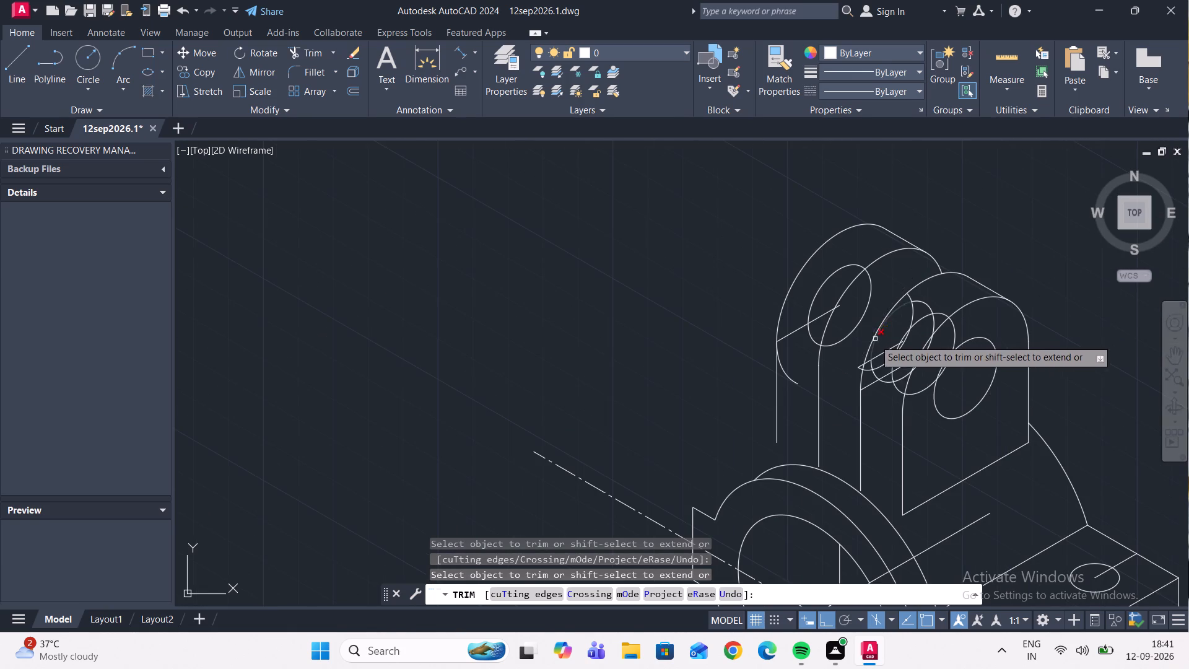
Trim the arc tail below the rear plate's hole and the whole sloping centre line of the rearmost hole ellipse.
{"action": "left_click", "coordinate": [790, 378]}
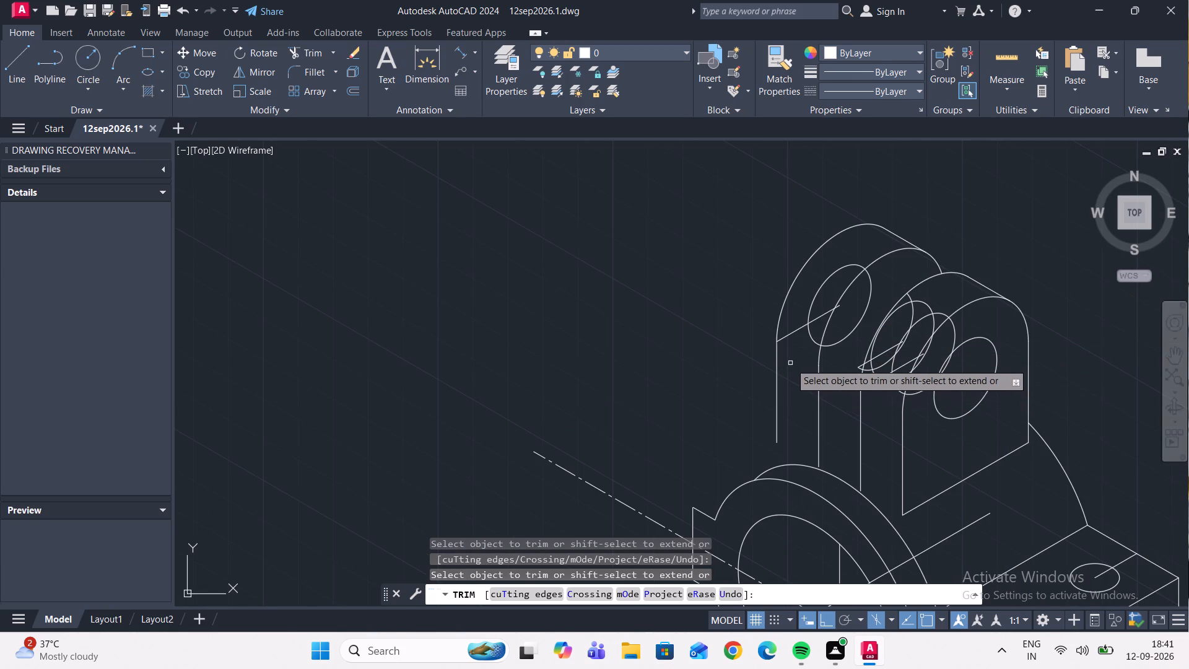
{"action": "scroll", "coordinate": [791, 362], "scroll_direction": "up", "scroll_amount": 1}
{"action": "left_click", "coordinate": [788, 316]}
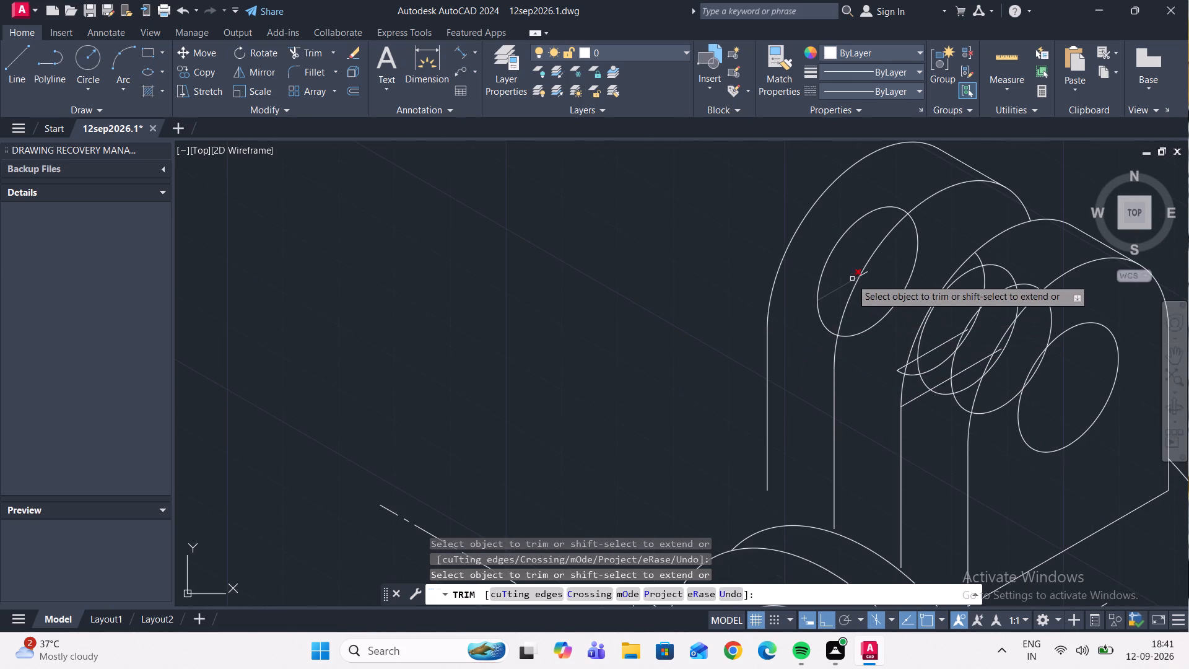
{"action": "left_click", "coordinate": [848, 283]}
{"action": "scroll", "coordinate": [863, 278], "scroll_direction": "up", "scroll_amount": 2}
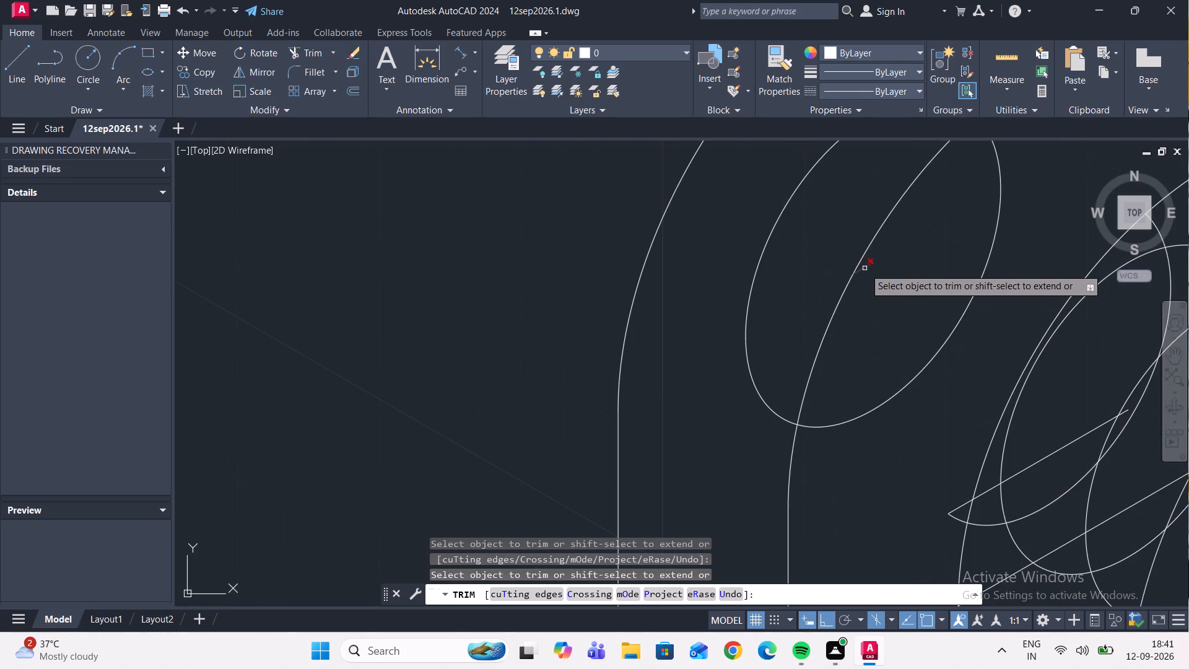
{"action": "left_click", "coordinate": [866, 268]}
{"action": "scroll", "coordinate": [882, 286], "scroll_direction": "down", "scroll_amount": 4}
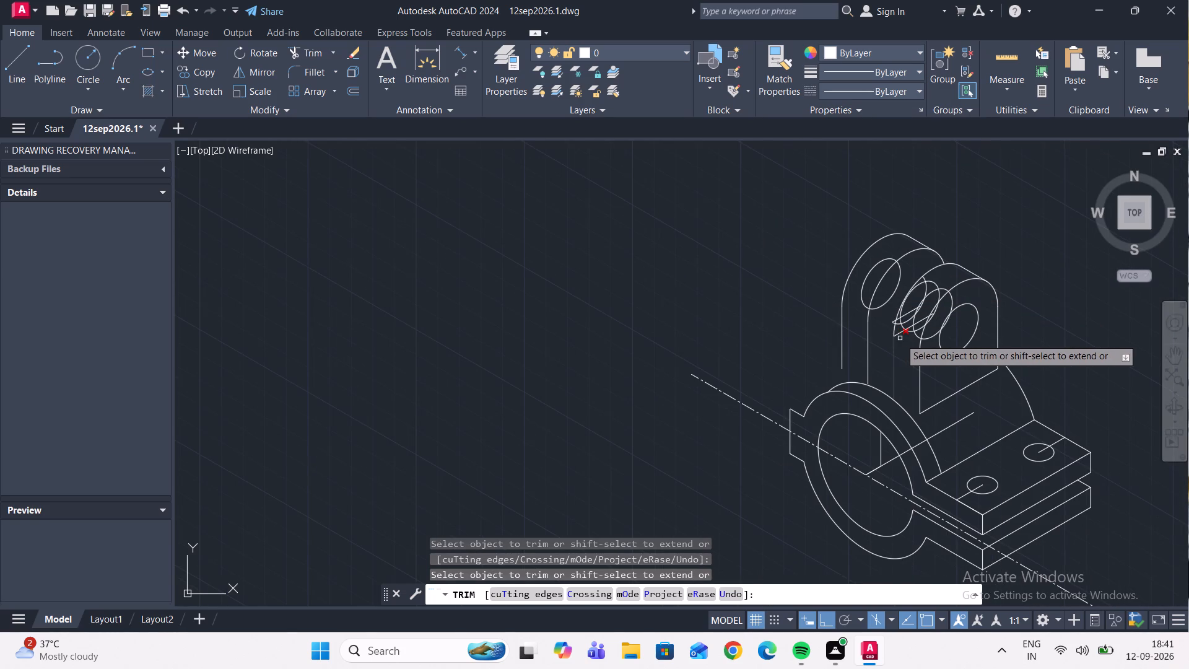
Extend the partly trimmed second hole ellipse back around into a full ellipse.
{"action": "scroll", "coordinate": [905, 330], "scroll_direction": "up", "scroll_amount": 1}
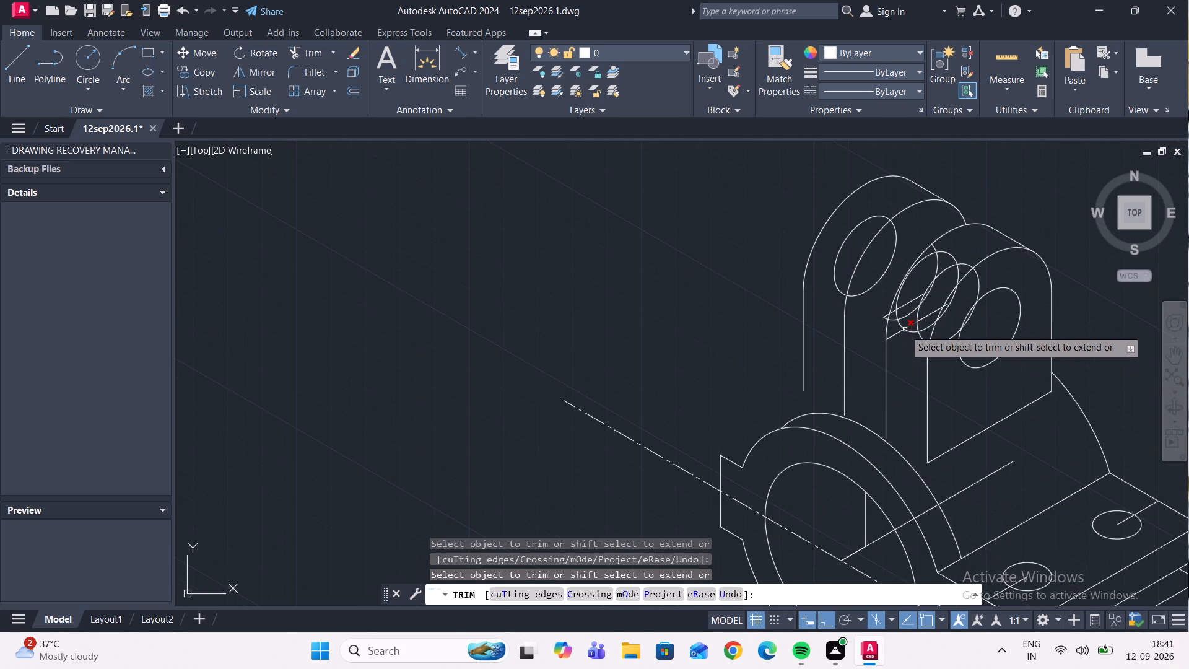
{"action": "scroll", "coordinate": [898, 325], "scroll_direction": "up", "scroll_amount": 2, "text": "shift"}
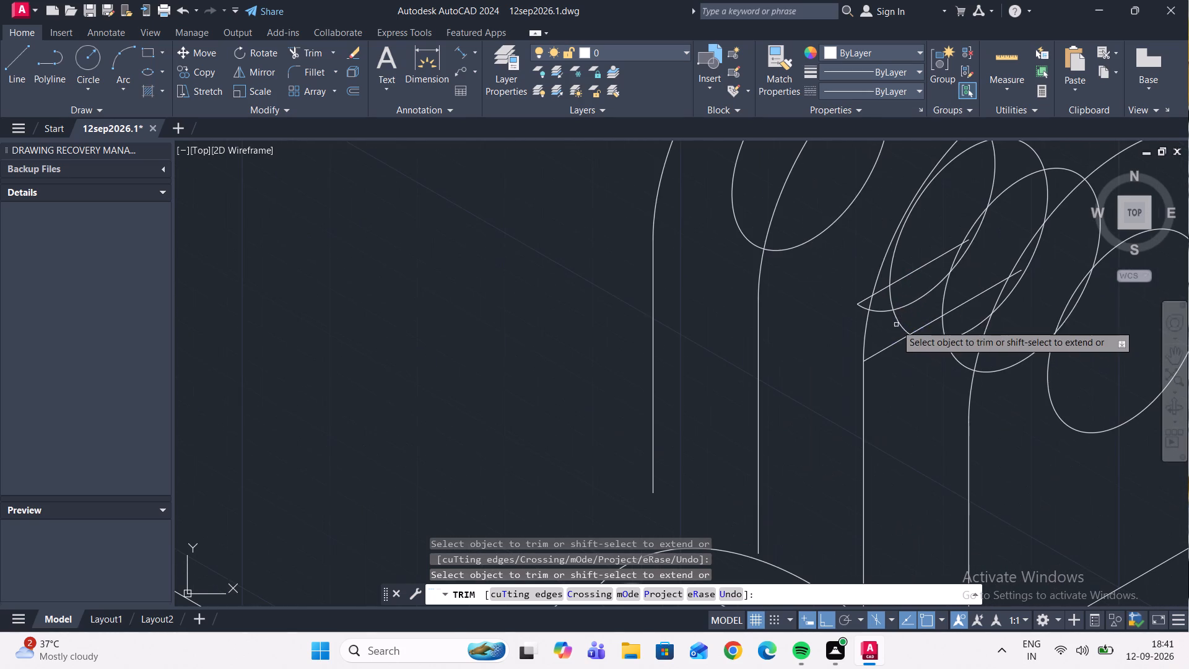
{"action": "left_click", "coordinate": [887, 311], "text": "shift"}
{"action": "scroll", "coordinate": [937, 261], "scroll_direction": "down", "scroll_amount": 3}
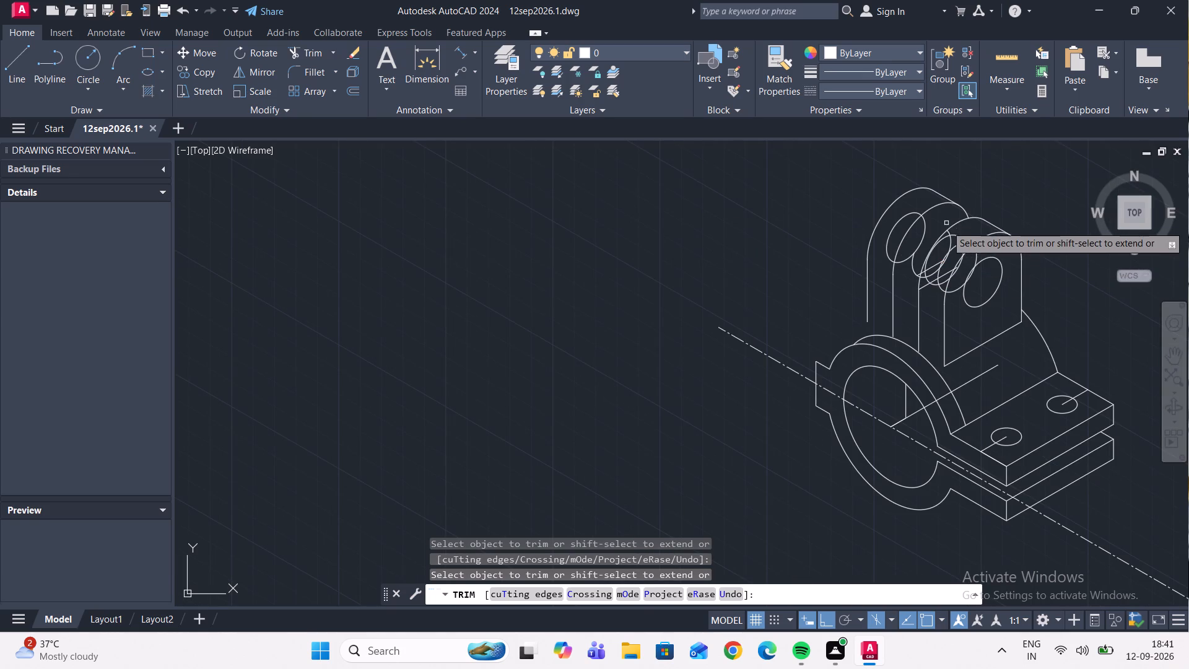
{"action": "scroll", "coordinate": [951, 233], "scroll_direction": "up", "scroll_amount": 2, "text": "shift"}
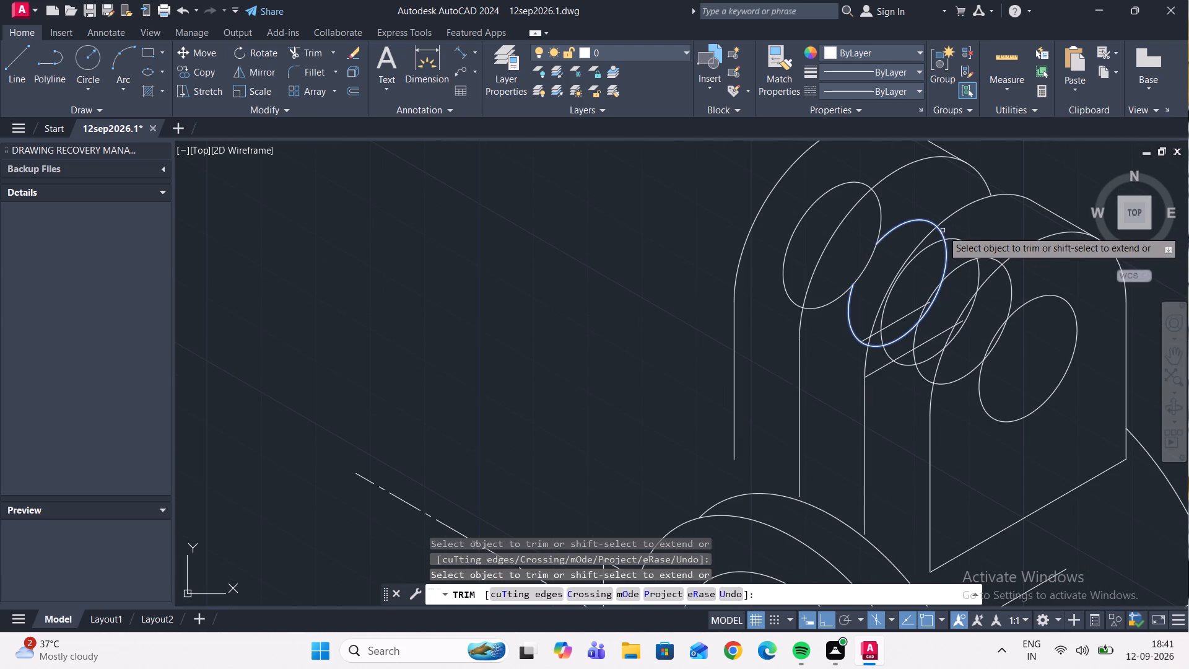
{"action": "left_click", "coordinate": [943, 230], "text": "shift"}
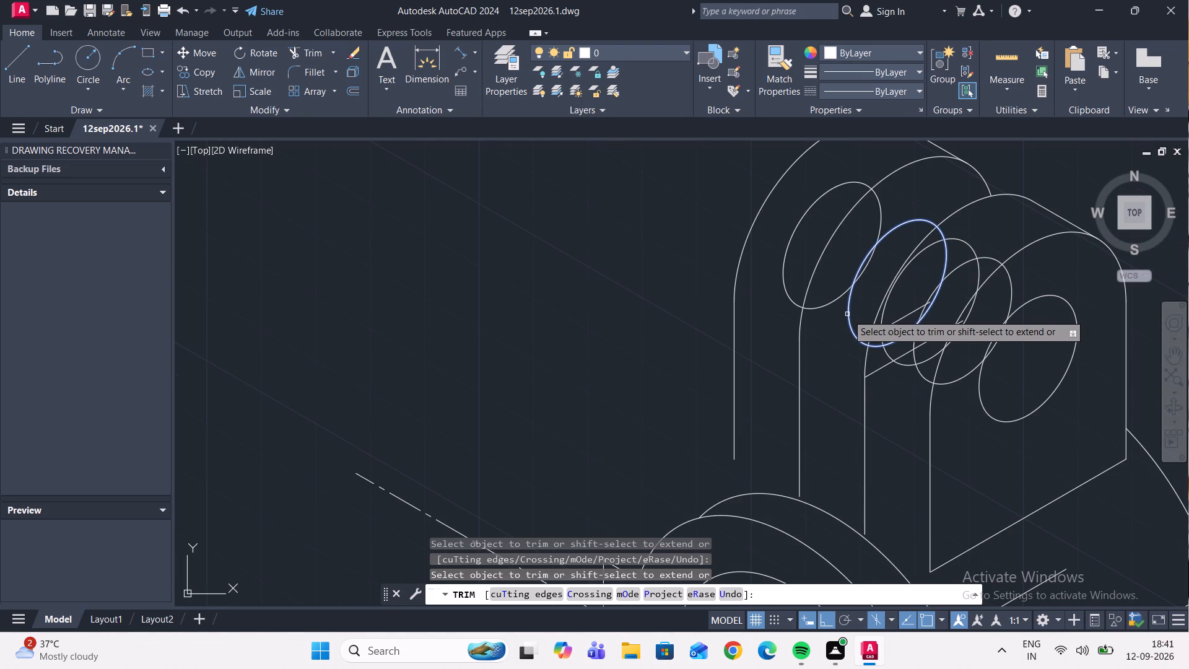
{"action": "left_click", "coordinate": [850, 312], "text": "shift"}
Trim away the rearmost hole ellipse on the rear lug plate outside the second ellipse.
{"action": "left_click", "coordinate": [840, 298]}
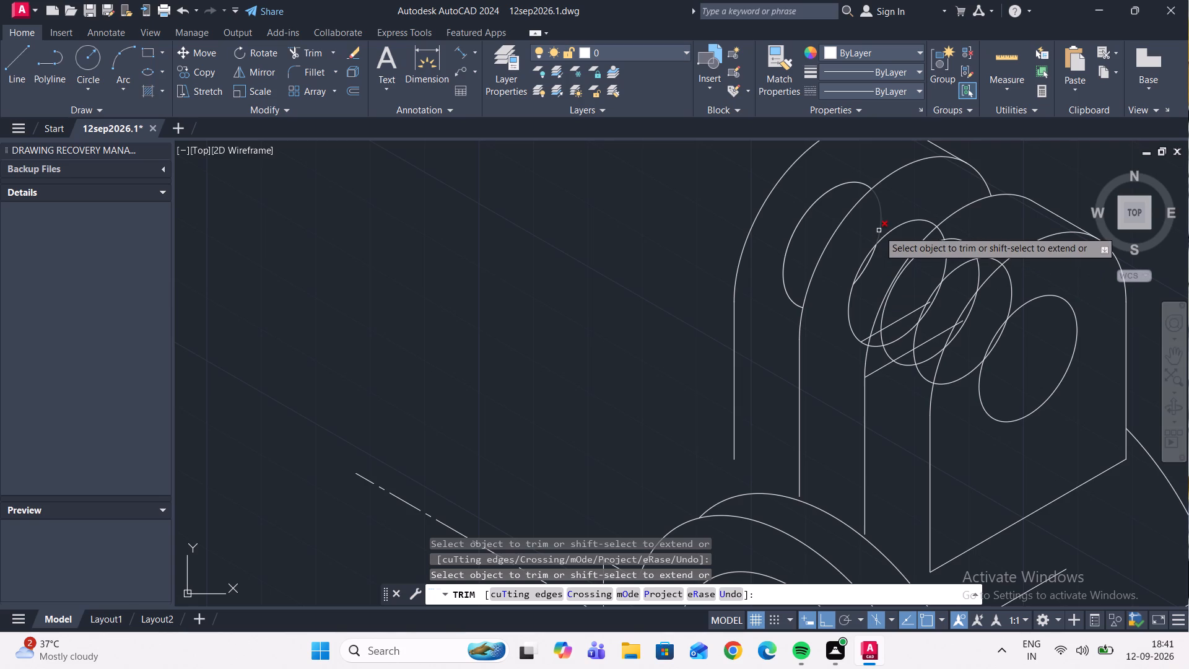
{"action": "left_click", "coordinate": [879, 230]}
{"action": "left_click", "coordinate": [861, 185]}
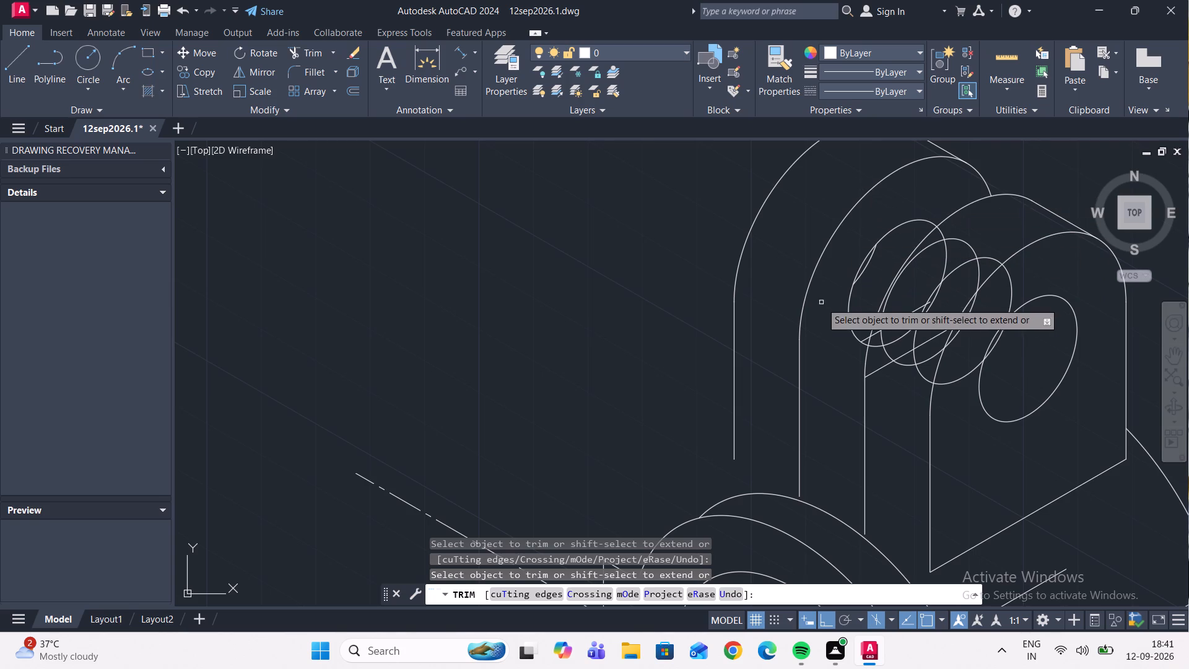
Trim the sloping centre line of the second hole ellipse piece by piece, including its short end.
{"action": "scroll", "coordinate": [816, 316], "scroll_direction": "up", "scroll_amount": 1}
{"action": "middle_click_drag", "start_coordinate": [813, 317], "coordinate": [666, 393]}
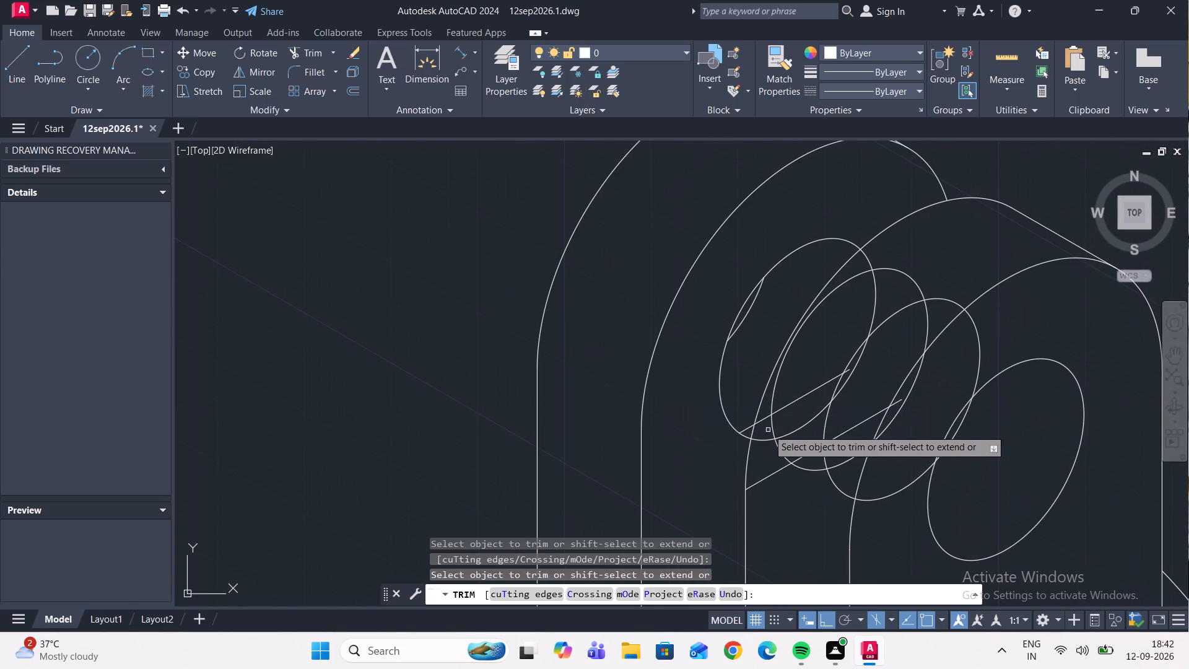
{"action": "scroll", "coordinate": [764, 418], "scroll_direction": "up", "scroll_amount": 2}
{"action": "left_click", "coordinate": [764, 418]}
{"action": "left_click", "coordinate": [715, 450]}
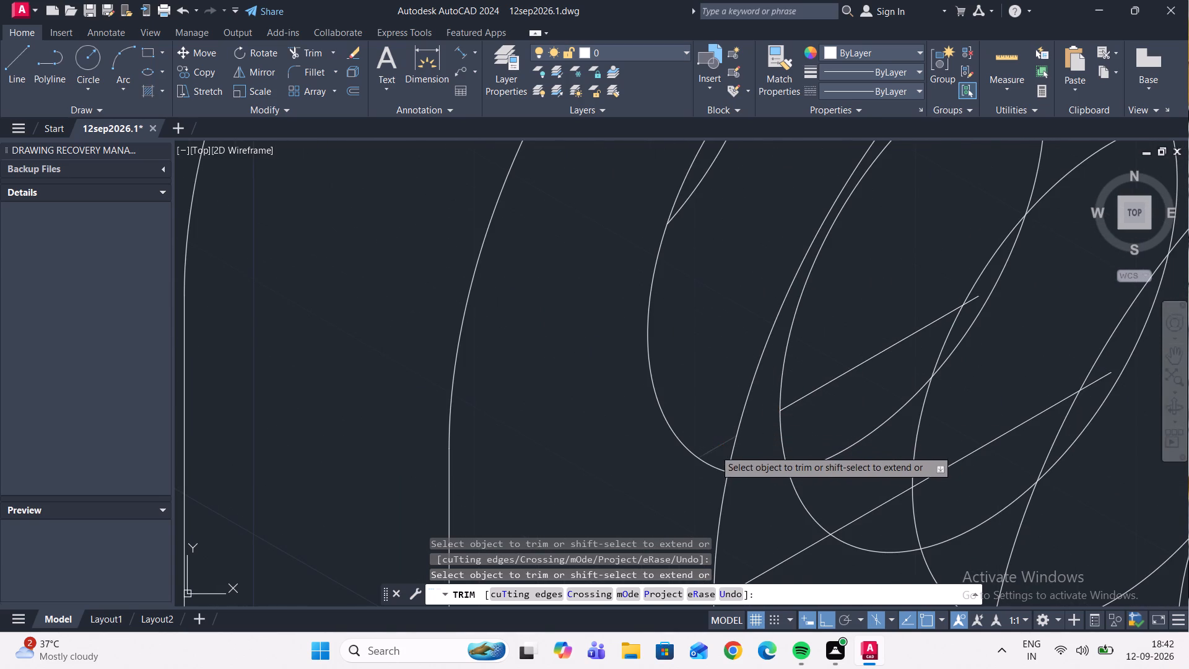
{"action": "left_click", "coordinate": [832, 377]}
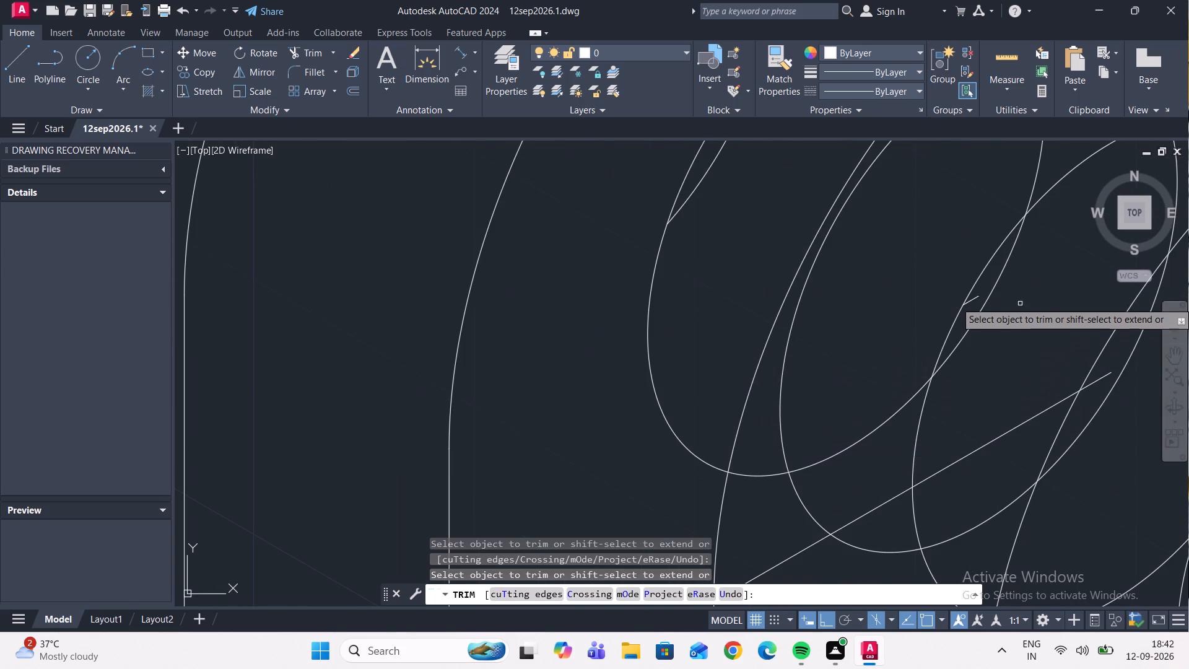
{"action": "scroll", "coordinate": [973, 307], "scroll_direction": "up", "scroll_amount": 1}
{"action": "left_click", "coordinate": [965, 300]}
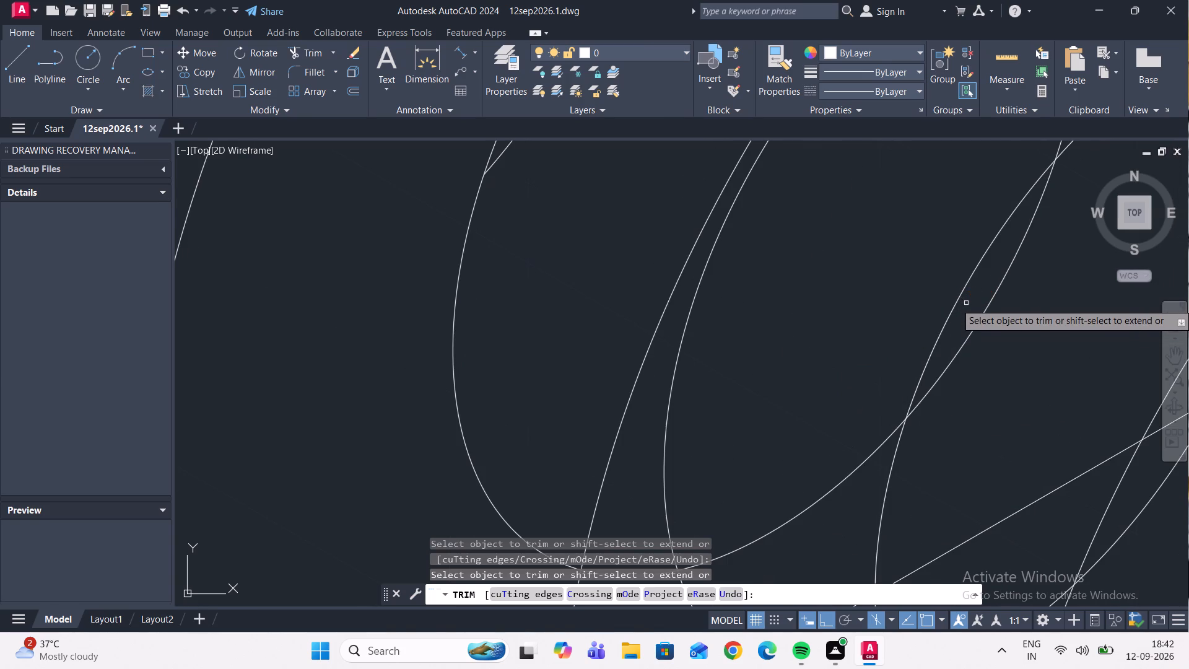
{"action": "scroll", "coordinate": [966, 303], "scroll_direction": "down", "scroll_amount": 3}
{"action": "middle_click_drag", "start_coordinate": [952, 304], "coordinate": [841, 301]}
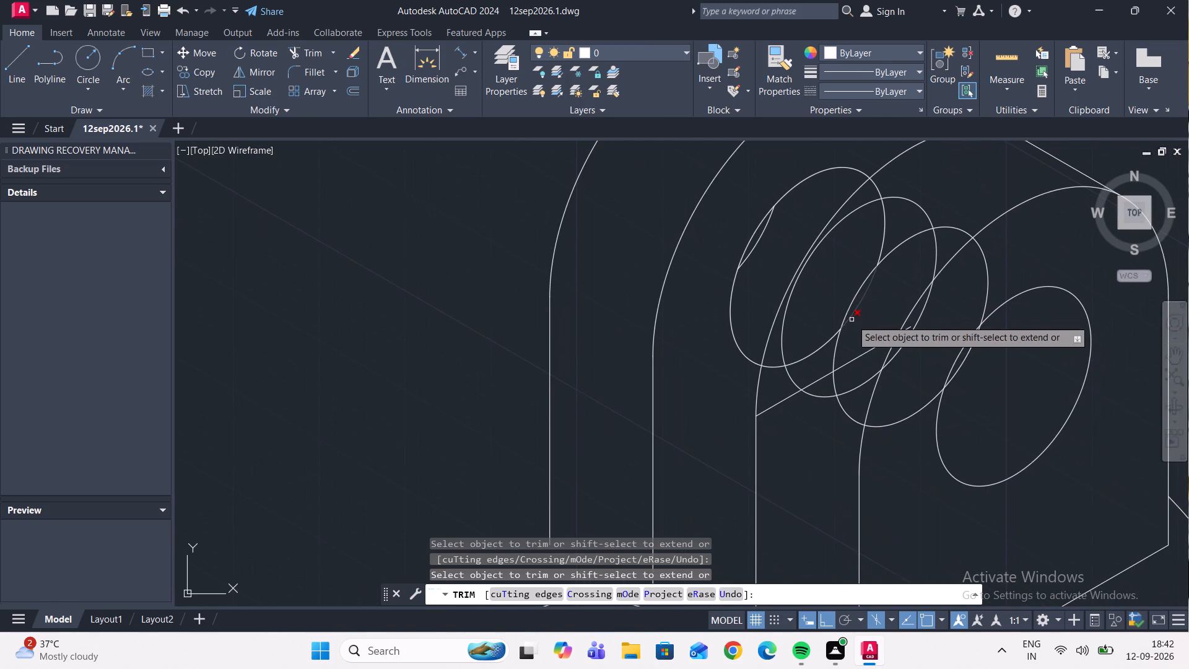
Trim the lower, outer and upper arcs of the middle hole ellipse between the second and fourth ellipses.
{"action": "scroll", "coordinate": [836, 330], "scroll_direction": "down", "scroll_amount": 2}
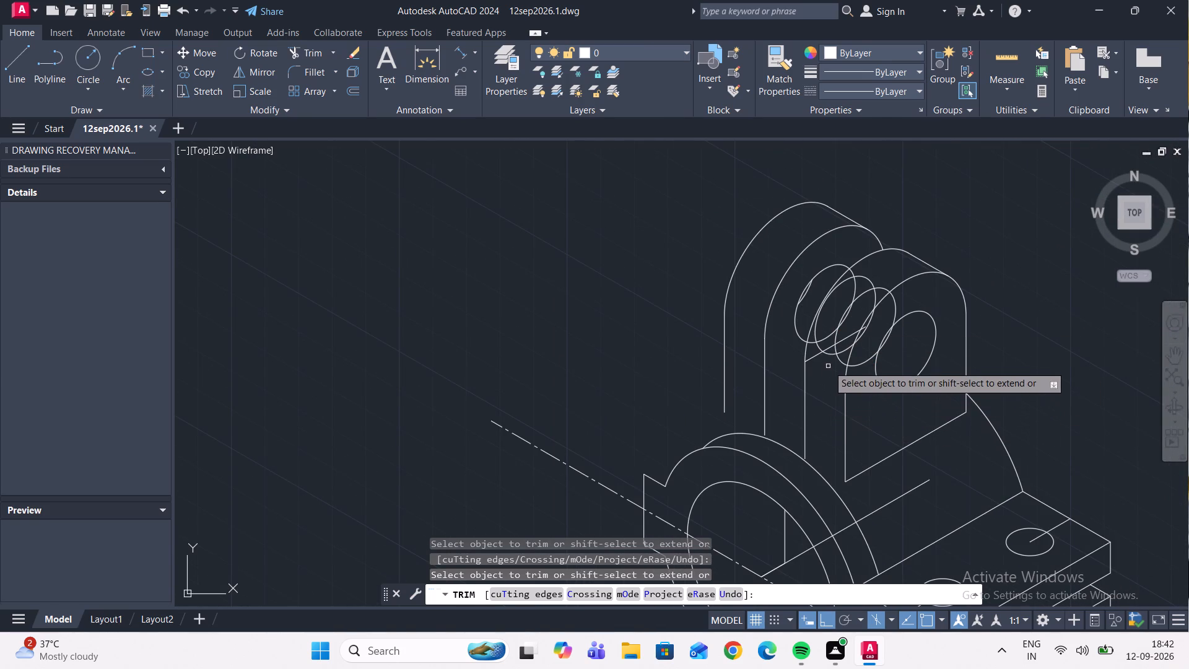
{"action": "scroll", "coordinate": [827, 359], "scroll_direction": "up", "scroll_amount": 1}
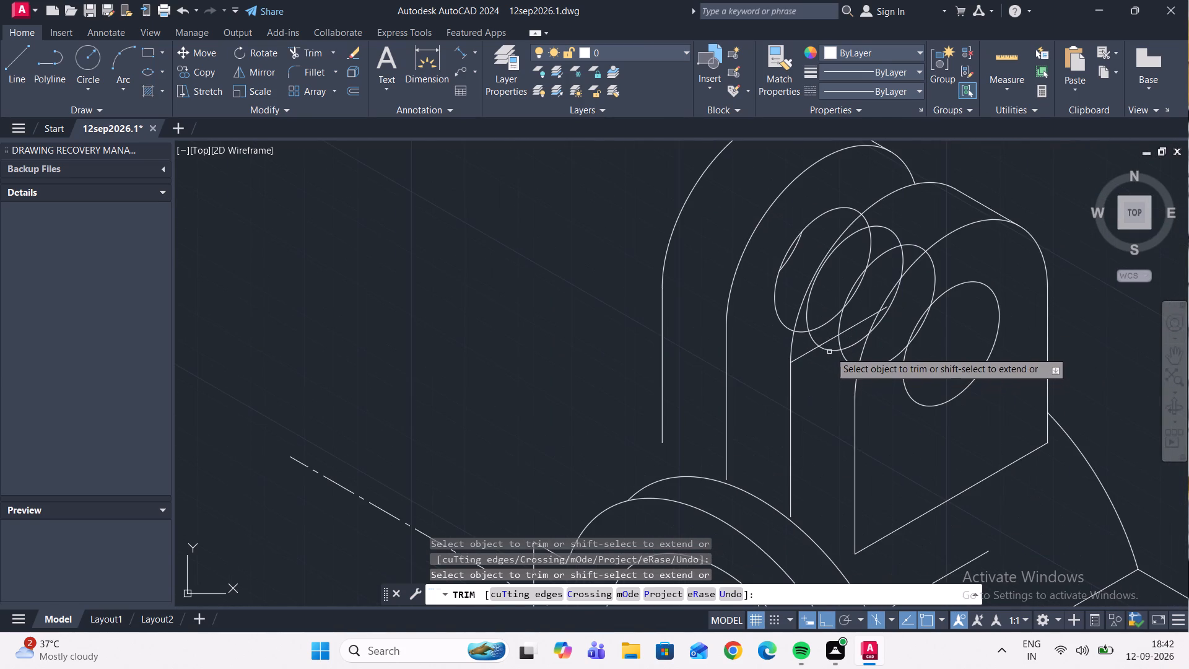
{"action": "left_click", "coordinate": [830, 351]}
{"action": "double_click", "coordinate": [816, 341]}
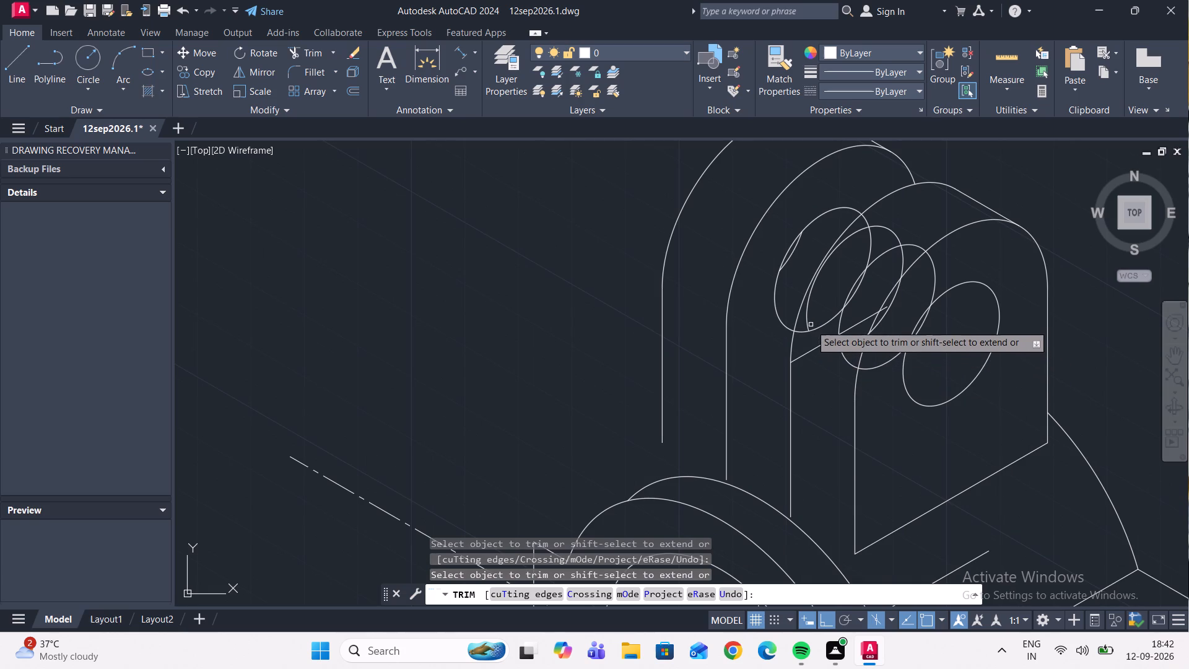
{"action": "left_click", "coordinate": [808, 320]}
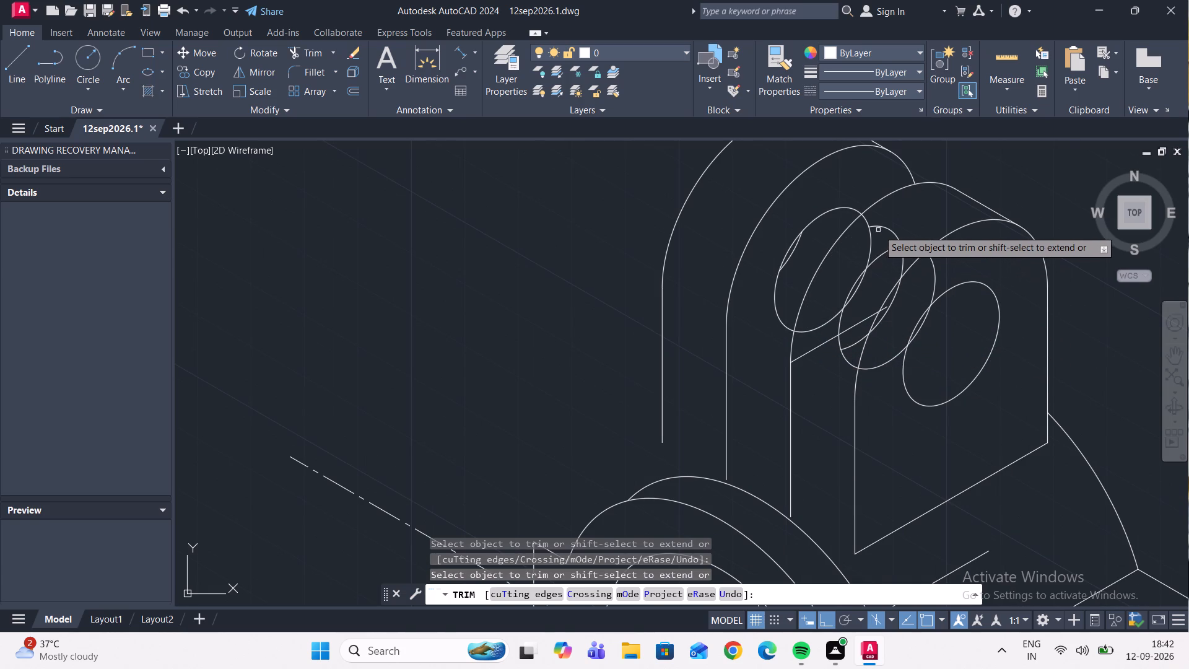
{"action": "left_click", "coordinate": [881, 228]}
{"action": "scroll", "coordinate": [900, 256], "scroll_direction": "up", "scroll_amount": 2}
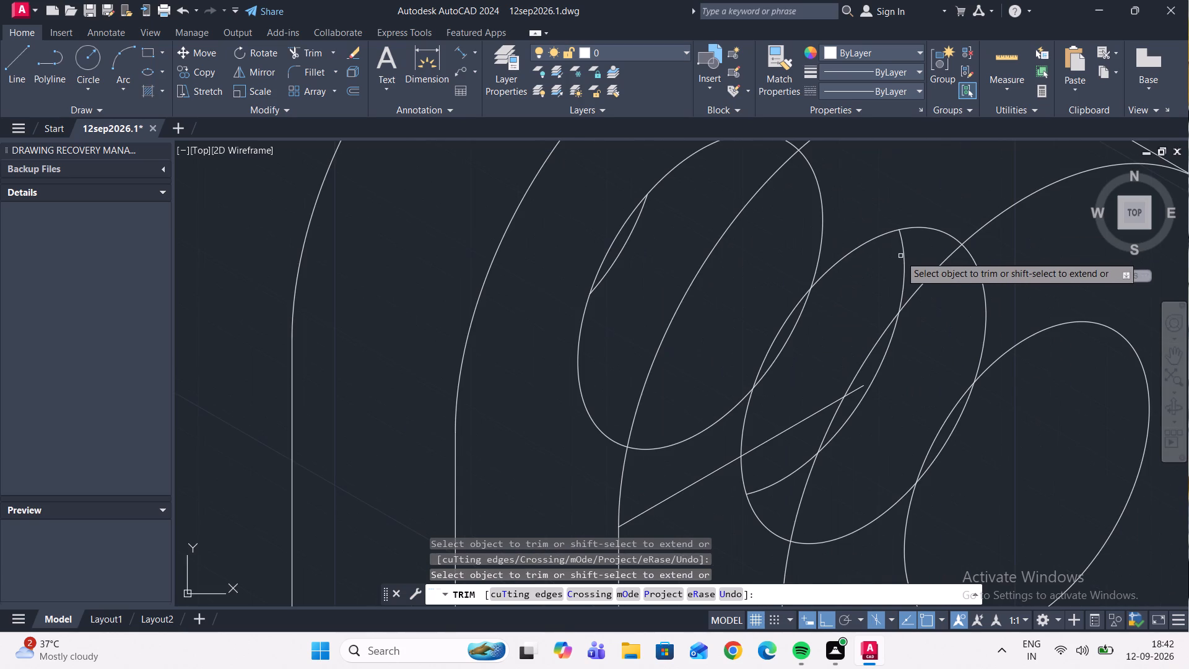
{"action": "left_click", "coordinate": [902, 247]}
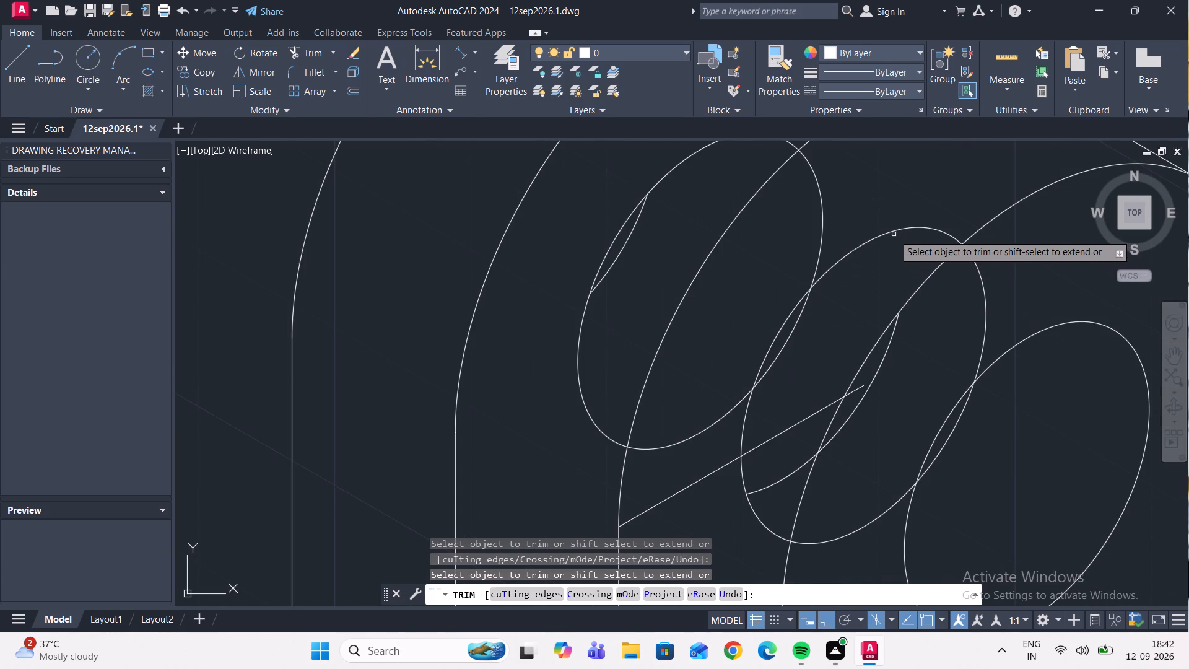
Trim the upper outer arc of the ellipse just behind the front hole and its sloping centre line outside that ellipse.
{"action": "left_click", "coordinate": [894, 232]}
{"action": "scroll", "coordinate": [912, 236], "scroll_direction": "down", "scroll_amount": 3}
{"action": "scroll", "coordinate": [874, 285], "scroll_direction": "up", "scroll_amount": 1}
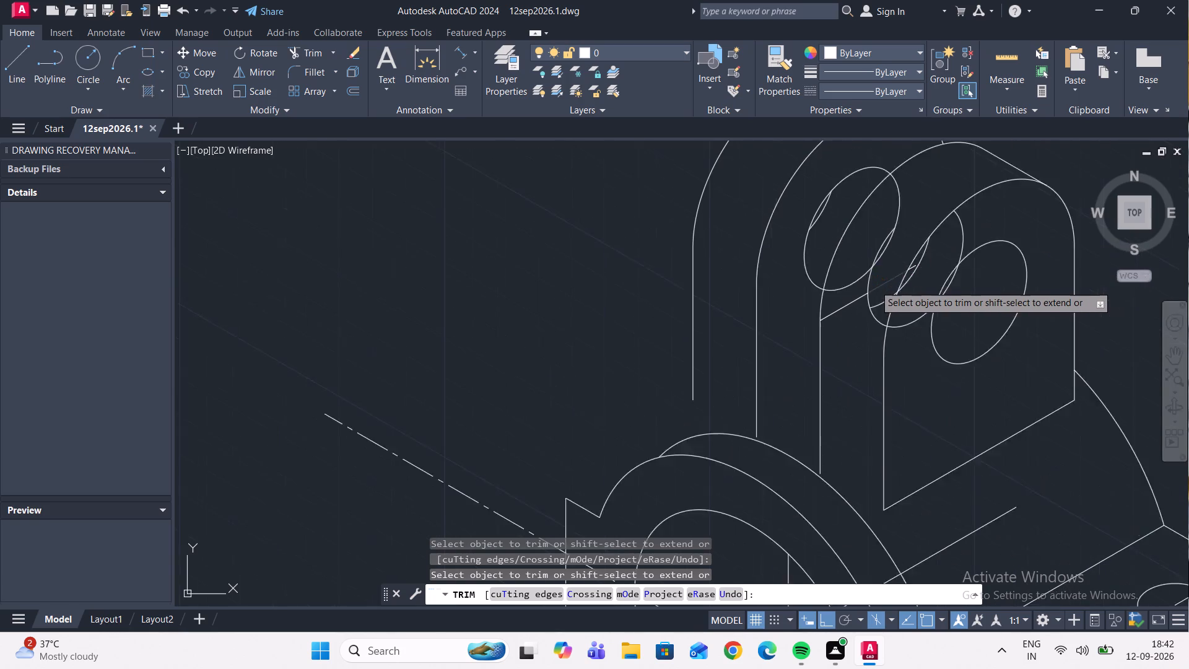
{"action": "scroll", "coordinate": [874, 285], "scroll_direction": "up", "scroll_amount": 1}
{"action": "left_click", "coordinate": [845, 310]}
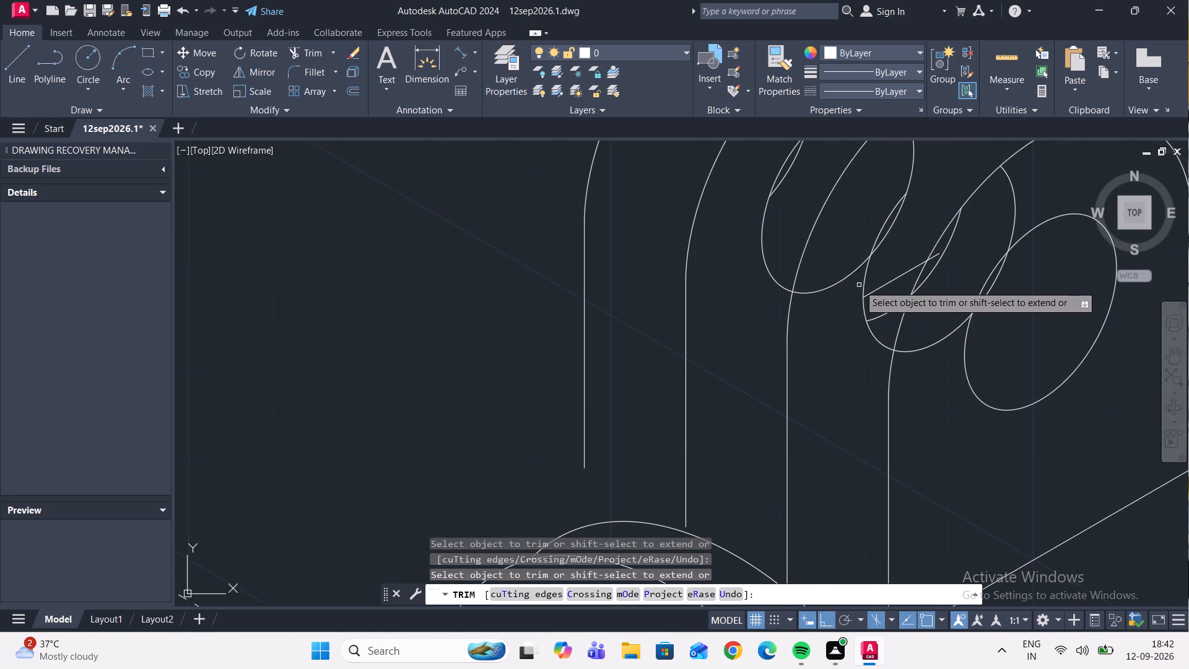
{"action": "scroll", "coordinate": [859, 285], "scroll_direction": "down", "scroll_amount": 1}
{"action": "left_click", "coordinate": [866, 279]}
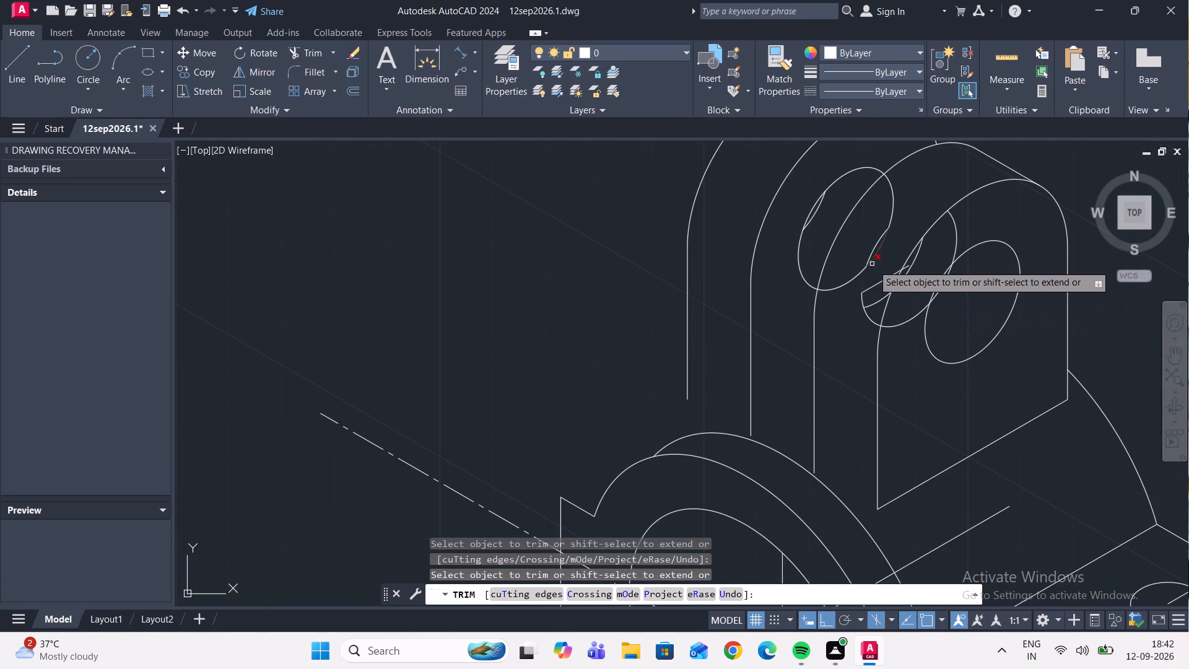
Trim the rear plate's hole ellipse where it passes behind the front plate, along with the arc fragment beside it.
{"action": "scroll", "coordinate": [878, 281], "scroll_direction": "down", "scroll_amount": 1}
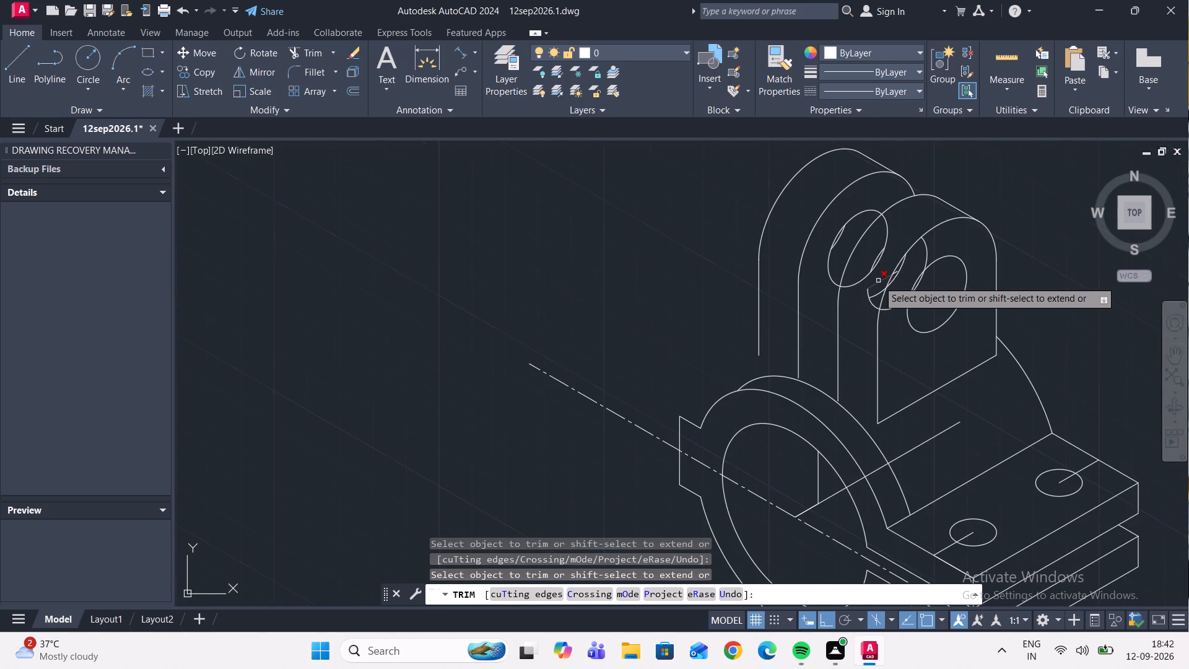
{"action": "scroll", "coordinate": [870, 268], "scroll_direction": "up", "scroll_amount": 1}
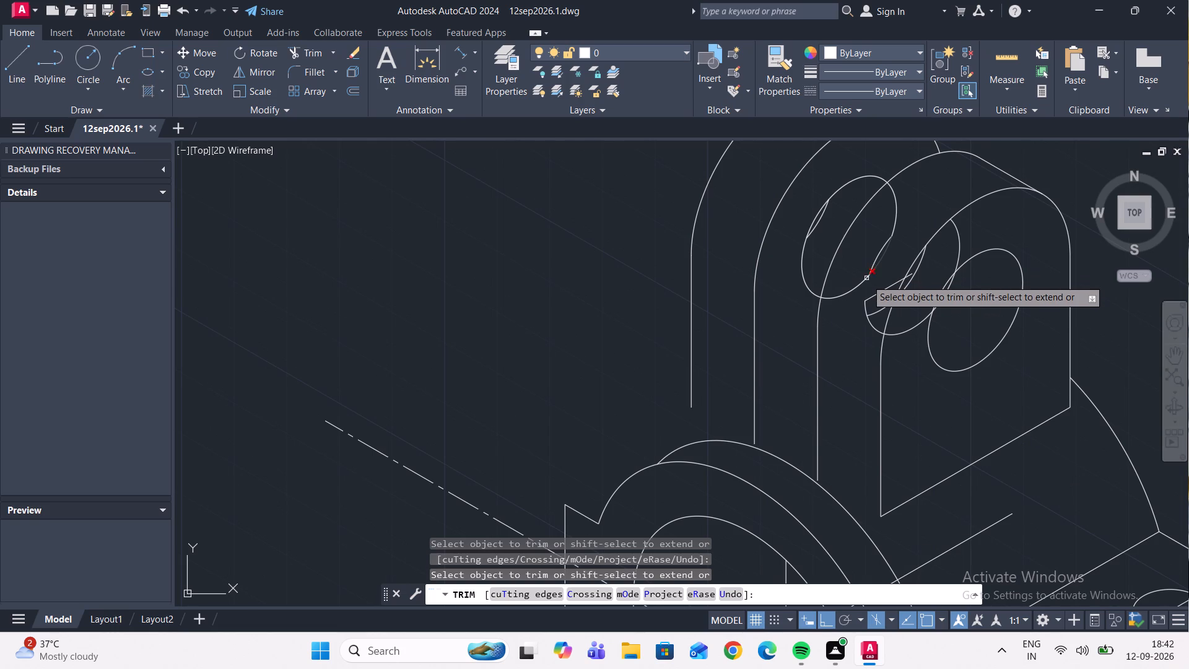
{"action": "left_click", "coordinate": [852, 290]}
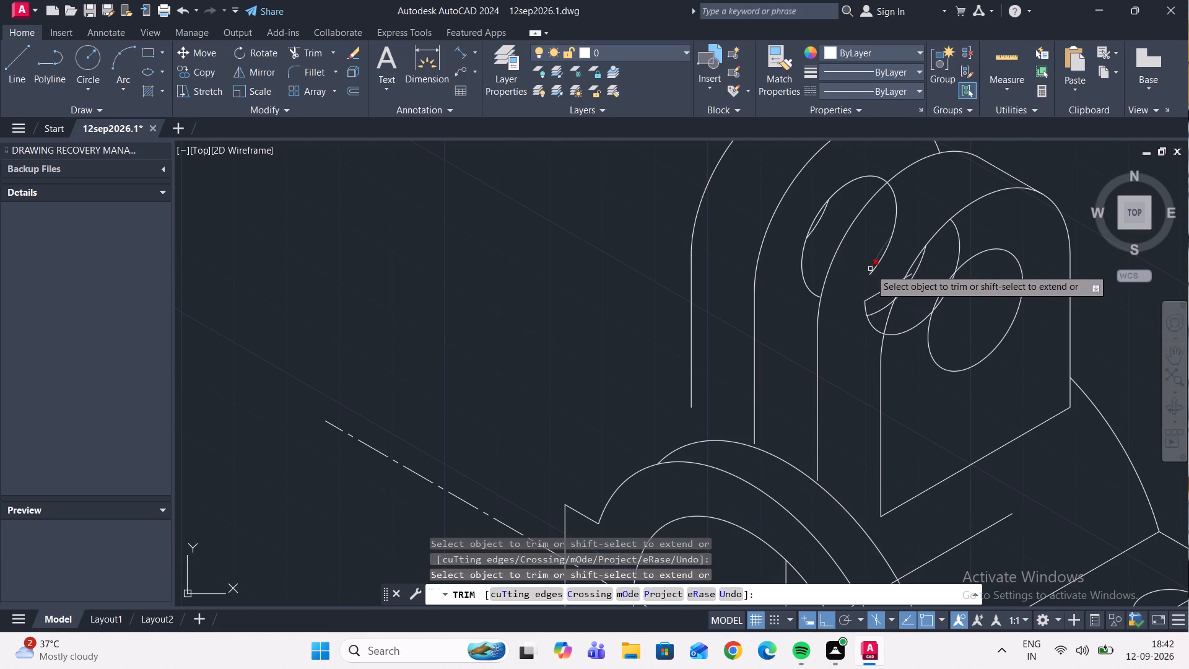
{"action": "double_click", "coordinate": [871, 269]}
{"action": "left_click", "coordinate": [875, 261]}
{"action": "left_click", "coordinate": [893, 229]}
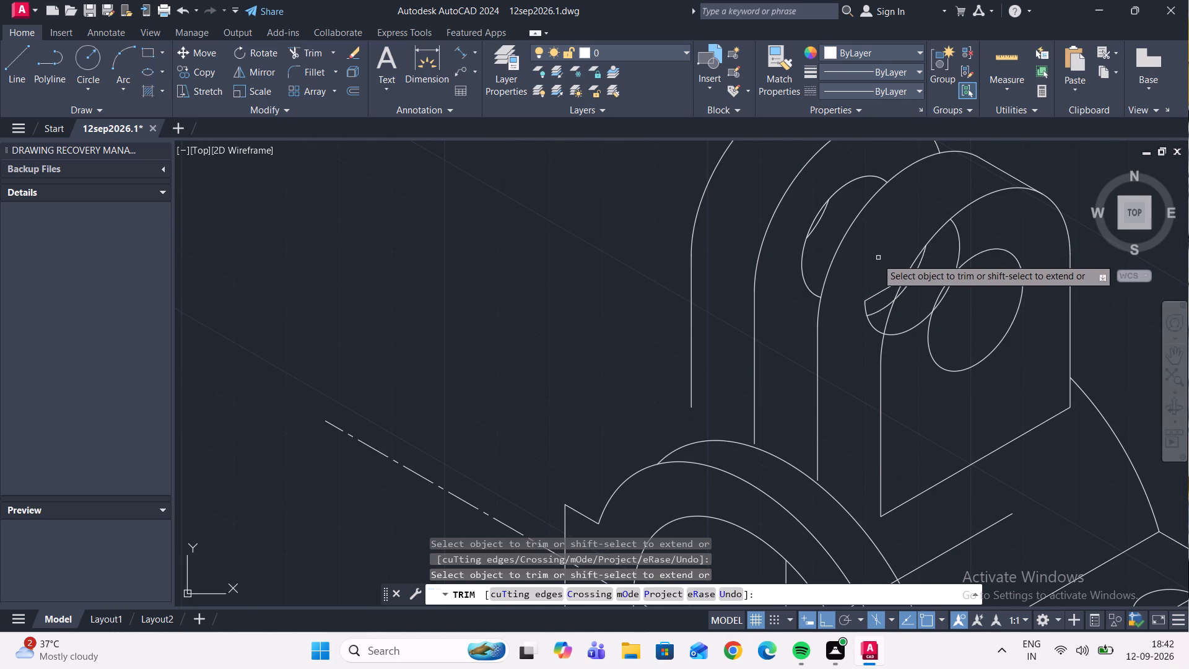
Trim the leftover sloping centre line pieces, the middle ellipse's remaining arc and the next ellipse's tail along the front plate's edge.
{"action": "scroll", "coordinate": [871, 260], "scroll_direction": "down", "scroll_amount": 2}
{"action": "scroll", "coordinate": [880, 285], "scroll_direction": "up", "scroll_amount": 2}
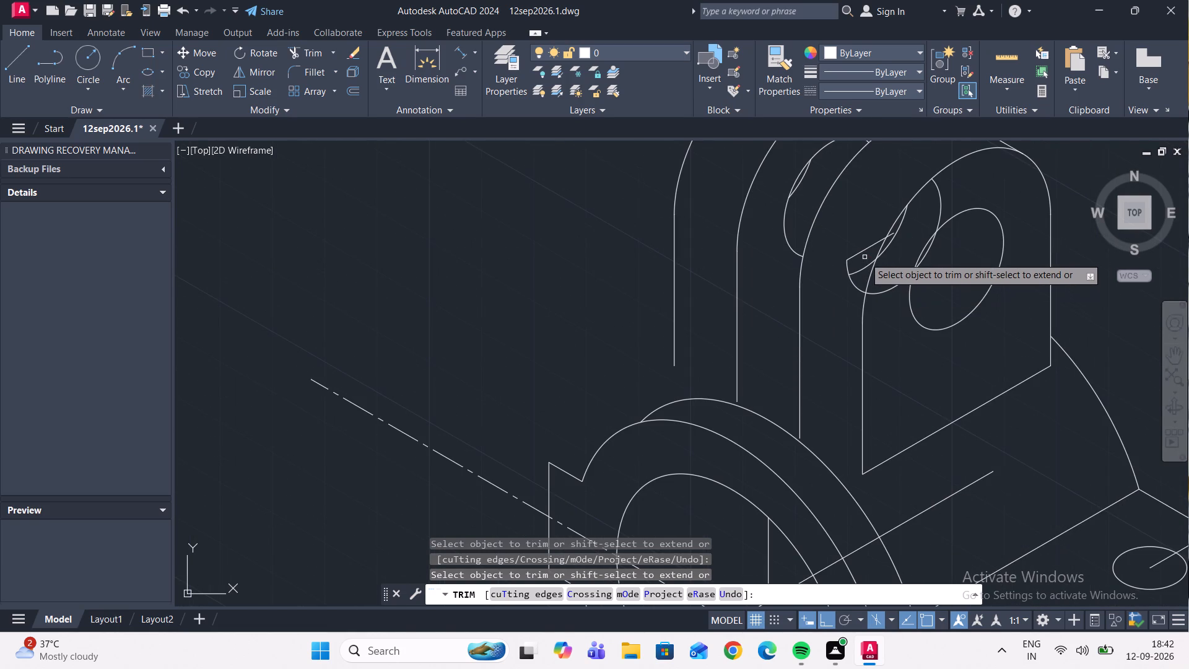
{"action": "double_click", "coordinate": [863, 253]}
{"action": "left_click", "coordinate": [865, 266]}
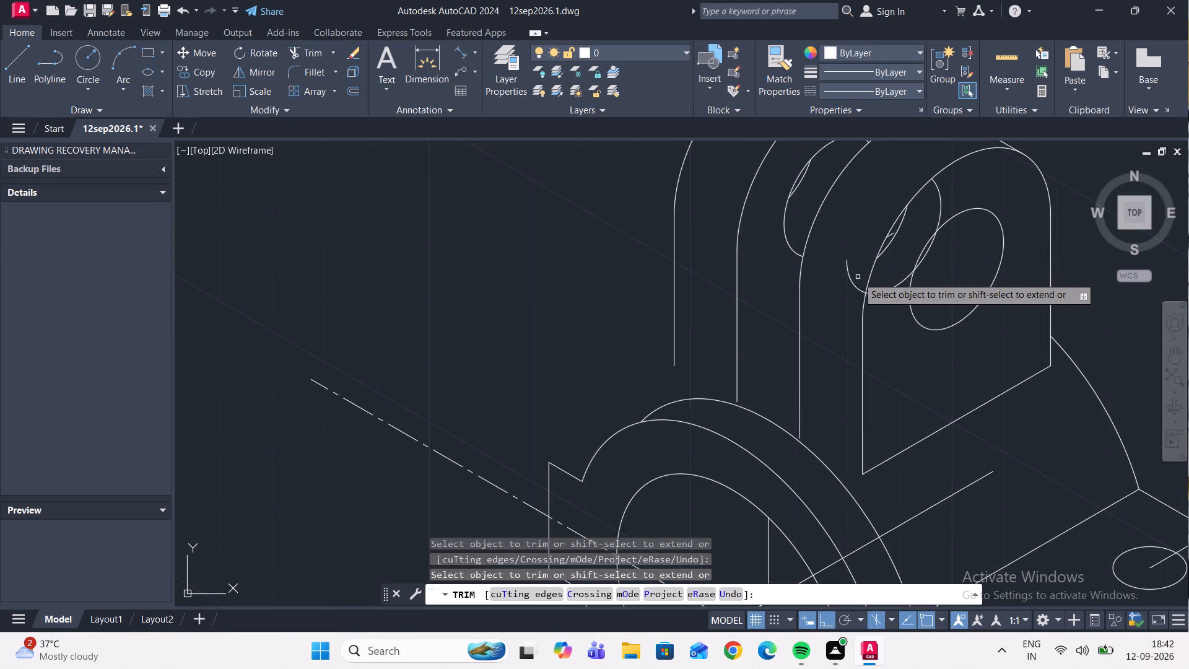
{"action": "left_click", "coordinate": [855, 282]}
{"action": "scroll", "coordinate": [856, 289], "scroll_direction": "up", "scroll_amount": 4}
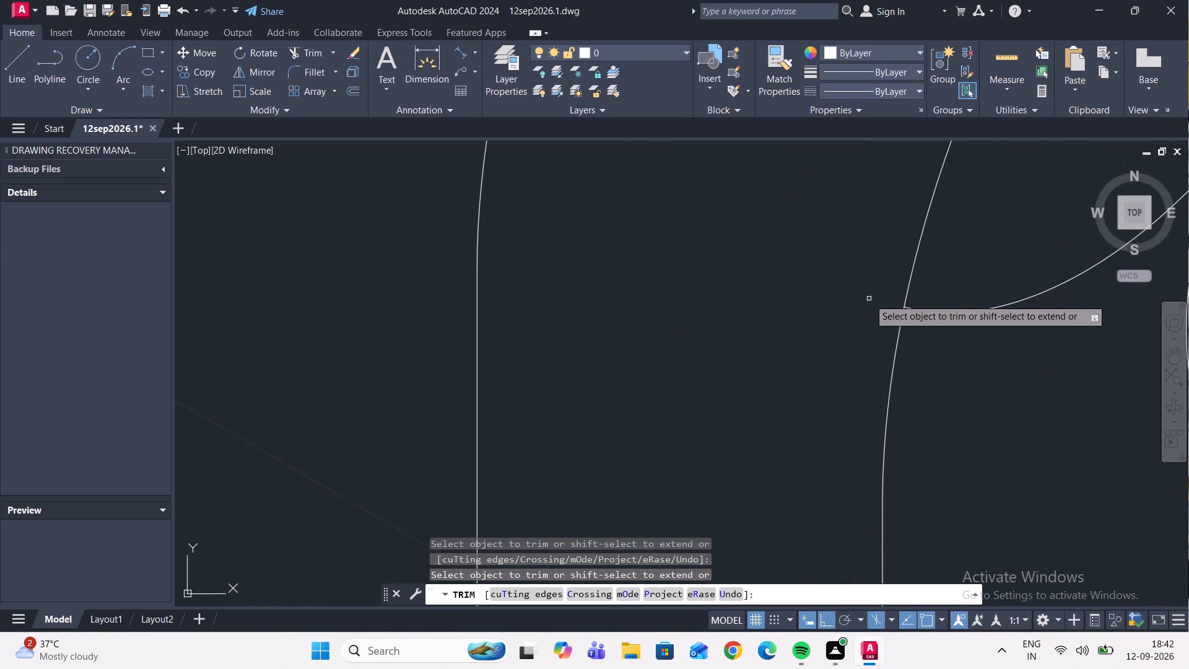
{"action": "middle_click_drag", "start_coordinate": [869, 299], "coordinate": [758, 546]}
{"action": "middle_click_drag", "start_coordinate": [803, 411], "coordinate": [798, 444]}
{"action": "scroll", "coordinate": [801, 439], "scroll_direction": "down", "scroll_amount": 1}
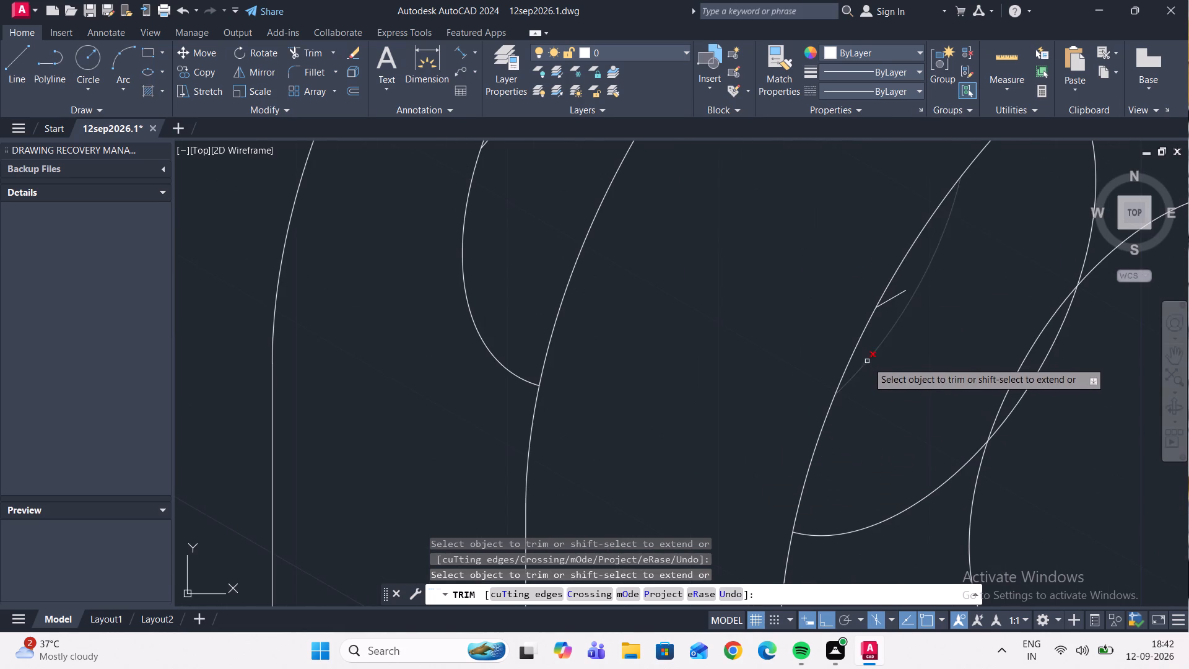
{"action": "left_click", "coordinate": [868, 364]}
{"action": "left_click", "coordinate": [892, 296]}
Trim the lower and upper outer arcs of the hidden hole ellipse crossing the front plate's face around its hole.
{"action": "scroll", "coordinate": [895, 305], "scroll_direction": "down", "scroll_amount": 3}
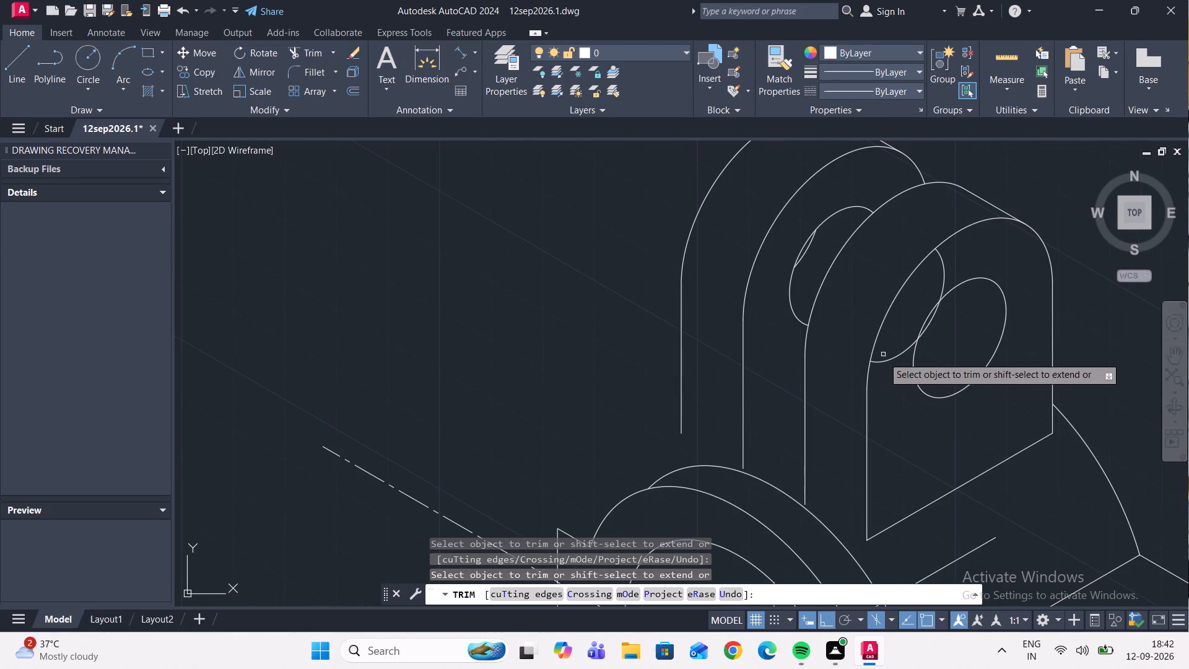
{"action": "left_click", "coordinate": [884, 360]}
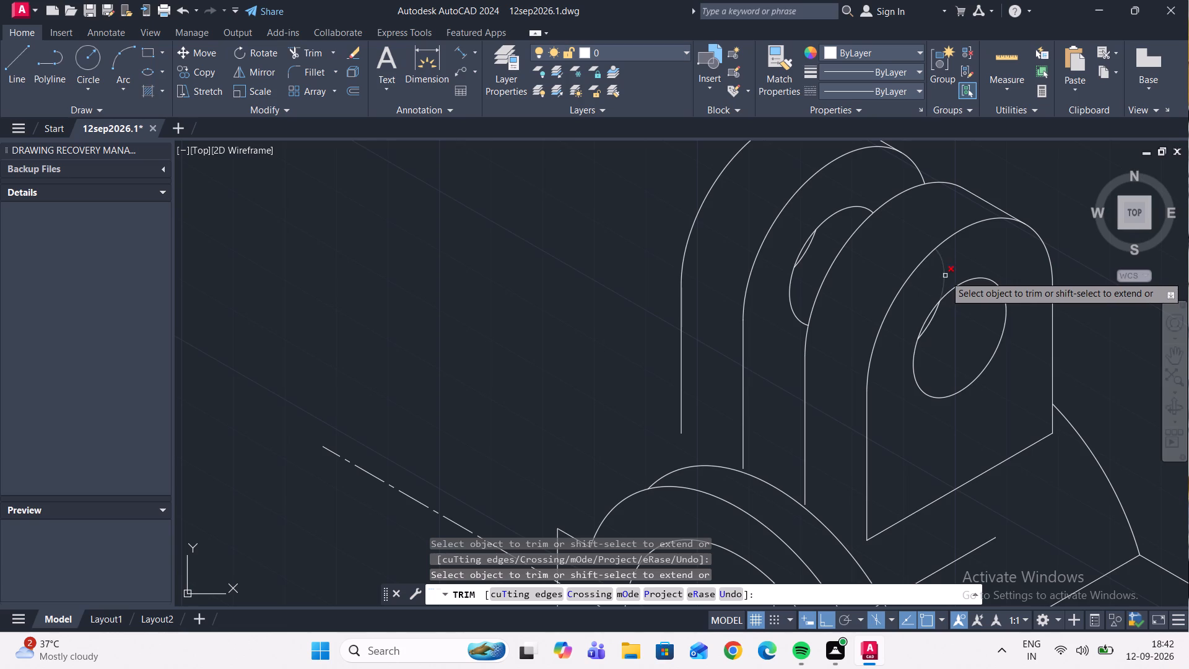
{"action": "left_click", "coordinate": [945, 276]}
{"action": "scroll", "coordinate": [944, 276], "scroll_direction": "down", "scroll_amount": 3}
{"action": "scroll", "coordinate": [870, 245], "scroll_direction": "up", "scroll_amount": 1}
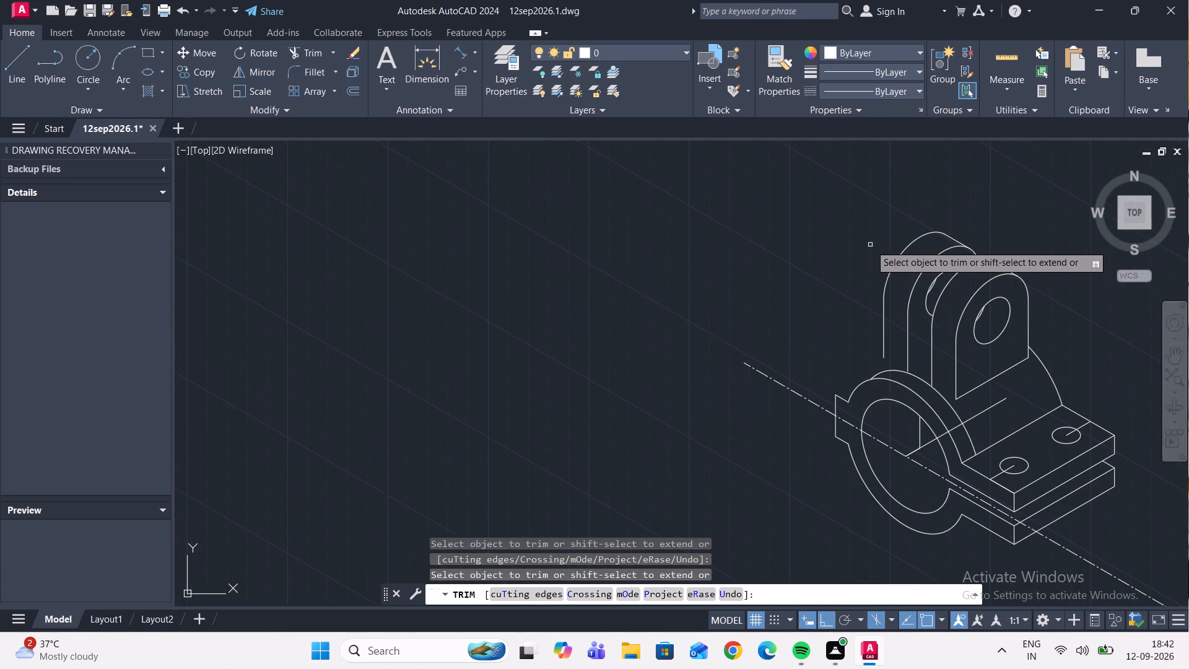
{"action": "scroll", "coordinate": [874, 263], "scroll_direction": "up", "scroll_amount": 1}
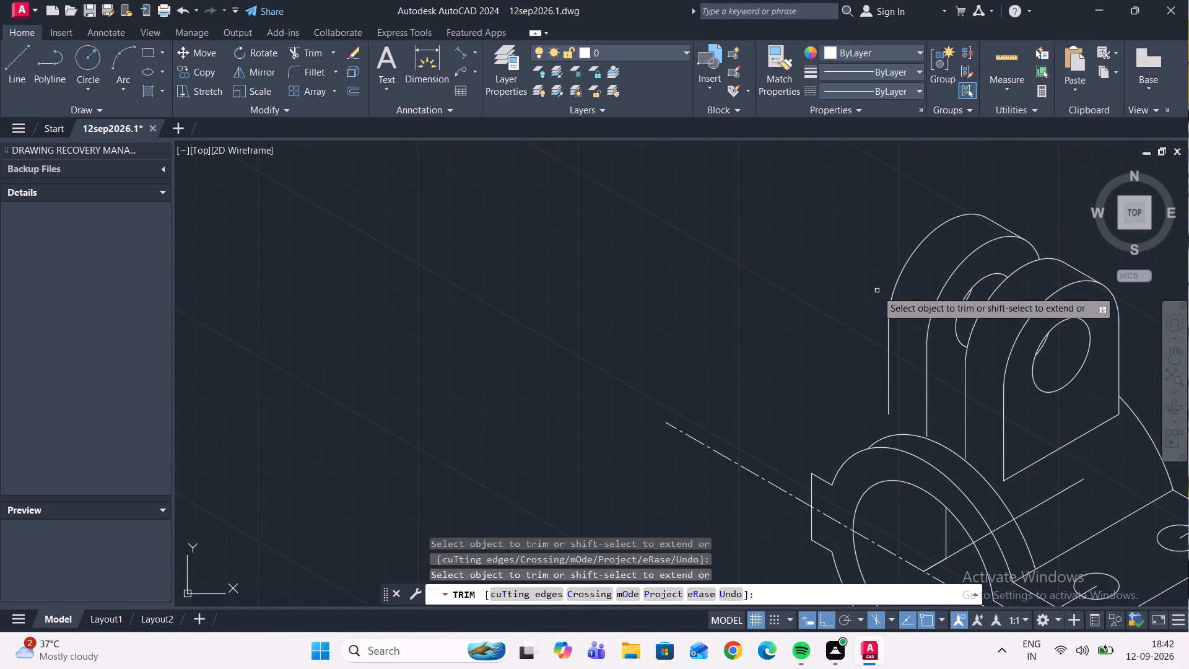
{"action": "scroll", "coordinate": [877, 290], "scroll_direction": "down", "scroll_amount": 1}
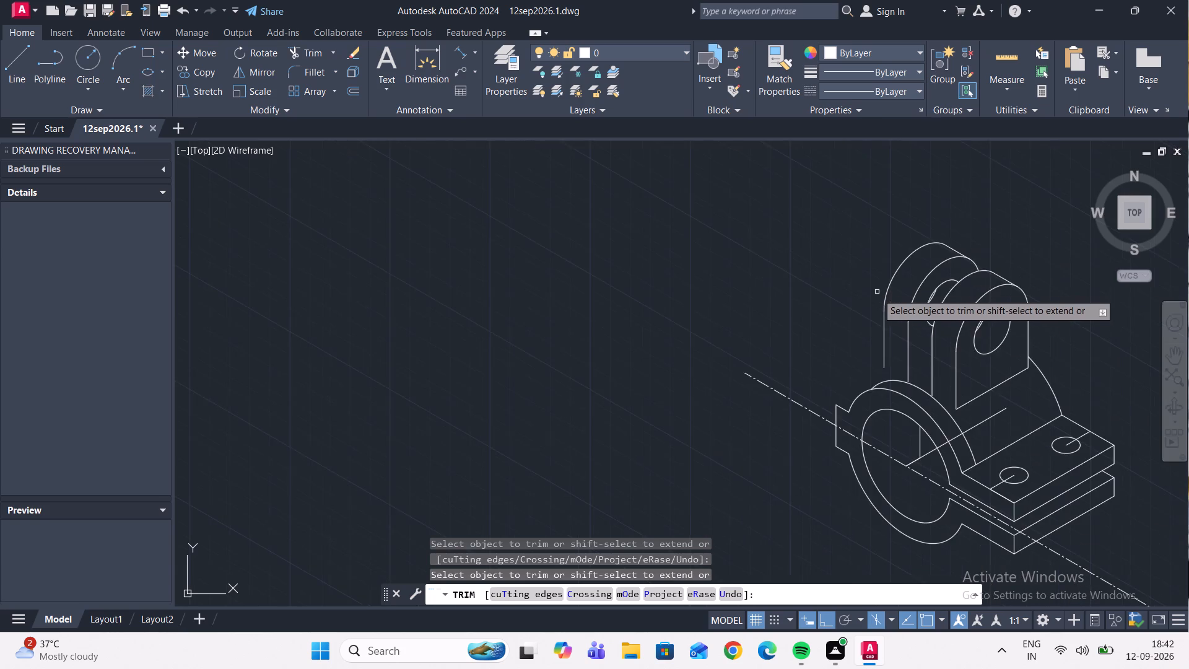
{"action": "scroll", "coordinate": [882, 305], "scroll_direction": "up", "scroll_amount": 1}
Draw a sloping line about 38 long joining the bottoms of the front and rear plates' rounded outlines.
{"action": "left_click", "coordinate": [20, 71]}
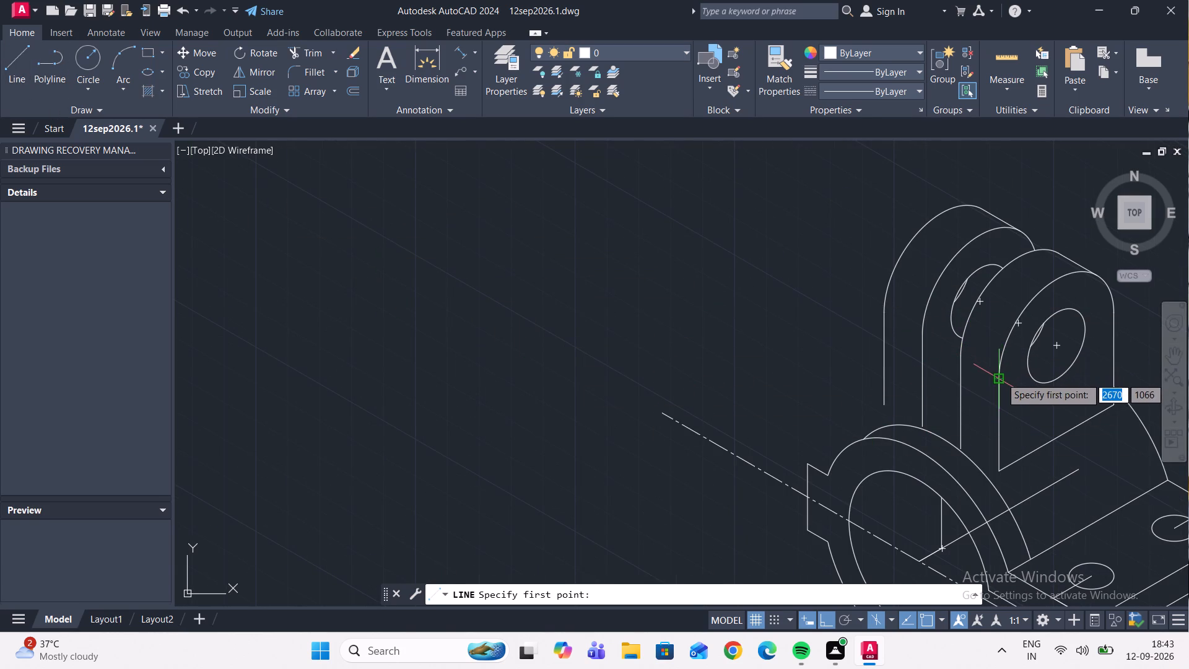
{"action": "left_click", "coordinate": [1001, 377]}
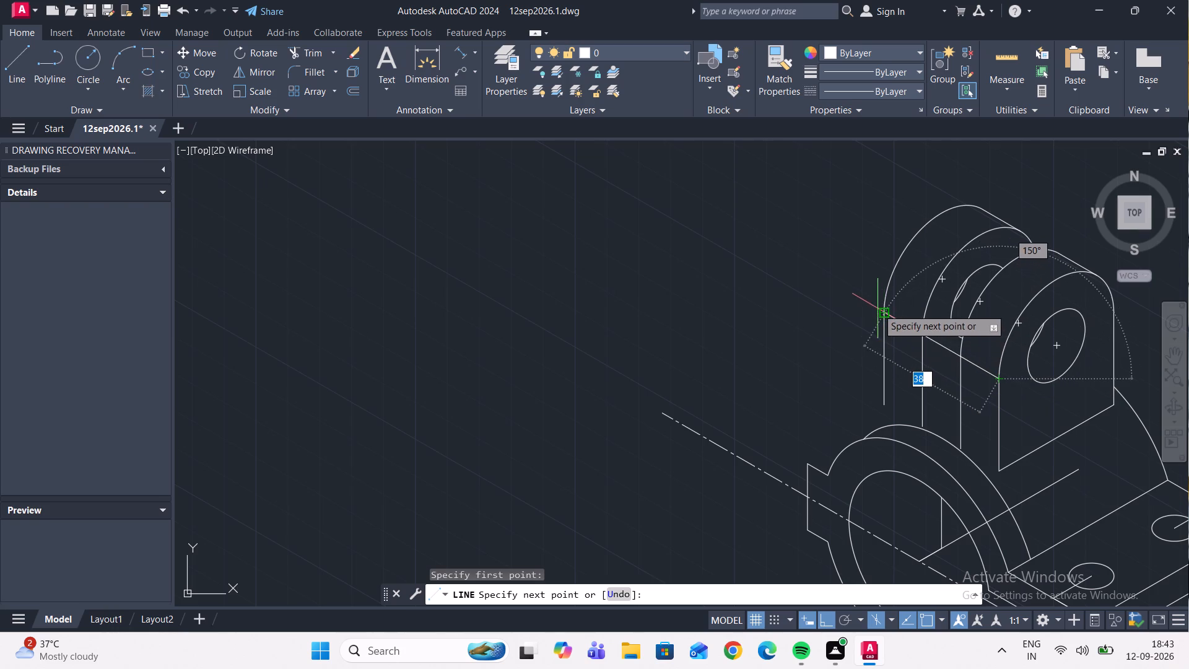
{"action": "left_click", "coordinate": [887, 316]}
{"action": "key", "text": "Escape"}
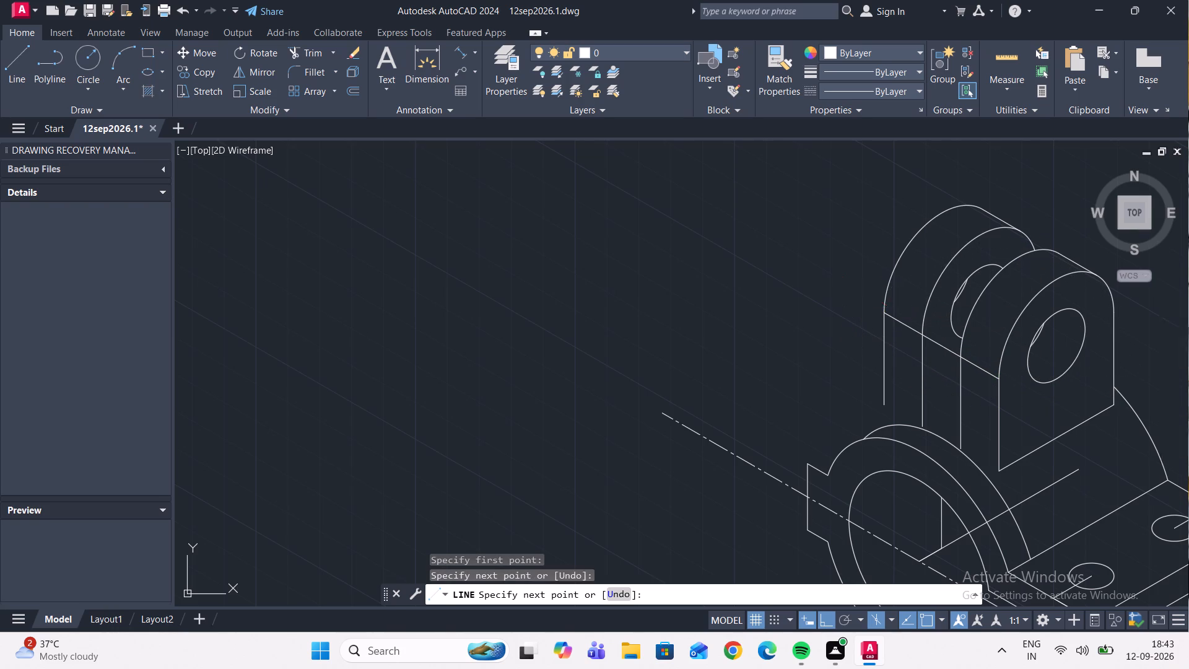
Copy the sloping line 20 units straight down across the lug's vertical edges.
{"action": "scroll", "coordinate": [946, 379], "scroll_direction": "up", "scroll_amount": 2}
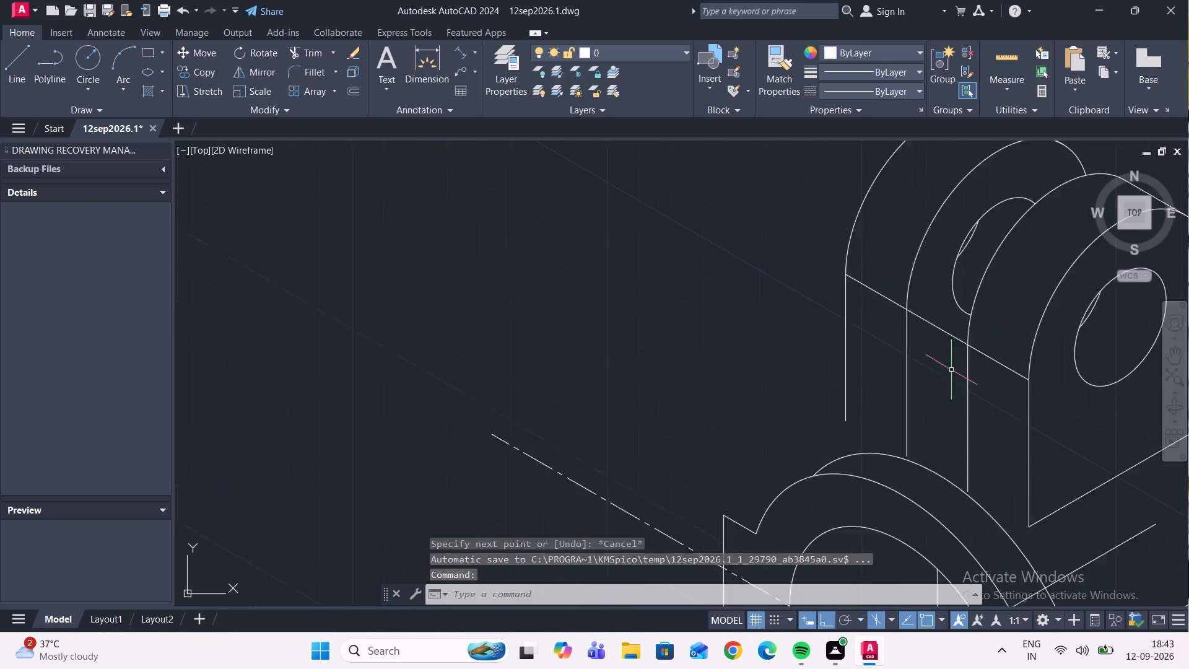
{"action": "left_click_drag", "start_coordinate": [951, 348], "coordinate": [948, 334]}
{"action": "left_click", "coordinate": [910, 286]}
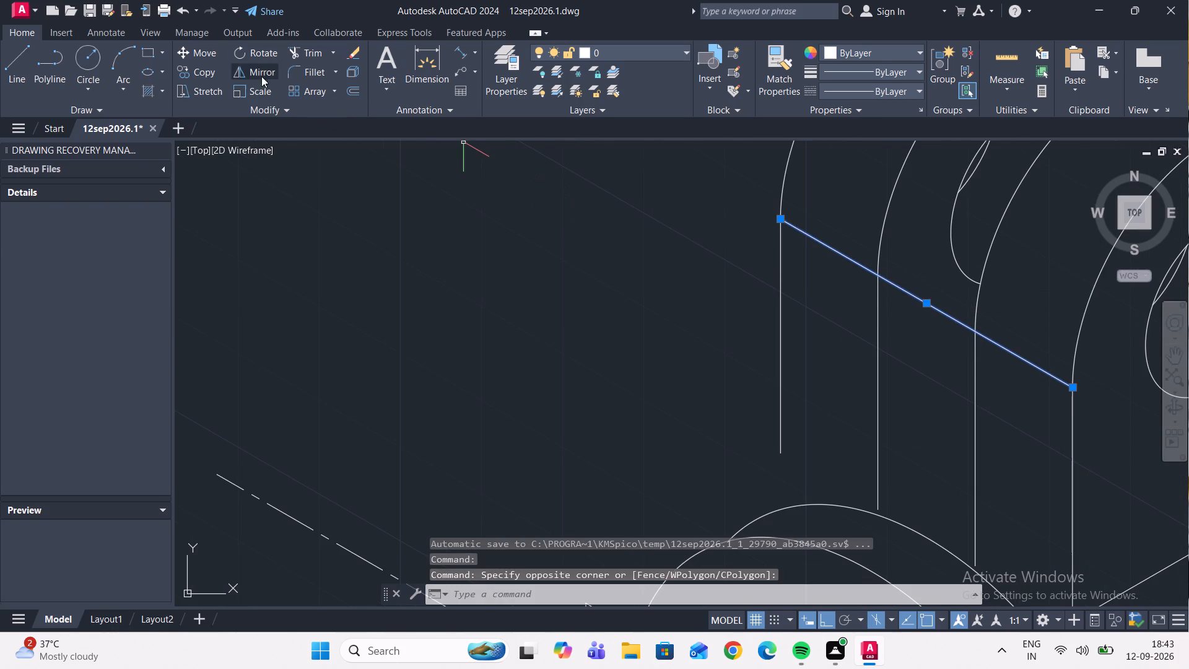
{"action": "left_click", "coordinate": [202, 71]}
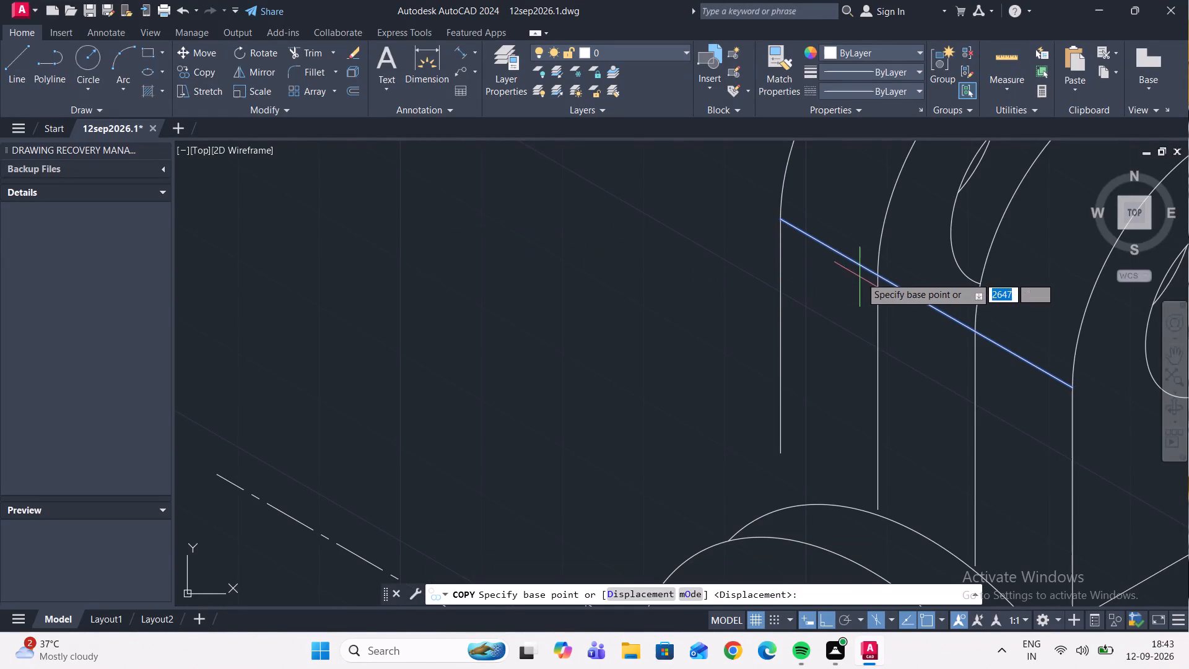
{"action": "left_click", "coordinate": [874, 276]}
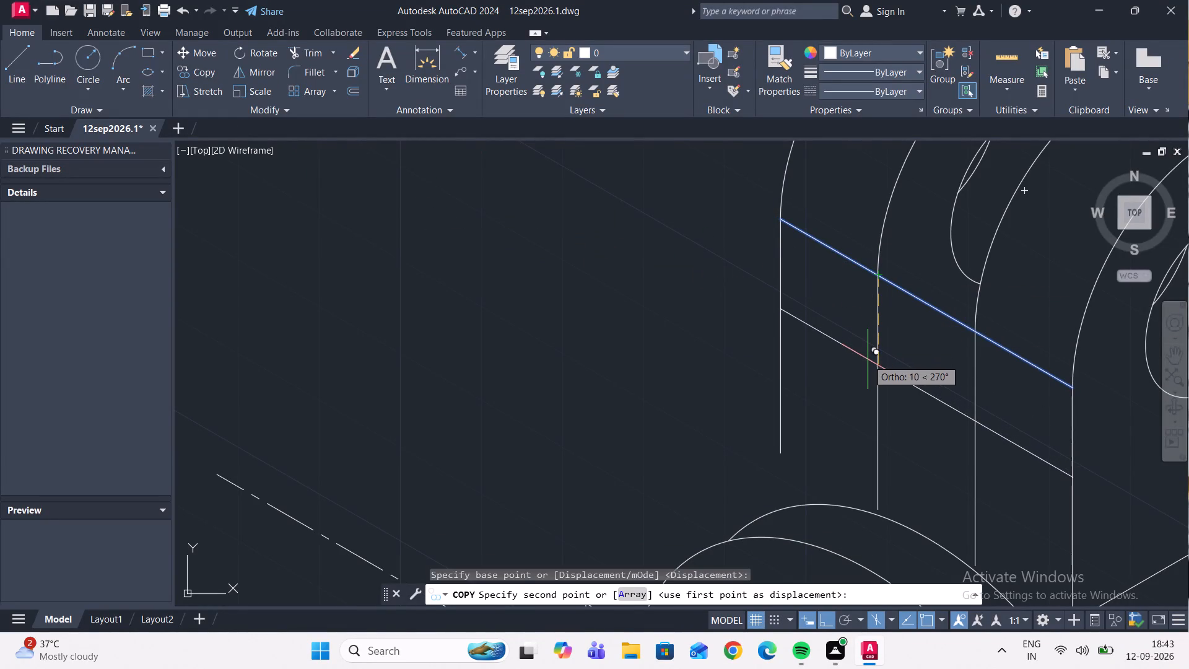
{"action": "type", "text": "20"}
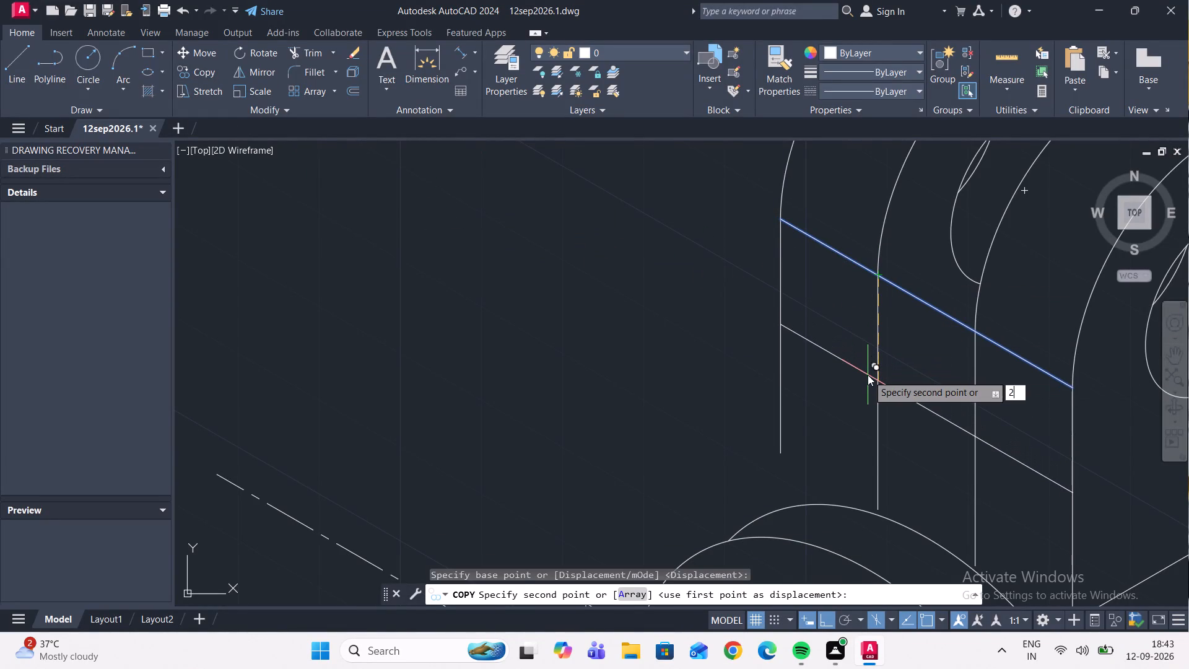
{"action": "key", "text": "Return"}
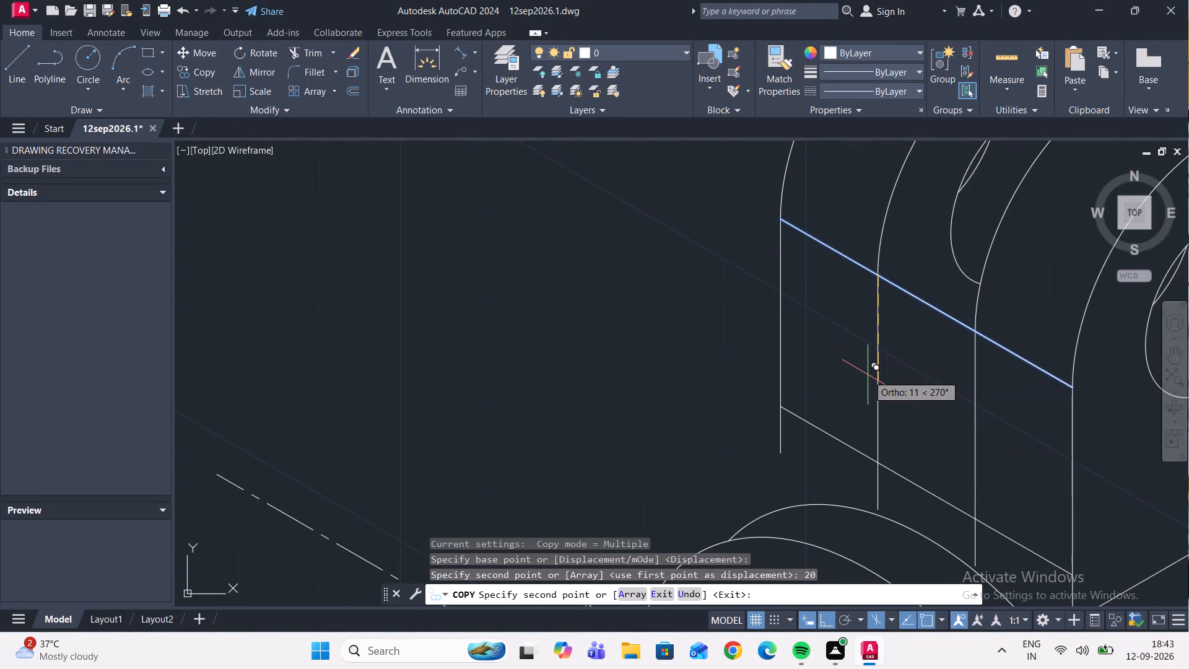
{"action": "key", "text": "Escape"}
Trim the two middle vertical edges below the copied sloping line and extend the rear plate's vertical edge to the ring's outer arc.
{"action": "middle_click_drag", "start_coordinate": [907, 434], "coordinate": [905, 388]}
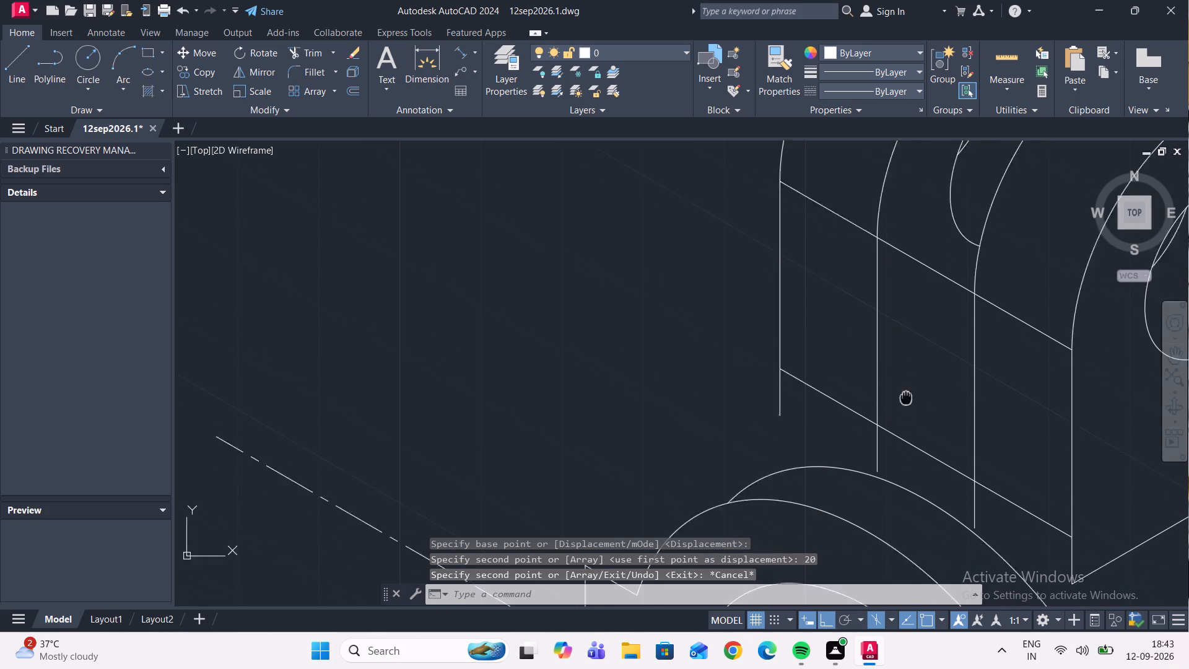
{"action": "middle_click_drag", "start_coordinate": [905, 388], "coordinate": [901, 351]}
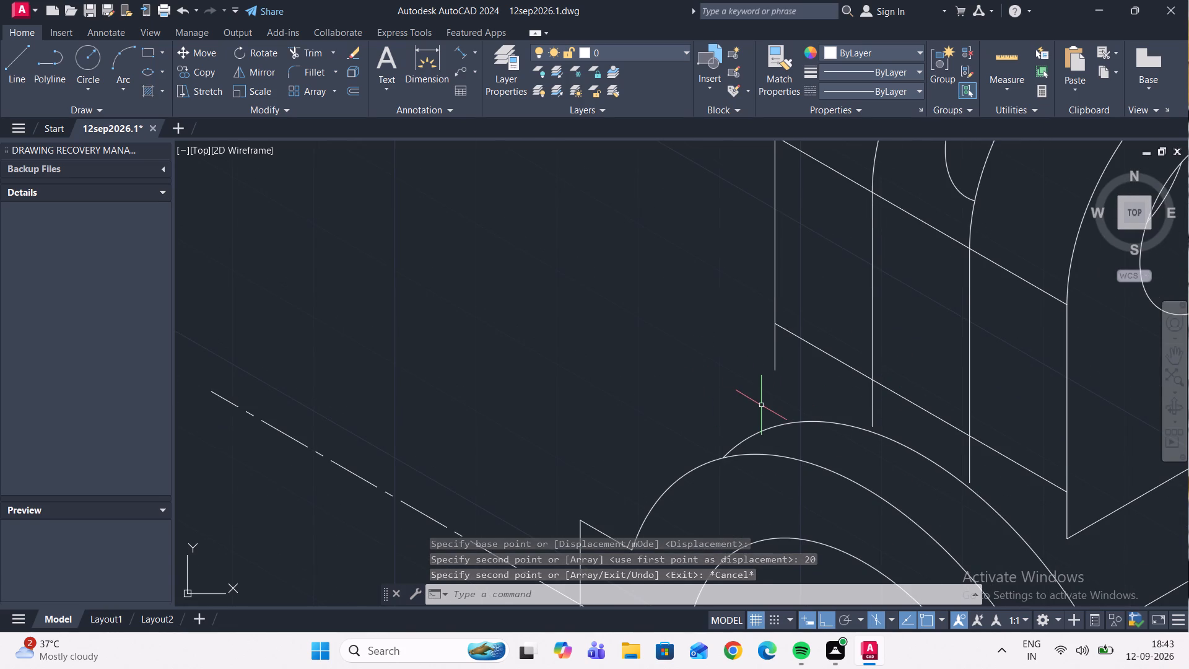
{"action": "left_click", "coordinate": [310, 55]}
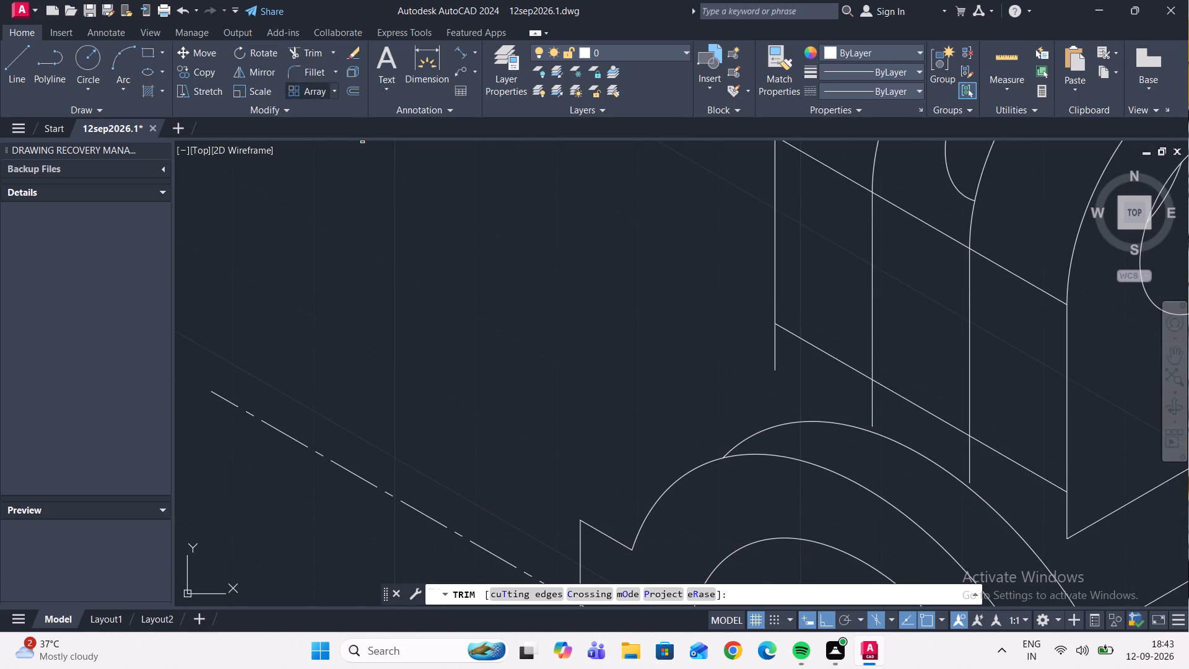
{"action": "left_click", "coordinate": [871, 411]}
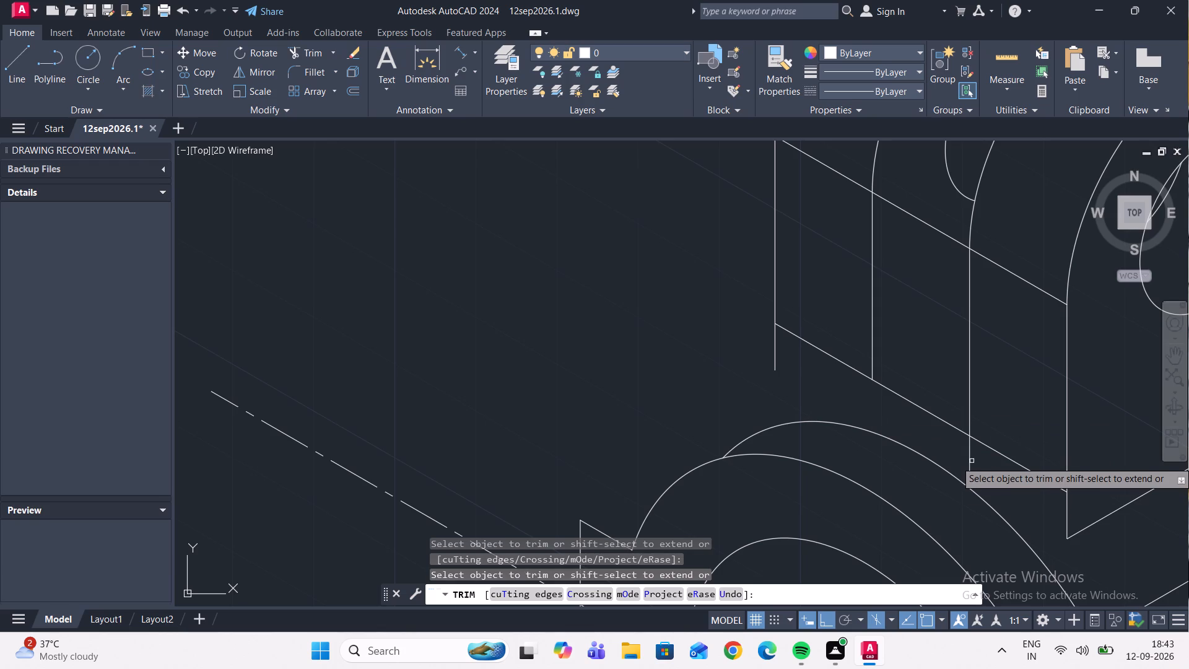
{"action": "double_click", "coordinate": [972, 461]}
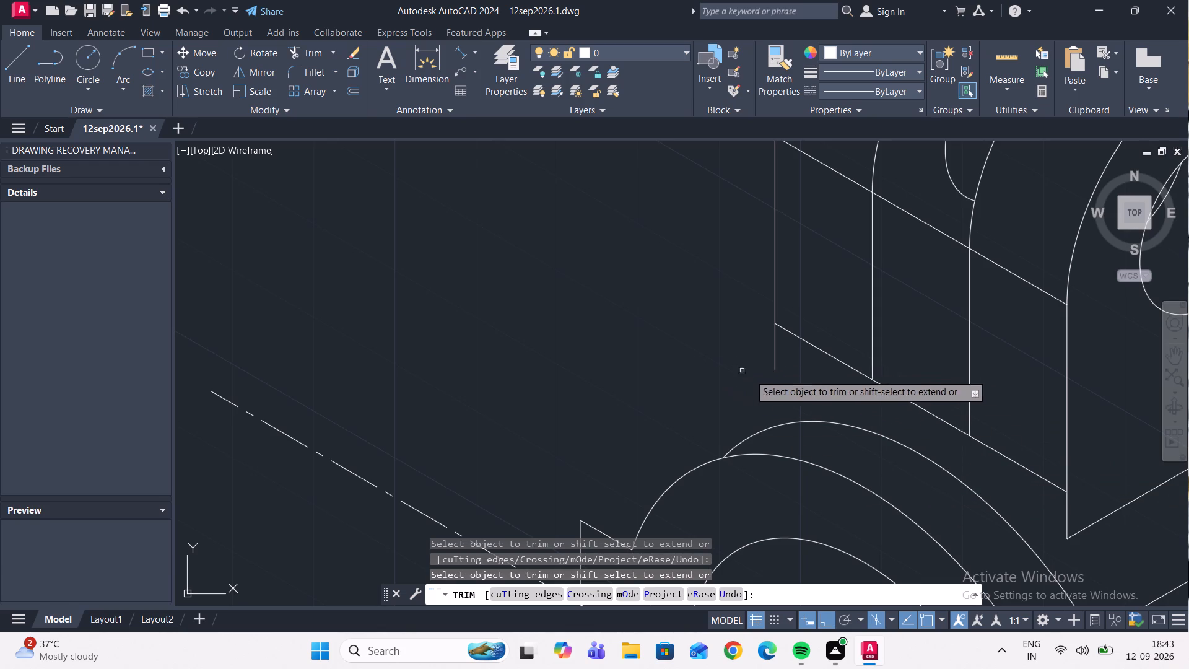
{"action": "left_click", "coordinate": [774, 349], "text": "shift"}
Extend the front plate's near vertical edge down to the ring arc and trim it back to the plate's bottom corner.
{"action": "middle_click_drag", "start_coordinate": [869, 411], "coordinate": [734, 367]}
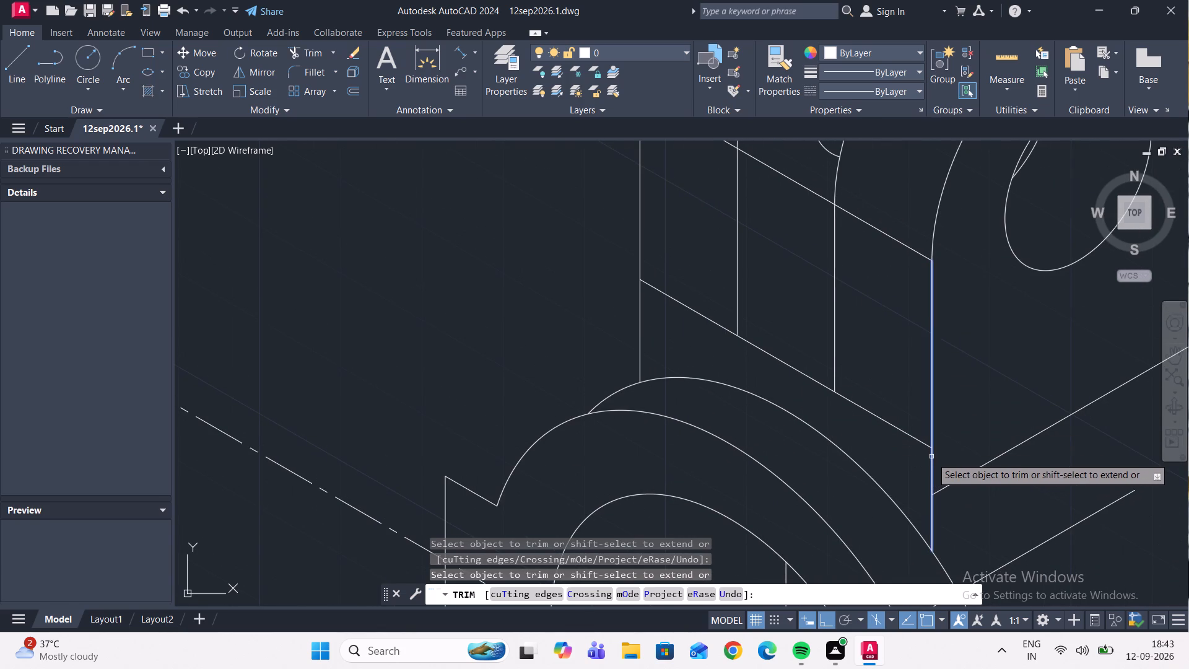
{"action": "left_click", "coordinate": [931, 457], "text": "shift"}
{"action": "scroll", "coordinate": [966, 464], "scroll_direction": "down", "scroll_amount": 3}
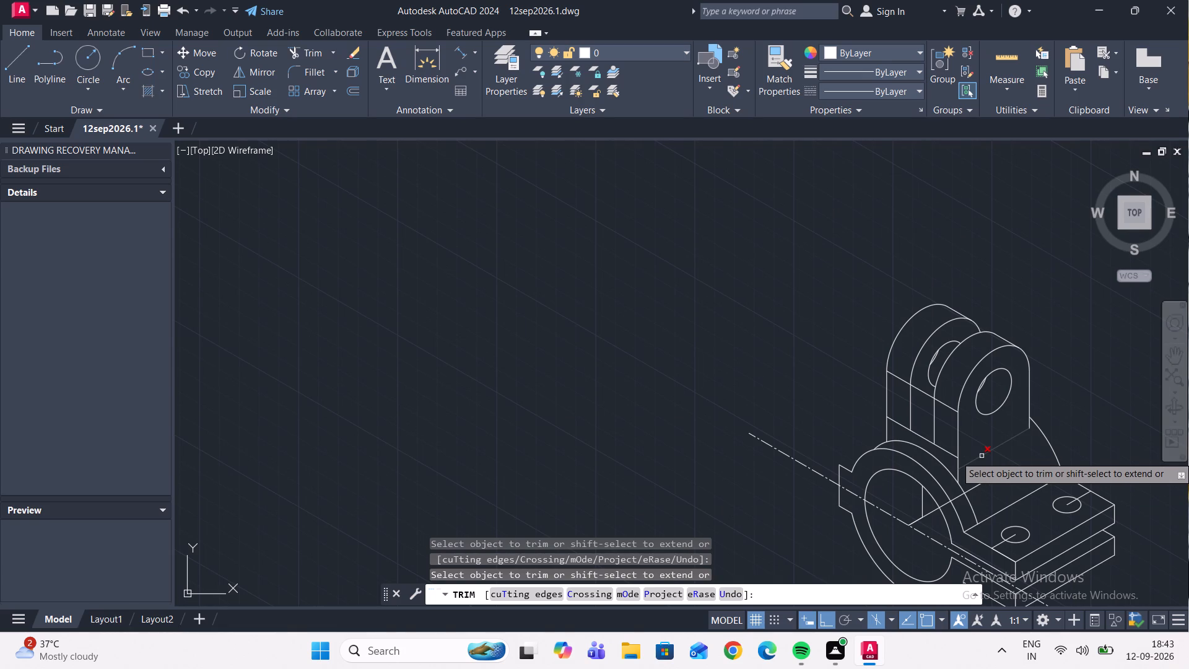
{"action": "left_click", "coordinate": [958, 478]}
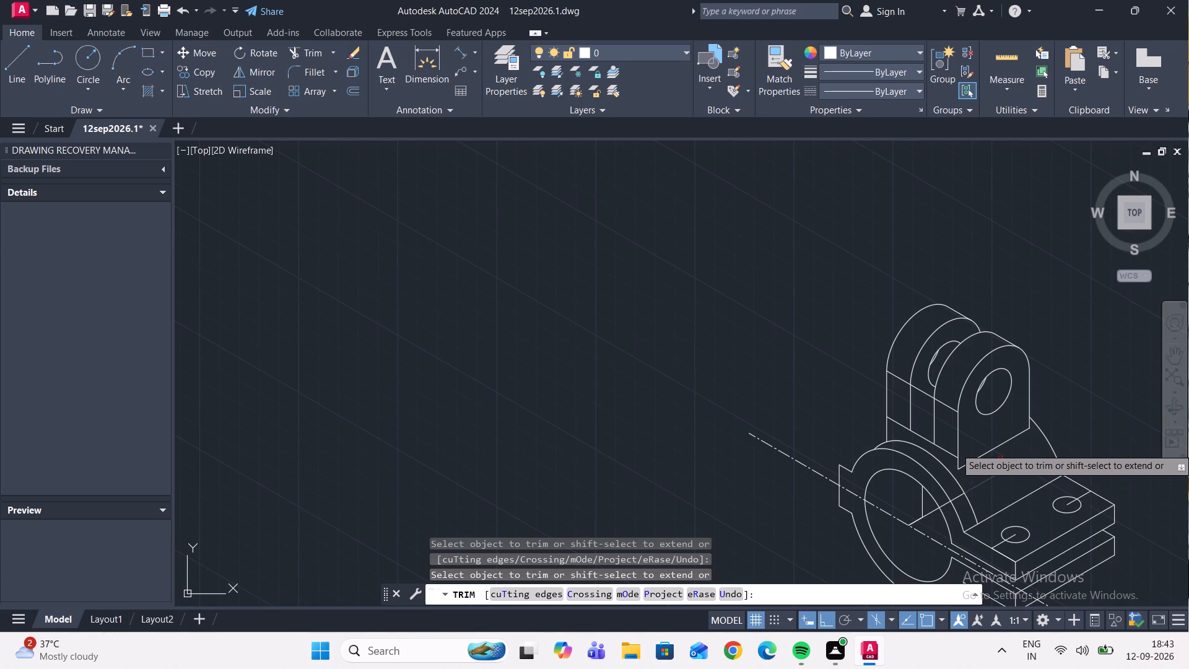
Trim both sloping lines across the lug, keeping only the lower line's segment between the two middle vertical edges.
{"action": "scroll", "coordinate": [985, 447], "scroll_direction": "up", "scroll_amount": 2}
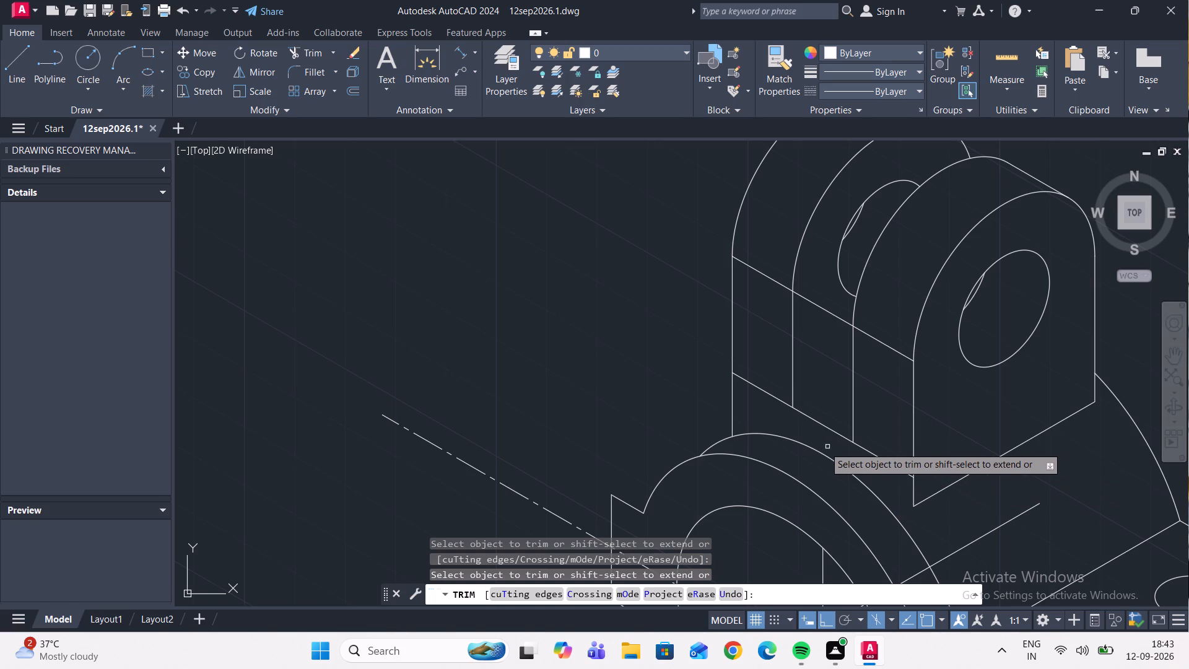
{"action": "left_click", "coordinate": [761, 390]}
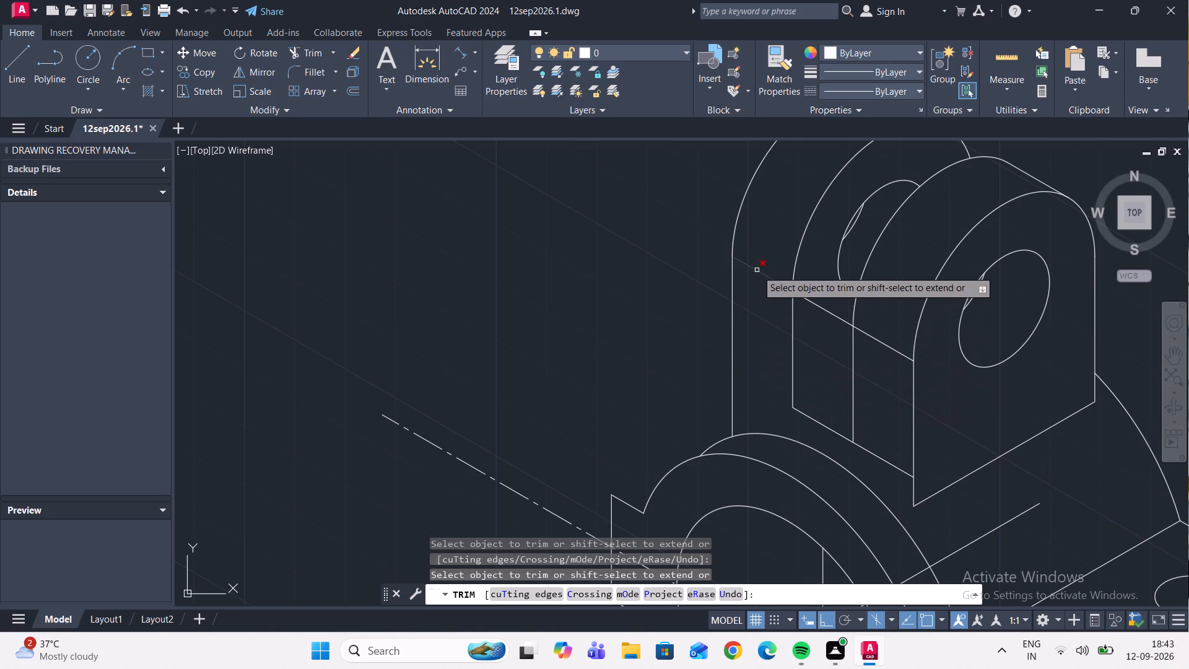
{"action": "left_click", "coordinate": [757, 270]}
{"action": "left_click", "coordinate": [834, 313]}
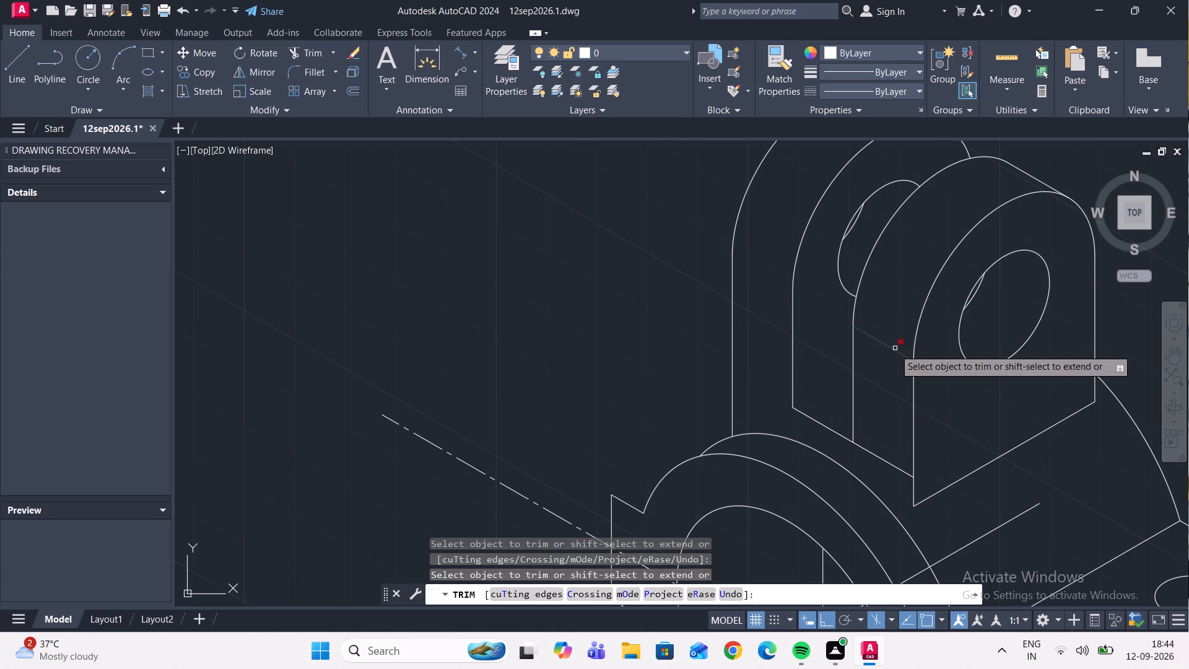
{"action": "left_click", "coordinate": [894, 349]}
{"action": "left_click", "coordinate": [887, 461]}
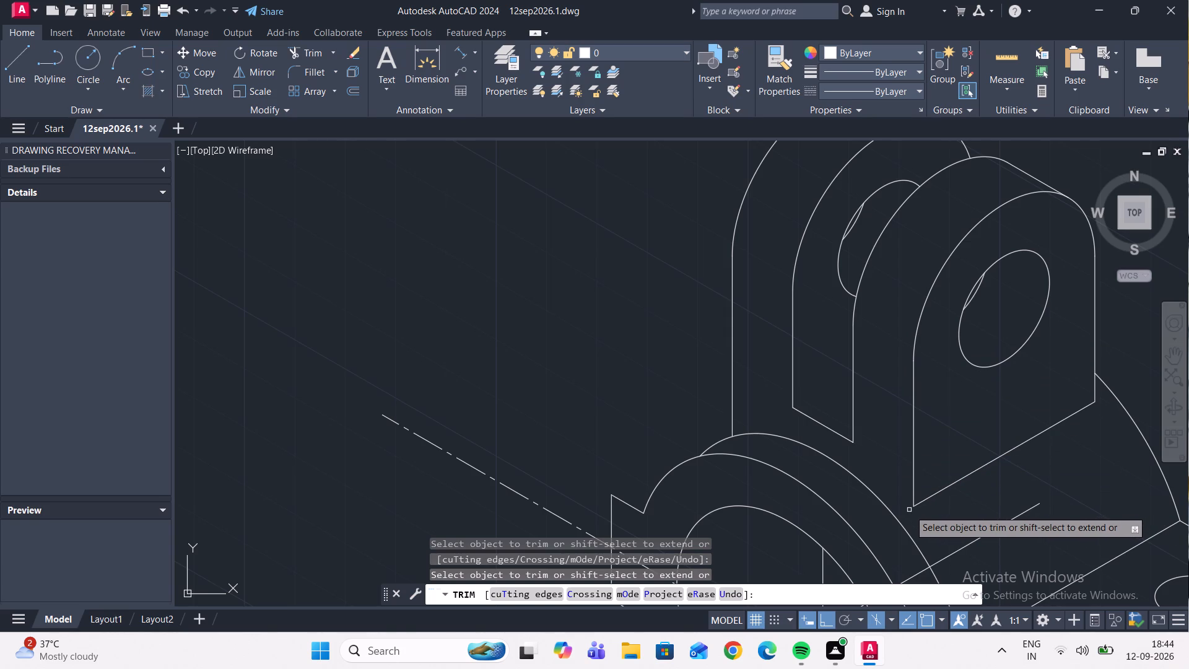
Extend the front plate's near vertical edge down to the ring's rear arc and remove the plate's sloping bottom edge.
{"action": "scroll", "coordinate": [886, 476], "scroll_direction": "down", "scroll_amount": 1}
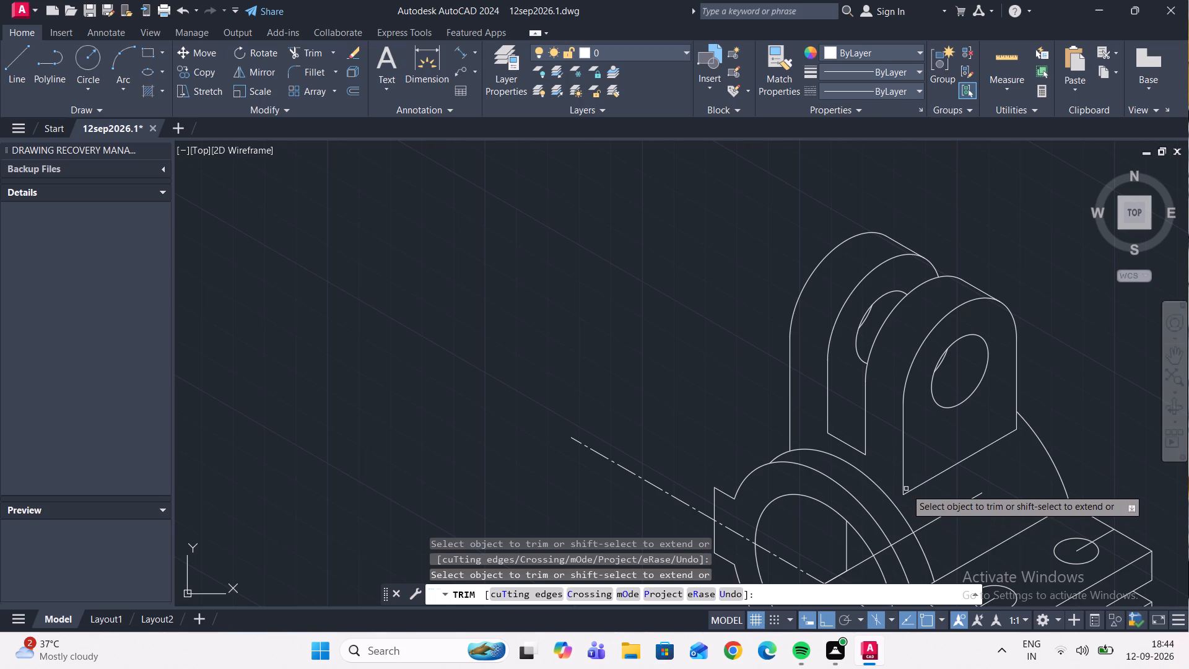
{"action": "left_click", "coordinate": [902, 481], "text": "shift"}
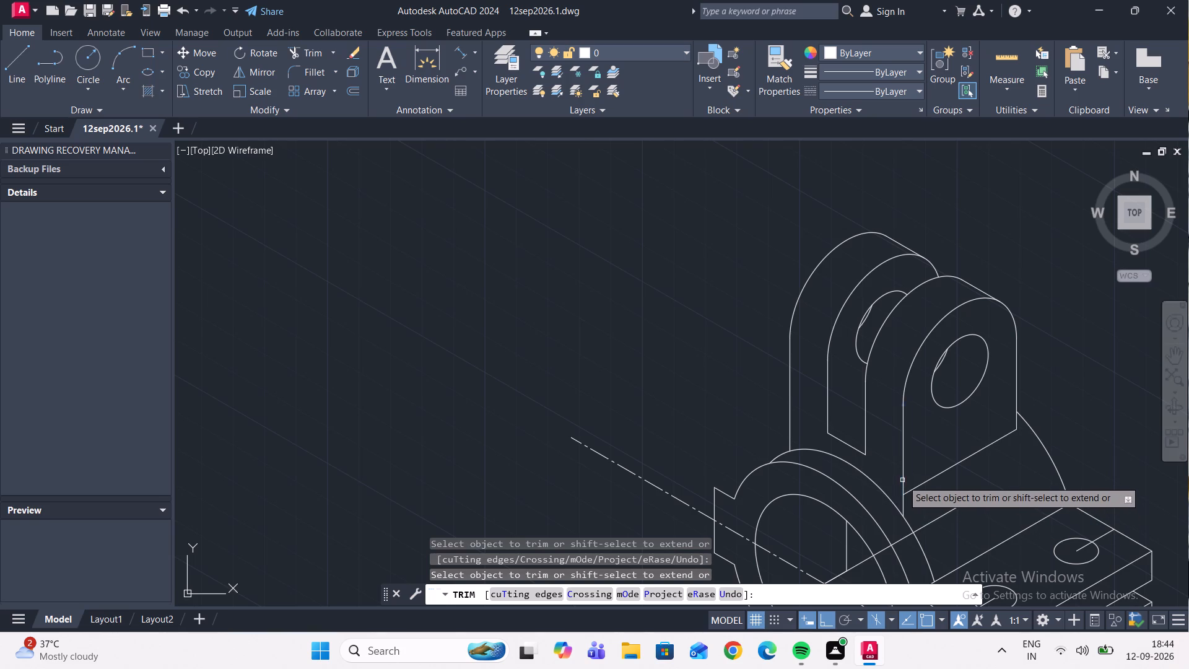
{"action": "left_click", "coordinate": [920, 486]}
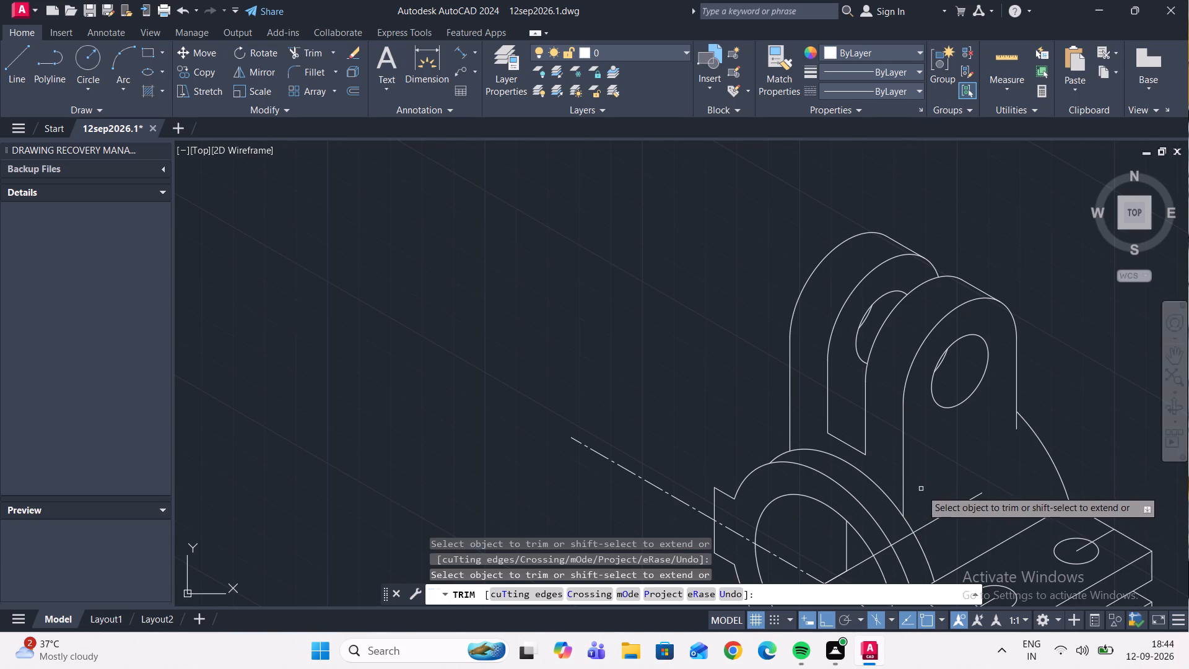
Draw the front plate's bottom edge along the 30° isometric axis from its near vertical edge, closing up to its far vertical edge.
{"action": "left_click", "coordinate": [15, 63]}
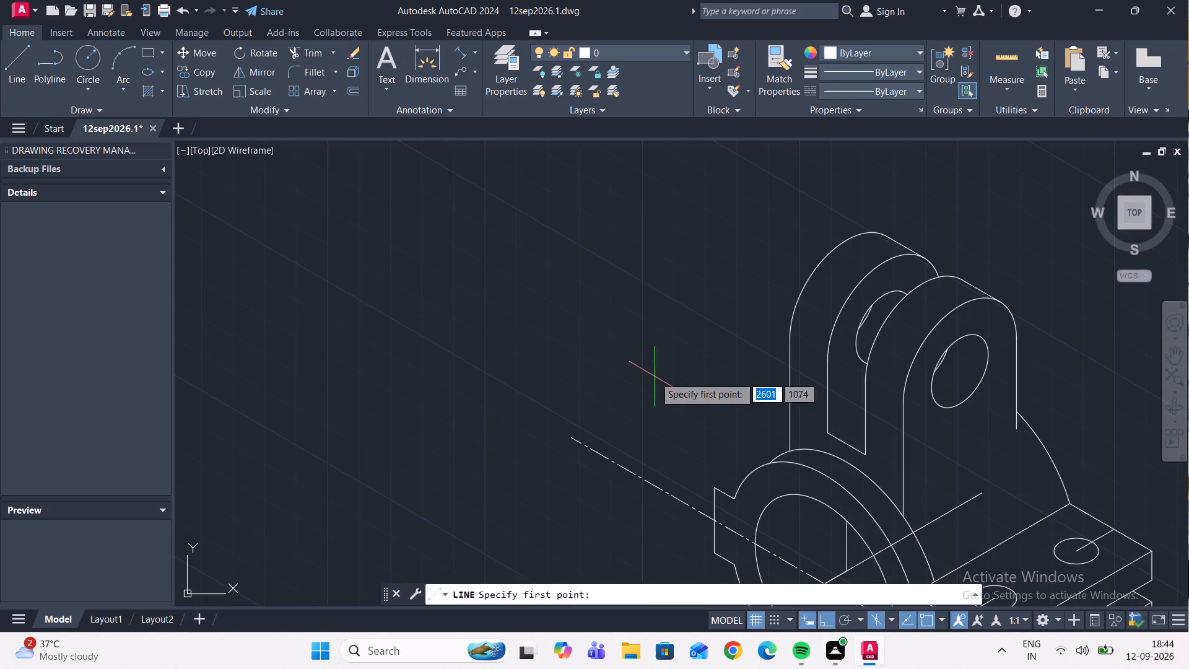
{"action": "scroll", "coordinate": [689, 383], "scroll_direction": "down", "scroll_amount": 2}
{"action": "scroll", "coordinate": [773, 451], "scroll_direction": "up", "scroll_amount": 2}
{"action": "scroll", "coordinate": [765, 401], "scroll_direction": "up", "scroll_amount": 2}
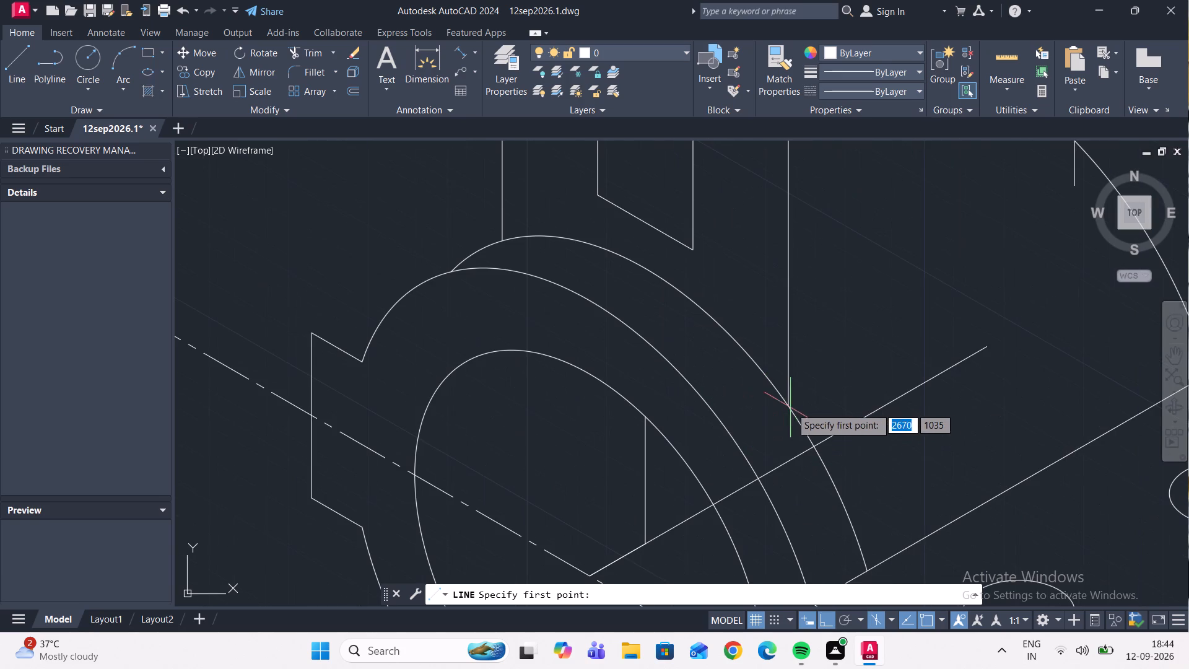
{"action": "left_click", "coordinate": [789, 404]}
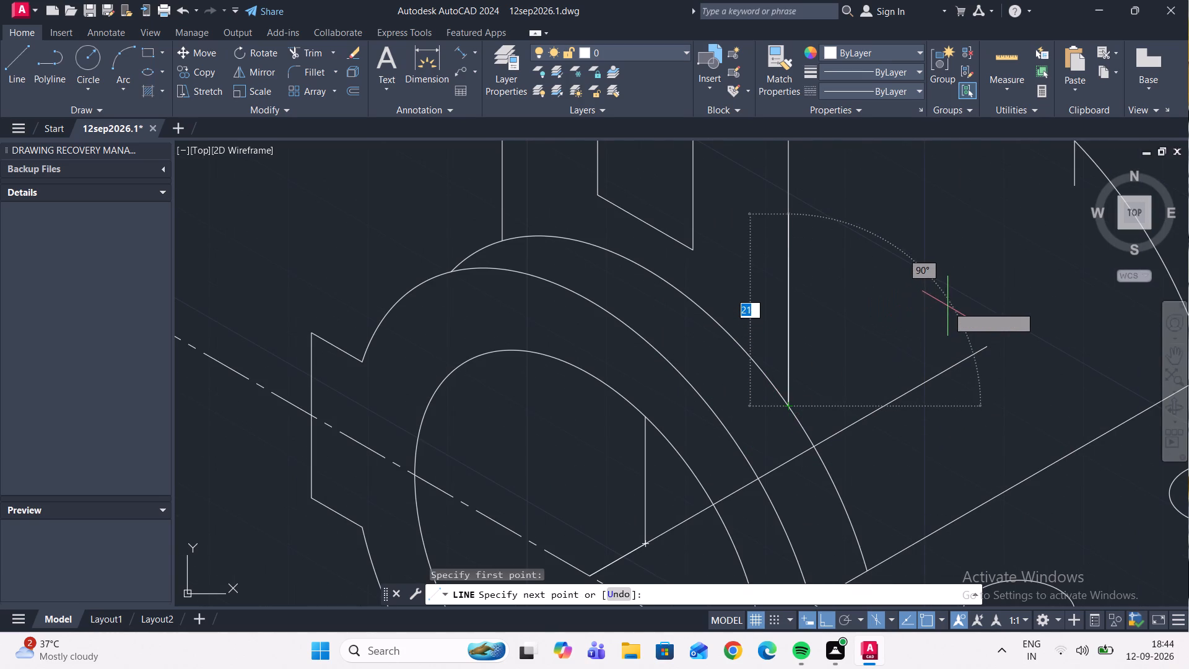
{"action": "key", "text": "F5"}
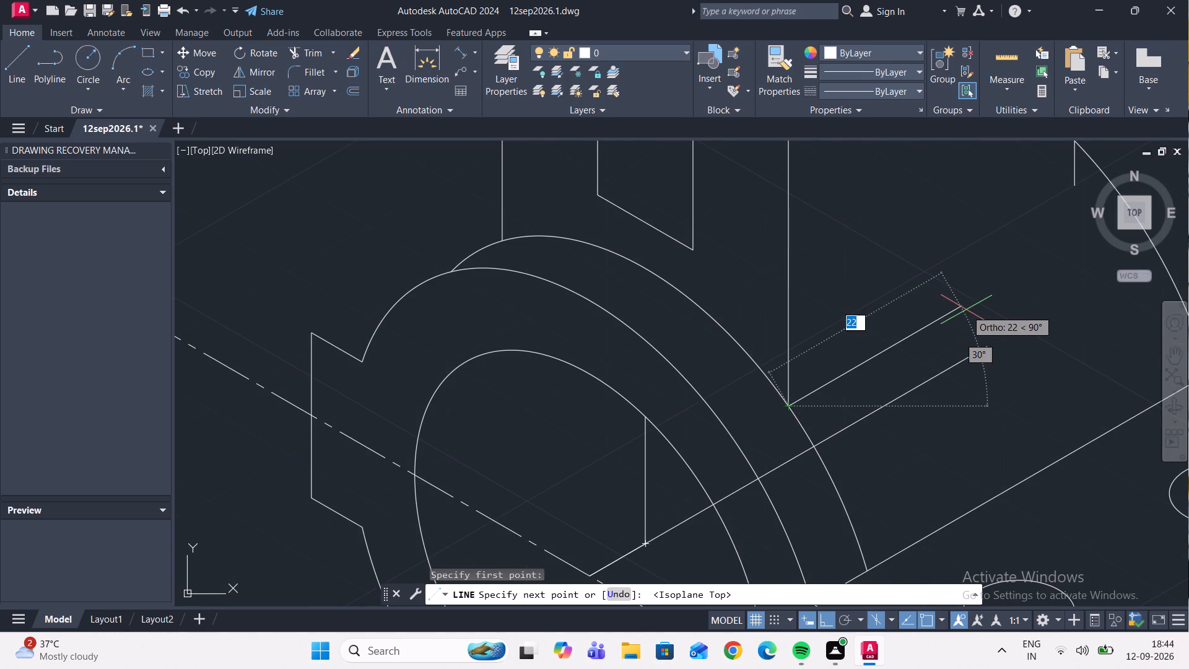
{"action": "middle_click_drag", "start_coordinate": [1011, 283], "coordinate": [892, 378]}
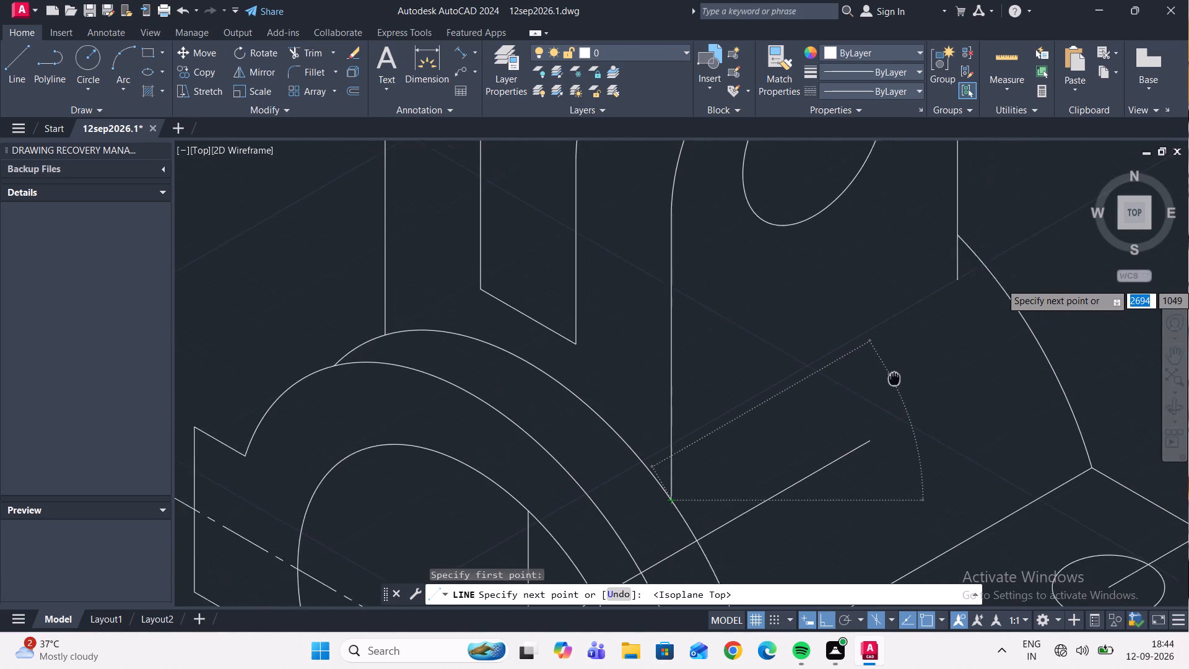
{"action": "middle_click_drag", "start_coordinate": [892, 378], "coordinate": [884, 385]}
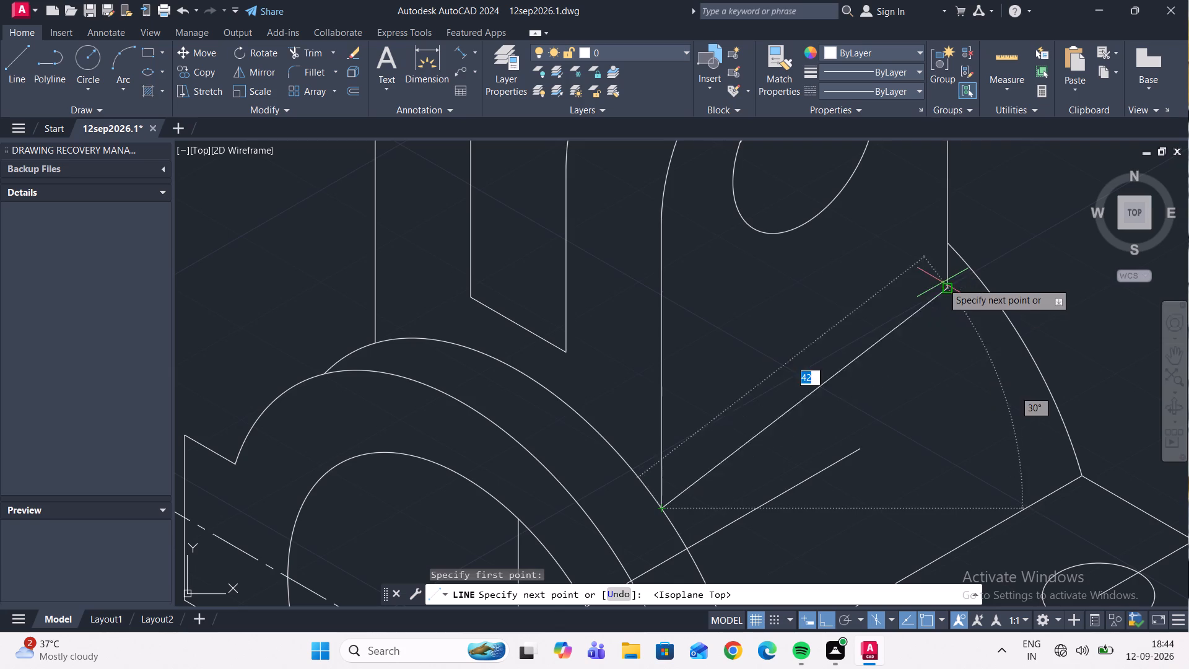
{"action": "left_click", "coordinate": [946, 351]}
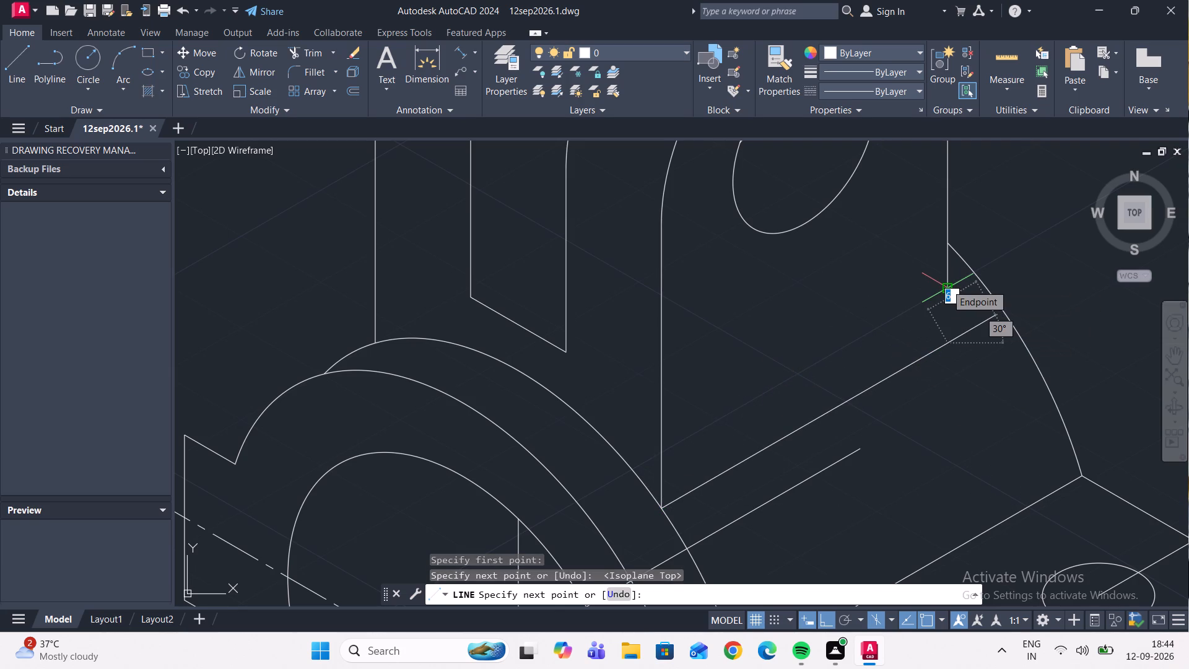
{"action": "key", "text": "F5"}
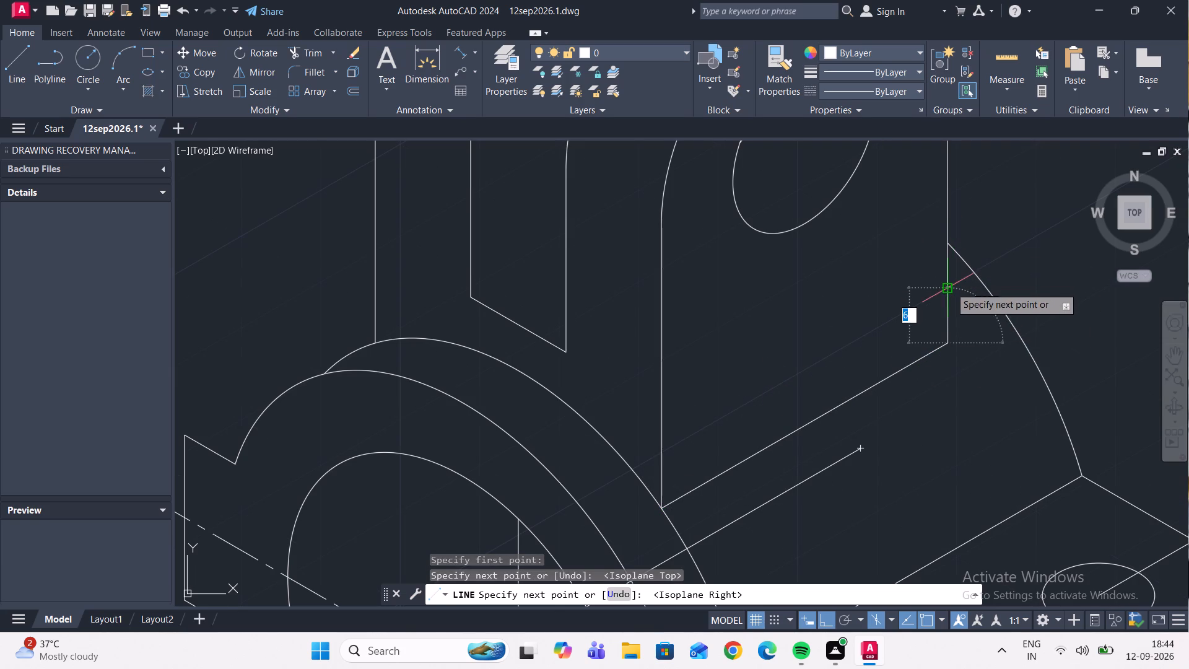
{"action": "left_click", "coordinate": [948, 289]}
{"action": "key", "text": "Escape"}
{"action": "scroll", "coordinate": [965, 331], "scroll_direction": "down", "scroll_amount": 2}
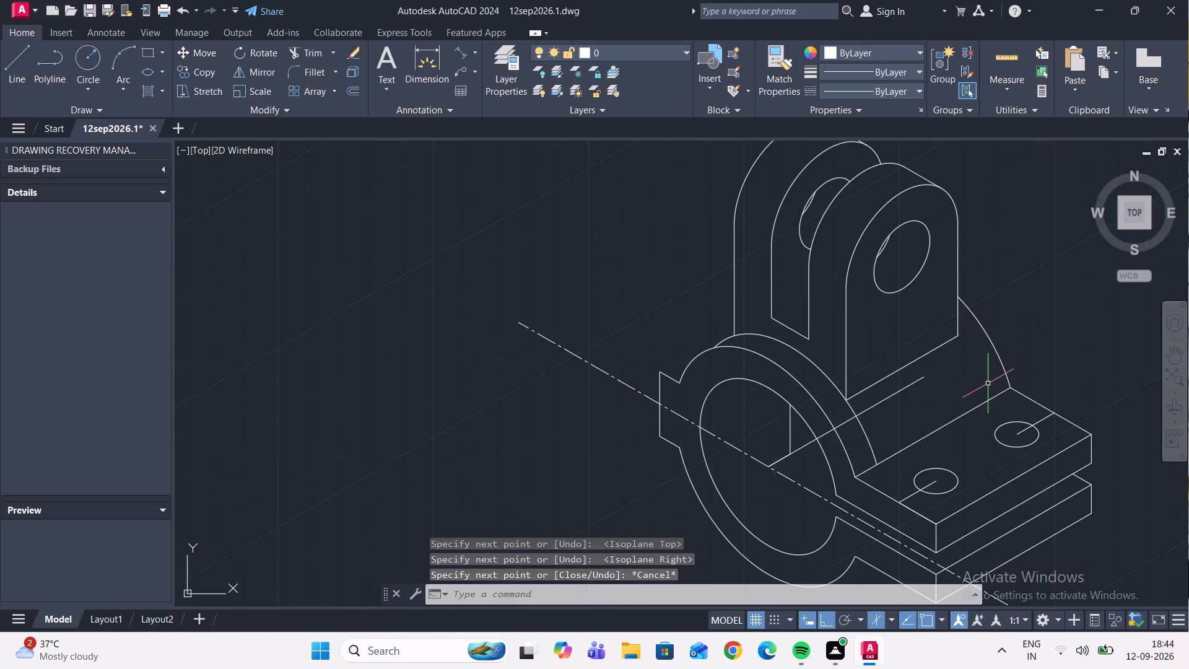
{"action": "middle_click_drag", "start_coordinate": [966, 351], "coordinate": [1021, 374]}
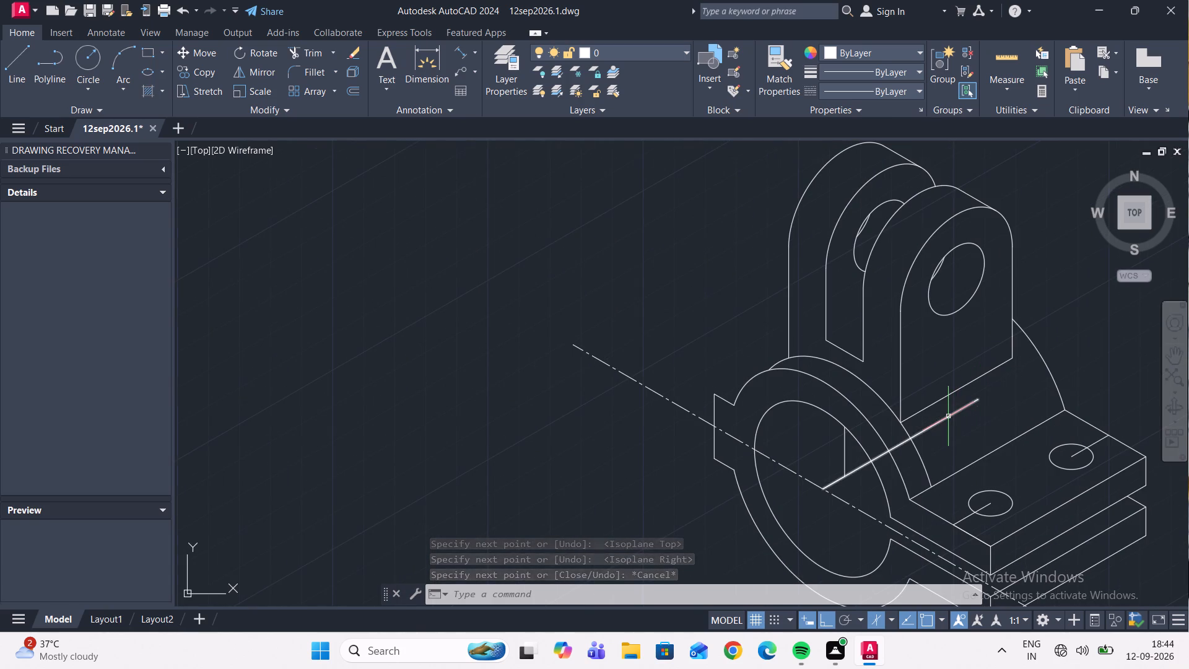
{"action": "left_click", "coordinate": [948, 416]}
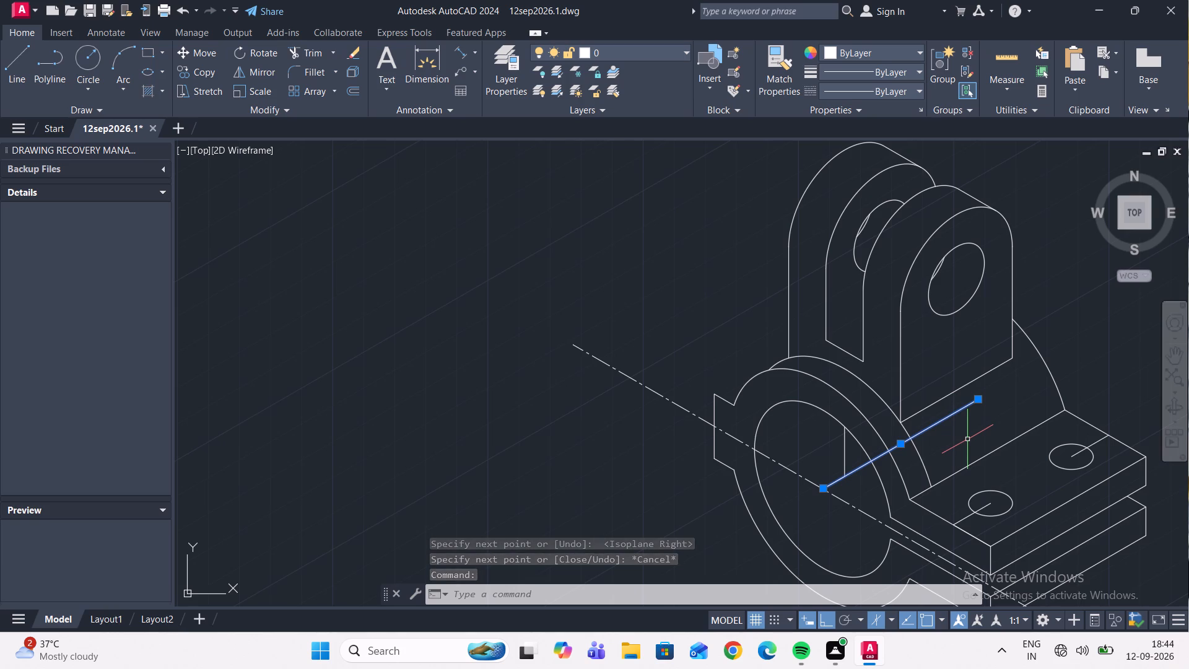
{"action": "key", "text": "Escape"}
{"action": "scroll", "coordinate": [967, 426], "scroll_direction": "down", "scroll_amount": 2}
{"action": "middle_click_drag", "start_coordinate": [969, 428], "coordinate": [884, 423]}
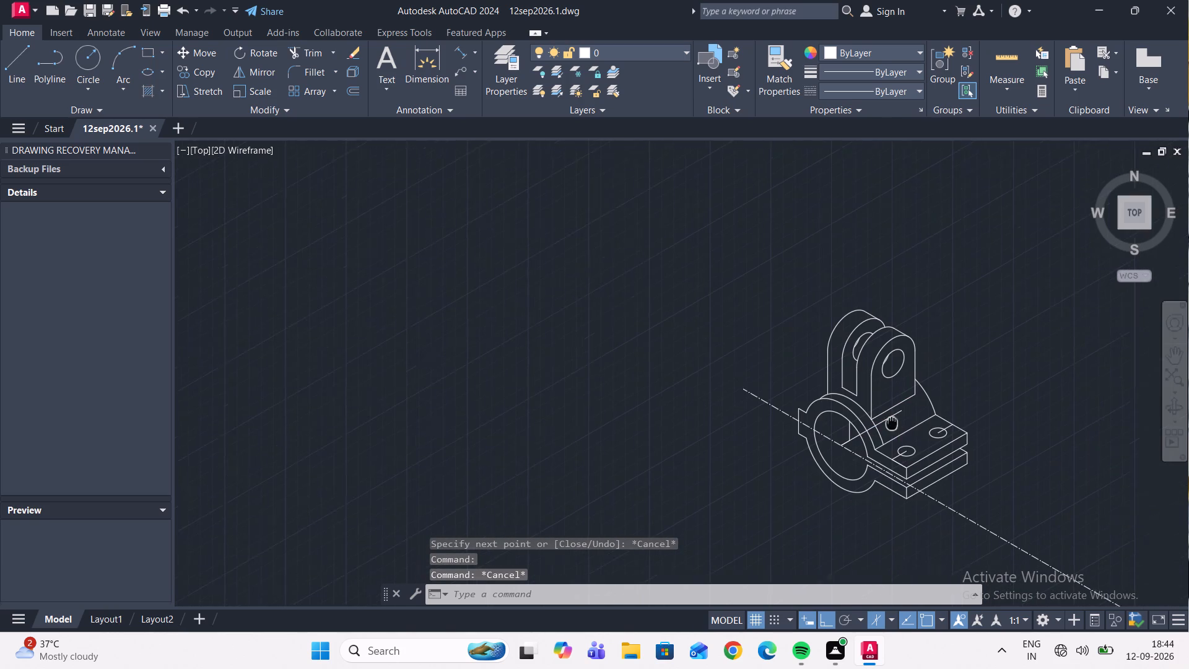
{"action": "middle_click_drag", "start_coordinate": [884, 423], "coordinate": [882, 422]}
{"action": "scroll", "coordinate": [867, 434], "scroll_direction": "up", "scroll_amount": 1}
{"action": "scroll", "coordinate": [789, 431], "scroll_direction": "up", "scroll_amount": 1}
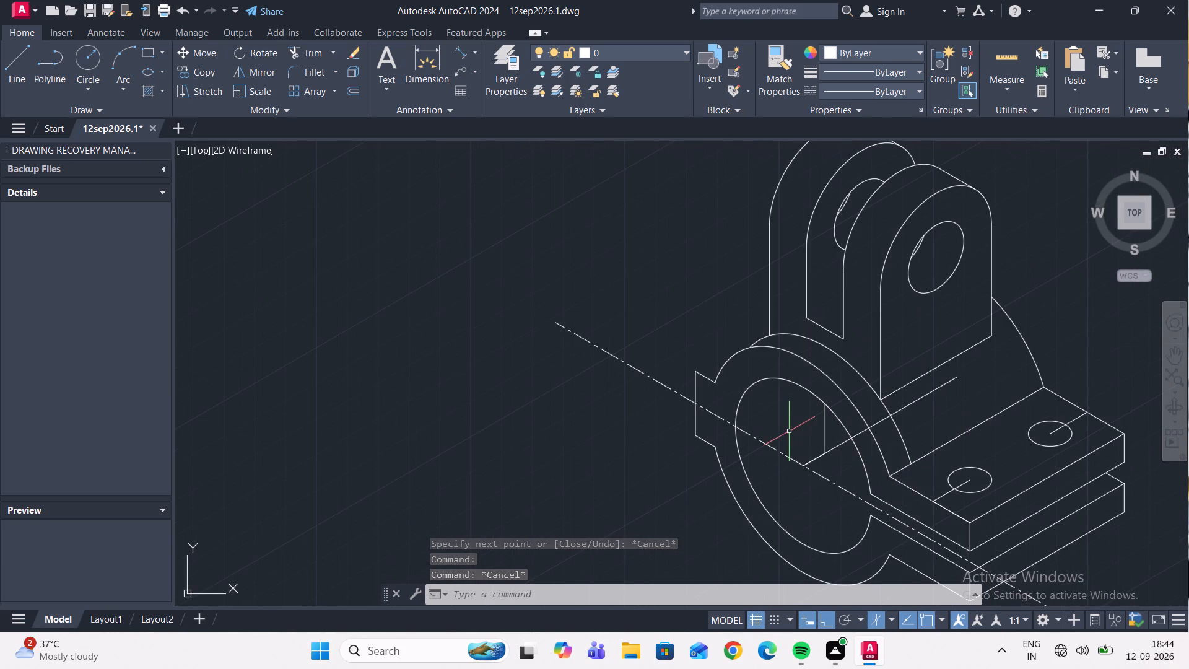
Draw a 30° isometric line about 28 units long from the top corner of the ring's side tab past the rear plate's vertical edge.
{"action": "middle_click_drag", "start_coordinate": [789, 435], "coordinate": [812, 517]}
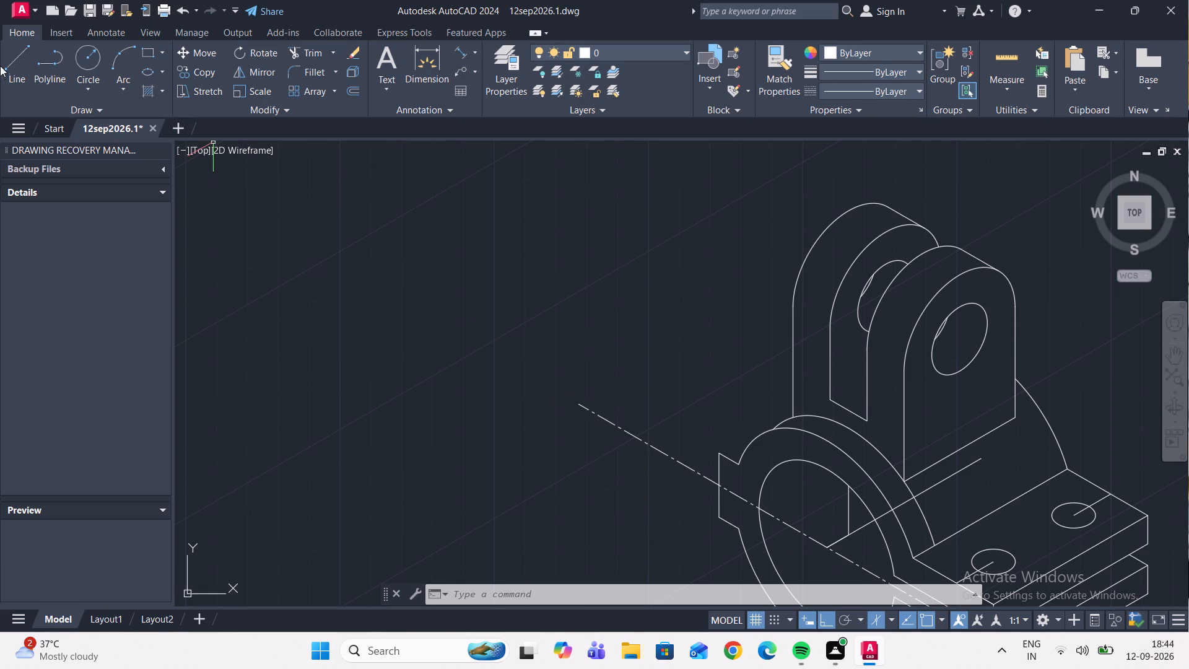
{"action": "left_click", "coordinate": [19, 66]}
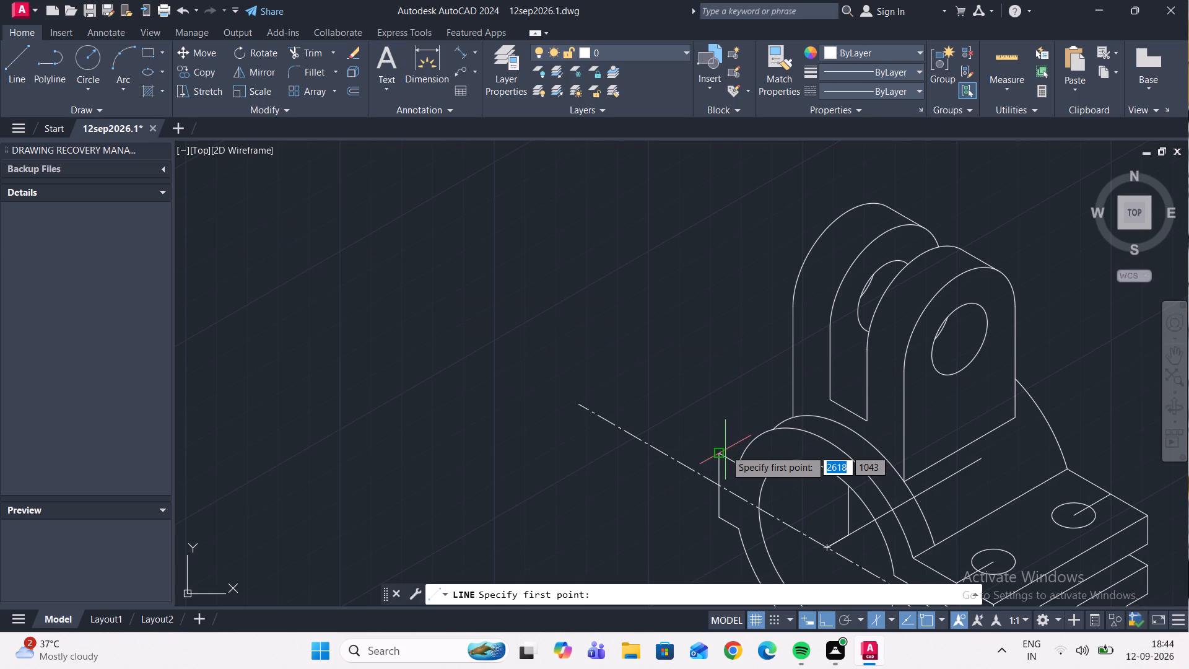
{"action": "left_click", "coordinate": [720, 451]}
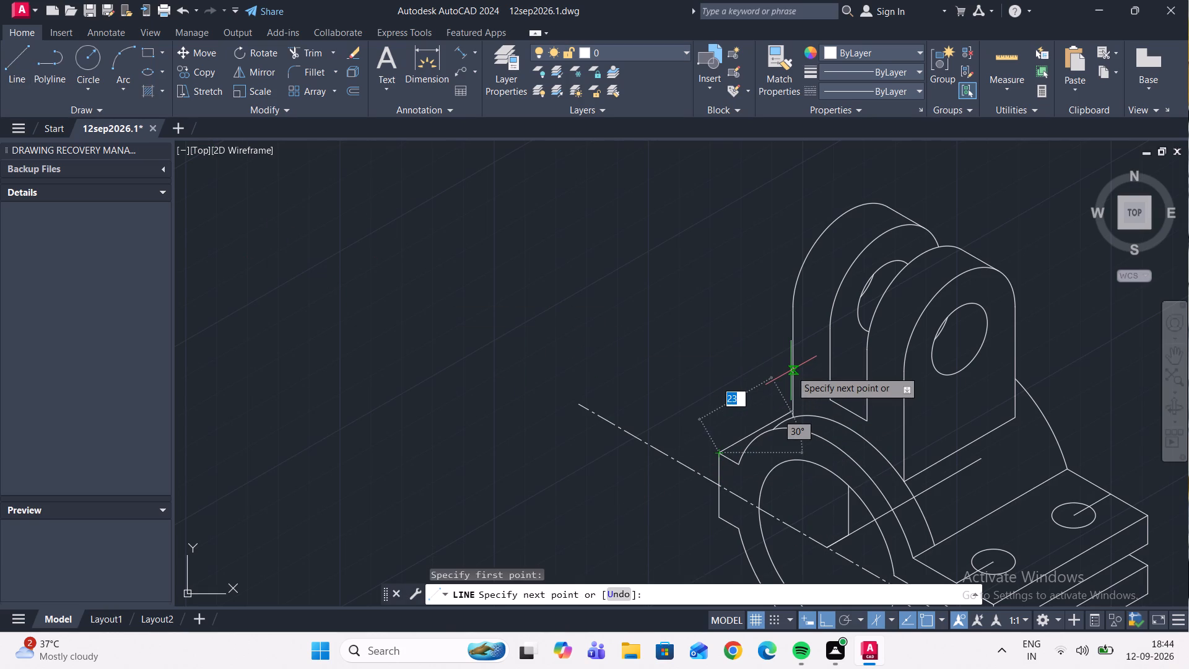
{"action": "key", "text": "F5"}
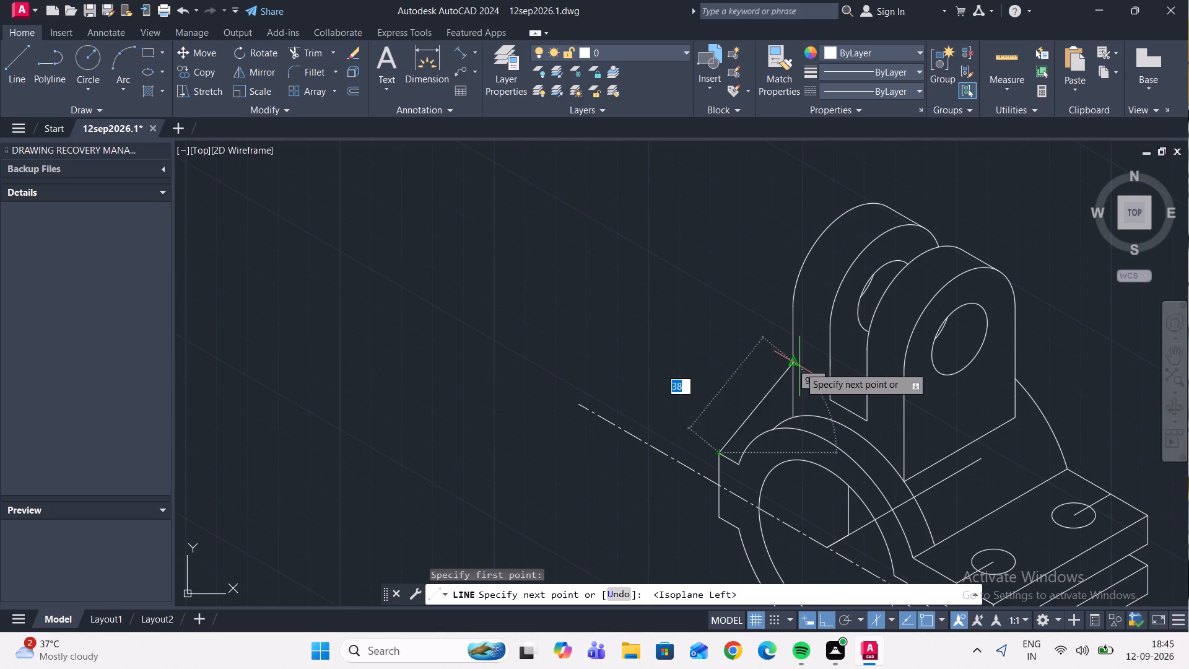
{"action": "scroll", "coordinate": [791, 384], "scroll_direction": "up", "scroll_amount": 2}
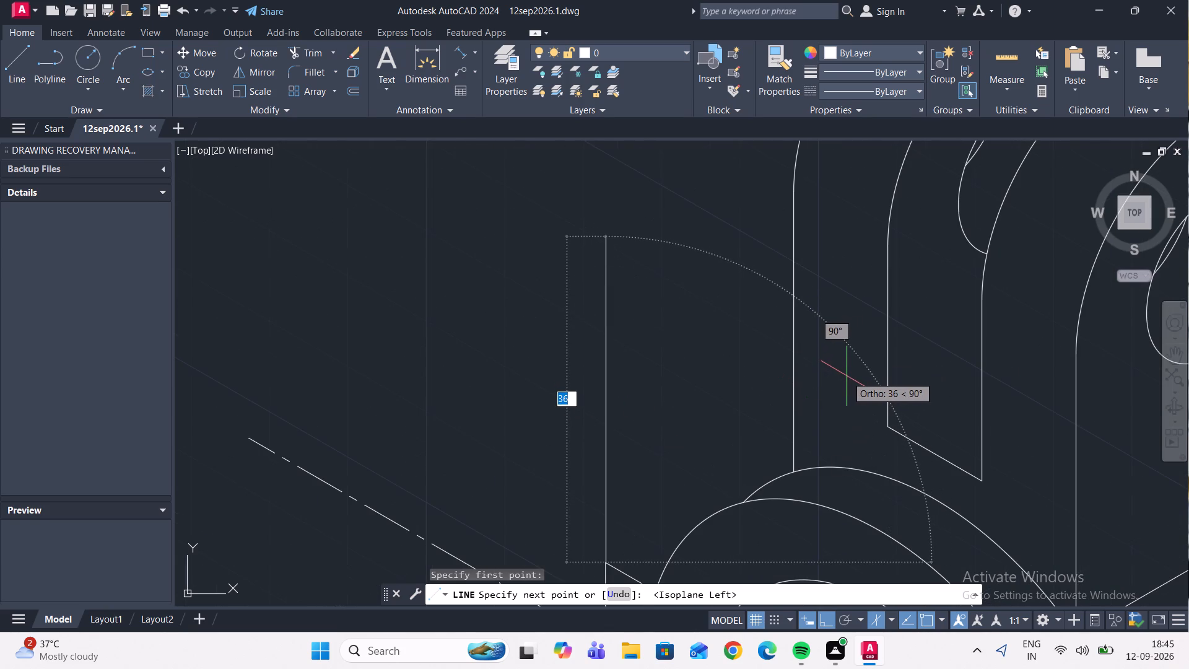
{"action": "key", "text": "F5"}
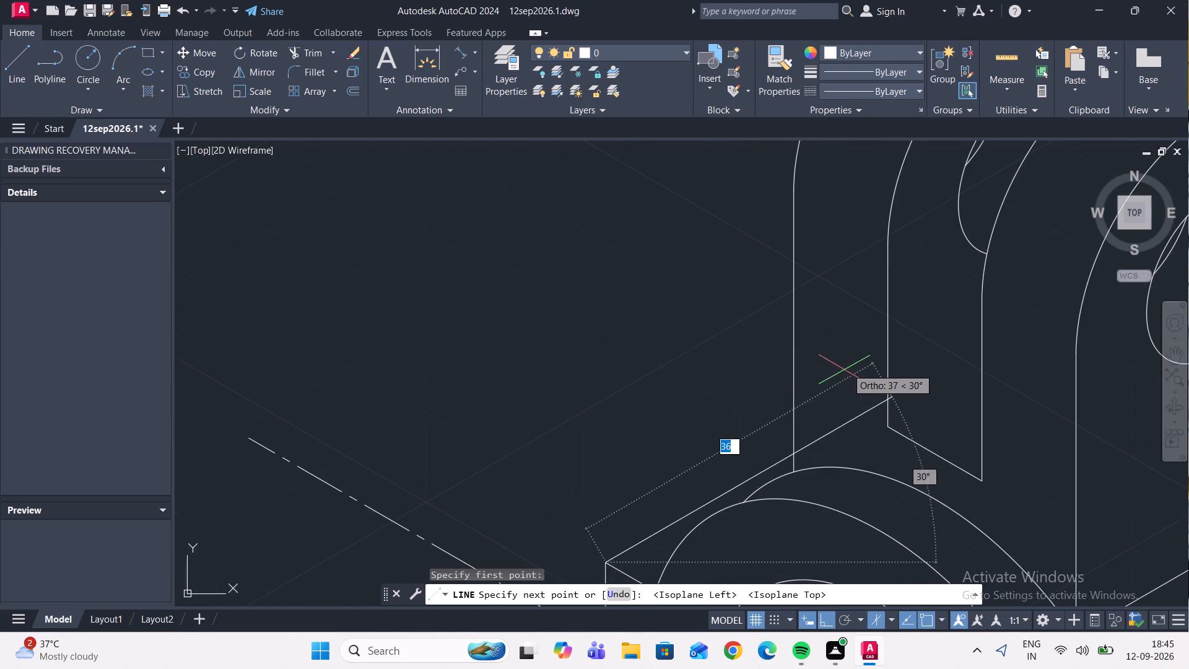
{"action": "scroll", "coordinate": [804, 440], "scroll_direction": "up", "scroll_amount": 2}
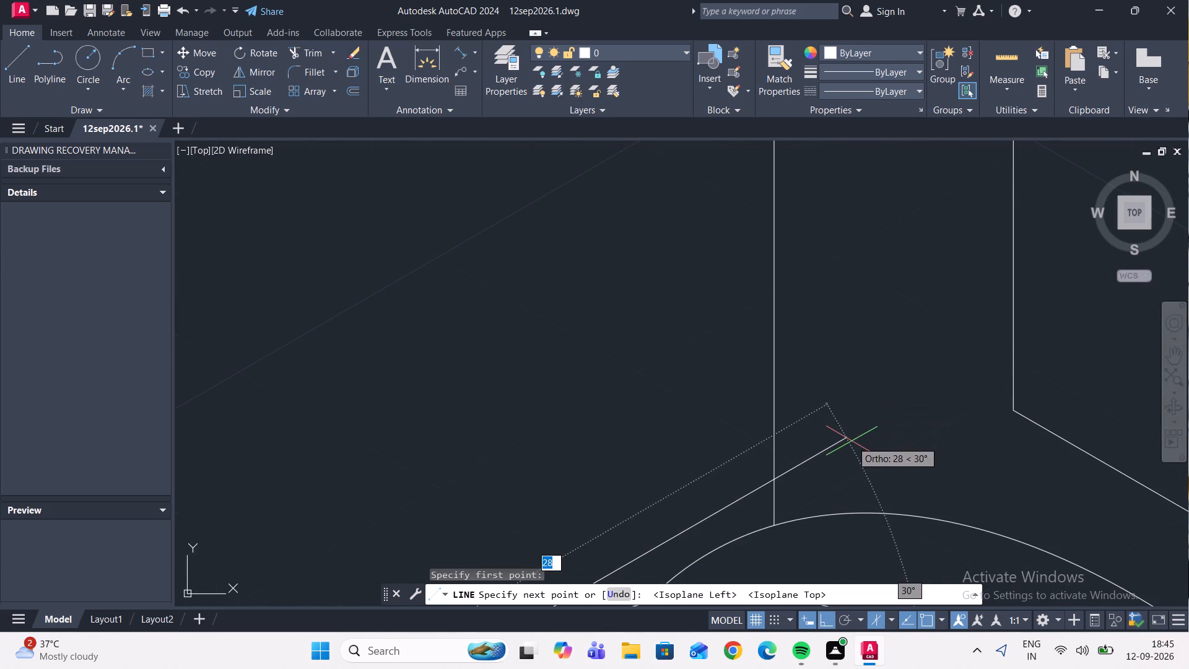
{"action": "left_click", "coordinate": [851, 441]}
{"action": "key", "text": "Escape"}
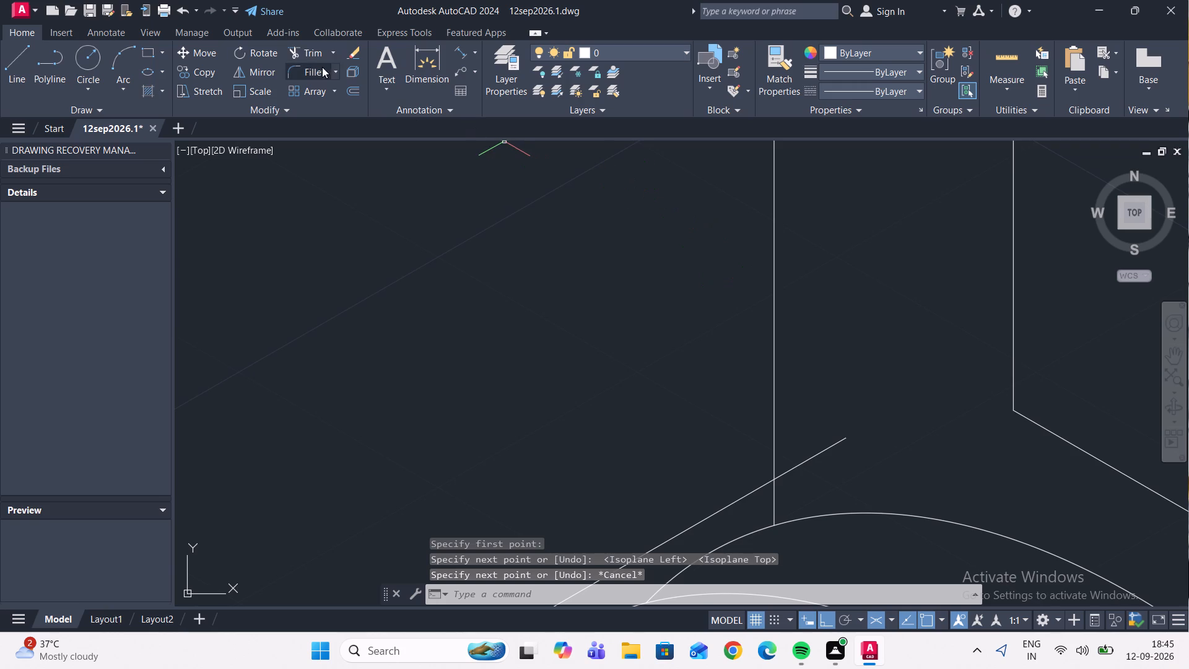
Trim the tab's new line back to the rear plate's vertical edge and remove the ring's rear arc segment beneath it.
{"action": "left_click", "coordinate": [309, 52]}
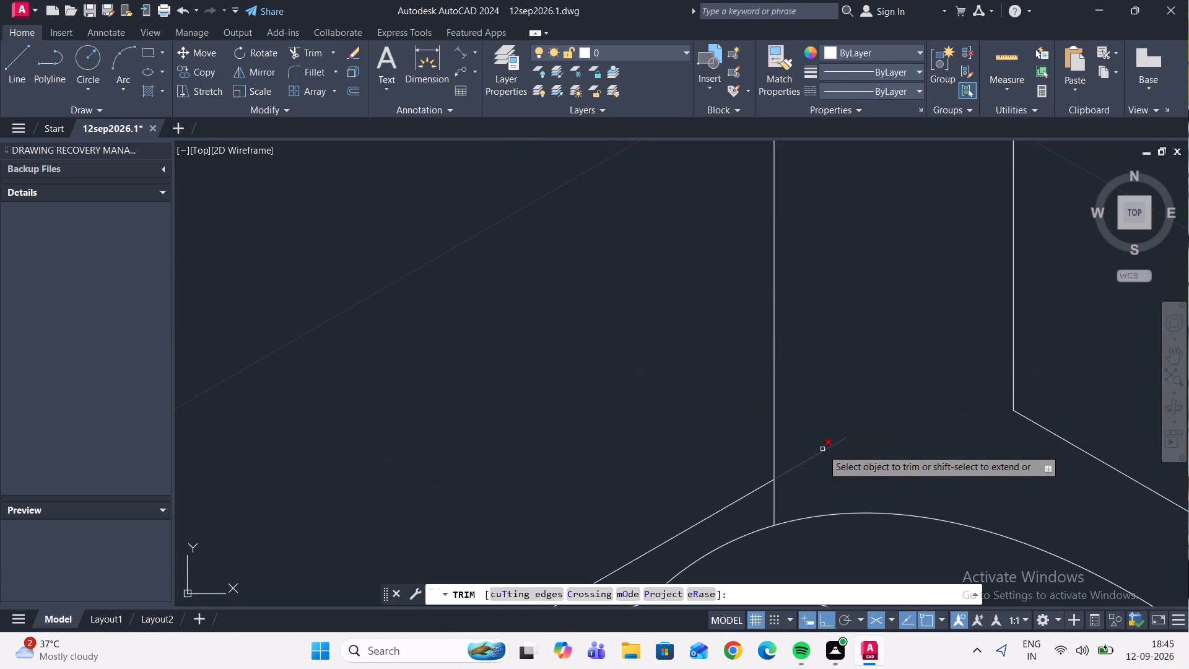
{"action": "left_click", "coordinate": [822, 449]}
{"action": "scroll", "coordinate": [825, 431], "scroll_direction": "down", "scroll_amount": 4}
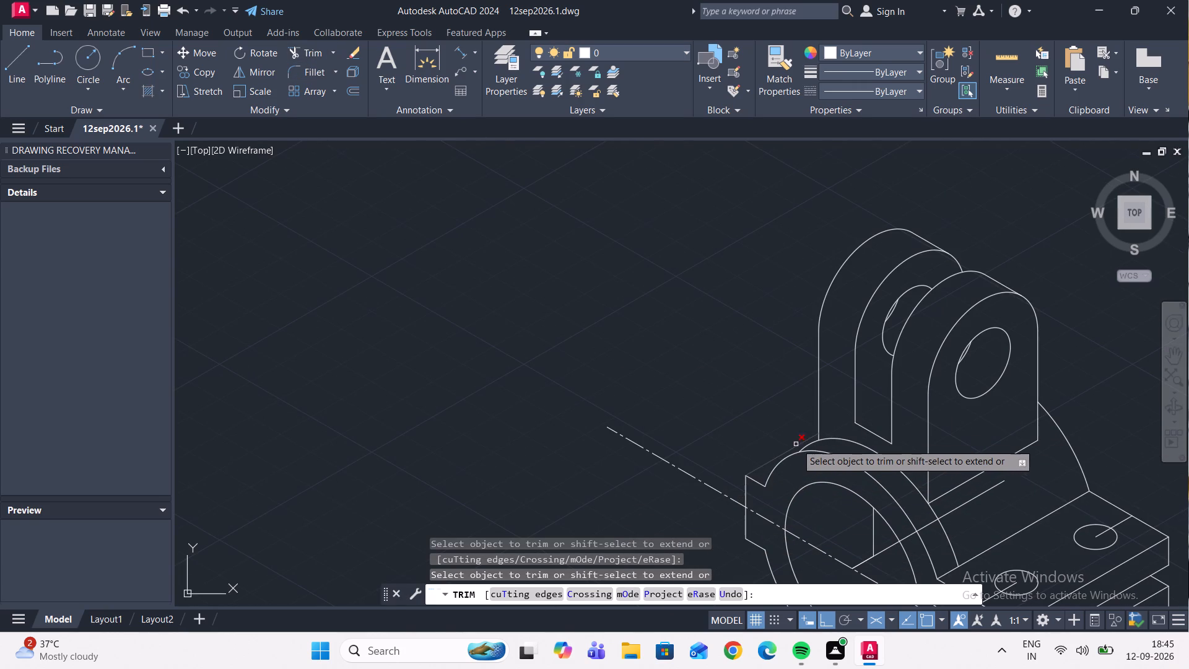
{"action": "scroll", "coordinate": [810, 445], "scroll_direction": "up", "scroll_amount": 2}
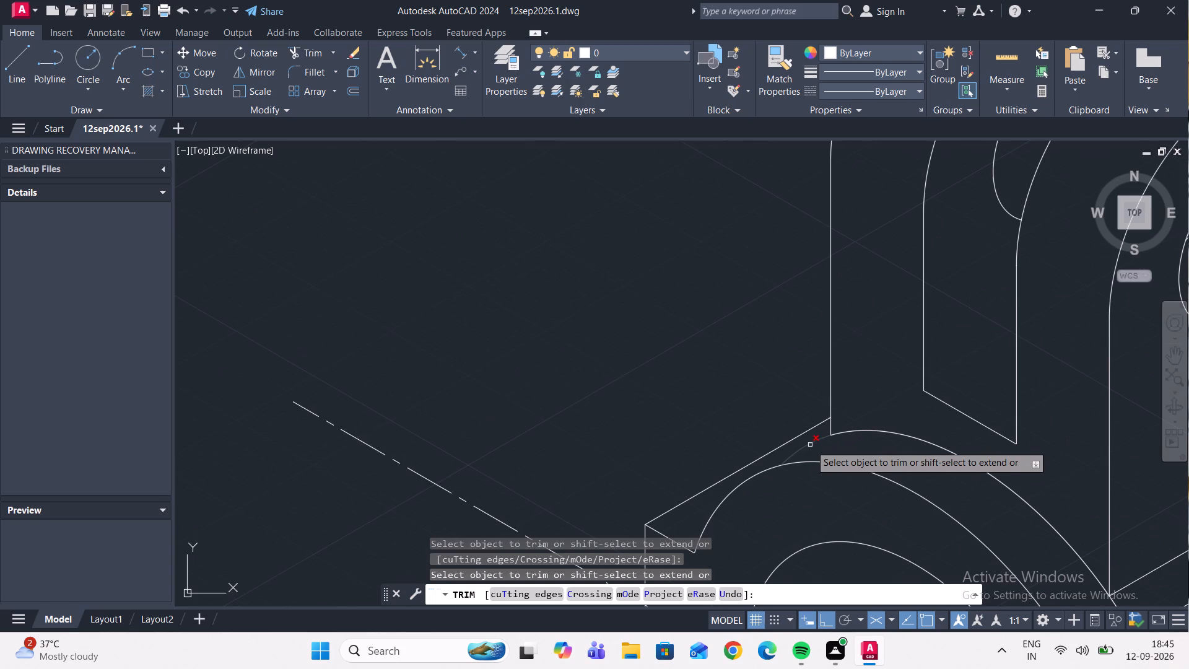
{"action": "left_click", "coordinate": [811, 445]}
{"action": "scroll", "coordinate": [811, 438], "scroll_direction": "down", "scroll_amount": 3}
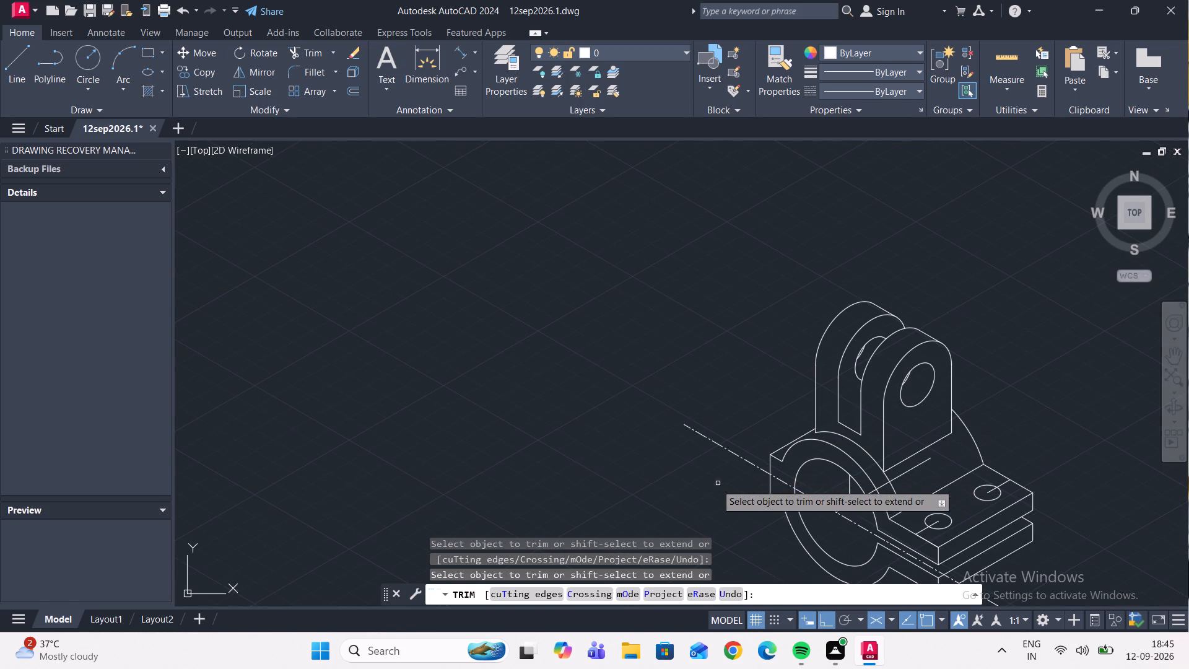
Examine the whole bracket around the ring, lug and flanges for missing edges or leftover lines.
{"action": "middle_click_drag", "start_coordinate": [667, 499], "coordinate": [576, 421]}
{"action": "middle_click_drag", "start_coordinate": [722, 501], "coordinate": [706, 482]}
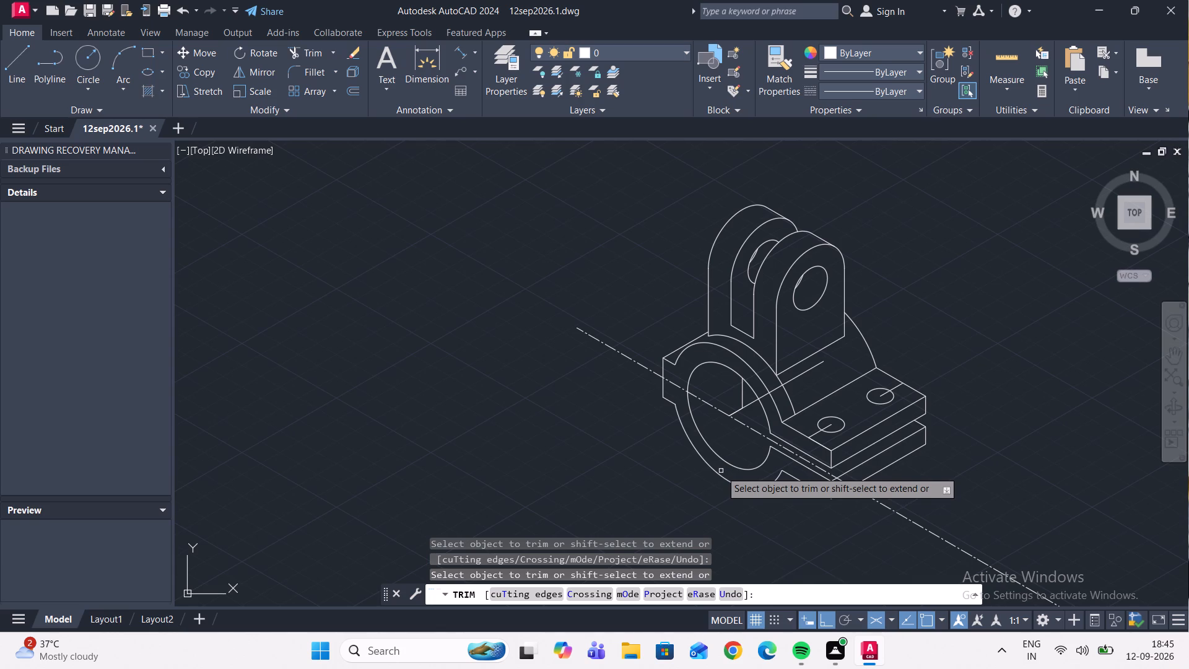
{"action": "middle_click_drag", "start_coordinate": [1024, 295], "coordinate": [920, 326]}
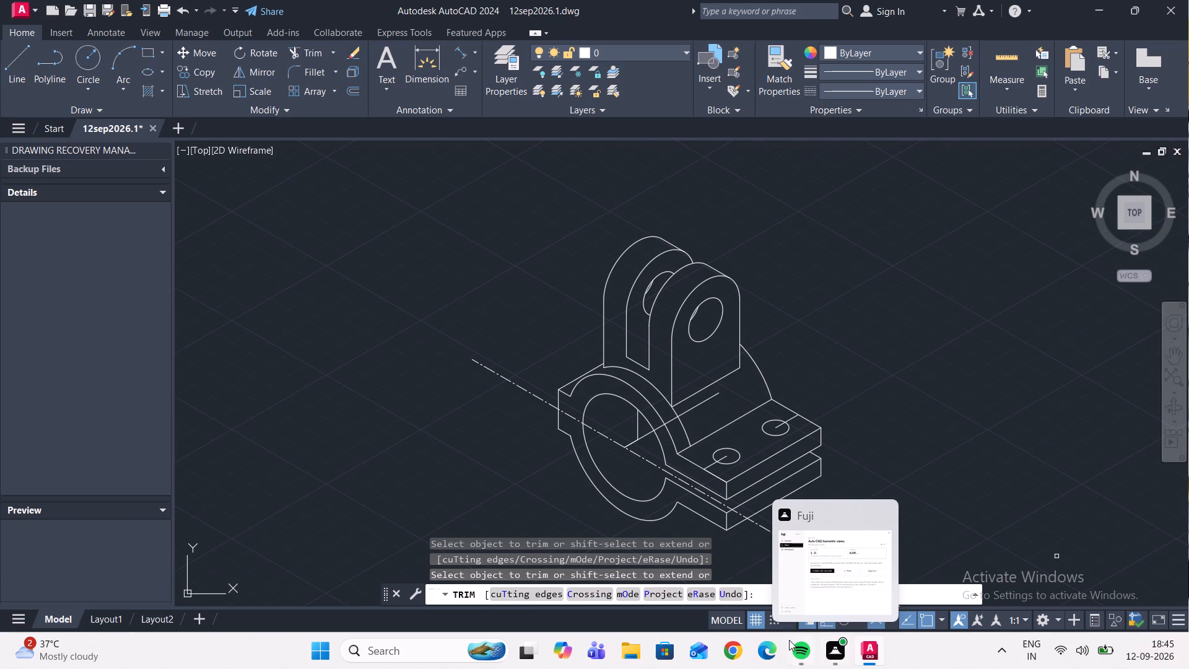
{"action": "scroll", "coordinate": [694, 417], "scroll_direction": "up", "scroll_amount": 1}
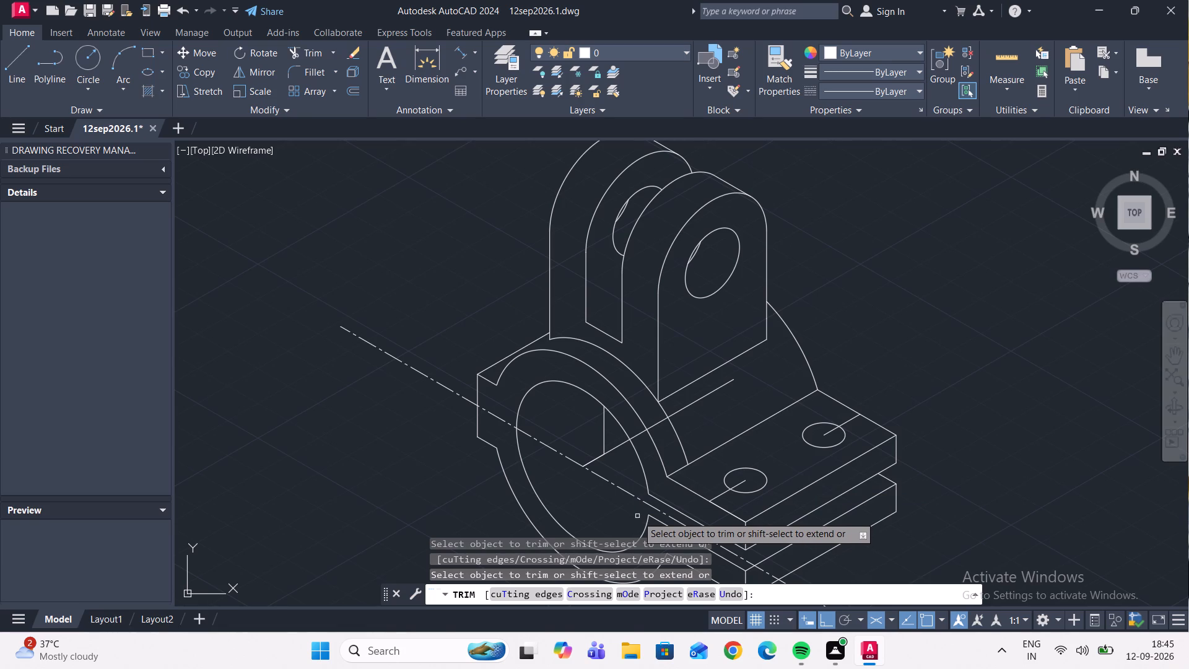
{"action": "middle_click_drag", "start_coordinate": [612, 496], "coordinate": [643, 446]}
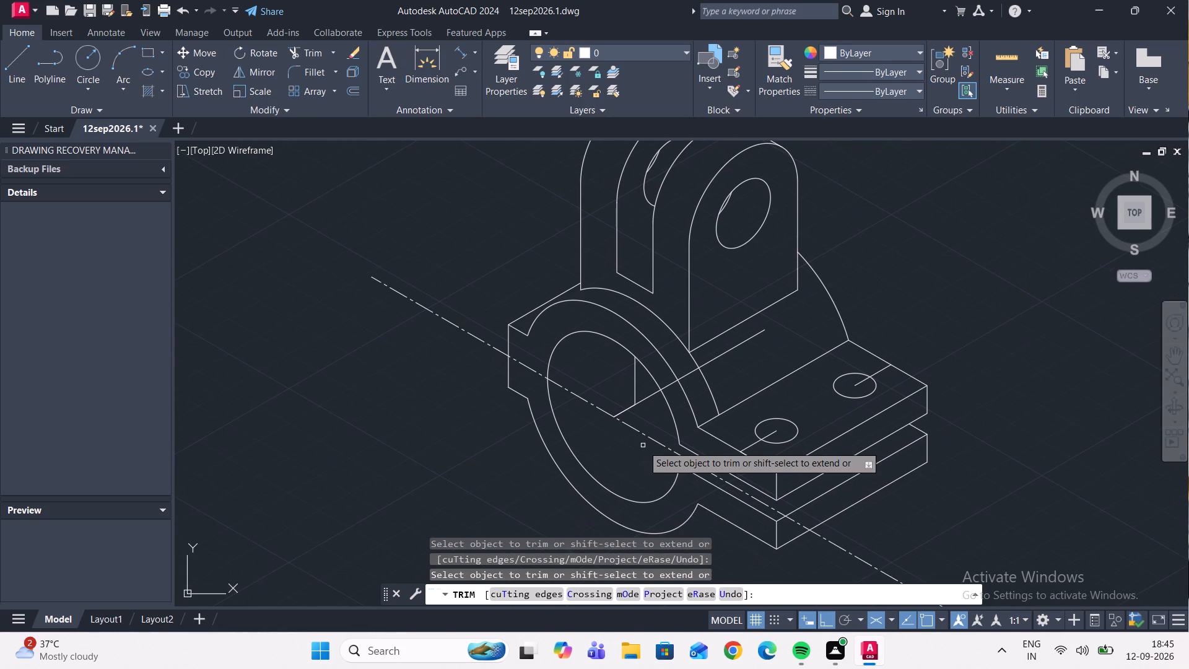
{"action": "middle_click_drag", "start_coordinate": [642, 453], "coordinate": [542, 532]}
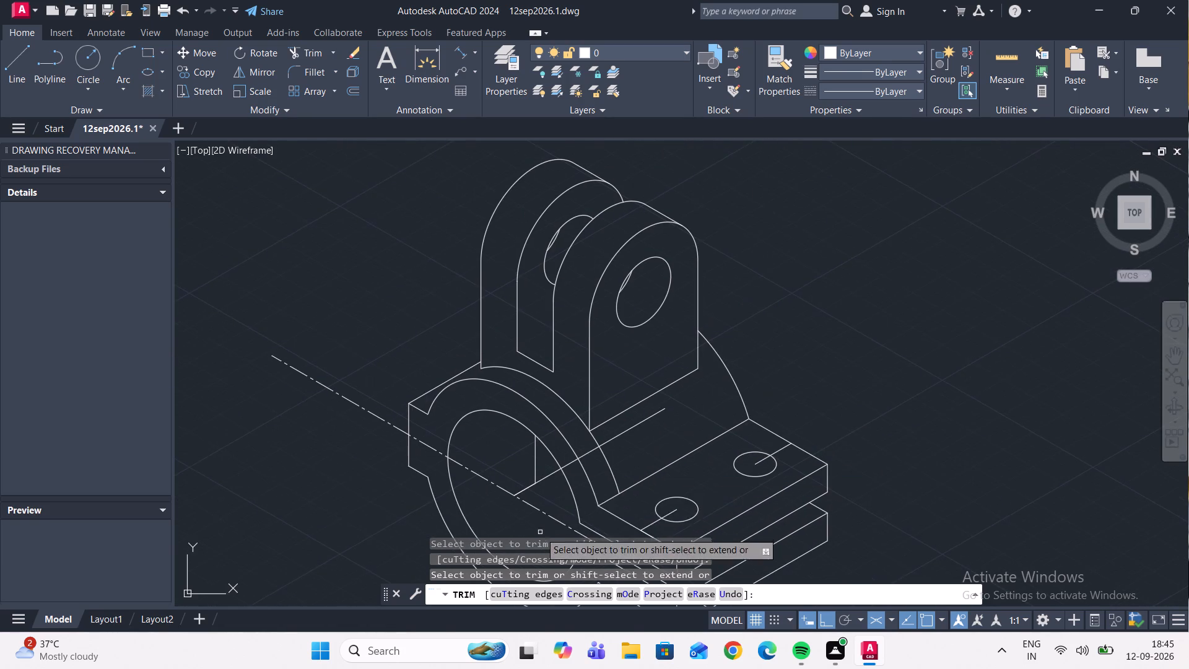
{"action": "middle_click_drag", "start_coordinate": [544, 491], "coordinate": [514, 512]}
{"action": "scroll", "coordinate": [510, 509], "scroll_direction": "down", "scroll_amount": 1}
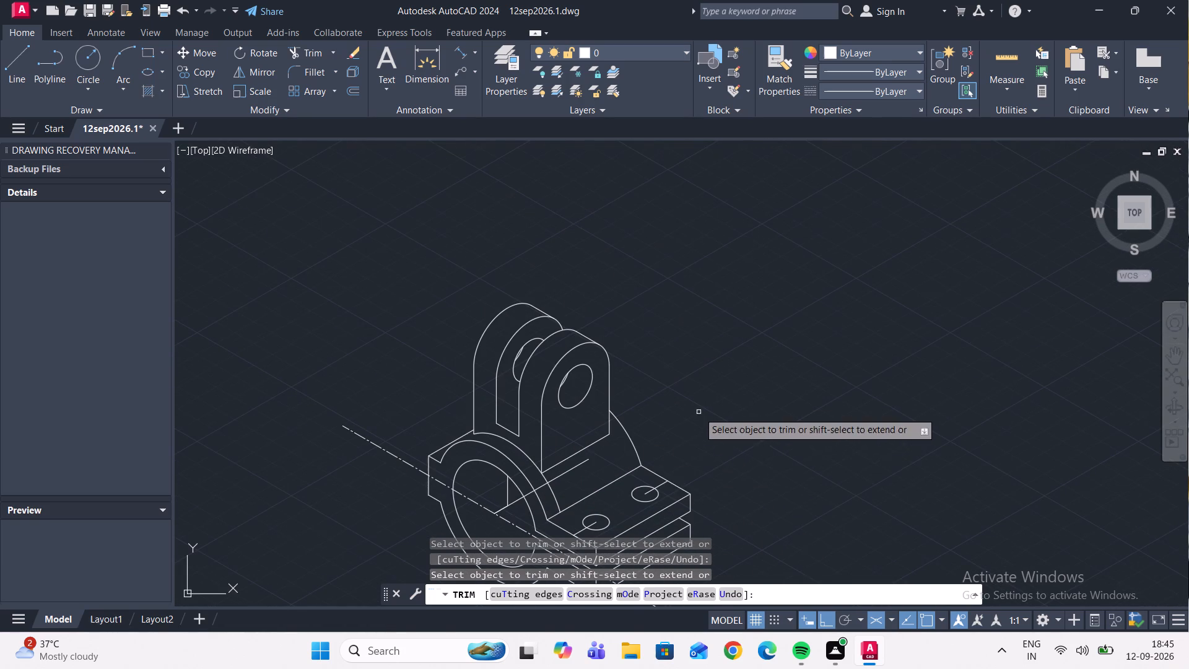
{"action": "scroll", "coordinate": [700, 411], "scroll_direction": "down", "scroll_amount": 1}
{"action": "scroll", "coordinate": [545, 504], "scroll_direction": "down", "scroll_amount": 2}
{"action": "scroll", "coordinate": [538, 516], "scroll_direction": "up", "scroll_amount": 2}
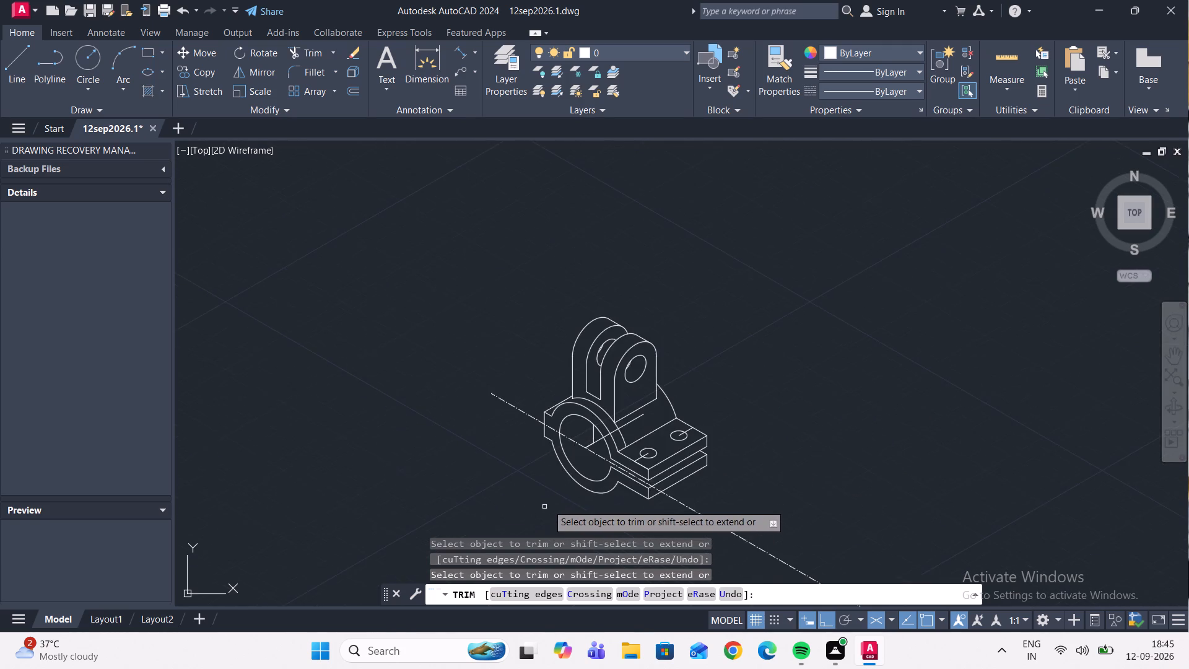
{"action": "scroll", "coordinate": [549, 501], "scroll_direction": "up", "scroll_amount": 1}
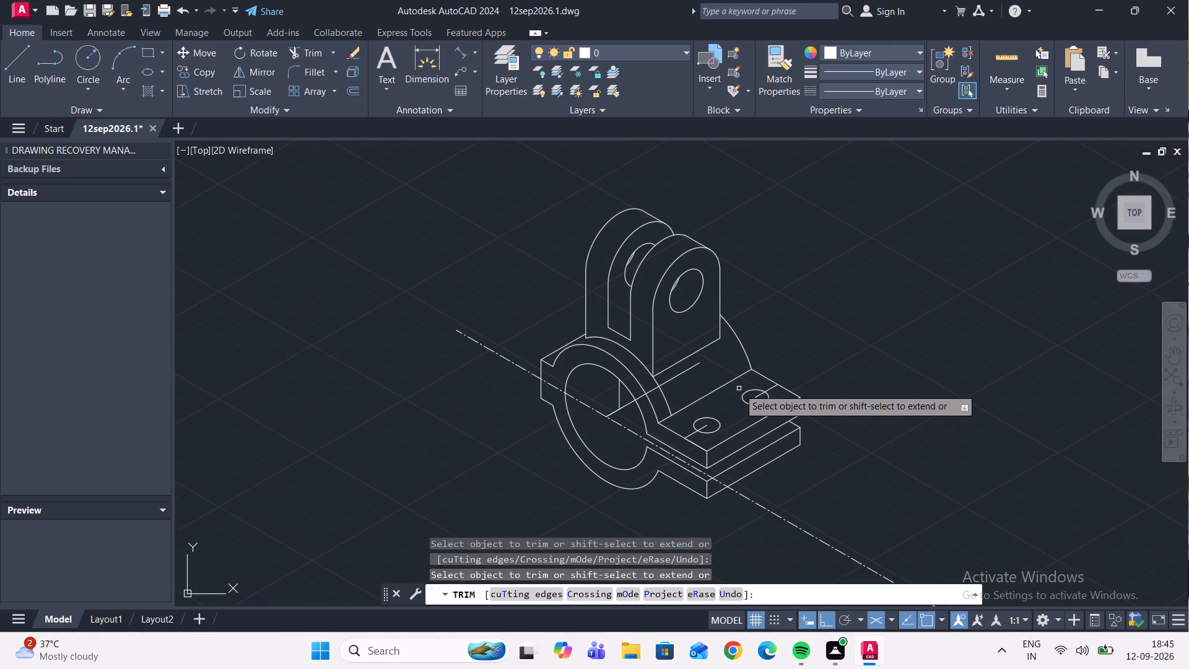
{"action": "middle_click_drag", "start_coordinate": [739, 388], "coordinate": [687, 424]}
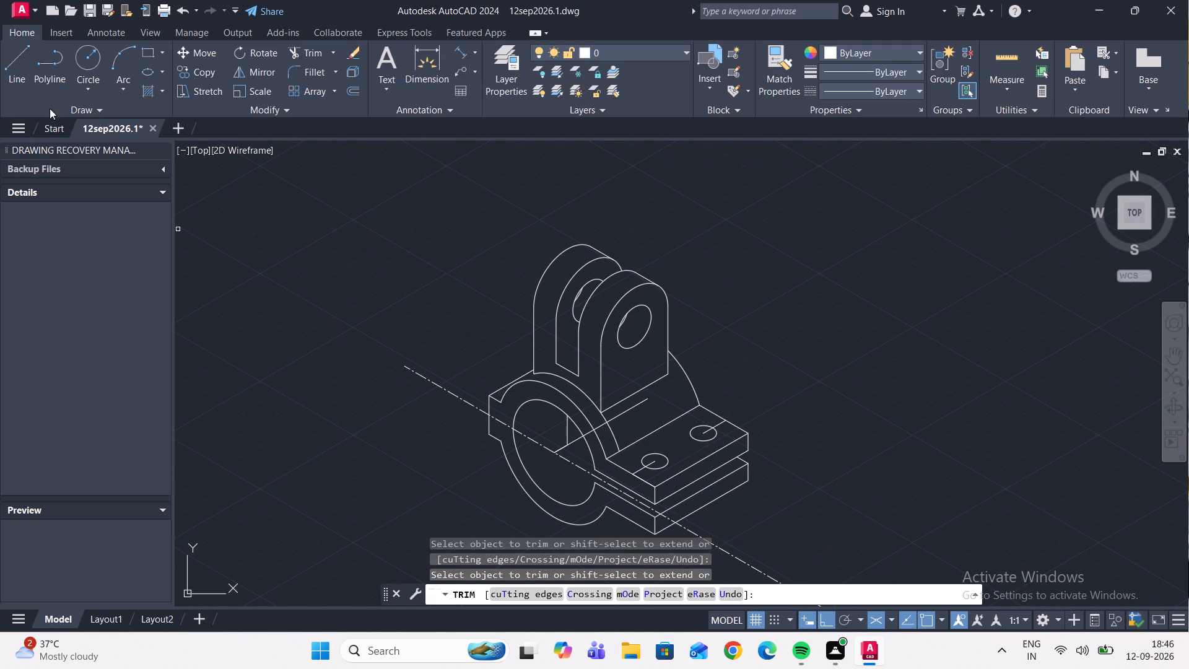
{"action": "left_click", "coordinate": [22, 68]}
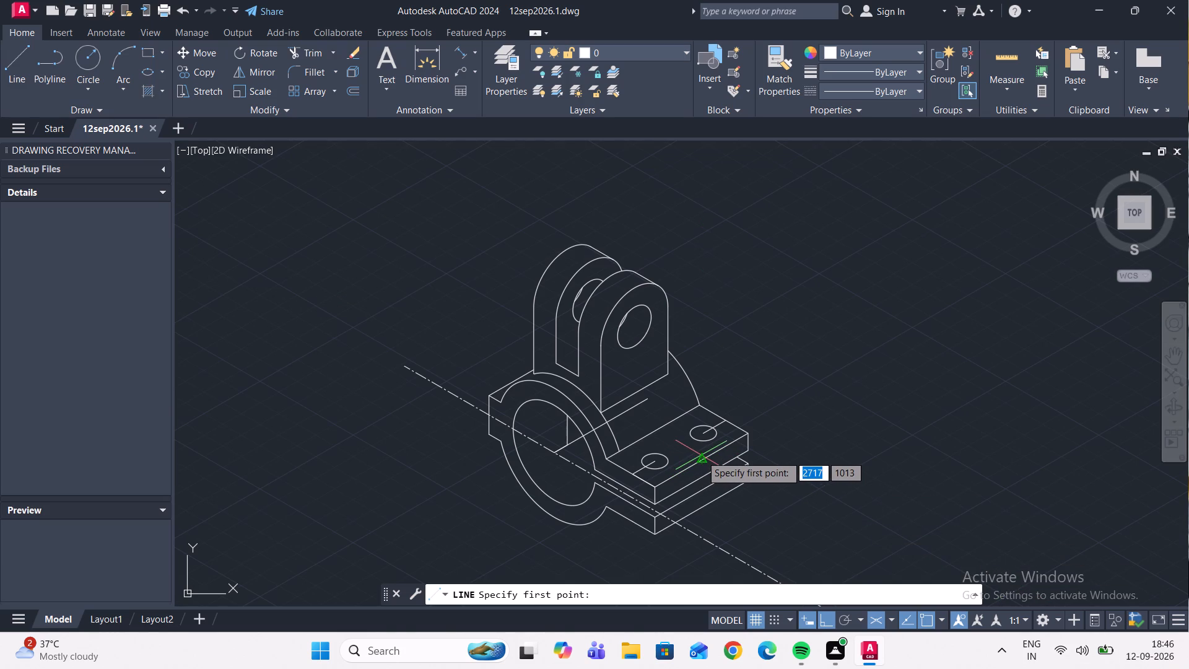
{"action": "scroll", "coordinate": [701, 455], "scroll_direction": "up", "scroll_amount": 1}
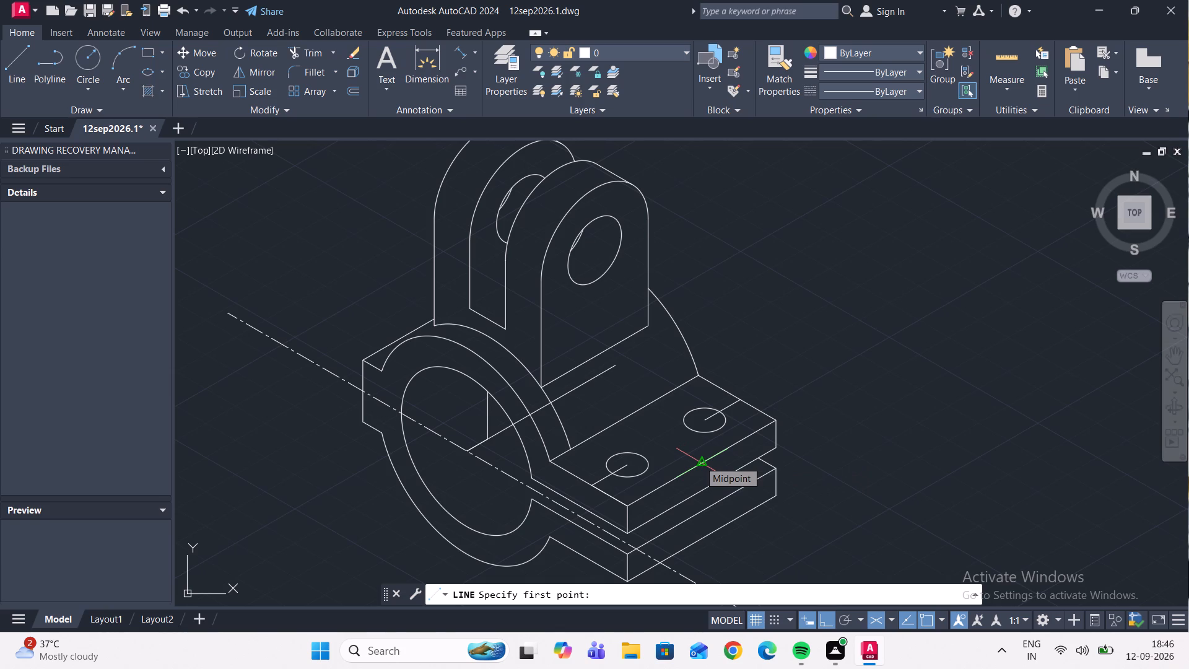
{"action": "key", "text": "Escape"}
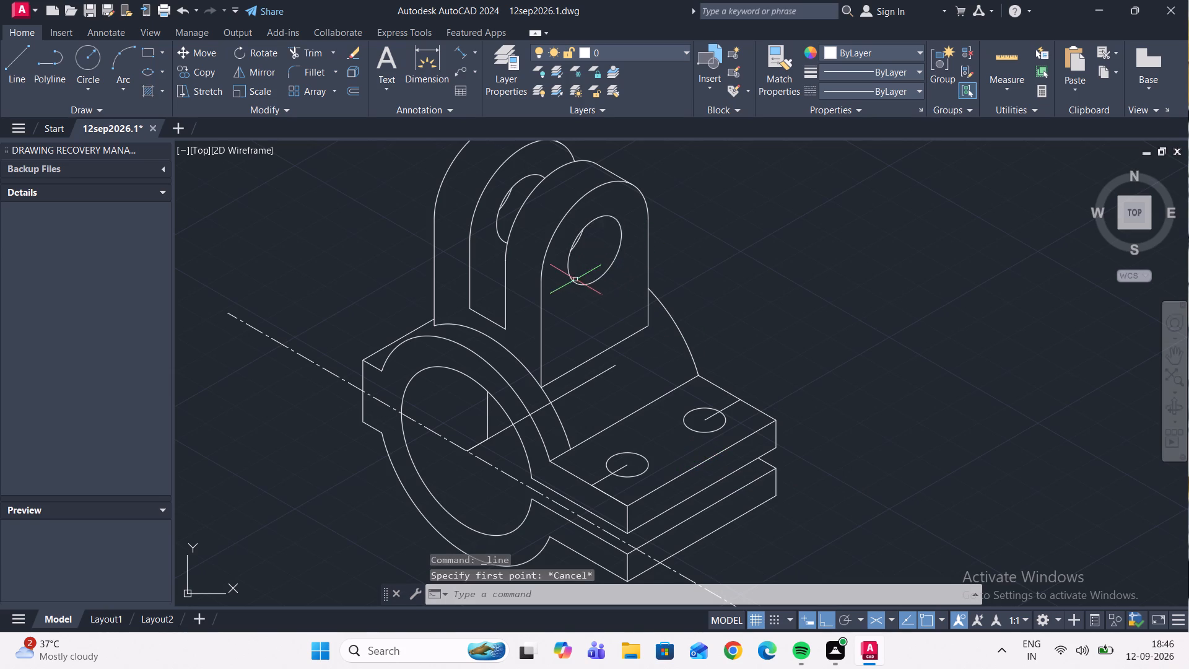
Draw two 30°-axis lines from the front lug hole's centre, about 15 units toward 210° and about 12 units toward 30°.
{"action": "left_click", "coordinate": [23, 55]}
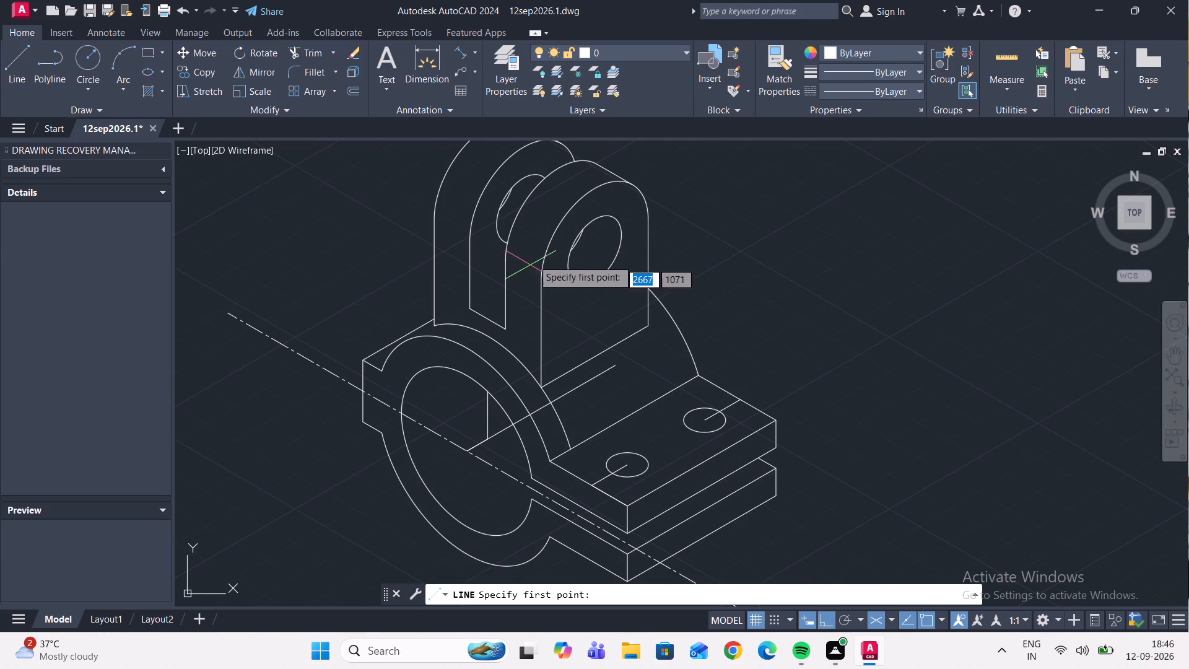
{"action": "left_click", "coordinate": [594, 250]}
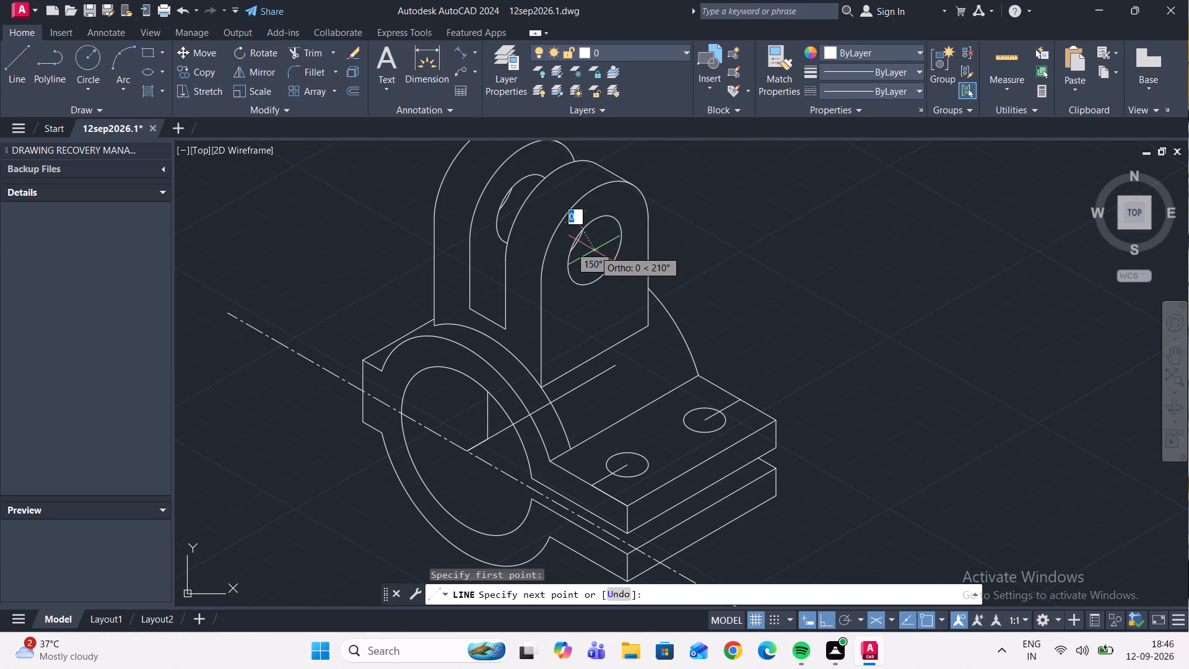
{"action": "scroll", "coordinate": [537, 281], "scroll_direction": "up", "scroll_amount": 4}
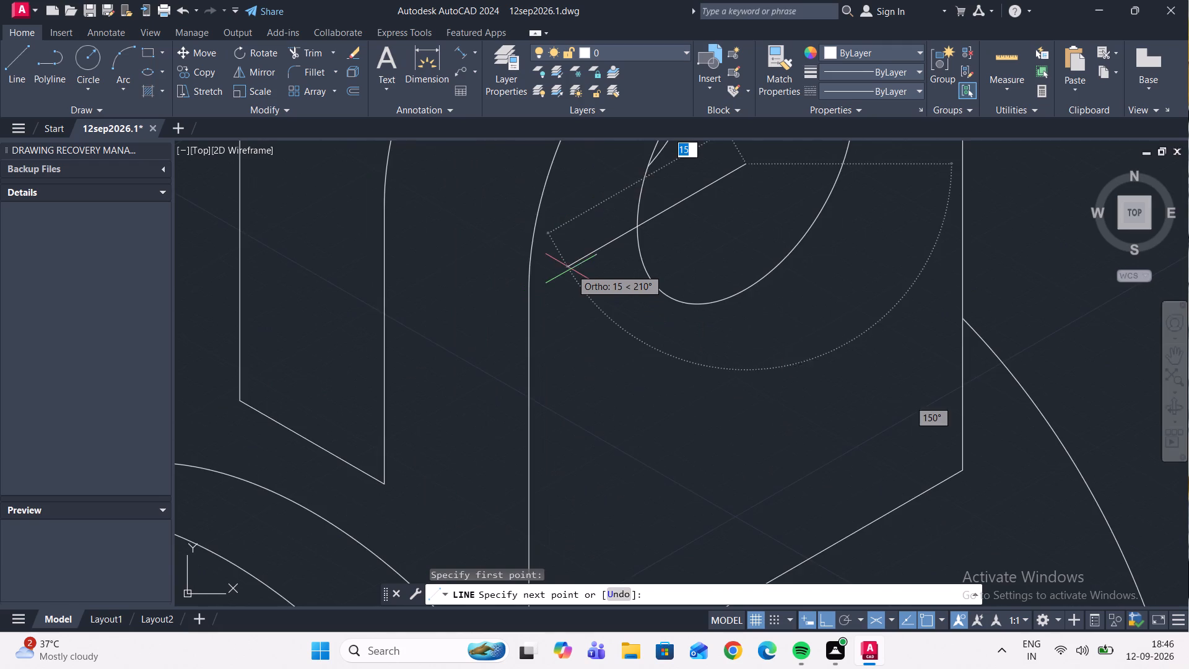
{"action": "left_click", "coordinate": [567, 272]}
{"action": "key", "text": "Escape"}
{"action": "scroll", "coordinate": [606, 258], "scroll_direction": "down", "scroll_amount": 3}
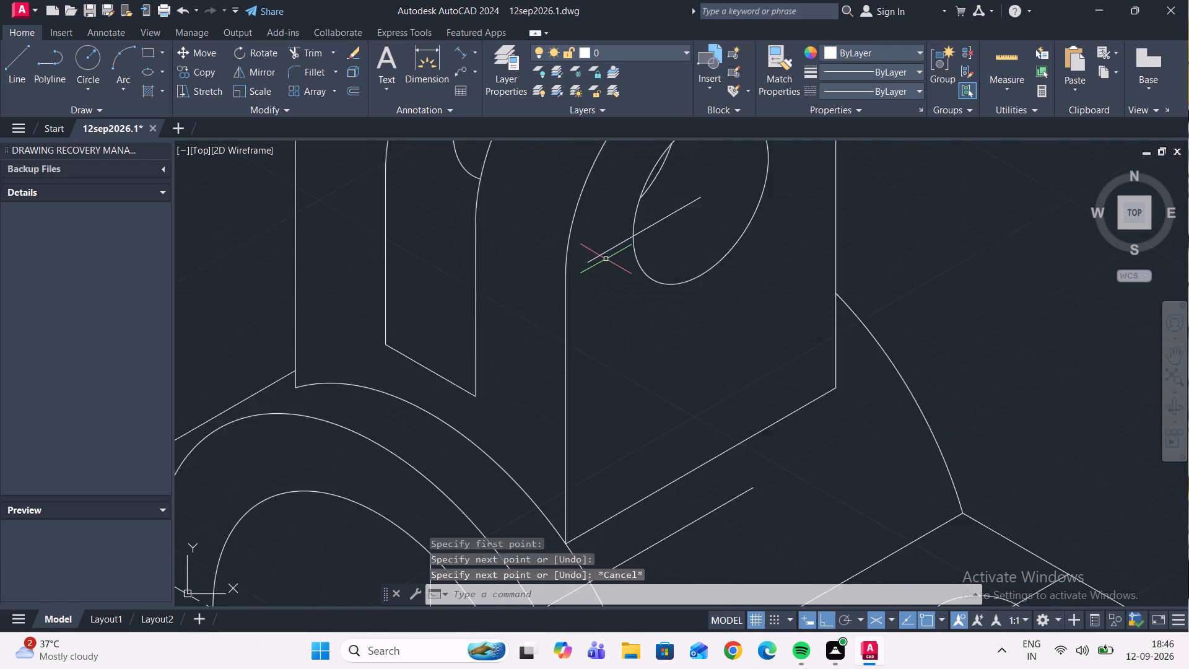
{"action": "middle_click_drag", "start_coordinate": [702, 232], "coordinate": [668, 268]}
{"action": "scroll", "coordinate": [628, 274], "scroll_direction": "up", "scroll_amount": 1}
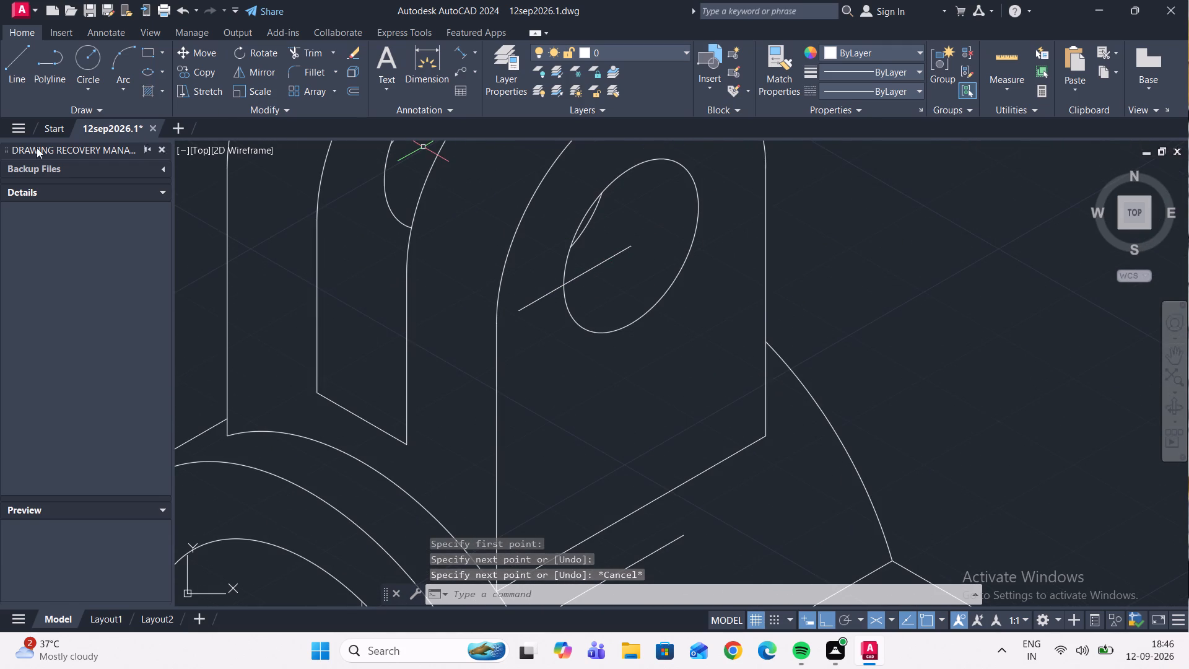
{"action": "left_click", "coordinate": [10, 79]}
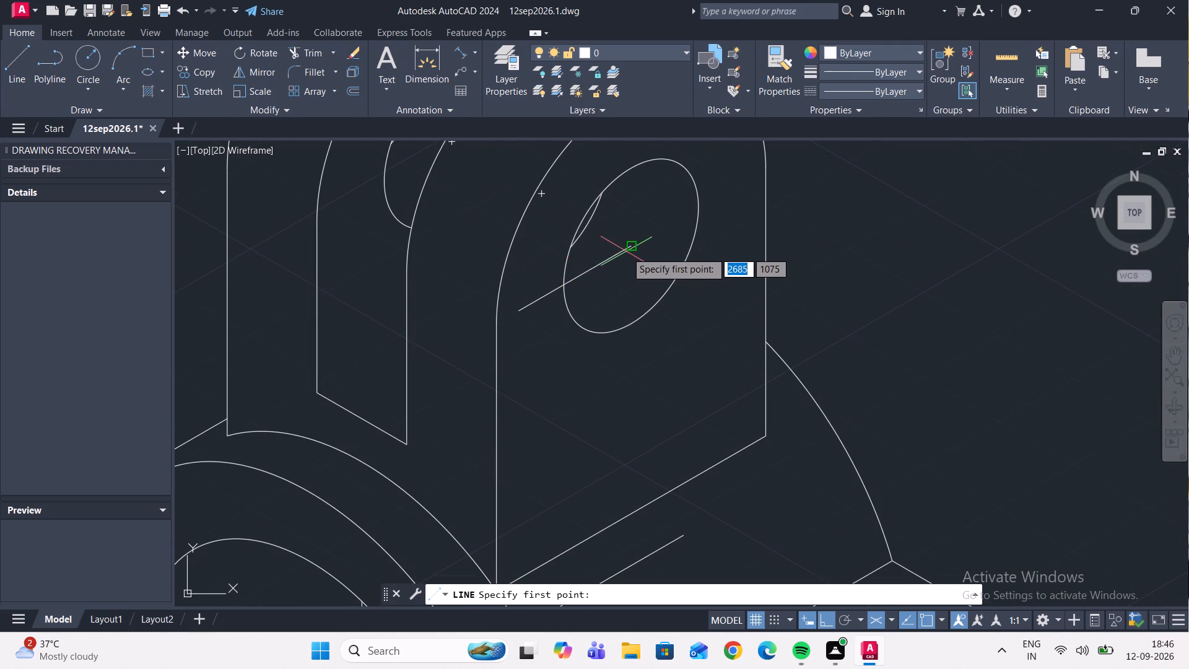
{"action": "left_click", "coordinate": [632, 246]}
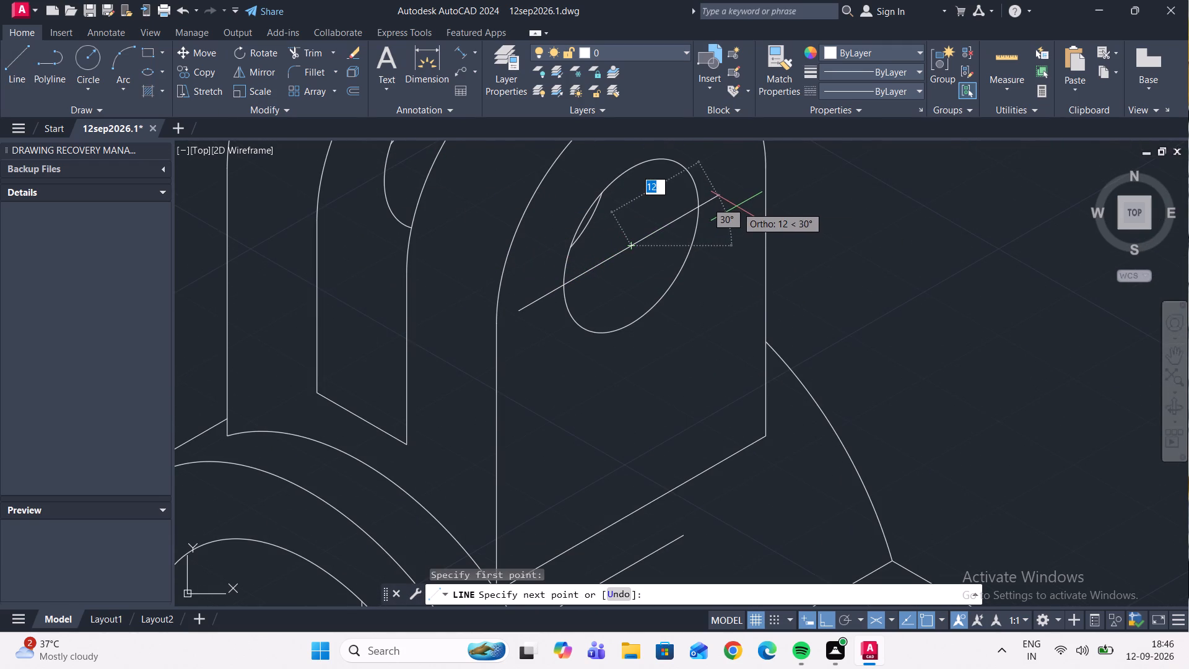
{"action": "left_click", "coordinate": [738, 206]}
{"action": "key", "text": "Escape"}
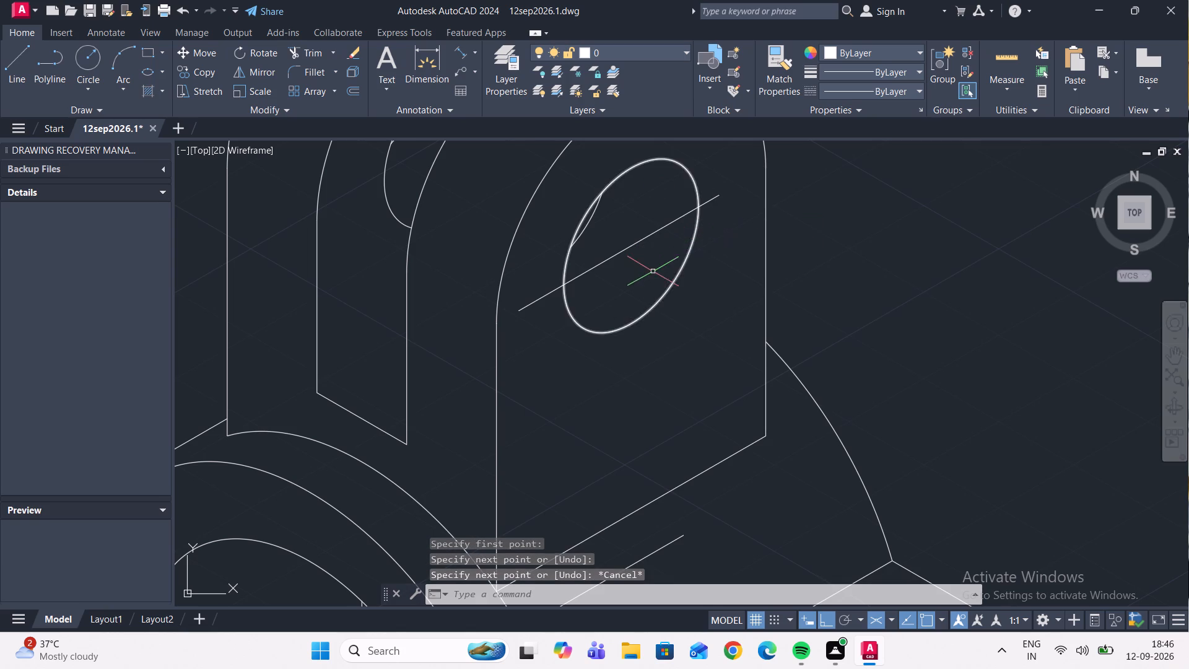
Join the two collinear lines through the front lug hole's centre into a single line.
{"action": "left_click", "coordinate": [648, 274]}
{"action": "left_click", "coordinate": [618, 235]}
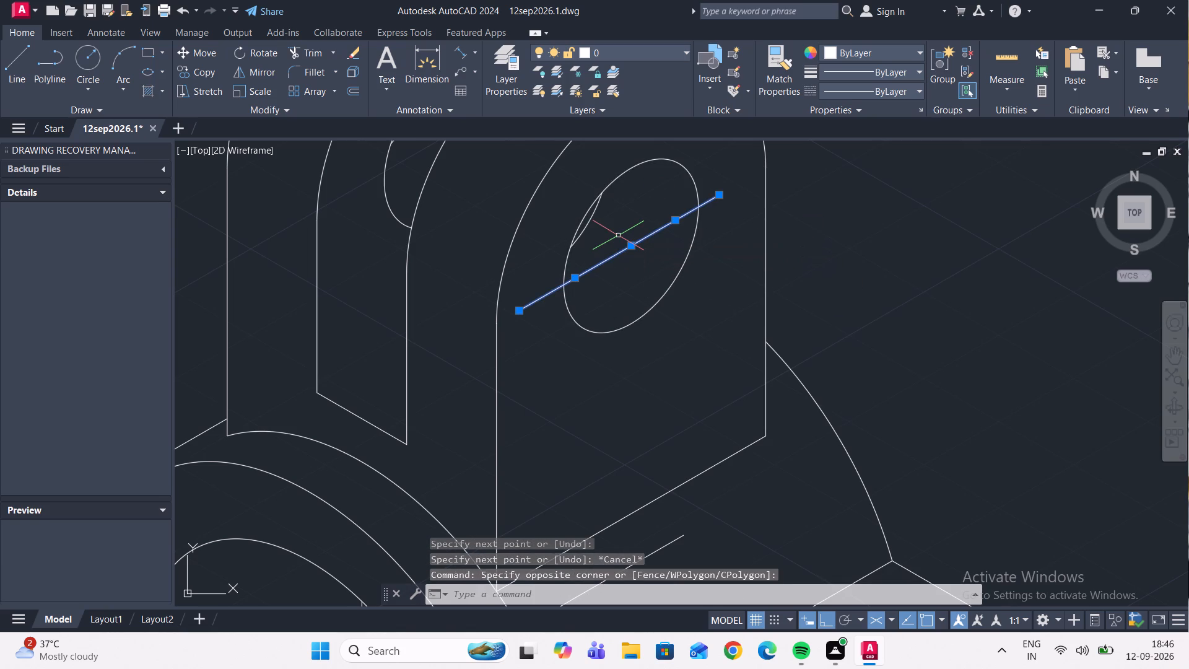
{"action": "type", "text": "joint"}
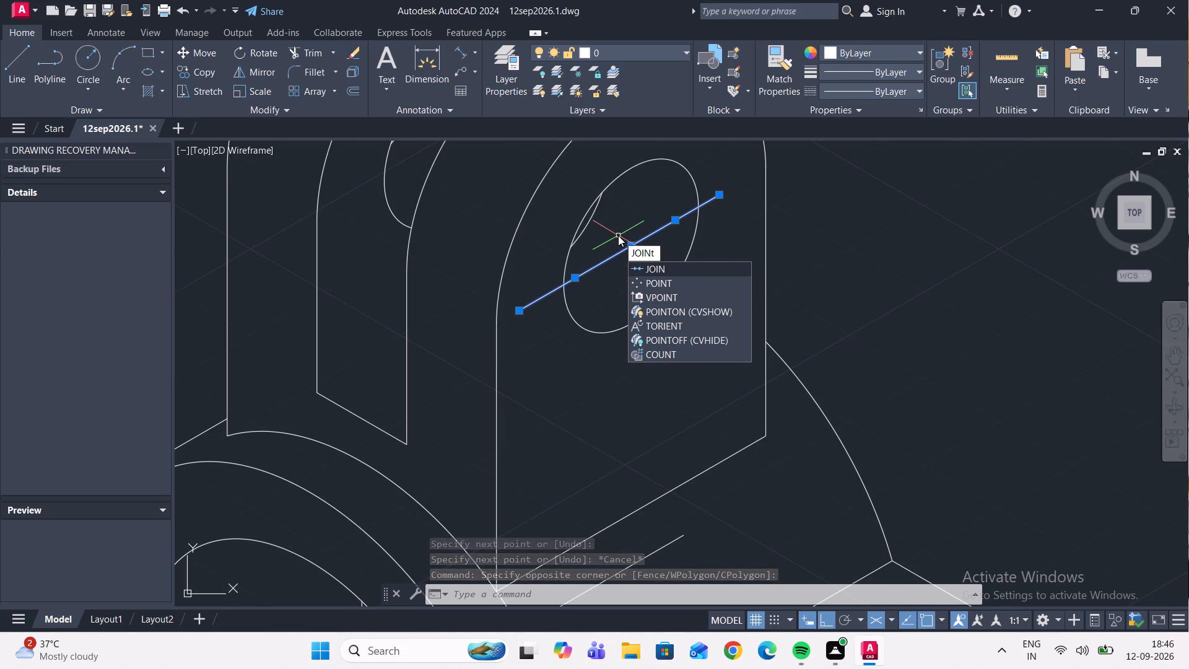
{"action": "key", "text": "Return"}
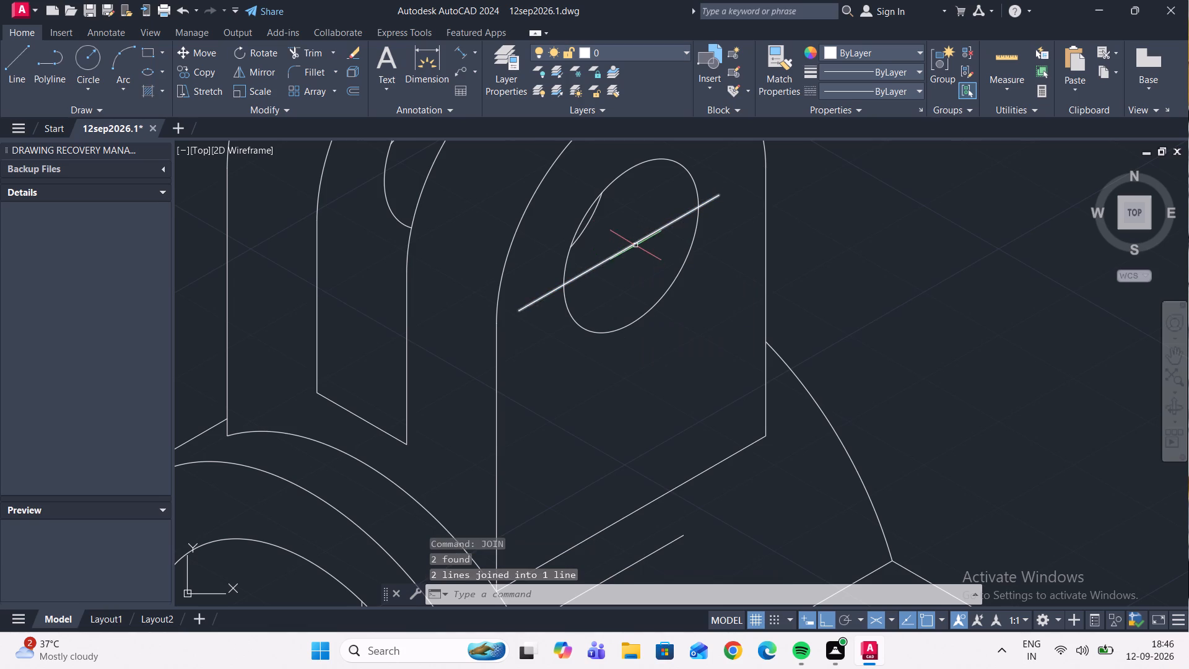
Copy the joined line from the hole's centre 15 units vertically down the lug's front face, using the right isoplane.
{"action": "left_click", "coordinate": [635, 245]}
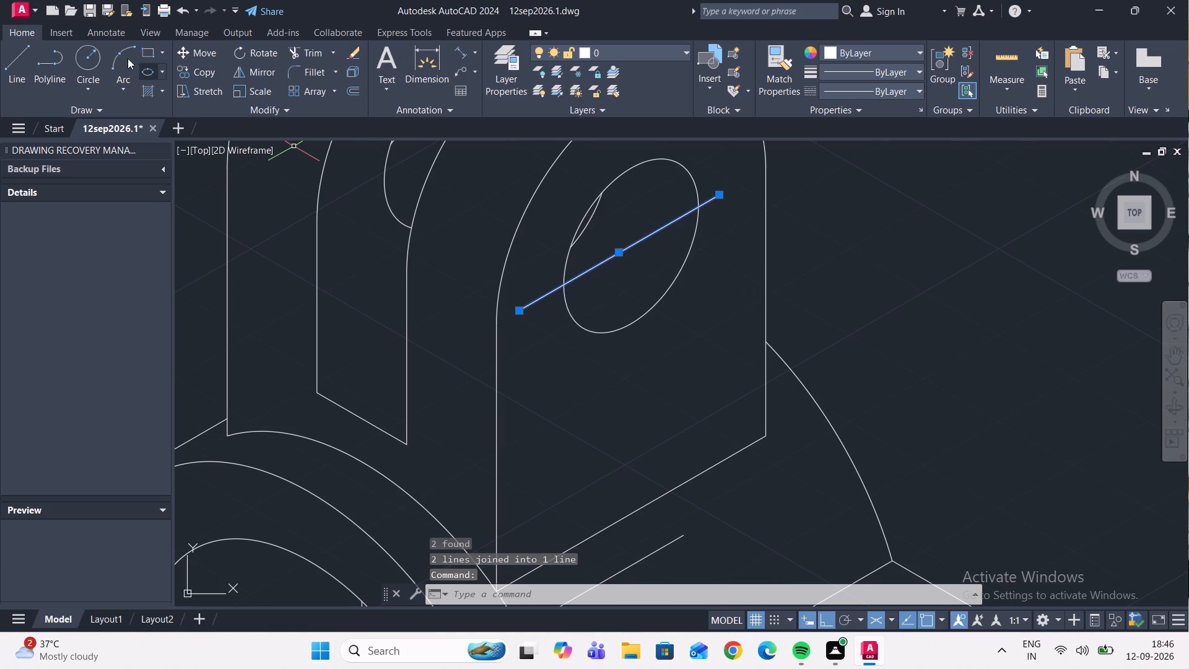
{"action": "left_click", "coordinate": [200, 69]}
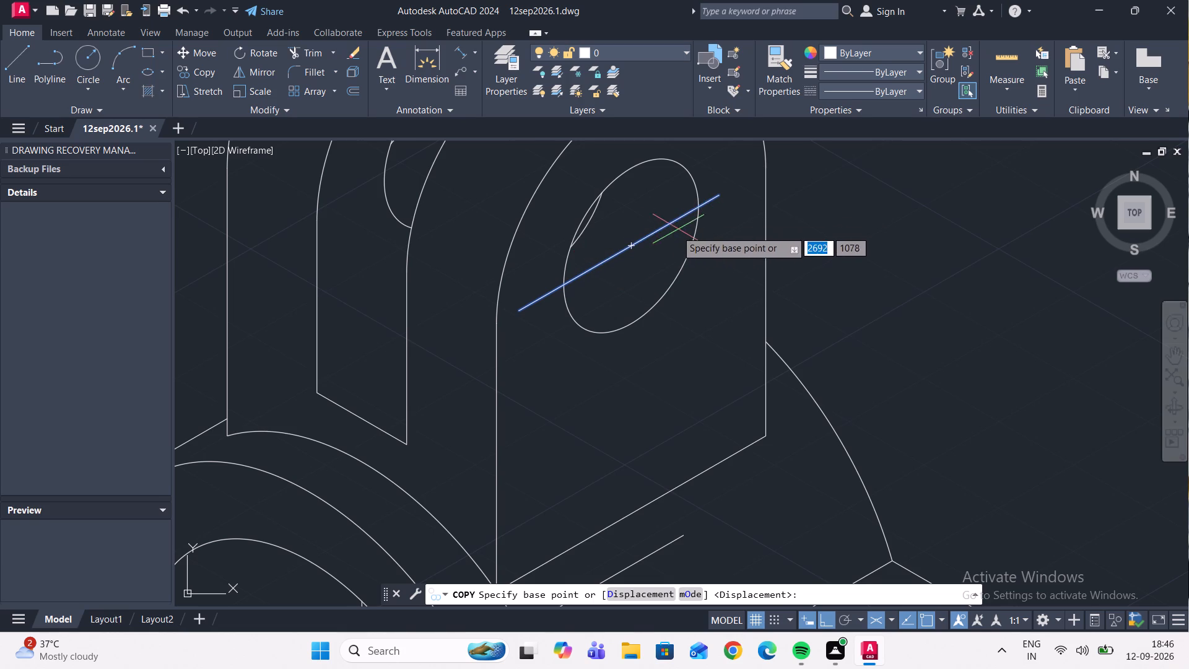
{"action": "scroll", "coordinate": [635, 245], "scroll_direction": "up", "scroll_amount": 3}
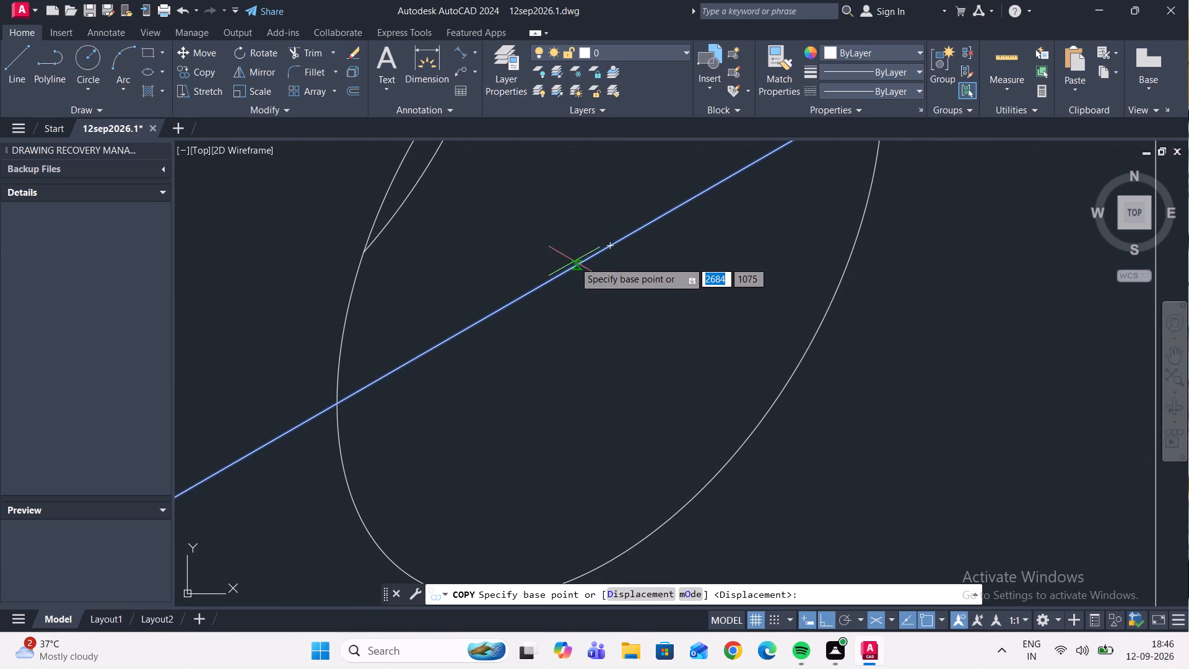
{"action": "left_click", "coordinate": [611, 246]}
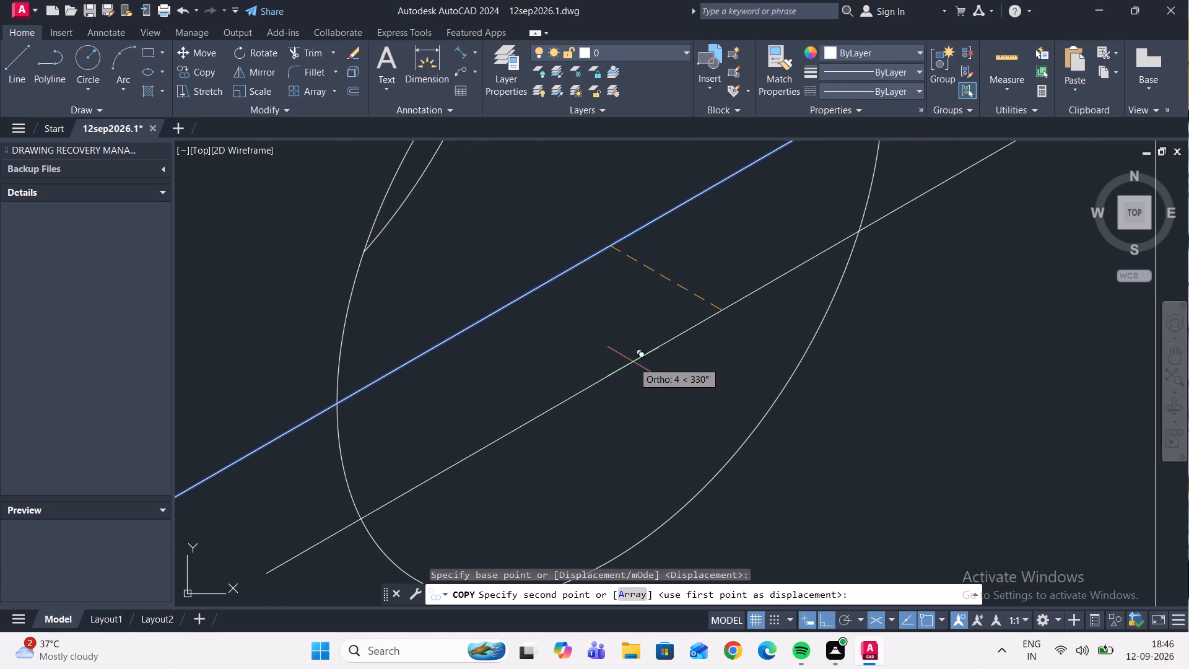
{"action": "scroll", "coordinate": [637, 358], "scroll_direction": "down", "scroll_amount": 2}
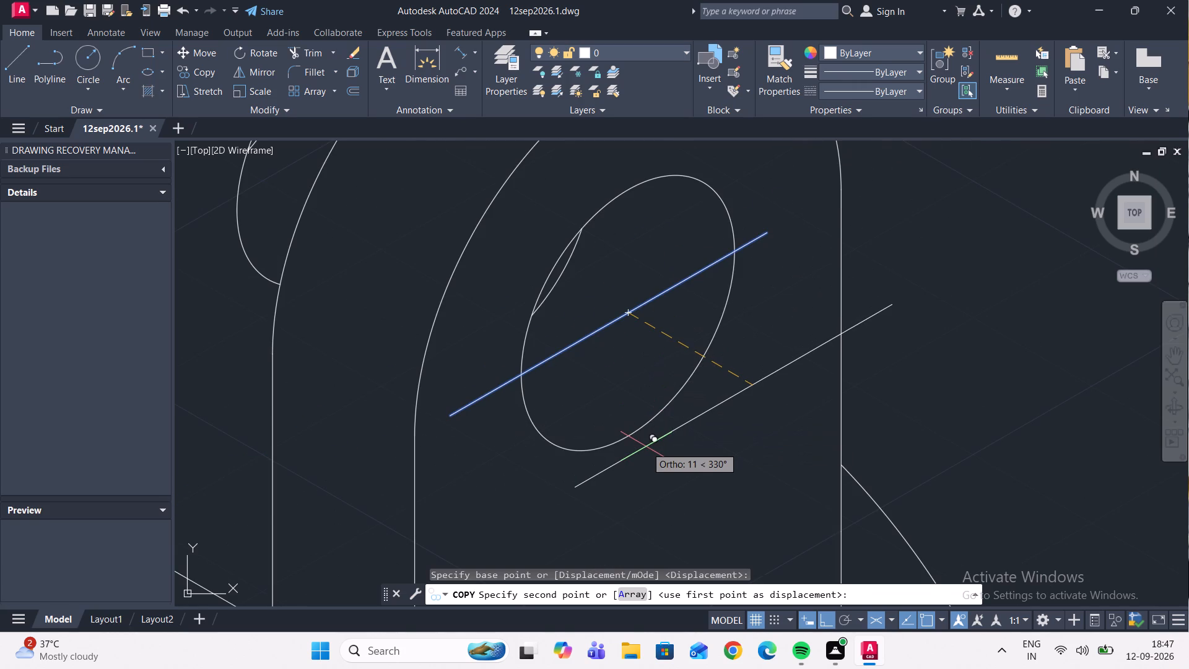
{"action": "key", "text": "F5"}
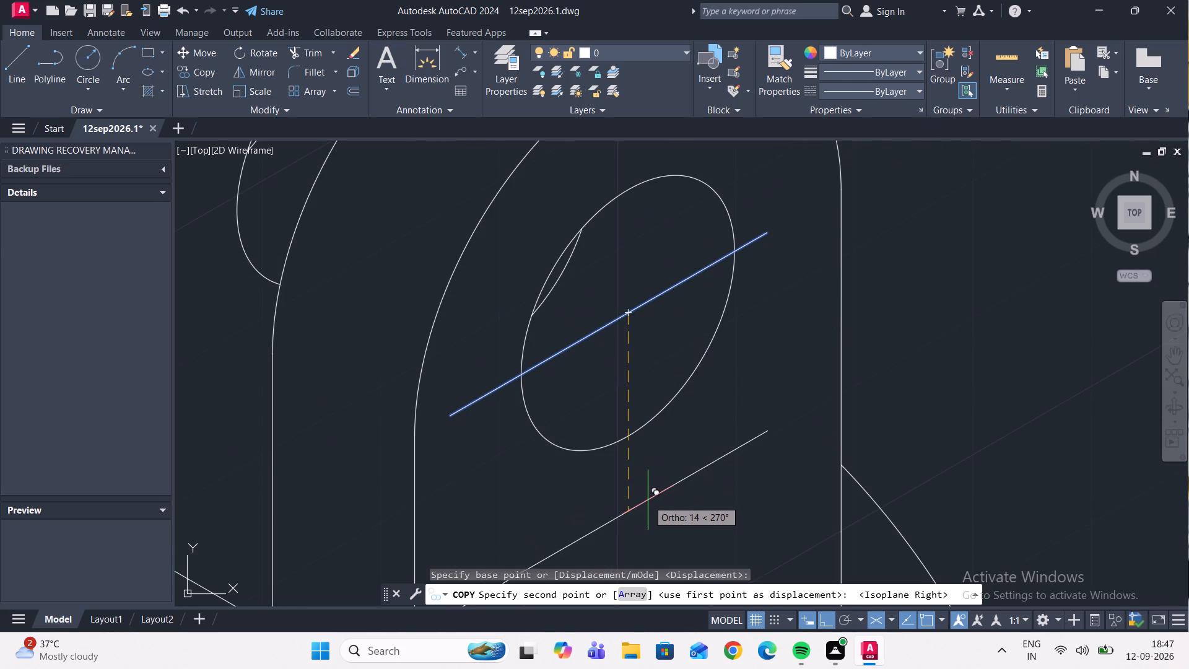
{"action": "type", "text": "15"}
{"action": "key", "text": "Return"}
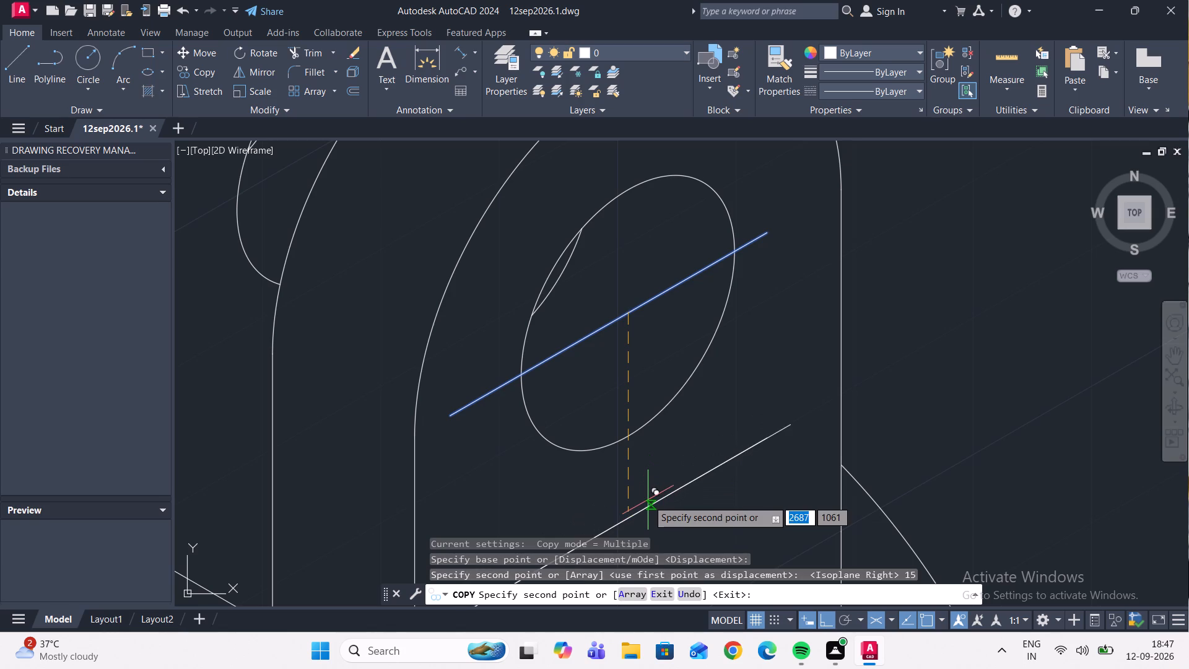
{"action": "key", "text": "Escape"}
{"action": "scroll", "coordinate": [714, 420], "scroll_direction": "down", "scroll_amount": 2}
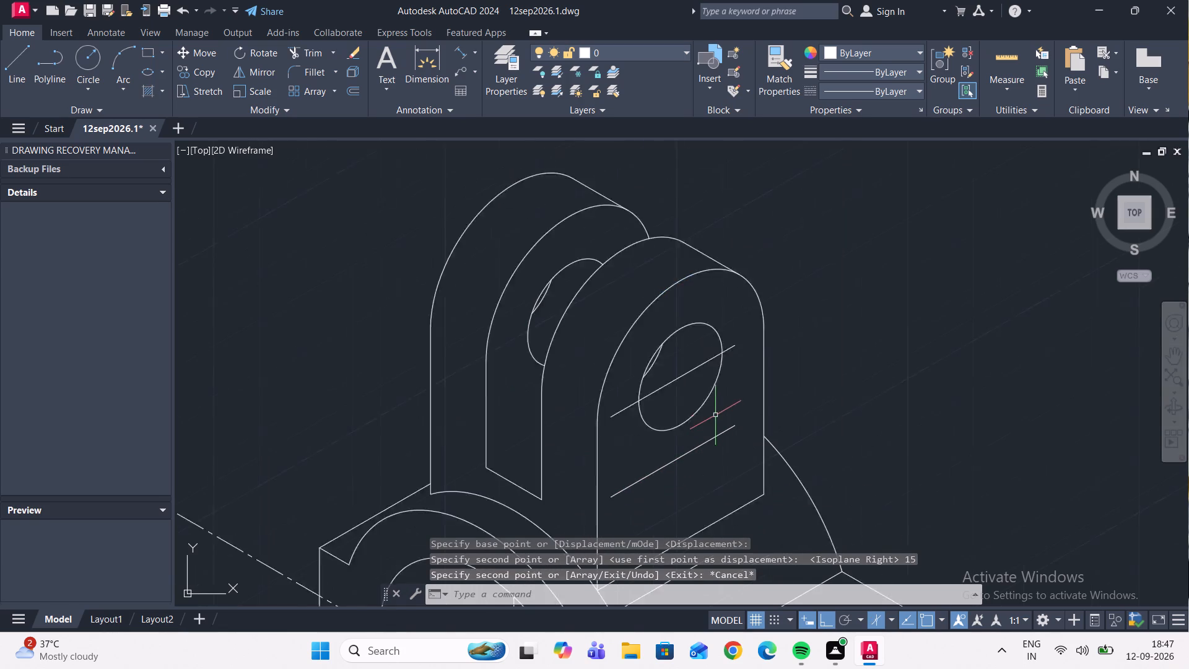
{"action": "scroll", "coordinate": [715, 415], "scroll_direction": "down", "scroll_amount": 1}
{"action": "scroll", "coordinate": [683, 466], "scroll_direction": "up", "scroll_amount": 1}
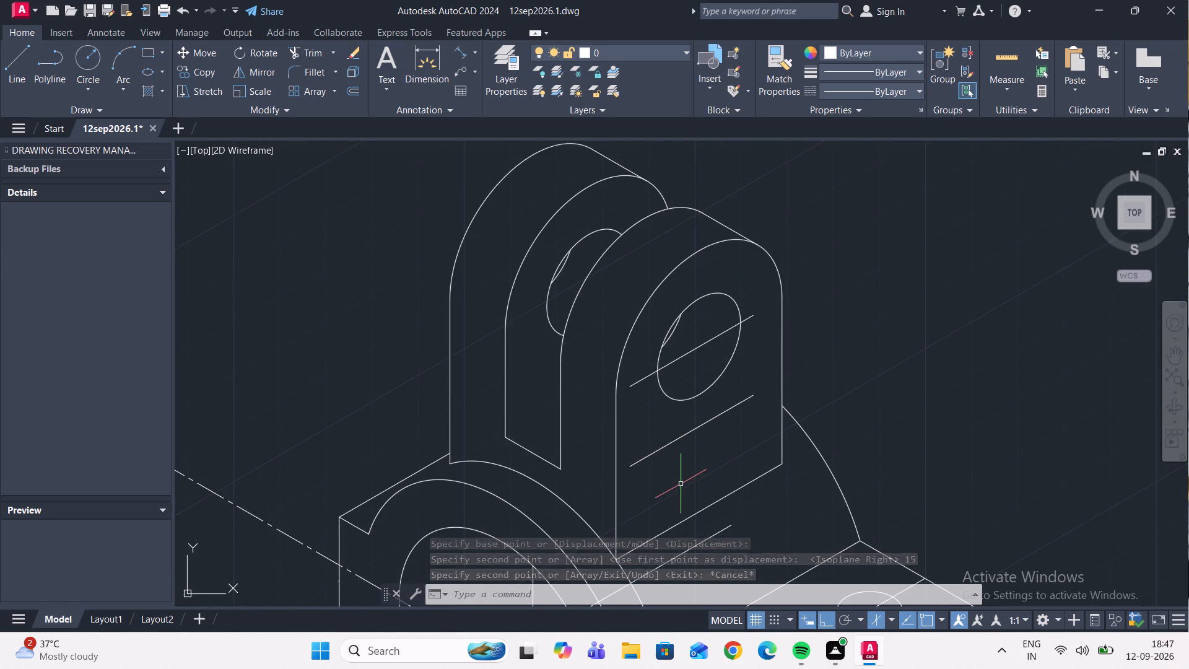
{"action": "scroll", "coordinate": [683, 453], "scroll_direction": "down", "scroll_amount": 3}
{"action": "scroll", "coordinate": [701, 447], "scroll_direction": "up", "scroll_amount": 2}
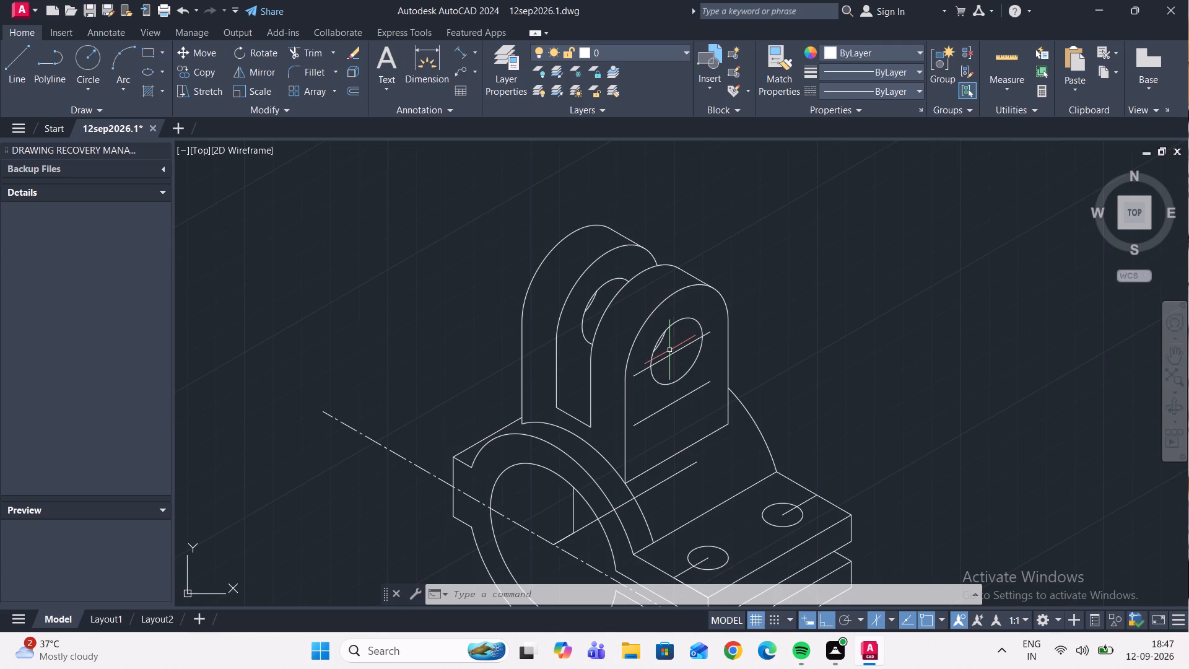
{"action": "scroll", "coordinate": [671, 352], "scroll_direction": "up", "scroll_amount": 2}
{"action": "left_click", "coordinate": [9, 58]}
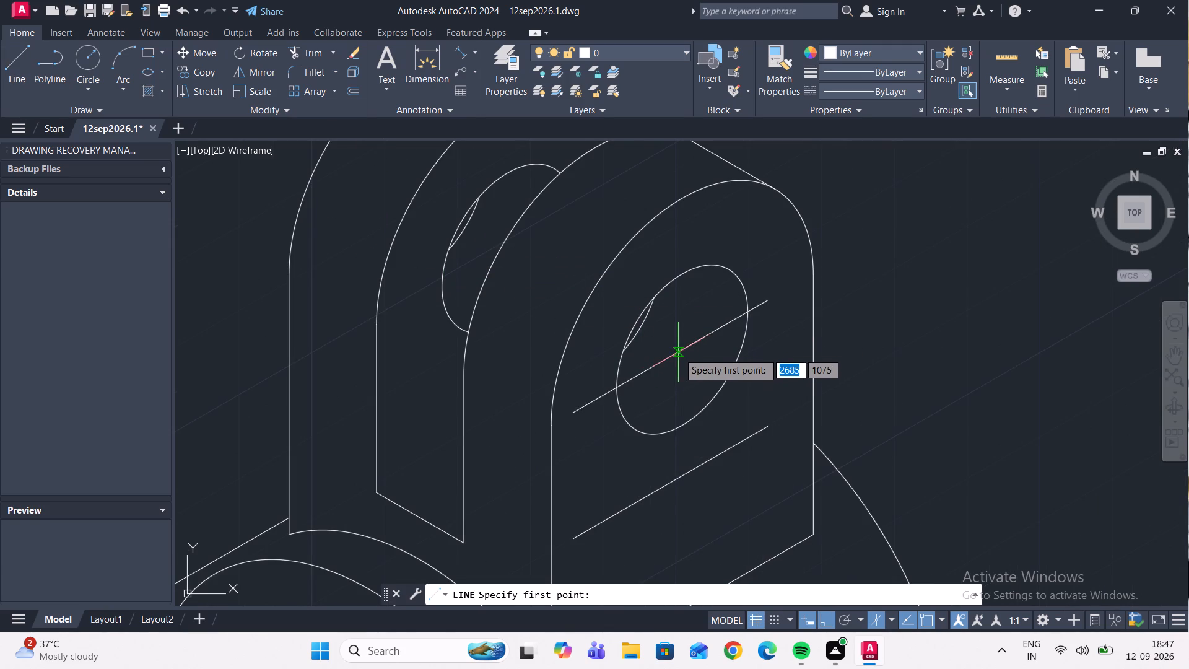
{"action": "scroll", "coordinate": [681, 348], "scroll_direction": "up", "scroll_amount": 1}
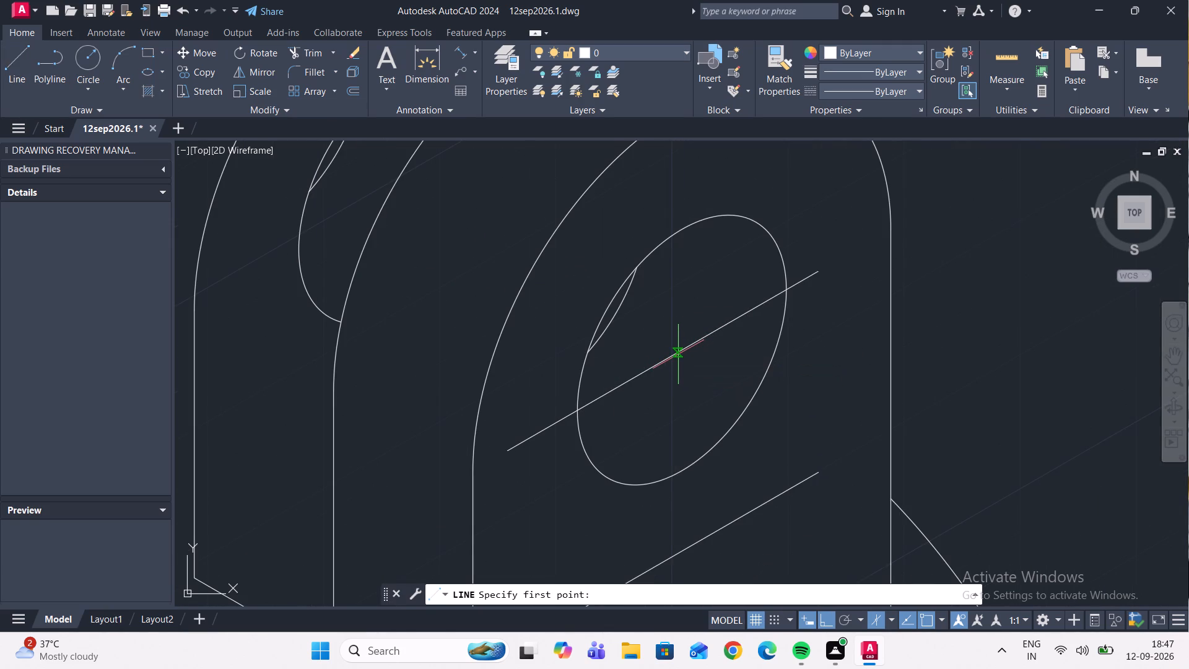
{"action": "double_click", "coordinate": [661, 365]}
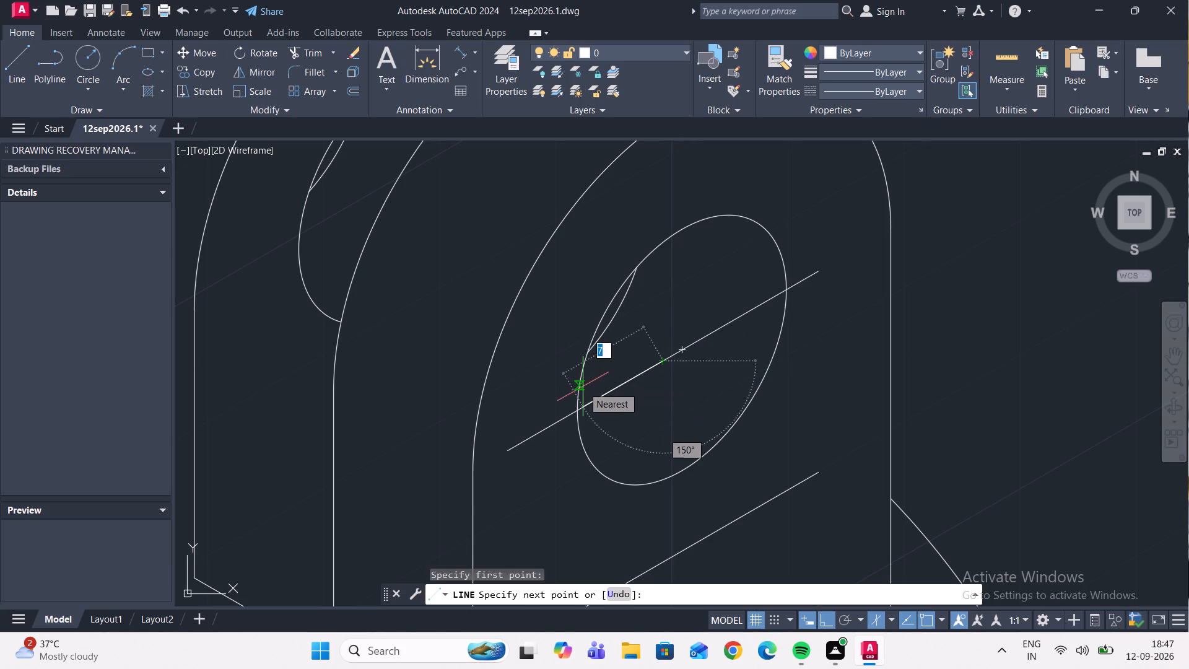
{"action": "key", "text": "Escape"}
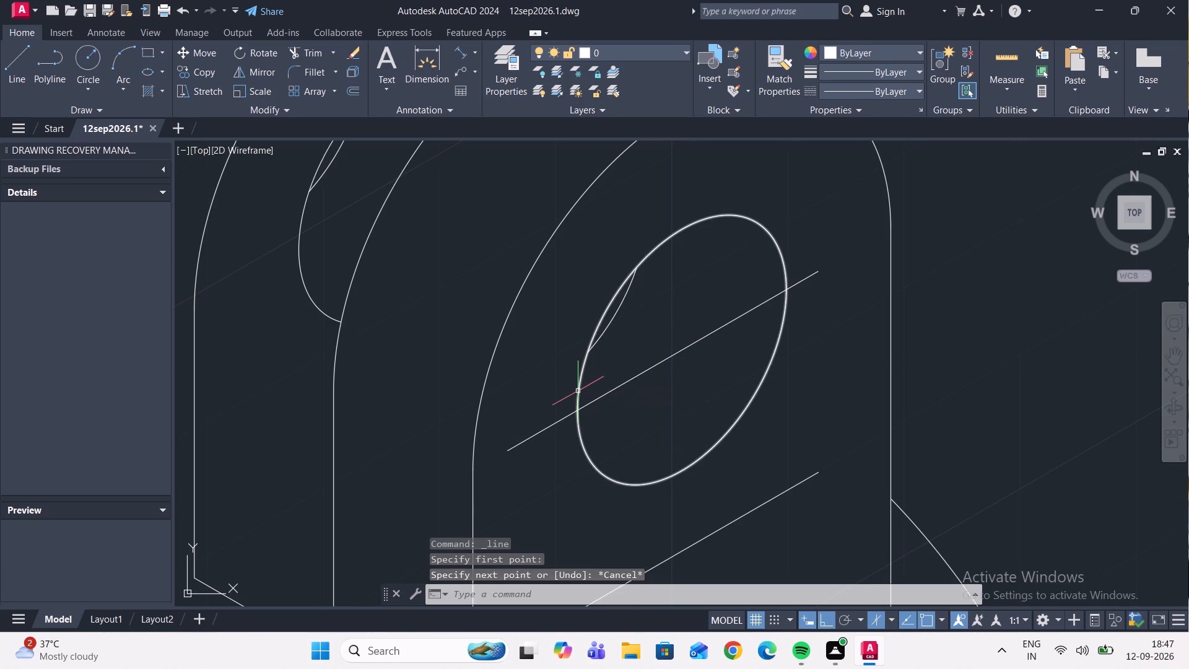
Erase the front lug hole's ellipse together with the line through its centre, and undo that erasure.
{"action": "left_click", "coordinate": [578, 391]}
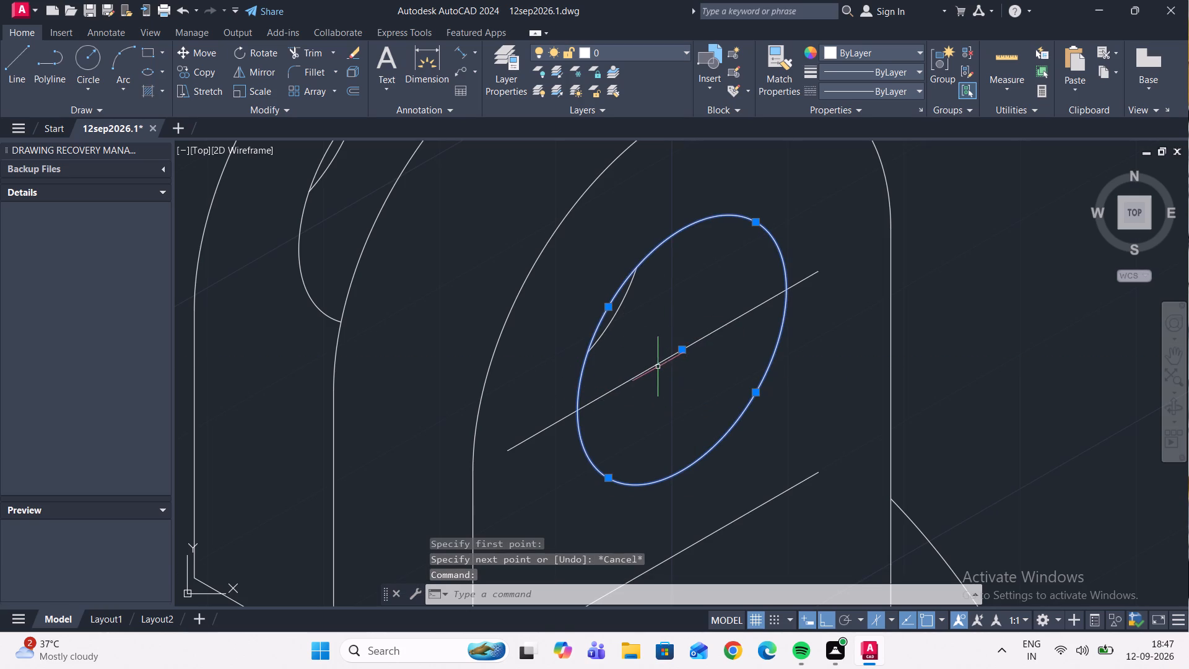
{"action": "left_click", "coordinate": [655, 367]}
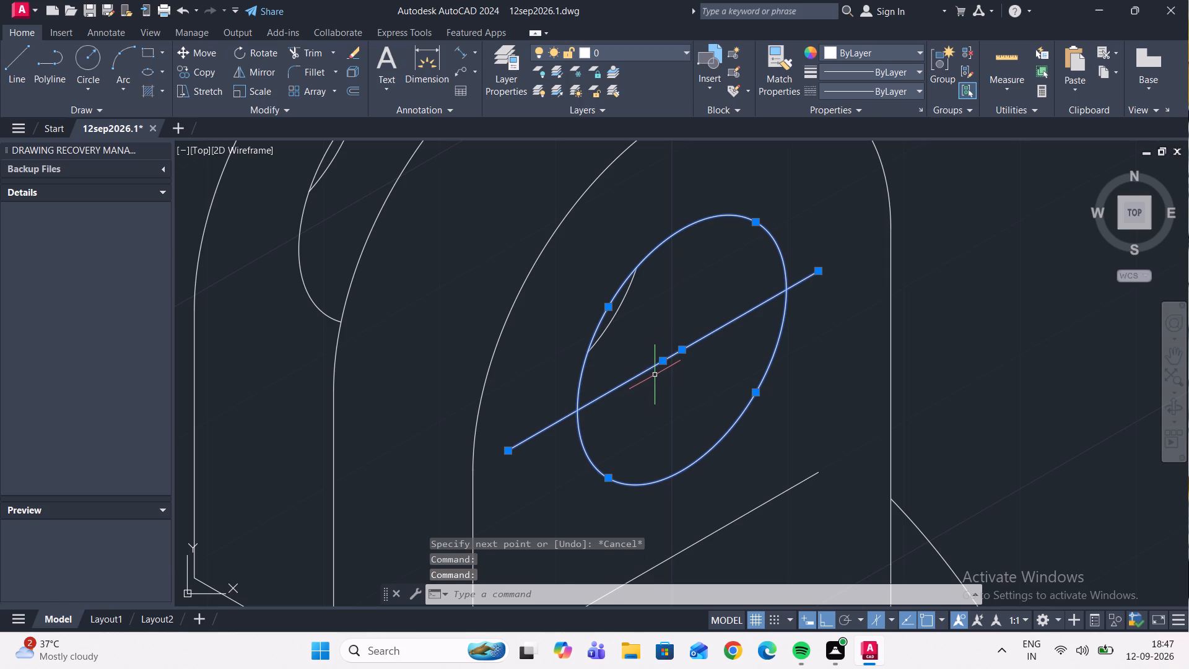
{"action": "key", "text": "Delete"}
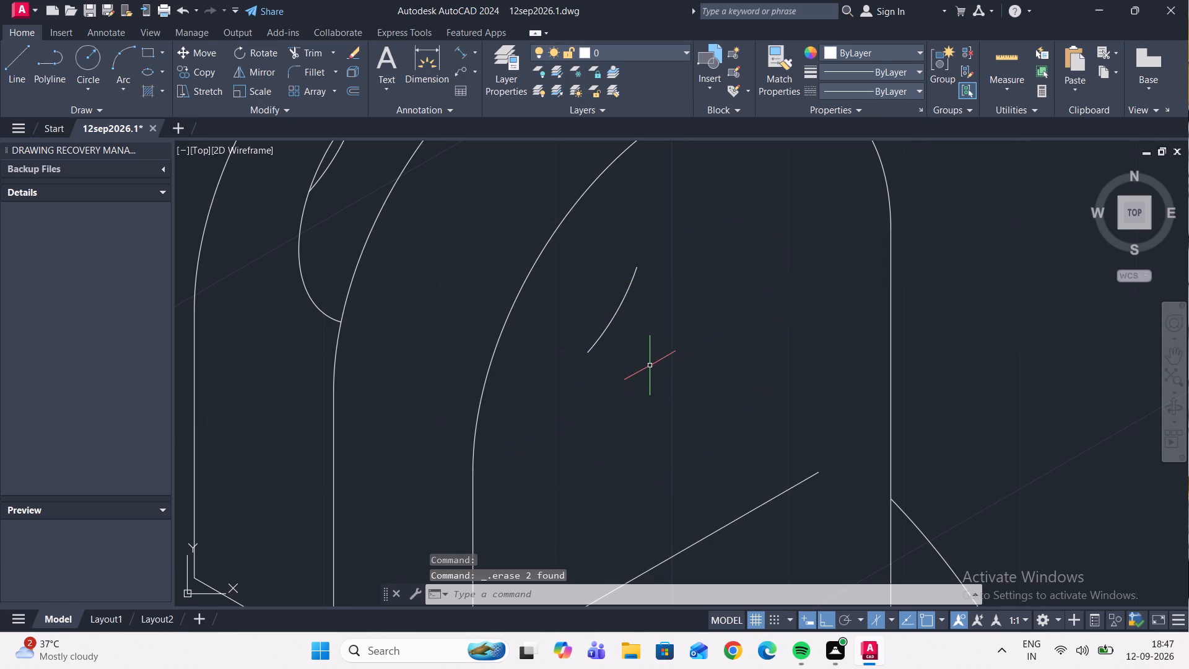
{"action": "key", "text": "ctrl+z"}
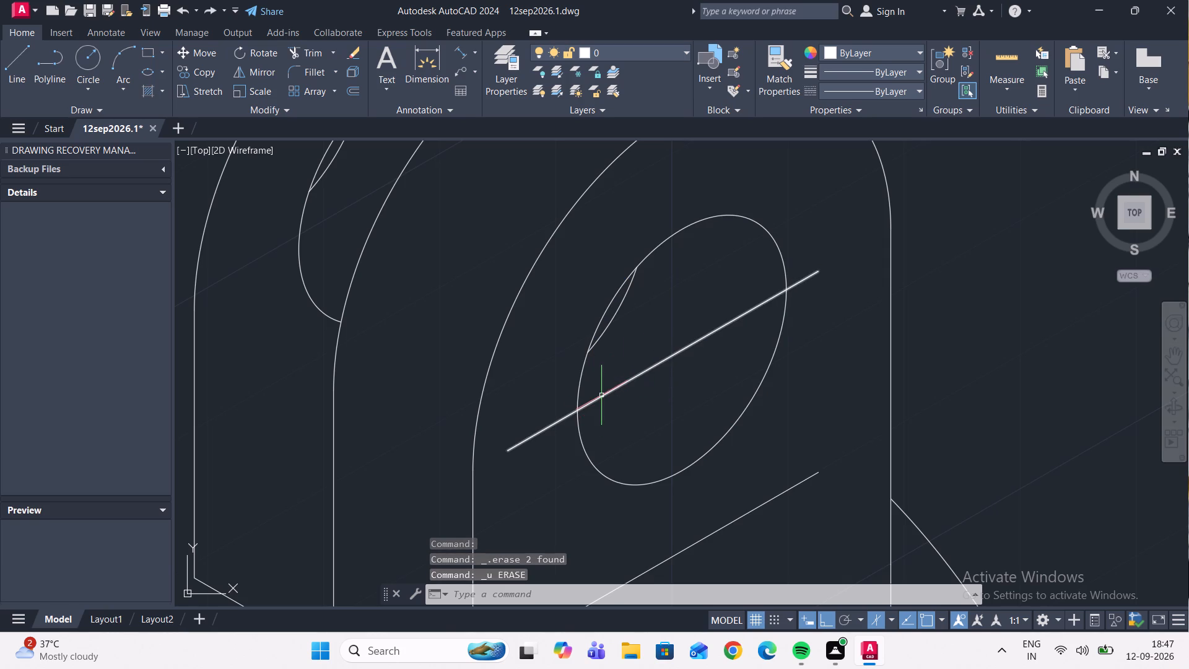
Erase only the 30° line through the front lug hole's centre, leaving the ellipse in place.
{"action": "double_click", "coordinate": [601, 393]}
{"action": "key", "text": "Delete"}
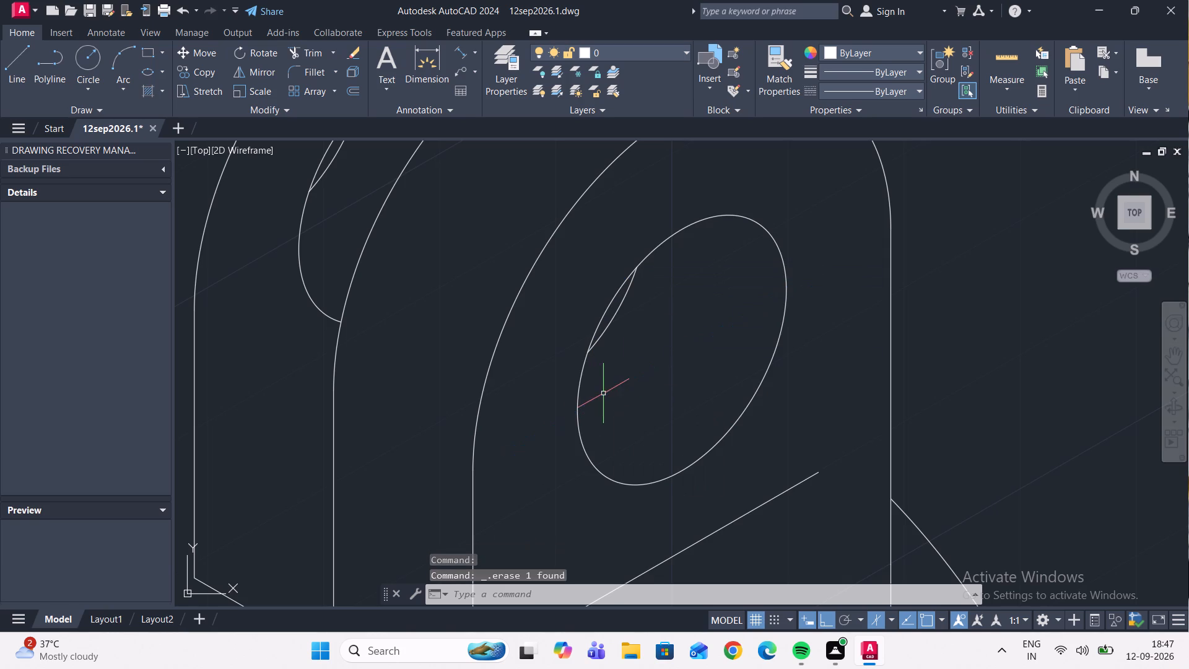
Draw a vertical line from the front lug hole's centre down to just past the 30° line on the lug's front face.
{"action": "left_click", "coordinate": [576, 396]}
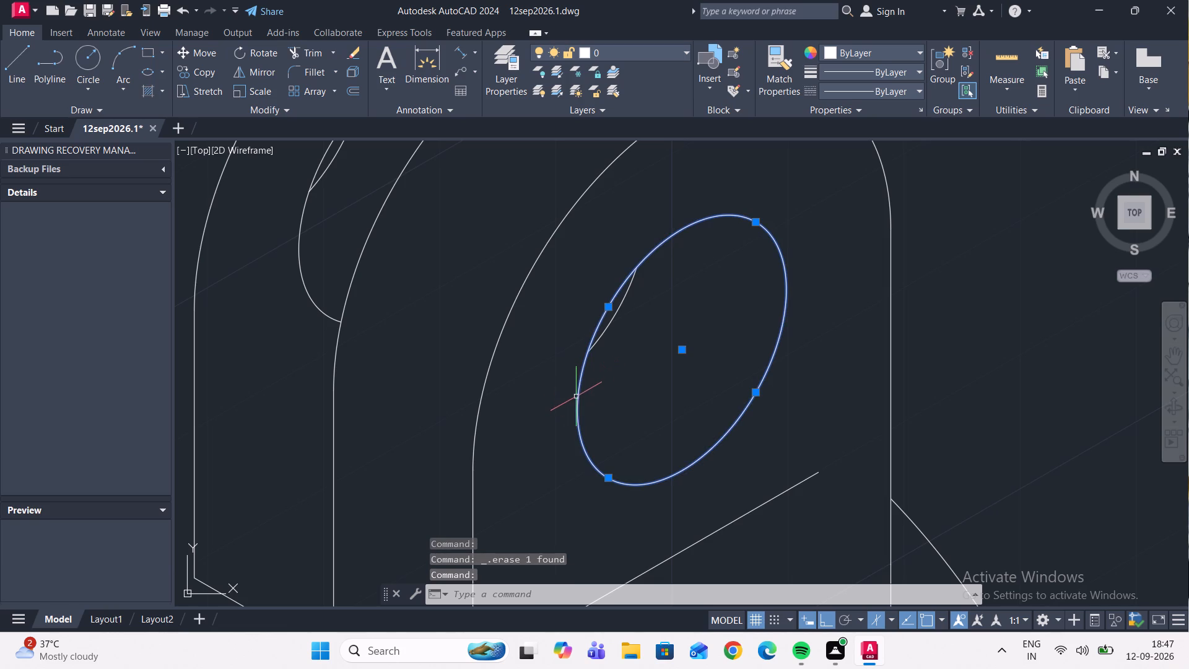
{"action": "left_click", "coordinate": [13, 69]}
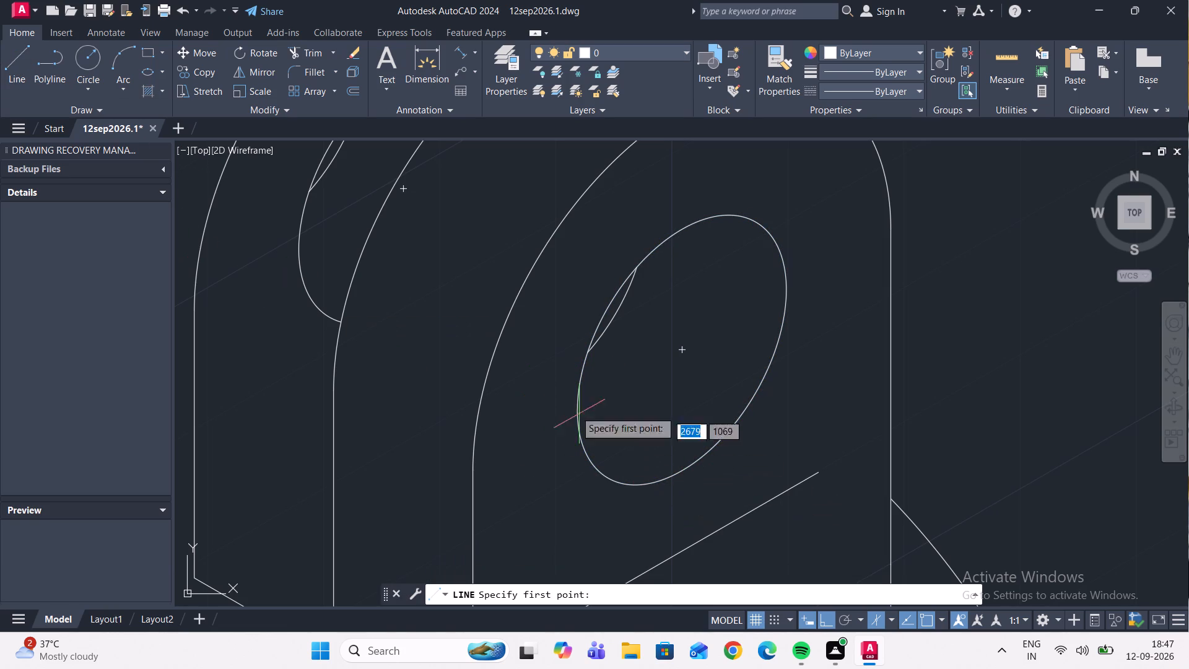
{"action": "left_click", "coordinate": [681, 350]}
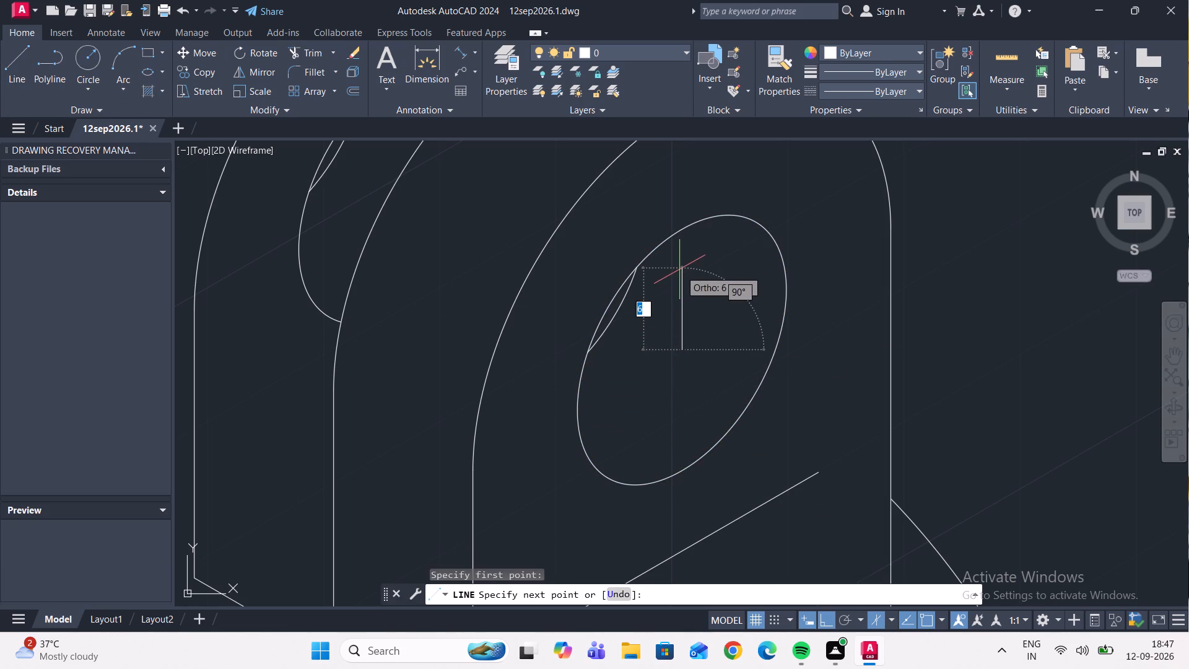
{"action": "scroll", "coordinate": [699, 488], "scroll_direction": "down", "scroll_amount": 2}
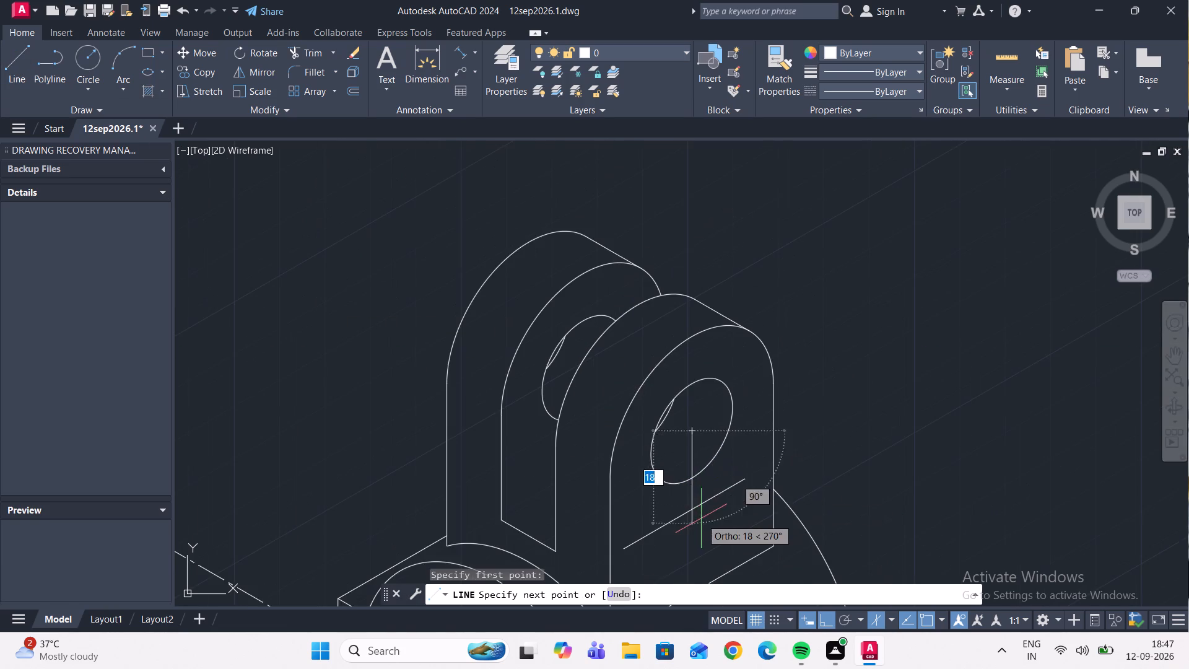
{"action": "scroll", "coordinate": [701, 518], "scroll_direction": "up", "scroll_amount": 3}
{"action": "left_click", "coordinate": [694, 507]}
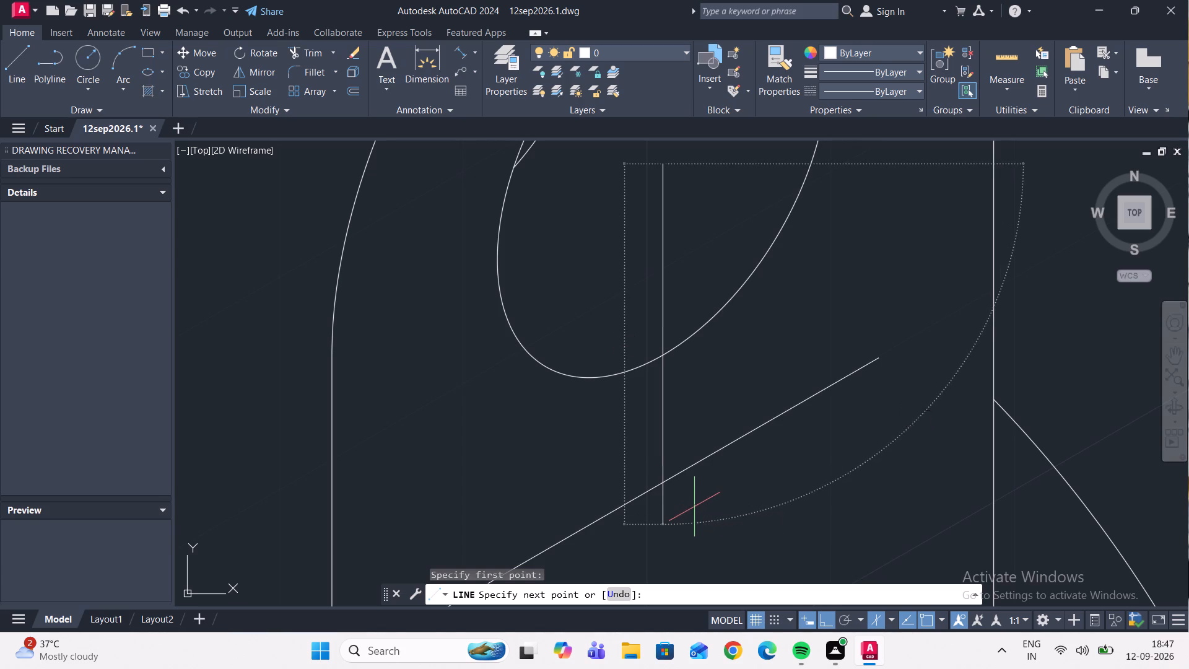
{"action": "key", "text": "Escape"}
Copy the vertical line 3 units to each side along the 30° line, from the intersection of the two lines.
{"action": "left_click", "coordinate": [685, 444]}
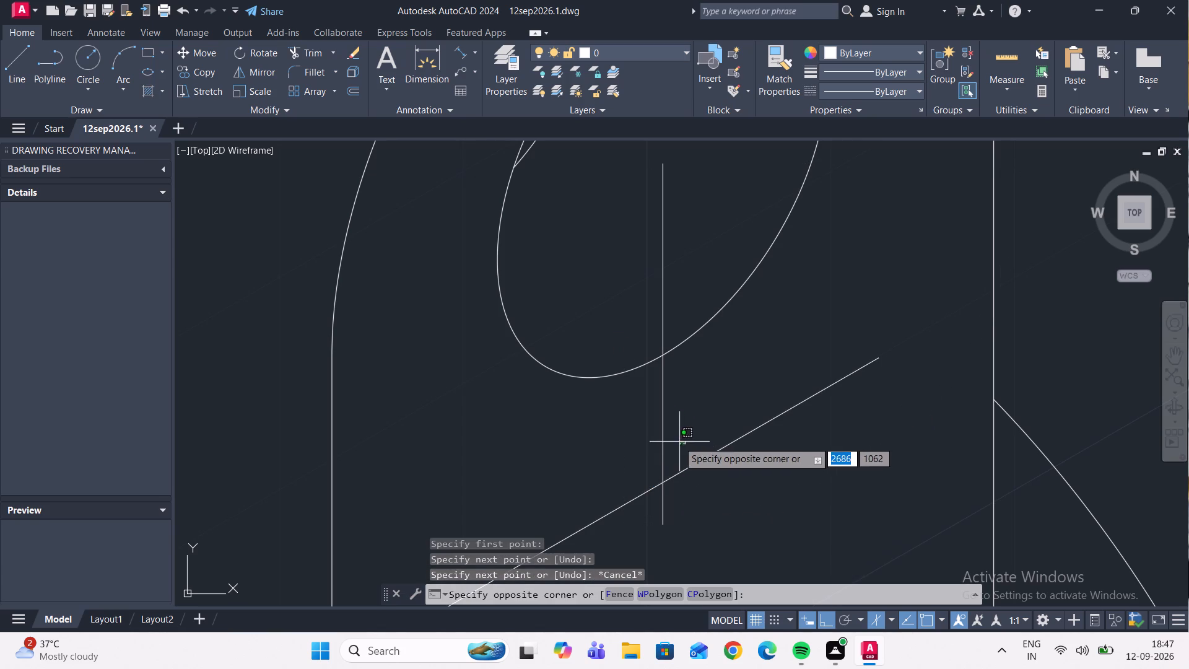
{"action": "left_click", "coordinate": [637, 434]}
{"action": "left_click", "coordinate": [188, 72]}
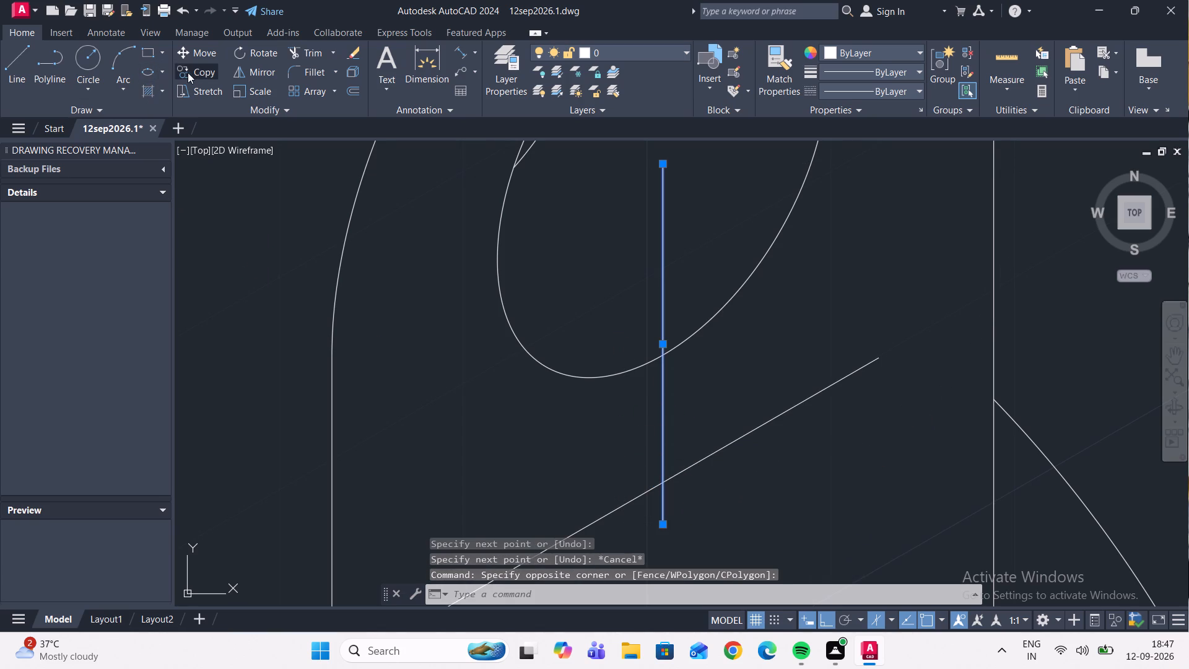
{"action": "left_click", "coordinate": [660, 483]}
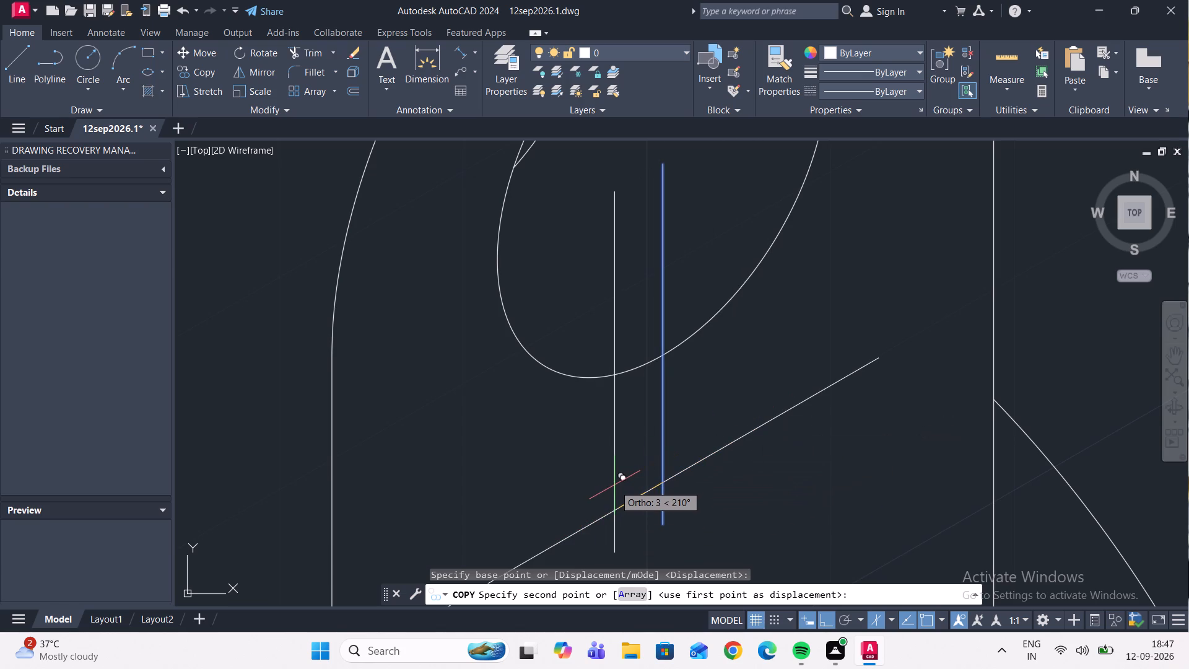
{"action": "key", "text": "3"}
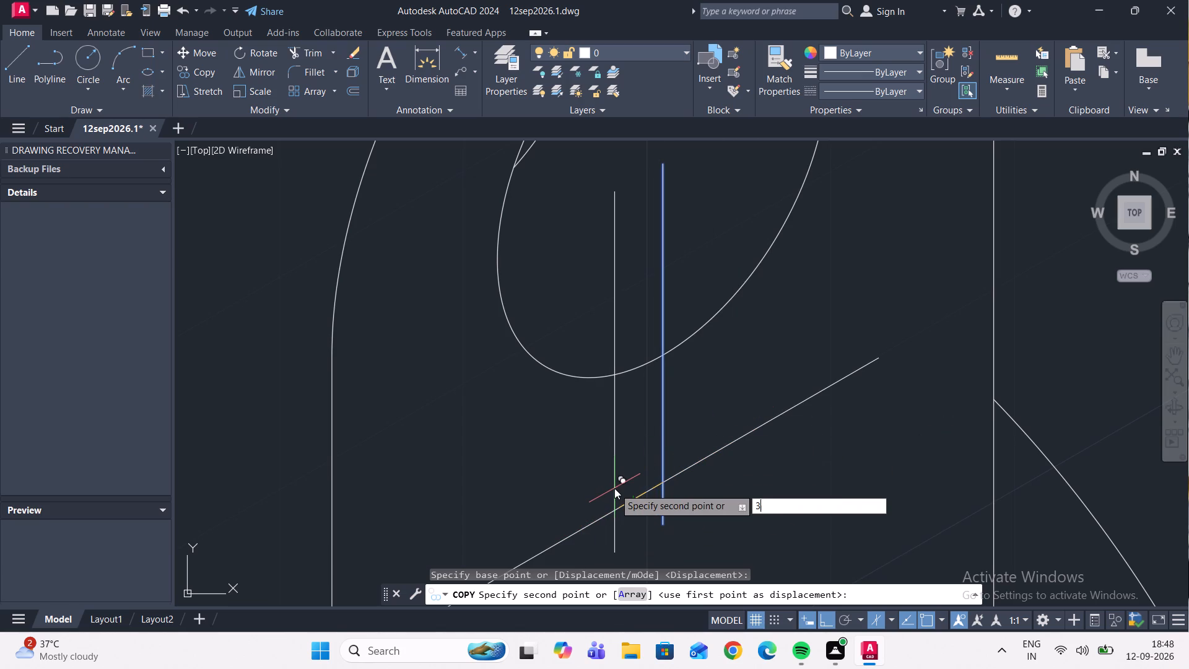
{"action": "key", "text": "Return"}
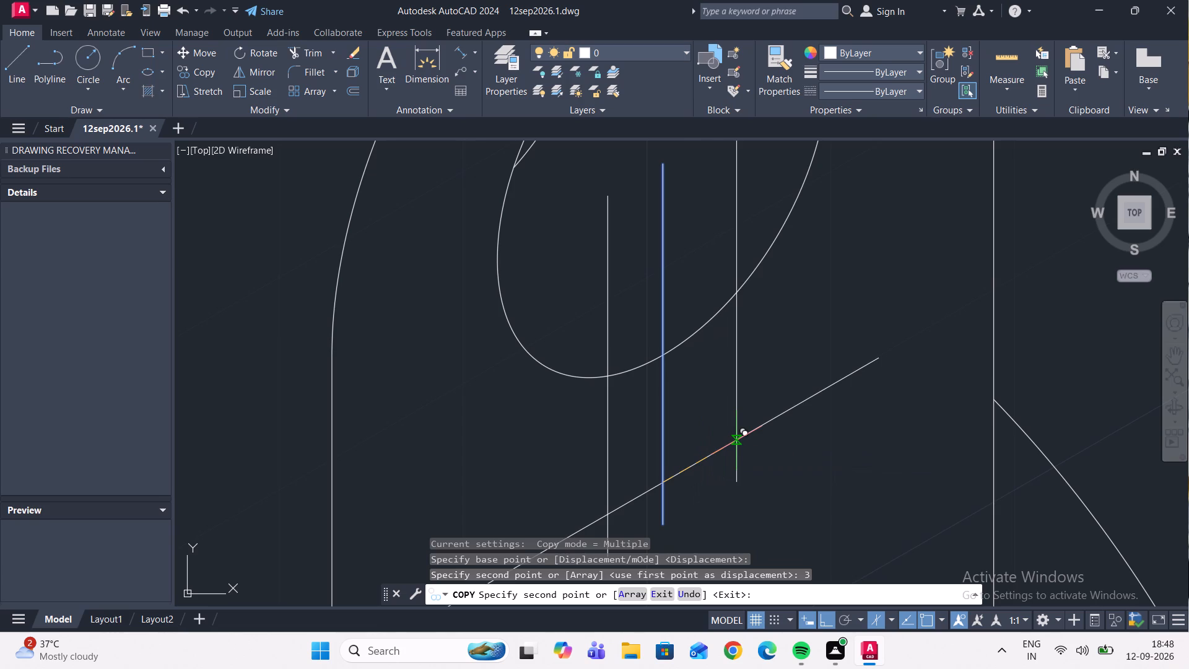
{"action": "key", "text": "3"}
{"action": "key", "text": "Return"}
{"action": "scroll", "coordinate": [788, 341], "scroll_direction": "down", "scroll_amount": 2}
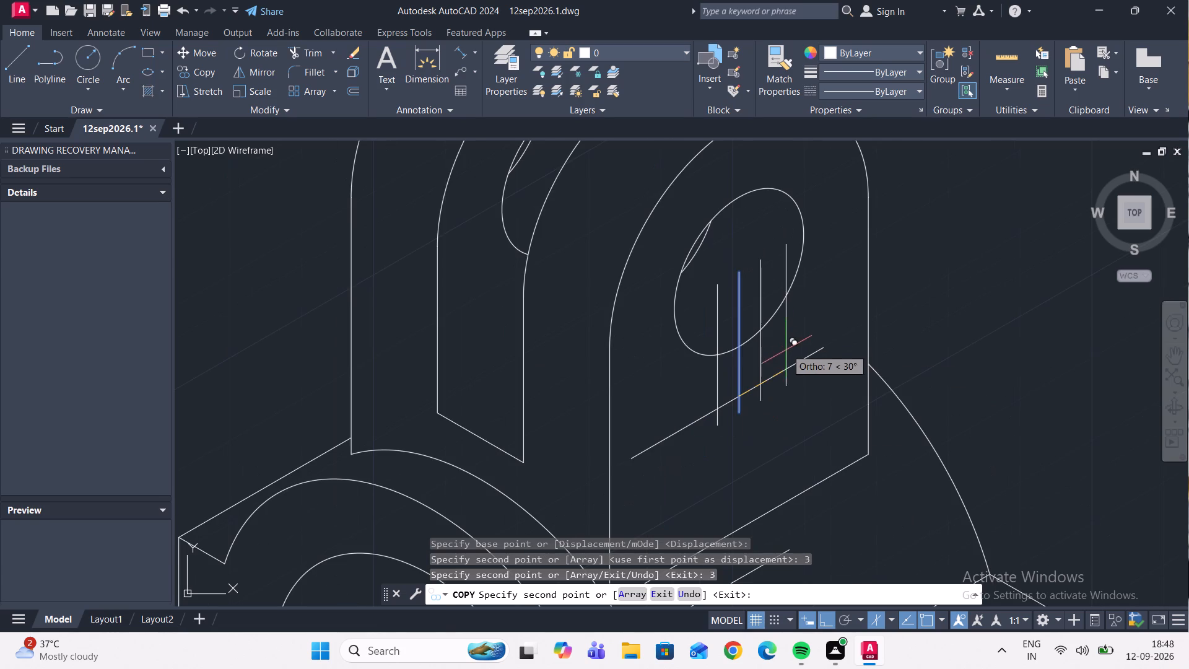
{"action": "key", "text": "Escape"}
Draw a line from the midpoint of the upper flange's outer top edge 3 units toward its front corner, continuing to the left vertical's intersection with the 30° line.
{"action": "scroll", "coordinate": [775, 346], "scroll_direction": "down", "scroll_amount": 2}
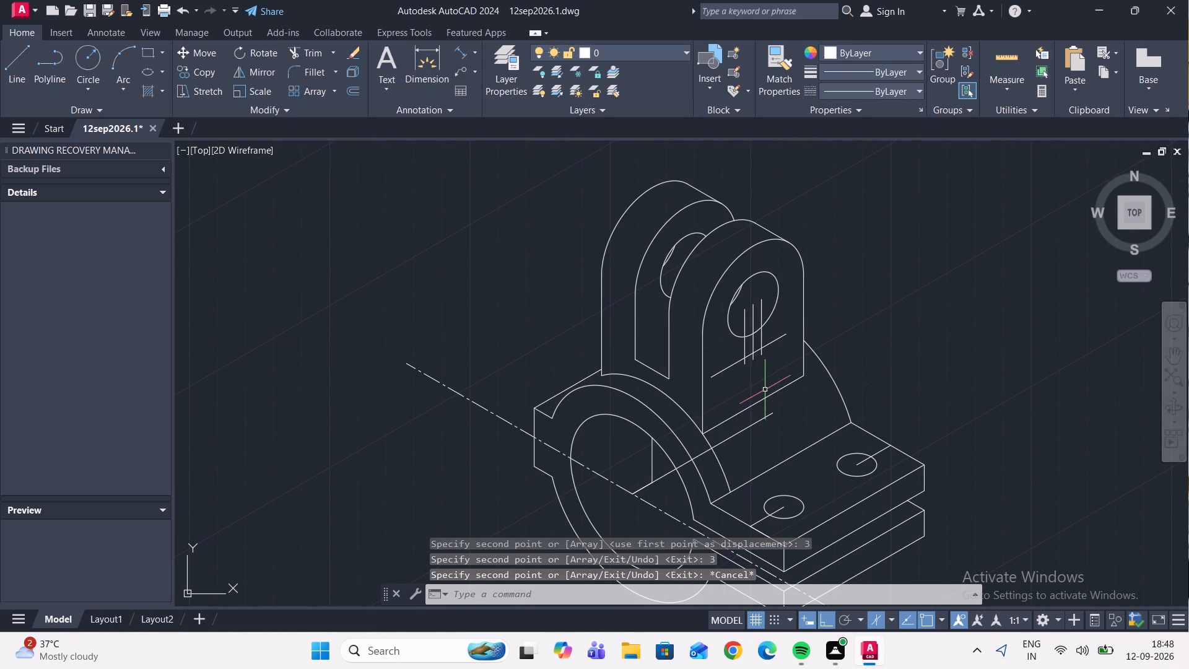
{"action": "scroll", "coordinate": [832, 509], "scroll_direction": "up", "scroll_amount": 1}
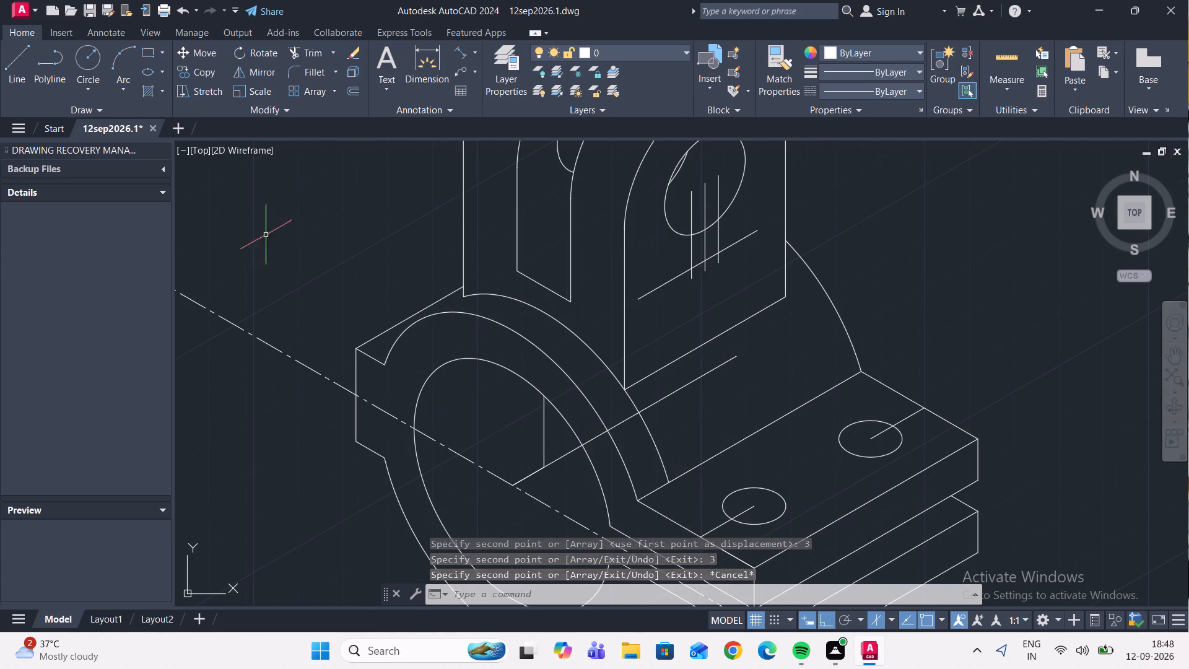
{"action": "left_click", "coordinate": [15, 68]}
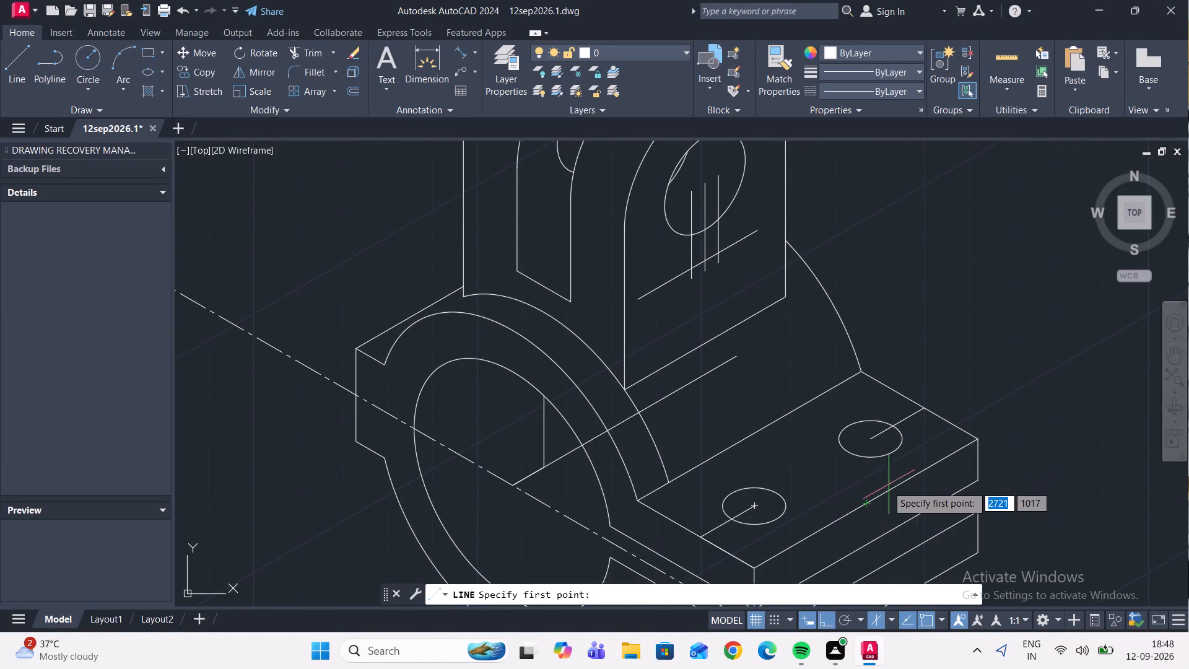
{"action": "left_click", "coordinate": [866, 504]}
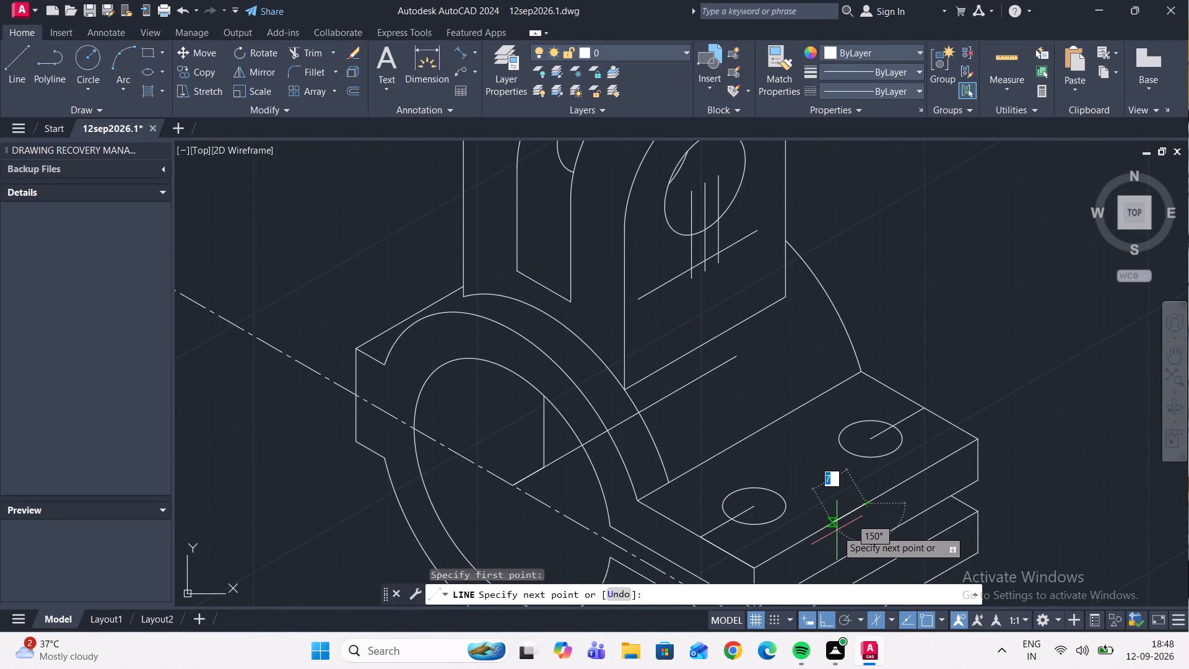
{"action": "key", "text": "3"}
{"action": "key", "text": "Return"}
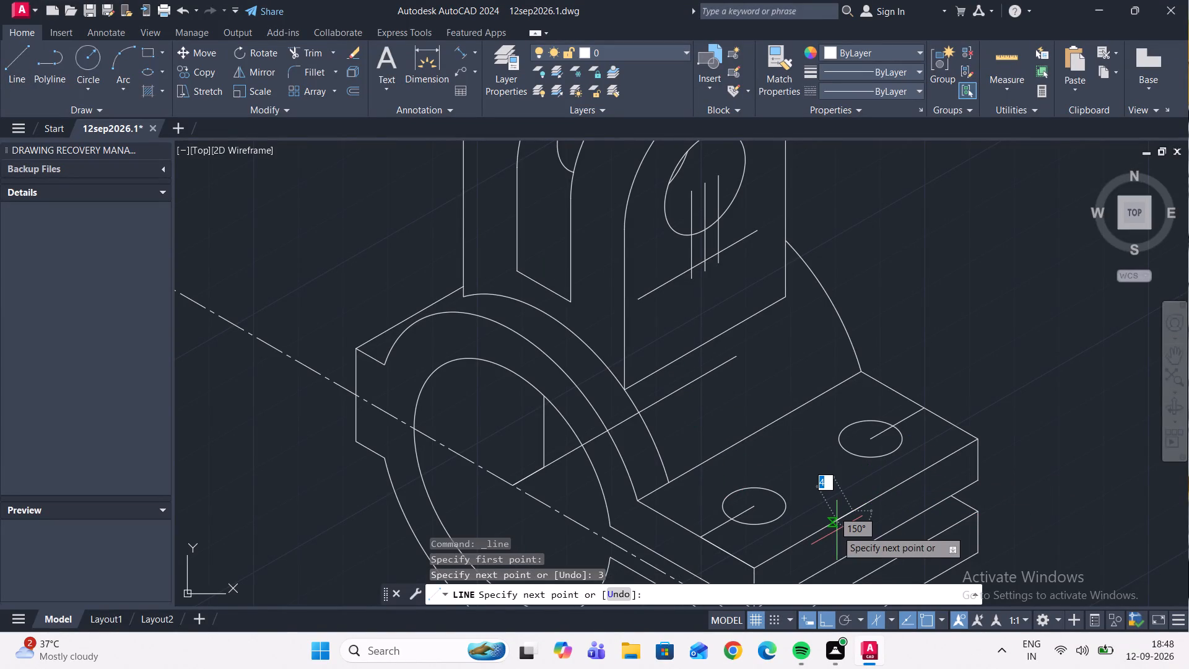
{"action": "scroll", "coordinate": [691, 280], "scroll_direction": "up", "scroll_amount": 2}
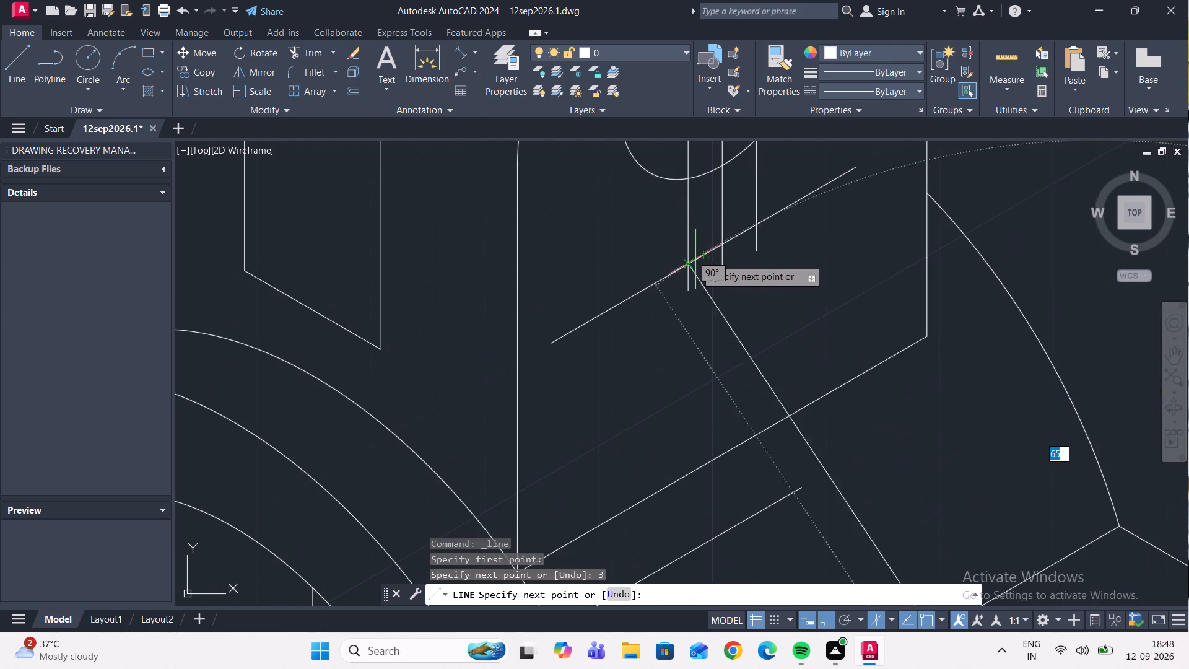
{"action": "left_click", "coordinate": [689, 265]}
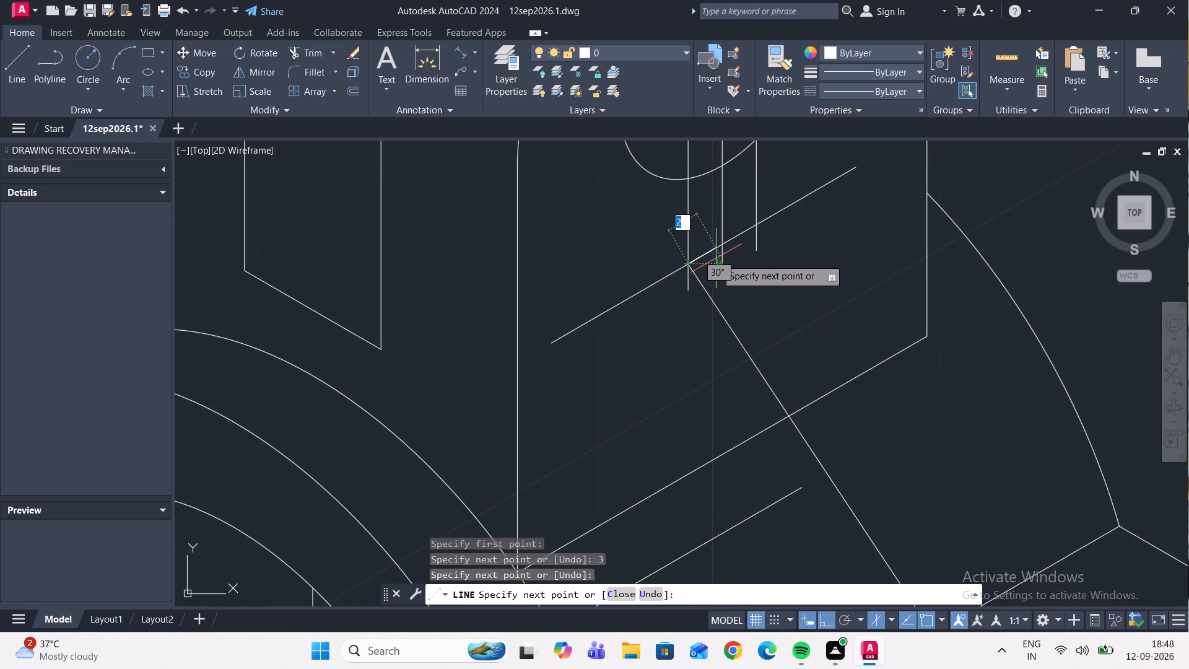
{"action": "key", "text": "Escape"}
Erase the short 3-unit segment lying on the upper flange's outer top edge.
{"action": "scroll", "coordinate": [716, 257], "scroll_direction": "down", "scroll_amount": 2}
{"action": "middle_click_drag", "start_coordinate": [802, 356], "coordinate": [713, 331]}
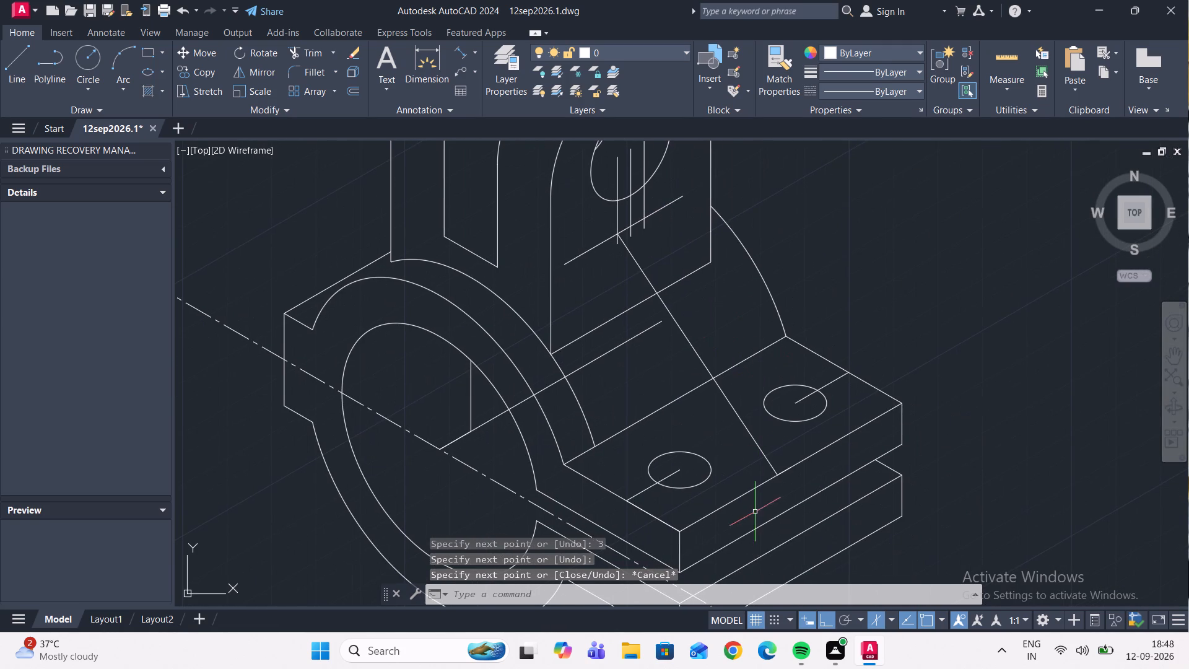
{"action": "scroll", "coordinate": [786, 474], "scroll_direction": "up", "scroll_amount": 1}
{"action": "left_click", "coordinate": [783, 470]}
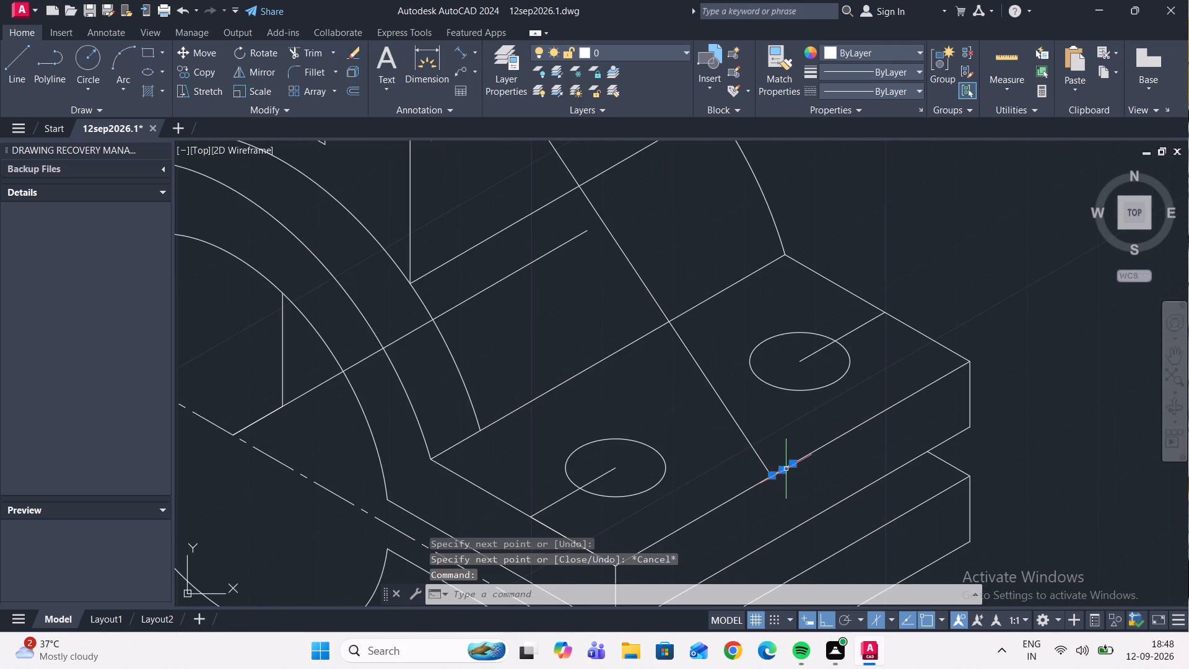
{"action": "key", "text": "Delete"}
Draw a line from the sloping line's foot 6 units up along the flange edge, continuing to the right vertical's intersection with the 30° line.
{"action": "left_click", "coordinate": [17, 64]}
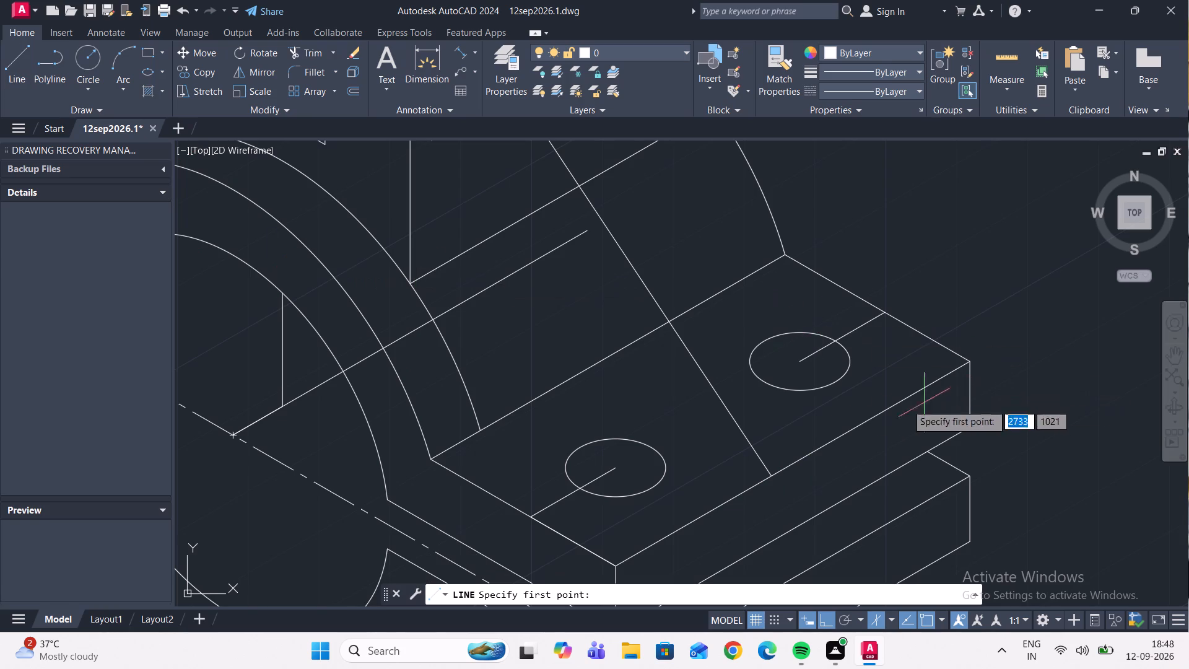
{"action": "left_click", "coordinate": [770, 474]}
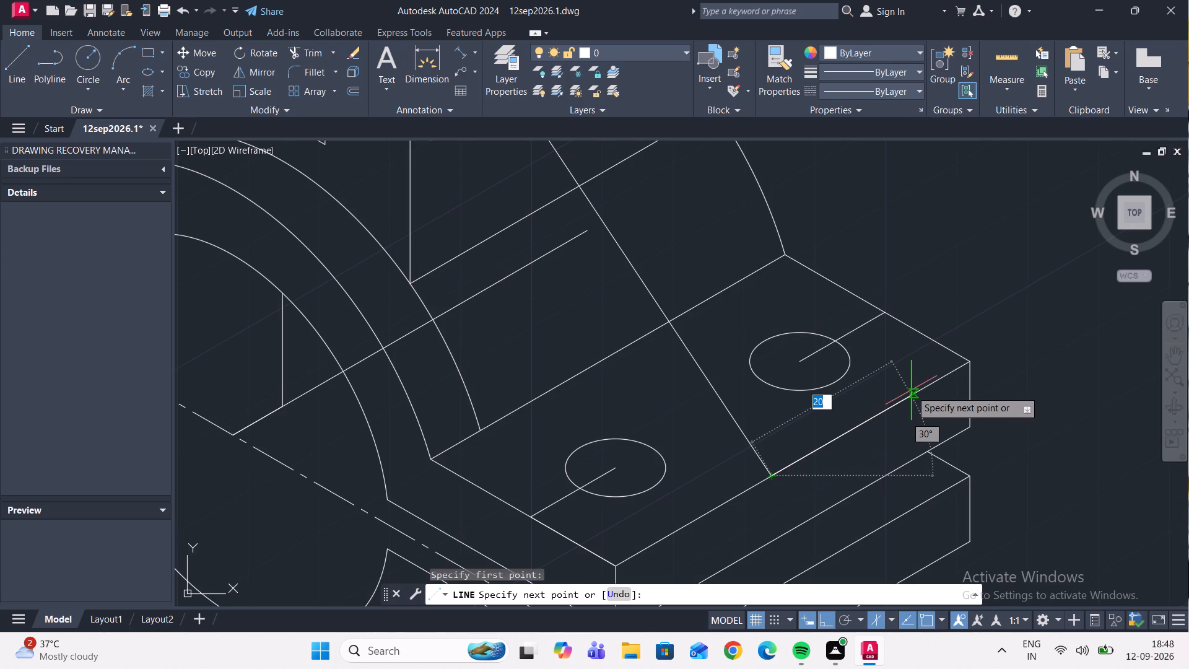
{"action": "key", "text": "6"}
{"action": "key", "text": "Return"}
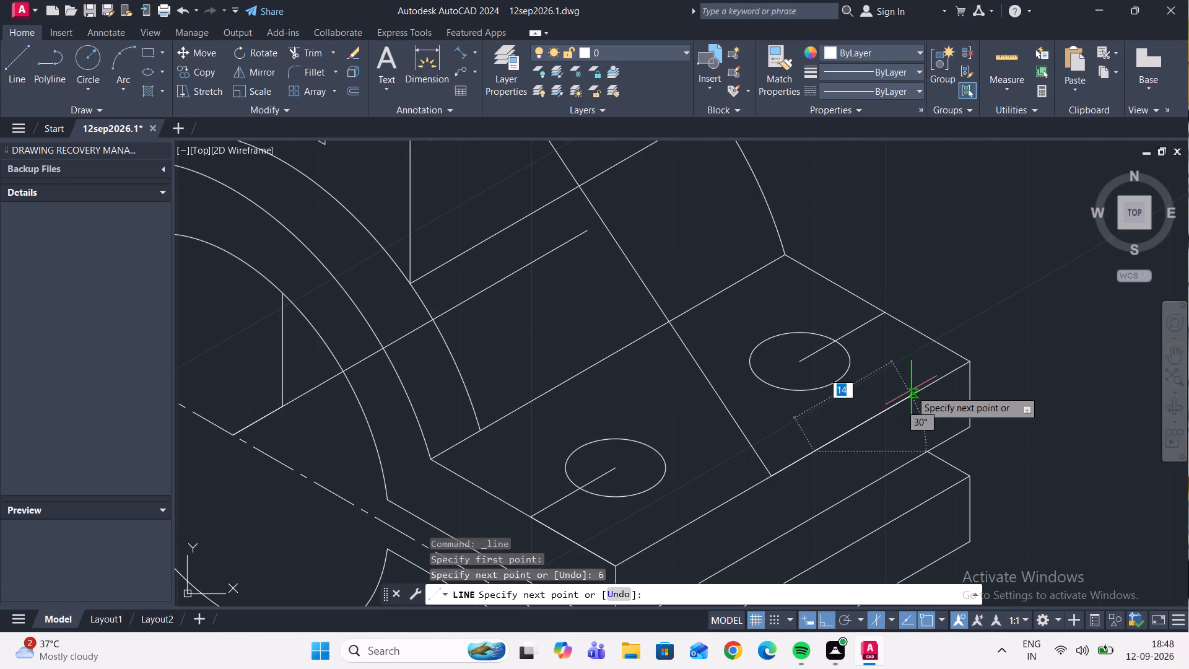
{"action": "scroll", "coordinate": [653, 251], "scroll_direction": "down", "scroll_amount": 3}
{"action": "middle_click_drag", "start_coordinate": [653, 251], "coordinate": [675, 361]}
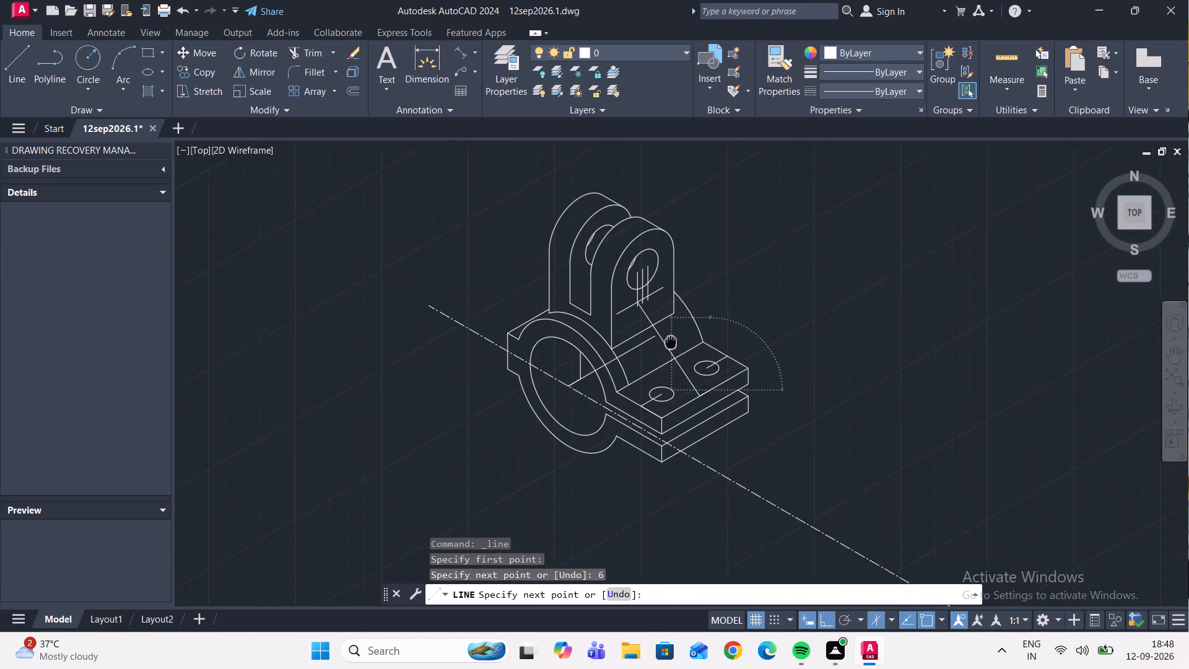
{"action": "middle_click_drag", "start_coordinate": [675, 361], "coordinate": [686, 406]}
{"action": "scroll", "coordinate": [667, 369], "scroll_direction": "up", "scroll_amount": 2}
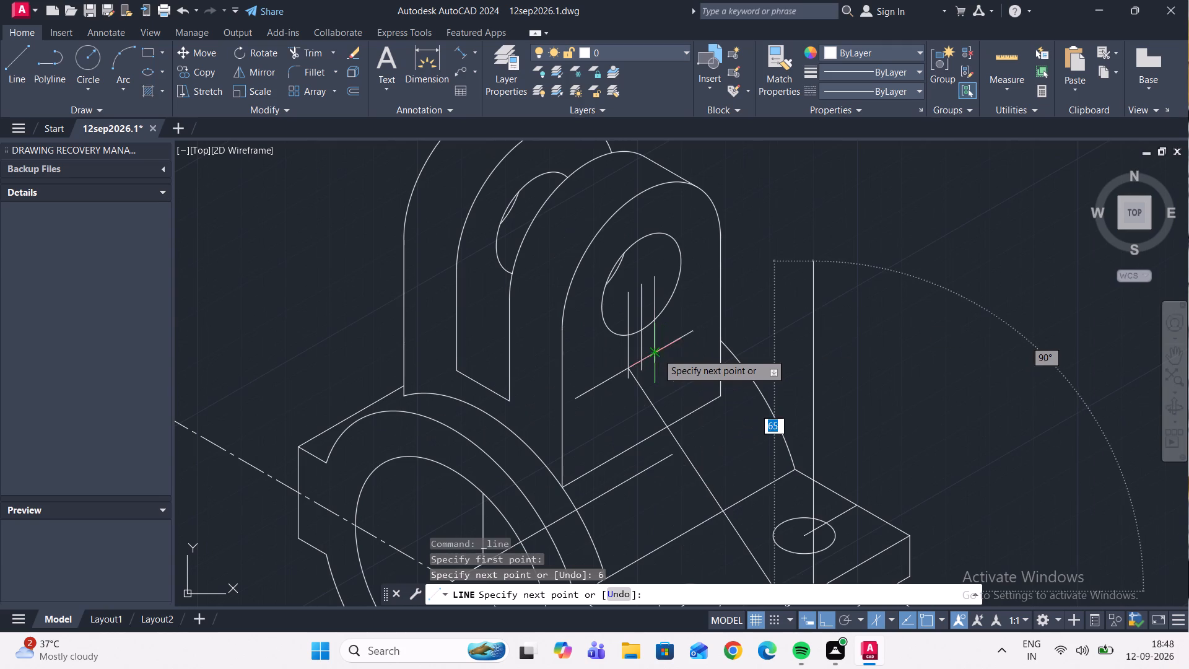
{"action": "left_click", "coordinate": [658, 353]}
{"action": "key", "text": "Escape"}
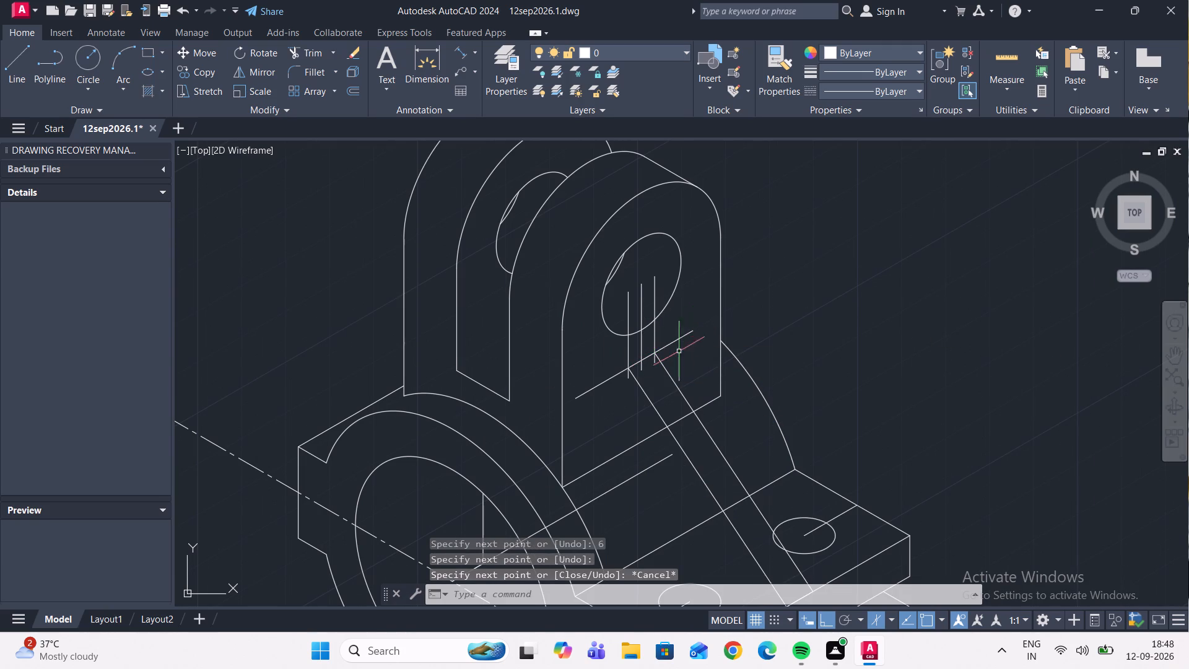
Trim away the parts of the three vertical construction lines below the front lug hole's ellipse.
{"action": "scroll", "coordinate": [655, 369], "scroll_direction": "up", "scroll_amount": 1}
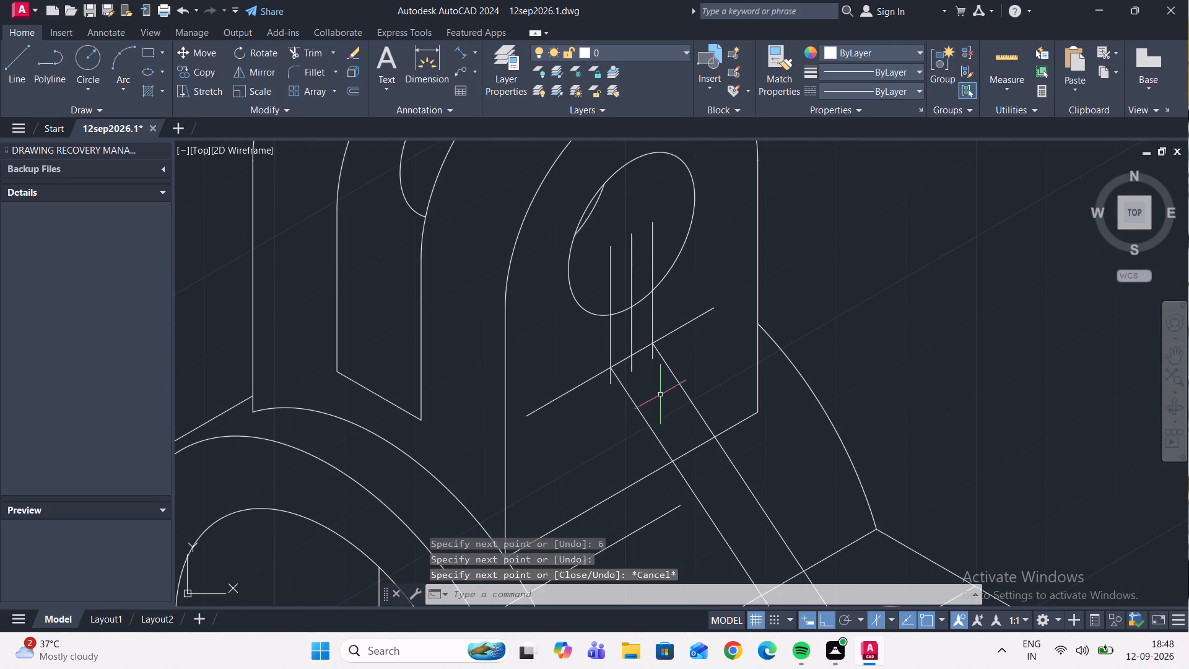
{"action": "left_click", "coordinate": [307, 49]}
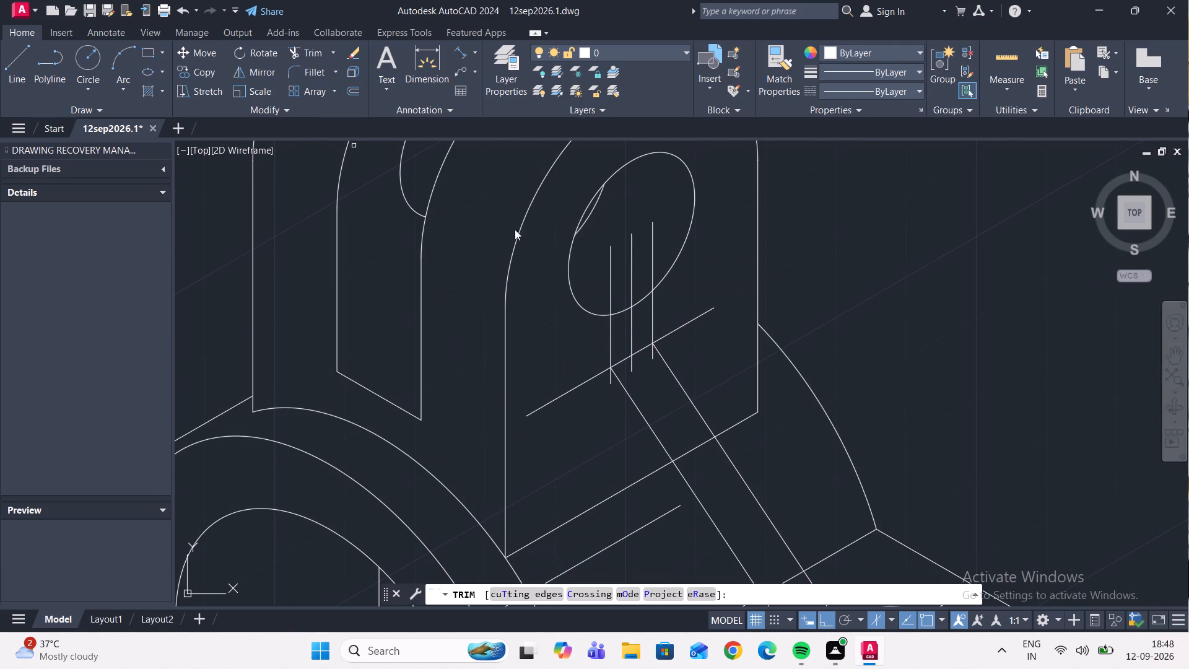
{"action": "scroll", "coordinate": [613, 387], "scroll_direction": "up", "scroll_amount": 1}
{"action": "left_click", "coordinate": [609, 378]}
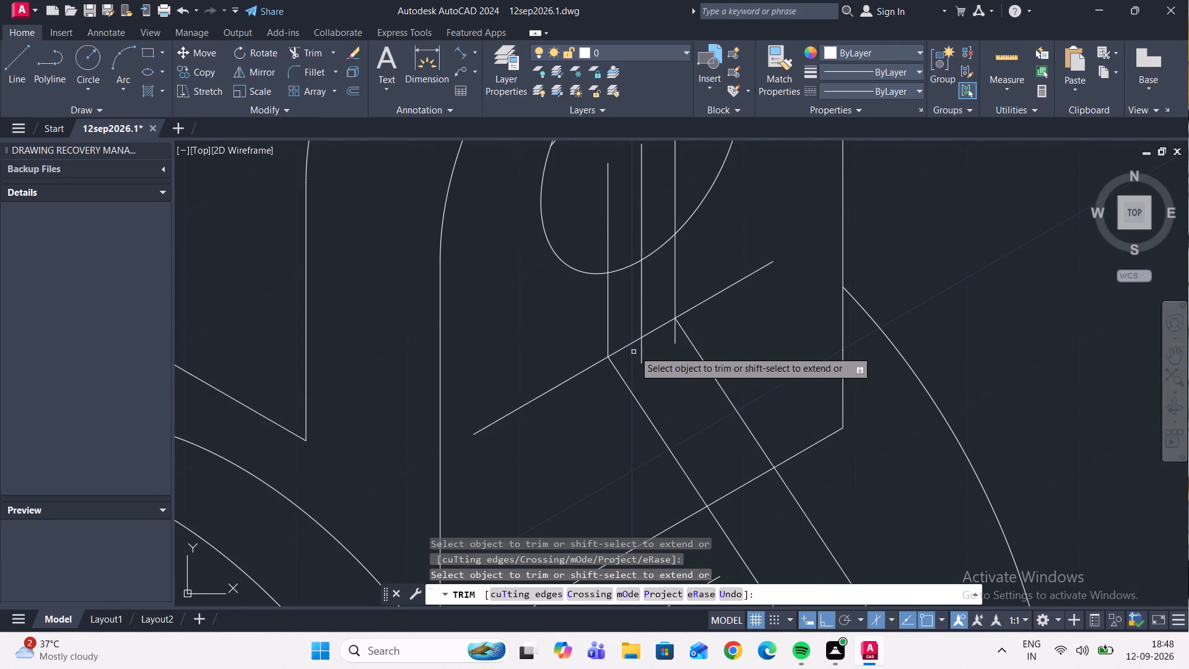
{"action": "double_click", "coordinate": [641, 354]}
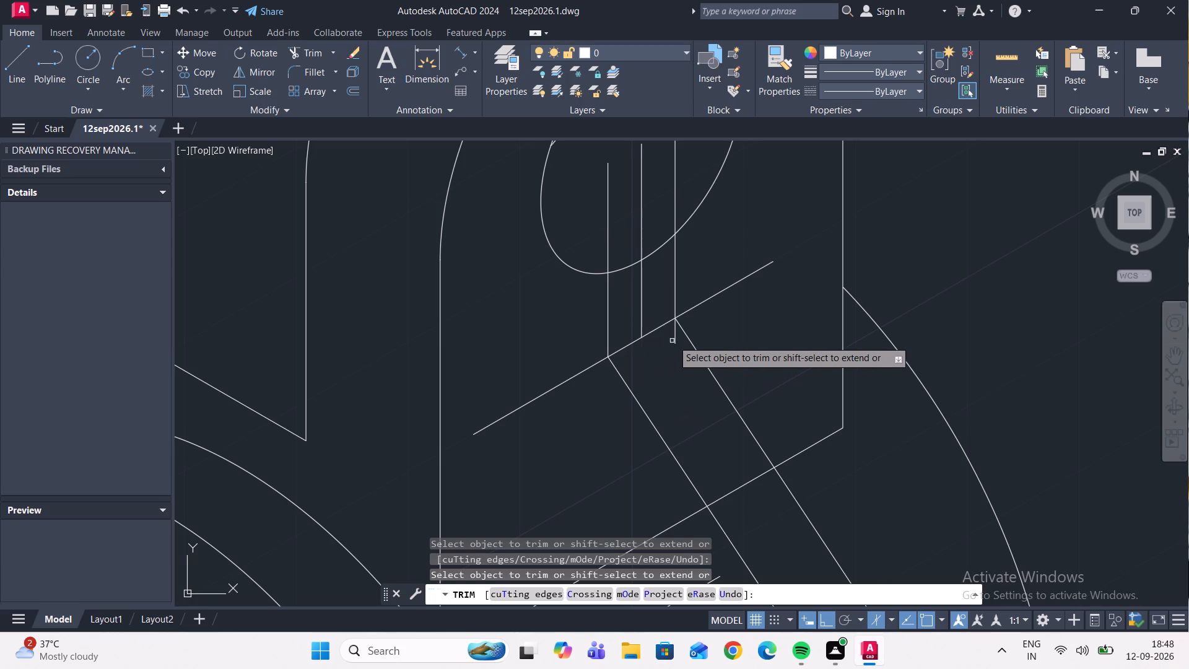
{"action": "left_click", "coordinate": [676, 338]}
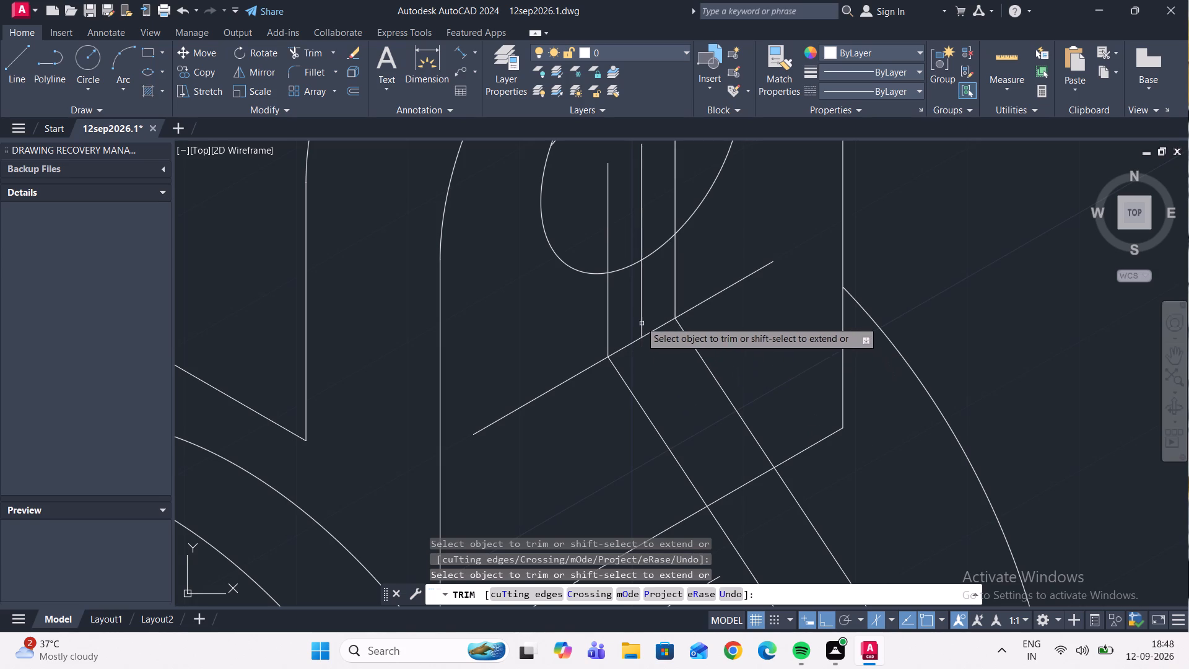
{"action": "left_click", "coordinate": [642, 307]}
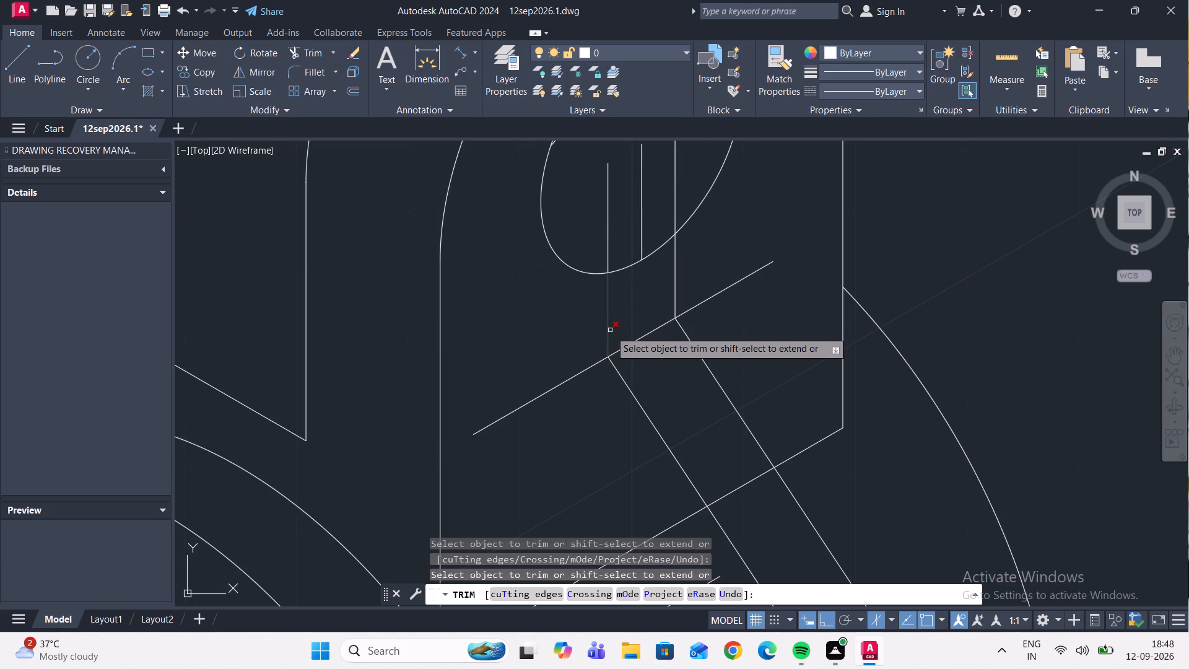
{"action": "left_click", "coordinate": [609, 331]}
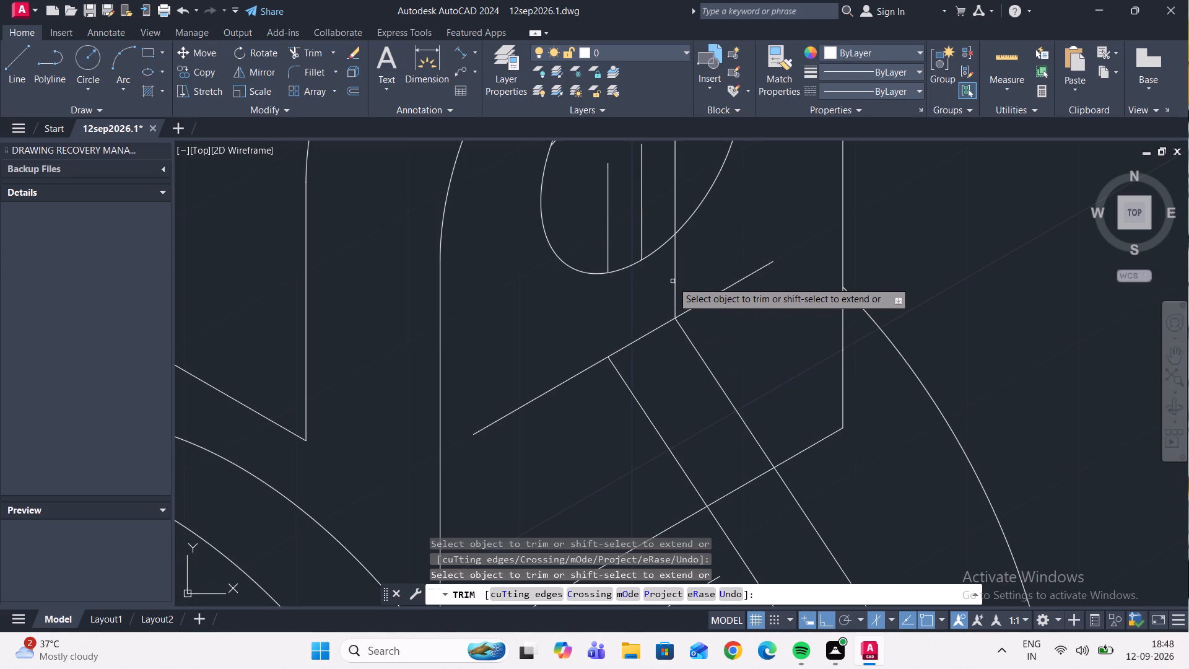
{"action": "left_click", "coordinate": [675, 279]}
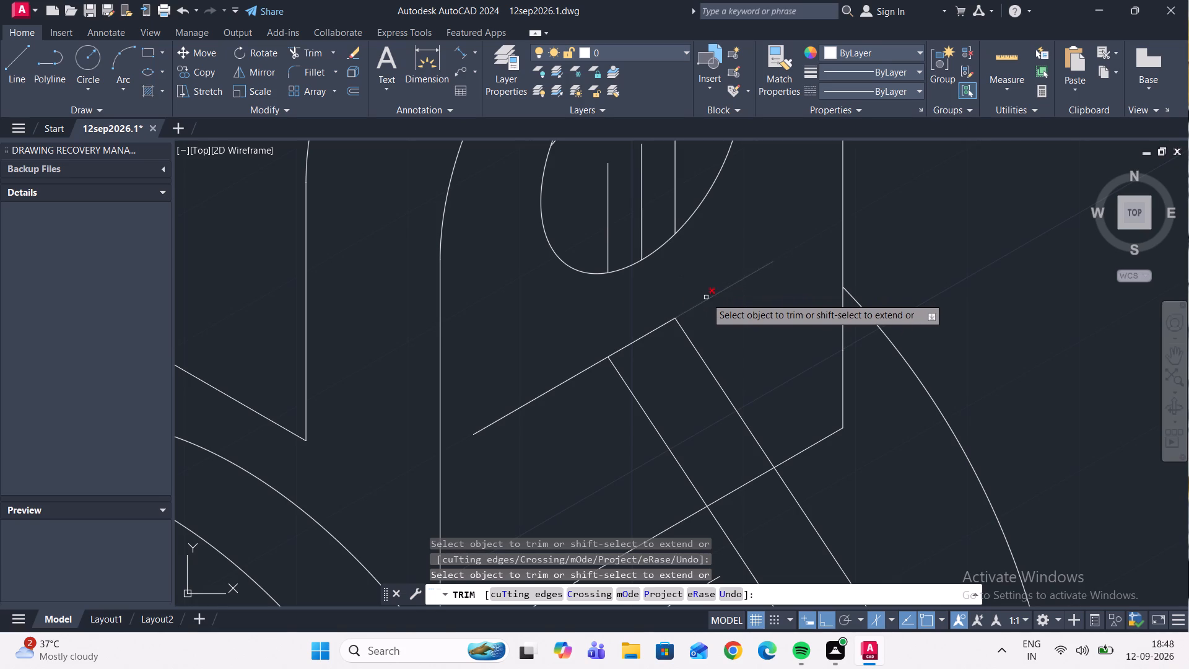
Trim off both ends of the 30° line that extend beyond the sloping rib's upper corners.
{"action": "left_click", "coordinate": [707, 298]}
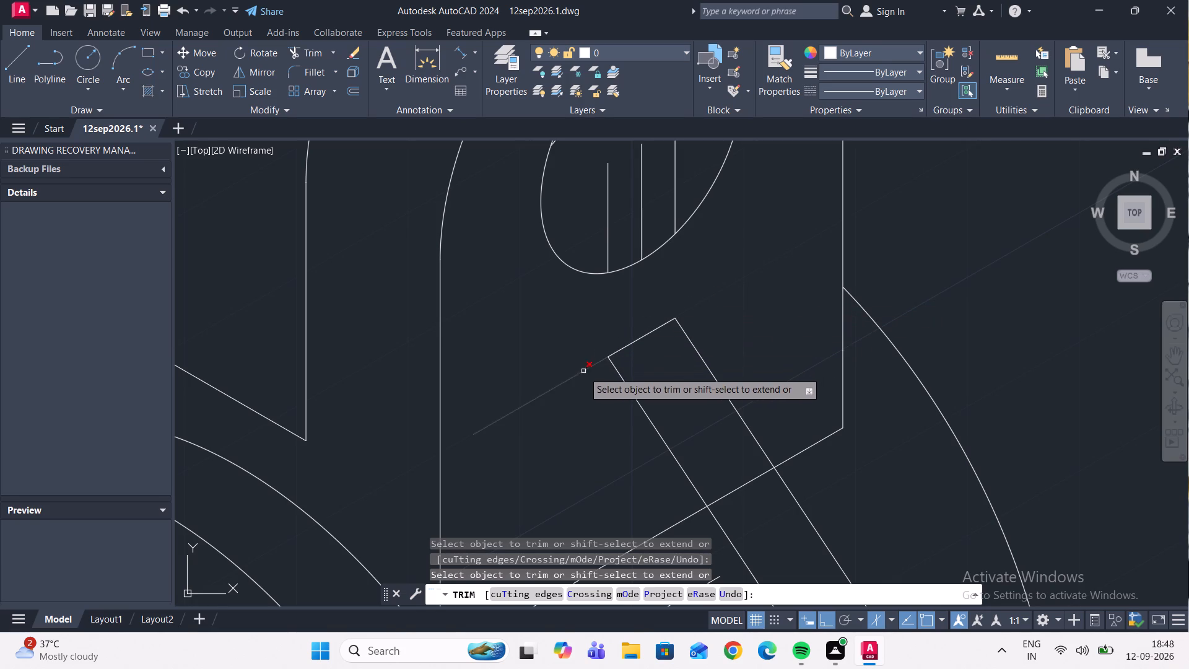
{"action": "left_click", "coordinate": [583, 374]}
Trim away the three remaining vertical construction lines inside the front lug hole's ellipse.
{"action": "scroll", "coordinate": [591, 362], "scroll_direction": "down", "scroll_amount": 1}
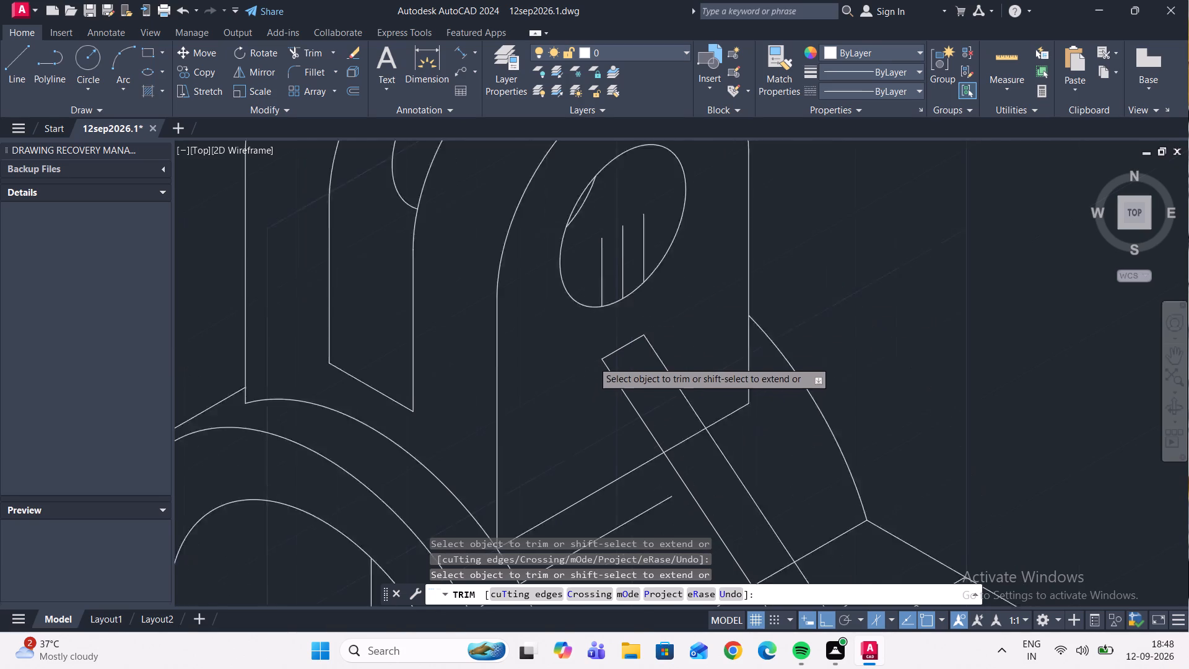
{"action": "scroll", "coordinate": [594, 358], "scroll_direction": "down", "scroll_amount": 1}
{"action": "middle_click_drag", "start_coordinate": [585, 359], "coordinate": [581, 408]}
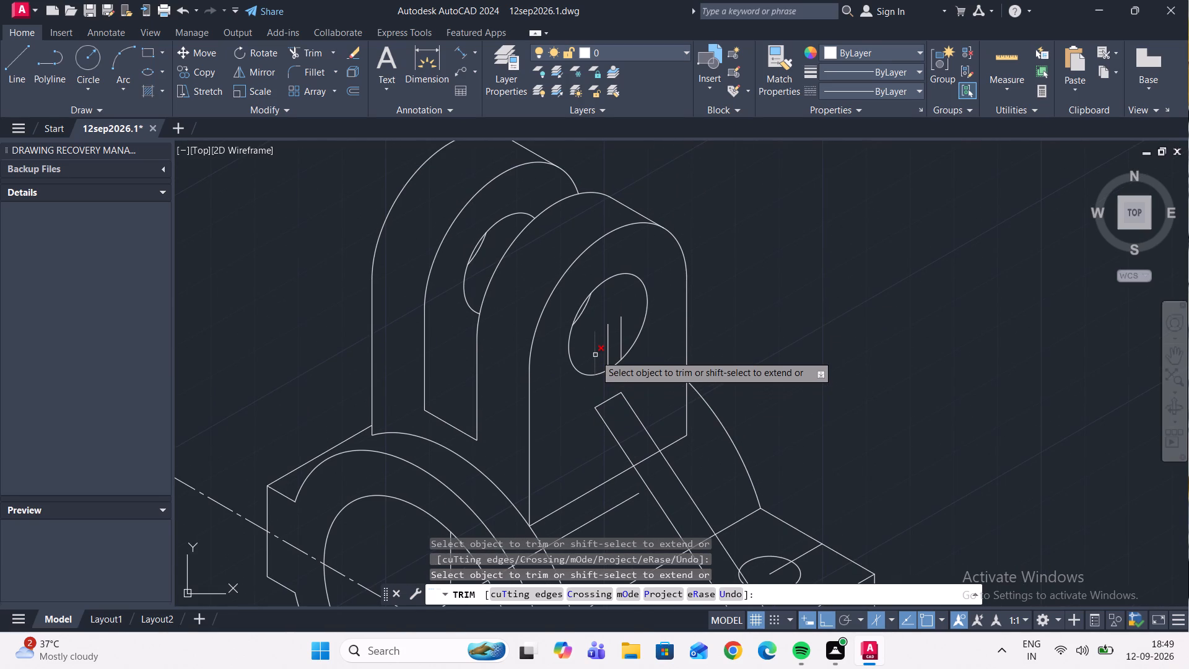
{"action": "left_click", "coordinate": [595, 355]}
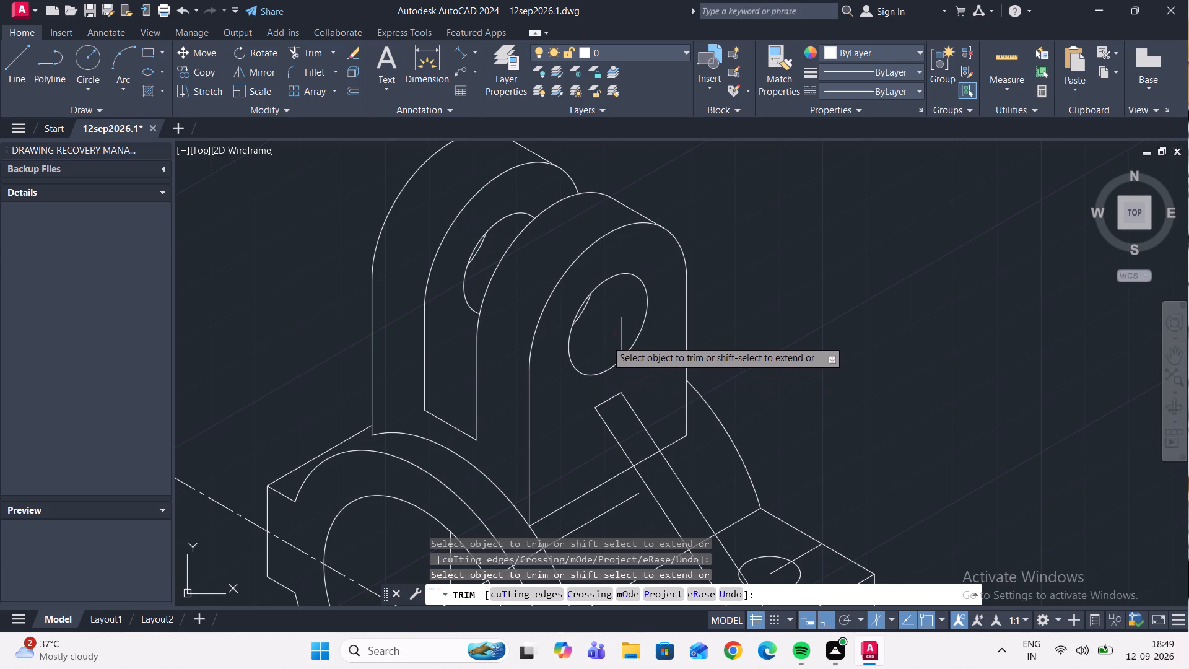
{"action": "left_click", "coordinate": [606, 340]}
{"action": "left_click", "coordinate": [623, 335]}
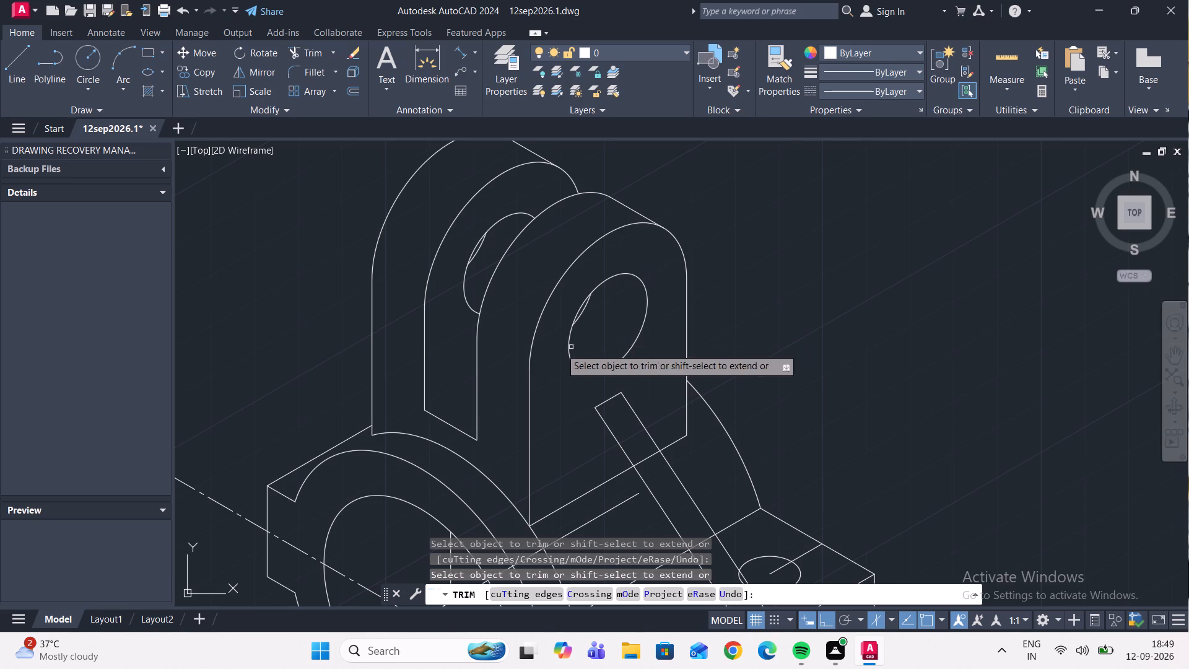
Draw the front lug hole's 30° centre line as two 15-unit lines from the hole's centre, one in each direction.
{"action": "left_click", "coordinate": [15, 69]}
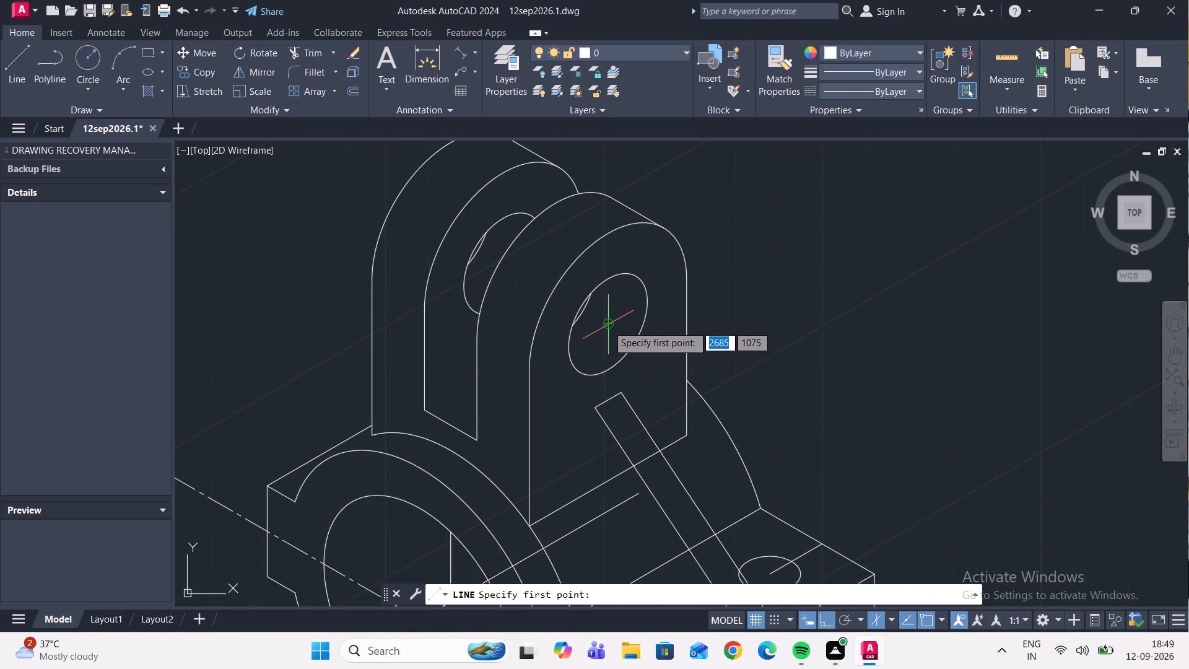
{"action": "left_click", "coordinate": [608, 325]}
{"action": "scroll", "coordinate": [549, 358], "scroll_direction": "up", "scroll_amount": 1}
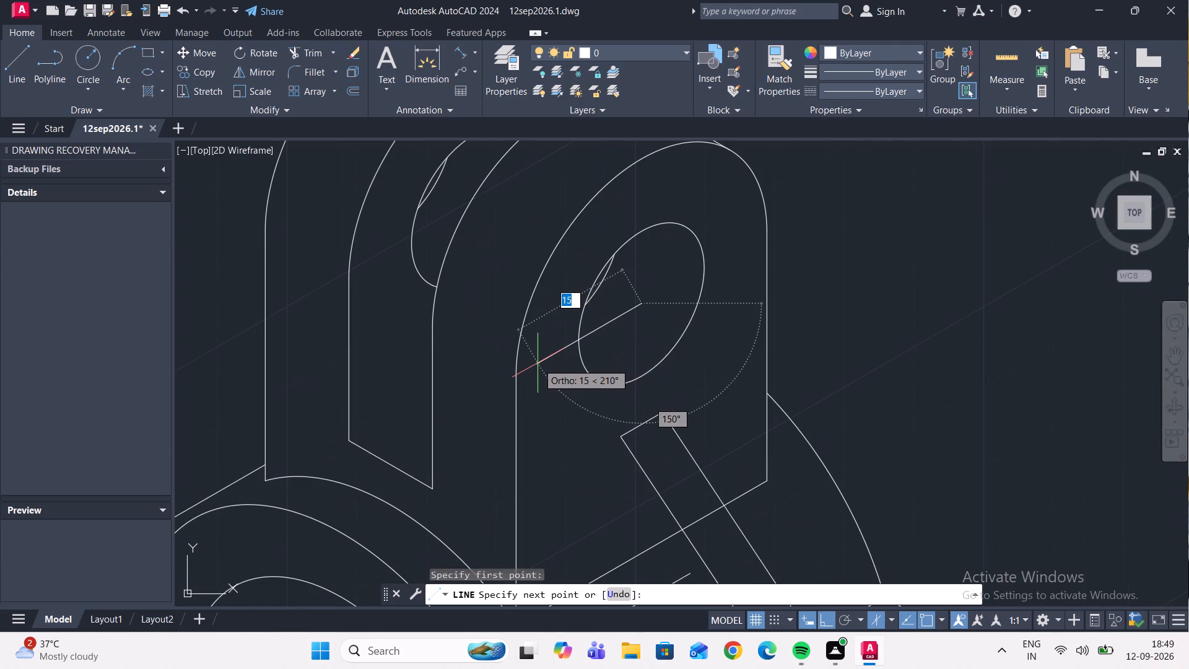
{"action": "key", "text": "1"}
{"action": "key", "text": "5"}
{"action": "key", "text": "Return"}
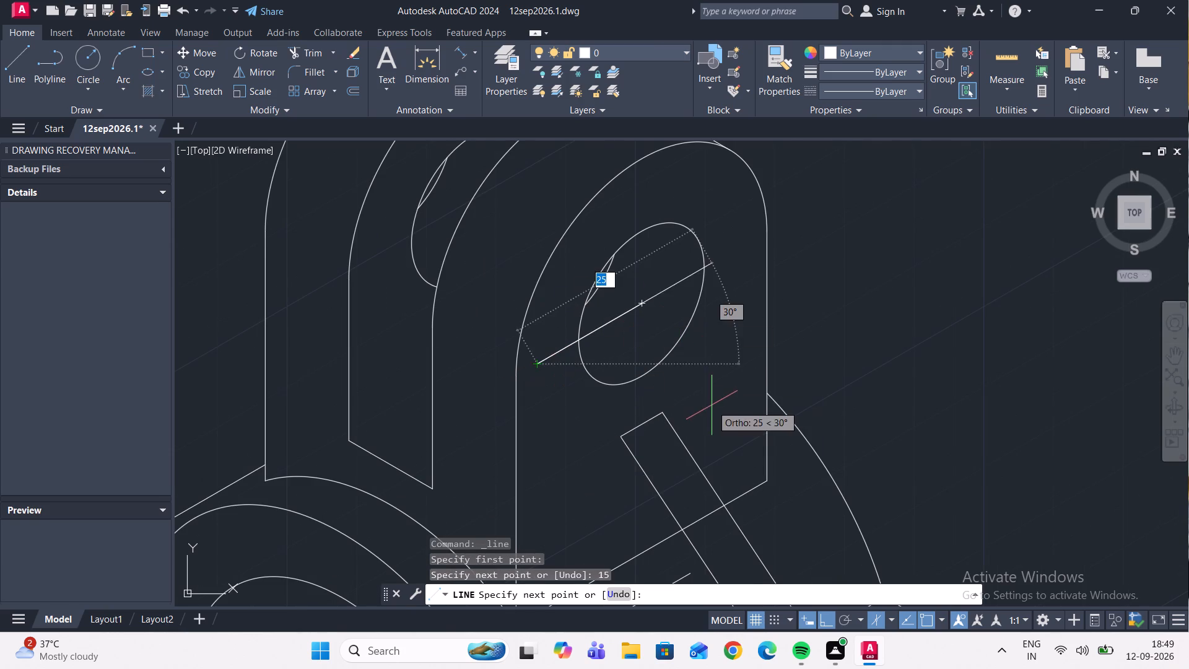
{"action": "key", "text": "space"}
{"action": "key", "text": "space"}
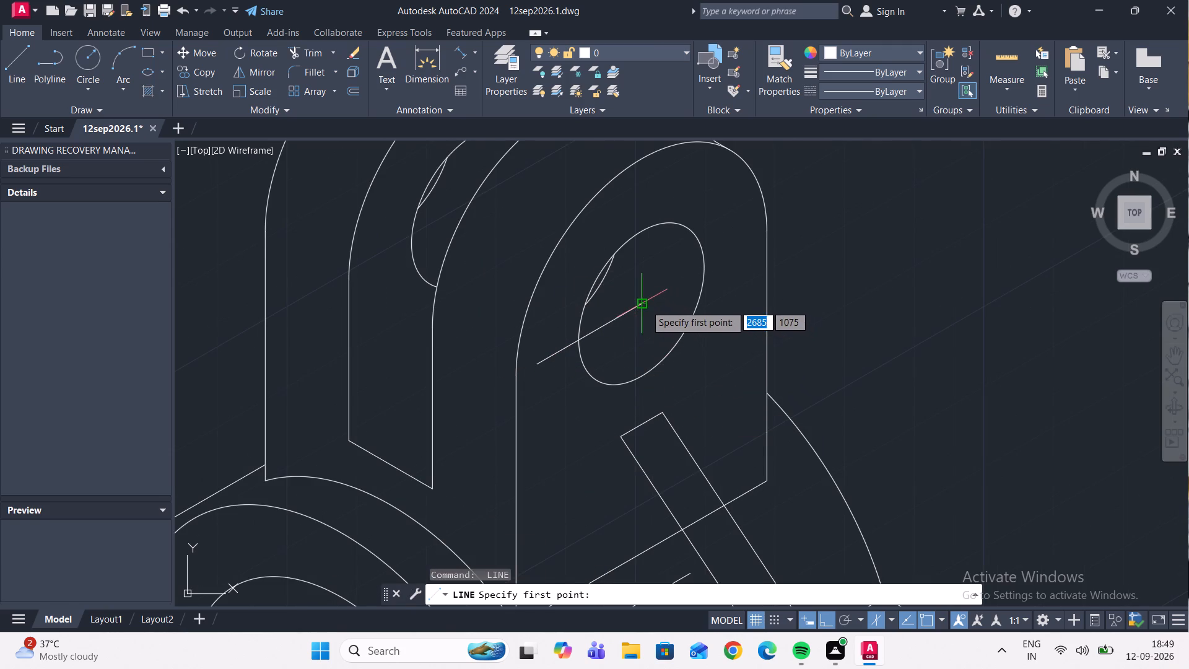
{"action": "left_click", "coordinate": [645, 305]}
{"action": "type", "text": "15"}
{"action": "key", "text": "Return"}
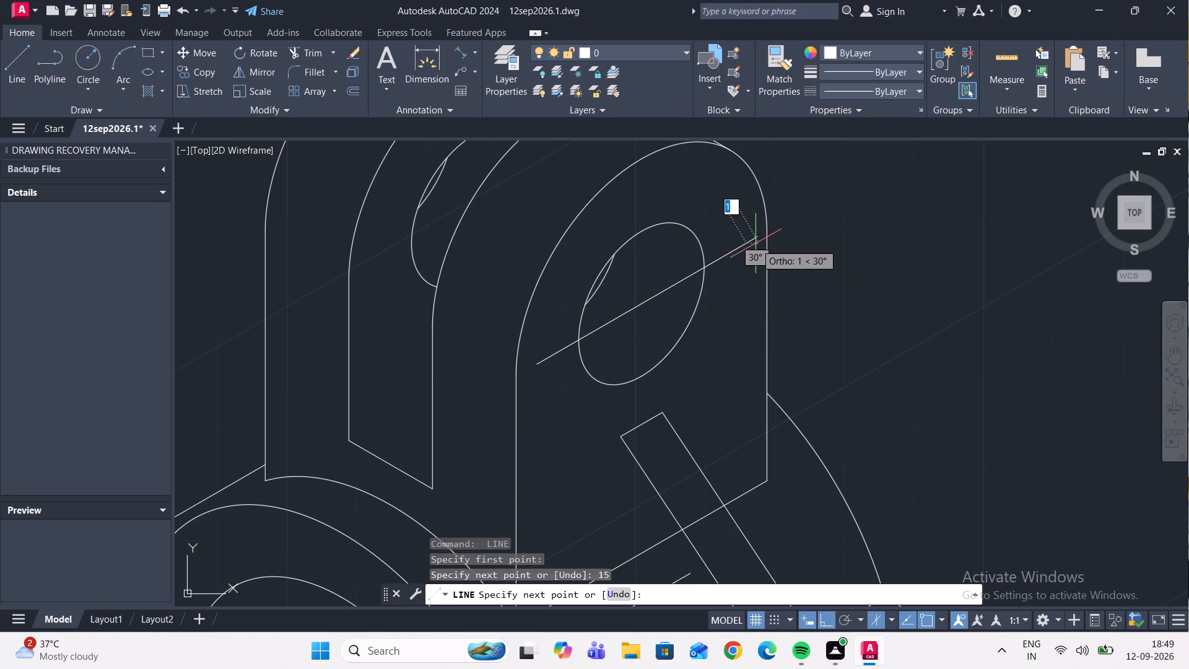
{"action": "key", "text": "Escape"}
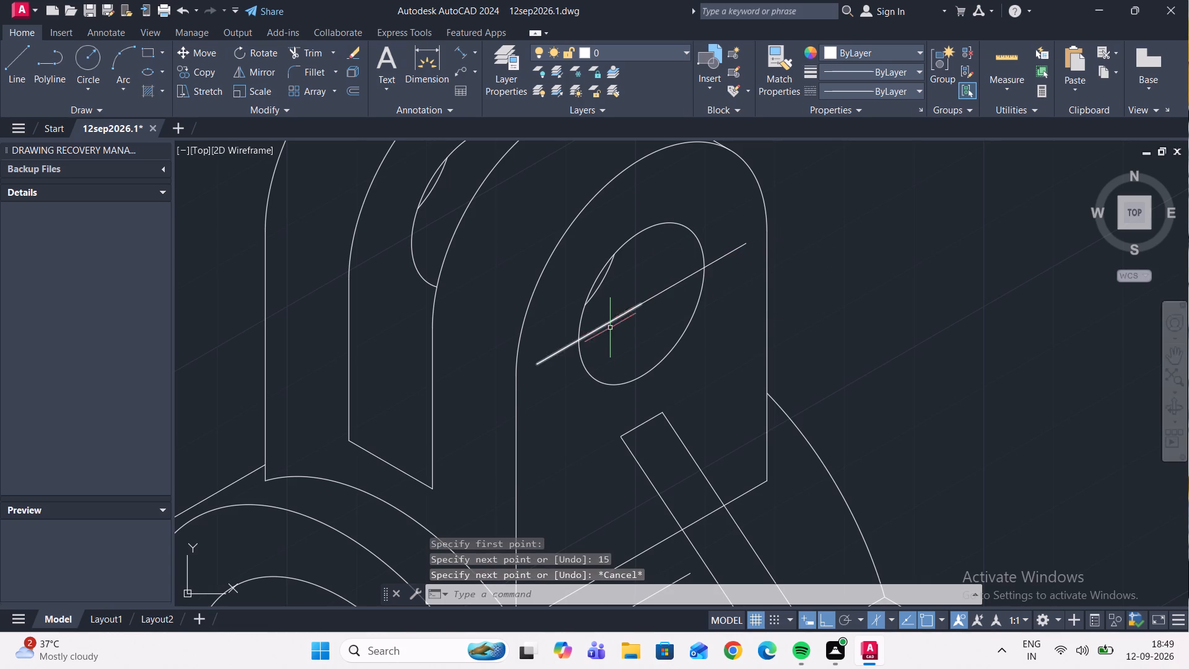
Draw the front lug hole's vertical centre line as two 15-unit lines from the hole's centre, one down and one up.
{"action": "key", "text": "space"}
{"action": "left_click", "coordinate": [642, 301]}
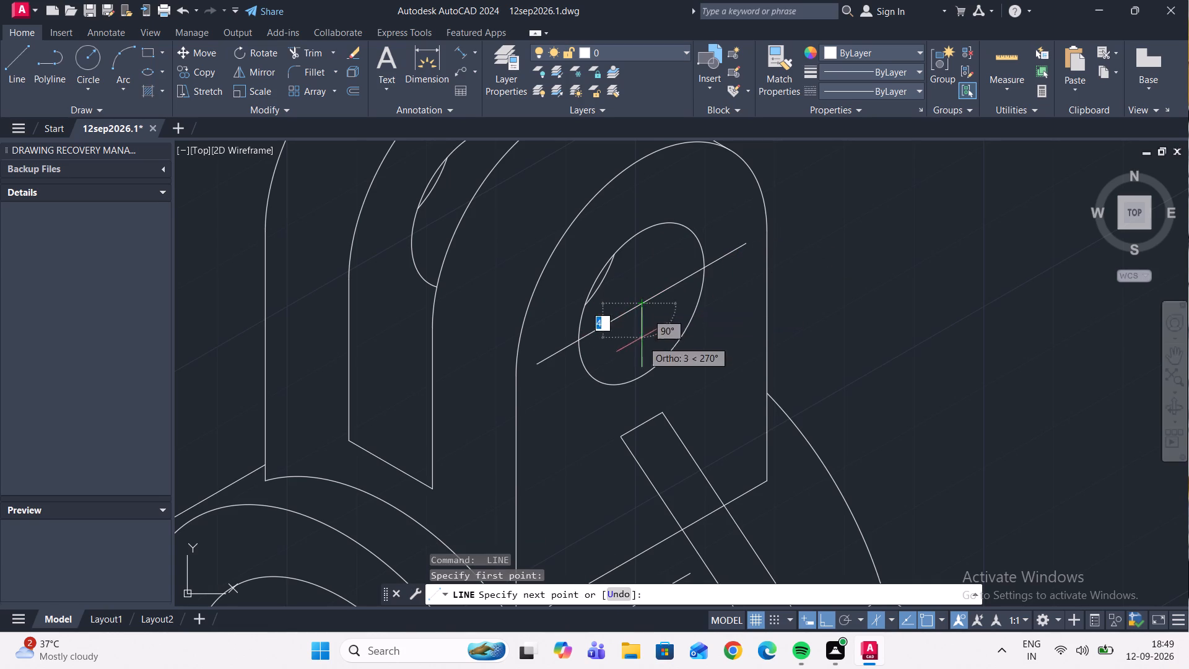
{"action": "scroll", "coordinate": [642, 385], "scroll_direction": "up", "scroll_amount": 2}
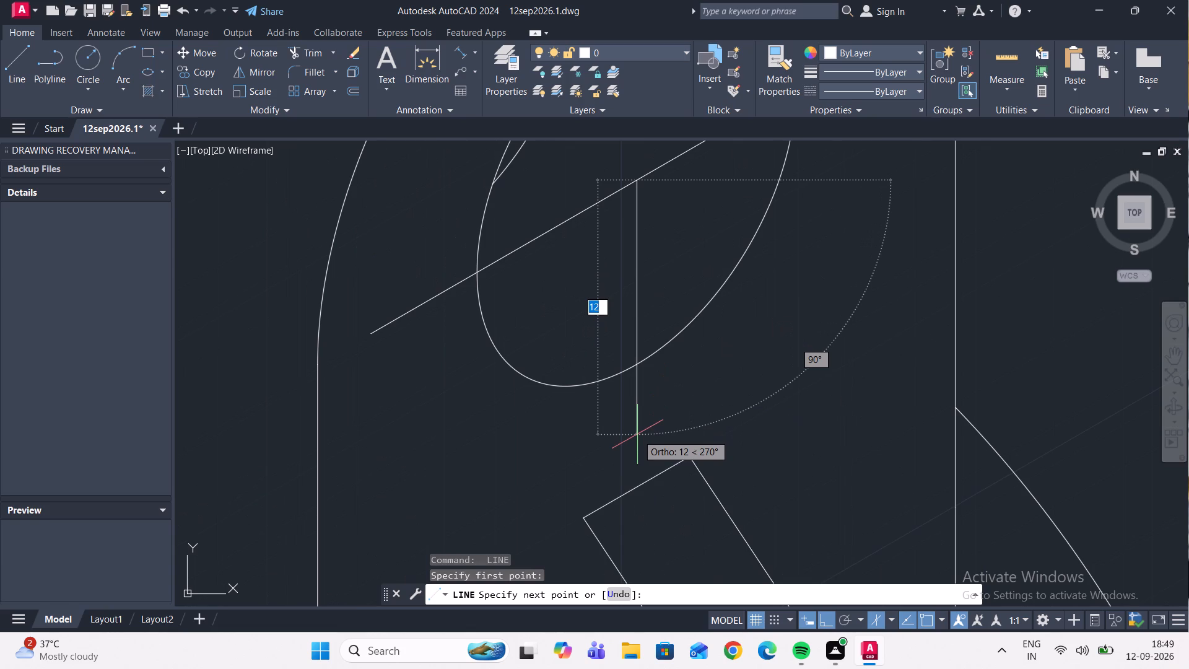
{"action": "type", "text": "15"}
{"action": "key", "text": "Return"}
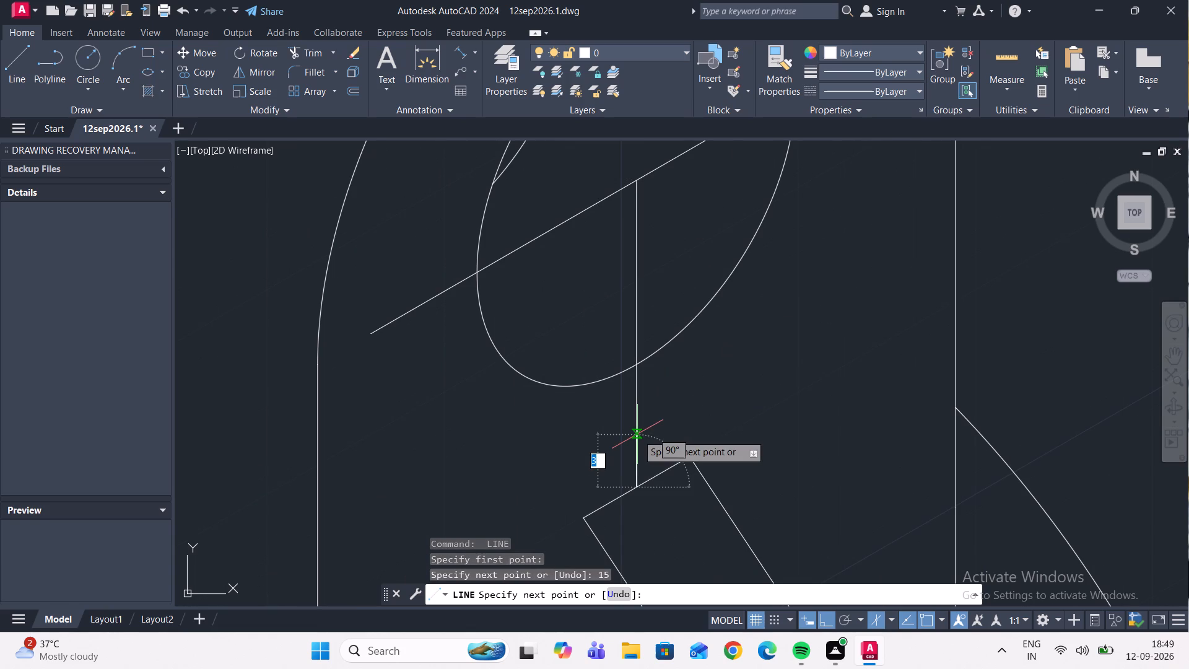
{"action": "key", "text": "Escape"}
{"action": "scroll", "coordinate": [639, 429], "scroll_direction": "down", "scroll_amount": 2}
{"action": "scroll", "coordinate": [643, 429], "scroll_direction": "up", "scroll_amount": 2}
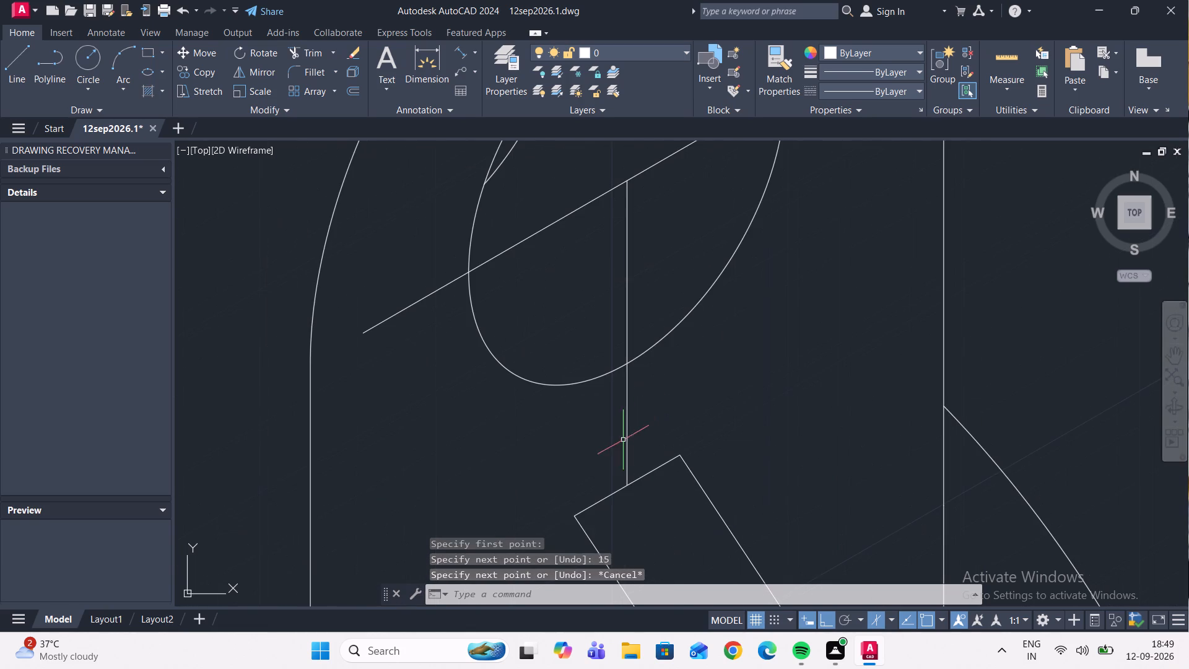
{"action": "scroll", "coordinate": [636, 436], "scroll_direction": "down", "scroll_amount": 2}
{"action": "middle_click_drag", "start_coordinate": [637, 437], "coordinate": [647, 514]}
{"action": "scroll", "coordinate": [639, 407], "scroll_direction": "up", "scroll_amount": 2}
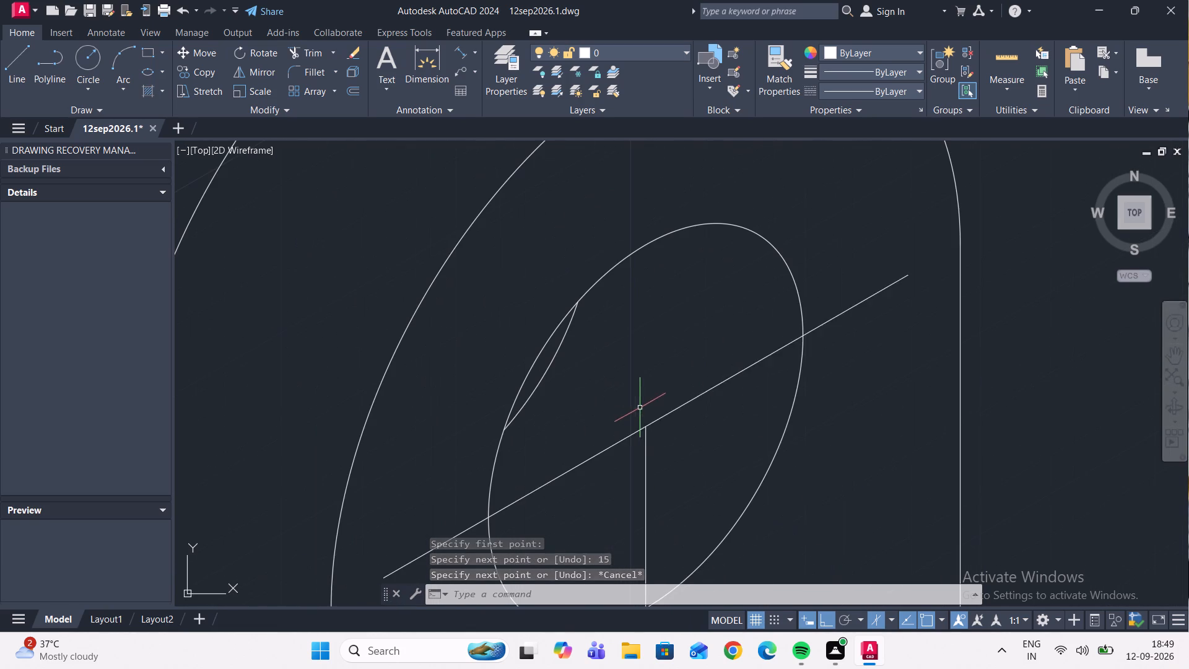
{"action": "key", "text": "space"}
{"action": "left_click", "coordinate": [644, 426]}
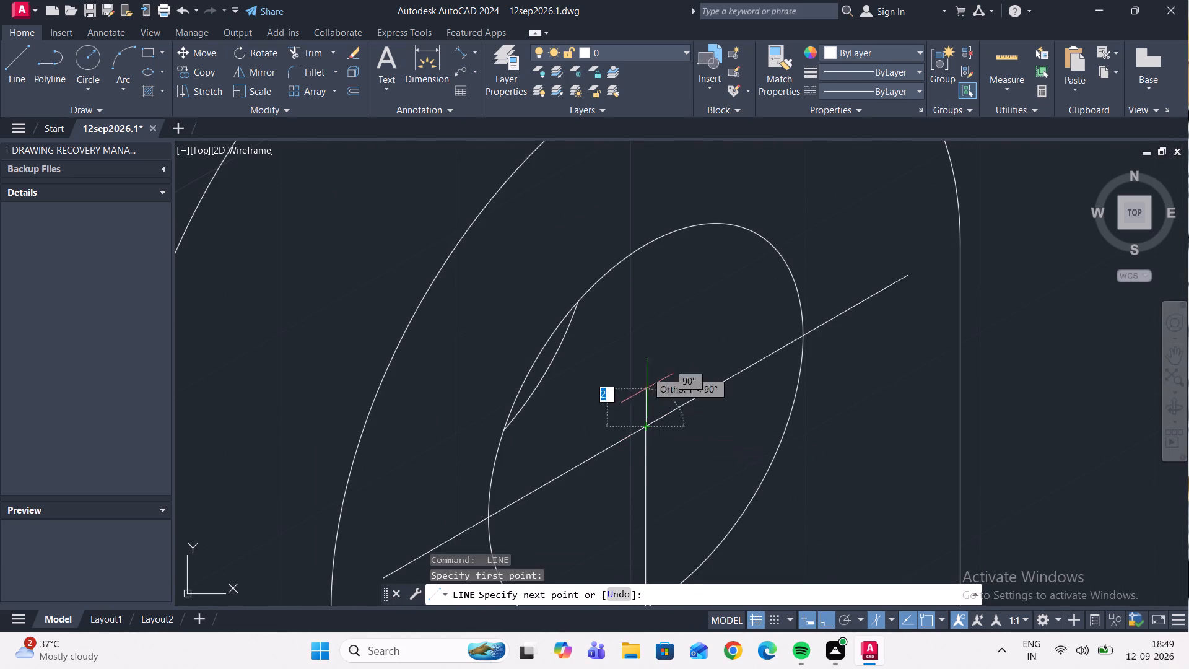
{"action": "type", "text": "15"}
{"action": "key", "text": "Return"}
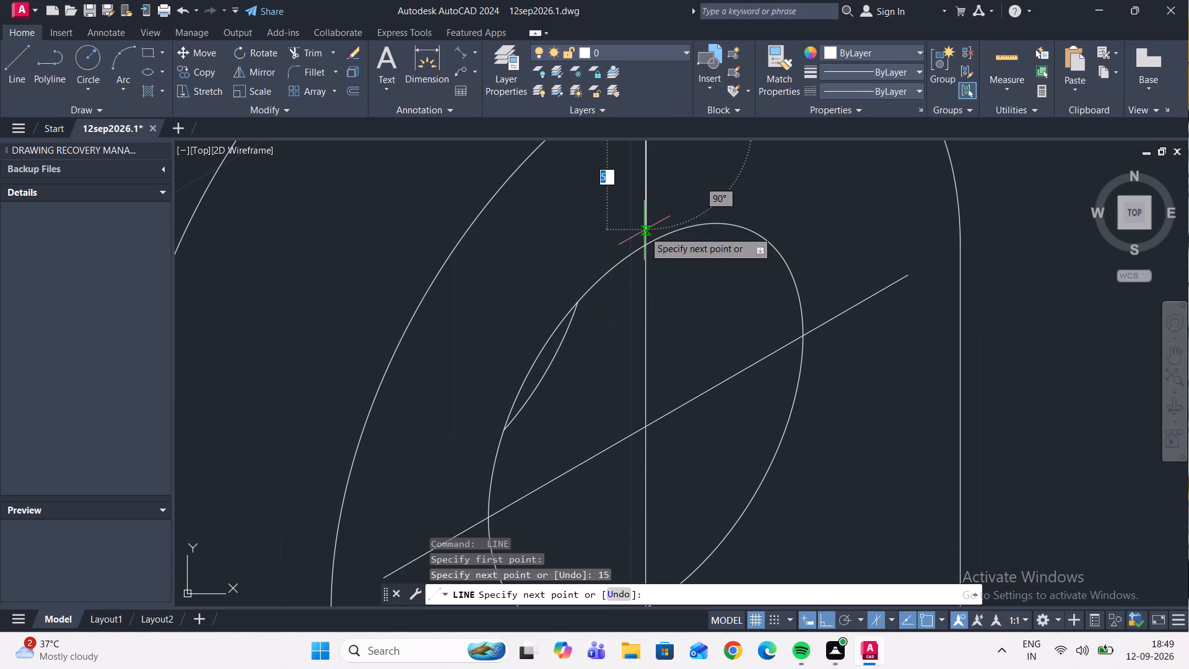
{"action": "scroll", "coordinate": [644, 232], "scroll_direction": "down", "scroll_amount": 1}
{"action": "key", "text": "Escape"}
{"action": "scroll", "coordinate": [679, 197], "scroll_direction": "down", "scroll_amount": 2}
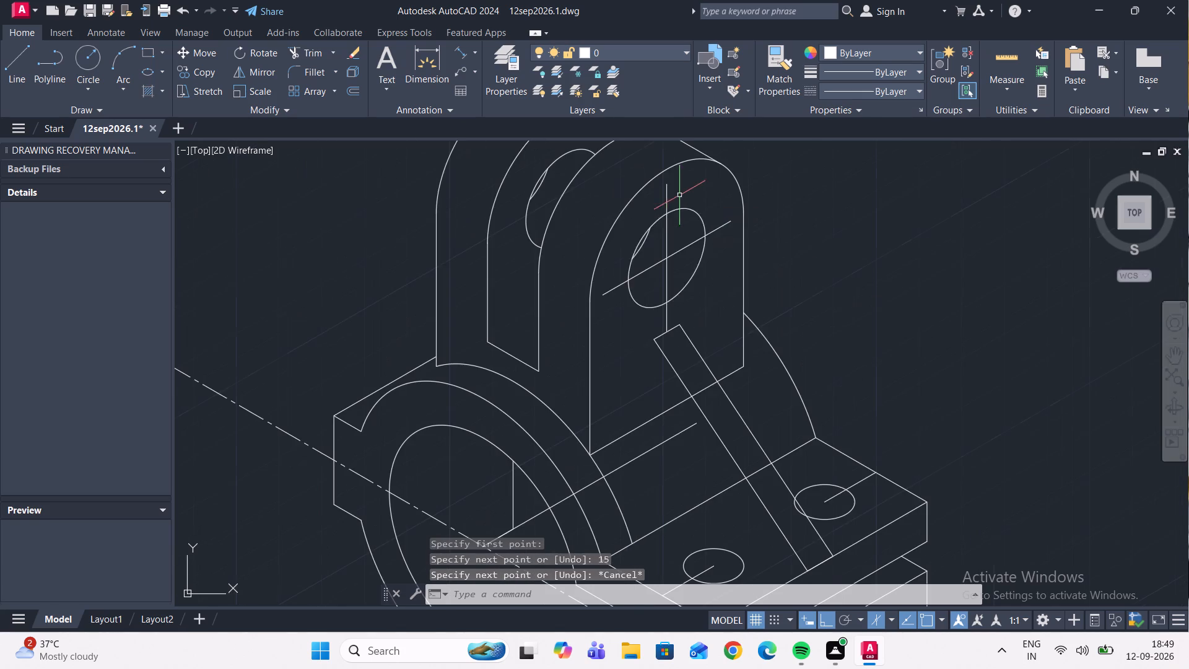
Draw a vertical line from the sloping rib's upper left corner down past the front lug's bottom edge.
{"action": "scroll", "coordinate": [701, 304], "scroll_direction": "up", "scroll_amount": 1}
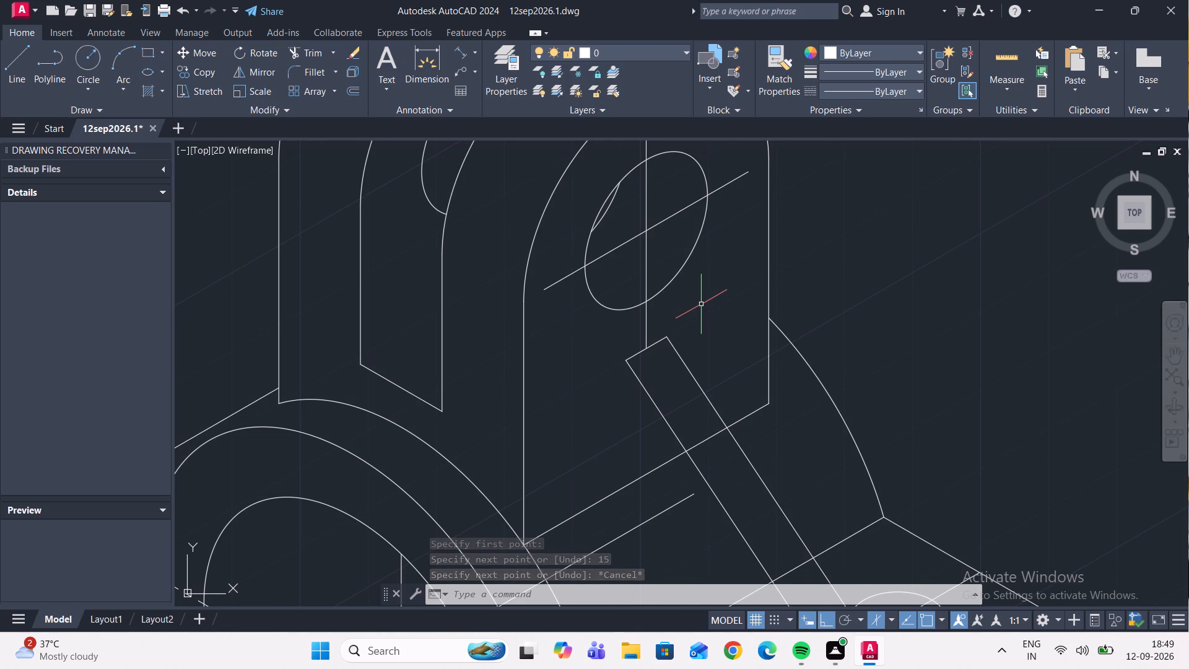
{"action": "middle_click_drag", "start_coordinate": [701, 304], "coordinate": [617, 238]}
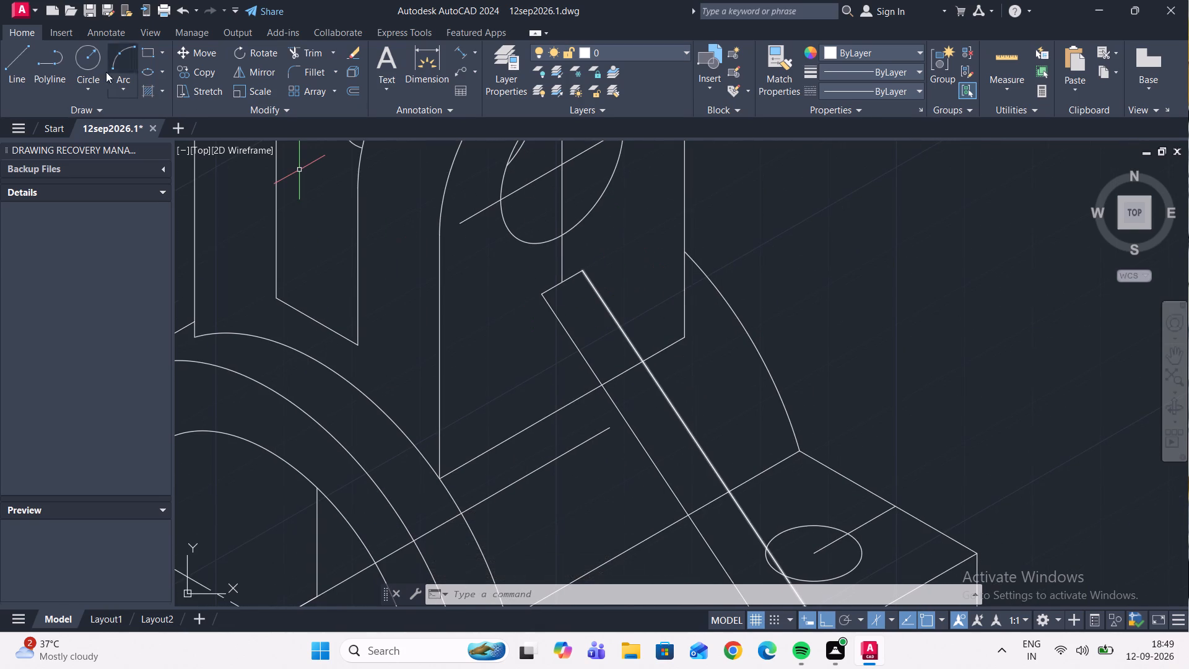
{"action": "left_click", "coordinate": [9, 61]}
{"action": "scroll", "coordinate": [398, 294], "scroll_direction": "down", "scroll_amount": 1}
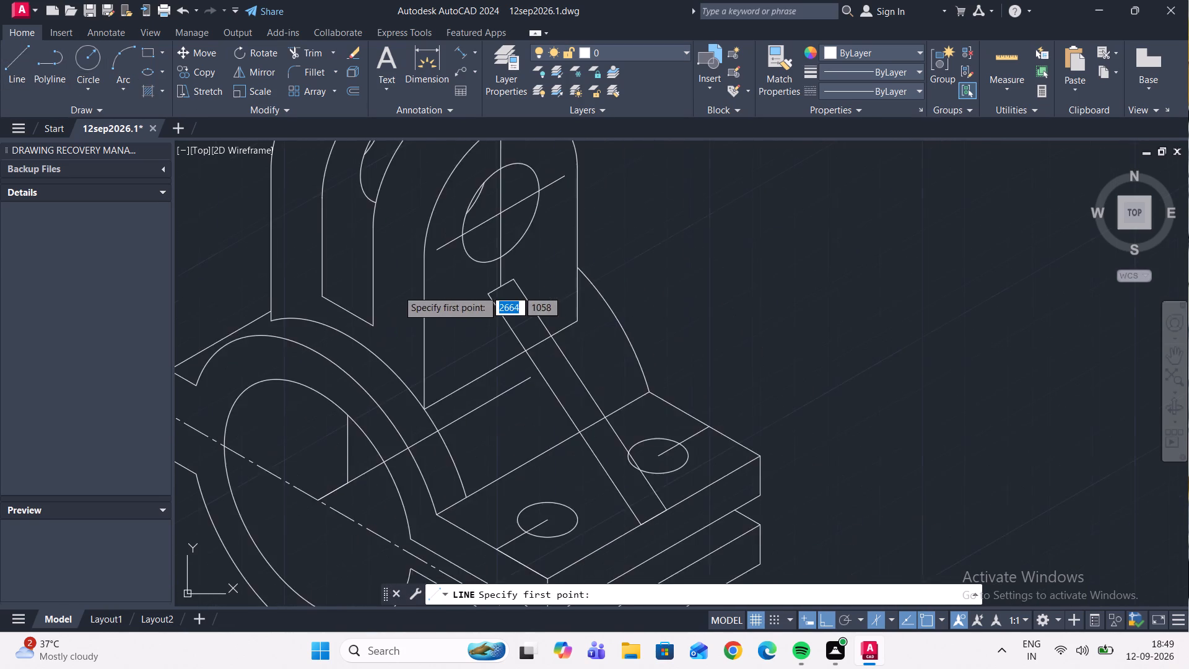
{"action": "scroll", "coordinate": [398, 289], "scroll_direction": "down", "scroll_amount": 1}
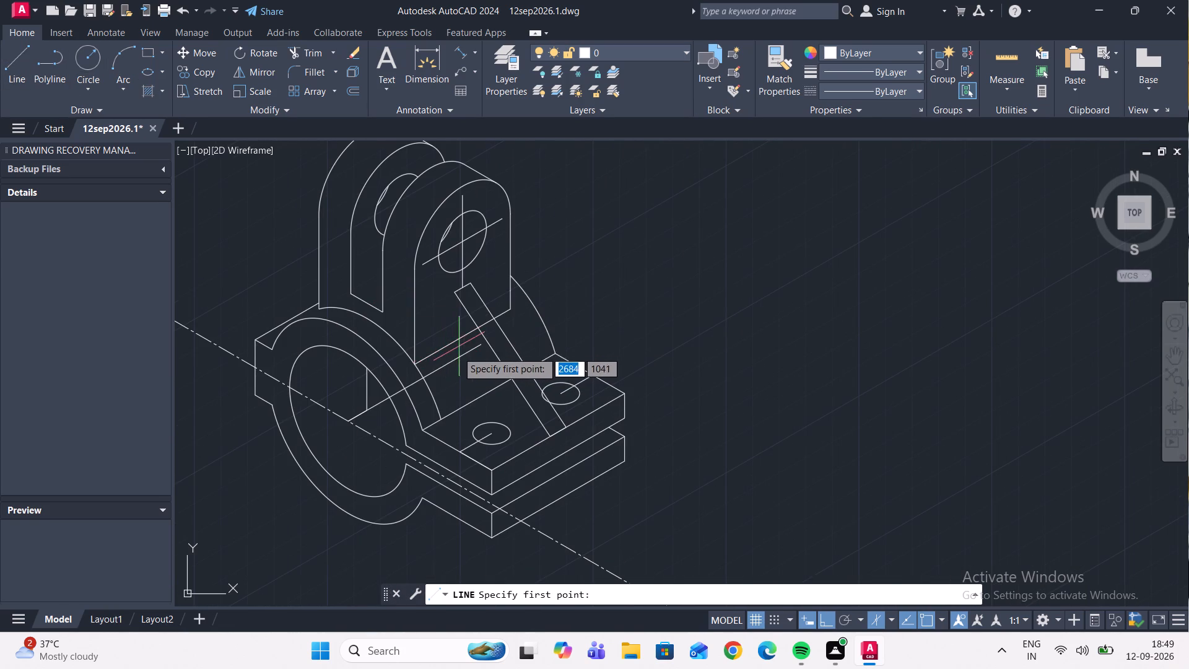
{"action": "scroll", "coordinate": [458, 301], "scroll_direction": "up", "scroll_amount": 4}
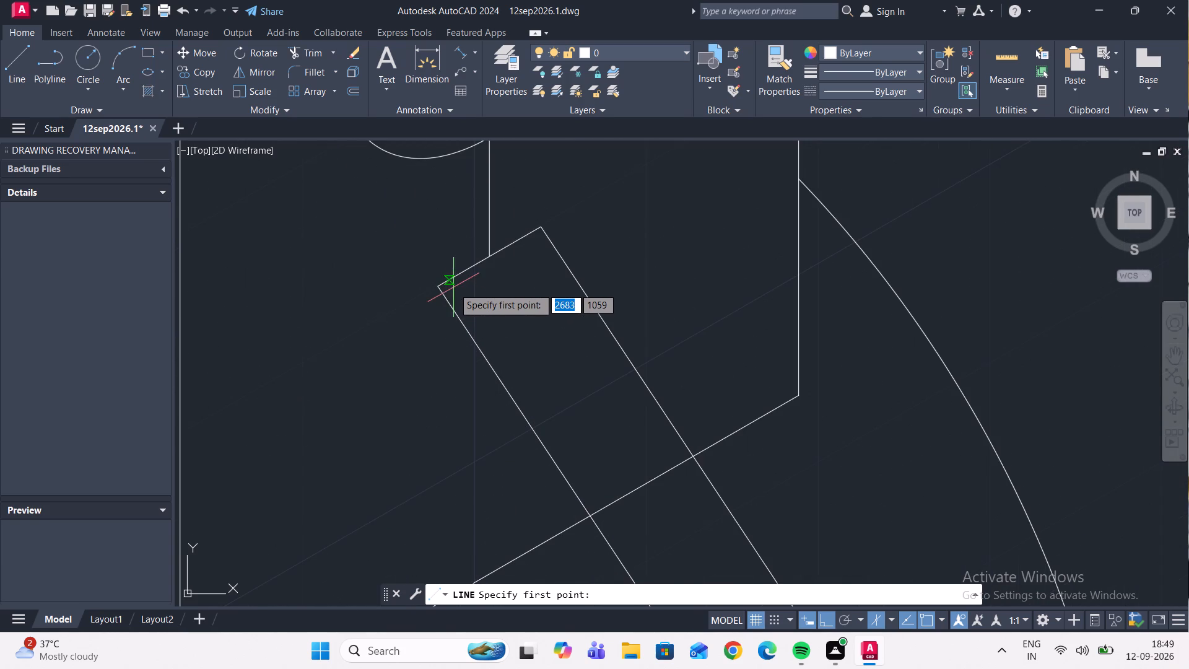
{"action": "left_click", "coordinate": [440, 289]}
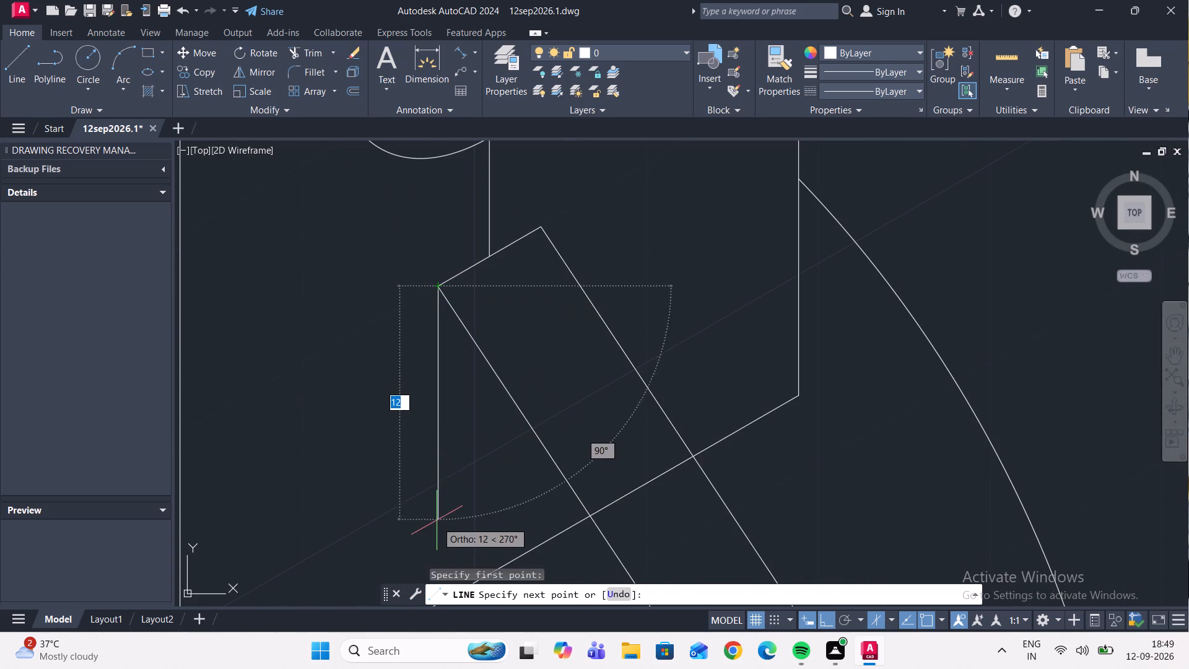
{"action": "scroll", "coordinate": [442, 498], "scroll_direction": "down", "scroll_amount": 3}
{"action": "scroll", "coordinate": [433, 556], "scroll_direction": "up", "scroll_amount": 3}
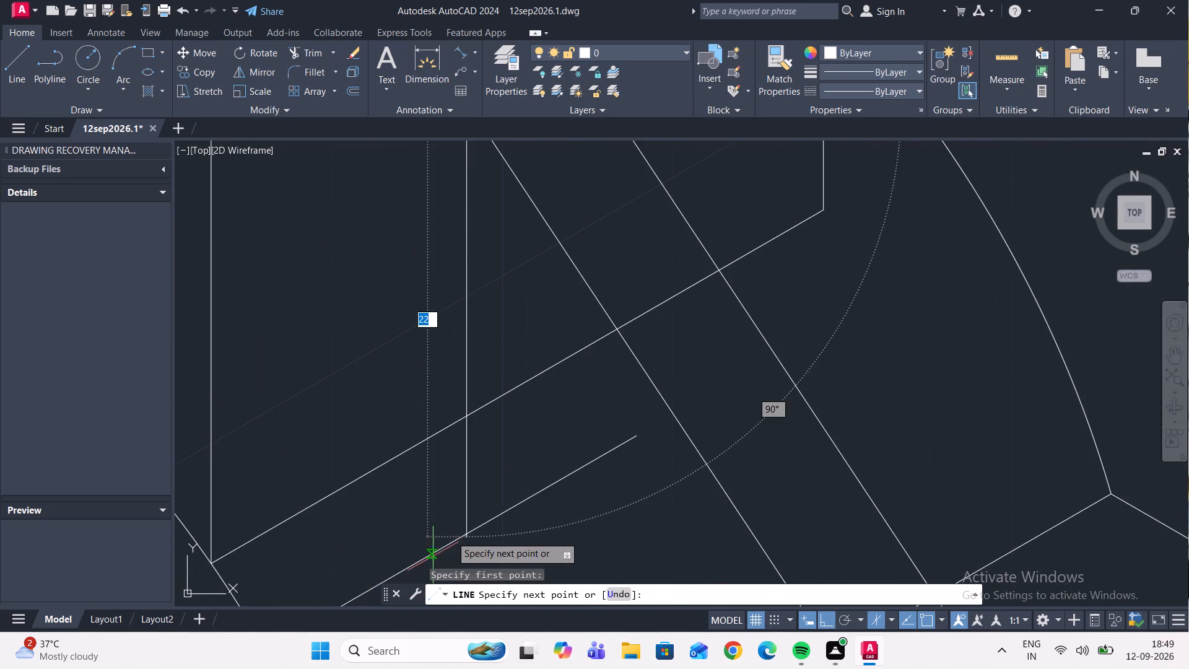
{"action": "scroll", "coordinate": [456, 533], "scroll_direction": "up", "scroll_amount": 3}
{"action": "middle_click_drag", "start_coordinate": [489, 437], "coordinate": [485, 522]}
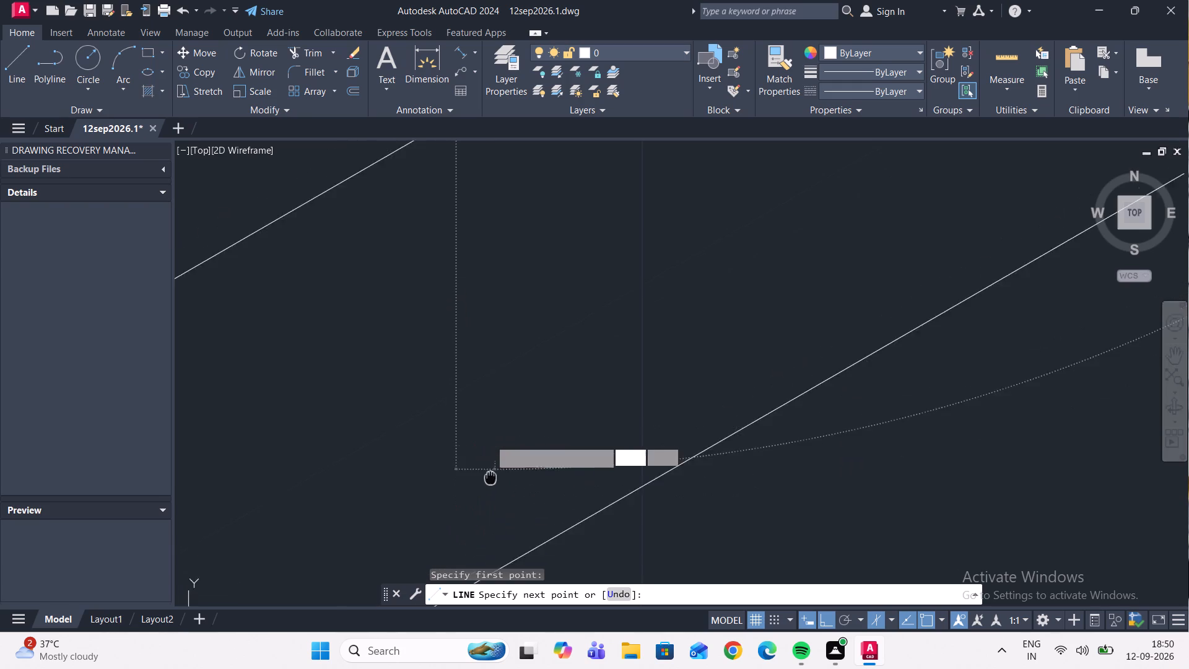
{"action": "middle_click_drag", "start_coordinate": [485, 522], "coordinate": [479, 565]}
{"action": "left_click", "coordinate": [495, 461]}
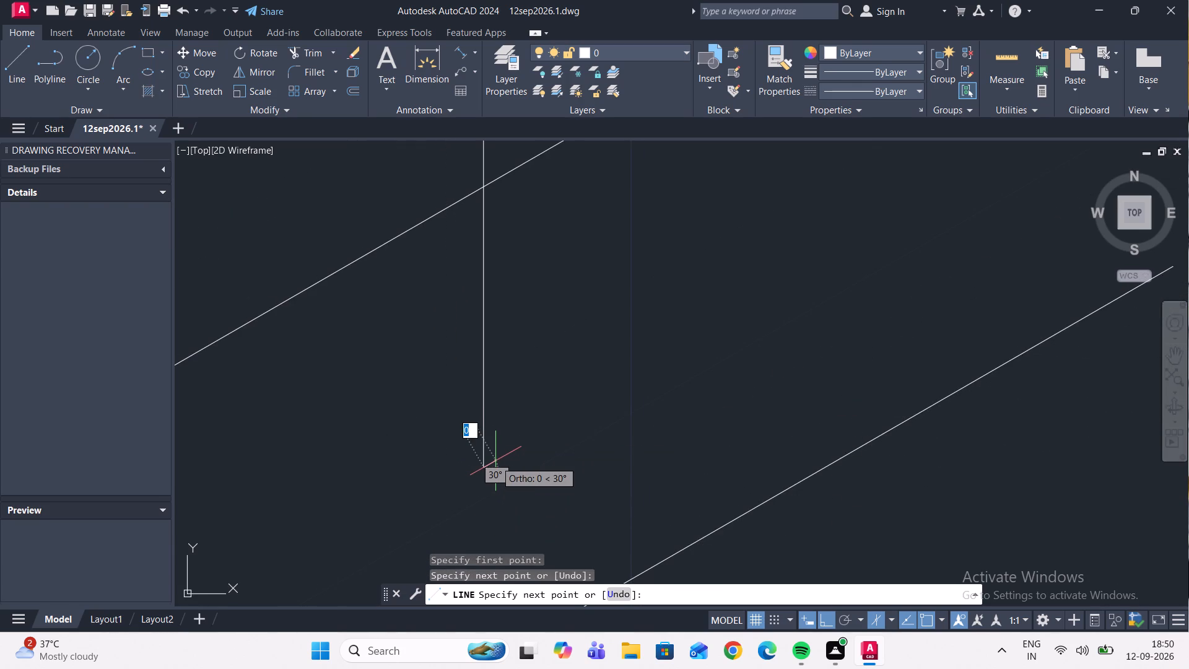
{"action": "key", "text": "Escape"}
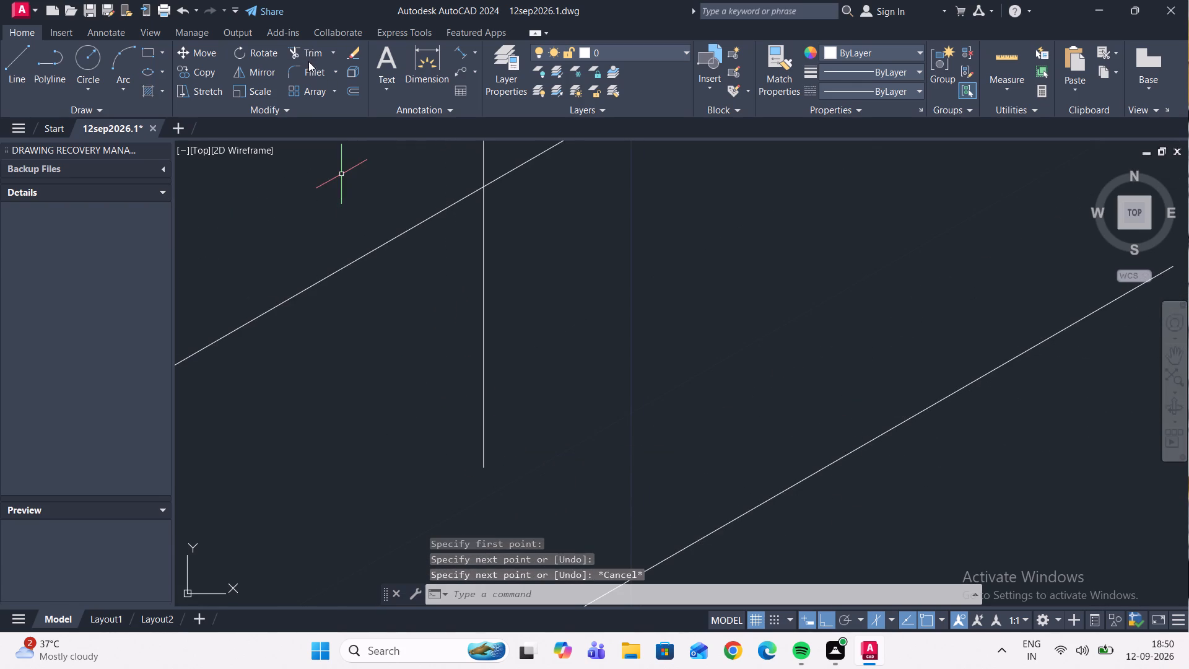
Trim the rib's vertical line where it extends below the front lug's bottom edge.
{"action": "left_click", "coordinate": [308, 55]}
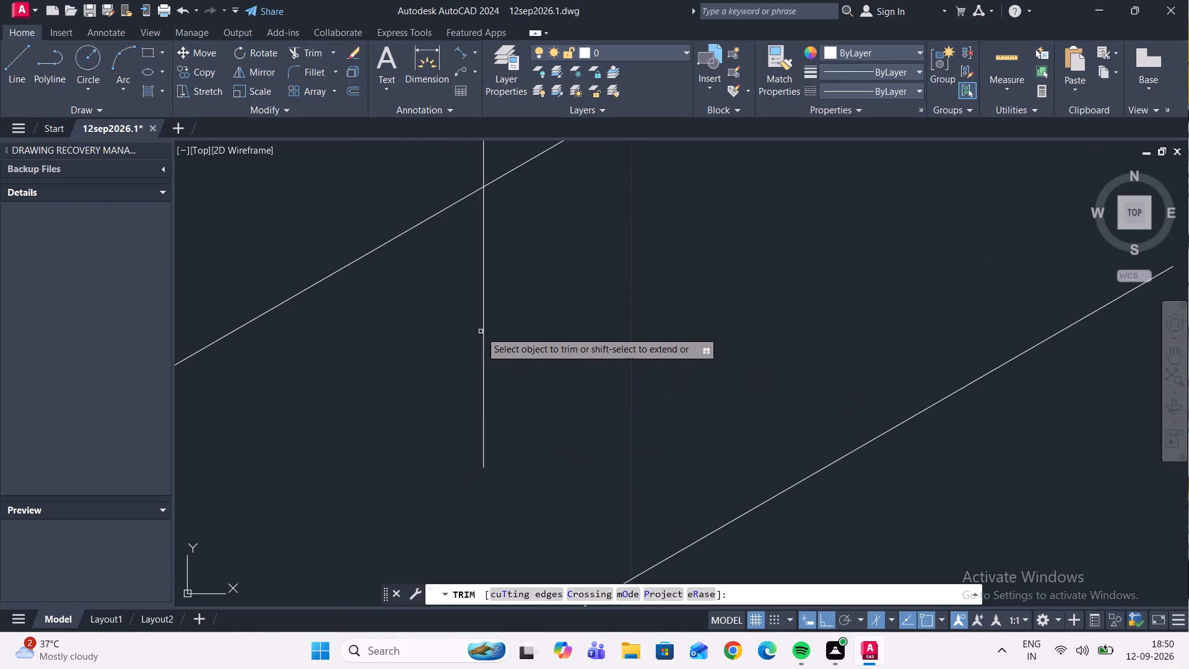
{"action": "left_click", "coordinate": [483, 326]}
{"action": "scroll", "coordinate": [486, 330], "scroll_direction": "down", "scroll_amount": 5}
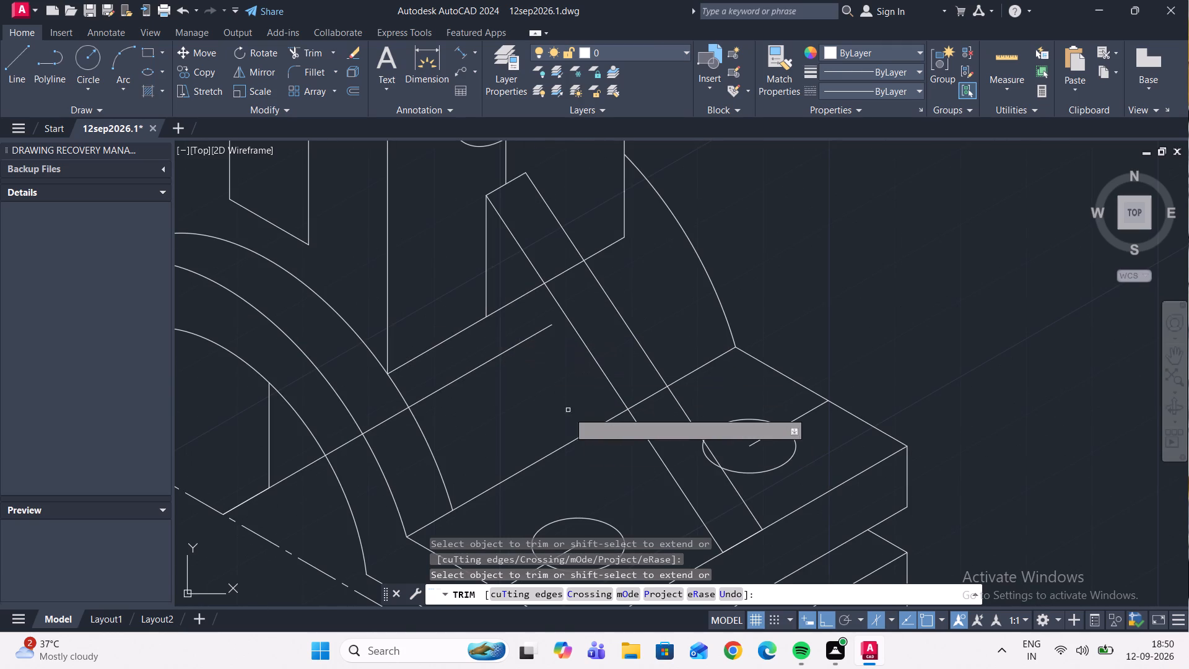
Draw a line about 27 units long at 150° from the sloping rib's lower near corner across the flange top past its rear edge.
{"action": "left_click", "coordinate": [24, 71]}
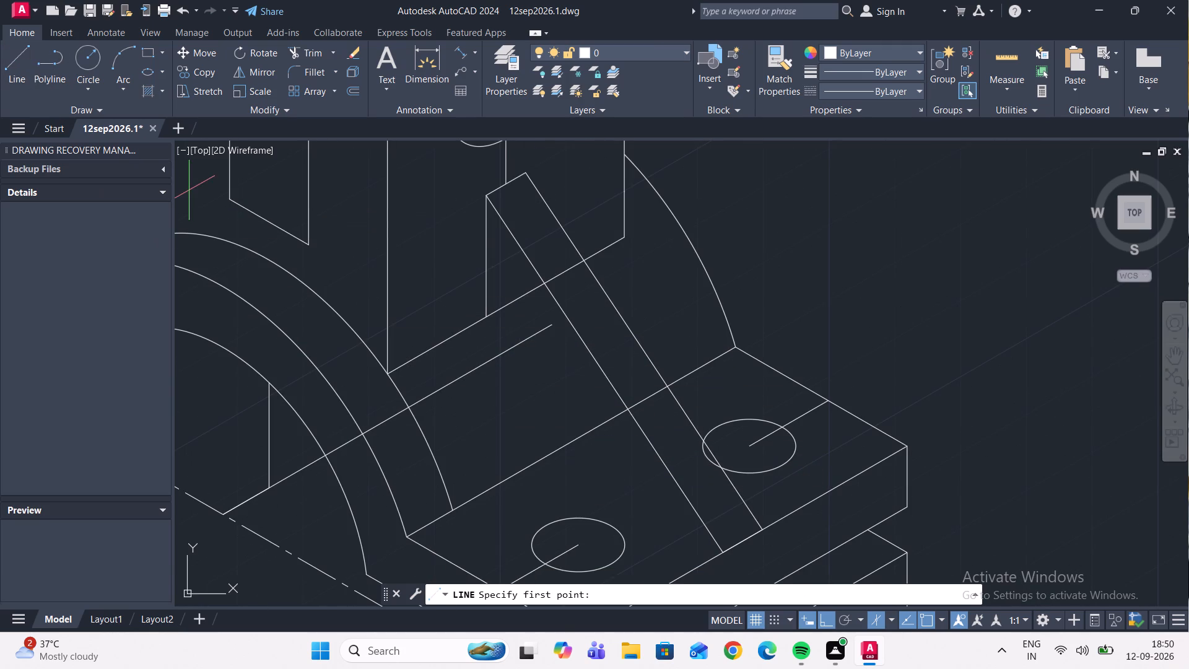
{"action": "scroll", "coordinate": [552, 415], "scroll_direction": "down", "scroll_amount": 2}
{"action": "scroll", "coordinate": [624, 496], "scroll_direction": "up", "scroll_amount": 3}
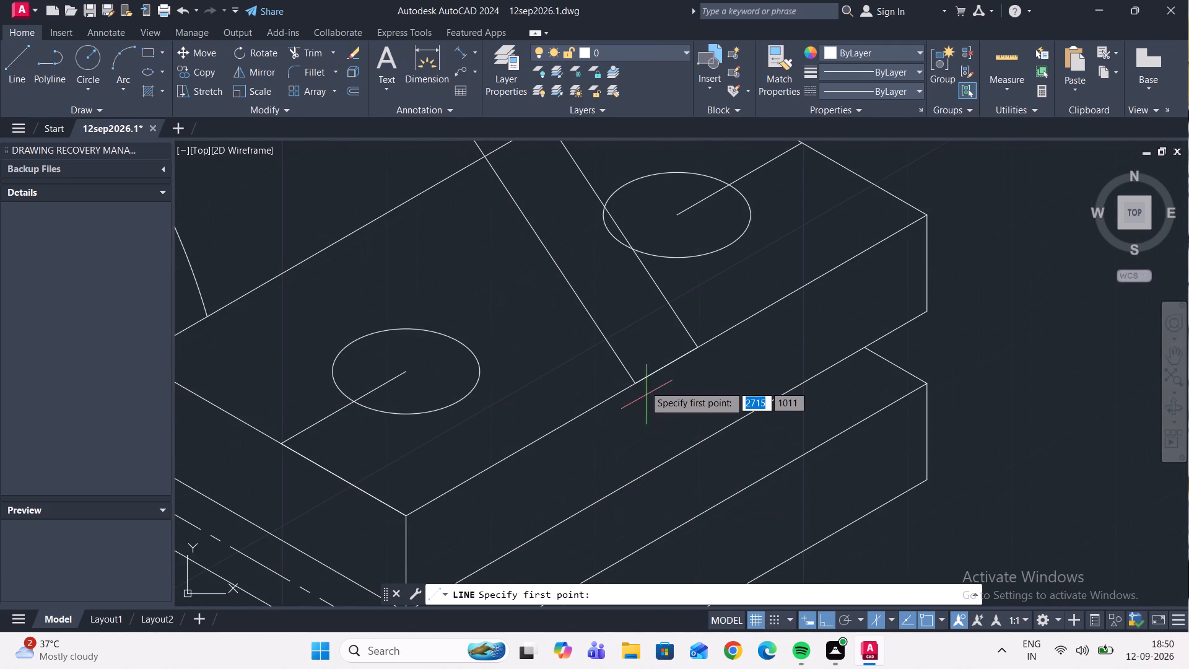
{"action": "scroll", "coordinate": [634, 382], "scroll_direction": "up", "scroll_amount": 1}
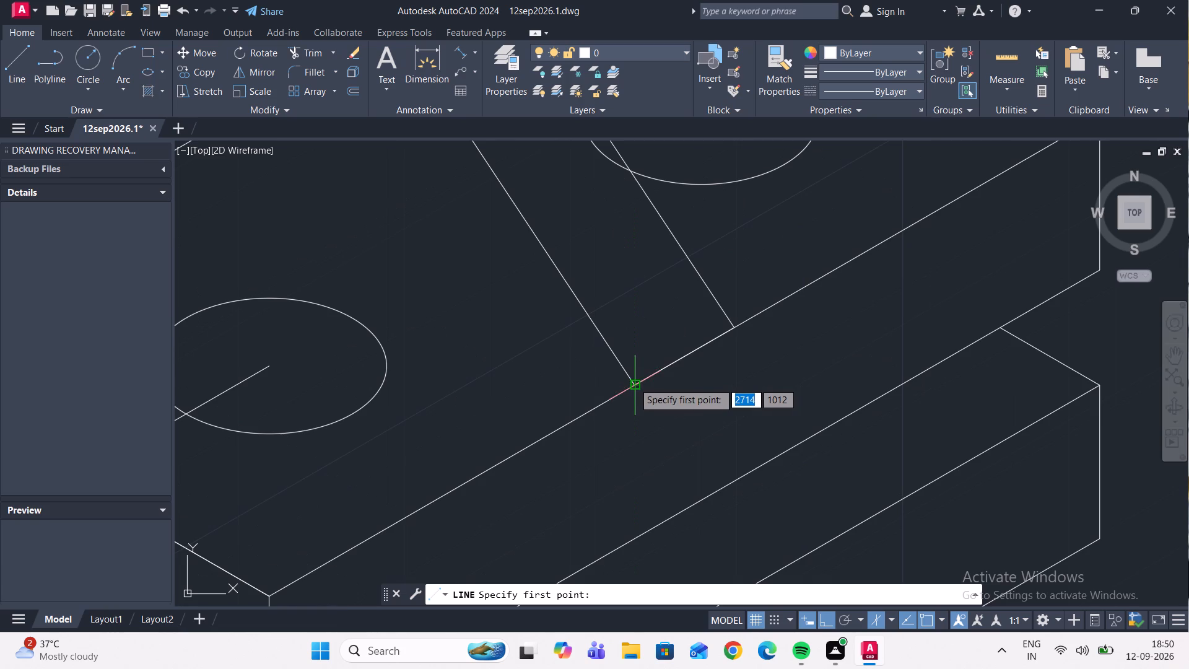
{"action": "left_click", "coordinate": [635, 385]}
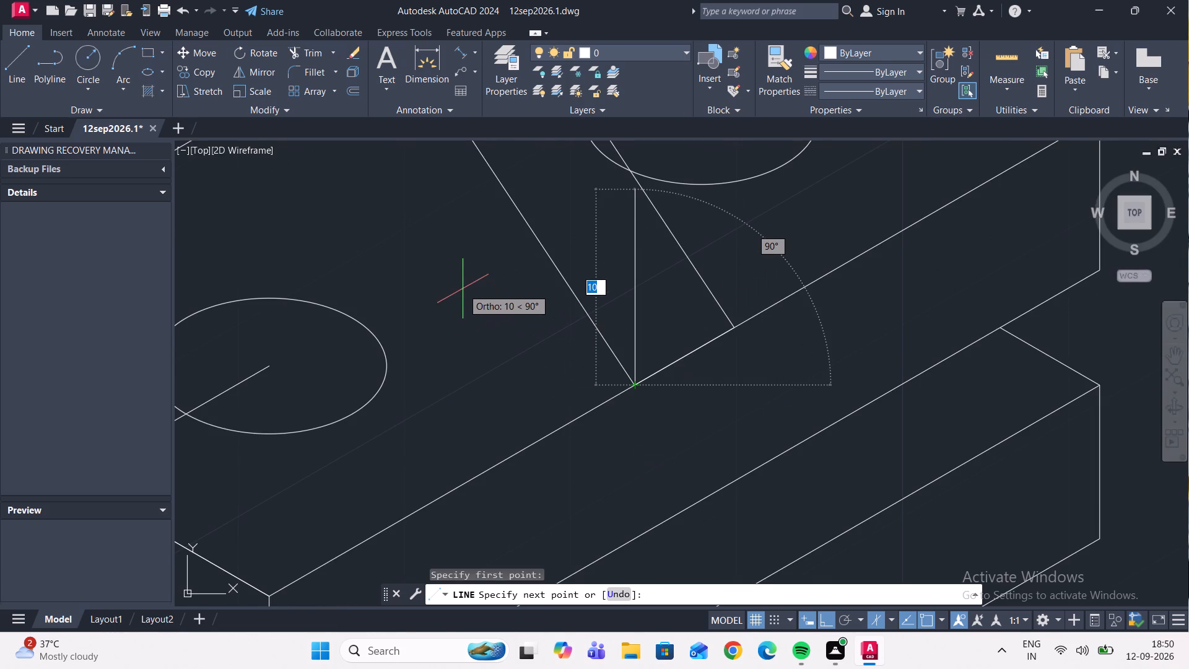
{"action": "key", "text": "F5"}
{"action": "scroll", "coordinate": [421, 277], "scroll_direction": "down", "scroll_amount": 1}
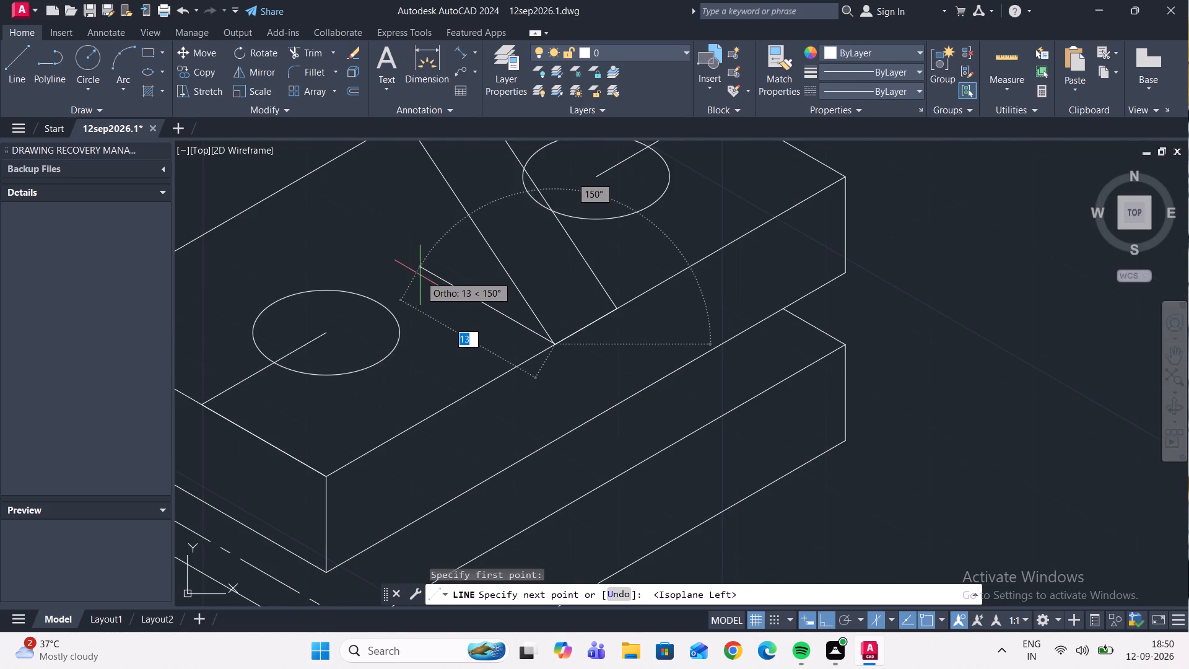
{"action": "middle_click_drag", "start_coordinate": [422, 279], "coordinate": [557, 496]}
{"action": "scroll", "coordinate": [409, 385], "scroll_direction": "up", "scroll_amount": 2}
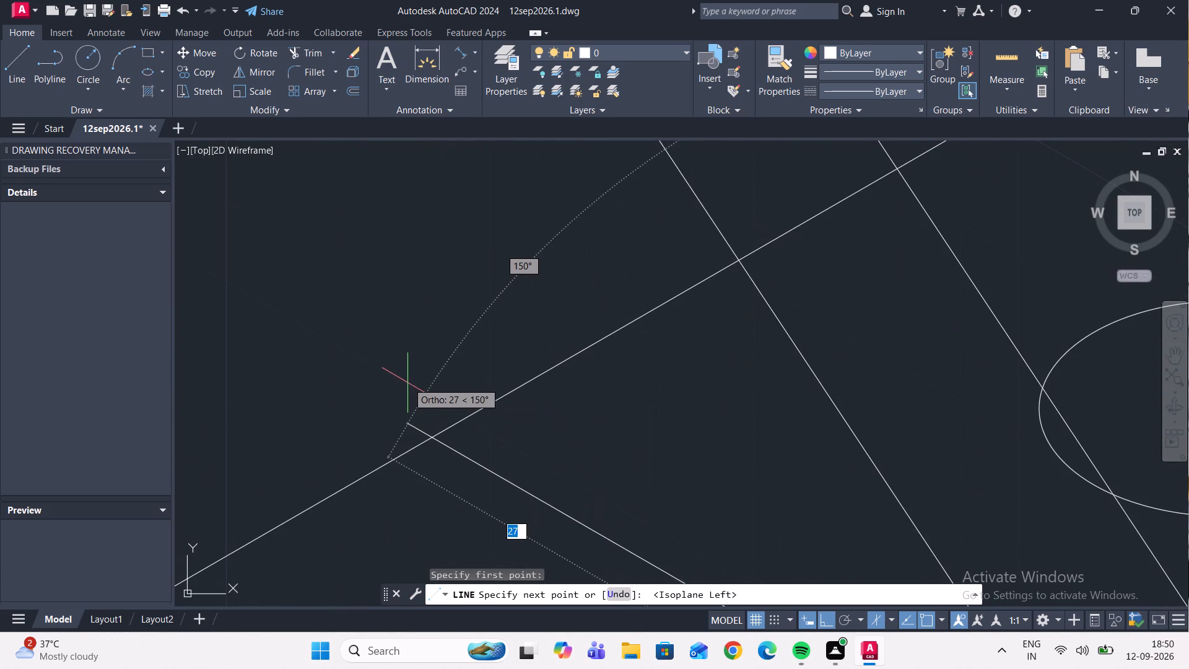
{"action": "left_click", "coordinate": [404, 378]}
{"action": "key", "text": "Escape"}
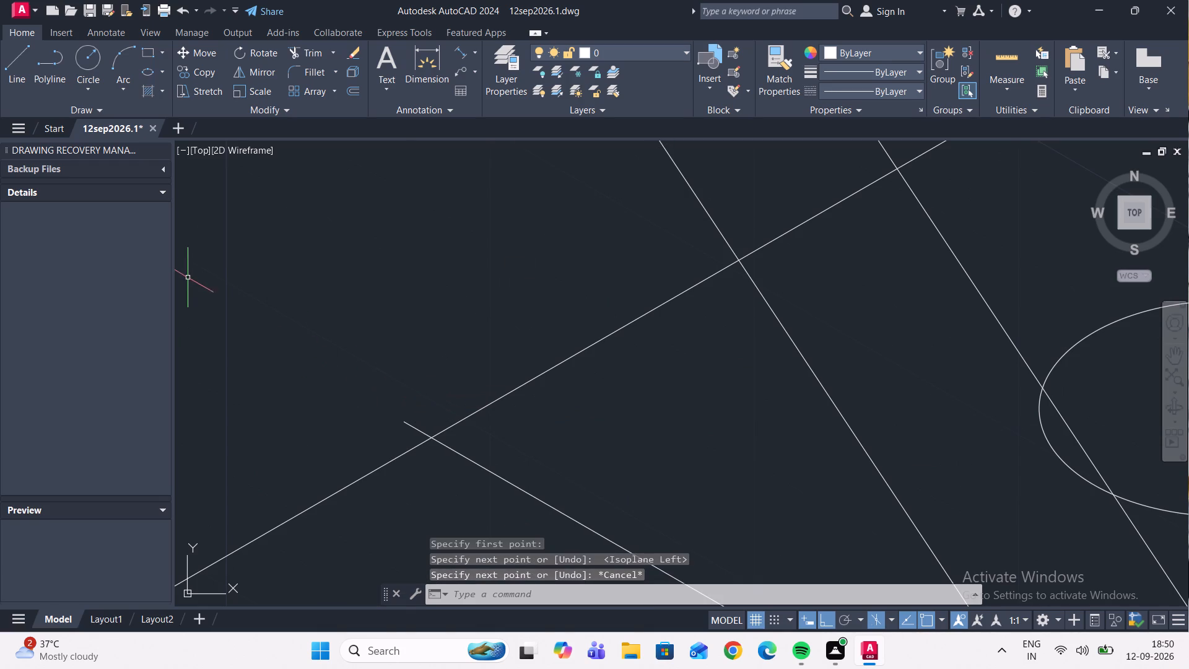
Trim the rib's 150° base line where it extends beyond the flange's rear edge.
{"action": "left_click", "coordinate": [305, 56]}
{"action": "left_click", "coordinate": [416, 431]}
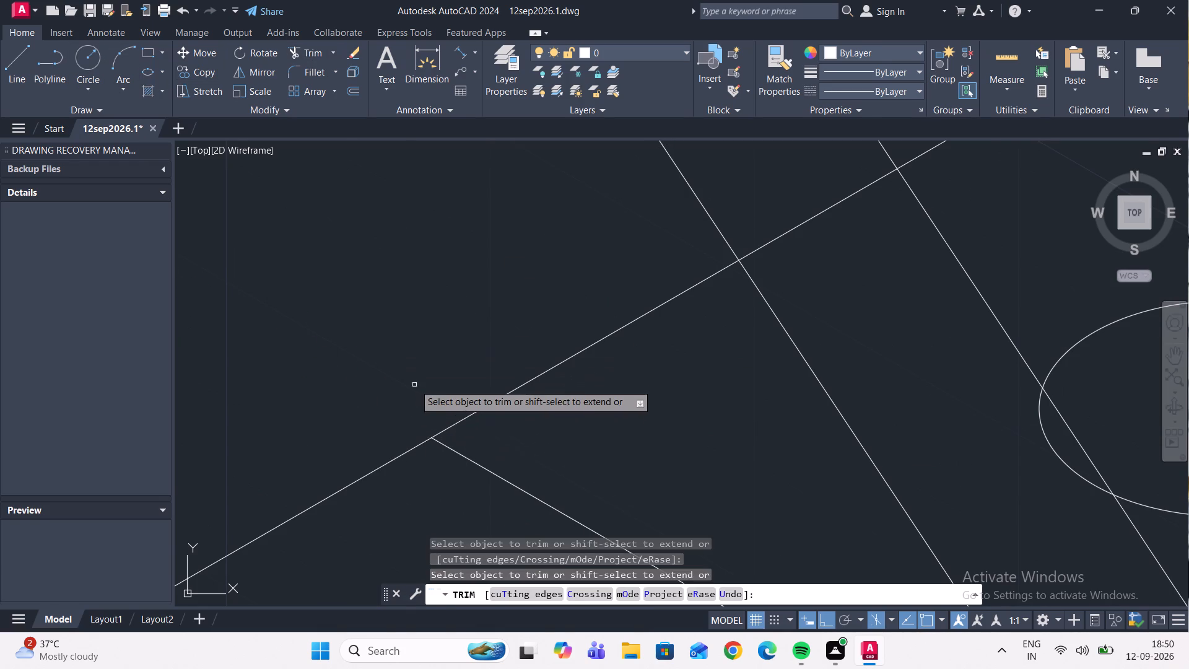
Trim away the leftover 30° construction line behind the rib and across the ring, and the short vertical line inside the ring's bore.
{"action": "scroll", "coordinate": [414, 384], "scroll_direction": "down", "scroll_amount": 5}
{"action": "left_click", "coordinate": [393, 341]}
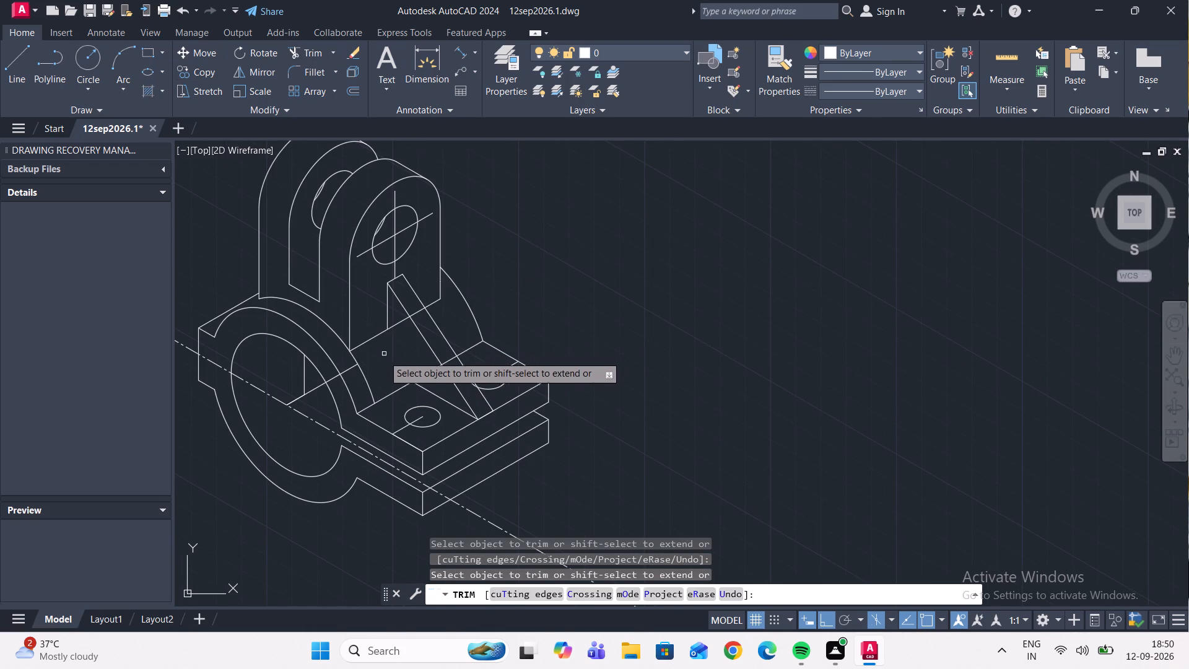
{"action": "left_click", "coordinate": [344, 369]}
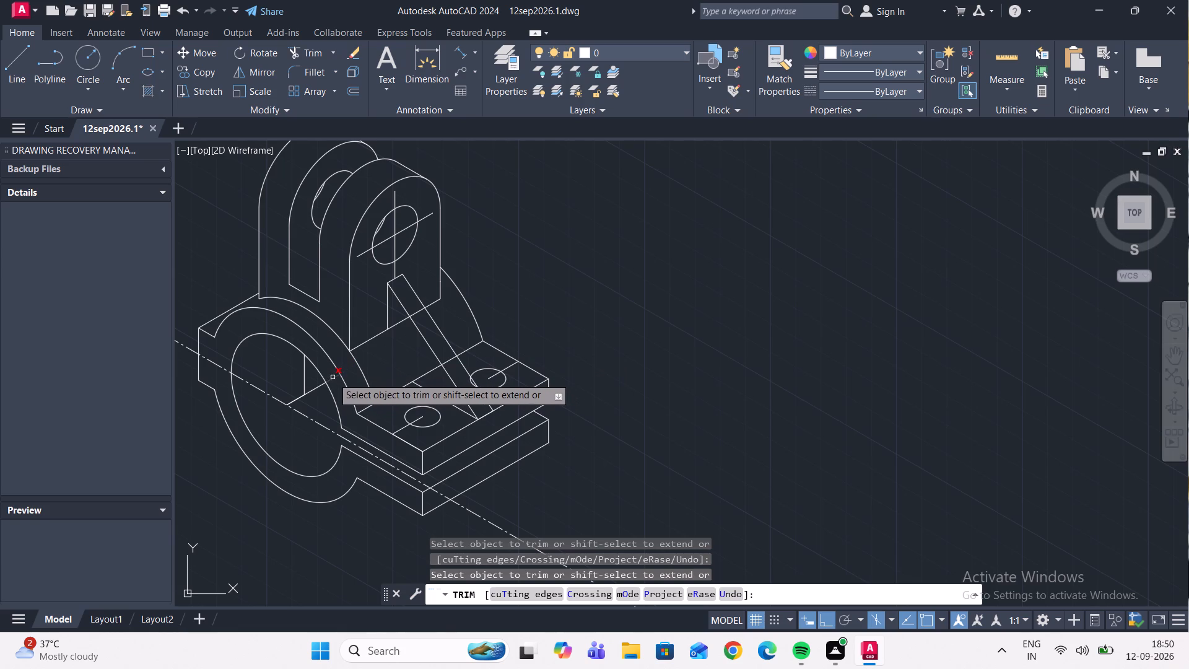
{"action": "left_click", "coordinate": [333, 377]}
{"action": "left_click", "coordinate": [319, 388]}
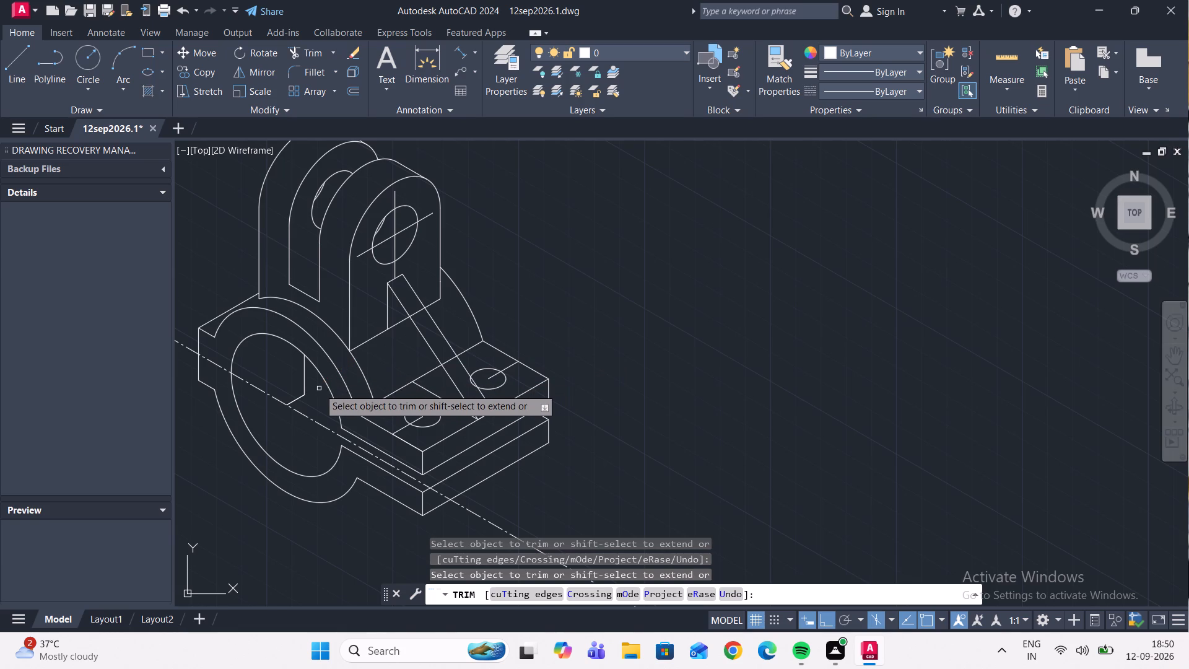
{"action": "left_click", "coordinate": [303, 384]}
{"action": "left_click", "coordinate": [298, 400]}
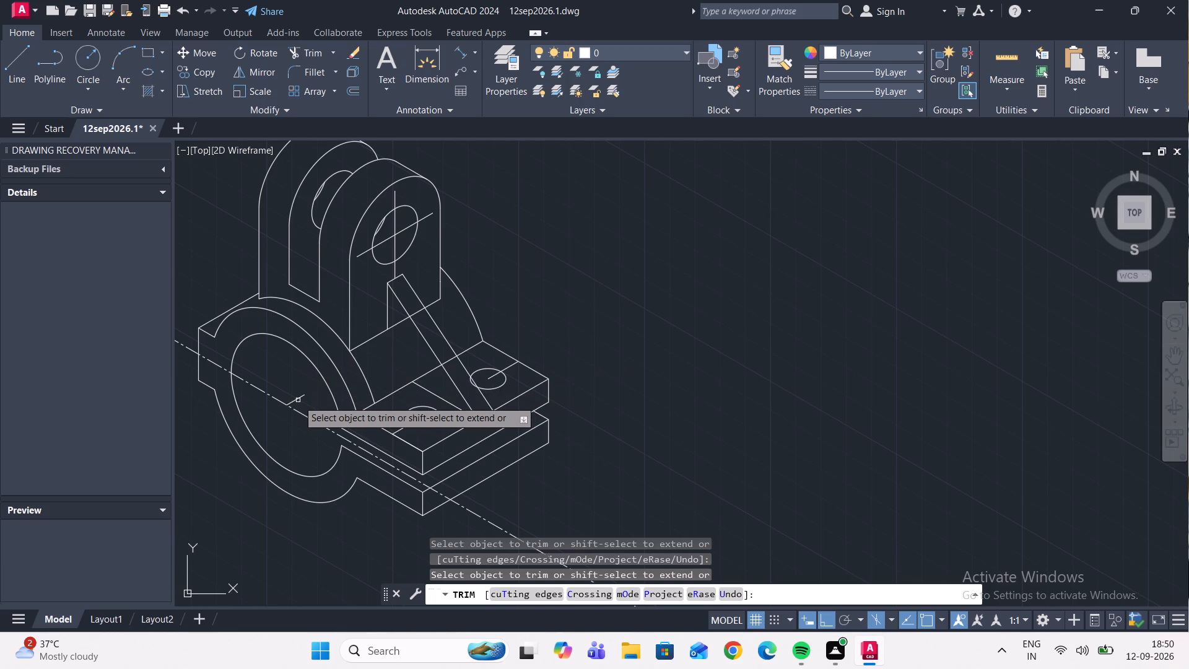
{"action": "left_click", "coordinate": [297, 400]}
{"action": "scroll", "coordinate": [297, 398], "scroll_direction": "up", "scroll_amount": 1}
{"action": "key", "text": "Escape"}
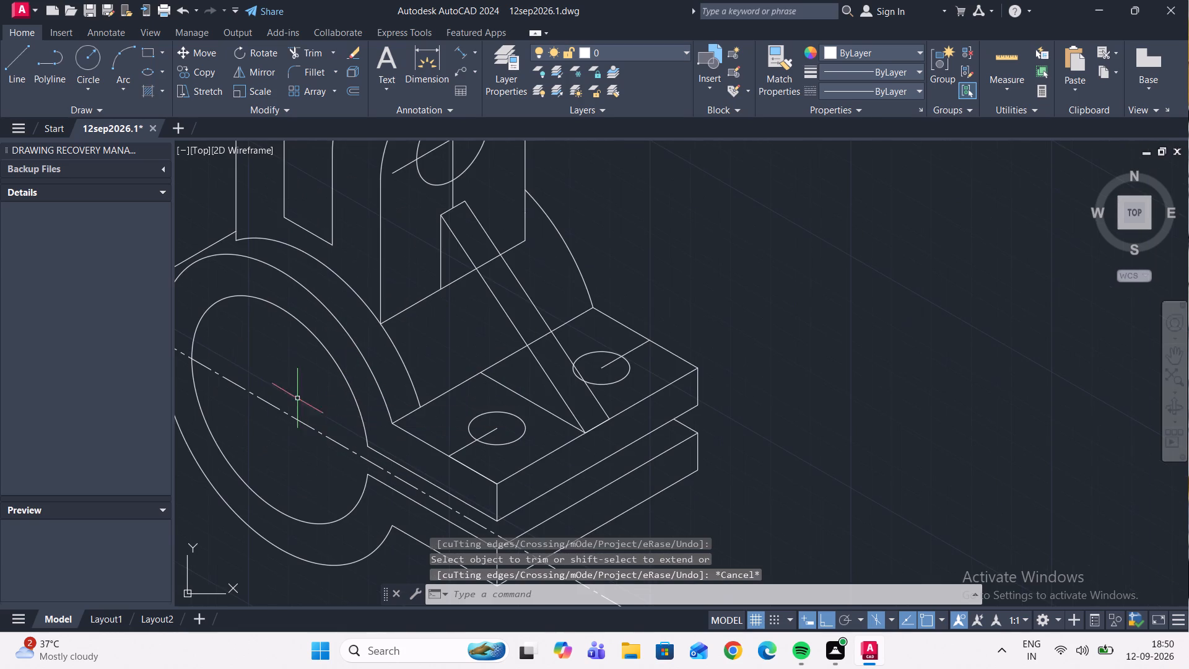
Copy the ring's rear outer arc from its lower end on the flange to the rear end of the rib's 150° base line.
{"action": "scroll", "coordinate": [315, 392], "scroll_direction": "down", "scroll_amount": 2}
{"action": "scroll", "coordinate": [346, 380], "scroll_direction": "up", "scroll_amount": 2}
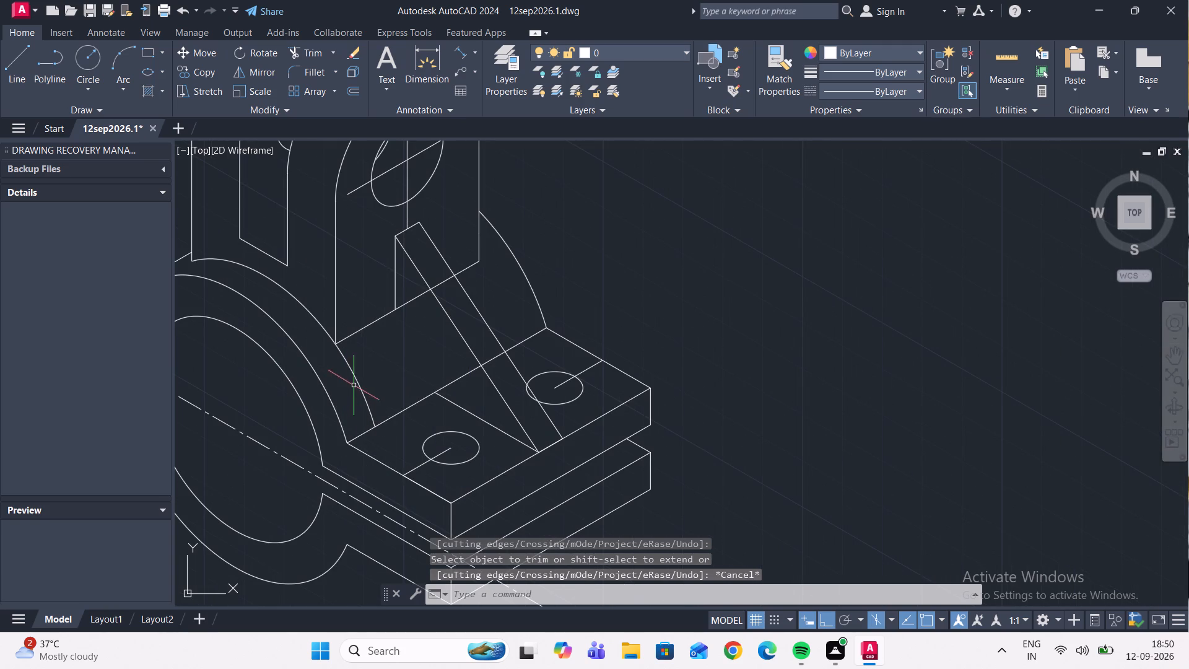
{"action": "left_click", "coordinate": [181, 72]}
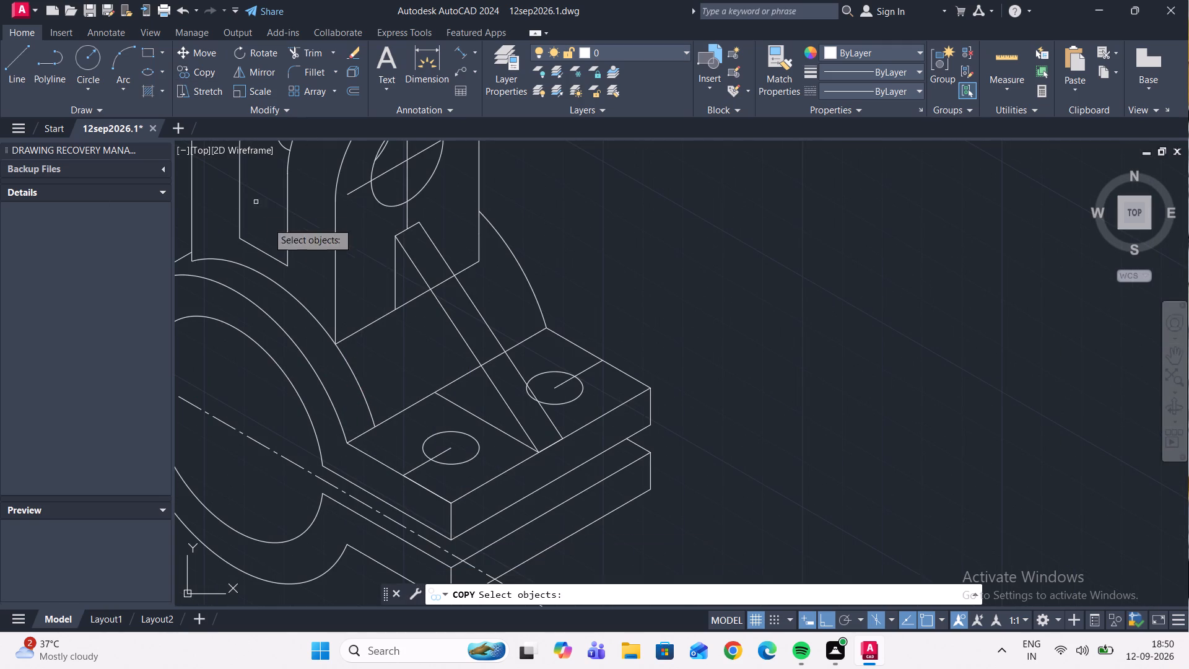
{"action": "left_click", "coordinate": [357, 377]}
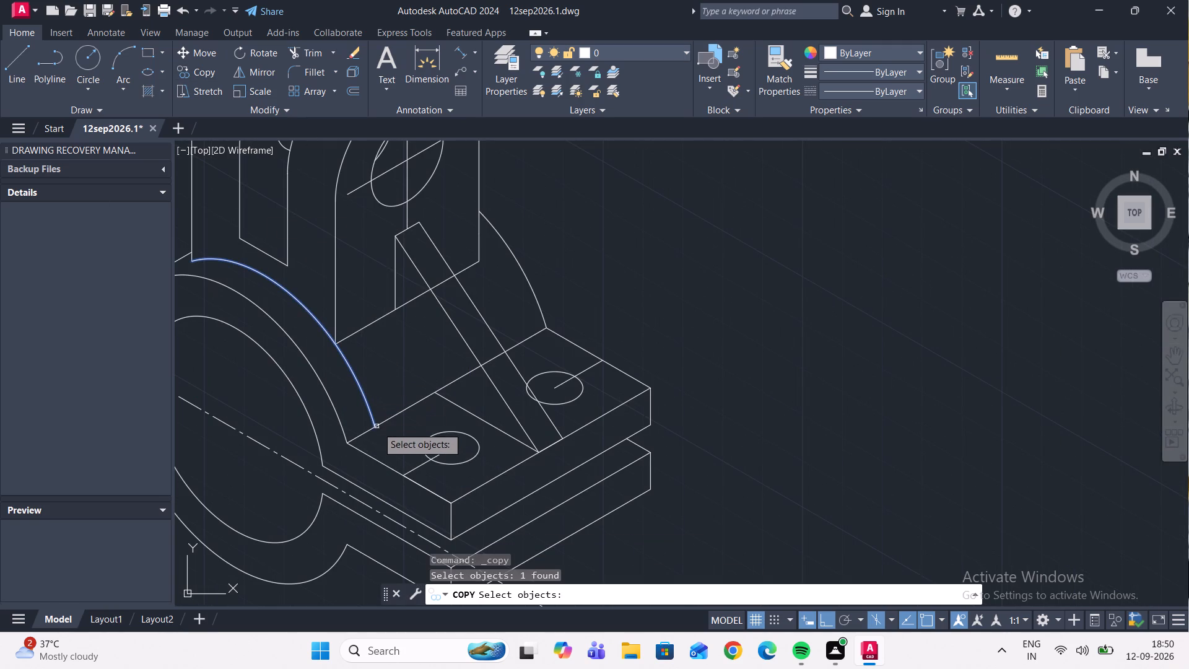
{"action": "key", "text": "space"}
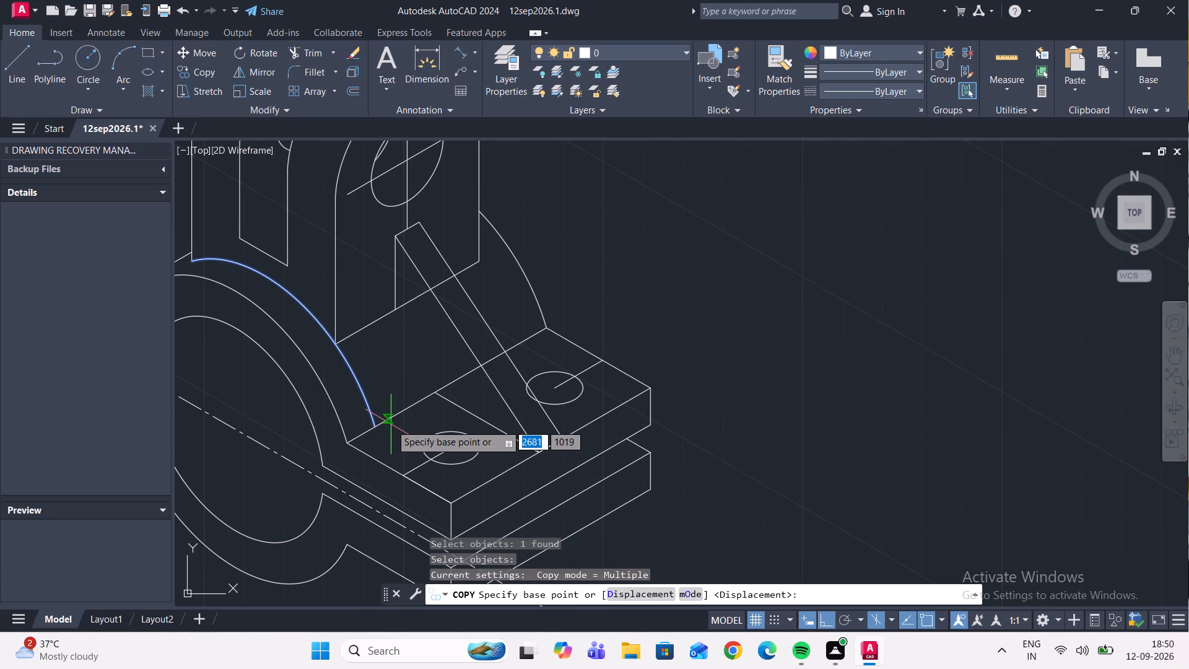
{"action": "left_click", "coordinate": [373, 425]}
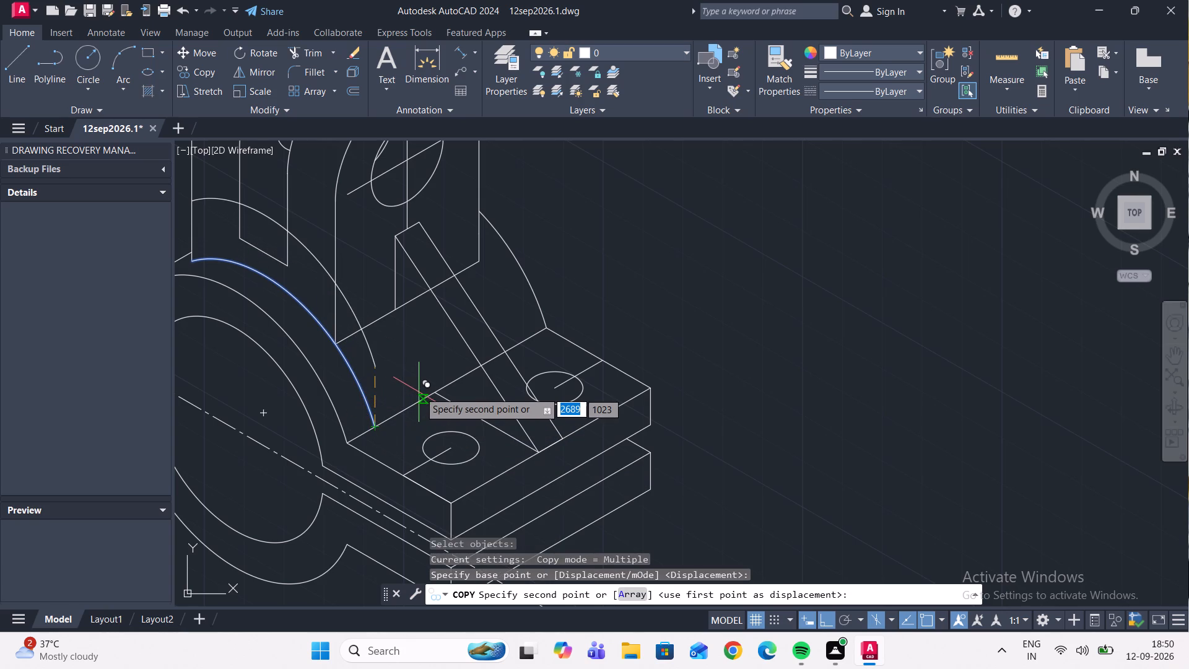
{"action": "key", "text": "F5"}
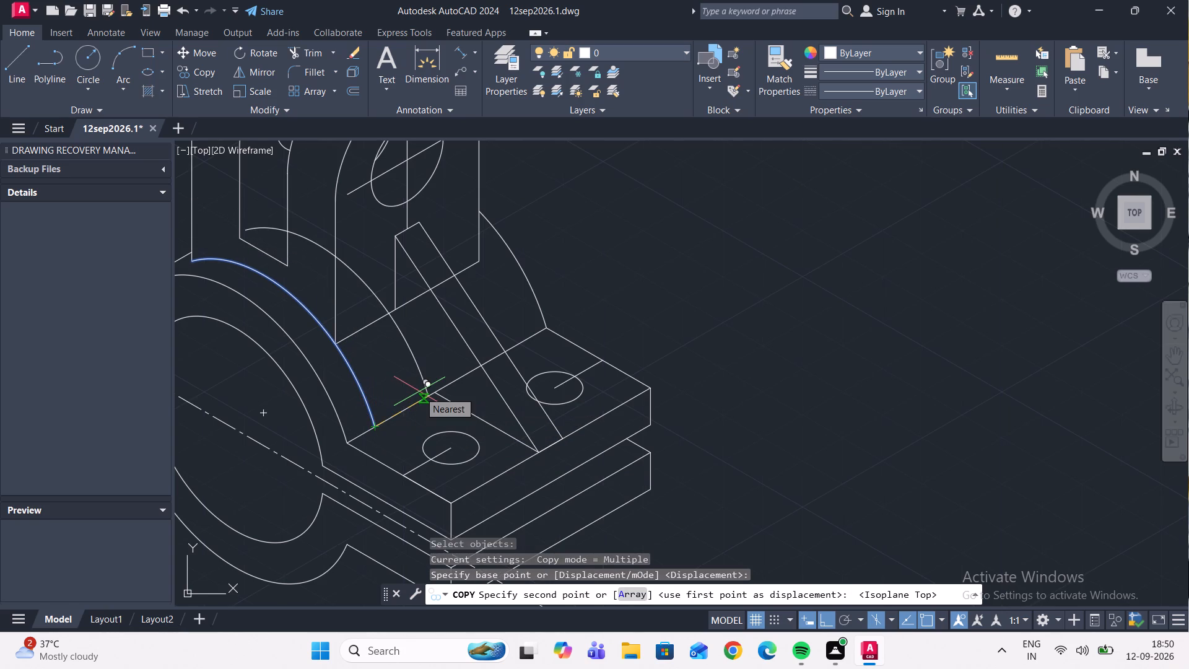
{"action": "scroll", "coordinate": [437, 396], "scroll_direction": "up", "scroll_amount": 2}
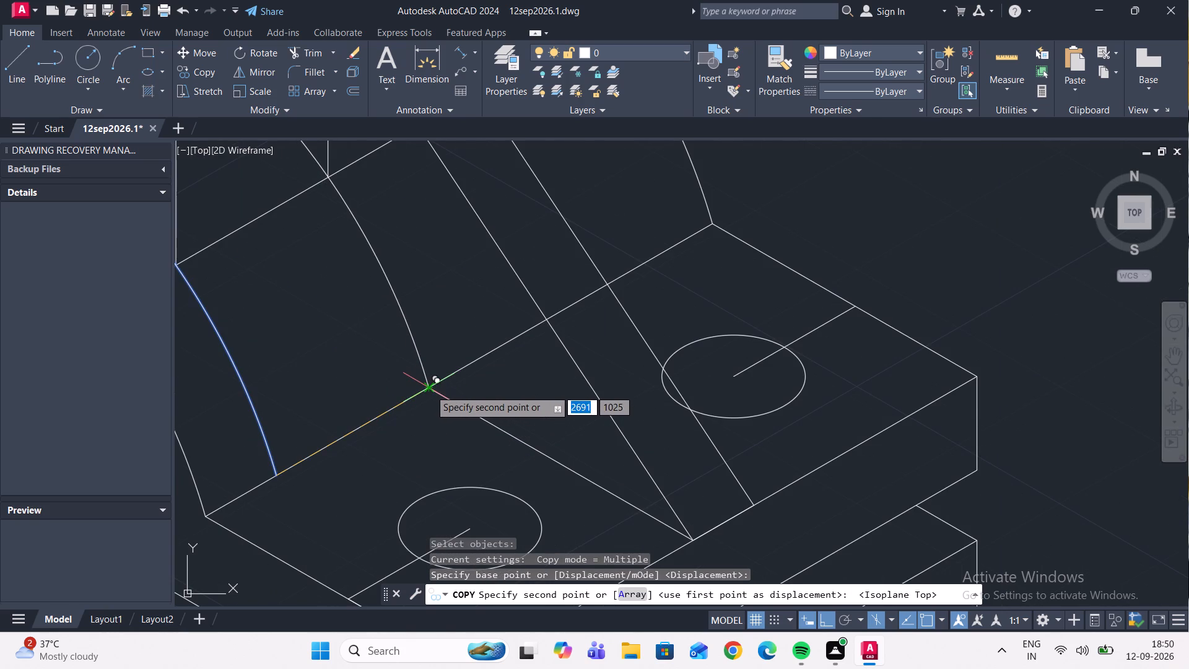
{"action": "left_click", "coordinate": [430, 390]}
{"action": "scroll", "coordinate": [422, 349], "scroll_direction": "down", "scroll_amount": 2}
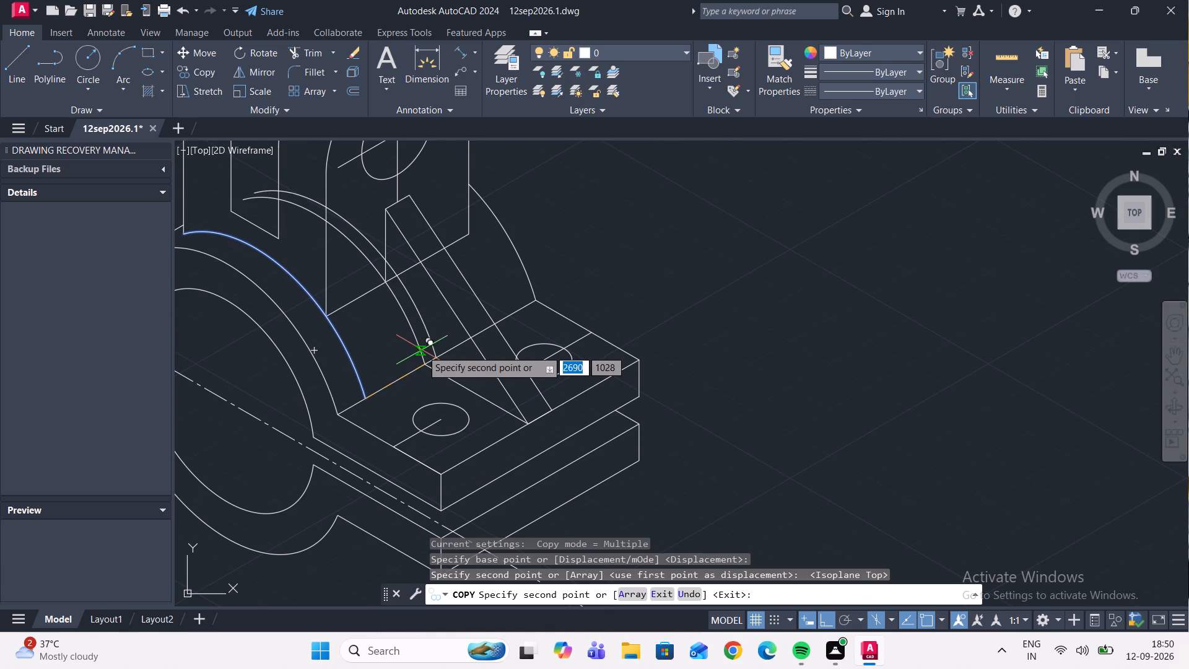
{"action": "key", "text": "Escape"}
Trim the copied arc's pieces above the front lug's bottom edge and across the gap and rear lug, keeping its lower part.
{"action": "scroll", "coordinate": [370, 326], "scroll_direction": "down", "scroll_amount": 2}
{"action": "scroll", "coordinate": [370, 304], "scroll_direction": "up", "scroll_amount": 2}
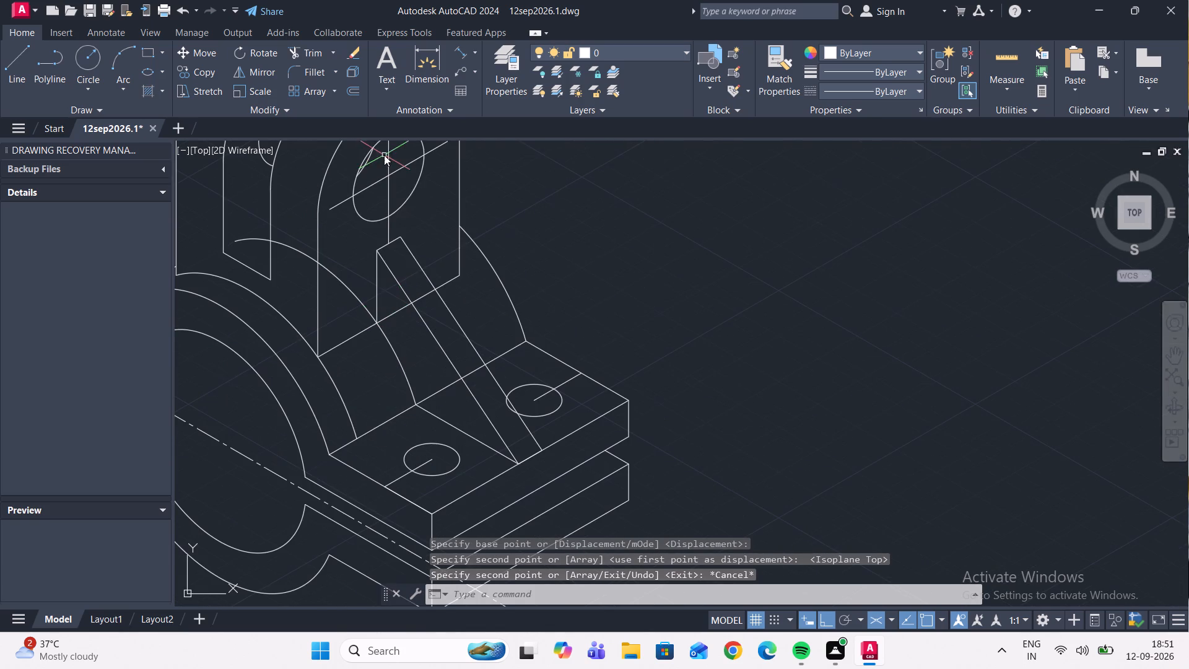
{"action": "left_click", "coordinate": [305, 50]}
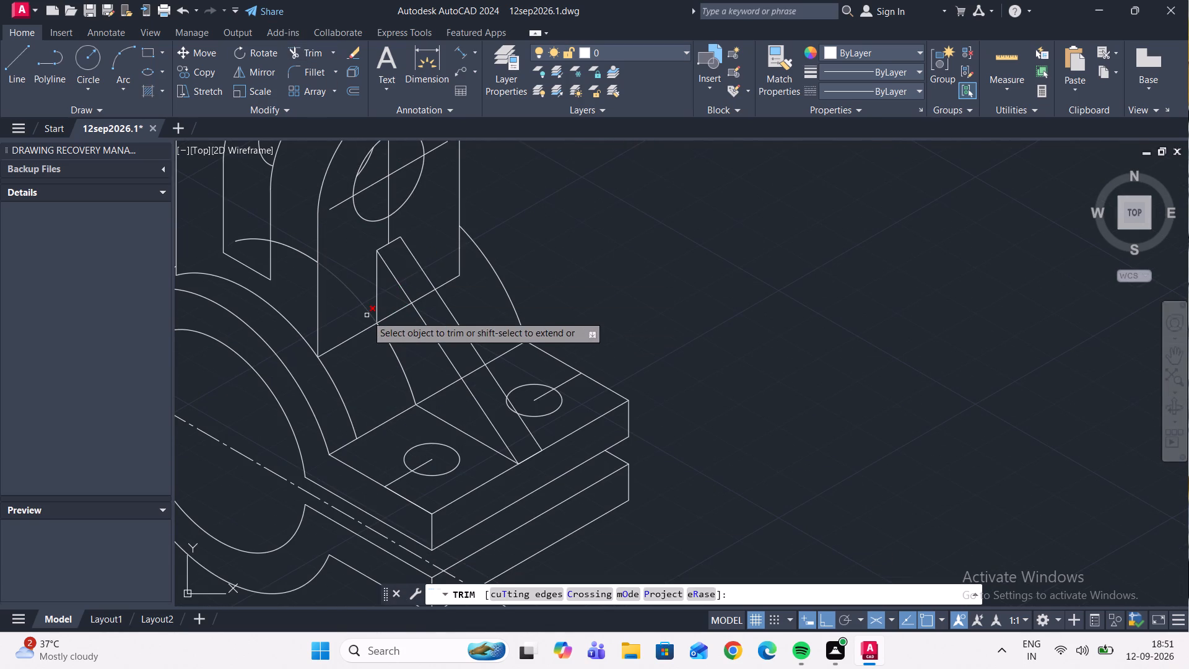
{"action": "left_click", "coordinate": [367, 310]}
{"action": "left_click", "coordinate": [310, 255]}
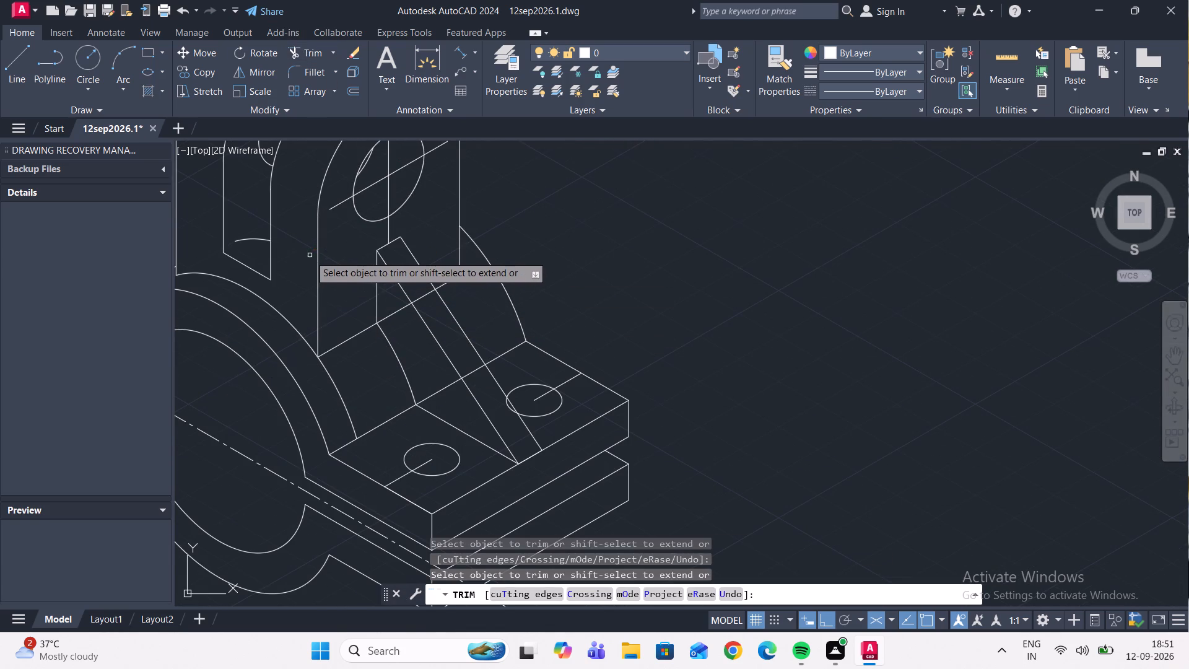
{"action": "left_click", "coordinate": [258, 240]}
{"action": "scroll", "coordinate": [260, 241], "scroll_direction": "down", "scroll_amount": 2}
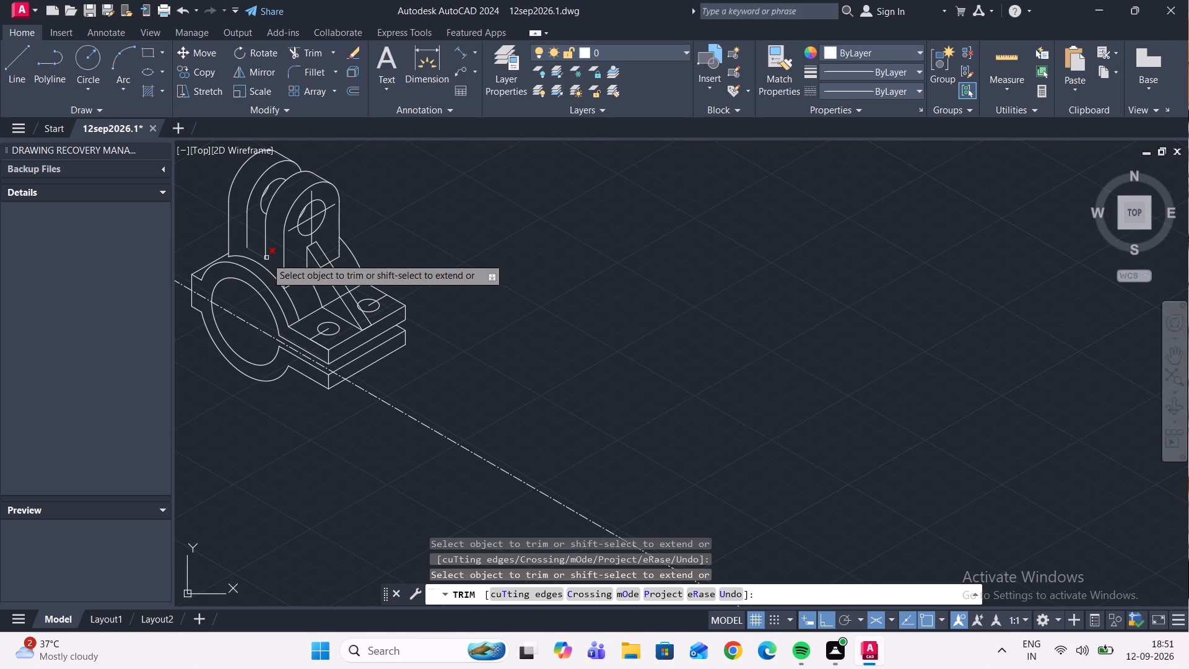
Trim the flange's rear edge between the copied arc's lower end and the sloping rib's far edge.
{"action": "middle_click_drag", "start_coordinate": [268, 260], "coordinate": [344, 331]}
{"action": "scroll", "coordinate": [394, 380], "scroll_direction": "up", "scroll_amount": 1}
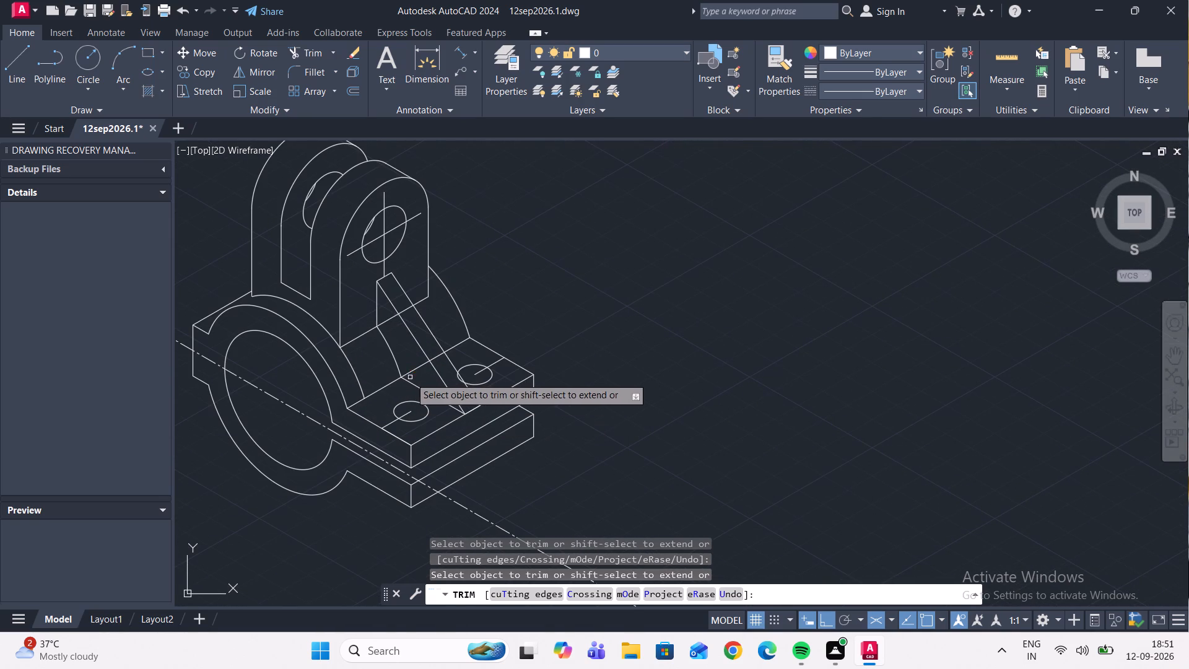
{"action": "left_click", "coordinate": [412, 371]}
{"action": "left_click", "coordinate": [438, 356]}
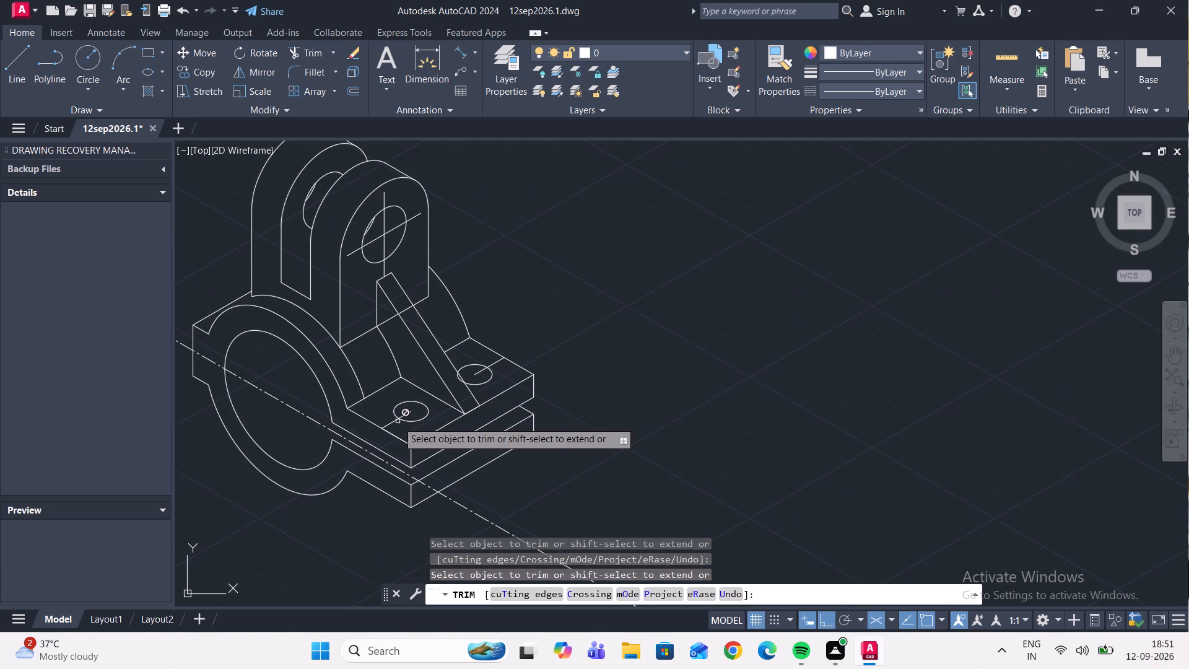
Trim away the 30° construction lines running from both flange holes' centres to the flange's side edges, undoing one stray trim.
{"action": "scroll", "coordinate": [377, 420], "scroll_direction": "down", "scroll_amount": 1}
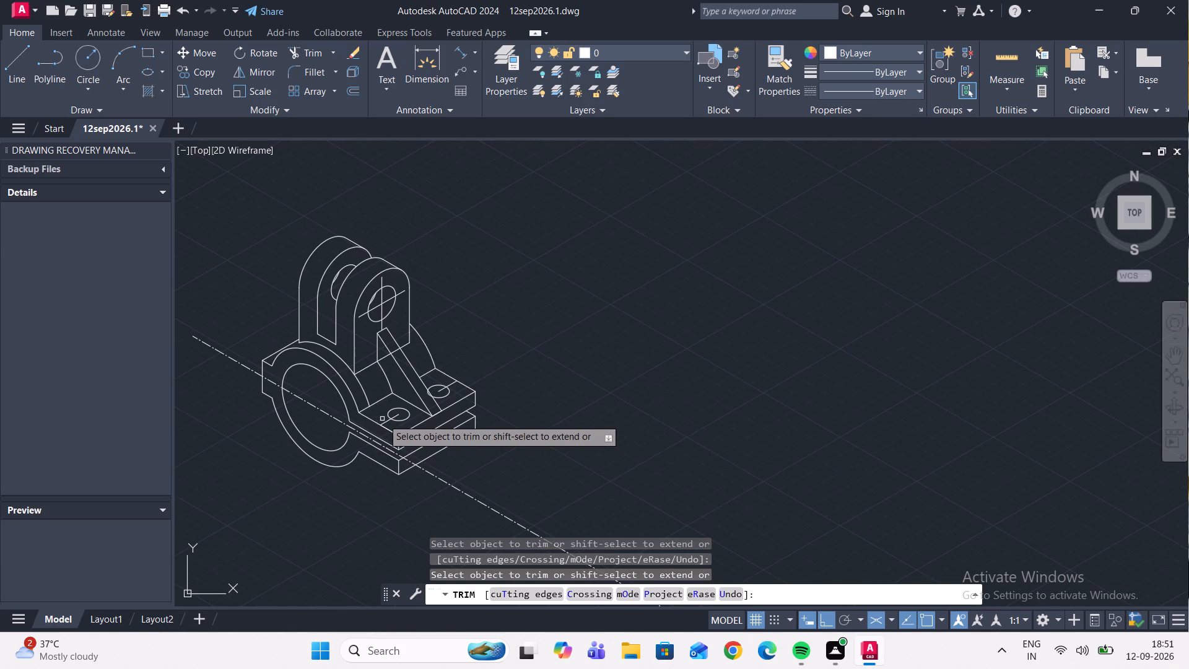
{"action": "left_click", "coordinate": [390, 432]}
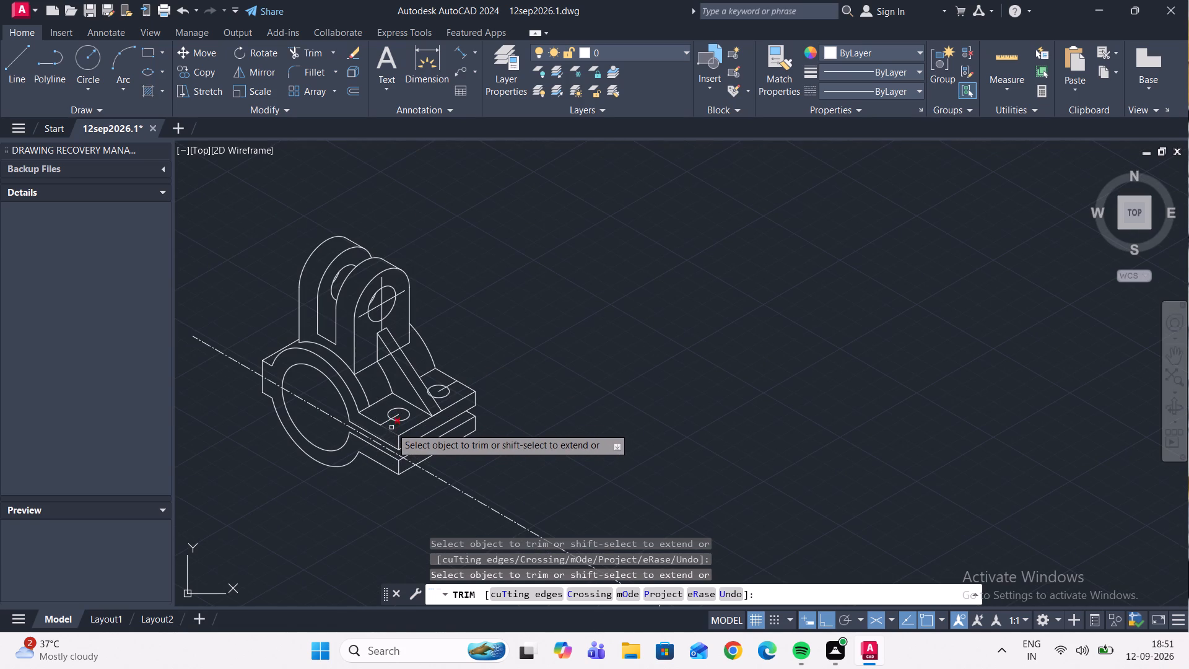
{"action": "left_click", "coordinate": [391, 429]}
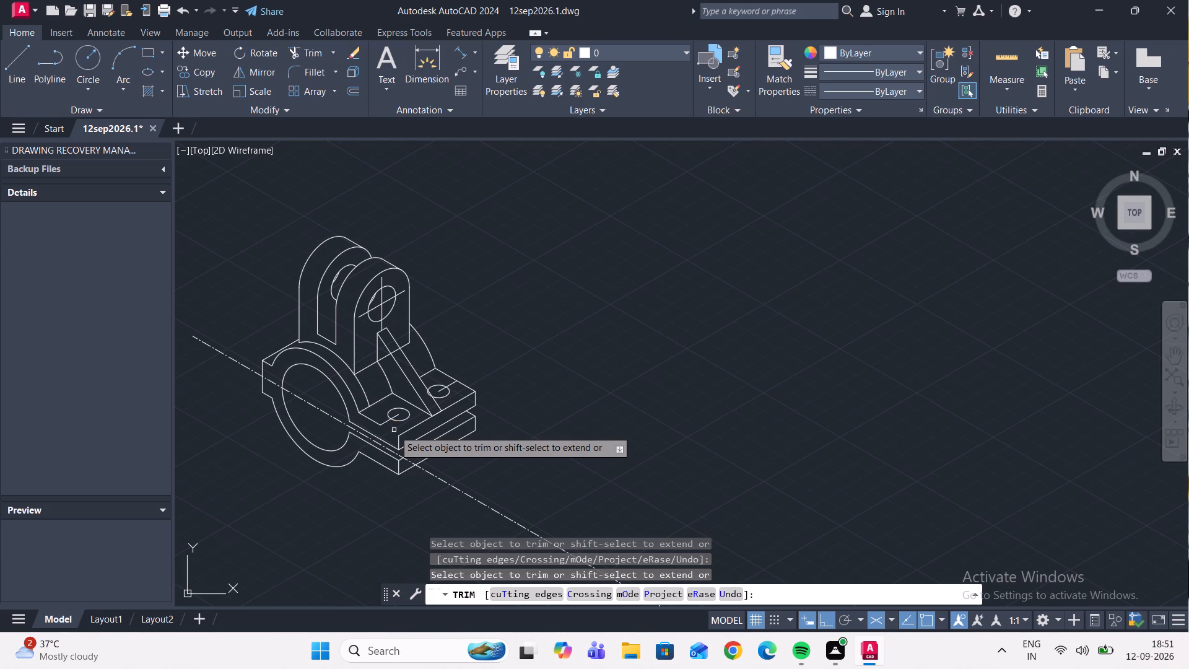
{"action": "key", "text": "ctrl+z"}
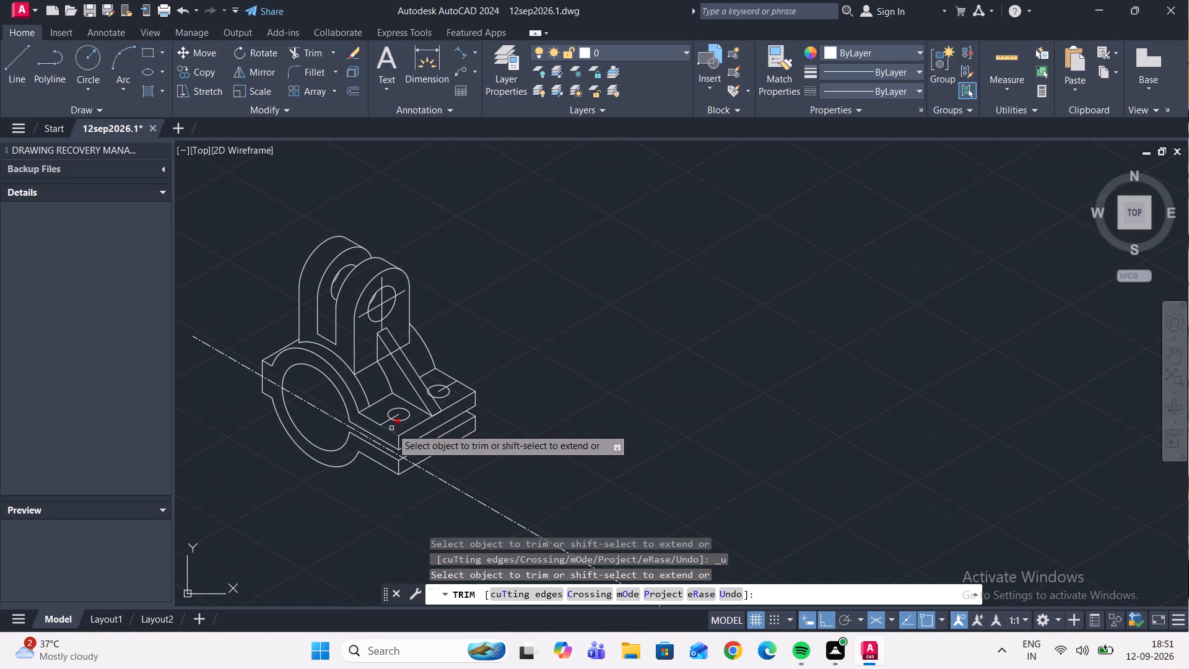
{"action": "left_click", "coordinate": [388, 421]}
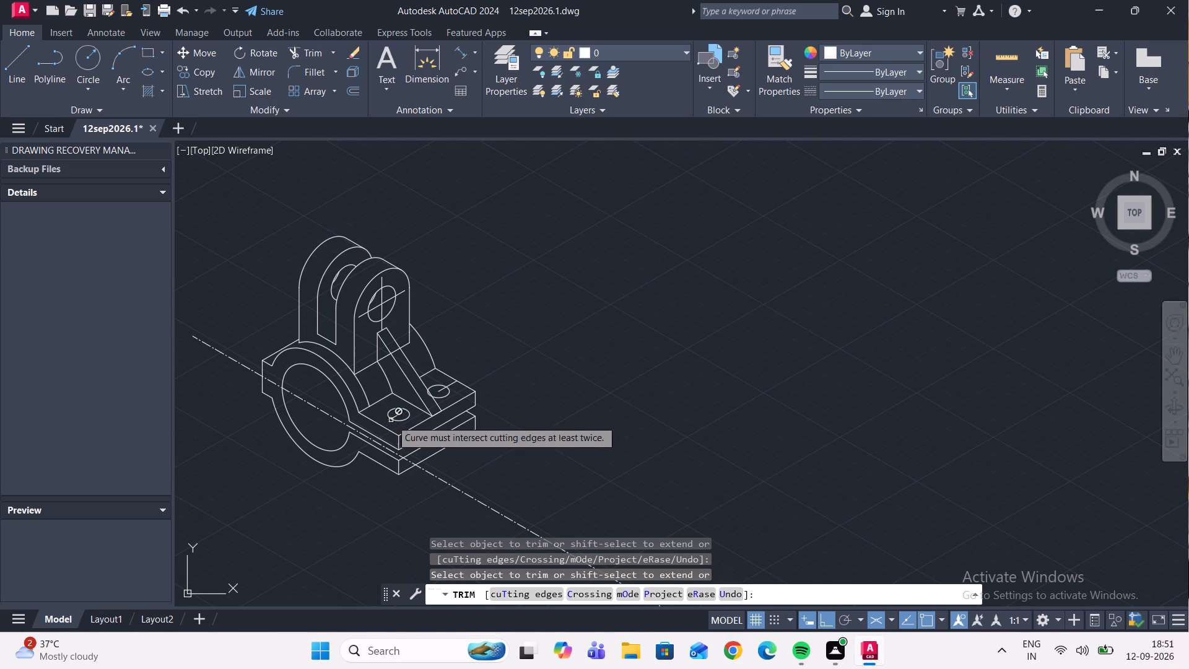
{"action": "scroll", "coordinate": [397, 419], "scroll_direction": "up", "scroll_amount": 2}
{"action": "left_click", "coordinate": [396, 413]}
{"action": "scroll", "coordinate": [399, 409], "scroll_direction": "down", "scroll_amount": 2}
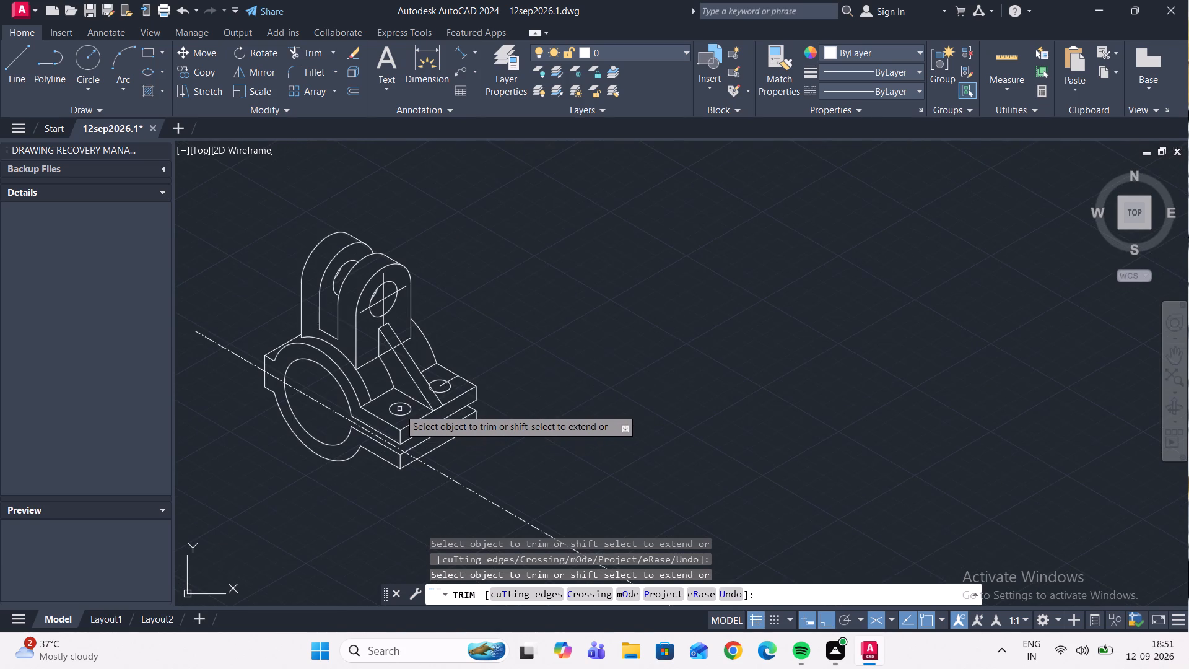
{"action": "scroll", "coordinate": [442, 385], "scroll_direction": "up", "scroll_amount": 2}
{"action": "left_click", "coordinate": [445, 385]}
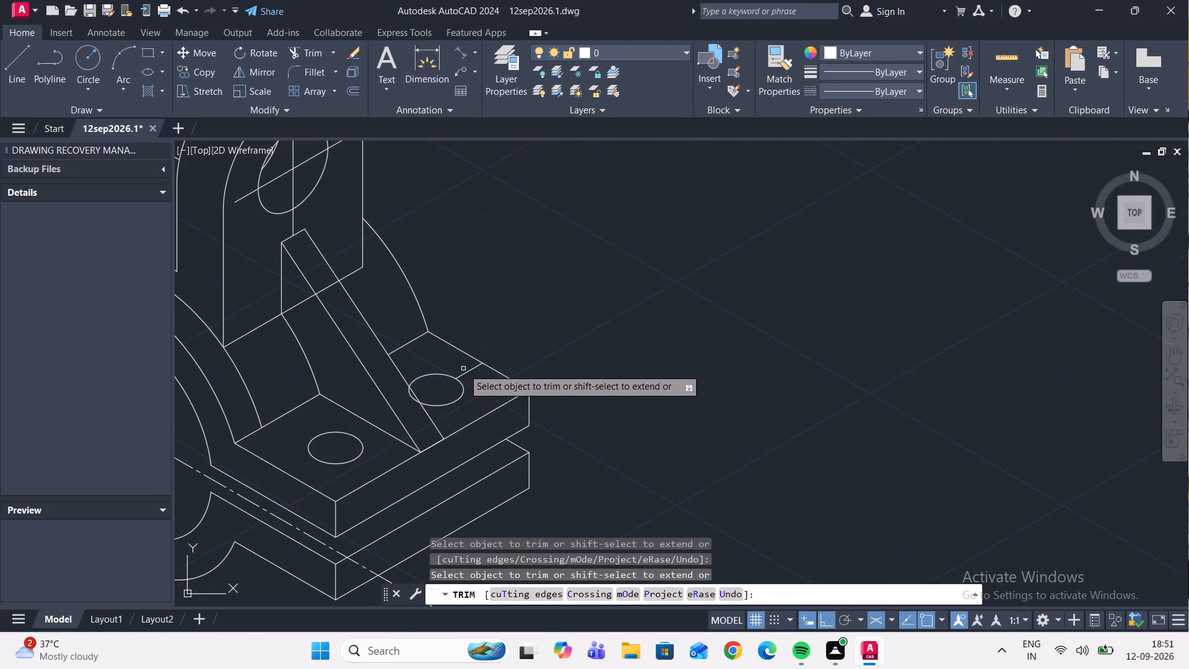
{"action": "left_click", "coordinate": [468, 373]}
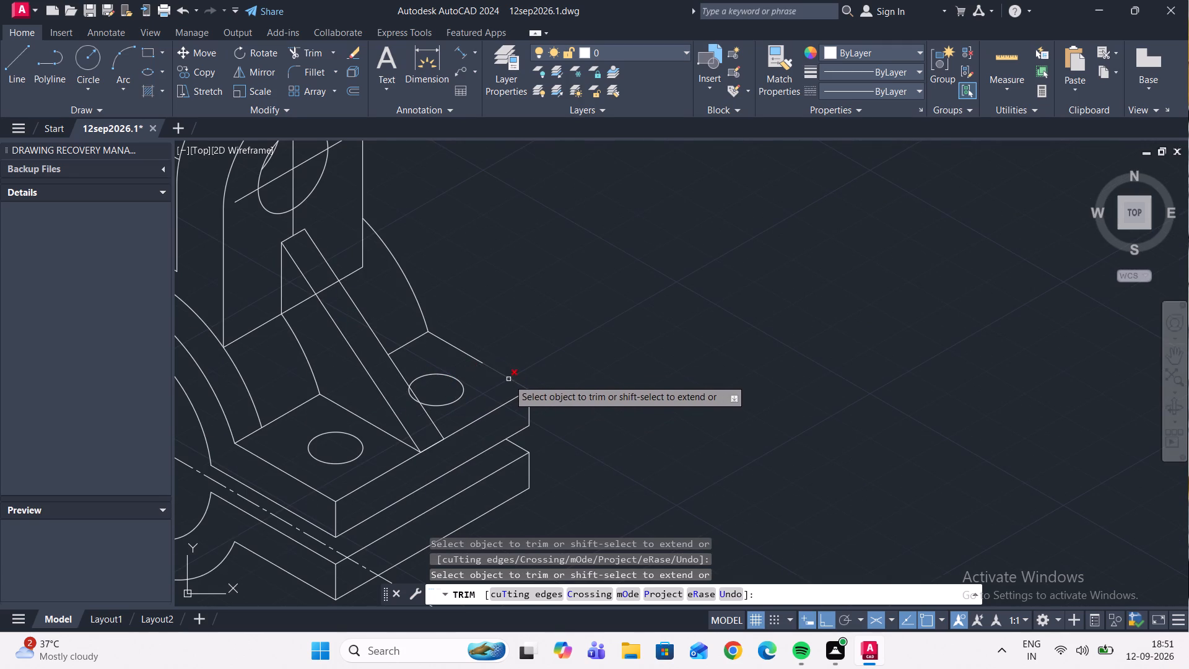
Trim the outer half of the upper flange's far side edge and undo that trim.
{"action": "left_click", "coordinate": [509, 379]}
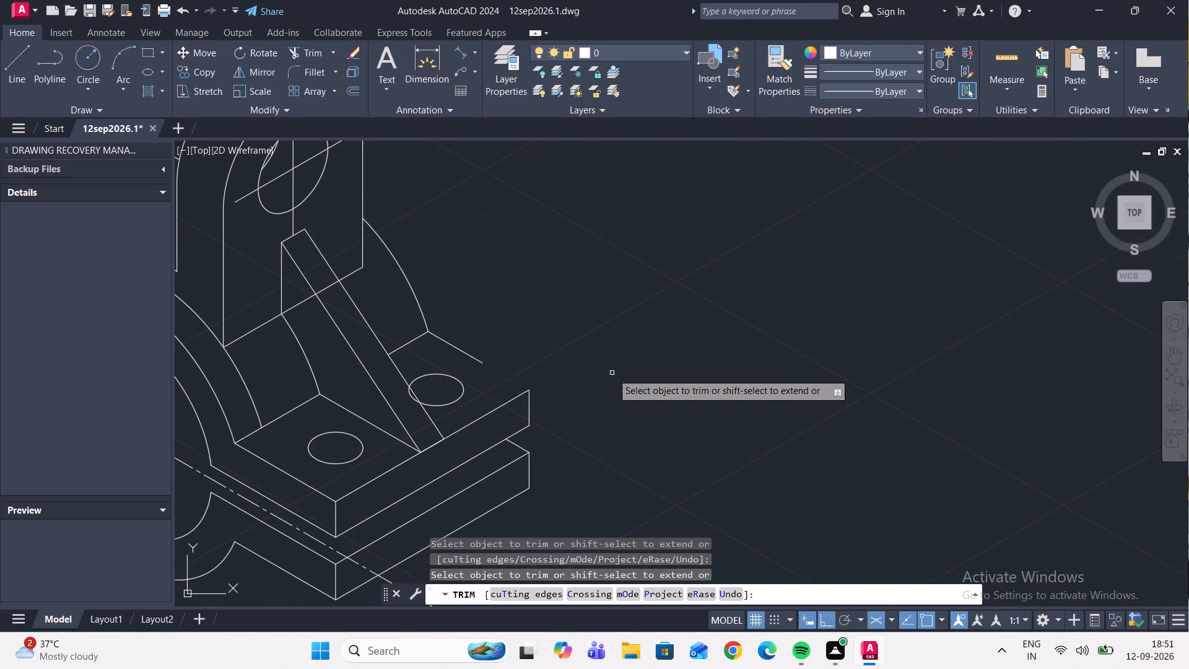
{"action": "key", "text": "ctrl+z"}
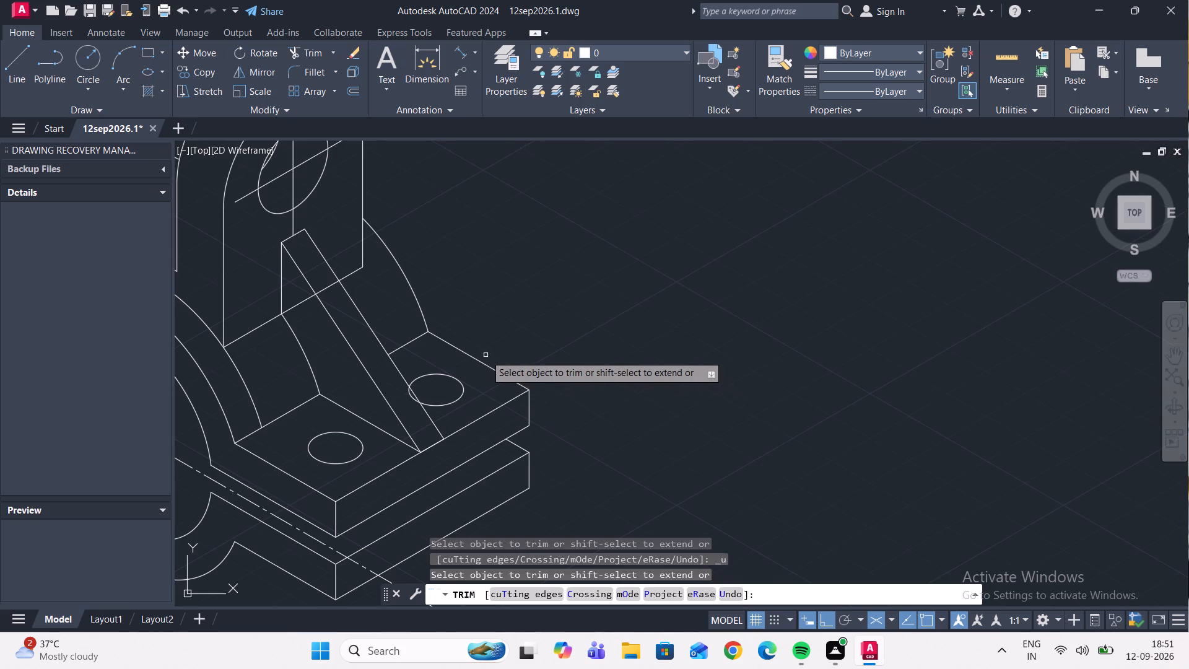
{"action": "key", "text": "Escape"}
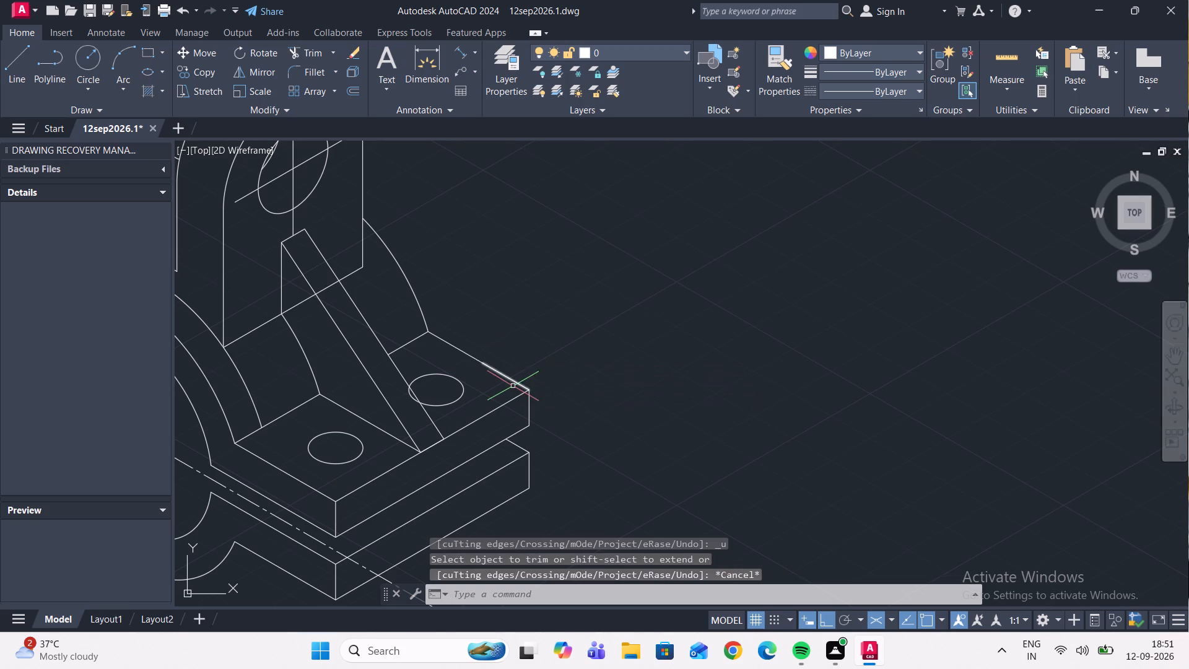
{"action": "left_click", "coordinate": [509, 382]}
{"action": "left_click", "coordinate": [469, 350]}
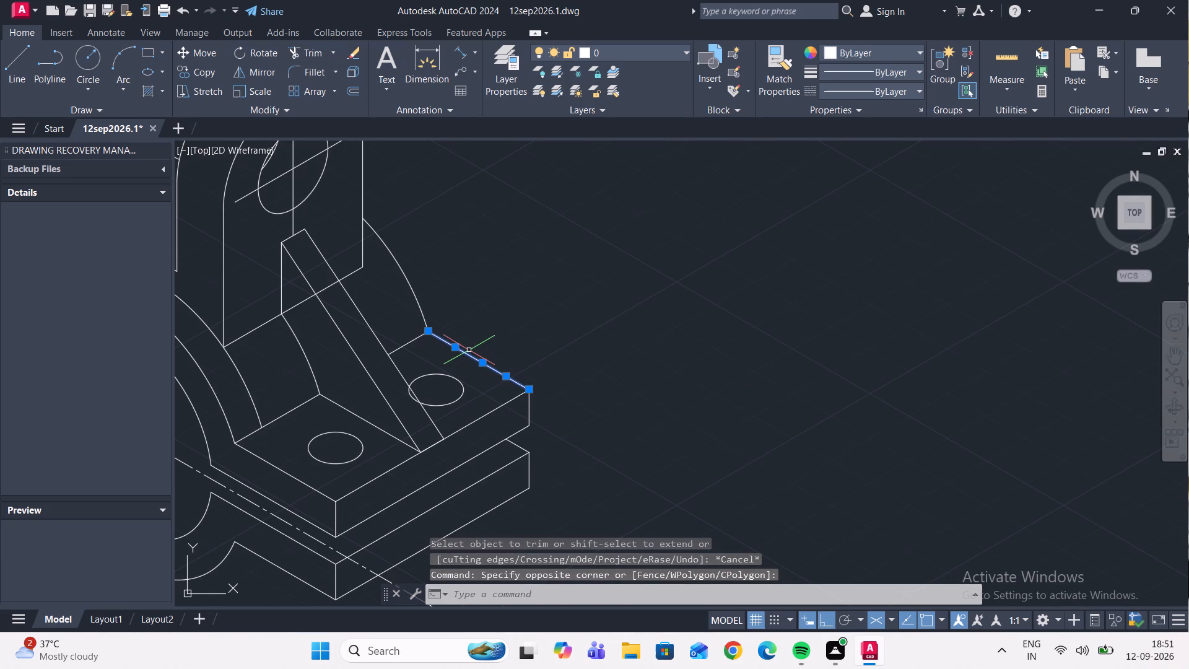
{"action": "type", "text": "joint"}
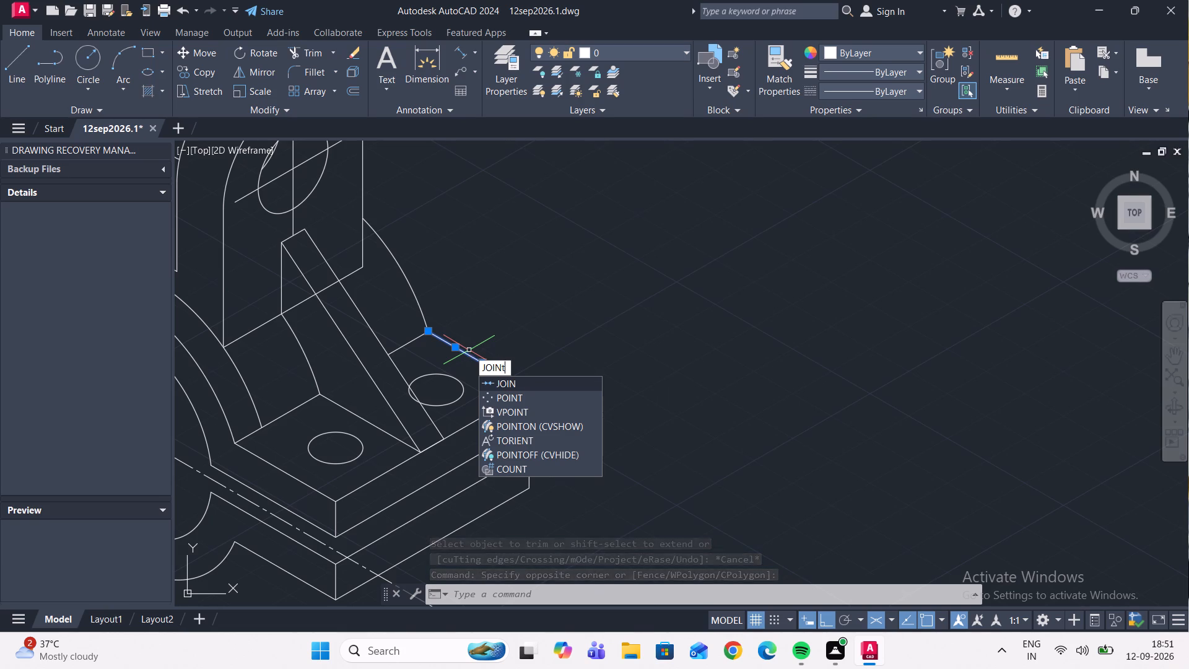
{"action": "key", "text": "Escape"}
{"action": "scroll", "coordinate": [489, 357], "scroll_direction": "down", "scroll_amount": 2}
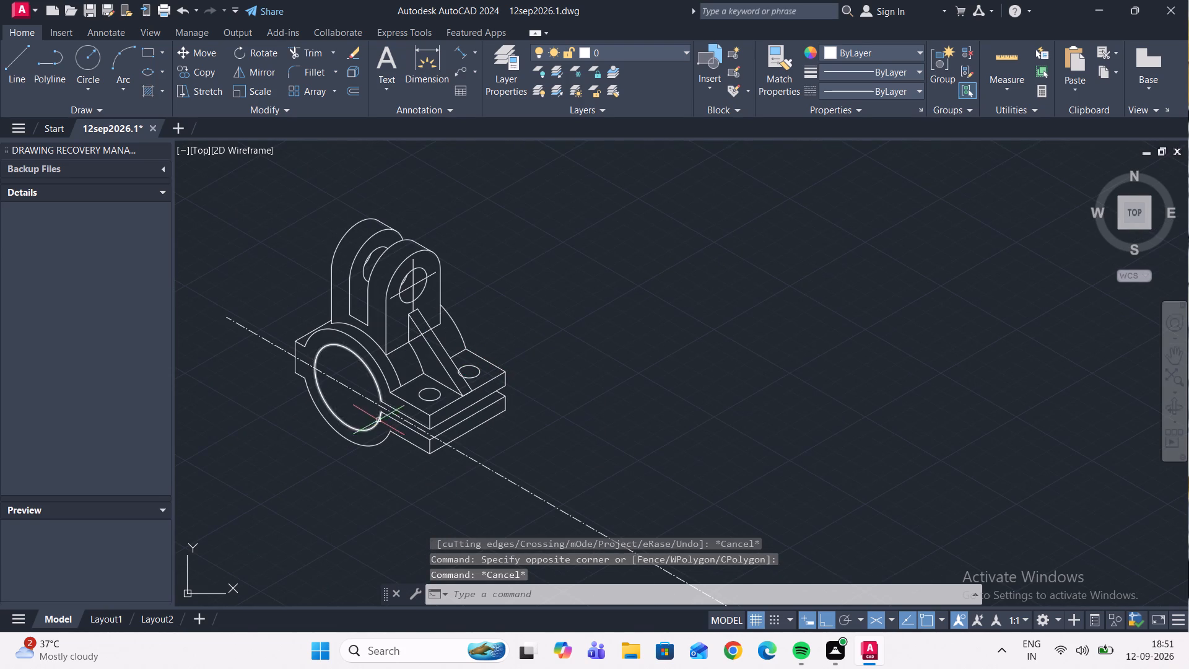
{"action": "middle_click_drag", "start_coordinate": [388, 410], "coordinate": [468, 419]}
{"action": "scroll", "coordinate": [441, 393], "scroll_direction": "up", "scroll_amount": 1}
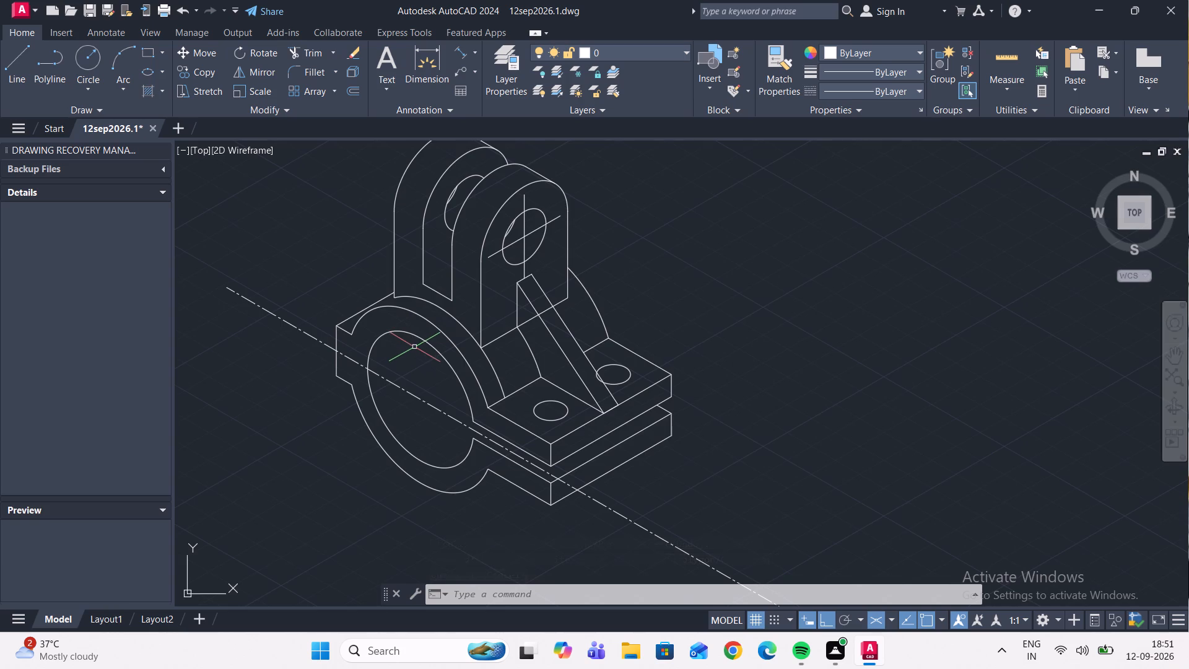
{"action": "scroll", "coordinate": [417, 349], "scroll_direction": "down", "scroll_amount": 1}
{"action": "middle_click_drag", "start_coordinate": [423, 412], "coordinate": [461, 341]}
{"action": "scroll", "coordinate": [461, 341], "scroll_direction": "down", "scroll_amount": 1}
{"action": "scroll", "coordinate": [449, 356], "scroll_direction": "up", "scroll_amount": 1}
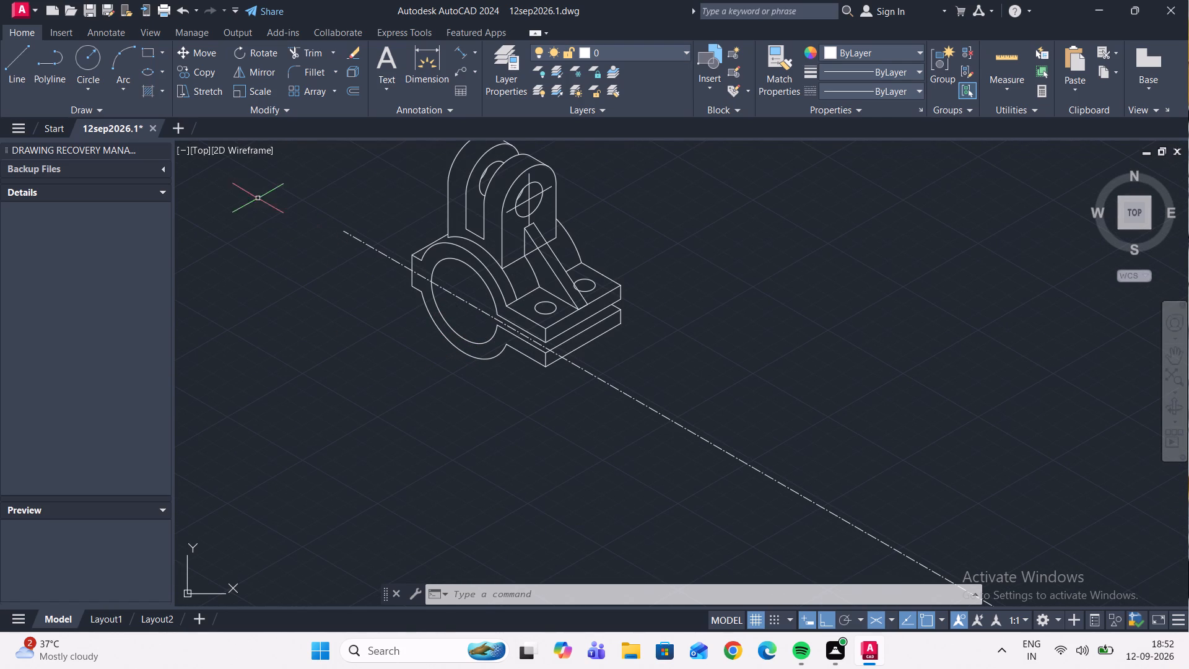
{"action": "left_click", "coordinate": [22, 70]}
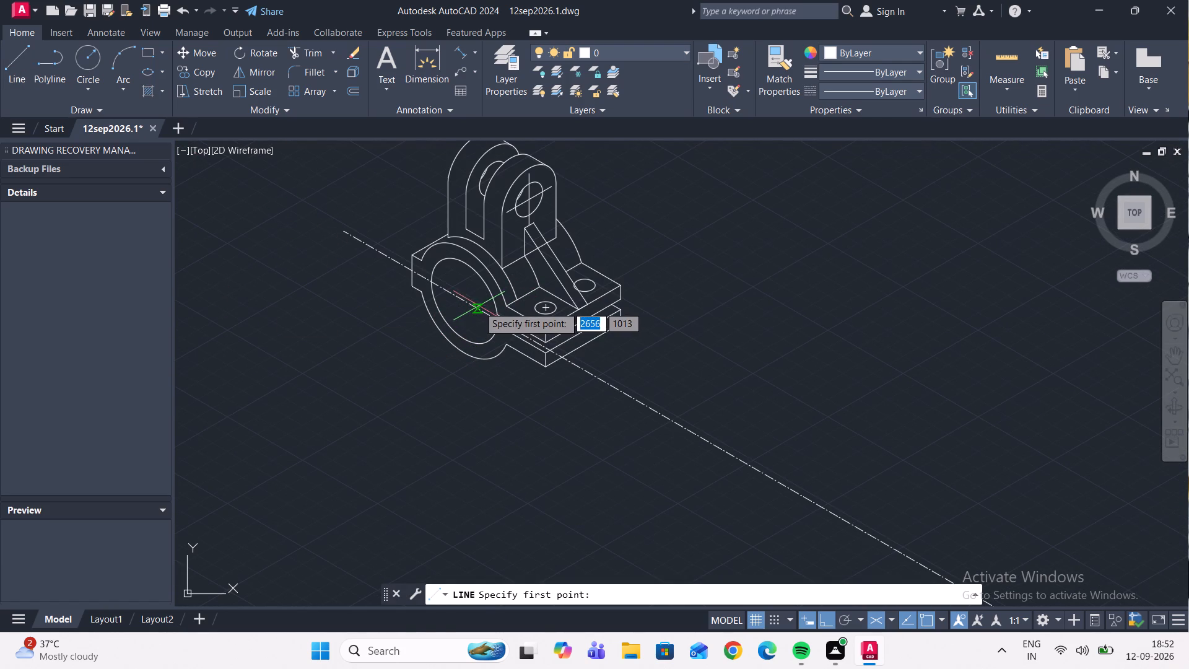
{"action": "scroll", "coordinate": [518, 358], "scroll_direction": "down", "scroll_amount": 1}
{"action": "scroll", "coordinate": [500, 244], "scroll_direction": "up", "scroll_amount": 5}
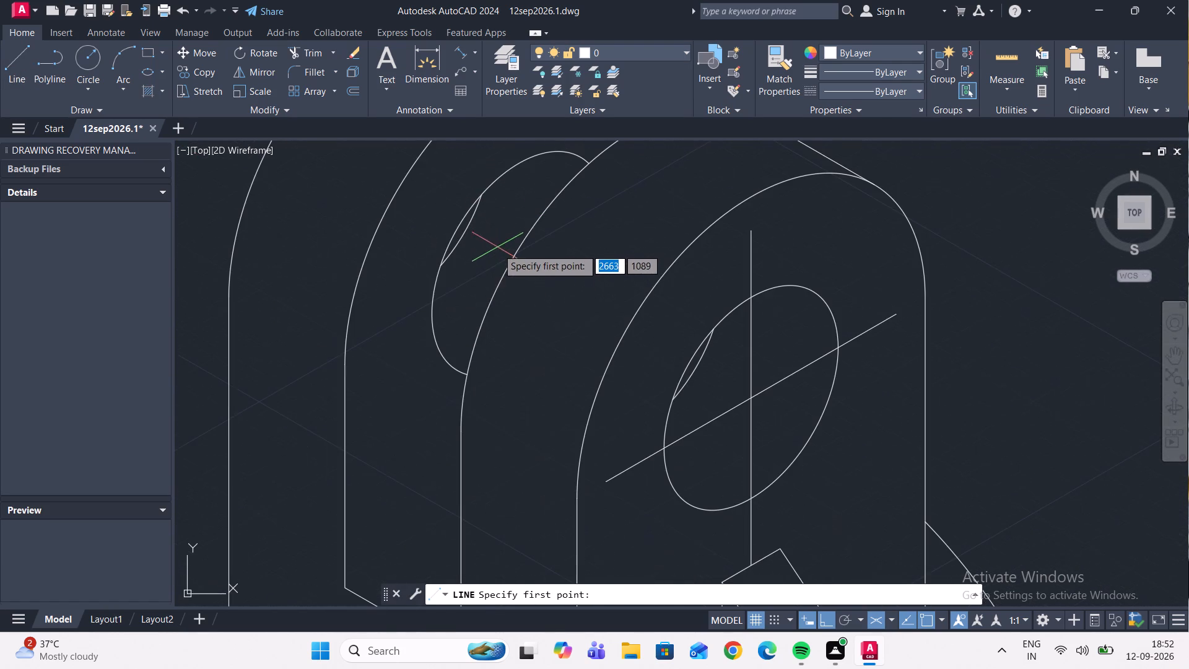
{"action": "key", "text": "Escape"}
Copy the two crossing centre lines from the front lug's hole centre to the rear lug's hole centre.
{"action": "left_click", "coordinate": [790, 419]}
{"action": "left_click", "coordinate": [731, 372]}
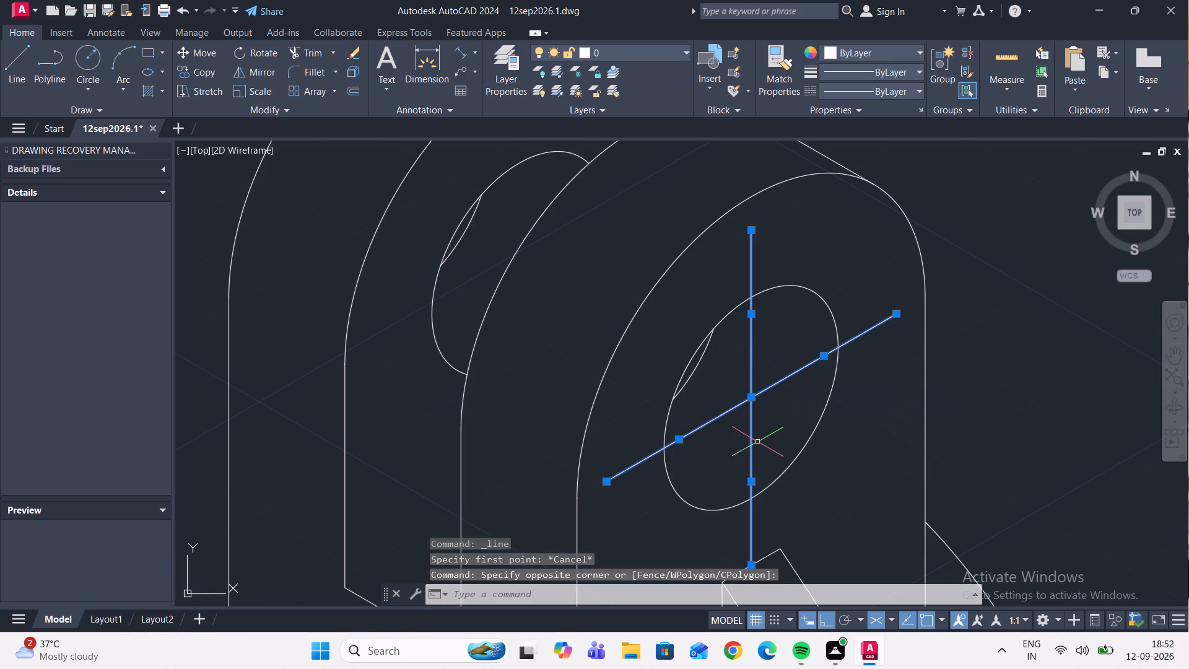
{"action": "left_click", "coordinate": [204, 75]}
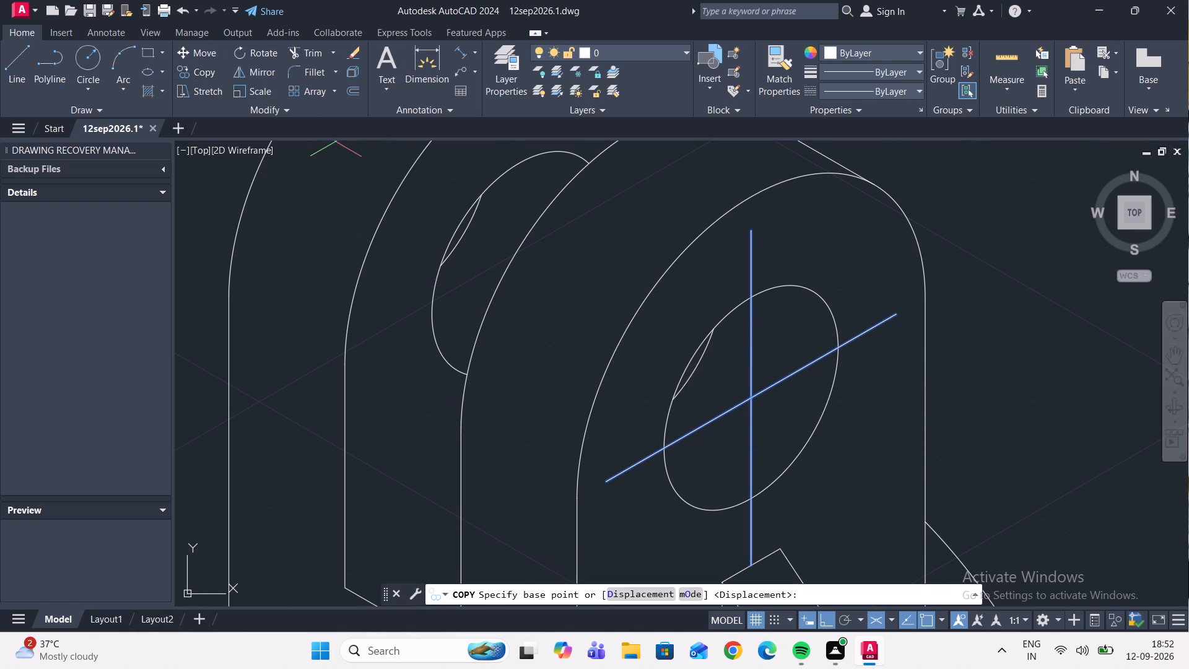
{"action": "left_click", "coordinate": [753, 396]}
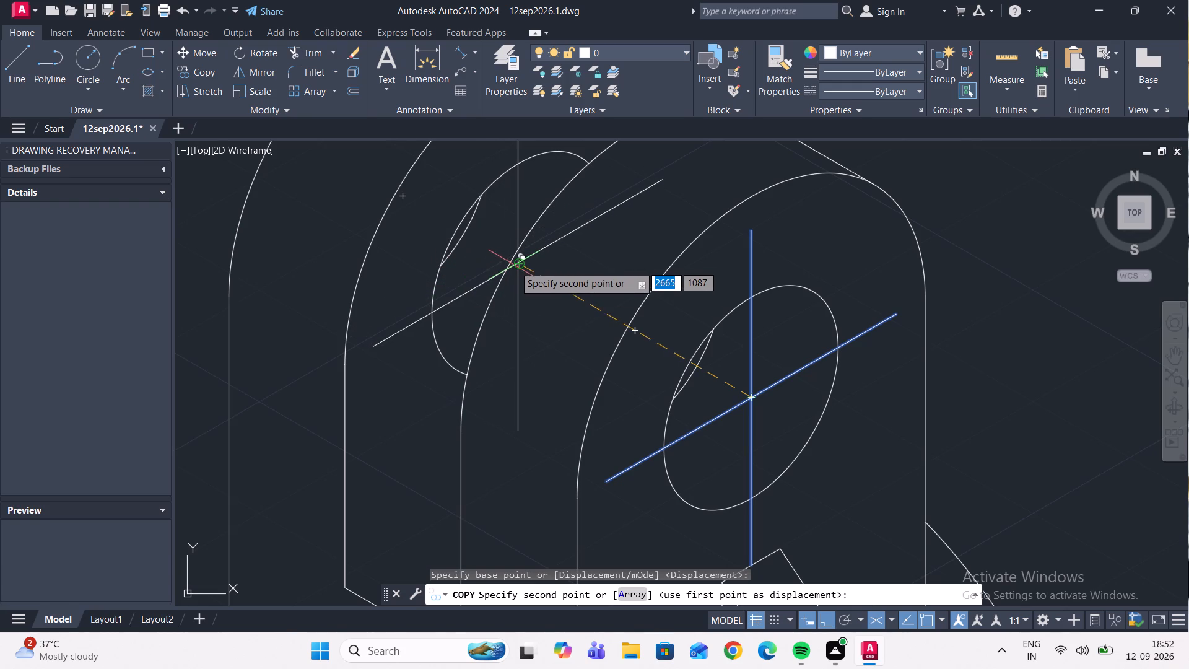
{"action": "scroll", "coordinate": [518, 266], "scroll_direction": "up", "scroll_amount": 1}
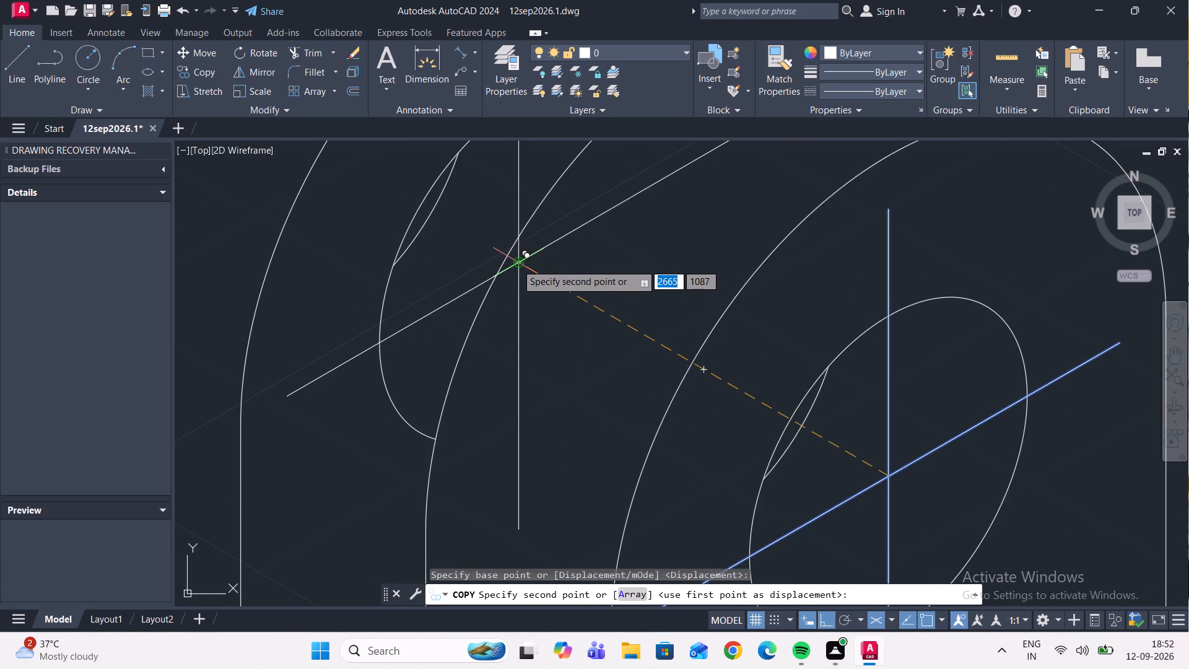
{"action": "left_click", "coordinate": [516, 264]}
{"action": "scroll", "coordinate": [552, 253], "scroll_direction": "down", "scroll_amount": 2}
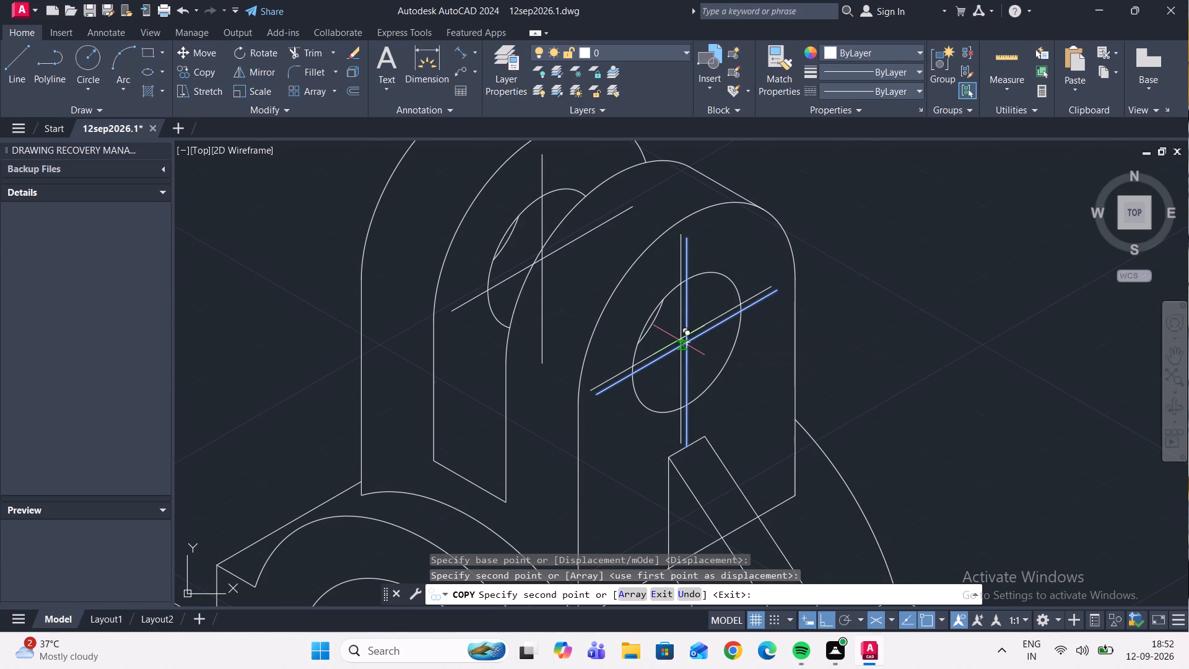
{"action": "key", "text": "Escape"}
Trim the copied centre lines where they pass behind the front lug's outline, keeping the parts on the rear lug.
{"action": "scroll", "coordinate": [594, 254], "scroll_direction": "up", "scroll_amount": 1}
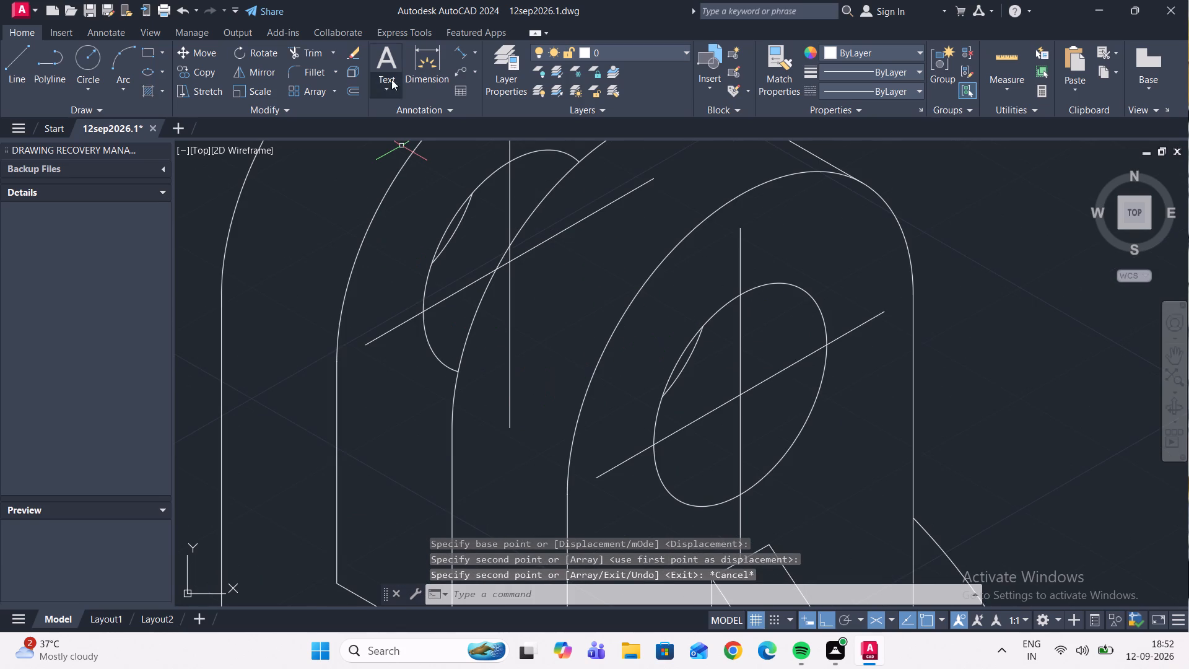
{"action": "left_click", "coordinate": [309, 53]}
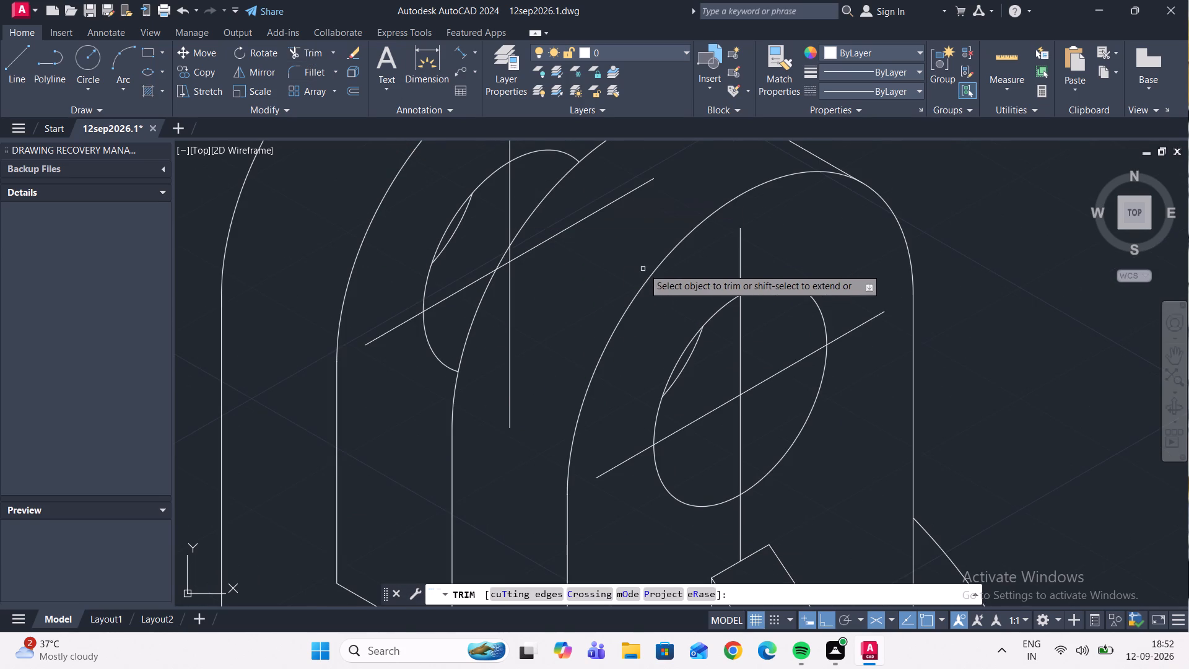
{"action": "left_click", "coordinate": [553, 236]}
{"action": "scroll", "coordinate": [510, 261], "scroll_direction": "up", "scroll_amount": 1}
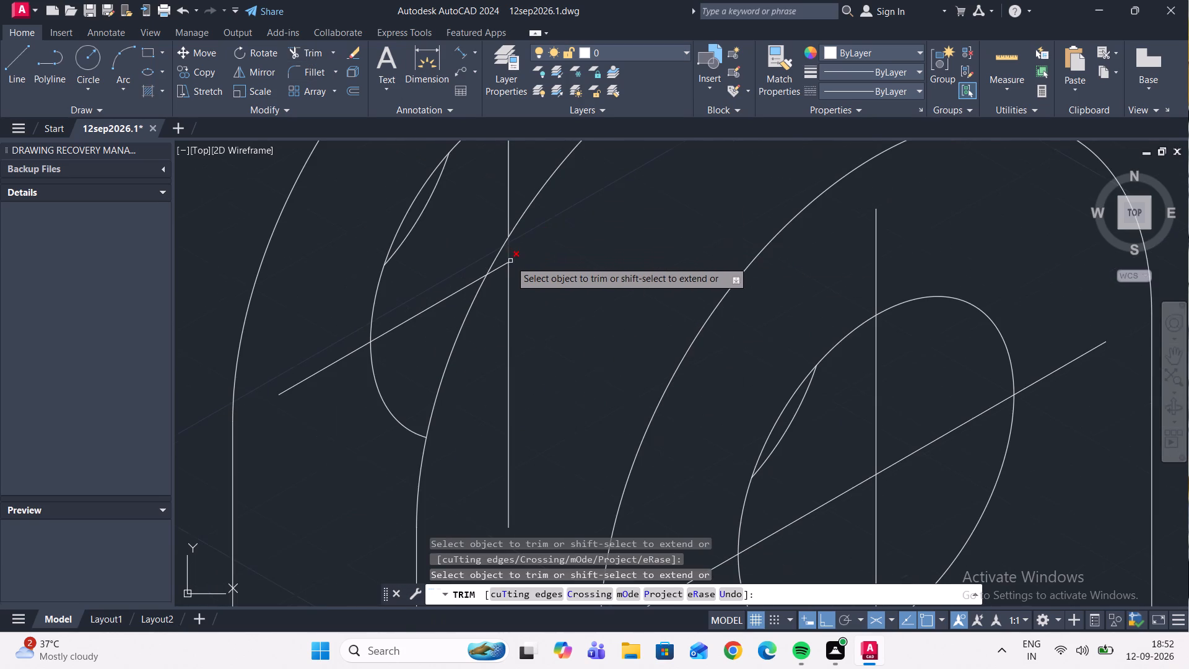
{"action": "left_click", "coordinate": [510, 252]}
{"action": "left_click", "coordinate": [506, 263]}
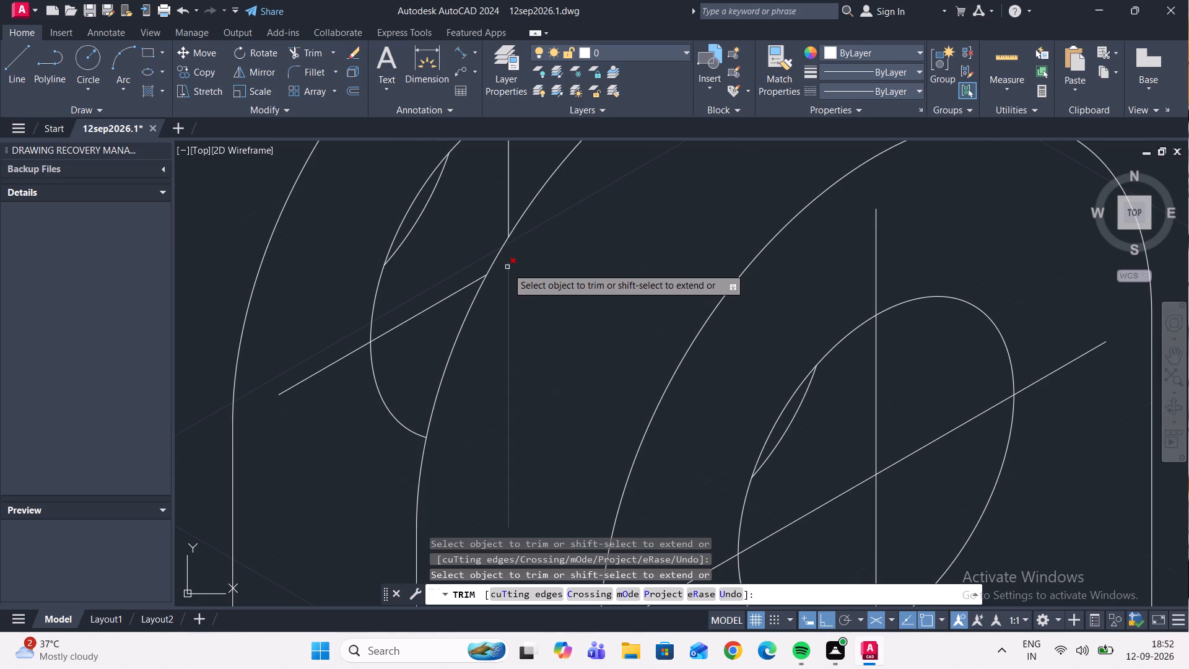
{"action": "left_click", "coordinate": [508, 269]}
{"action": "scroll", "coordinate": [518, 275], "scroll_direction": "down", "scroll_amount": 4}
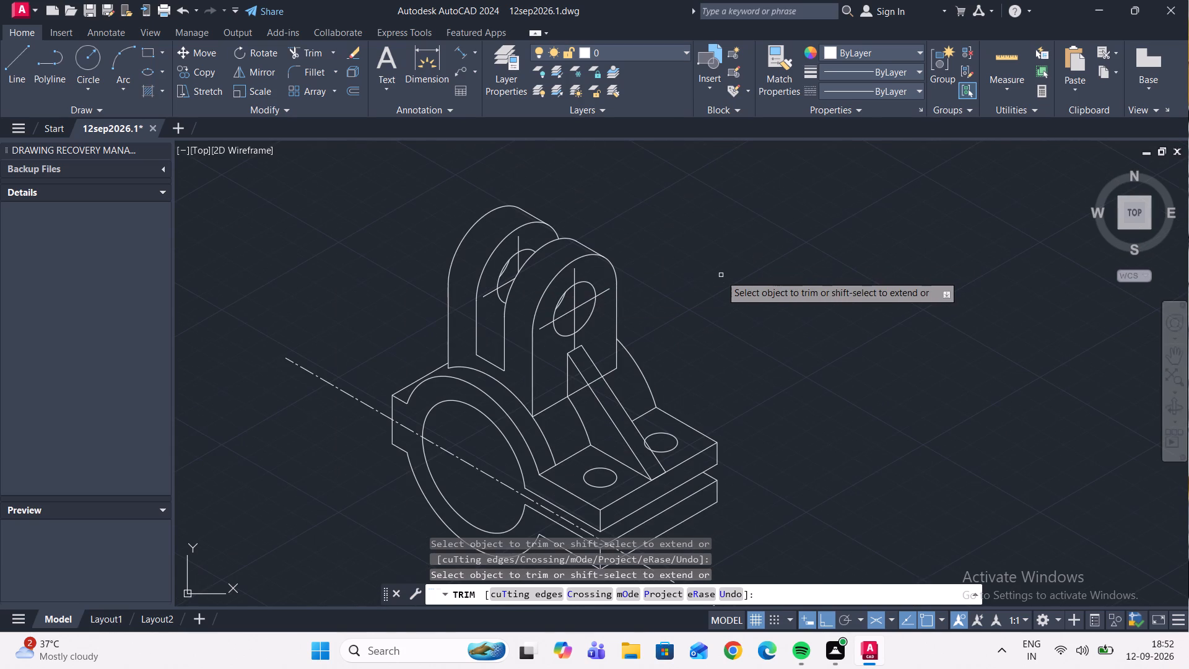
Set the current linetype to CENTER2.
{"action": "left_click", "coordinate": [919, 89]}
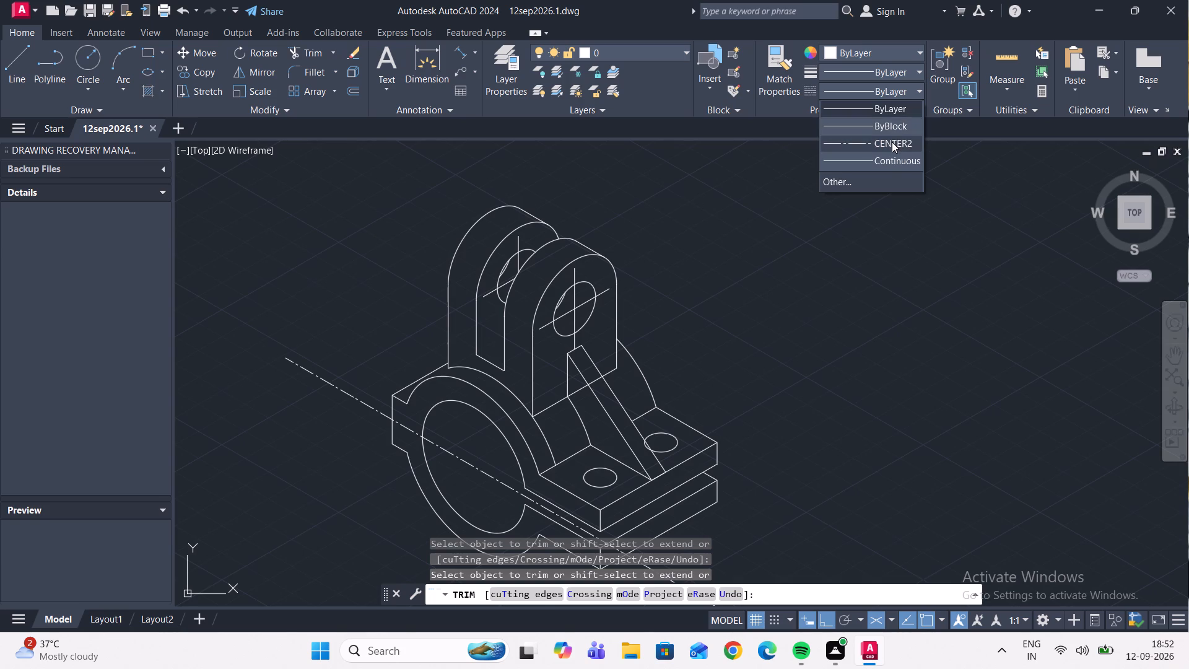
{"action": "left_click", "coordinate": [892, 142]}
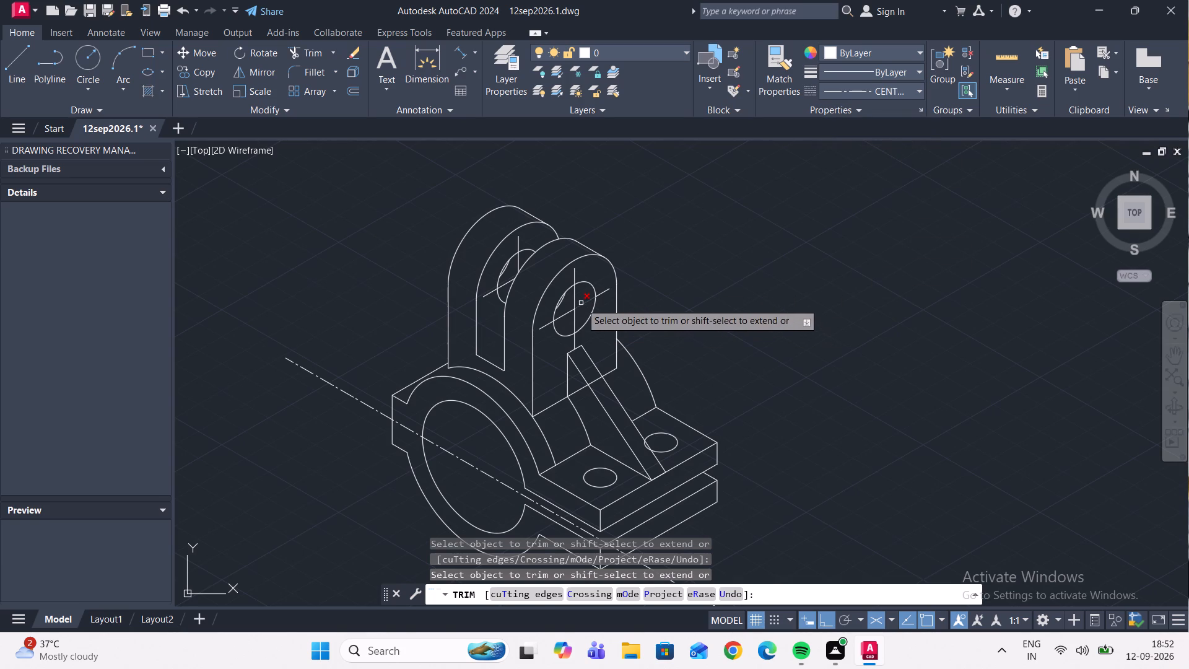
{"action": "key", "text": "Escape"}
Match the properties of the long dash-dot axis line onto the crossing centre lines of both lug holes.
{"action": "scroll", "coordinate": [765, 295], "scroll_direction": "down", "scroll_amount": 2}
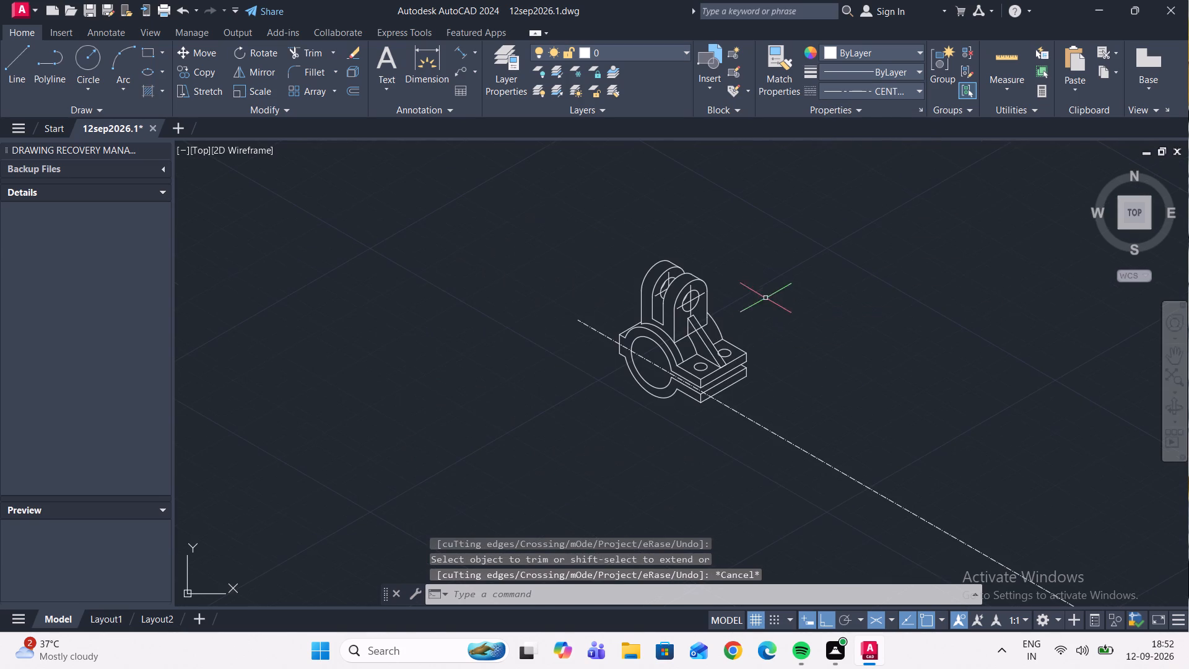
{"action": "left_click", "coordinate": [767, 77]}
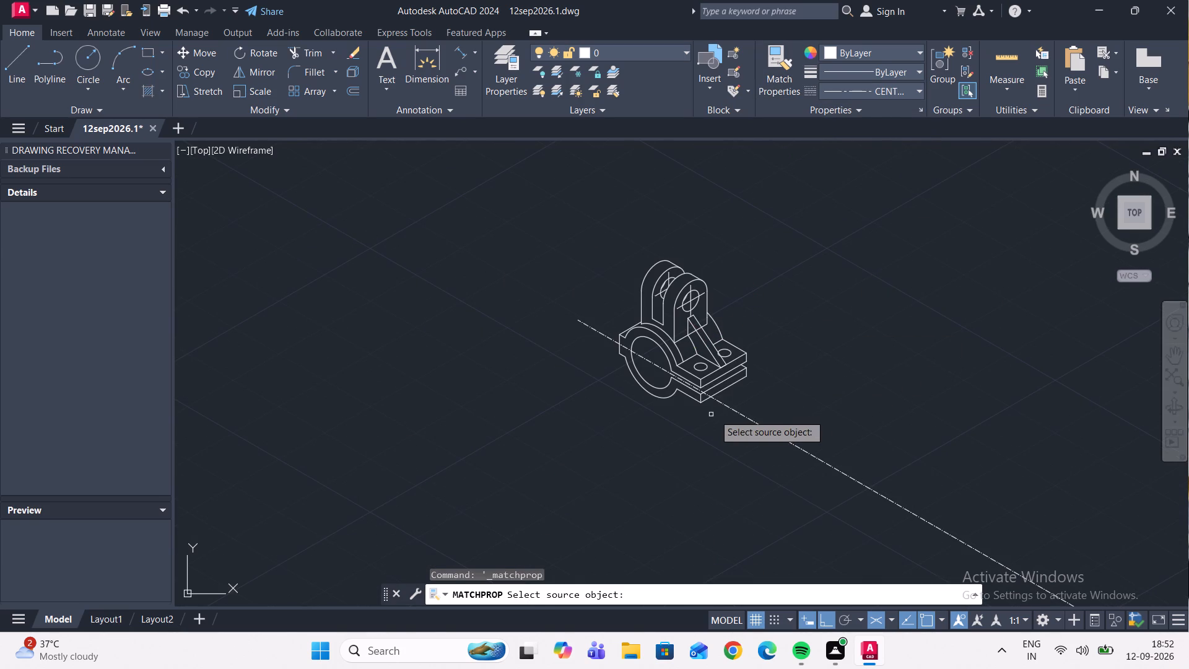
{"action": "left_click", "coordinate": [732, 409]}
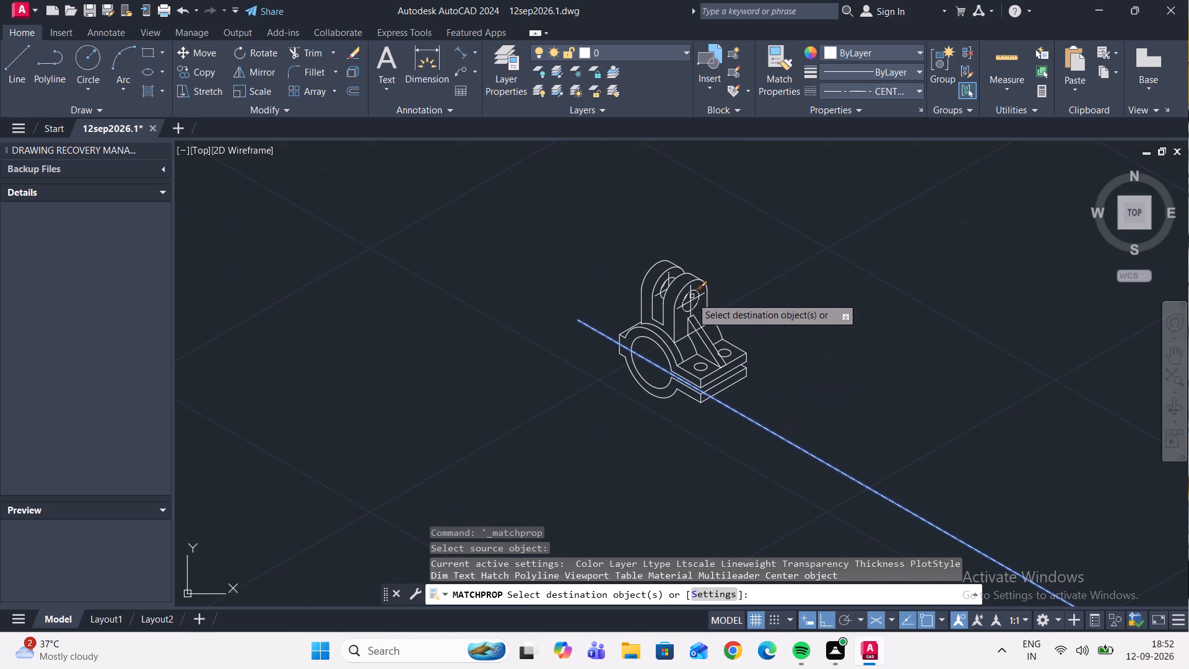
{"action": "scroll", "coordinate": [692, 301], "scroll_direction": "up", "scroll_amount": 4}
{"action": "left_click", "coordinate": [695, 292]}
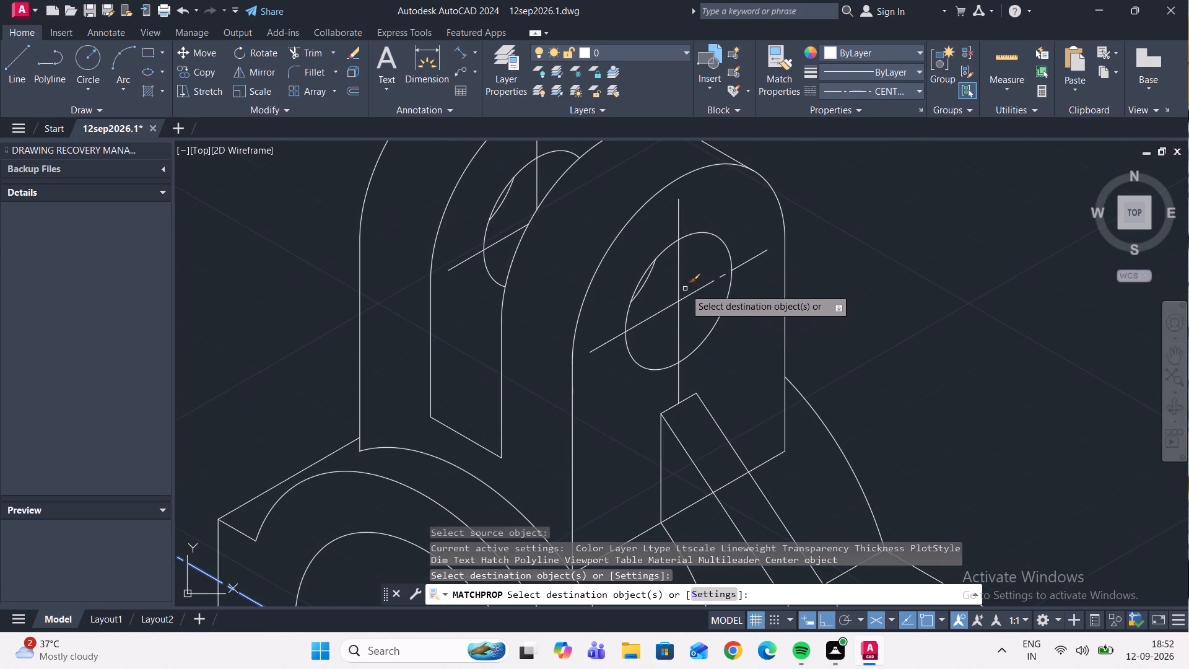
{"action": "left_click", "coordinate": [678, 287]}
{"action": "left_click", "coordinate": [679, 330]}
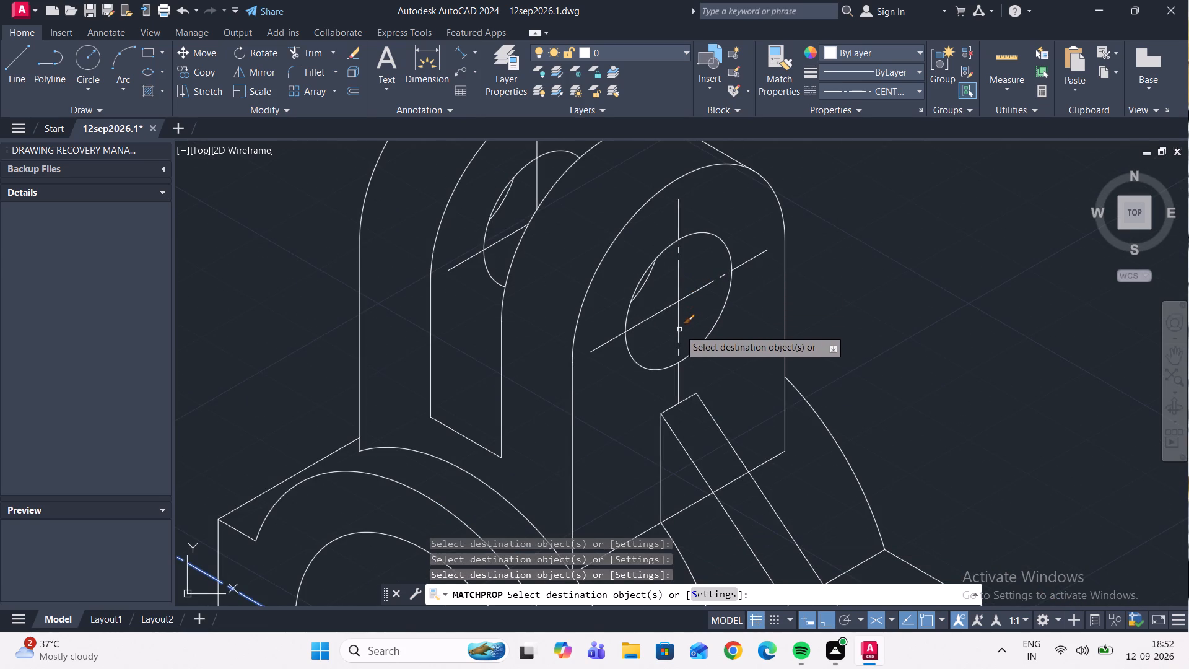
{"action": "left_click", "coordinate": [655, 318]}
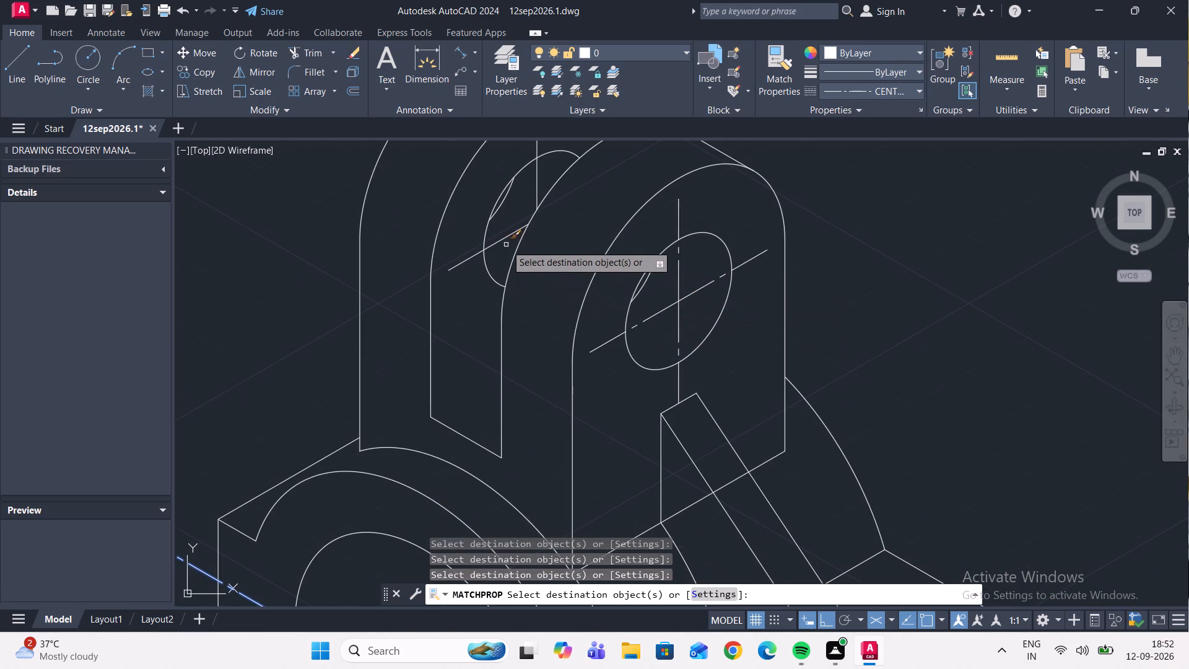
{"action": "left_click", "coordinate": [505, 240]}
{"action": "left_click", "coordinate": [537, 192]}
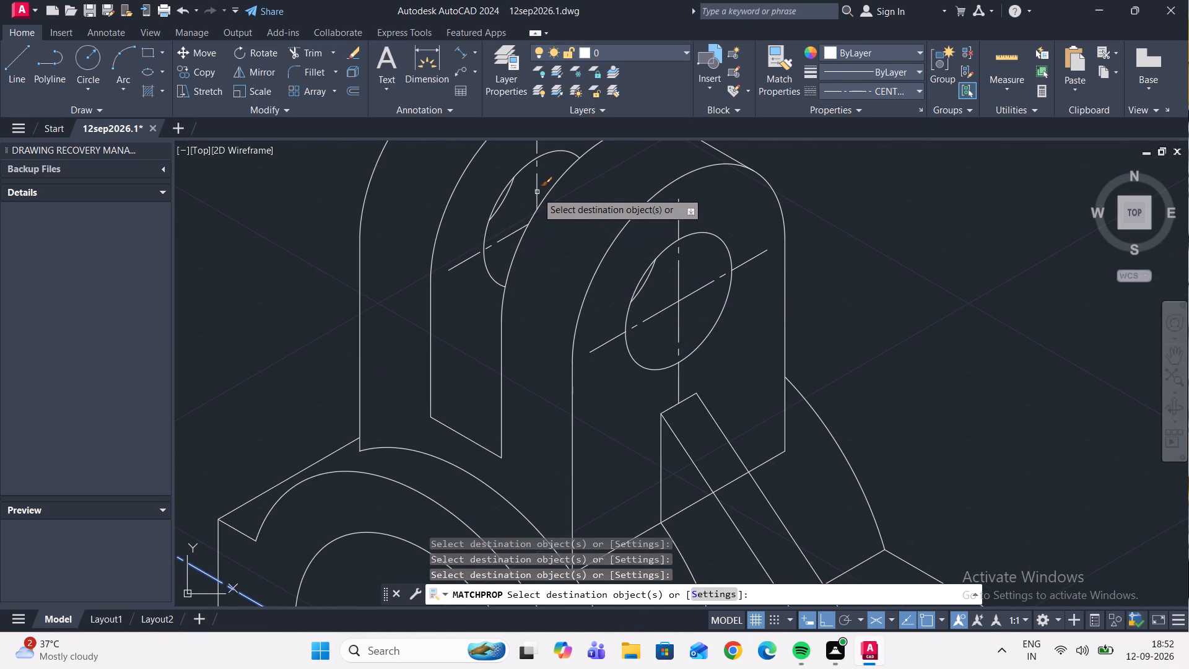
{"action": "scroll", "coordinate": [537, 192], "scroll_direction": "down", "scroll_amount": 2}
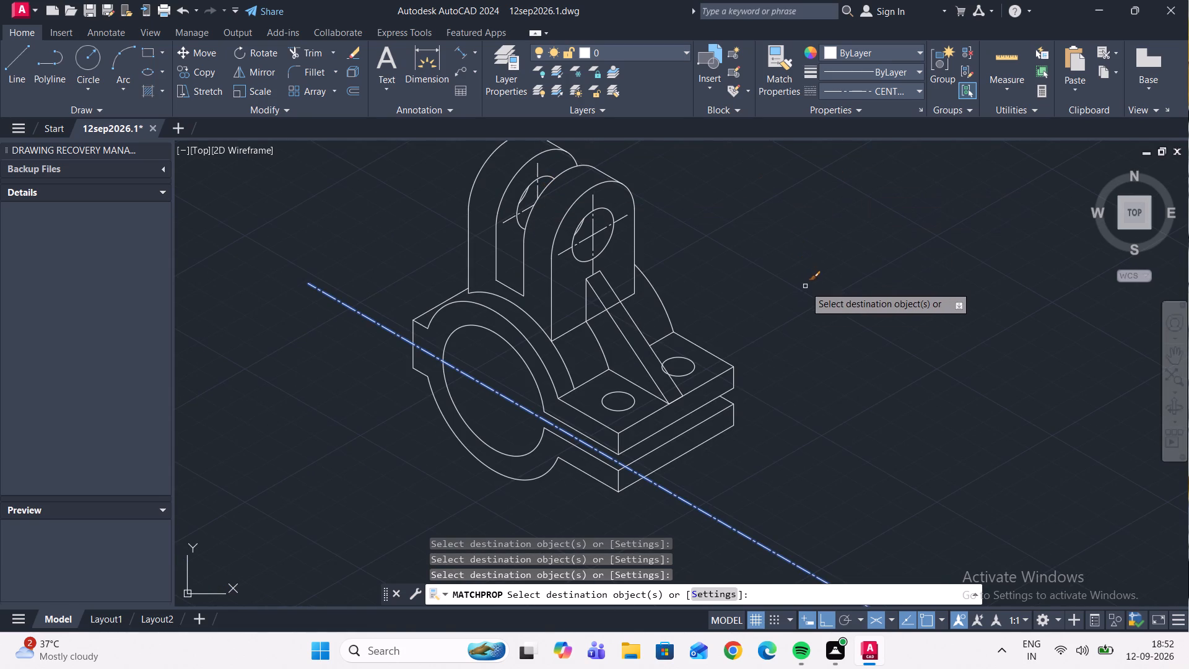
{"action": "key", "text": "Escape"}
Trim the part of the far flange hole's ellipse that is hidden behind the sloping rib.
{"action": "scroll", "coordinate": [692, 353], "scroll_direction": "up", "scroll_amount": 2}
{"action": "scroll", "coordinate": [625, 393], "scroll_direction": "up", "scroll_amount": 2}
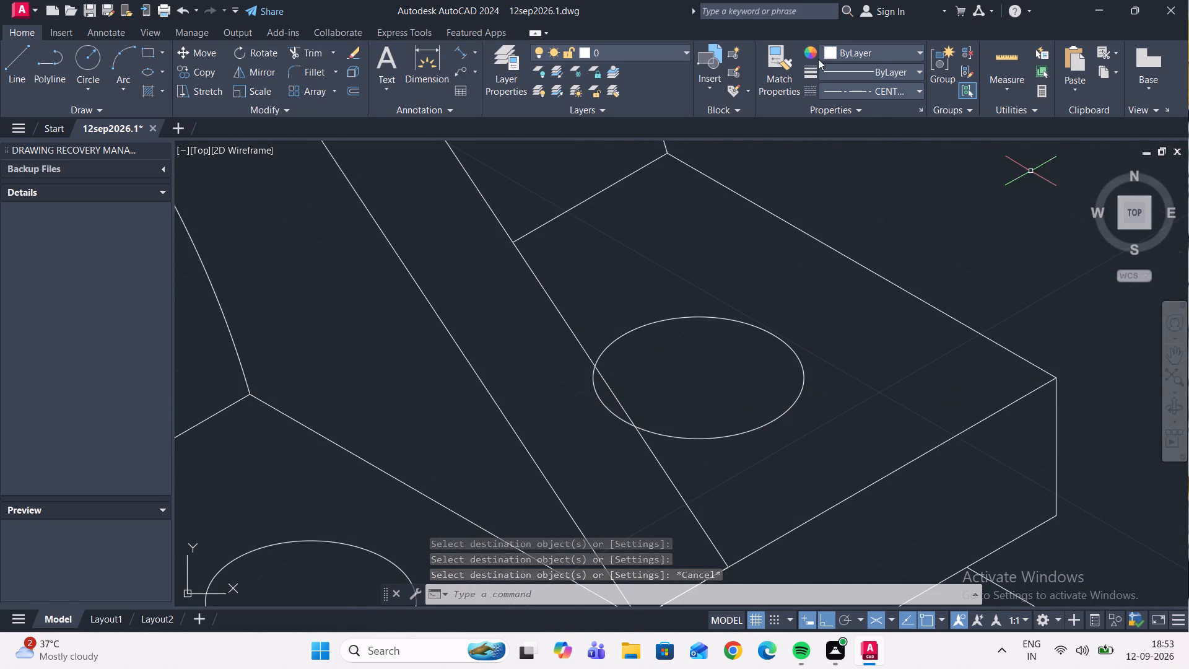
{"action": "left_click", "coordinate": [303, 48]}
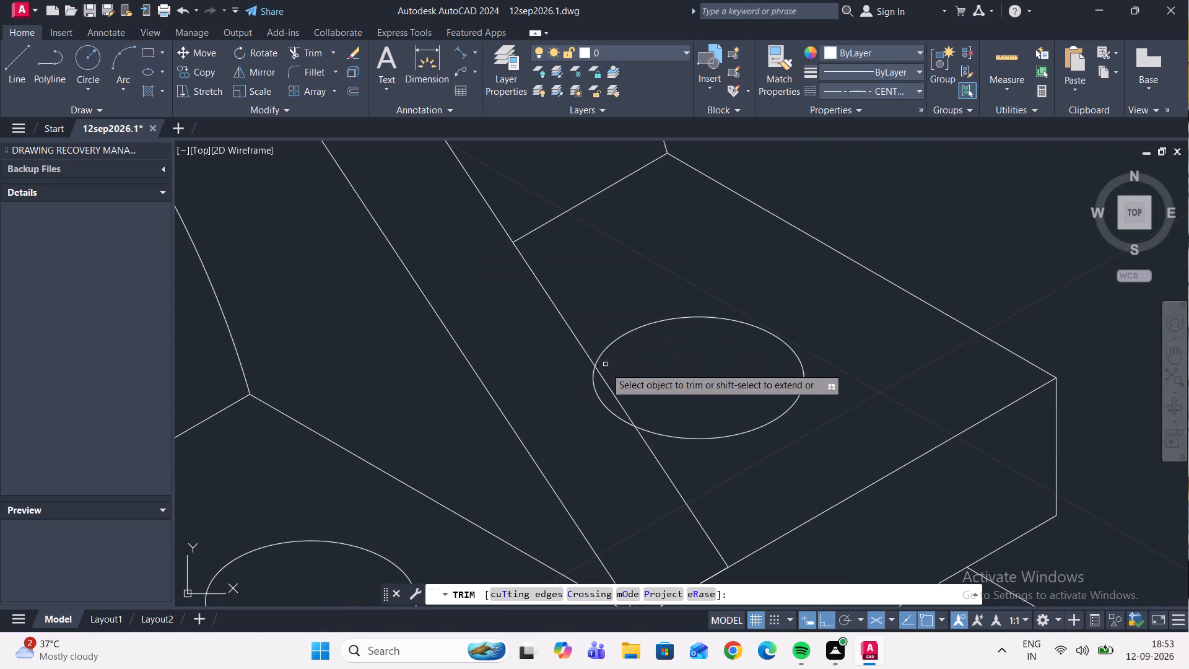
{"action": "left_click", "coordinate": [598, 390]}
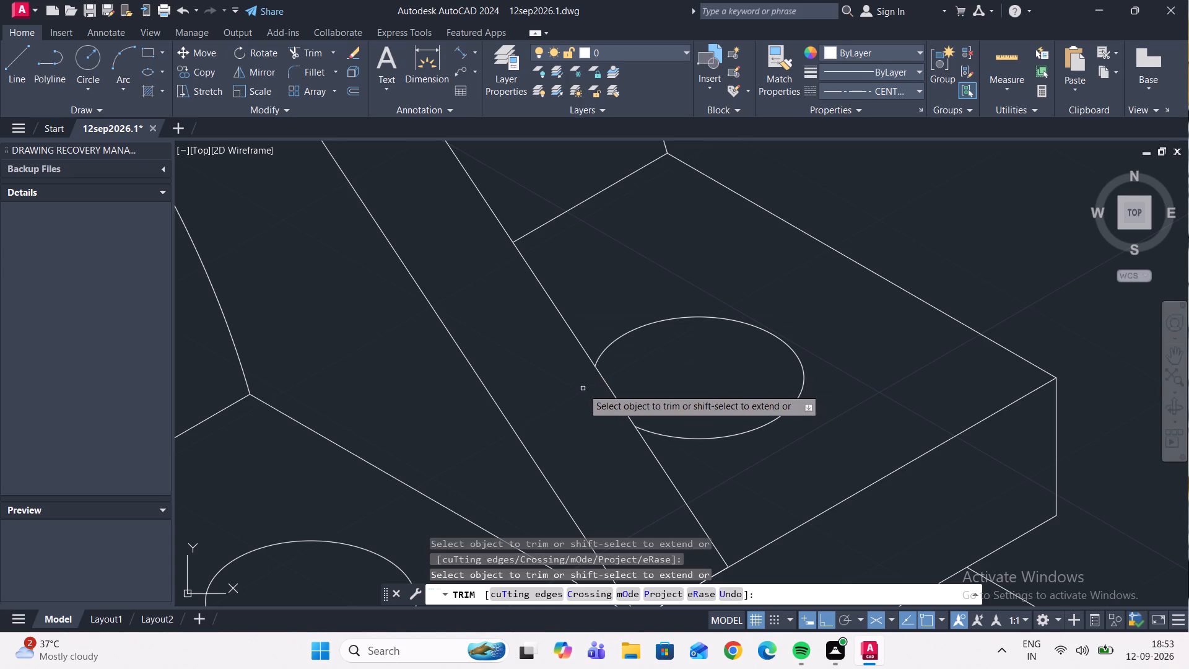
{"action": "key", "text": "Escape"}
Draw two 10-unit lines from the near flange hole's centre, one at 210° and one at 30°, forming its first centre line.
{"action": "left_click", "coordinate": [27, 62]}
{"action": "scroll", "coordinate": [320, 198], "scroll_direction": "down", "scroll_amount": 3}
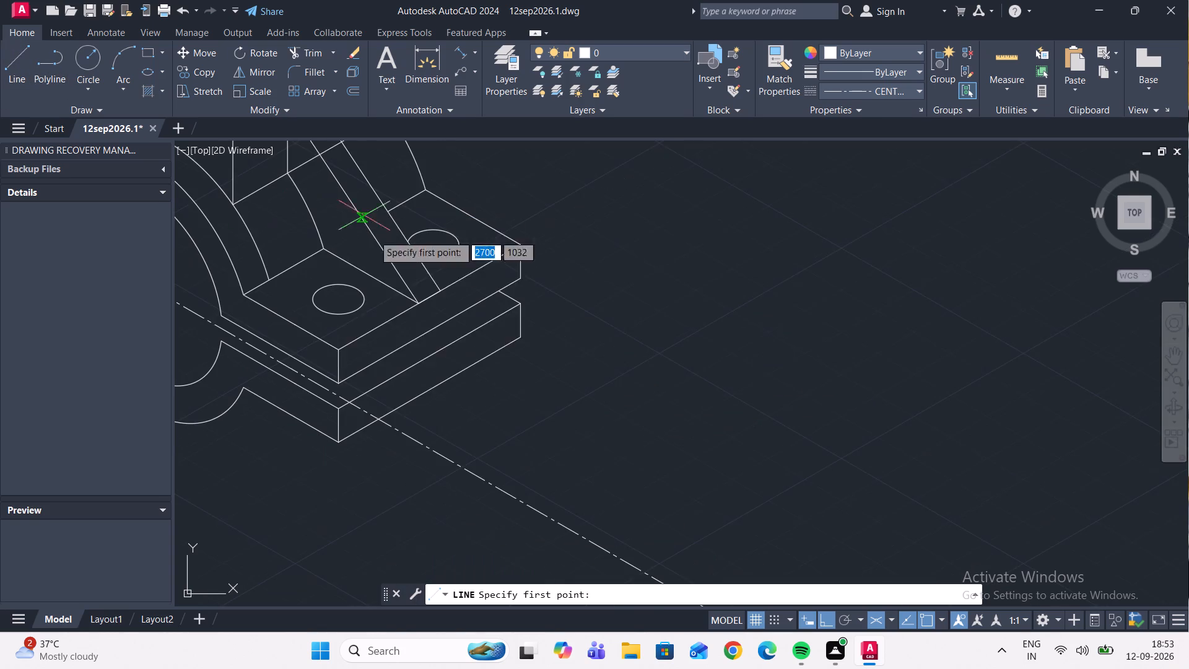
{"action": "scroll", "coordinate": [347, 304], "scroll_direction": "up", "scroll_amount": 2}
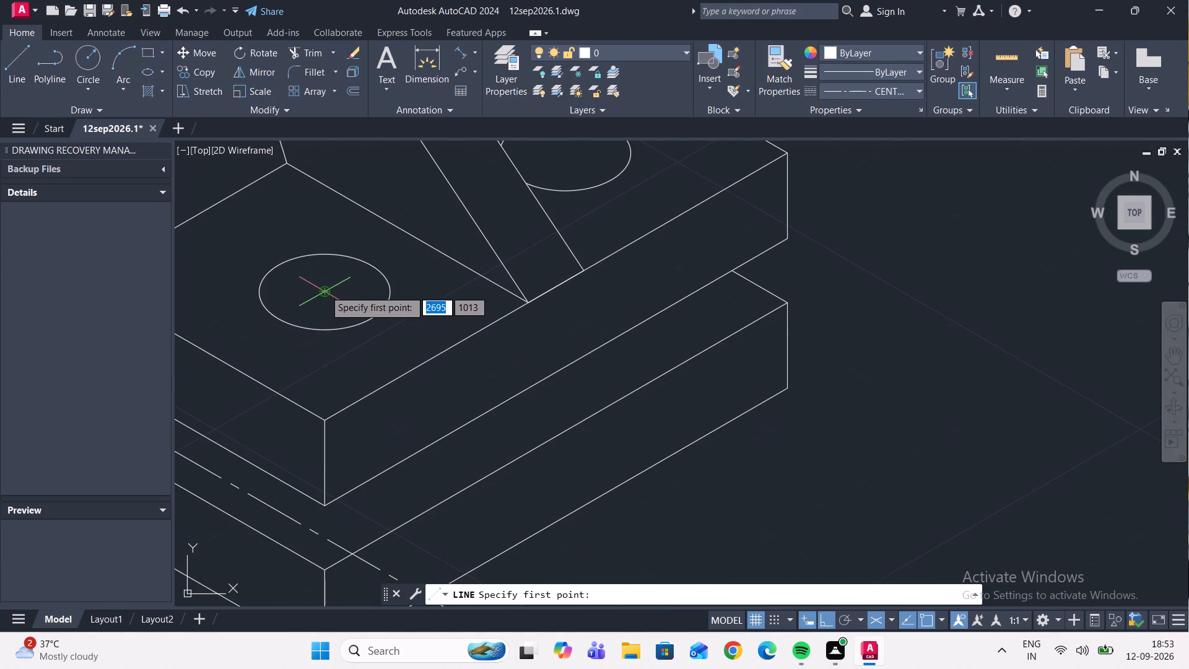
{"action": "left_click", "coordinate": [324, 290]}
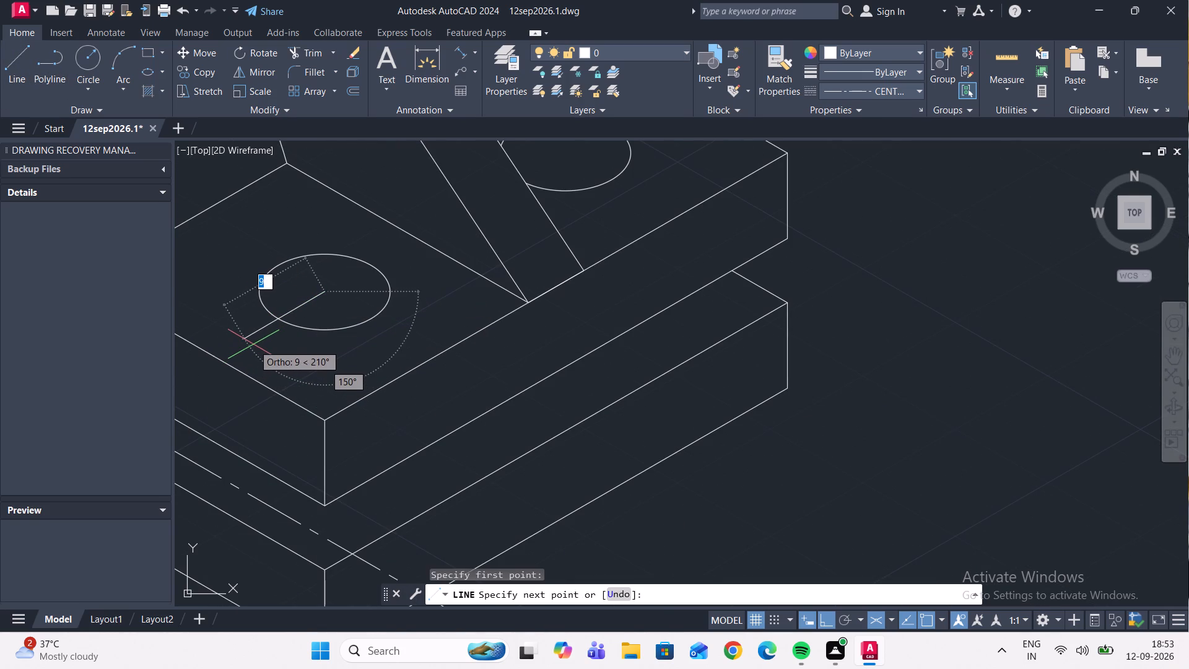
{"action": "key", "text": "1"}
{"action": "key", "text": "0"}
{"action": "key", "text": "Return"}
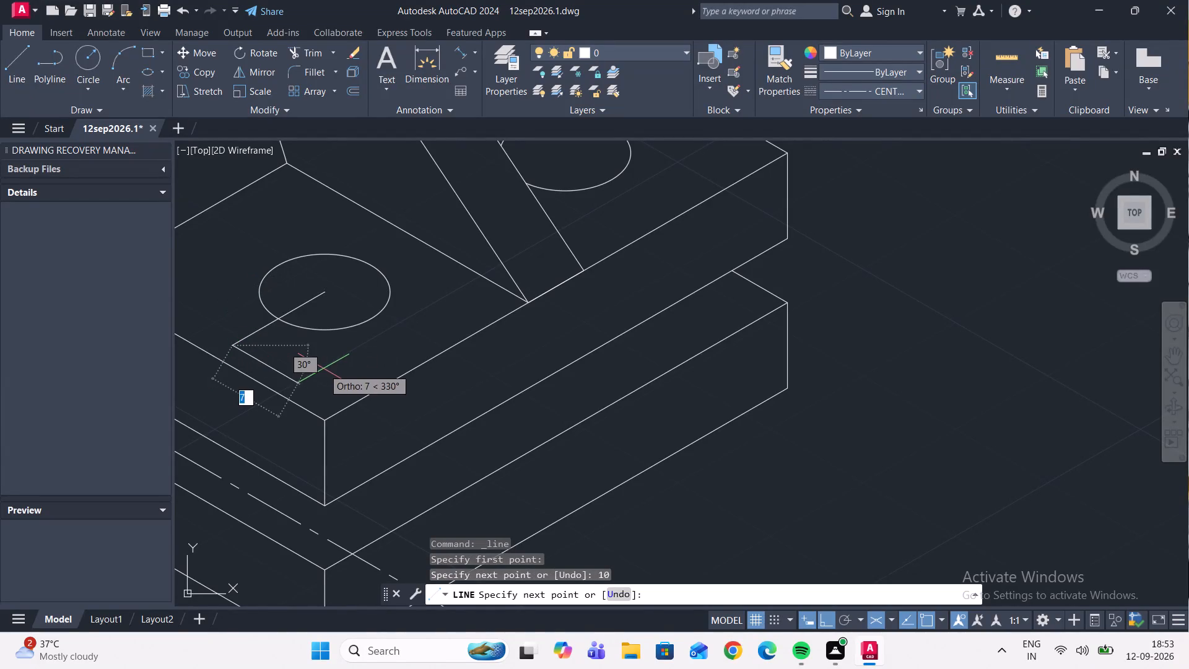
{"action": "key", "text": "Escape"}
{"action": "left_click", "coordinate": [14, 60]}
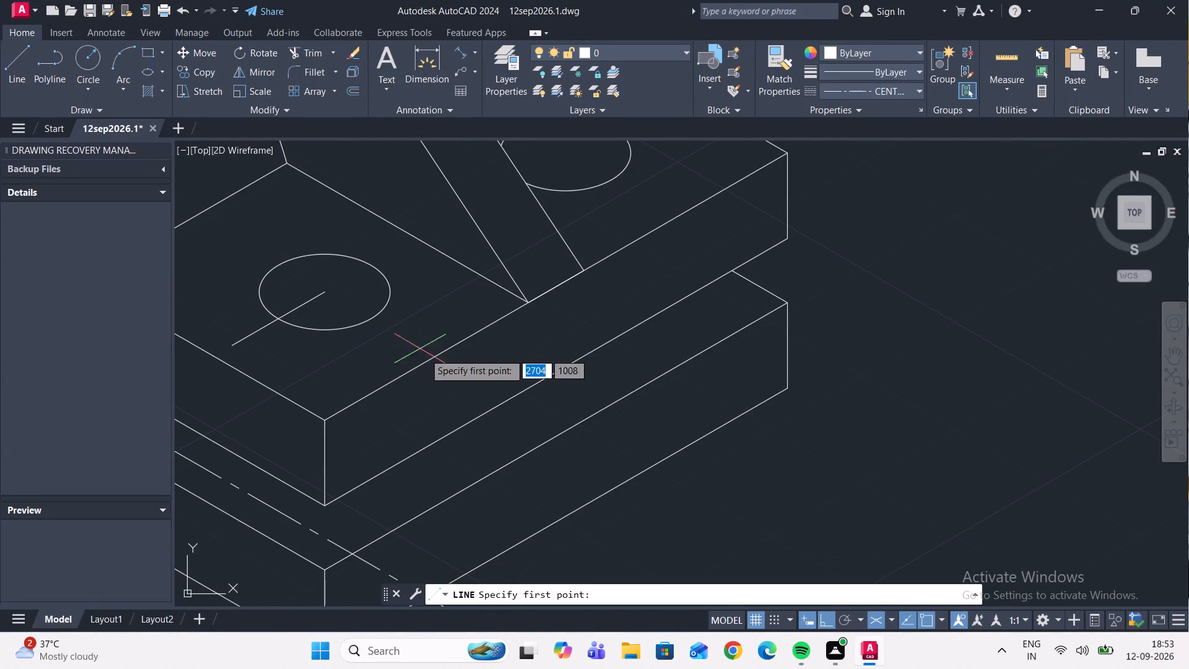
{"action": "left_click", "coordinate": [325, 292]}
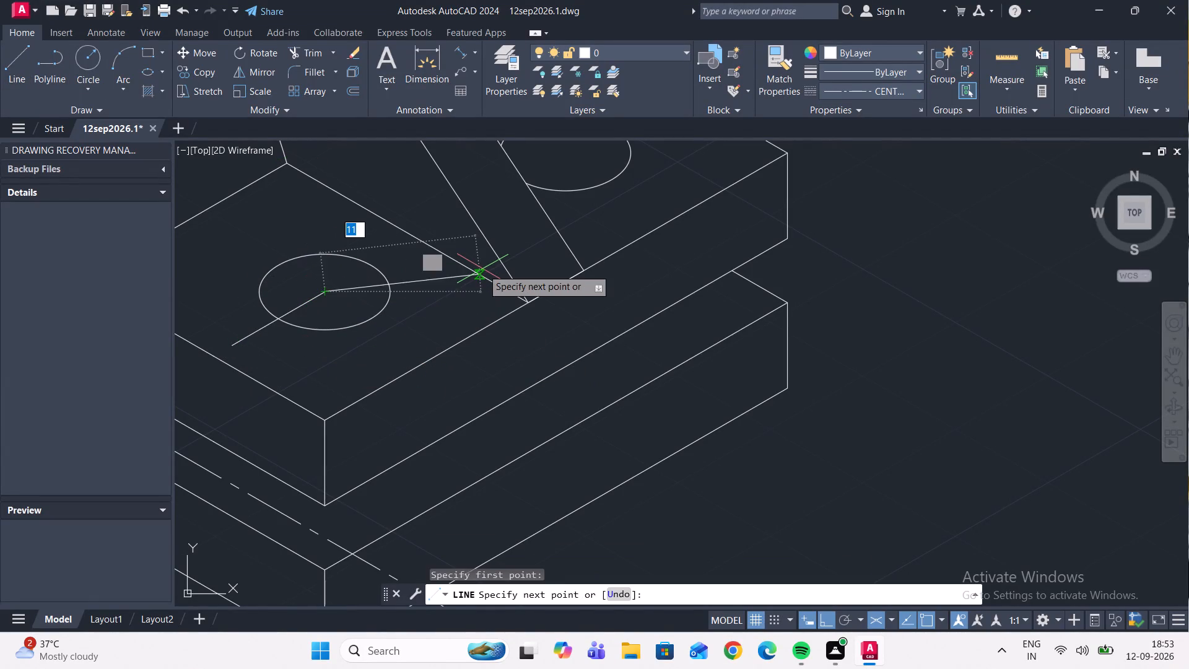
{"action": "type", "text": "10"}
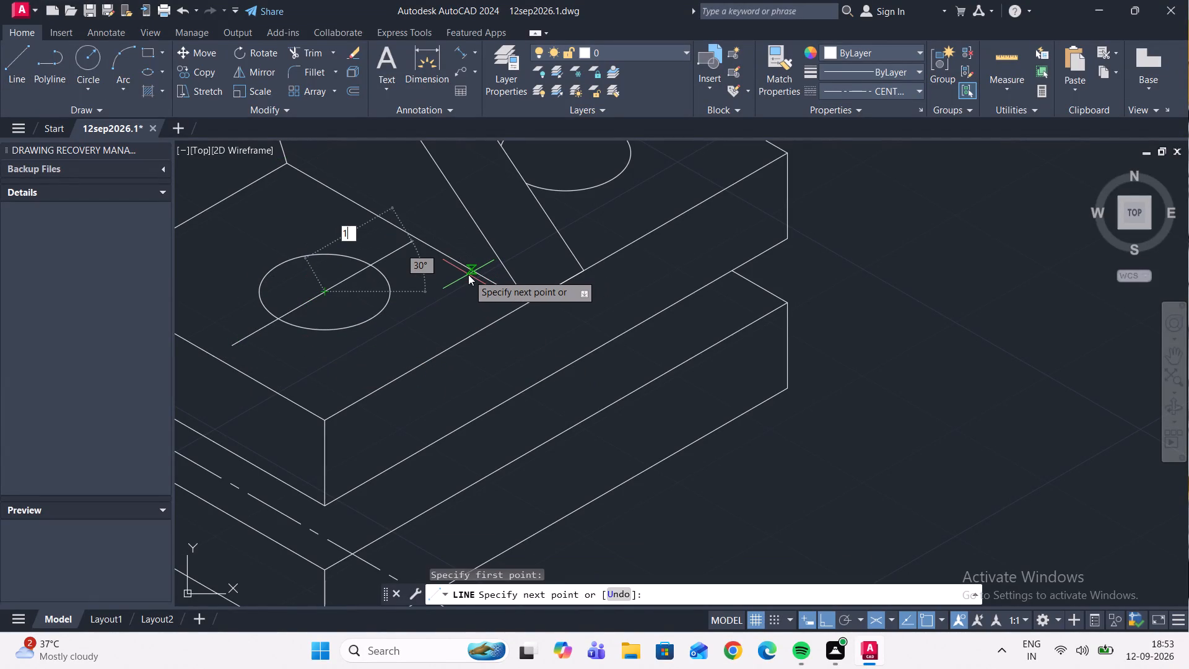
{"action": "key", "text": "Return"}
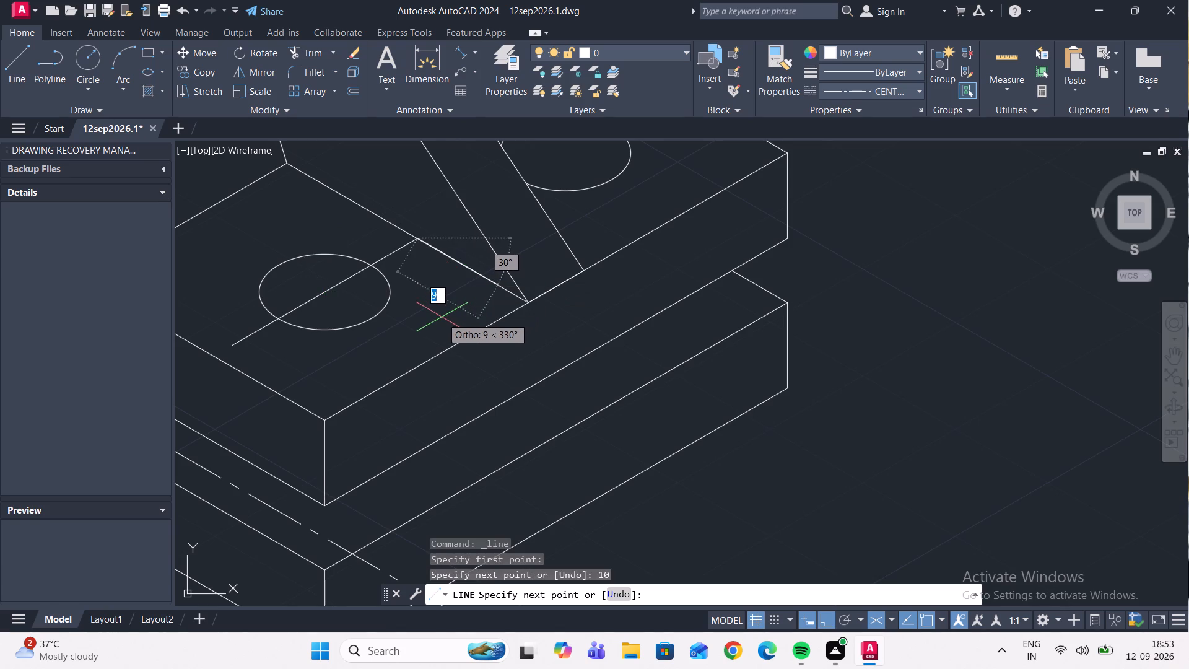
{"action": "key", "text": "Escape"}
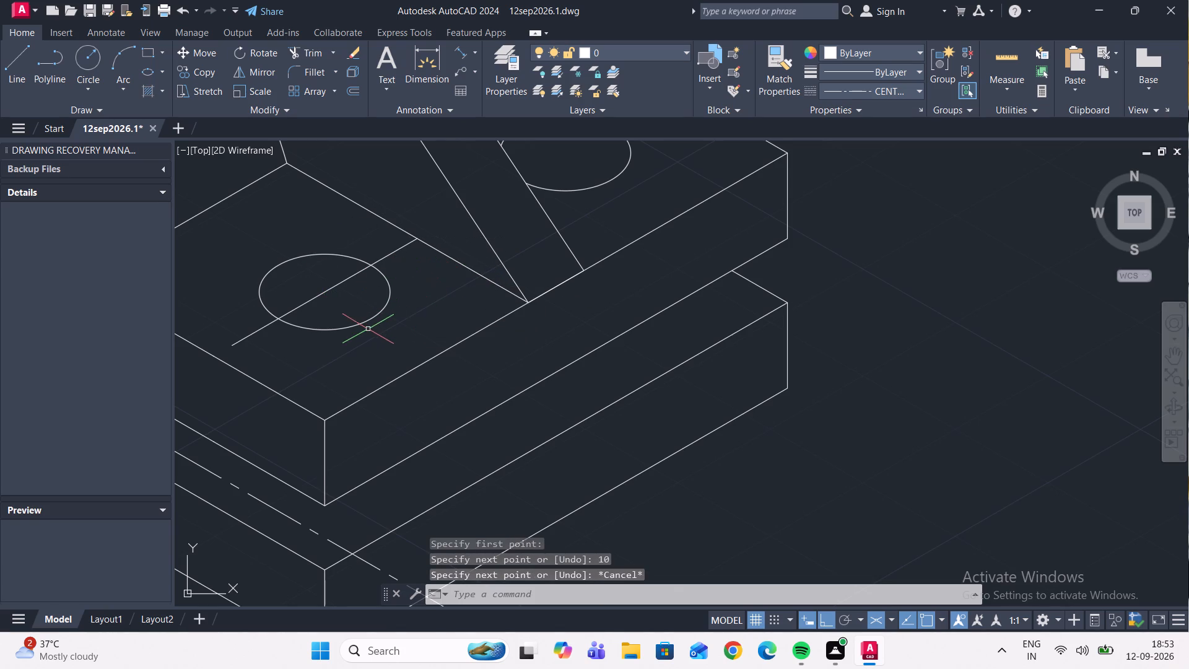
Draw two more 10-unit lines from the near flange hole's centre, at 330° and 150°, forming the crossing centre line.
{"action": "key", "text": "space"}
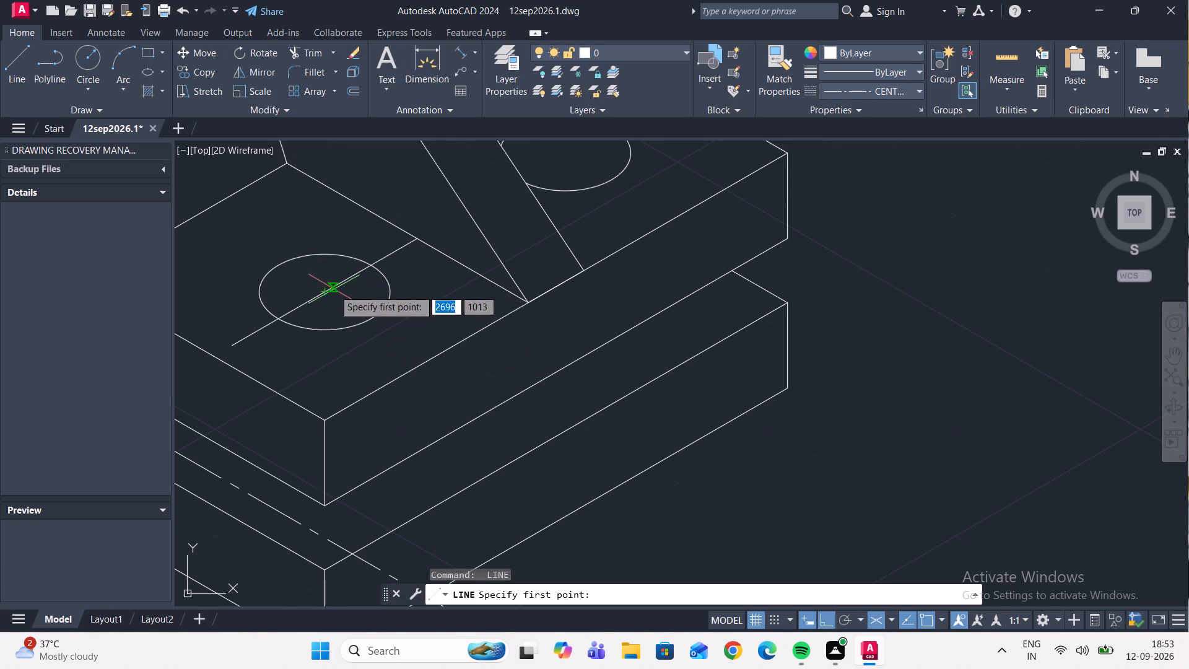
{"action": "left_click", "coordinate": [326, 291]}
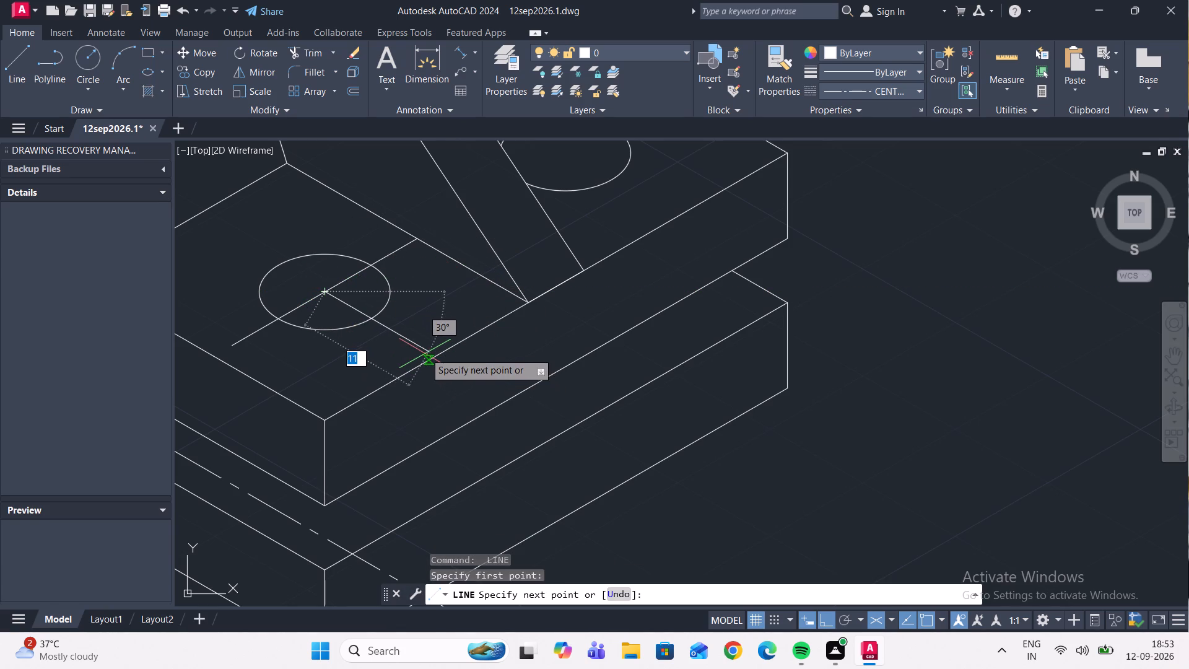
{"action": "key", "text": "1"}
{"action": "key", "text": "0"}
{"action": "key", "text": "Return"}
{"action": "key", "text": "Escape"}
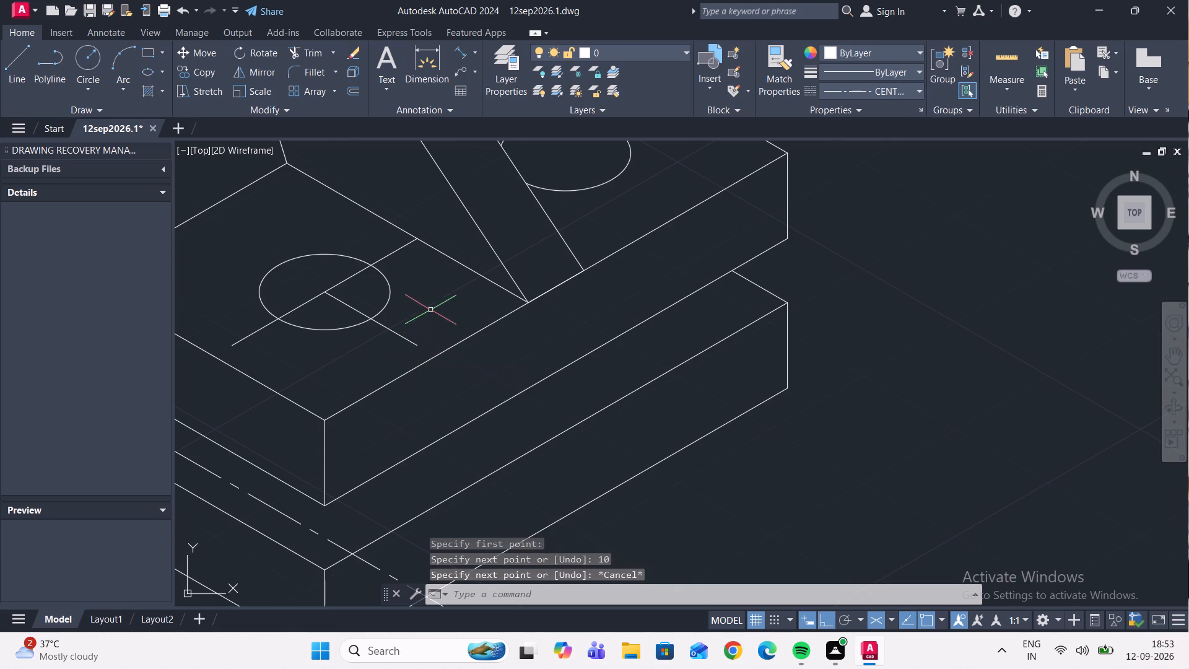
{"action": "key", "text": "space"}
{"action": "left_click", "coordinate": [324, 293]}
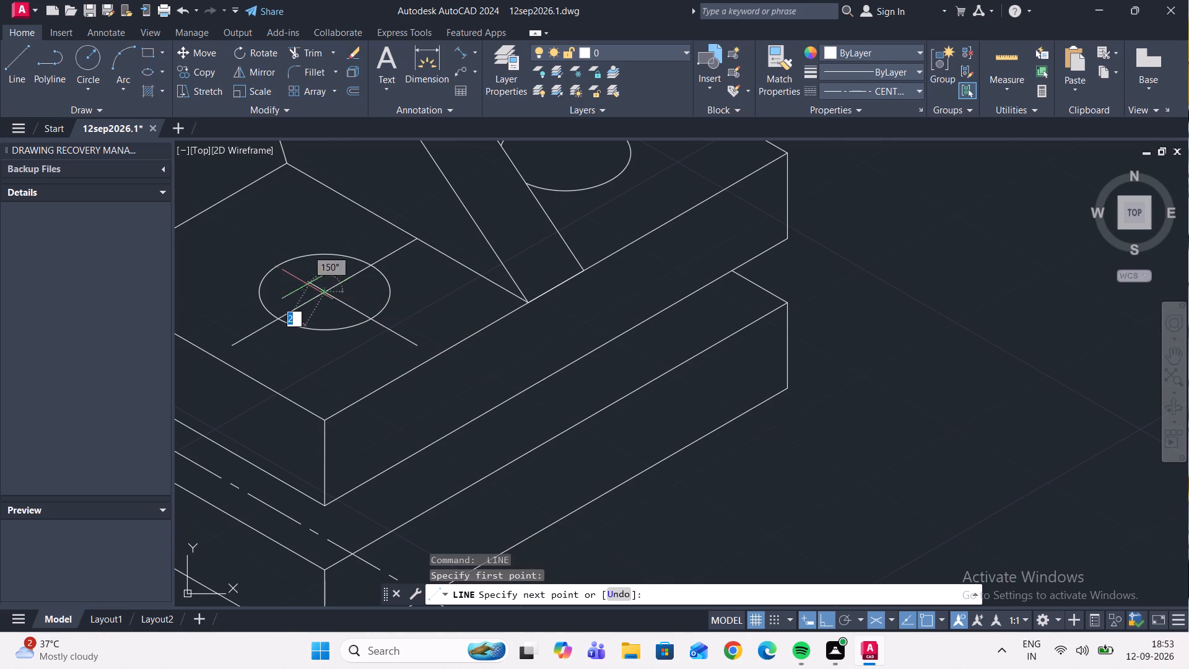
{"action": "key", "text": "1"}
{"action": "key", "text": "0"}
{"action": "key", "text": "Return"}
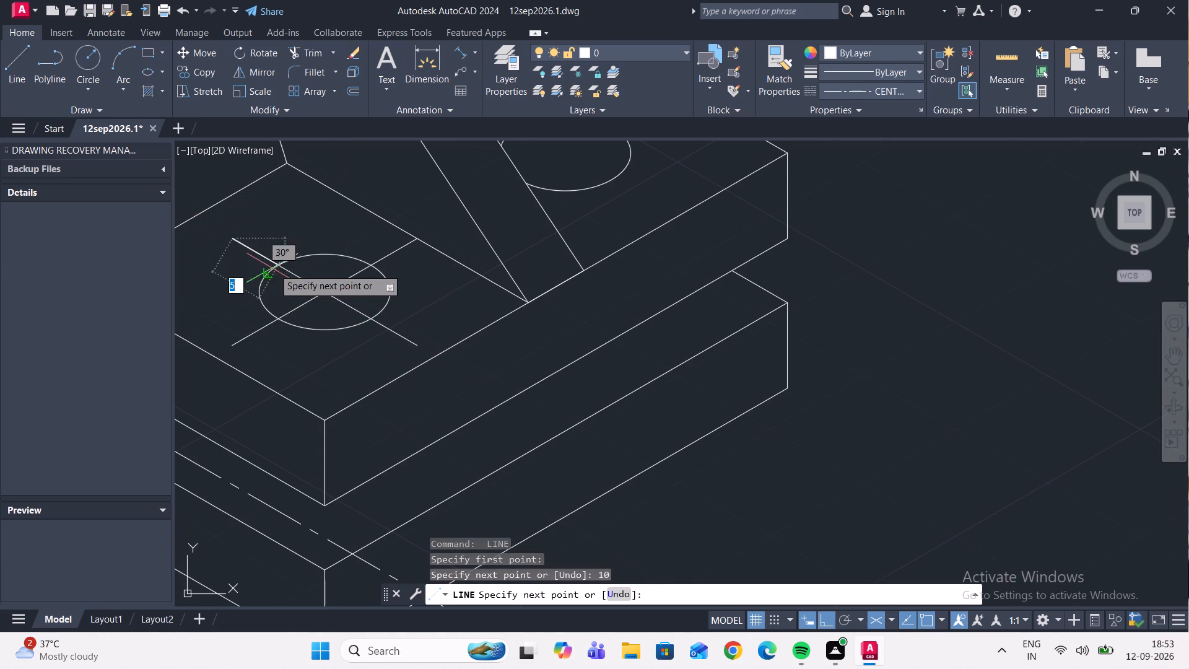
{"action": "key", "text": "Escape"}
Join the four line segments crossing at the near flange hole's centre into continuous centre lines.
{"action": "scroll", "coordinate": [315, 278], "scroll_direction": "up", "scroll_amount": 1}
{"action": "scroll", "coordinate": [328, 282], "scroll_direction": "down", "scroll_amount": 2}
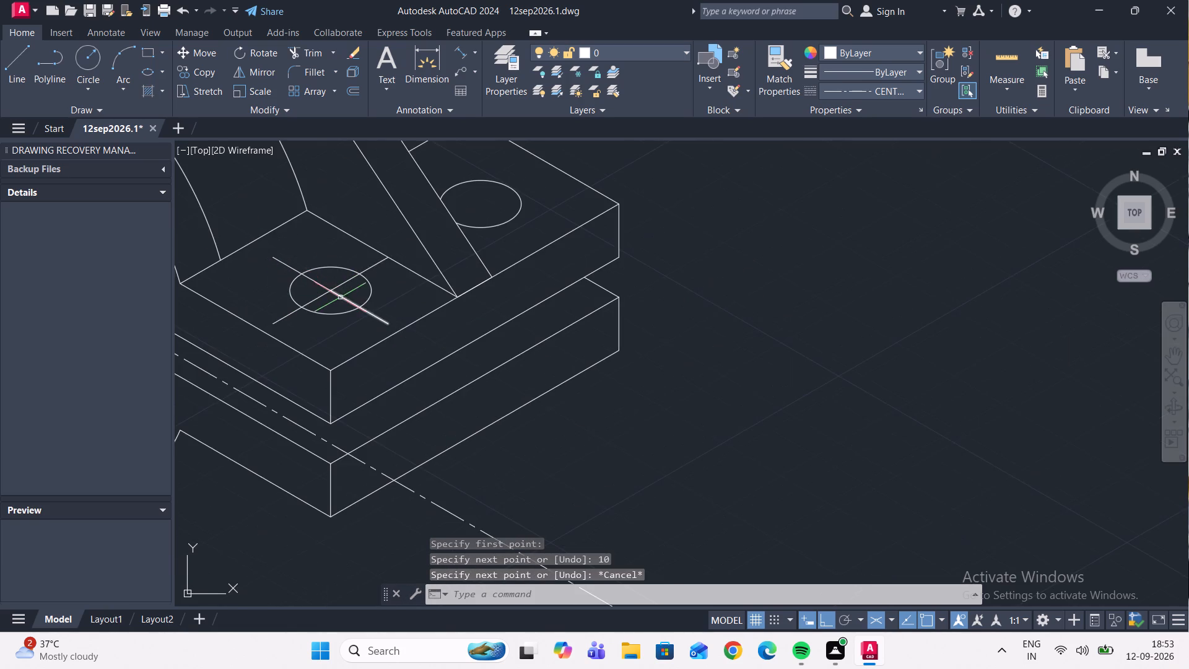
{"action": "scroll", "coordinate": [342, 292], "scroll_direction": "up", "scroll_amount": 1}
{"action": "left_click", "coordinate": [340, 308]}
{"action": "left_click", "coordinate": [313, 280]}
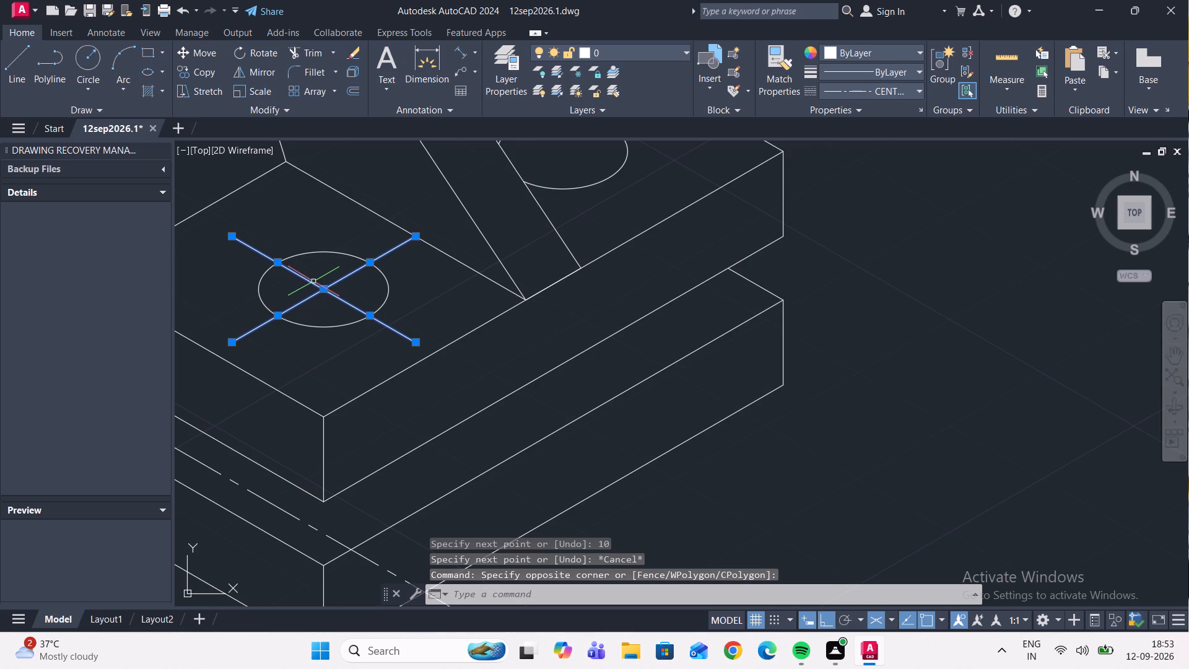
{"action": "type", "text": "join"}
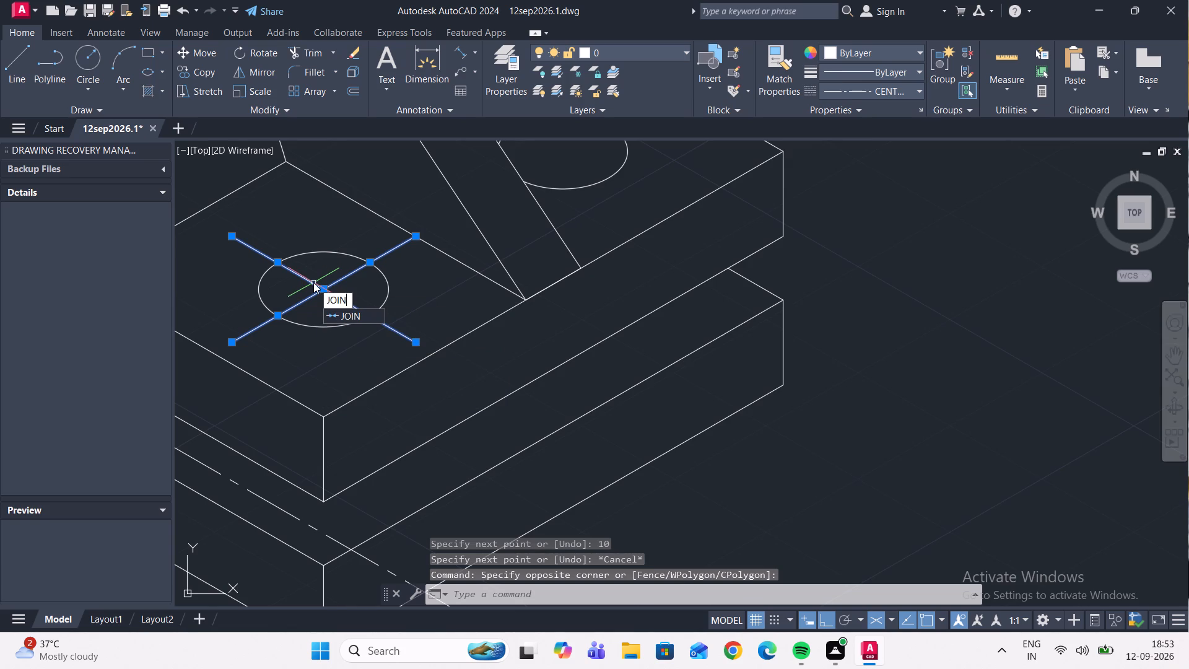
{"action": "key", "text": "Return"}
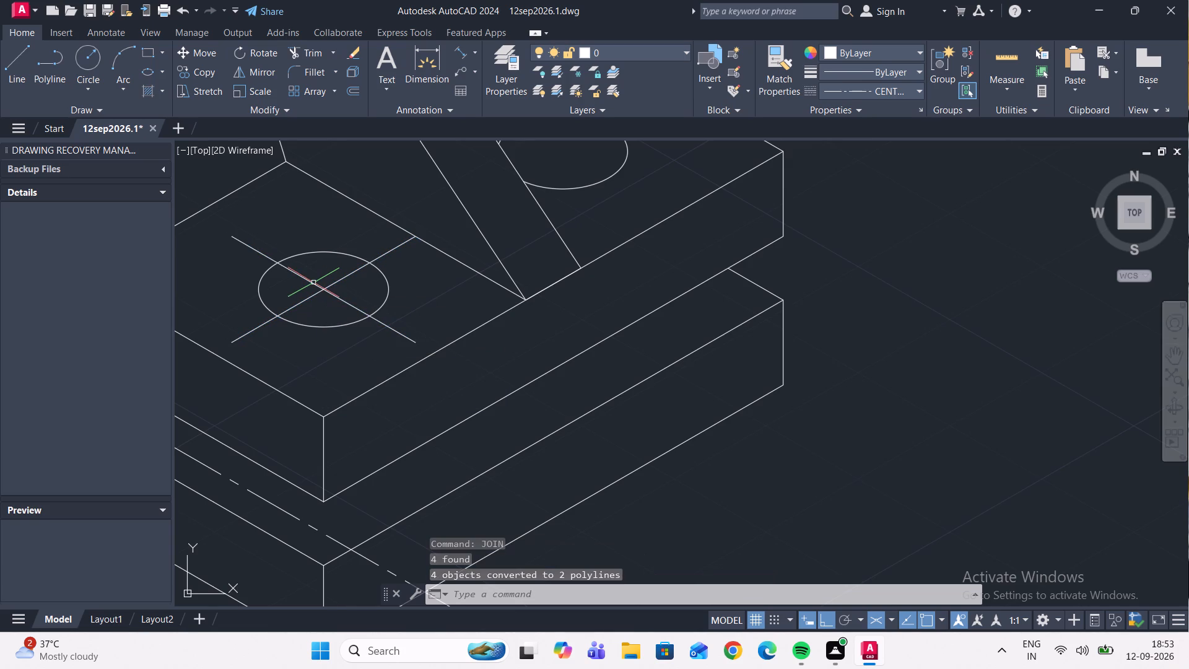
{"action": "left_click", "coordinate": [314, 285]}
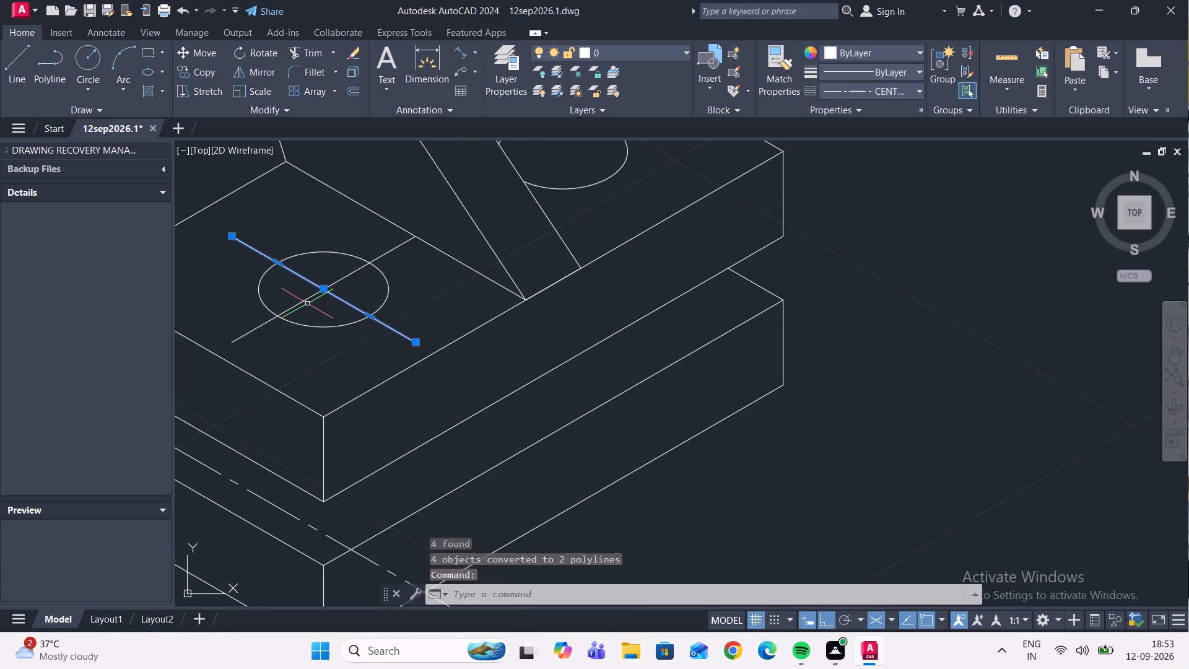
{"action": "left_click", "coordinate": [306, 297]}
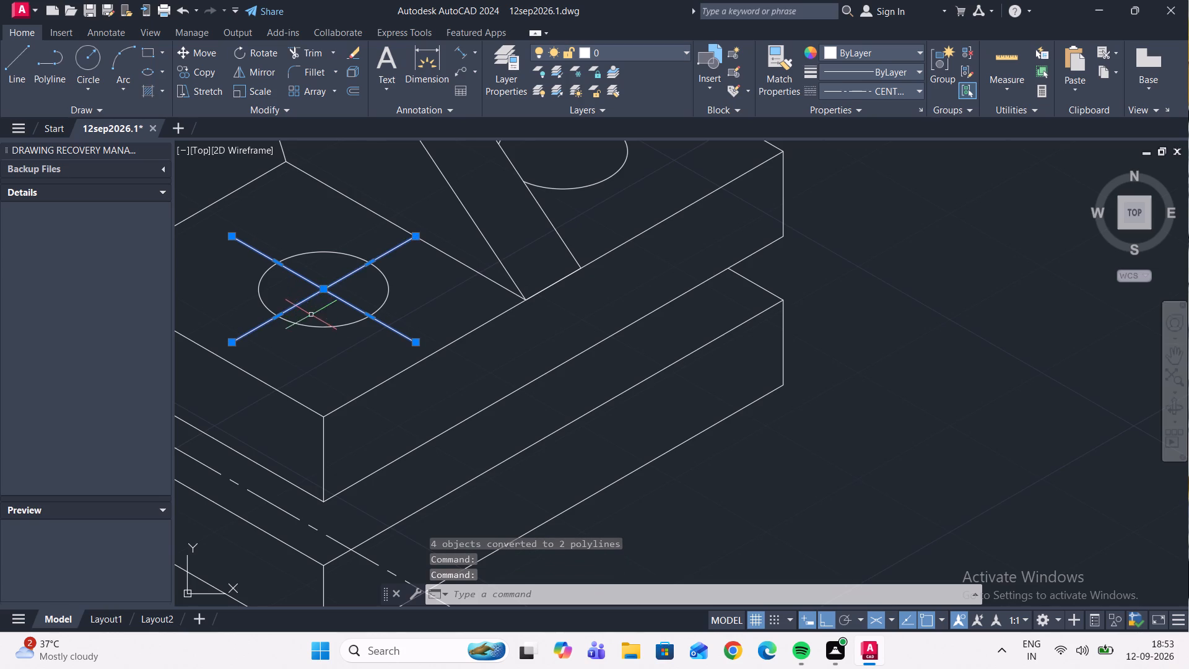
{"action": "key", "text": "Escape"}
Draw two 10-unit lines from the far flange hole's centre, at 330° and 150°, forming its first centre line.
{"action": "scroll", "coordinate": [377, 308], "scroll_direction": "down", "scroll_amount": 2}
{"action": "middle_click_drag", "start_coordinate": [403, 292], "coordinate": [350, 360]}
{"action": "scroll", "coordinate": [398, 312], "scroll_direction": "up", "scroll_amount": 1}
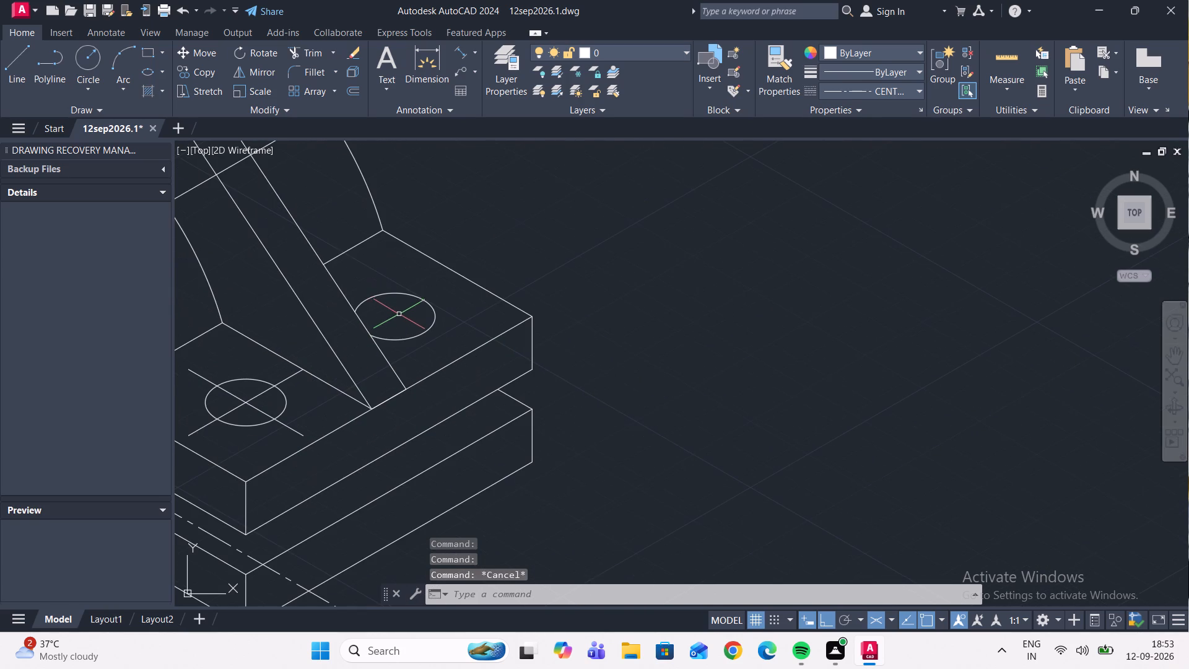
{"action": "left_click", "coordinate": [18, 56]}
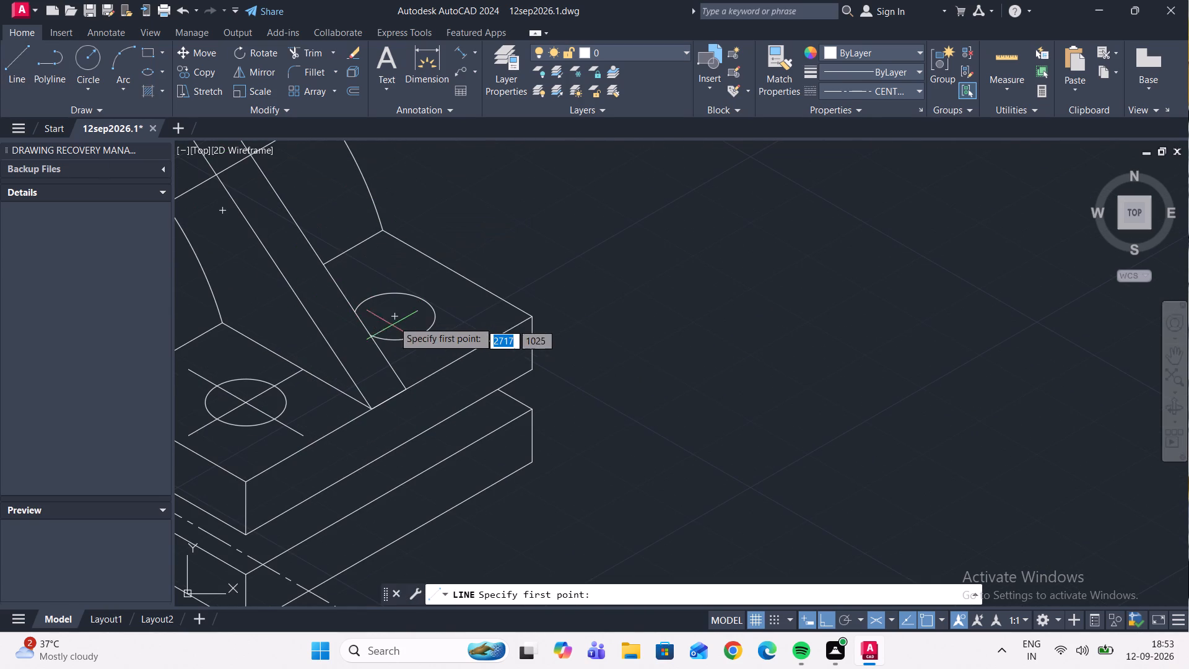
{"action": "left_click", "coordinate": [392, 315]}
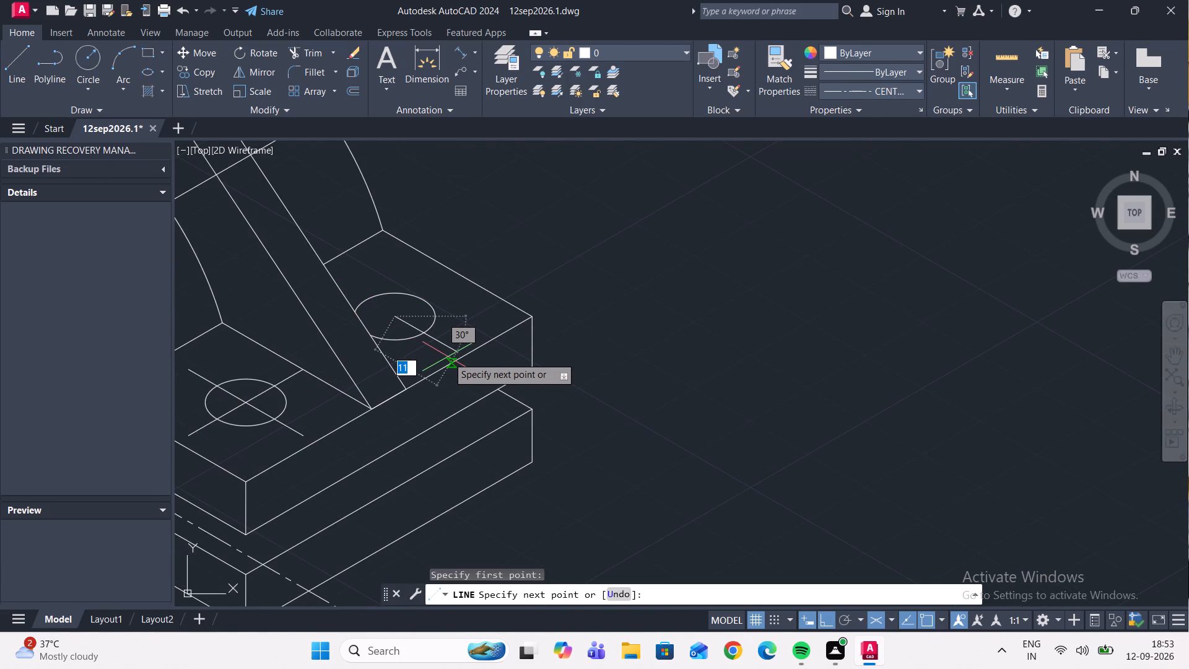
{"action": "type", "text": "10"}
{"action": "key", "text": "Return"}
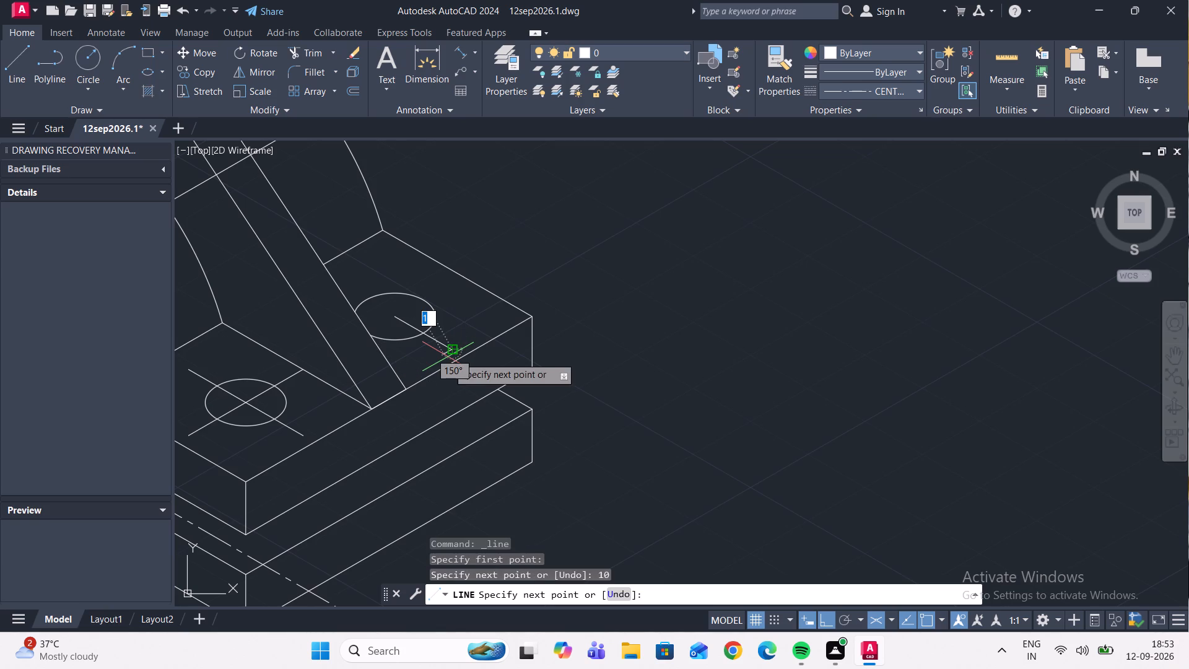
{"action": "key", "text": "Escape"}
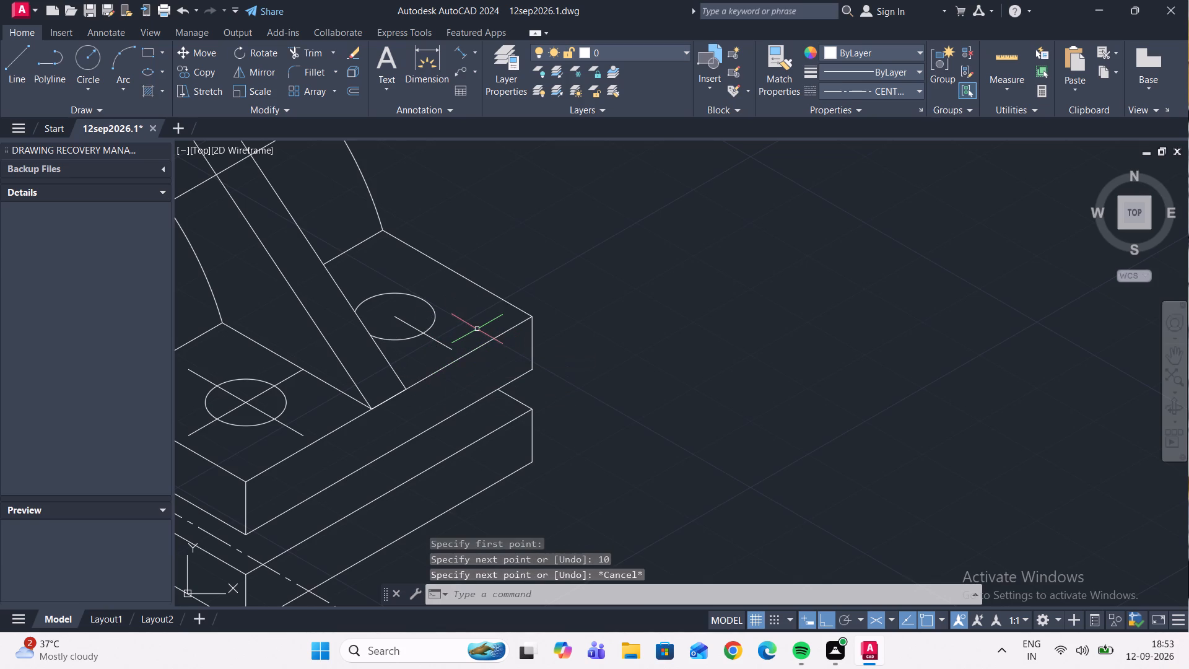
{"action": "key", "text": "space"}
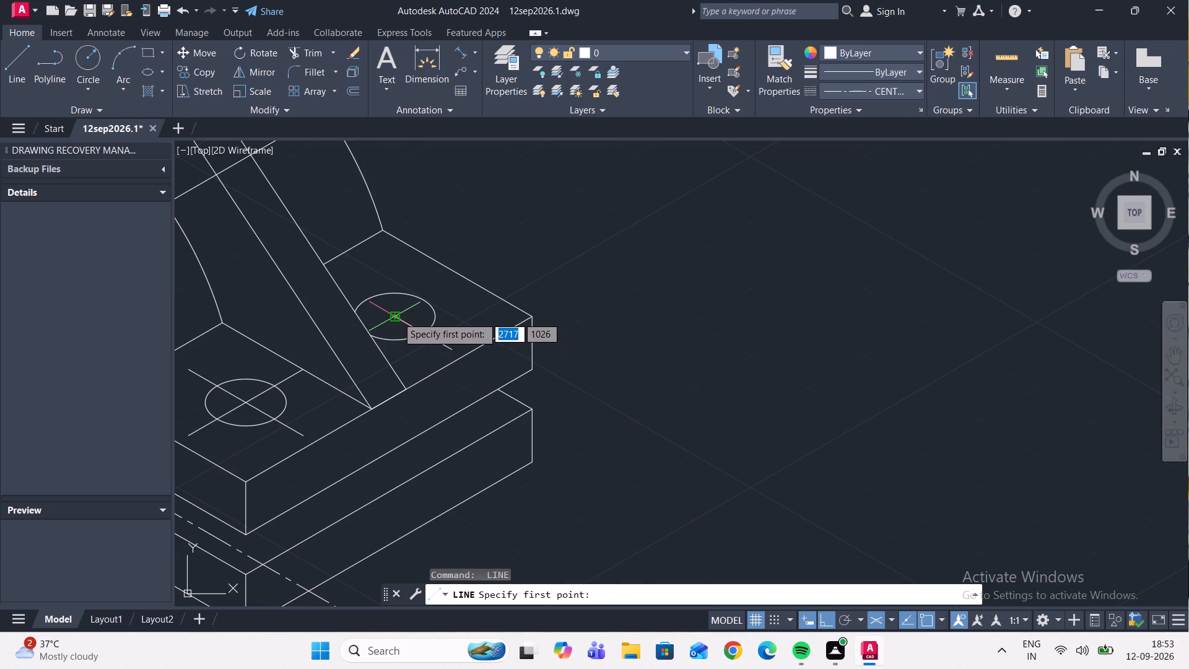
{"action": "left_click", "coordinate": [397, 317]}
{"action": "type", "text": "10"}
{"action": "key", "text": "Return"}
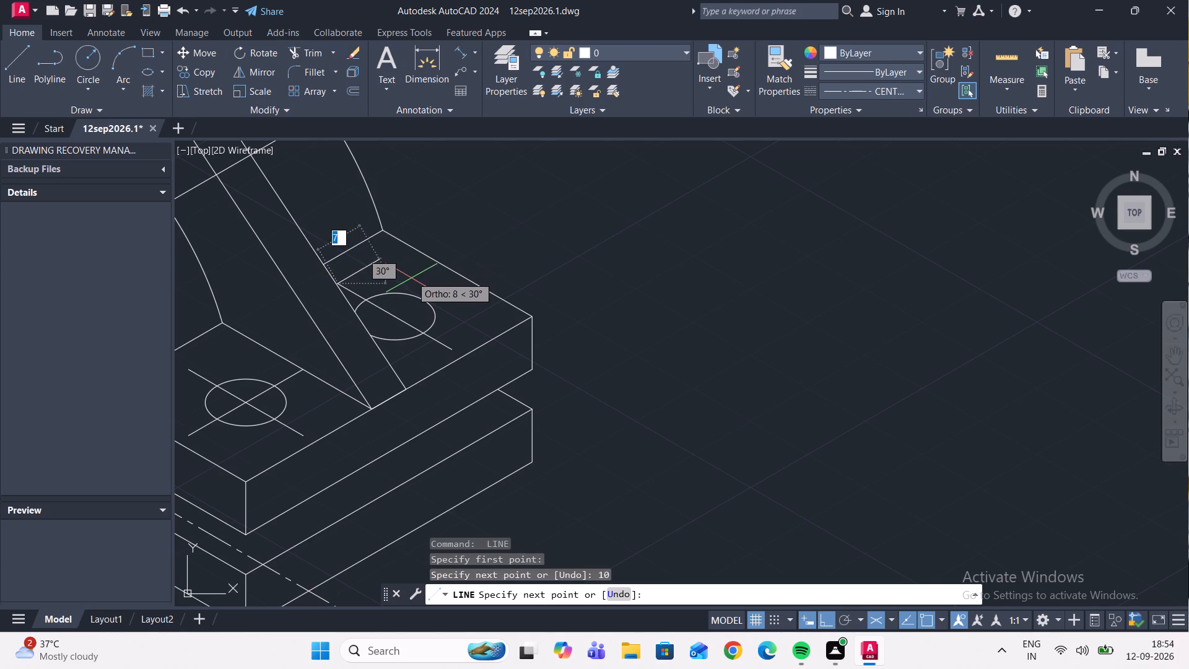
{"action": "key", "text": "Escape"}
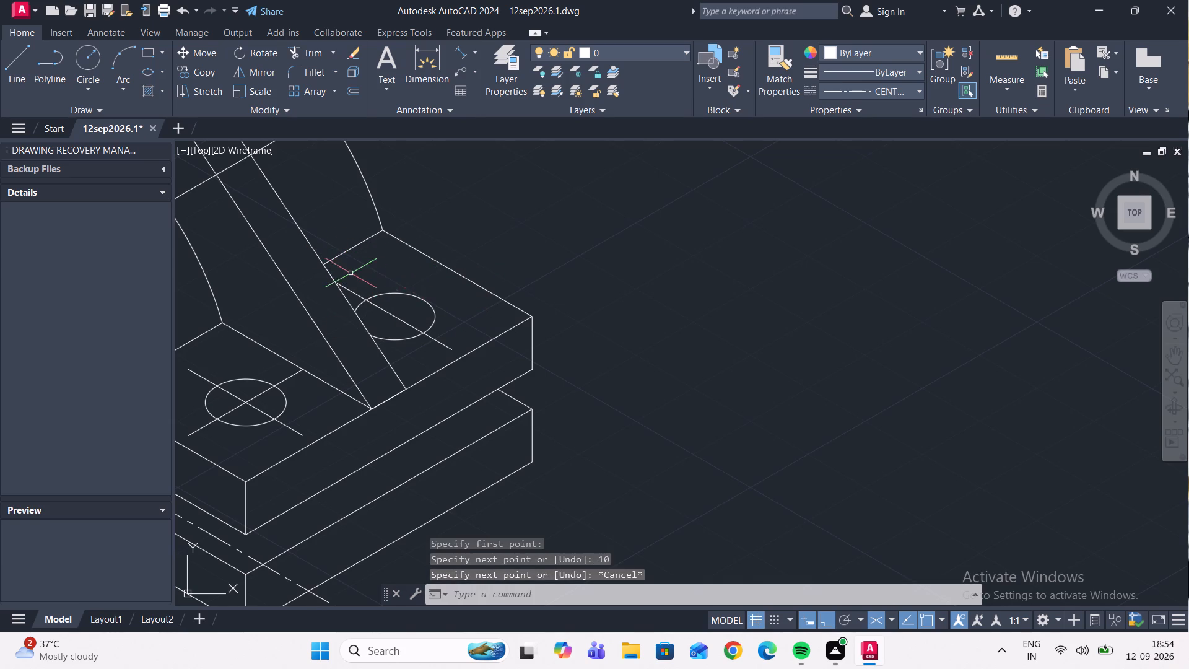
Draw two lines from the far flange hole's centre, 10 units at 30° and one at 210° past the rib edge, forming the crossing centre line.
{"action": "scroll", "coordinate": [351, 273], "scroll_direction": "up", "scroll_amount": 2}
{"action": "scroll", "coordinate": [409, 292], "scroll_direction": "down", "scroll_amount": 1}
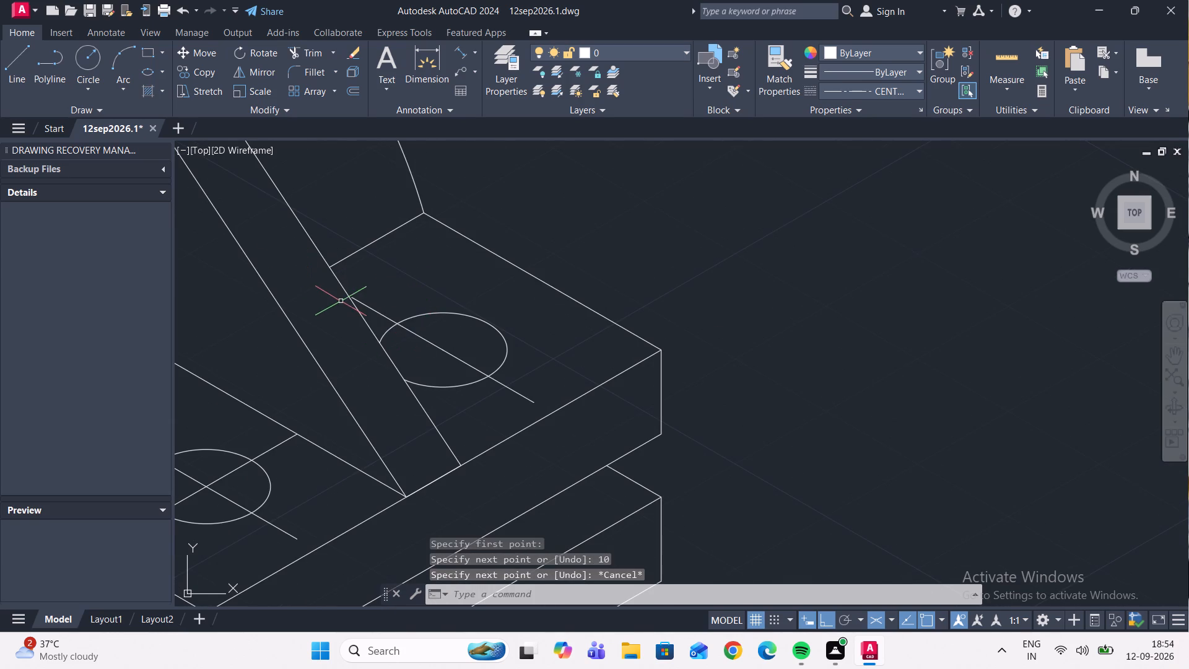
{"action": "scroll", "coordinate": [349, 303], "scroll_direction": "up", "scroll_amount": 3}
{"action": "scroll", "coordinate": [354, 302], "scroll_direction": "down", "scroll_amount": 3}
{"action": "key", "text": "space"}
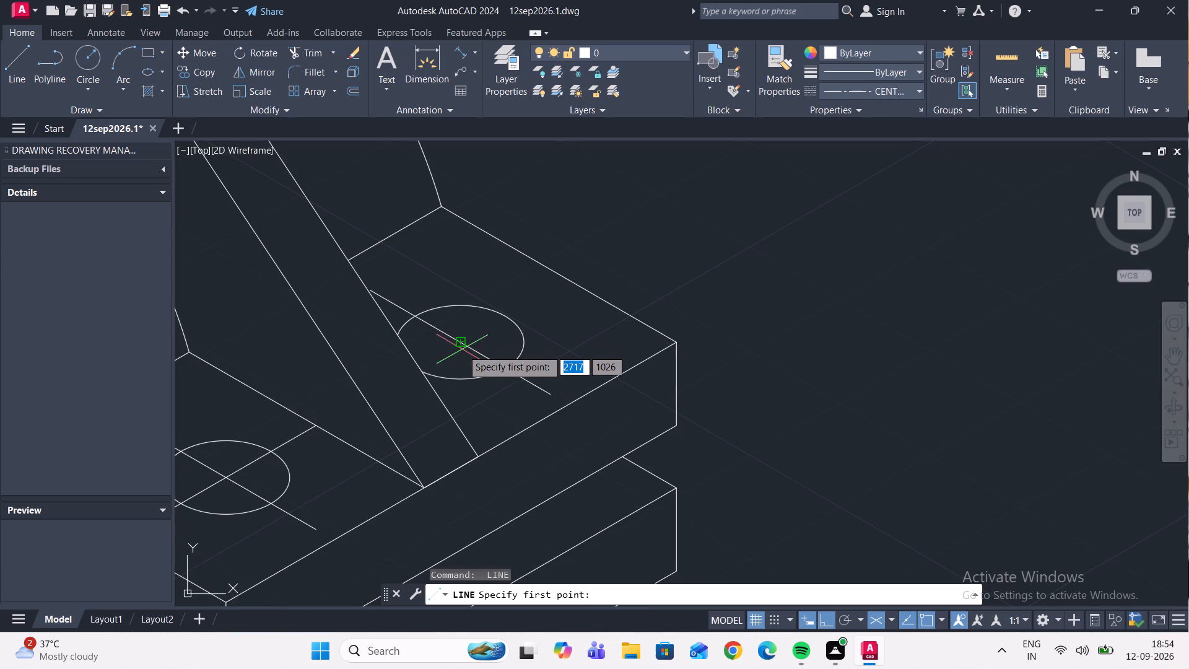
{"action": "left_click", "coordinate": [462, 340]}
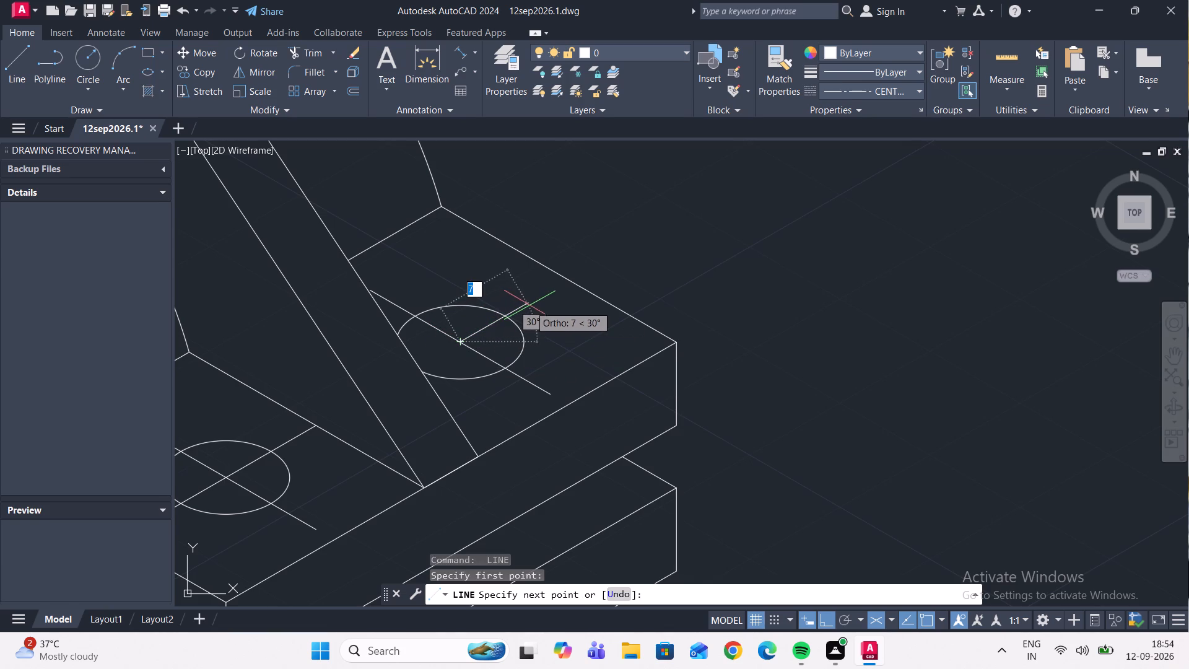
{"action": "type", "text": "10"}
{"action": "key", "text": "Return"}
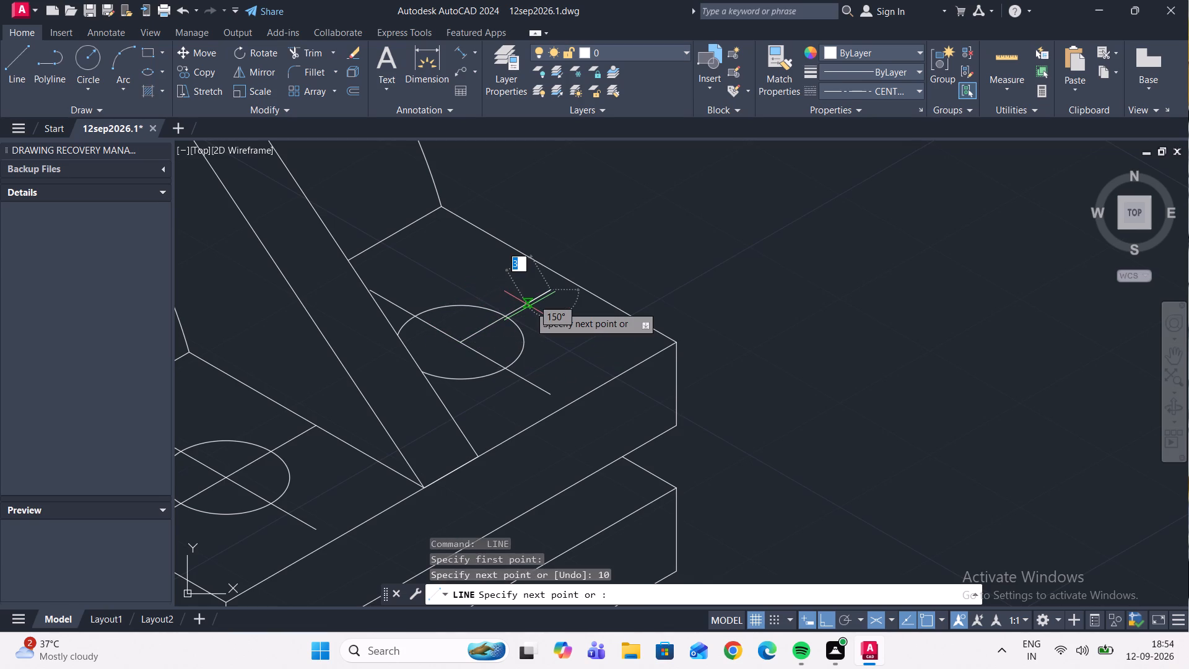
{"action": "key", "text": "Escape"}
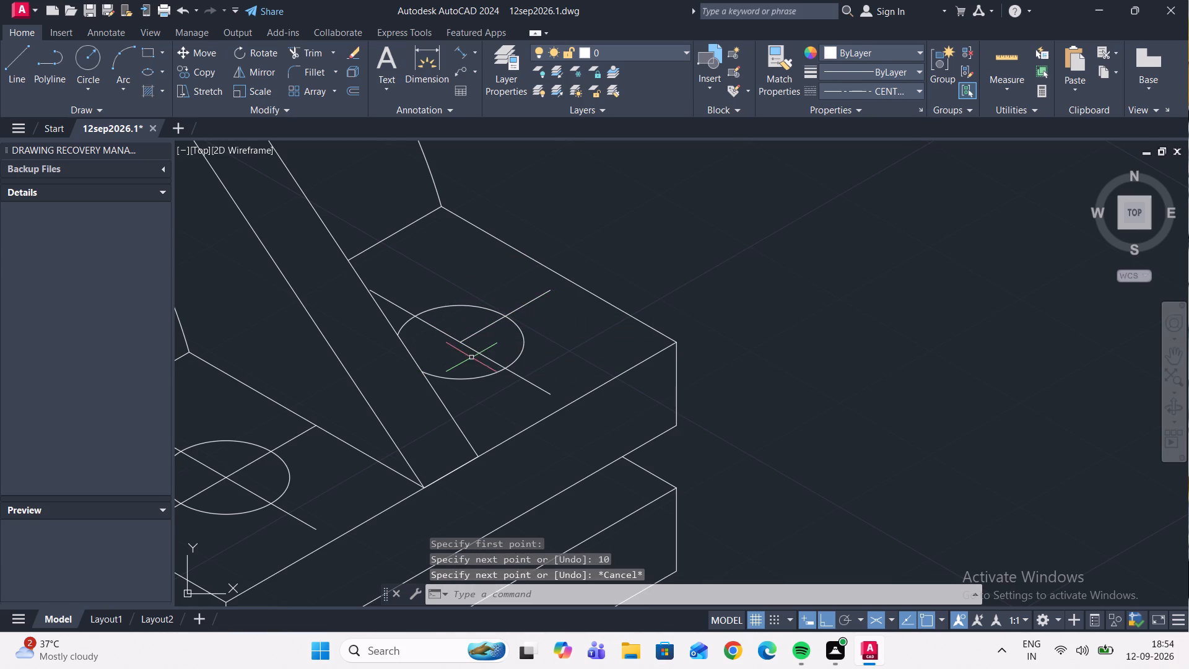
{"action": "key", "text": "space"}
{"action": "left_click", "coordinate": [464, 341]}
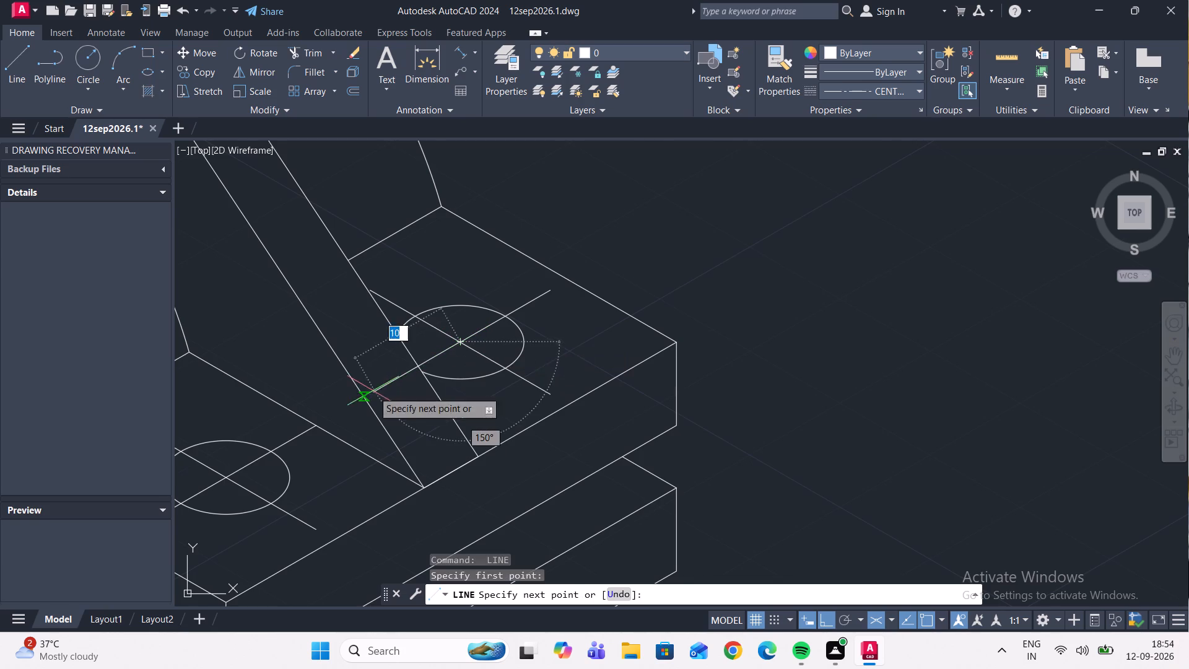
{"action": "scroll", "coordinate": [391, 384], "scroll_direction": "up", "scroll_amount": 2}
{"action": "left_click", "coordinate": [433, 360]}
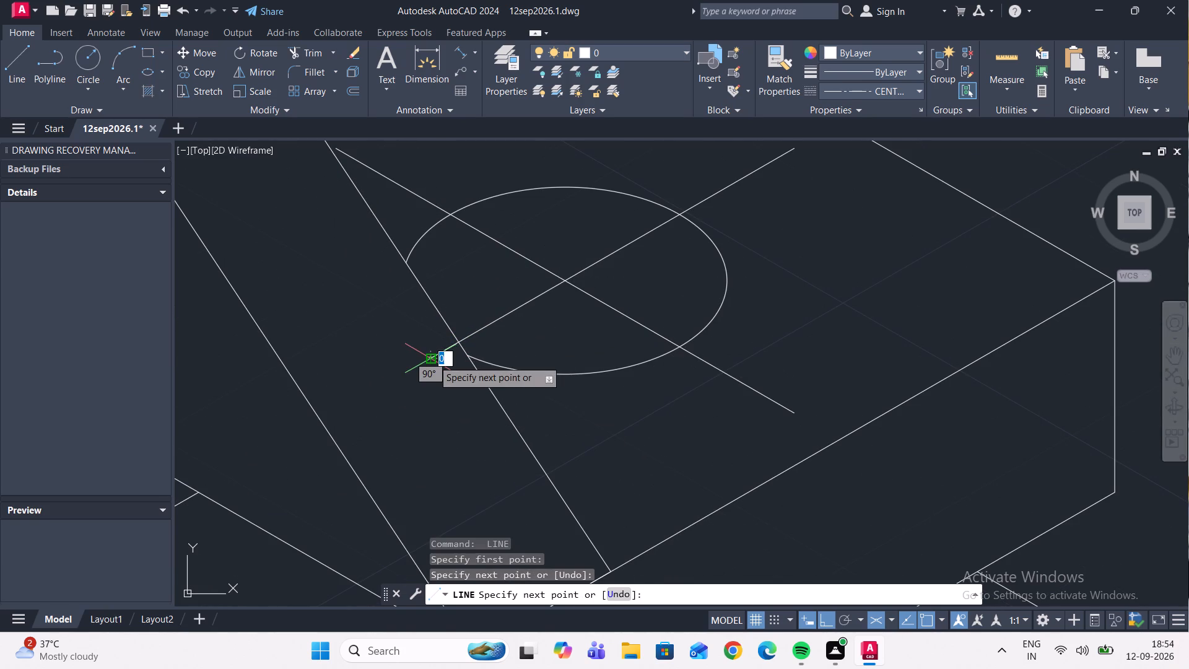
{"action": "key", "text": "Escape"}
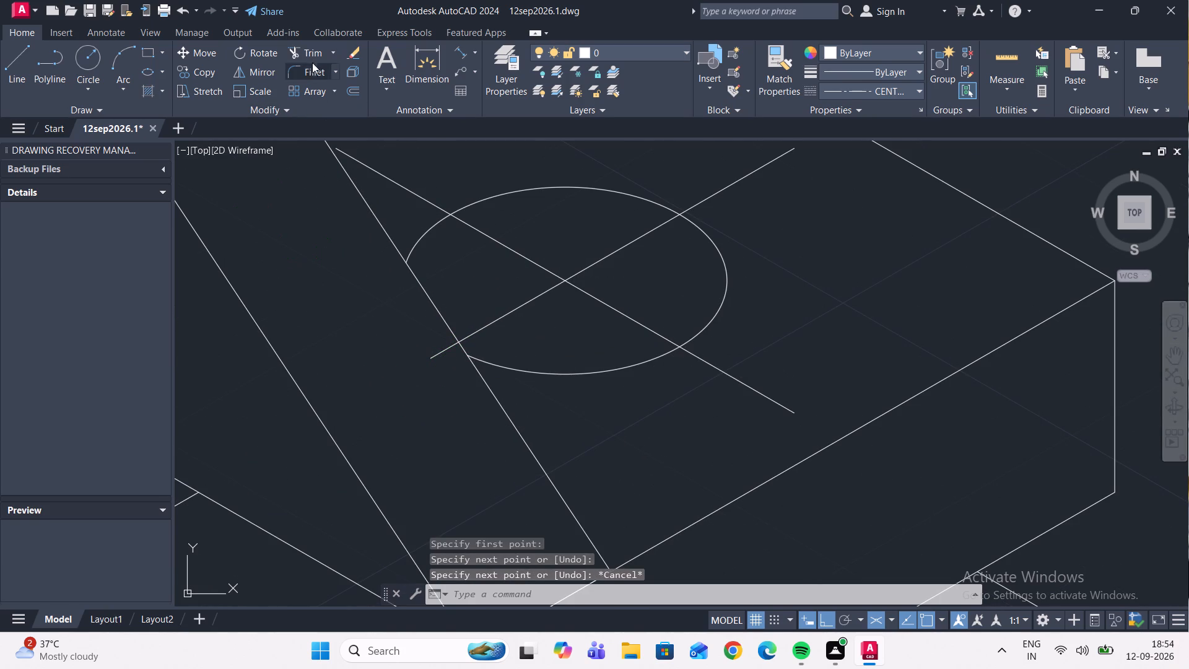
Trim the end of the far flange hole's crossing centre line where it passes beyond the rib edge.
{"action": "left_click", "coordinate": [313, 52]}
{"action": "left_click", "coordinate": [438, 356]}
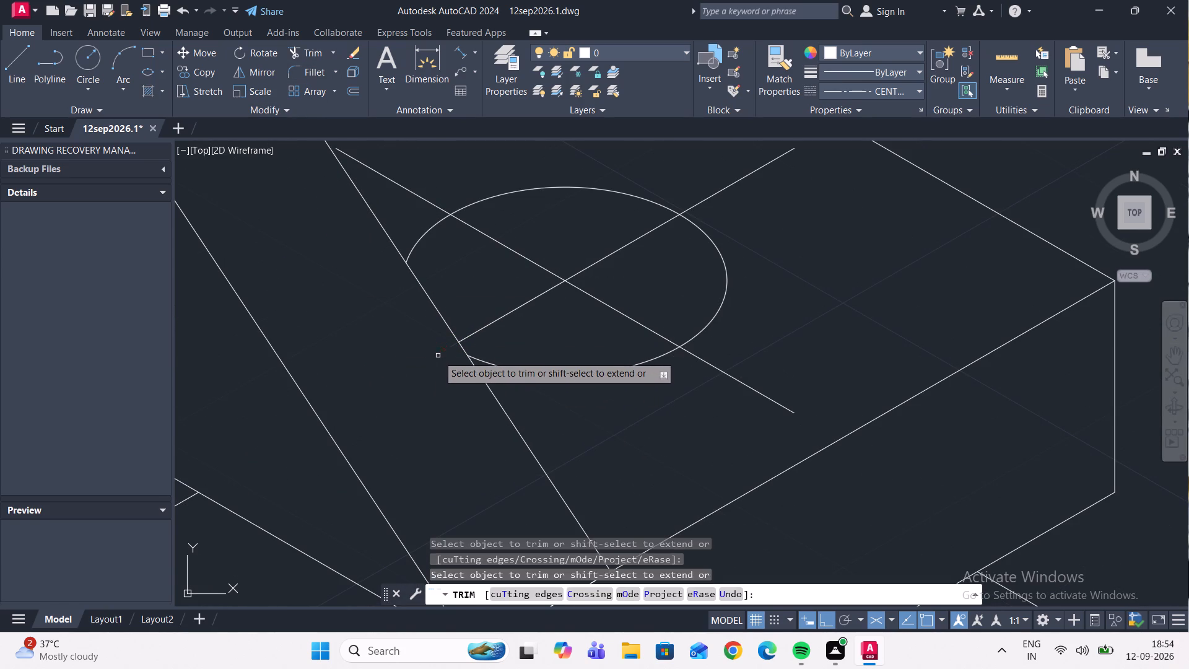
{"action": "scroll", "coordinate": [405, 362], "scroll_direction": "down", "scroll_amount": 3}
{"action": "middle_click_drag", "start_coordinate": [401, 365], "coordinate": [479, 461]}
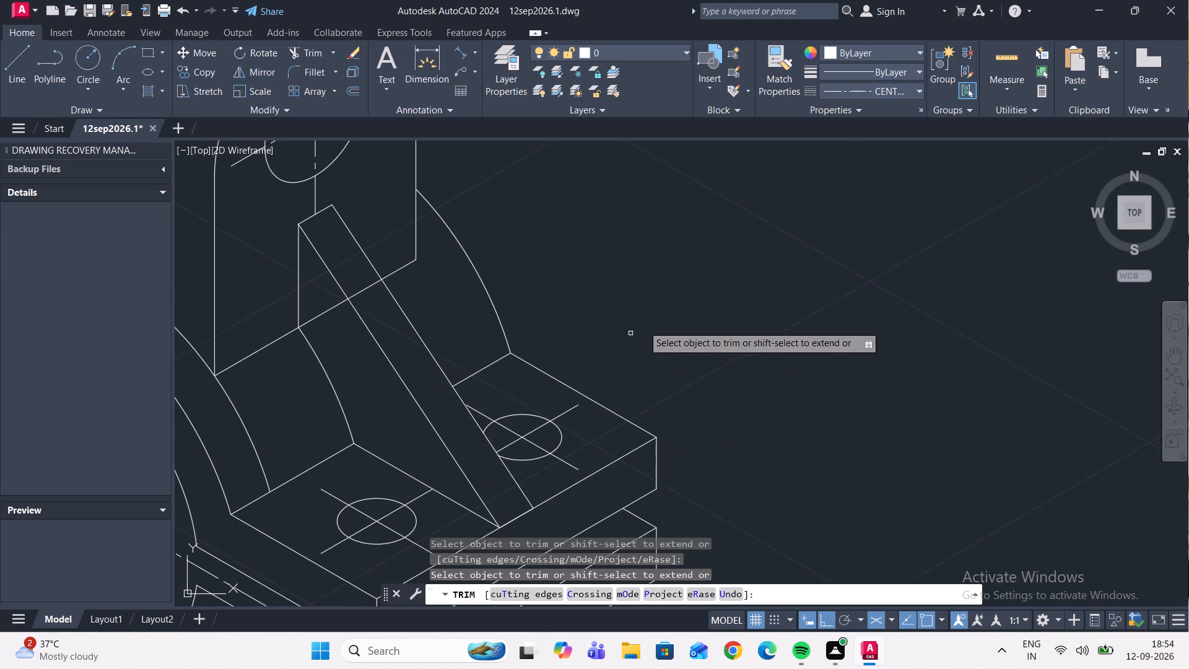
{"action": "scroll", "coordinate": [605, 311], "scroll_direction": "down", "scroll_amount": 2}
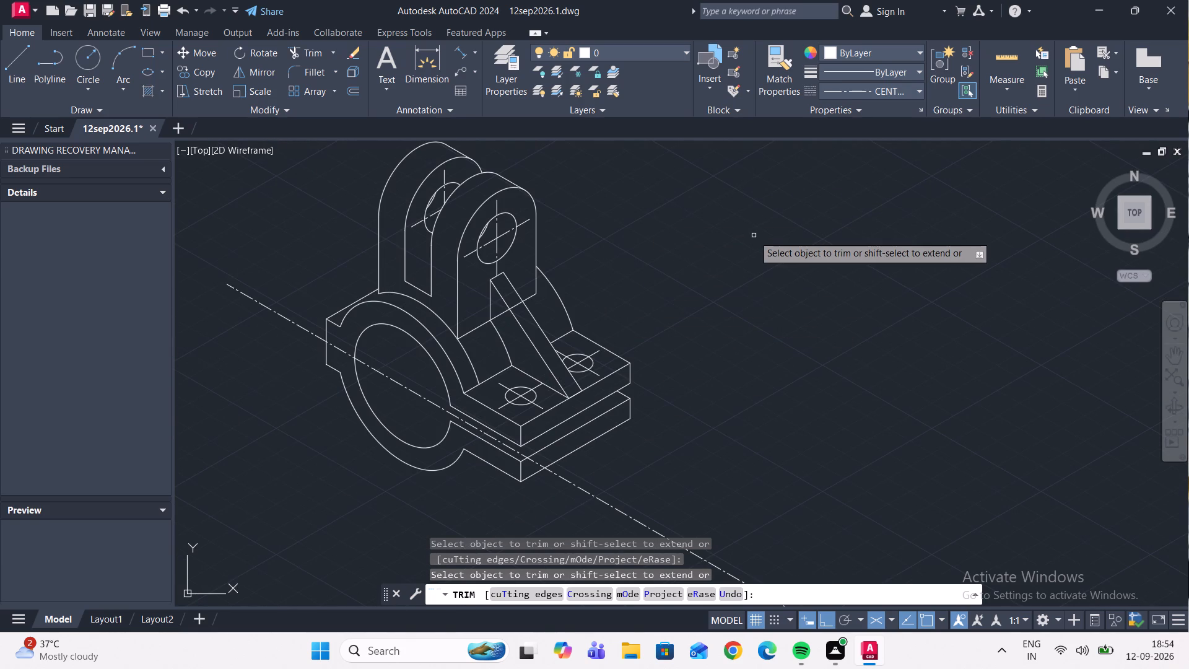
{"action": "key", "text": "Escape"}
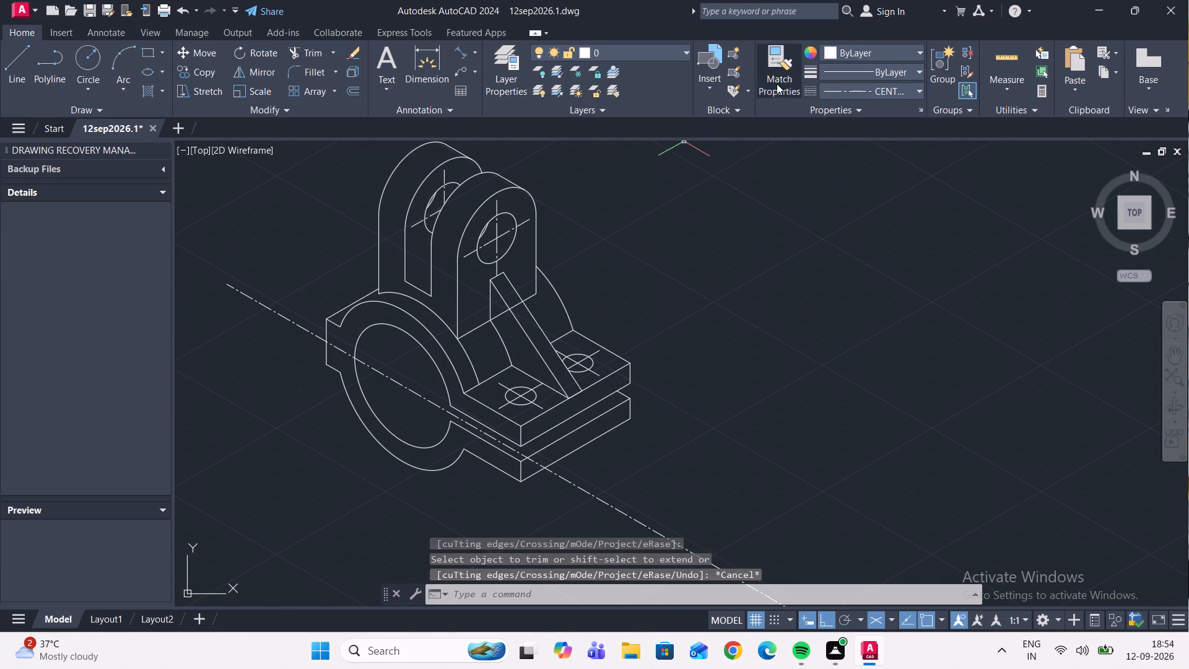
Match the far flange hole's centre lines to the properties of the front lug hole's vertical centre line.
{"action": "left_click", "coordinate": [771, 83]}
{"action": "scroll", "coordinate": [568, 361], "scroll_direction": "up", "scroll_amount": 2}
{"action": "scroll", "coordinate": [523, 378], "scroll_direction": "down", "scroll_amount": 3}
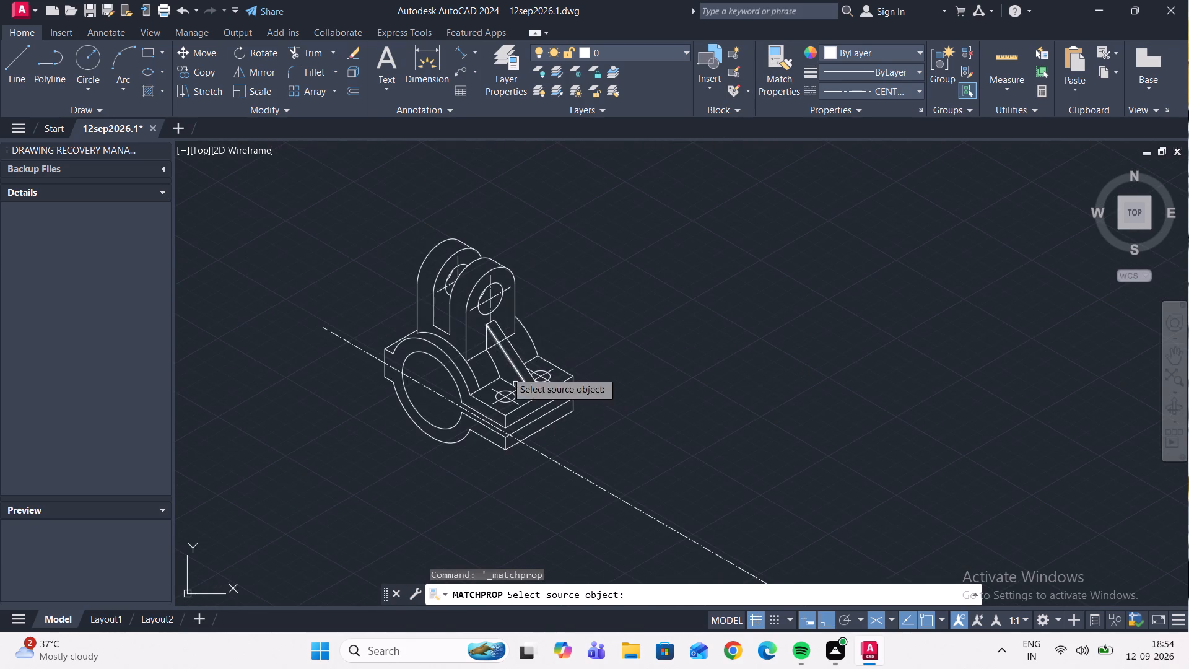
{"action": "scroll", "coordinate": [489, 310], "scroll_direction": "up", "scroll_amount": 2}
{"action": "left_click", "coordinate": [492, 300]}
{"action": "scroll", "coordinate": [572, 351], "scroll_direction": "down", "scroll_amount": 2}
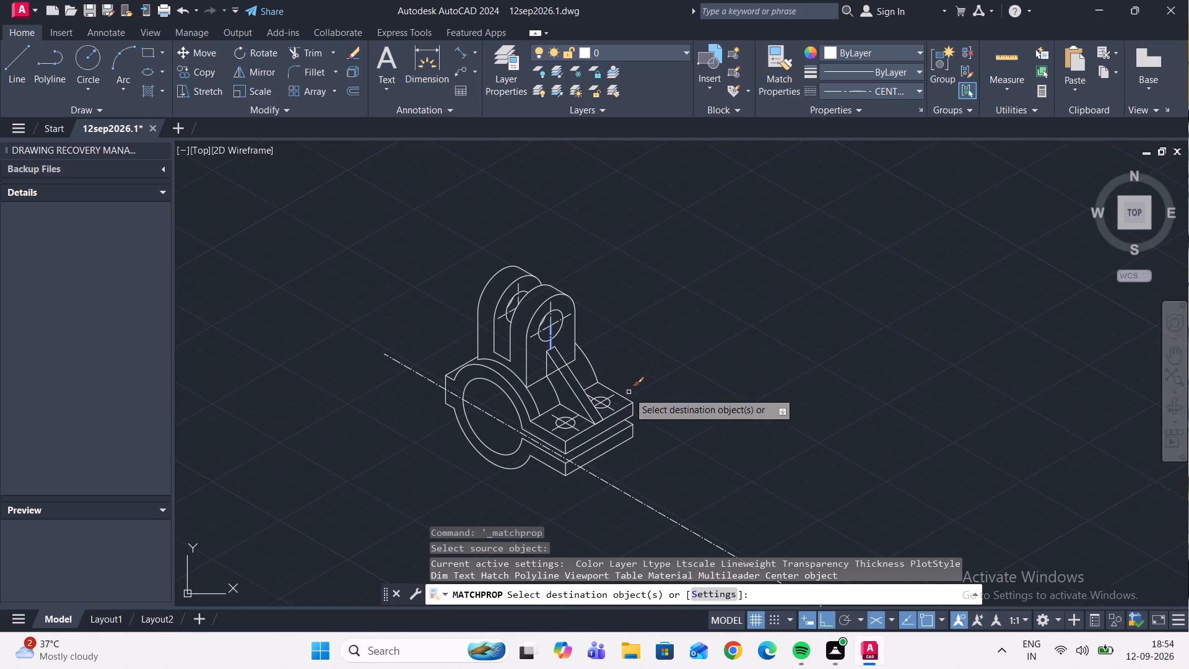
{"action": "scroll", "coordinate": [594, 414], "scroll_direction": "up", "scroll_amount": 4}
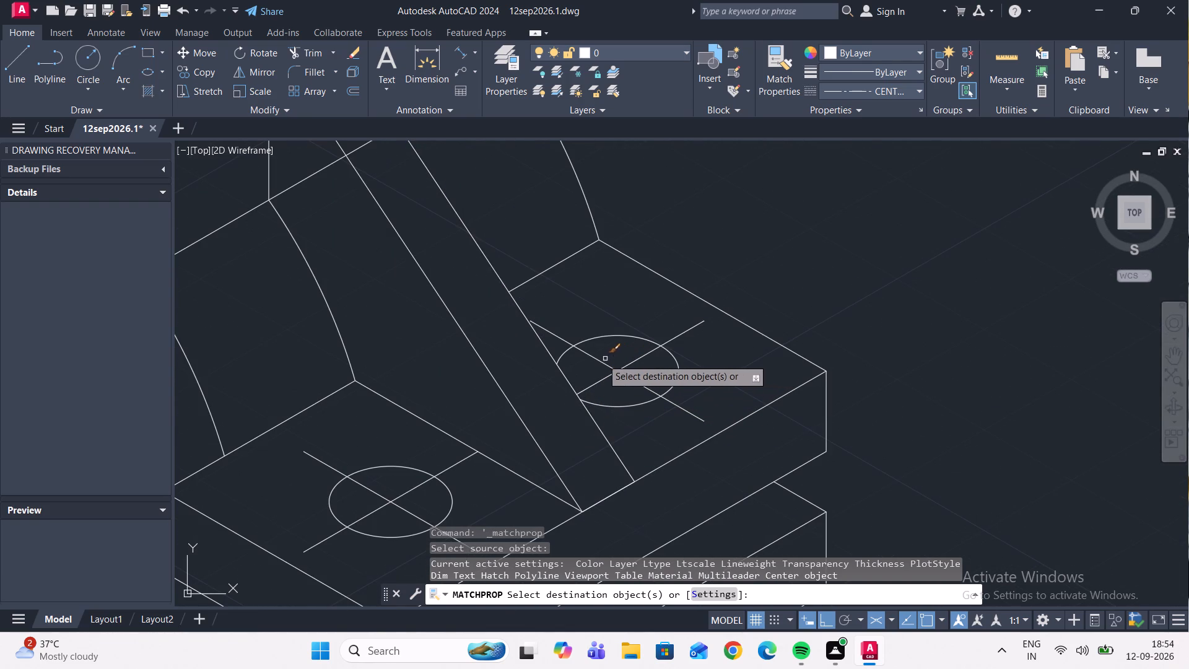
{"action": "left_click", "coordinate": [643, 383]}
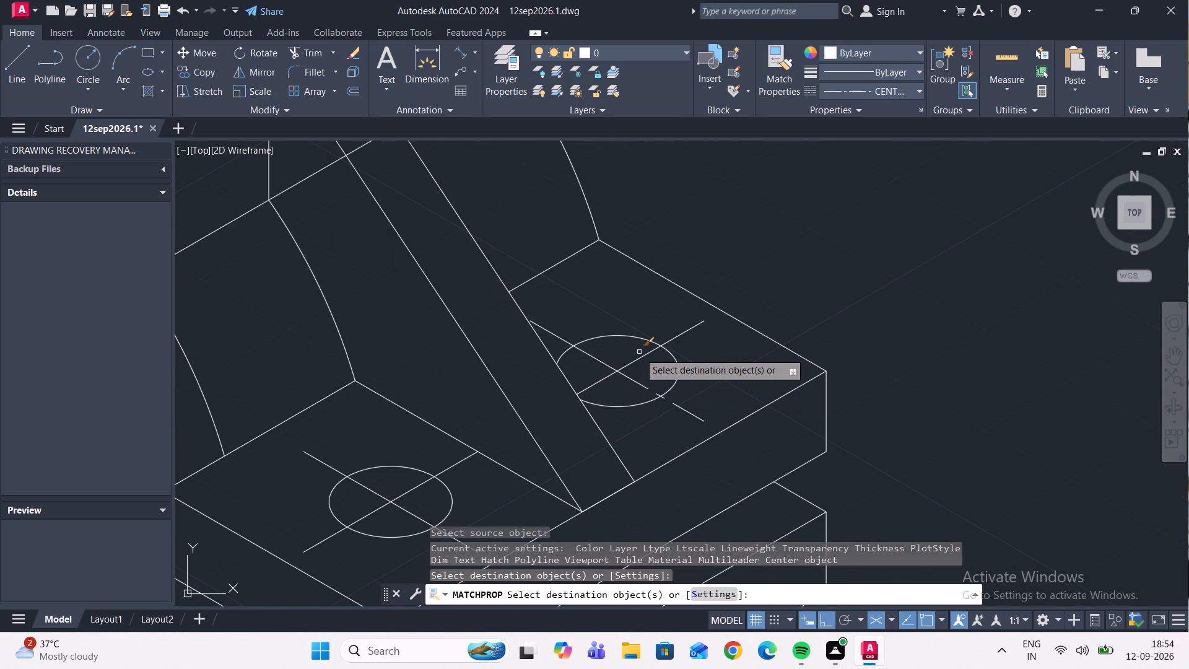
{"action": "left_click", "coordinate": [642, 357]}
{"action": "left_click", "coordinate": [591, 356]}
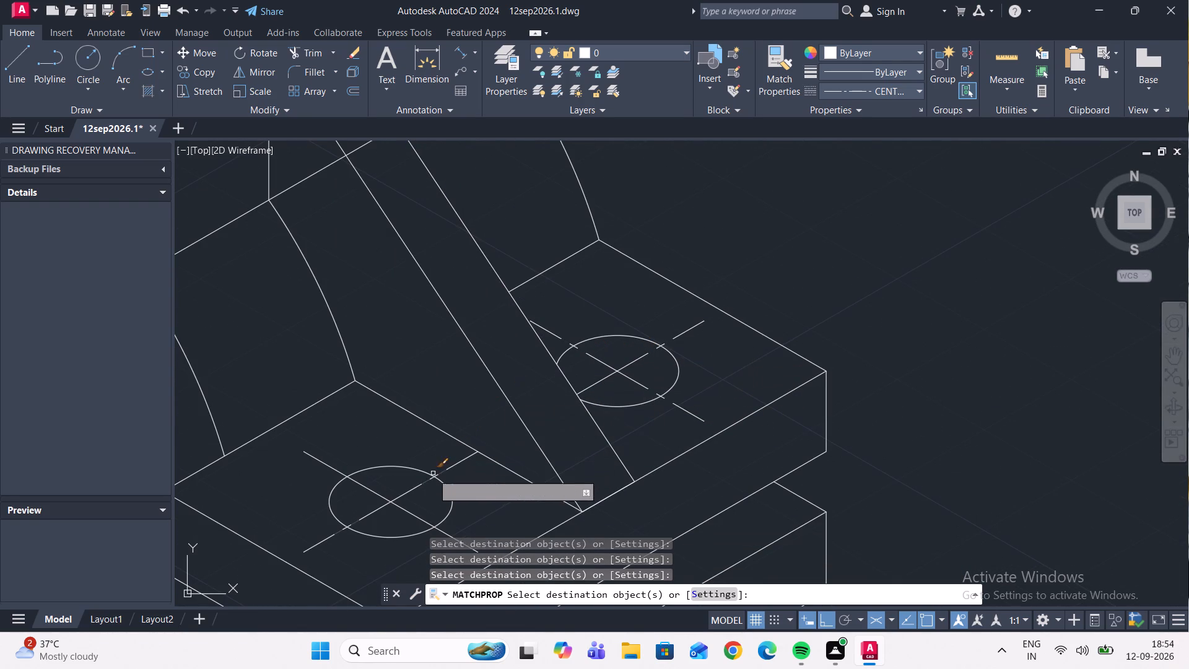
Apply the same matched centre-line properties to both crossing lines of the near flange hole.
{"action": "left_click", "coordinate": [426, 479]}
{"action": "left_click", "coordinate": [380, 491]}
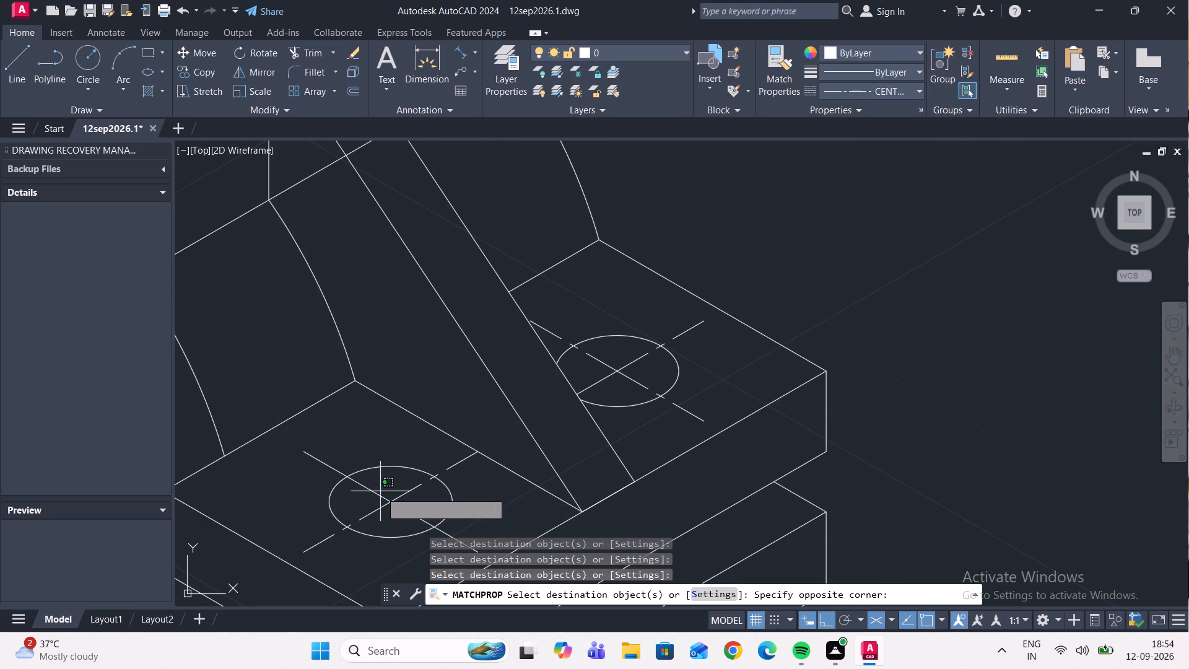
{"action": "left_click", "coordinate": [360, 489]}
{"action": "scroll", "coordinate": [382, 457], "scroll_direction": "down", "scroll_amount": 3}
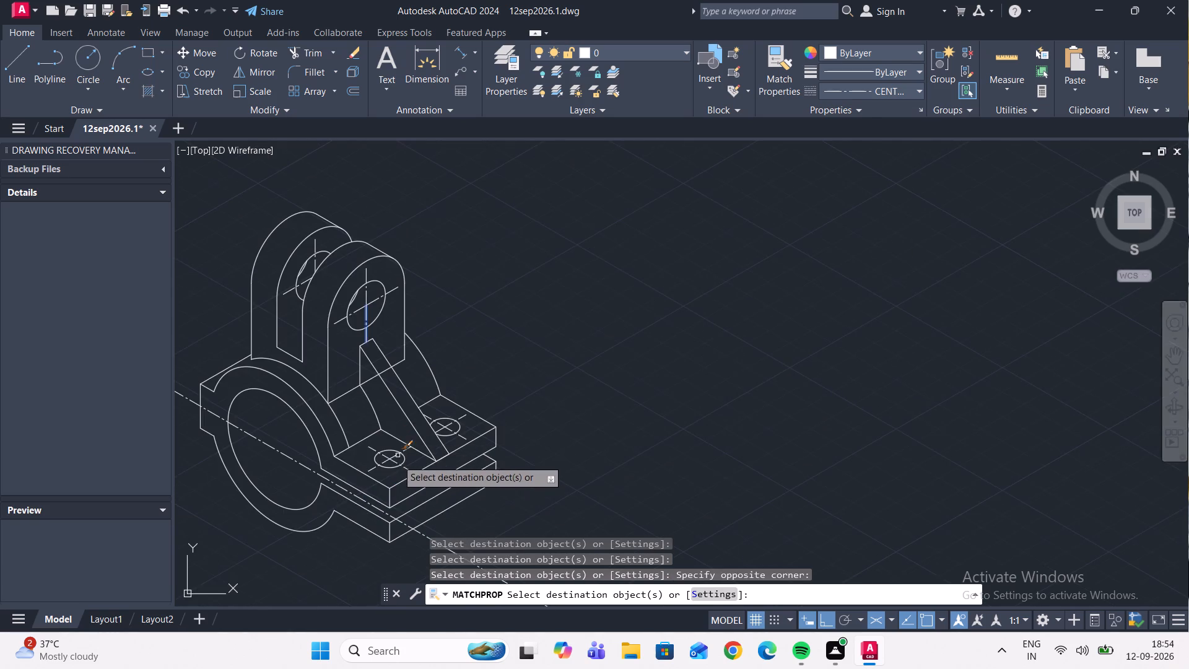
{"action": "scroll", "coordinate": [391, 469], "scroll_direction": "up", "scroll_amount": 1}
{"action": "middle_click_drag", "start_coordinate": [379, 435], "coordinate": [578, 475]}
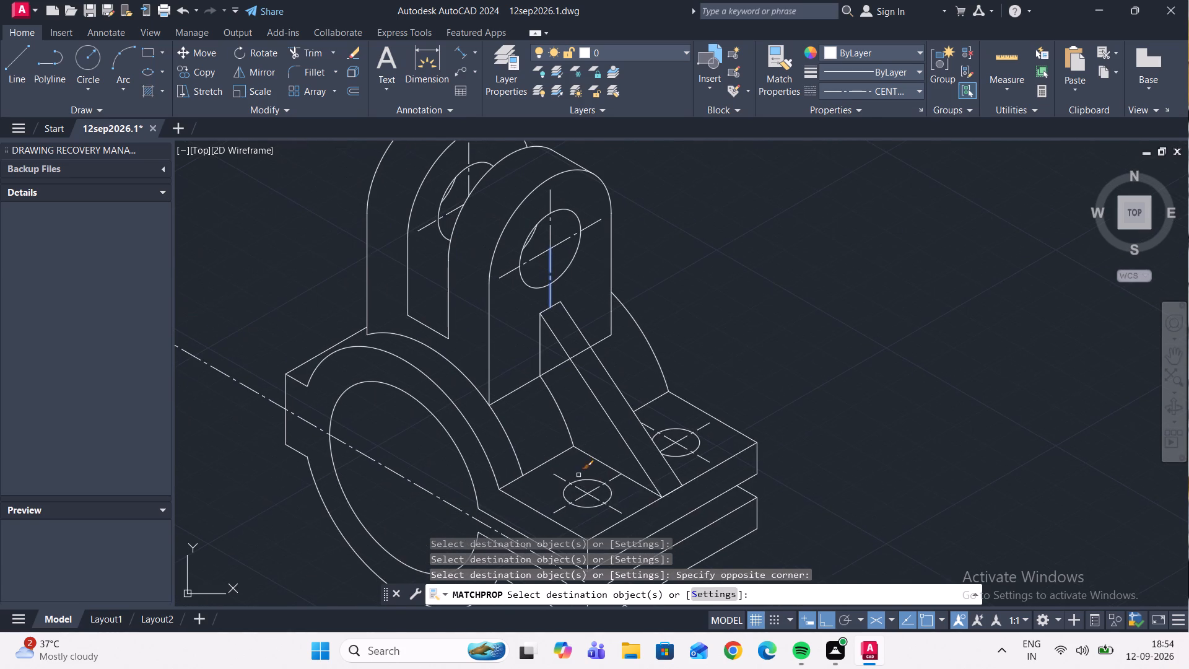
{"action": "key", "text": "Escape"}
{"action": "scroll", "coordinate": [443, 356], "scroll_direction": "down", "scroll_amount": 2}
{"action": "scroll", "coordinate": [391, 372], "scroll_direction": "up", "scroll_amount": 1}
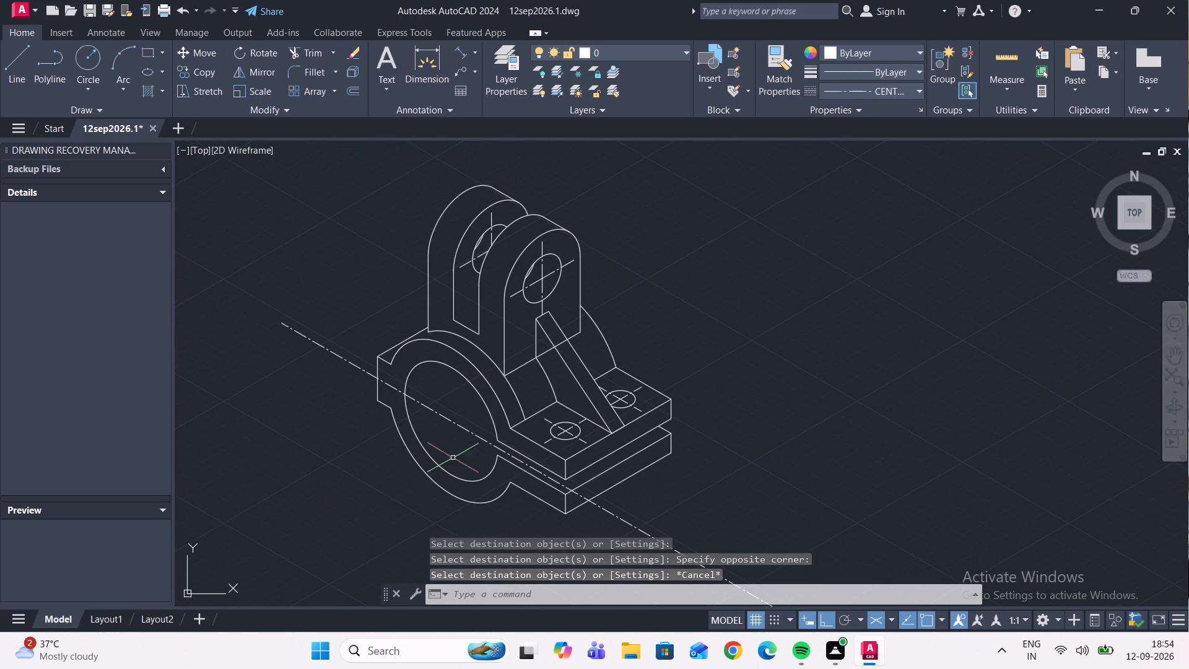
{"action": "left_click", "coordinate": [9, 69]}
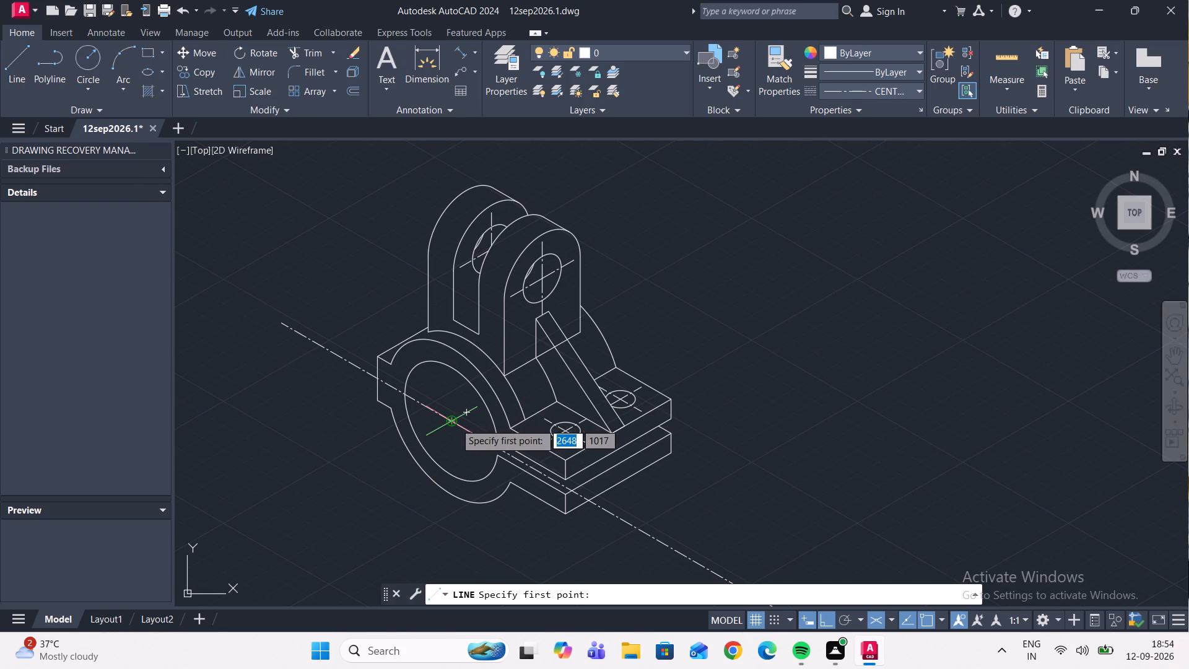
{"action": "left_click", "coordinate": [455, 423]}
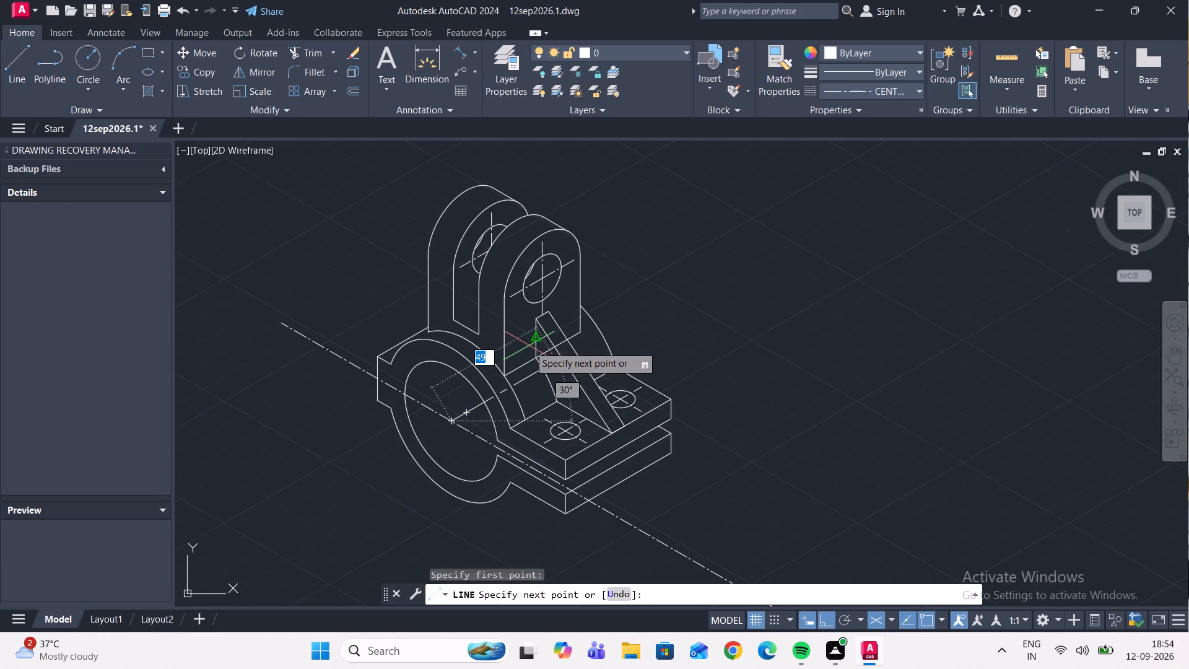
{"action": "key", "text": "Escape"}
Set the current linetype to ByLayer and draw a 50-unit vertical line downward from the ring's centre on the right isoplane.
{"action": "left_click", "coordinate": [920, 93]}
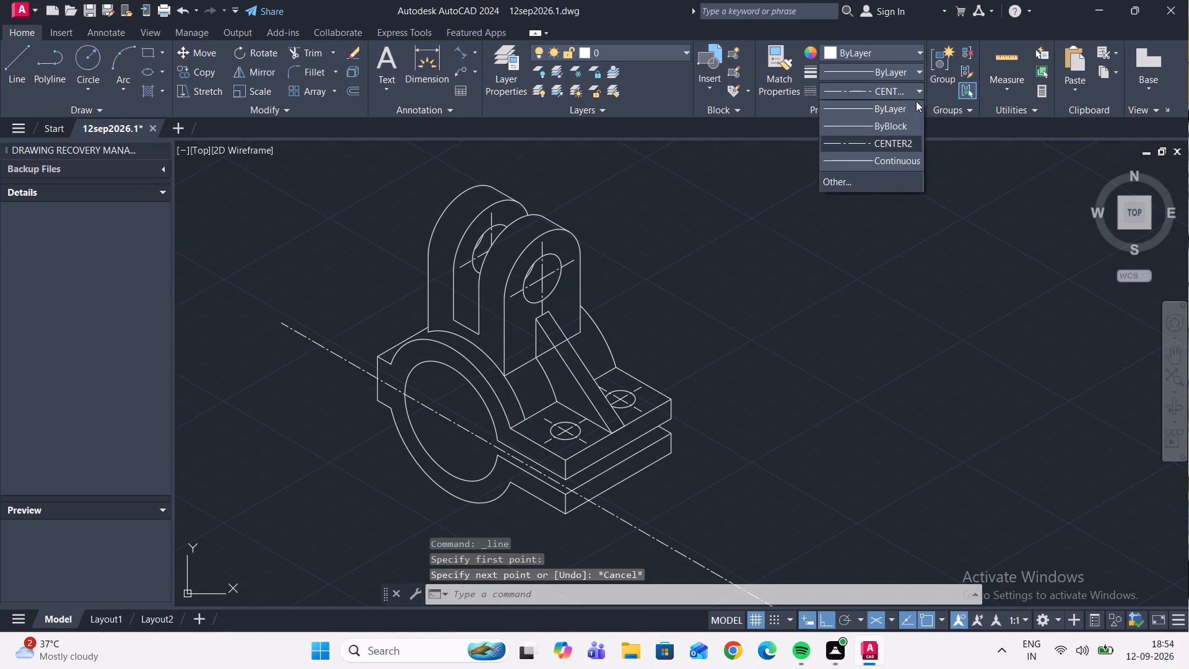
{"action": "left_click", "coordinate": [902, 110]}
{"action": "left_click", "coordinate": [20, 62]}
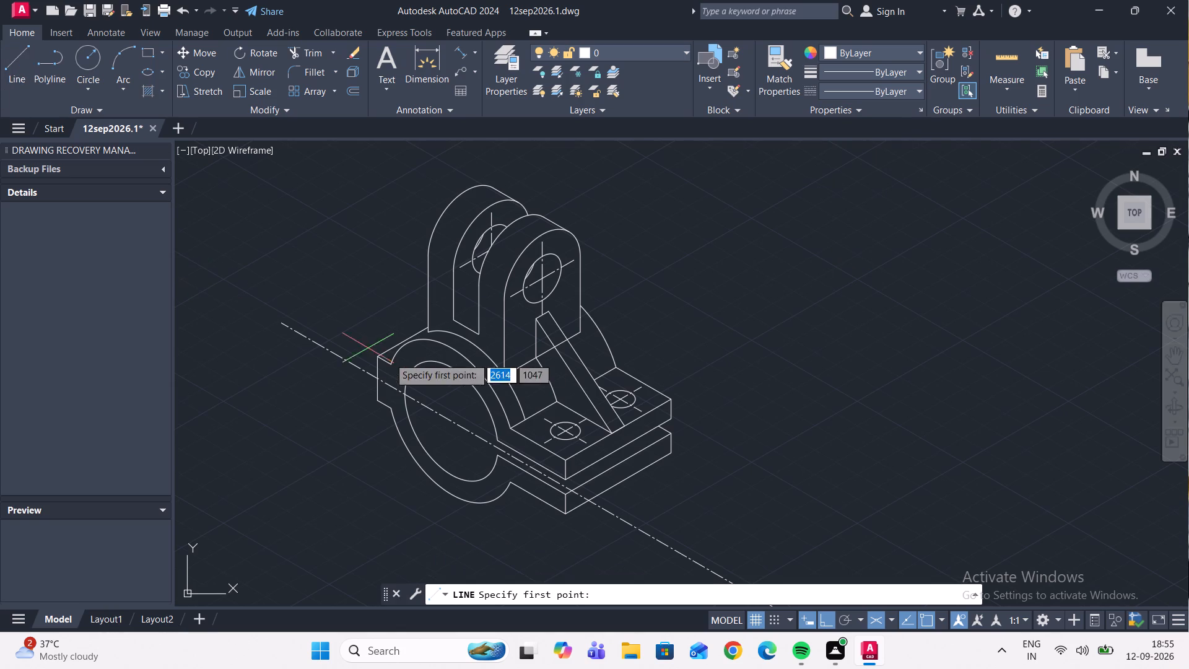
{"action": "left_click", "coordinate": [453, 420]}
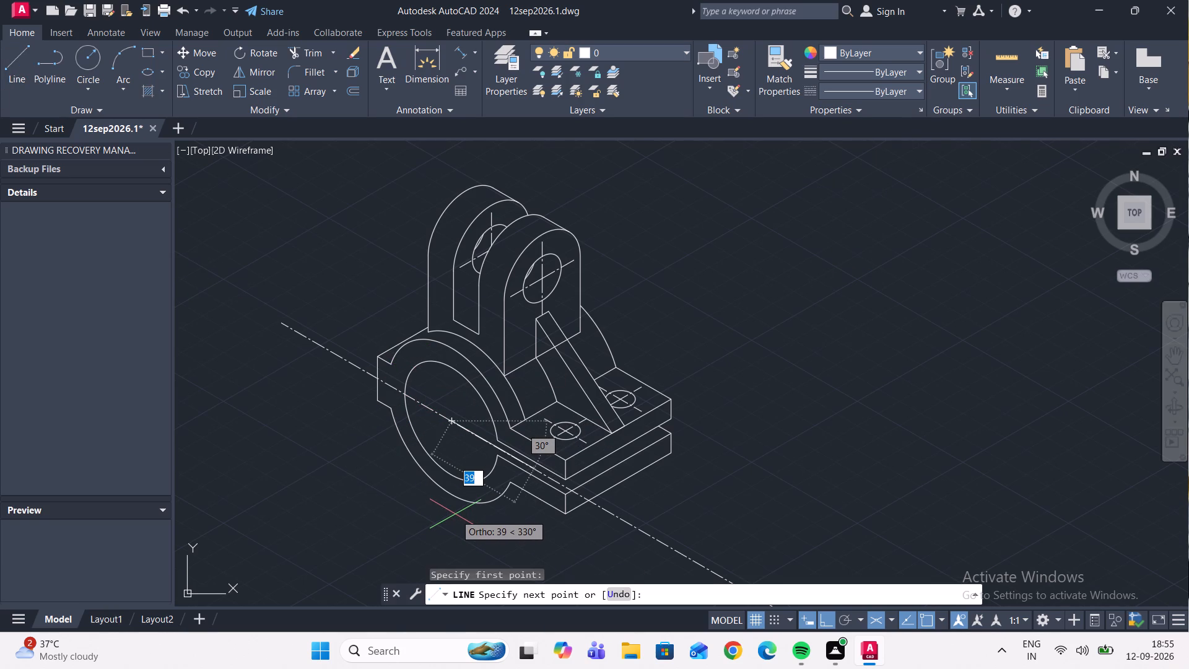
{"action": "key", "text": "F5"}
{"action": "scroll", "coordinate": [456, 514], "scroll_direction": "up", "scroll_amount": 2}
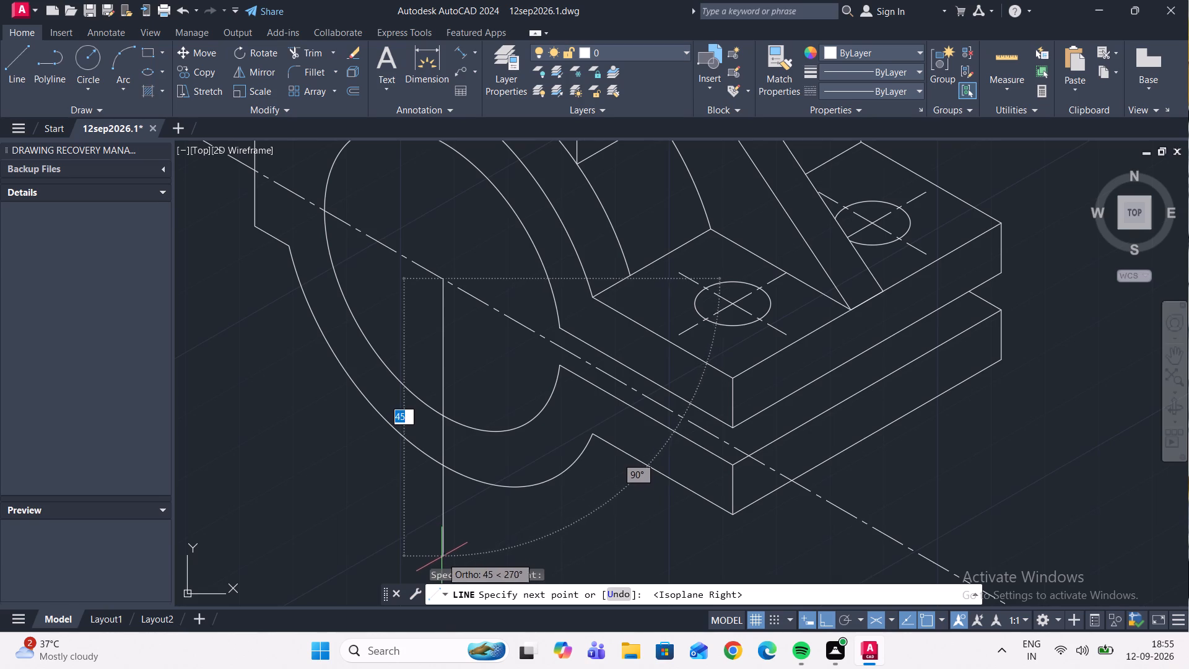
{"action": "scroll", "coordinate": [445, 554], "scroll_direction": "down", "scroll_amount": 1}
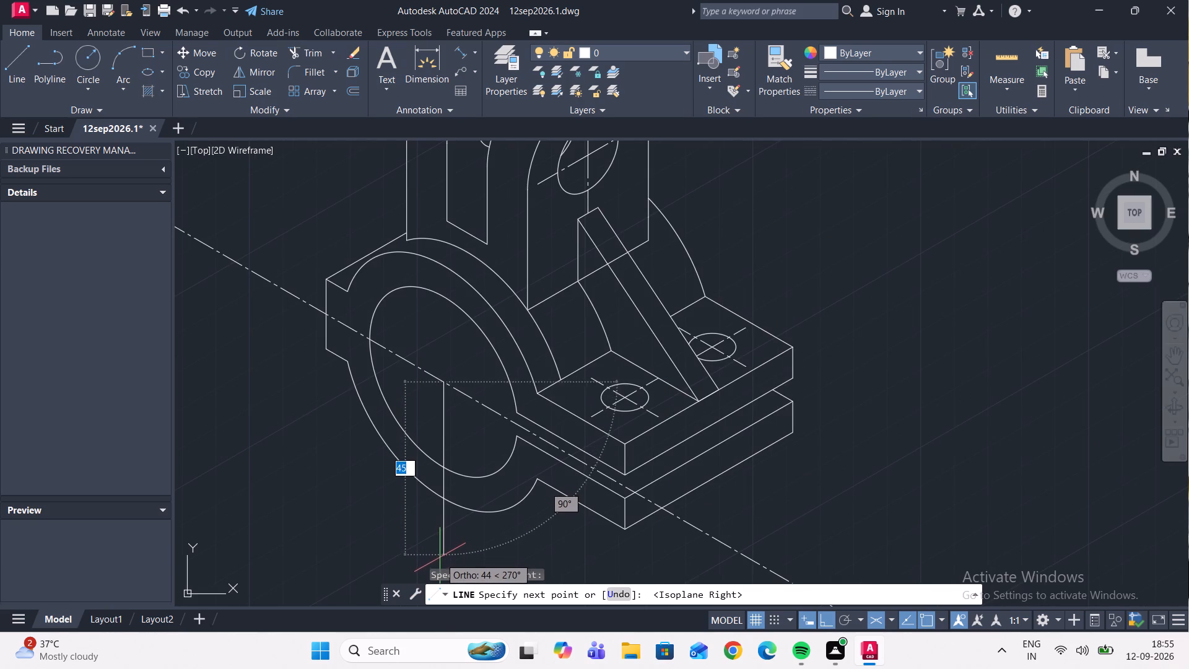
{"action": "scroll", "coordinate": [445, 529], "scroll_direction": "down", "scroll_amount": 2}
{"action": "scroll", "coordinate": [433, 541], "scroll_direction": "up", "scroll_amount": 1}
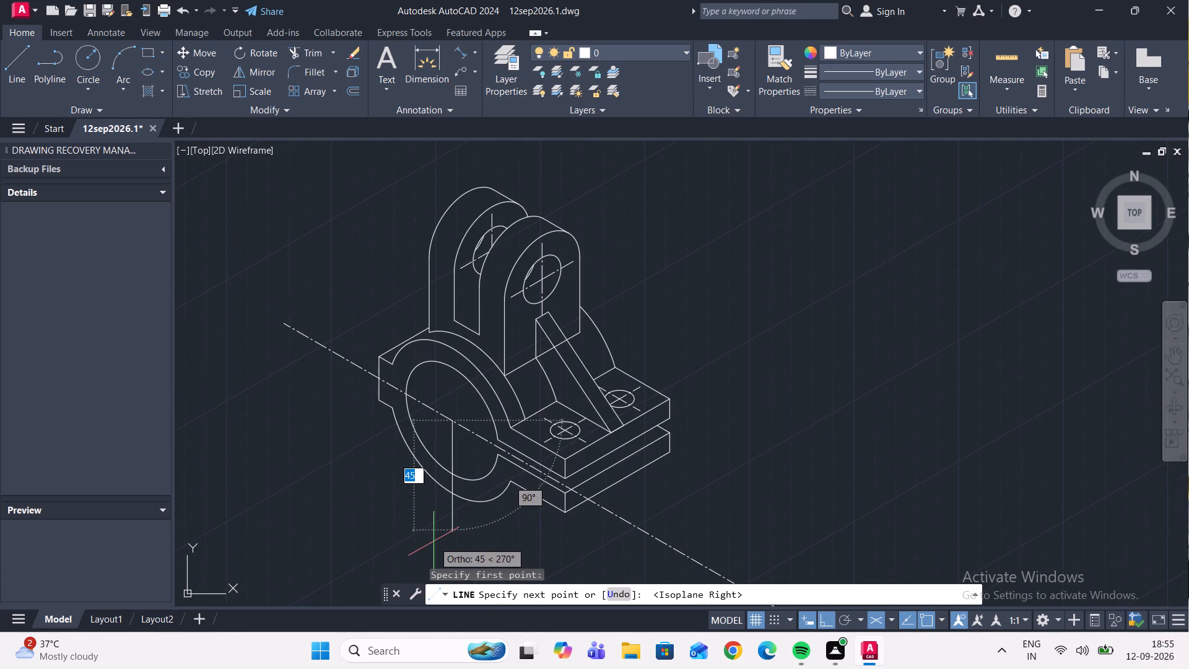
{"action": "type", "text": "50"}
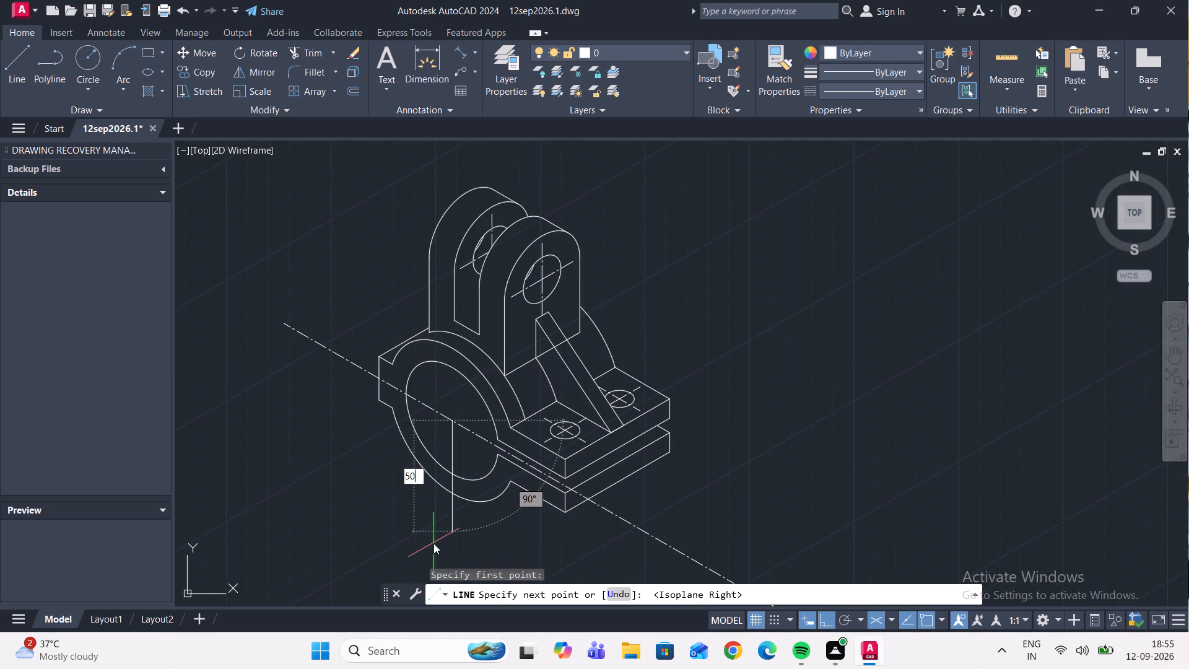
{"action": "key", "text": "Return"}
{"action": "key", "text": "Escape"}
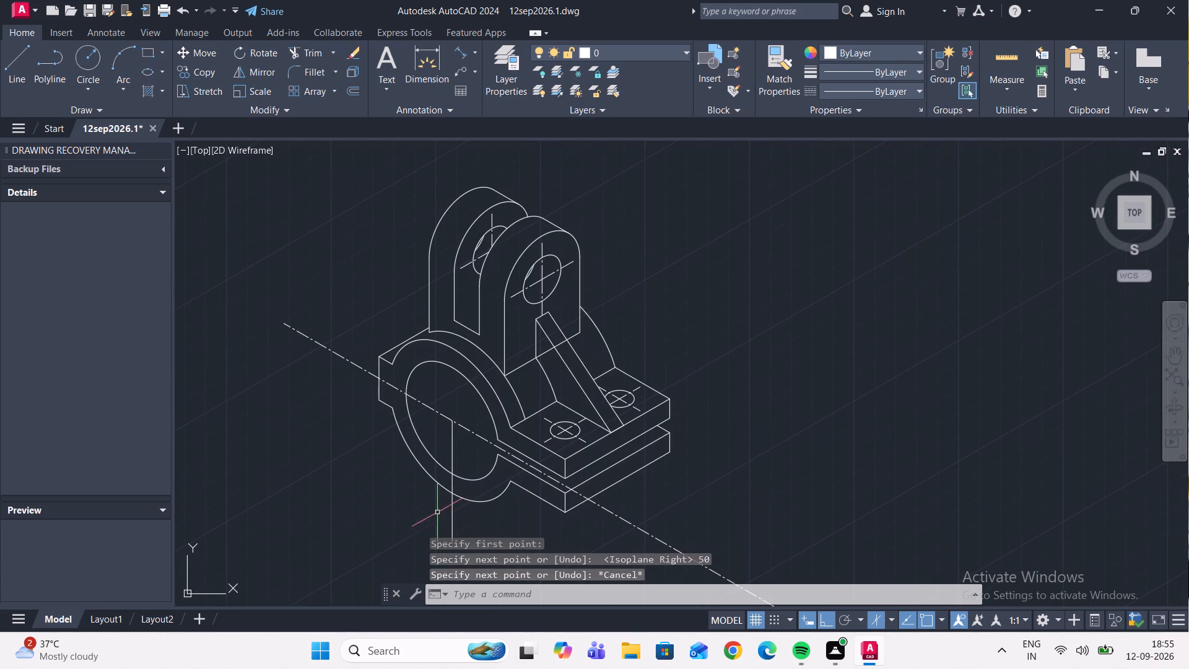
Draw a 50-unit vertical line upward from the ring's centre.
{"action": "key", "text": "space"}
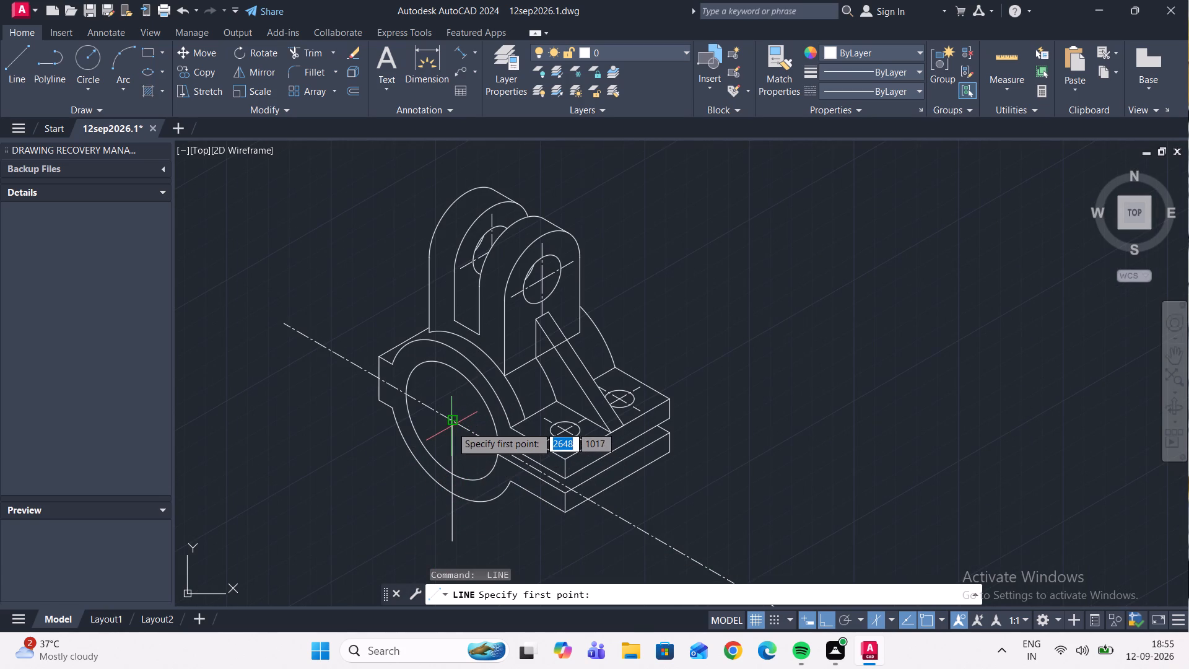
{"action": "scroll", "coordinate": [451, 422], "scroll_direction": "up", "scroll_amount": 3}
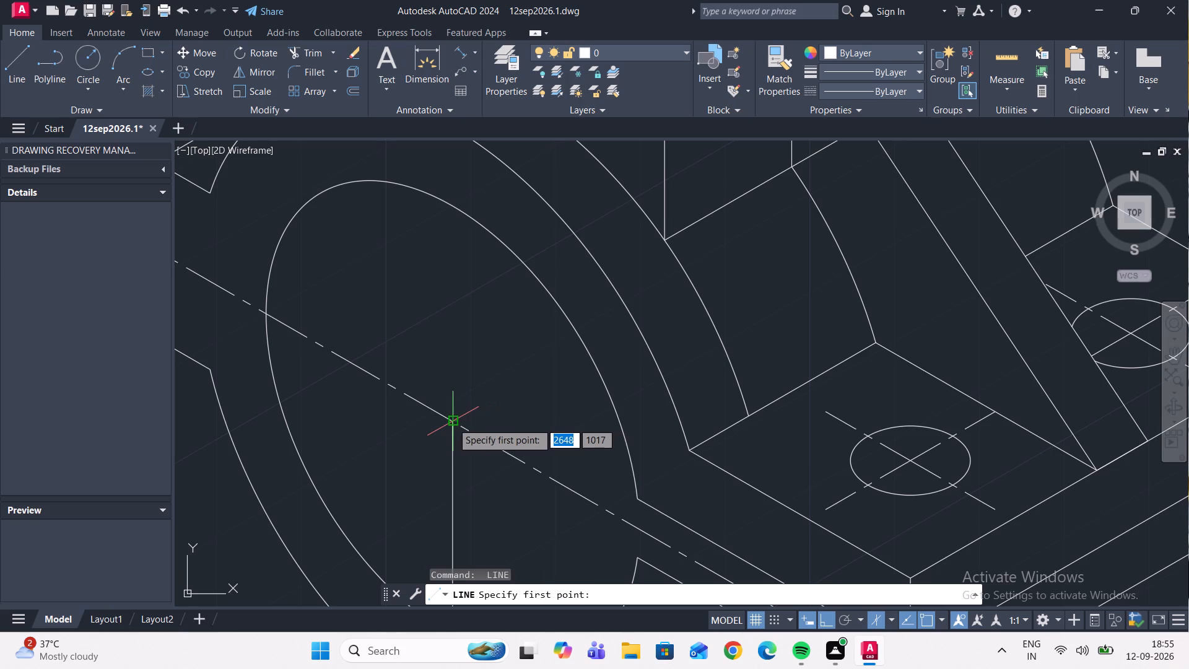
{"action": "left_click", "coordinate": [452, 422]}
{"action": "scroll", "coordinate": [482, 217], "scroll_direction": "down", "scroll_amount": 2}
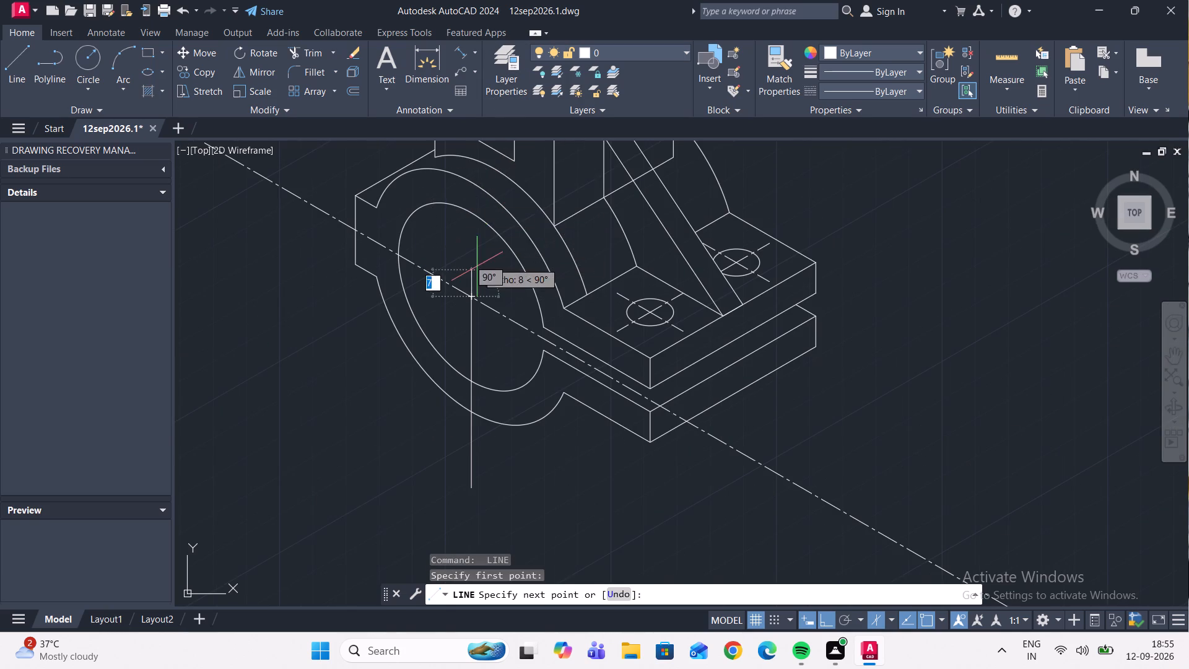
{"action": "scroll", "coordinate": [476, 266], "scroll_direction": "down", "scroll_amount": 3}
{"action": "middle_click_drag", "start_coordinate": [476, 266], "coordinate": [471, 382]}
{"action": "scroll", "coordinate": [471, 323], "scroll_direction": "up", "scroll_amount": 3}
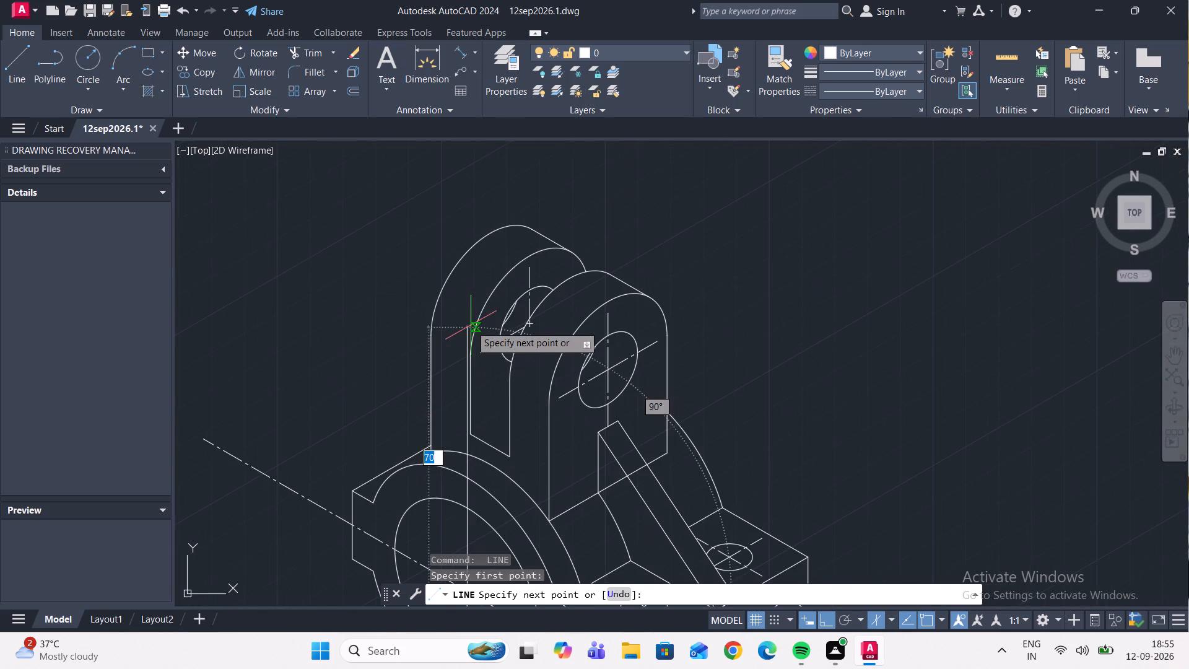
{"action": "scroll", "coordinate": [465, 374], "scroll_direction": "up", "scroll_amount": 3}
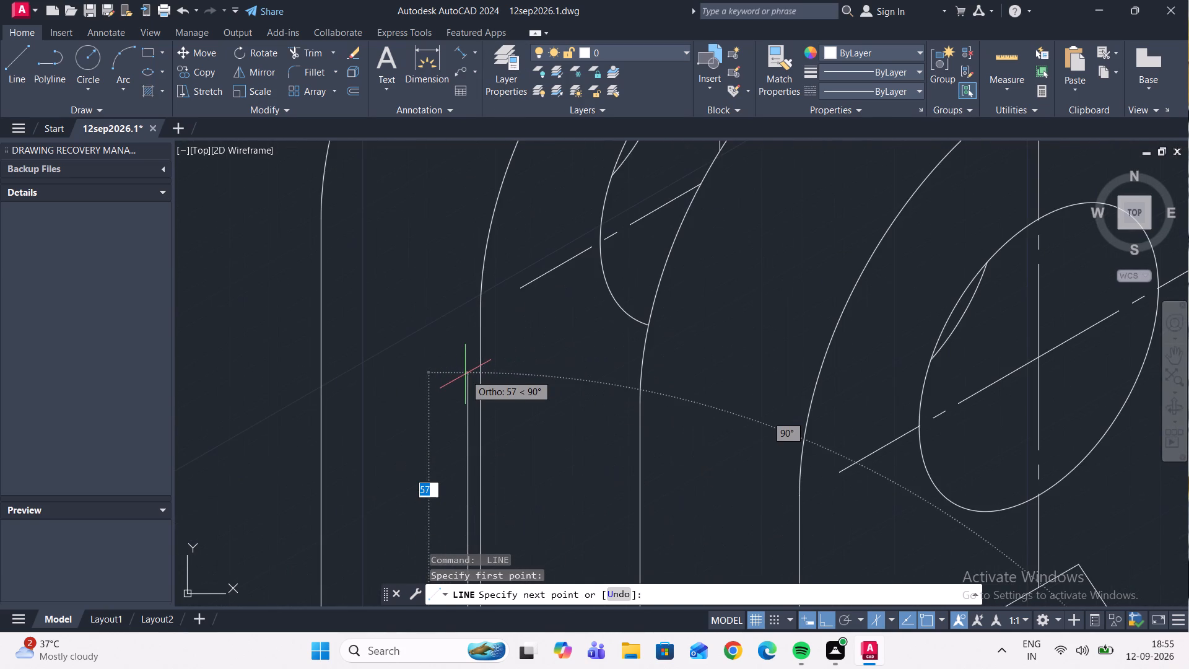
{"action": "key", "text": "5"}
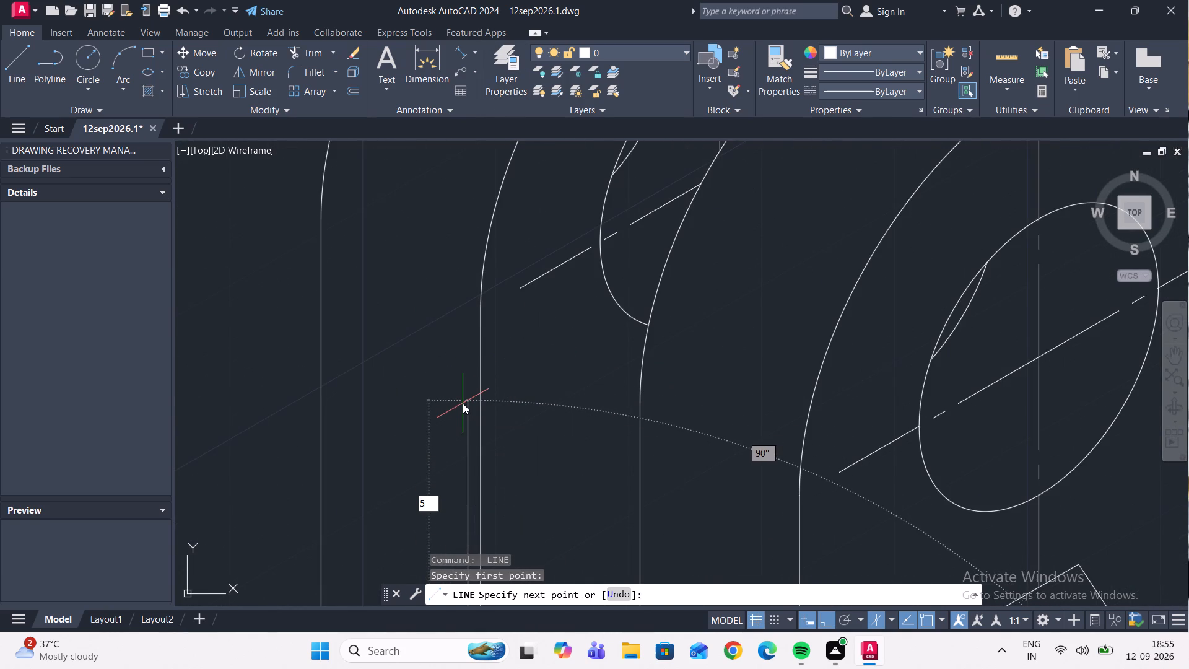
{"action": "key", "text": "0"}
{"action": "key", "text": "Return"}
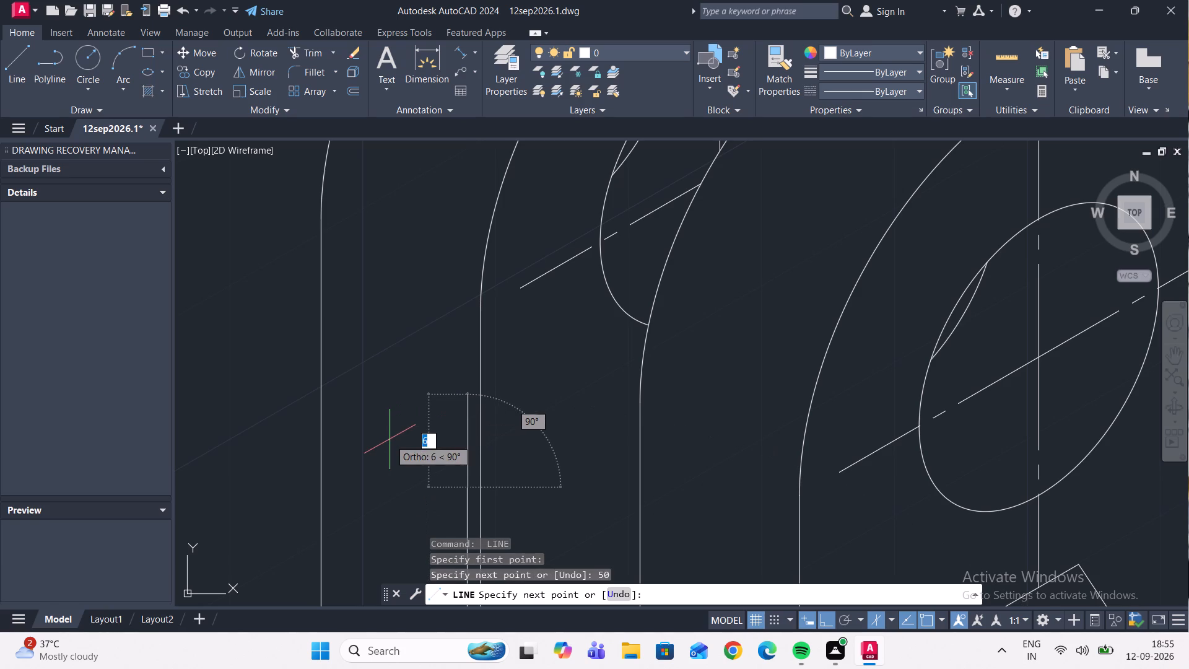
{"action": "key", "text": "Escape"}
Match both vertical lines through the ring's centre to the properties of the ring's long sloping centre line.
{"action": "scroll", "coordinate": [414, 429], "scroll_direction": "down", "scroll_amount": 5}
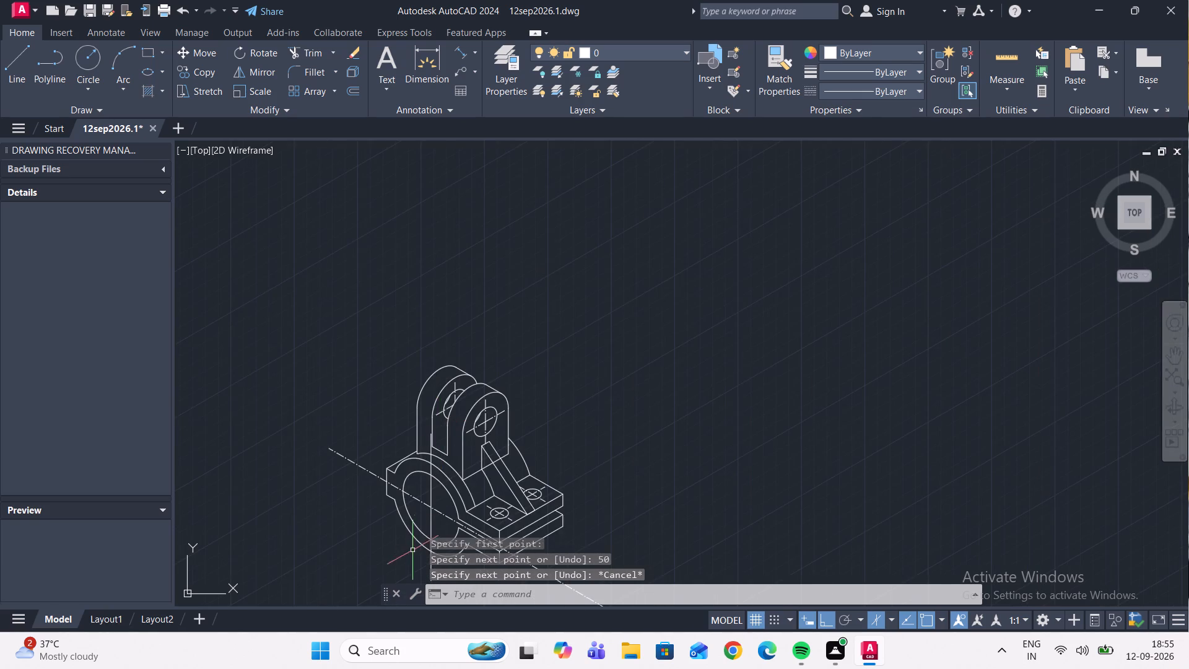
{"action": "scroll", "coordinate": [430, 535], "scroll_direction": "up", "scroll_amount": 2}
{"action": "scroll", "coordinate": [437, 526], "scroll_direction": "down", "scroll_amount": 1}
{"action": "middle_click_drag", "start_coordinate": [437, 526], "coordinate": [465, 468]}
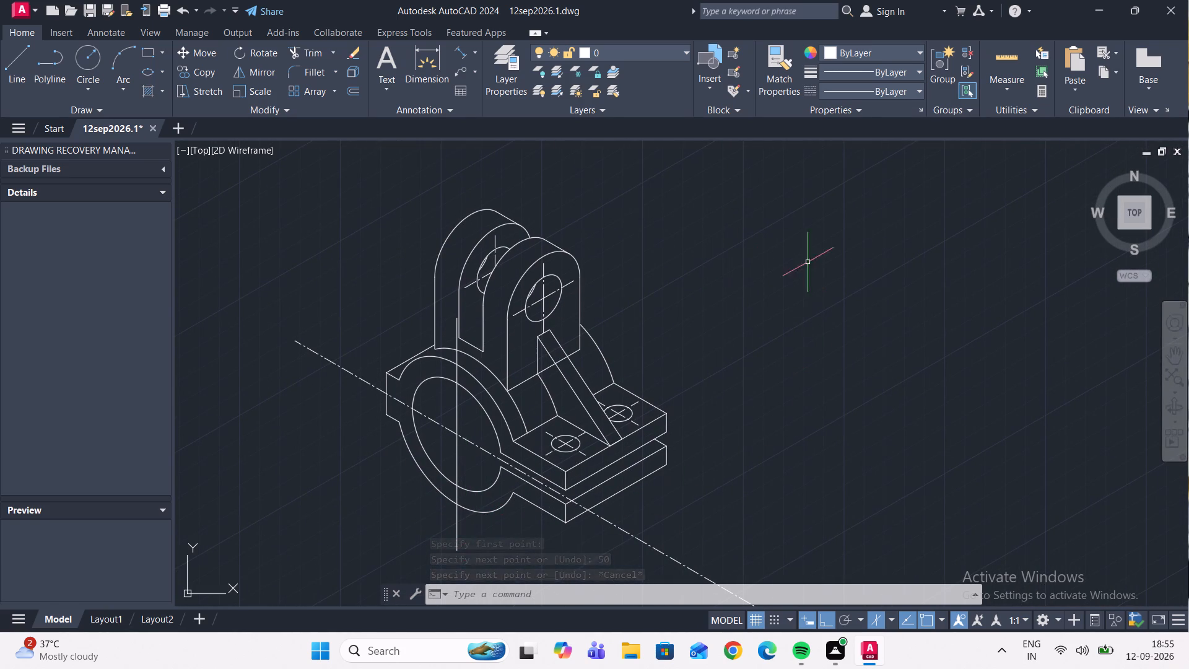
{"action": "left_click", "coordinate": [772, 70]}
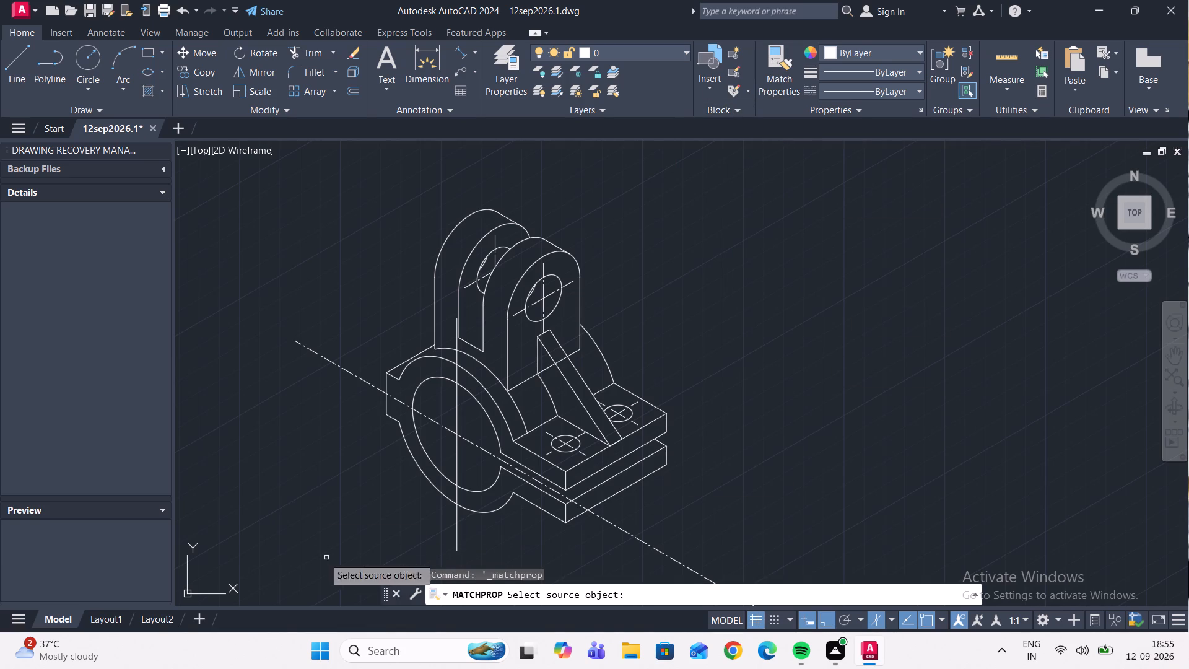
{"action": "left_click", "coordinate": [478, 444]}
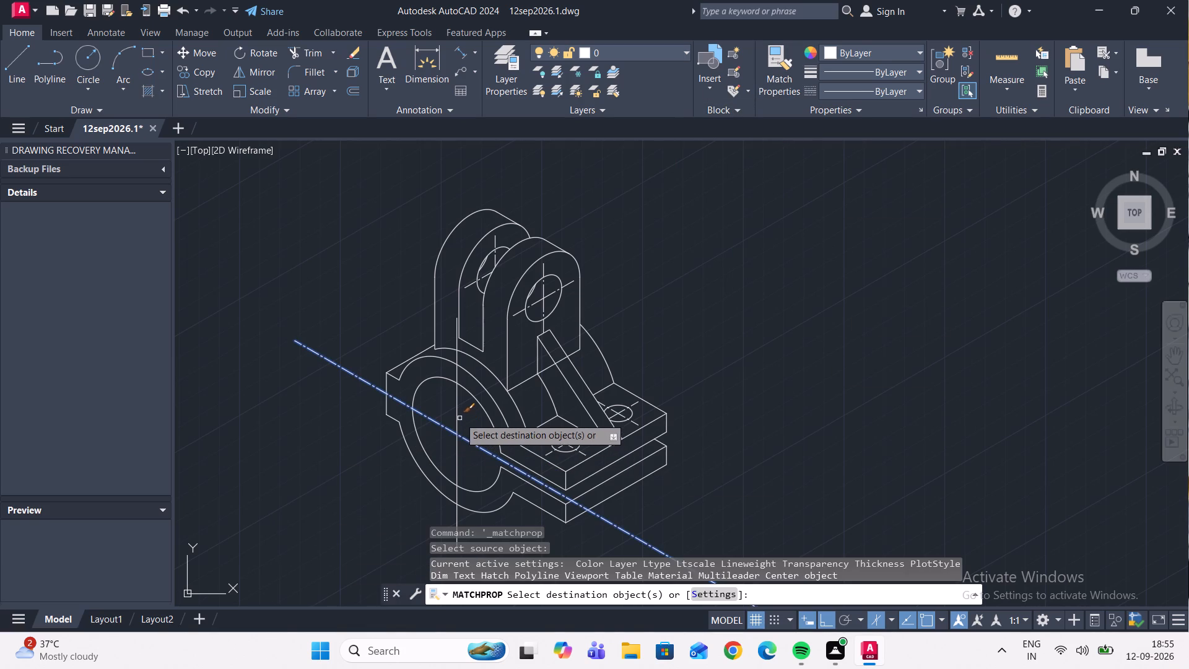
{"action": "left_click", "coordinate": [457, 412]}
{"action": "left_click", "coordinate": [456, 459]}
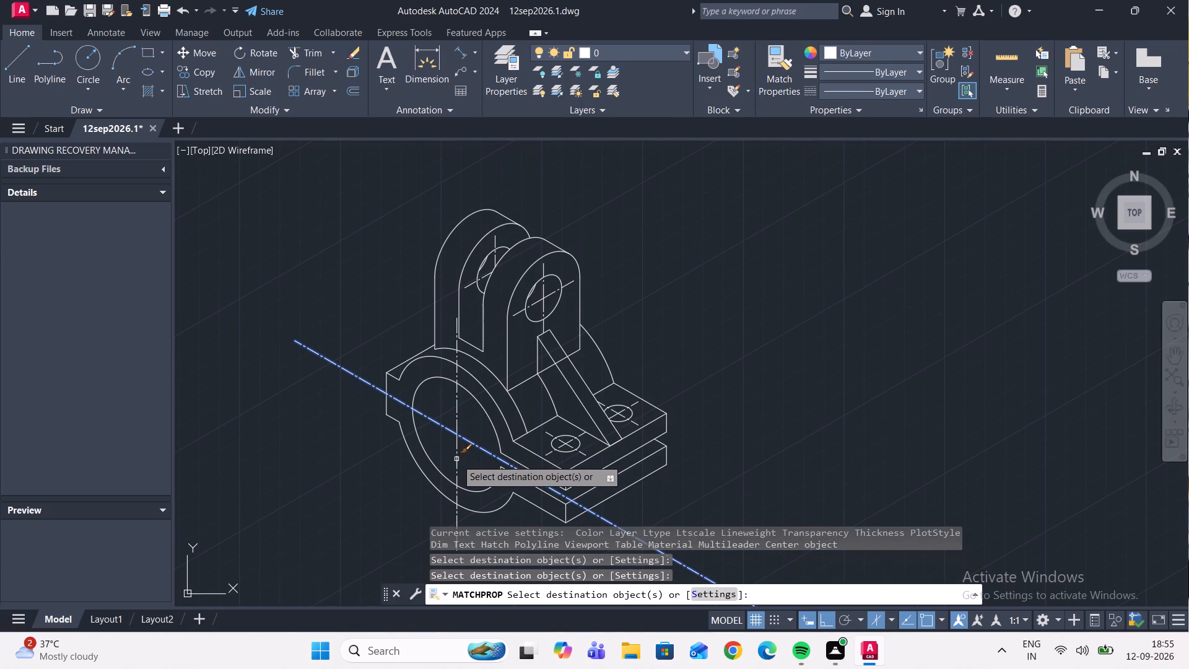
{"action": "key", "text": "Escape"}
Start a line at the ring's centre with a 7-unit segment along the 30° isometric direction.
{"action": "scroll", "coordinate": [590, 330], "scroll_direction": "down", "scroll_amount": 2}
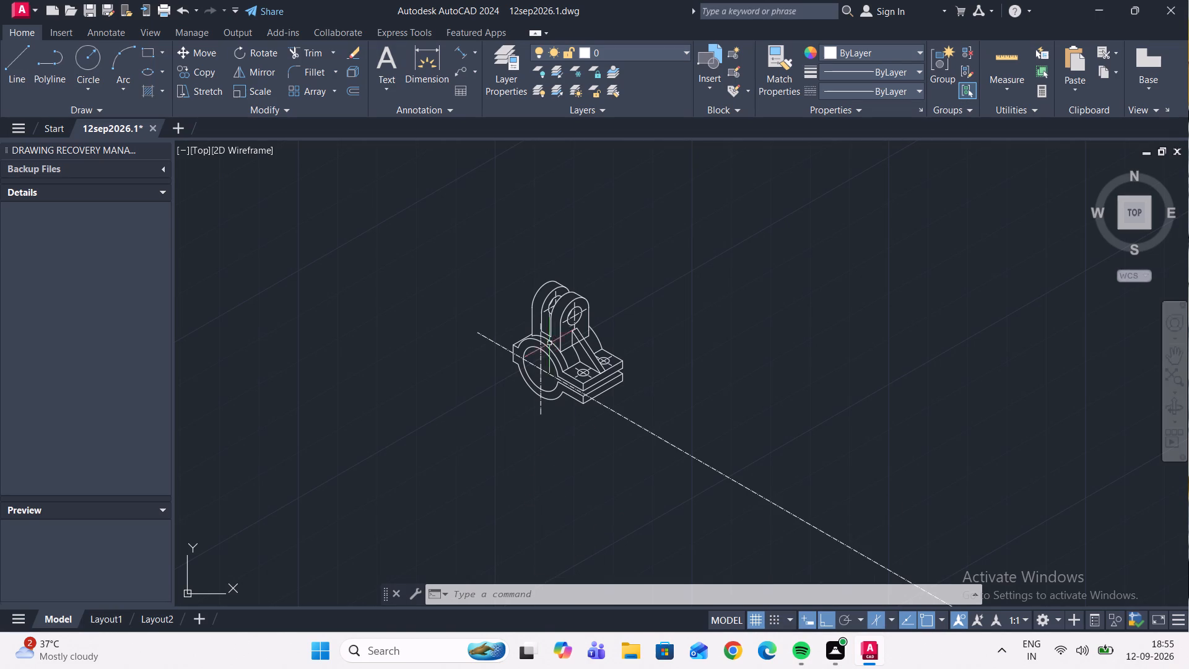
{"action": "scroll", "coordinate": [535, 345], "scroll_direction": "up", "scroll_amount": 2}
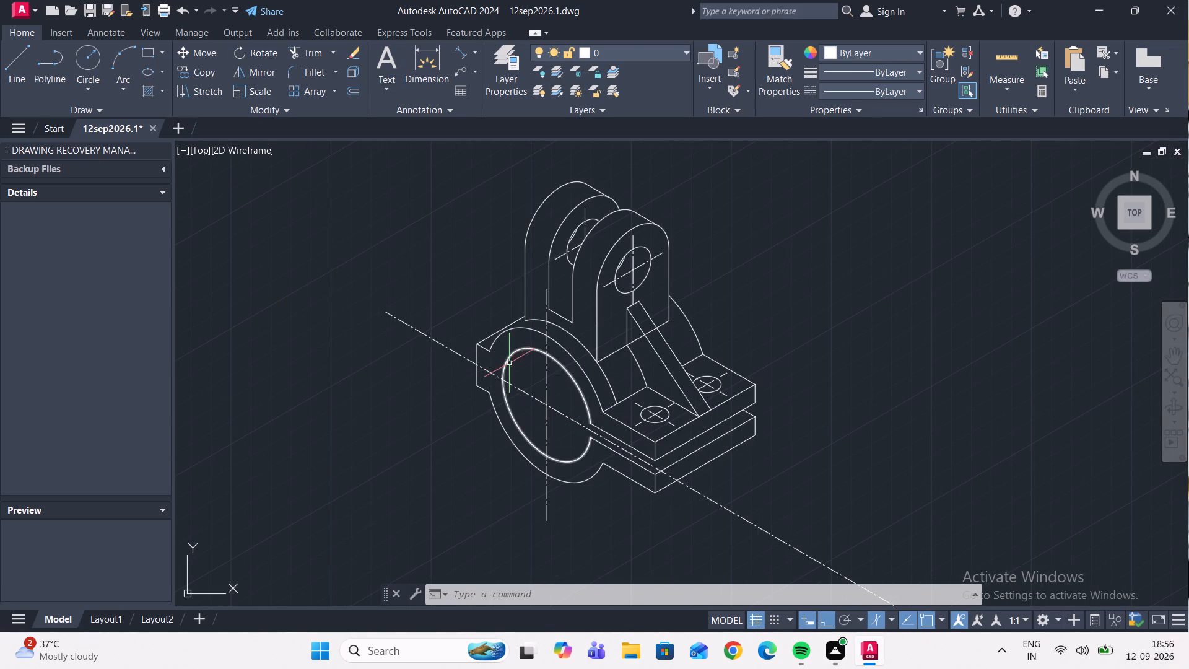
{"action": "scroll", "coordinate": [538, 408], "scroll_direction": "up", "scroll_amount": 1}
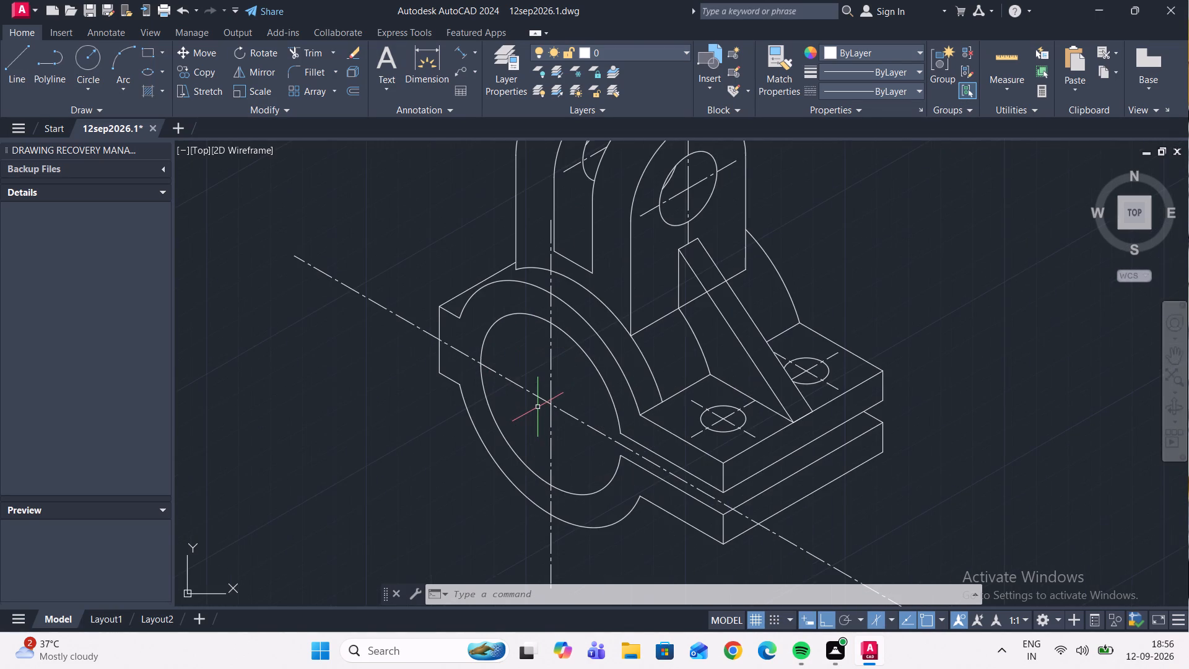
{"action": "scroll", "coordinate": [538, 407], "scroll_direction": "down", "scroll_amount": 1}
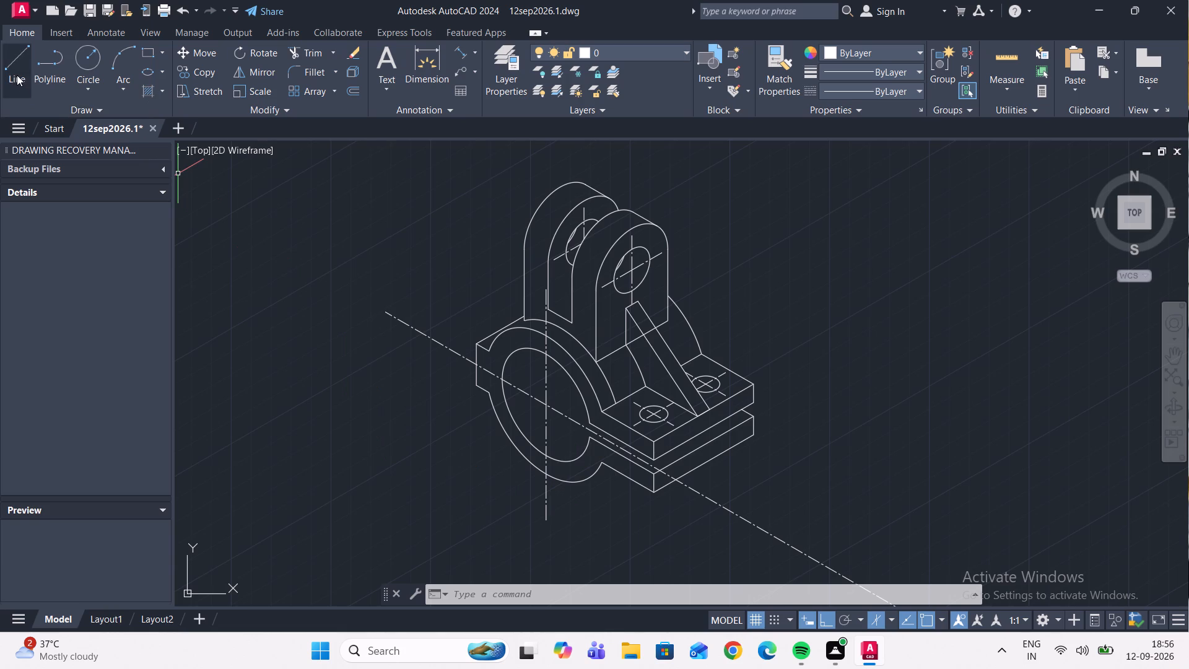
{"action": "left_click", "coordinate": [17, 74]}
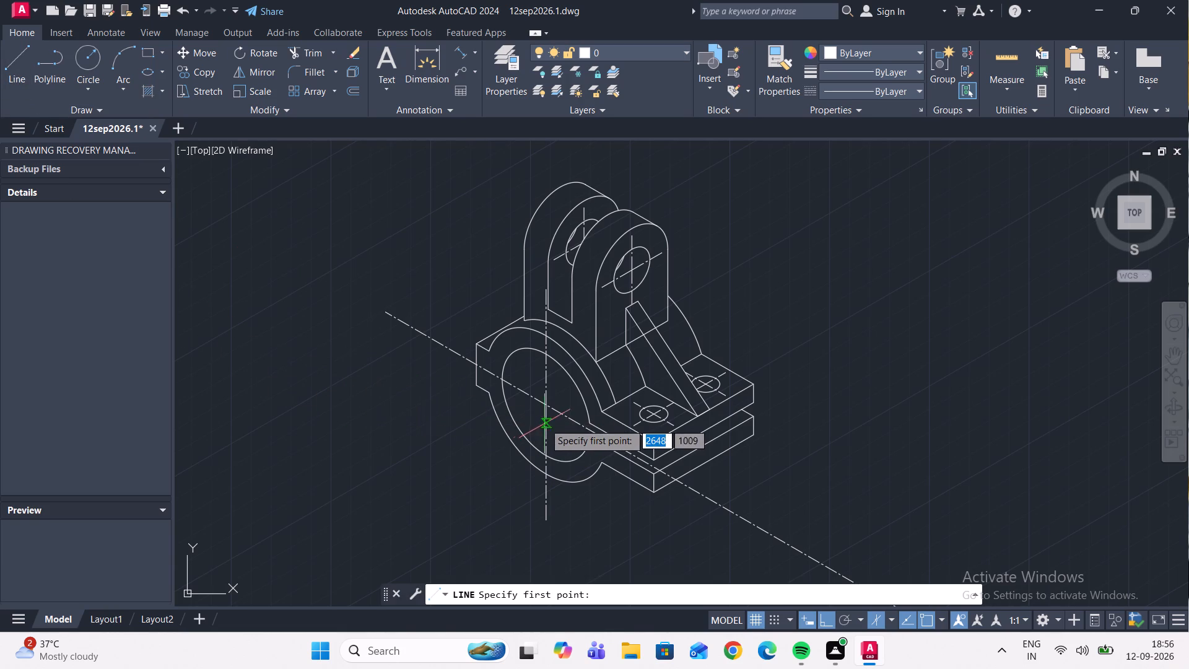
{"action": "left_click", "coordinate": [544, 408]}
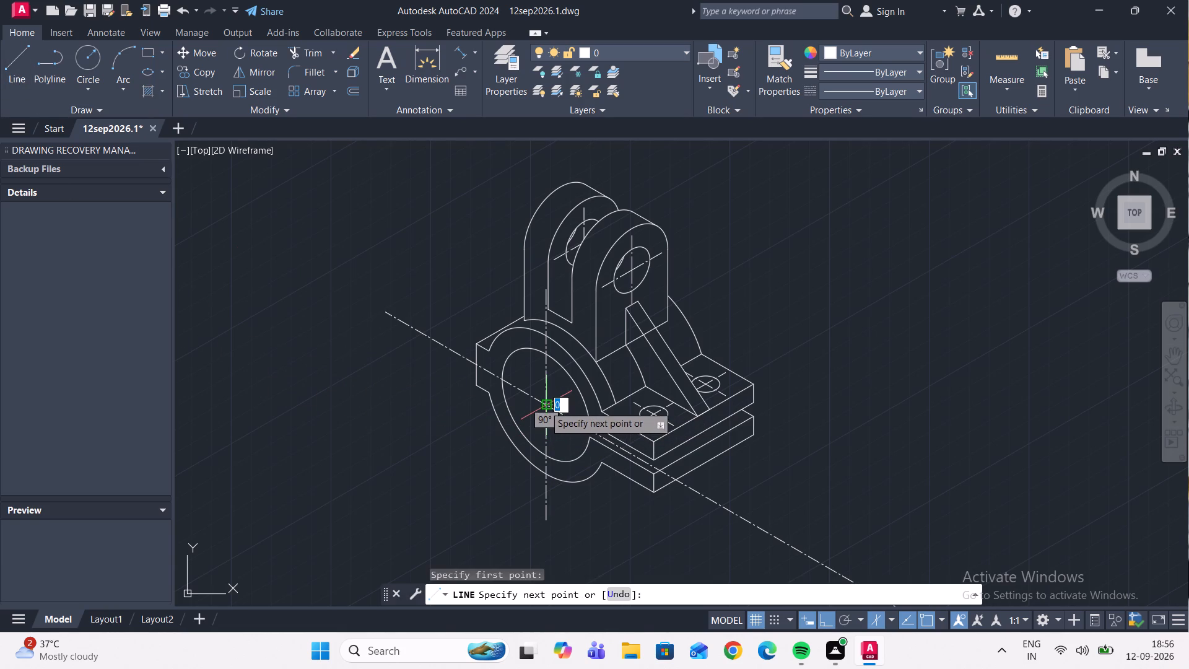
{"action": "scroll", "coordinate": [568, 393], "scroll_direction": "up", "scroll_amount": 3}
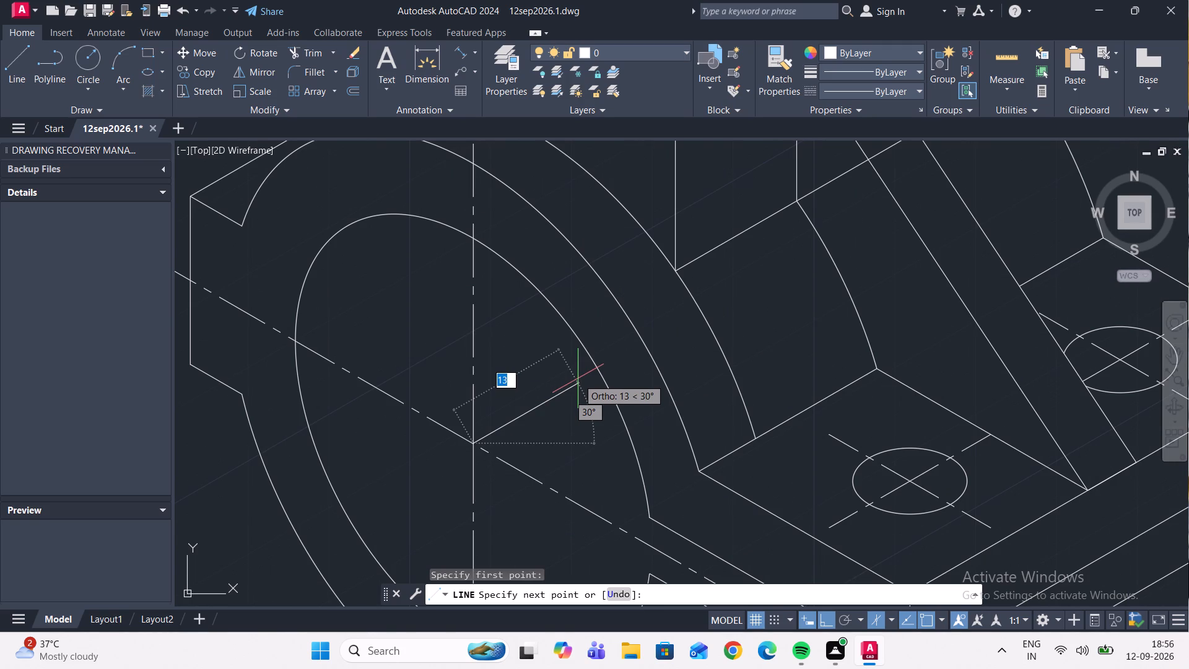
{"action": "key", "text": "7"}
{"action": "key", "text": "Return"}
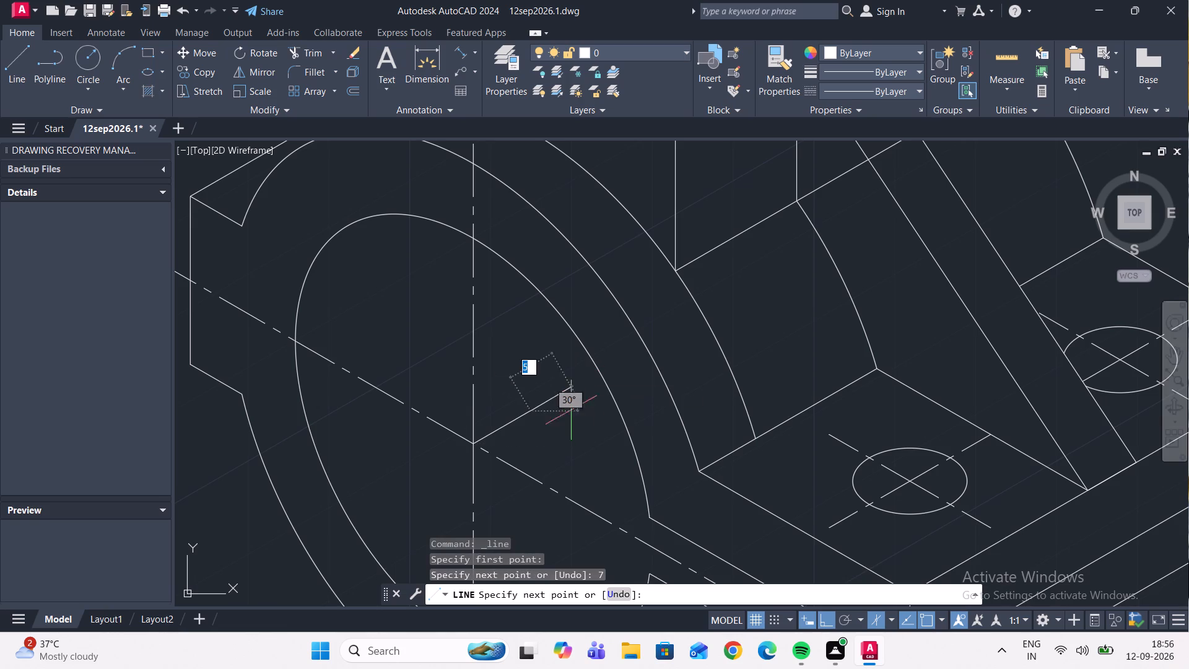
Continue the line from the end of the 7-unit segment with a 55-unit segment straight down past the ring.
{"action": "scroll", "coordinate": [622, 482], "scroll_direction": "down", "scroll_amount": 3}
{"action": "scroll", "coordinate": [606, 561], "scroll_direction": "up", "scroll_amount": 2}
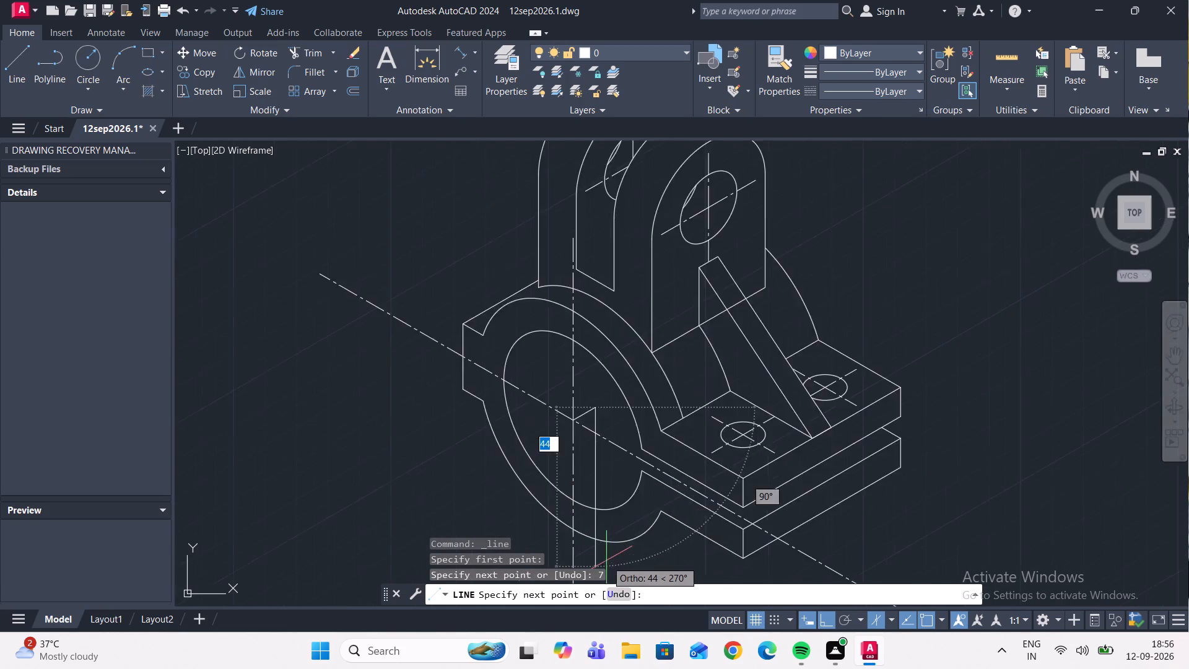
{"action": "scroll", "coordinate": [606, 561], "scroll_direction": "up", "scroll_amount": 1}
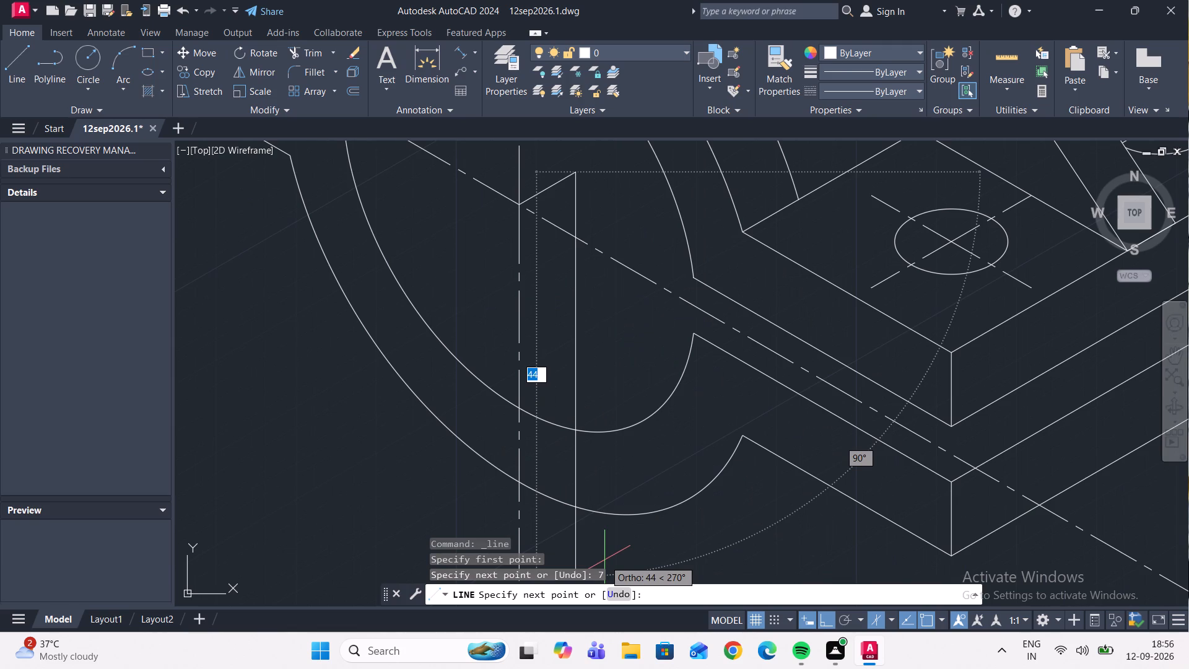
{"action": "type", "text": "55"}
{"action": "key", "text": "Return"}
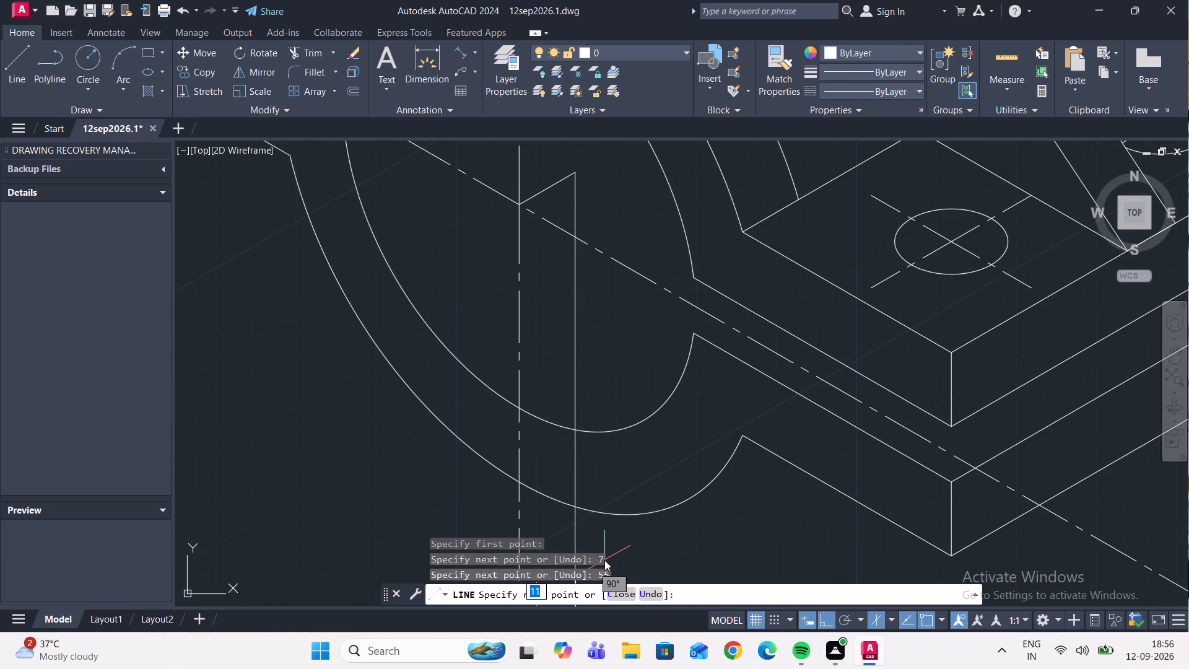
{"action": "scroll", "coordinate": [606, 559], "scroll_direction": "down", "scroll_amount": 2}
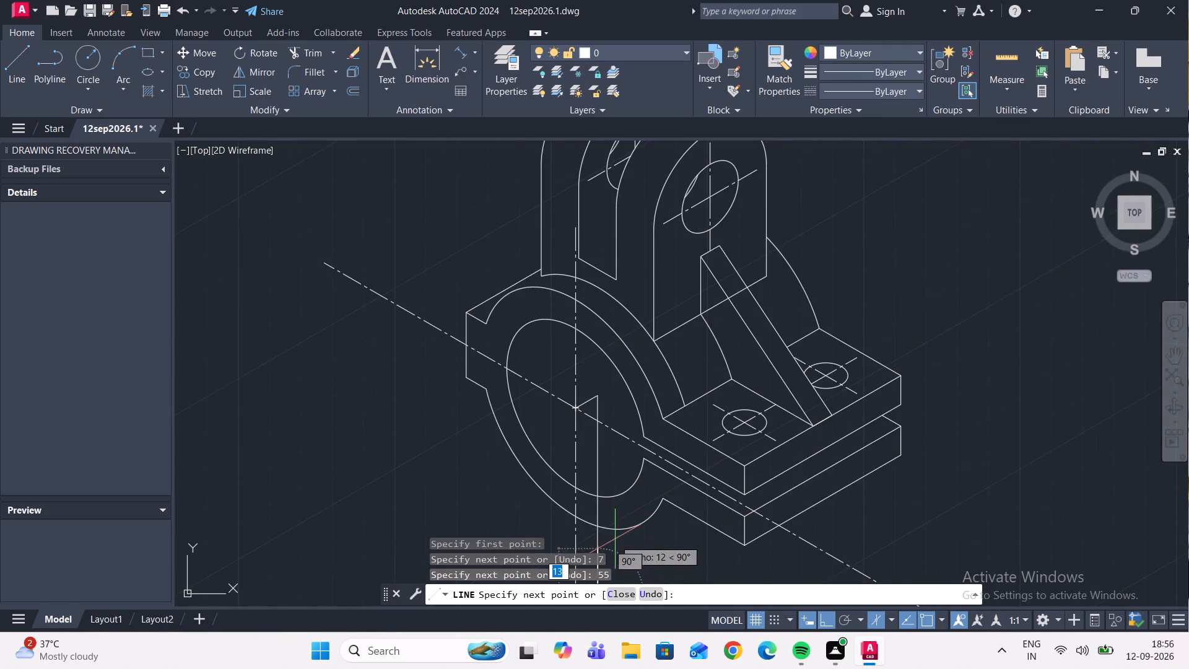
{"action": "scroll", "coordinate": [620, 528], "scroll_direction": "down", "scroll_amount": 3}
{"action": "scroll", "coordinate": [635, 508], "scroll_direction": "up", "scroll_amount": 3}
{"action": "scroll", "coordinate": [639, 501], "scroll_direction": "down", "scroll_amount": 3}
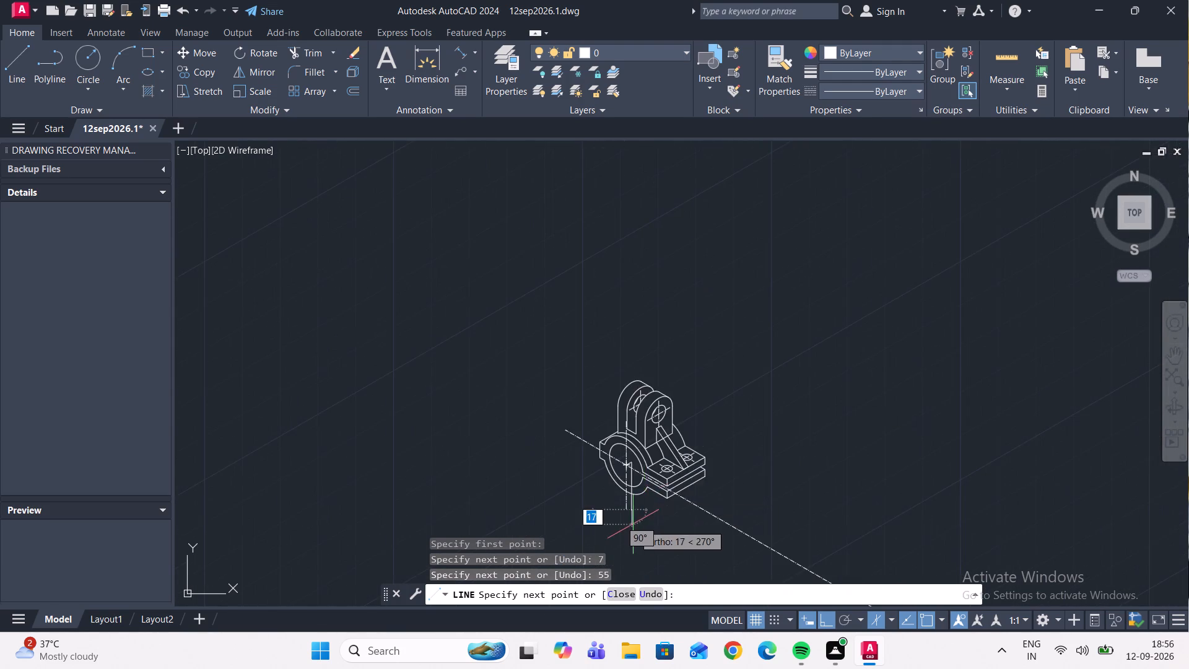
{"action": "scroll", "coordinate": [632, 523], "scroll_direction": "up", "scroll_amount": 4}
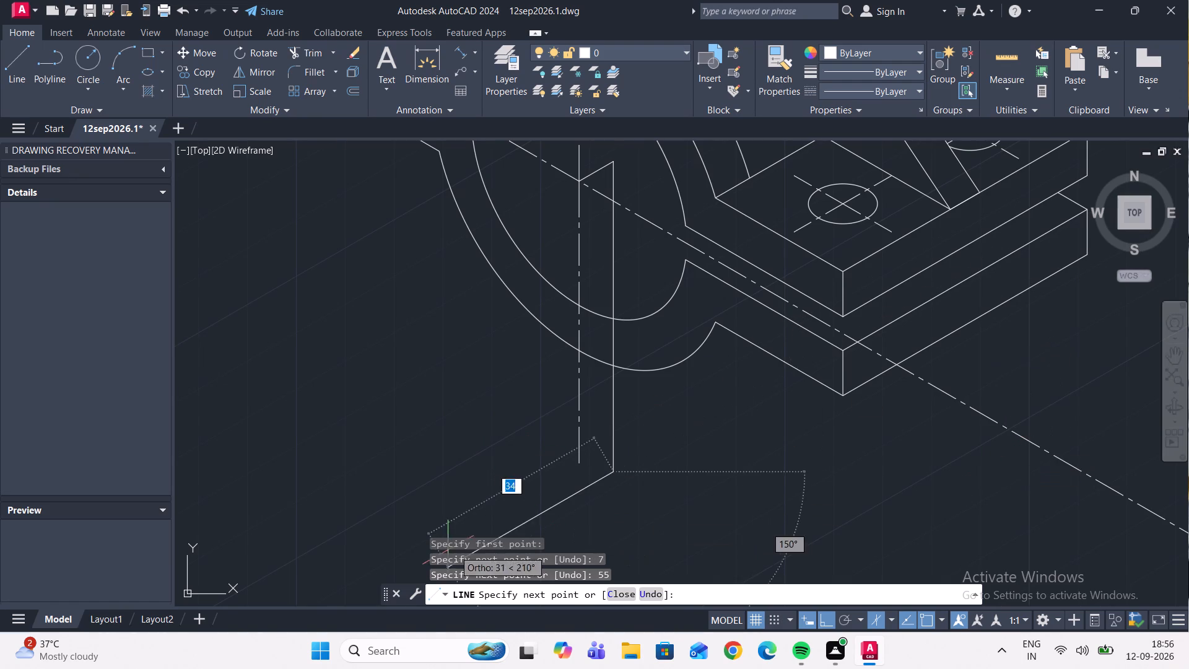
{"action": "key", "text": "Escape"}
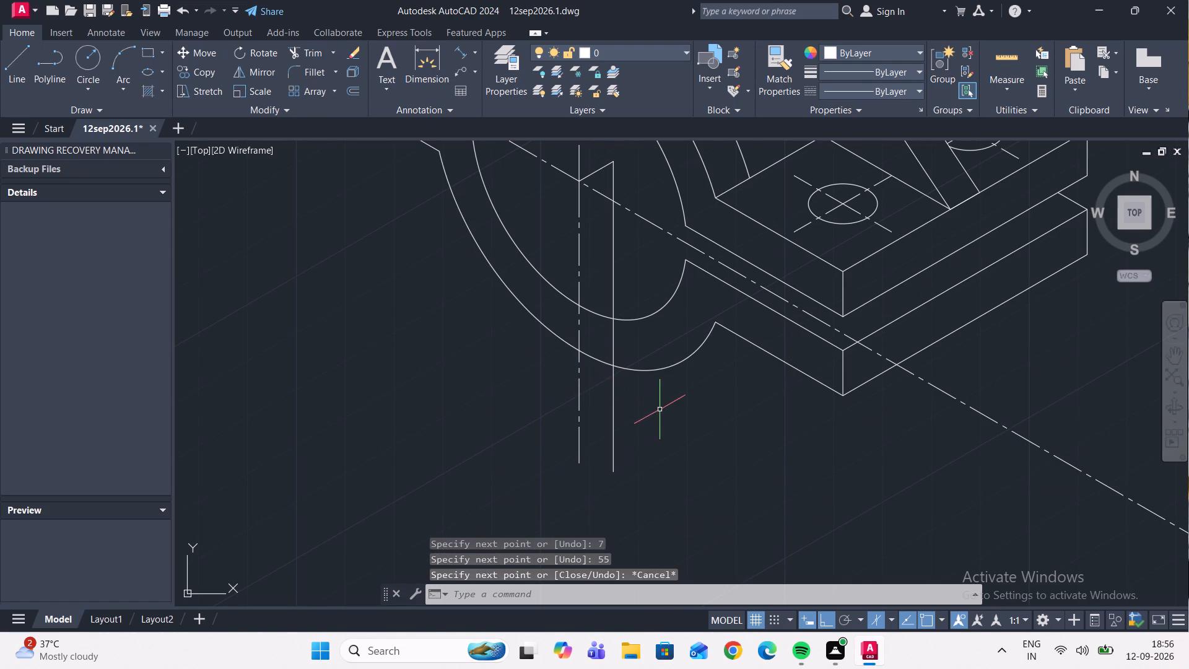
Draw an 18-unit line along the 30° isometric direction from the lower end of the 55-unit vertical line.
{"action": "scroll", "coordinate": [661, 411], "scroll_direction": "down", "scroll_amount": 2}
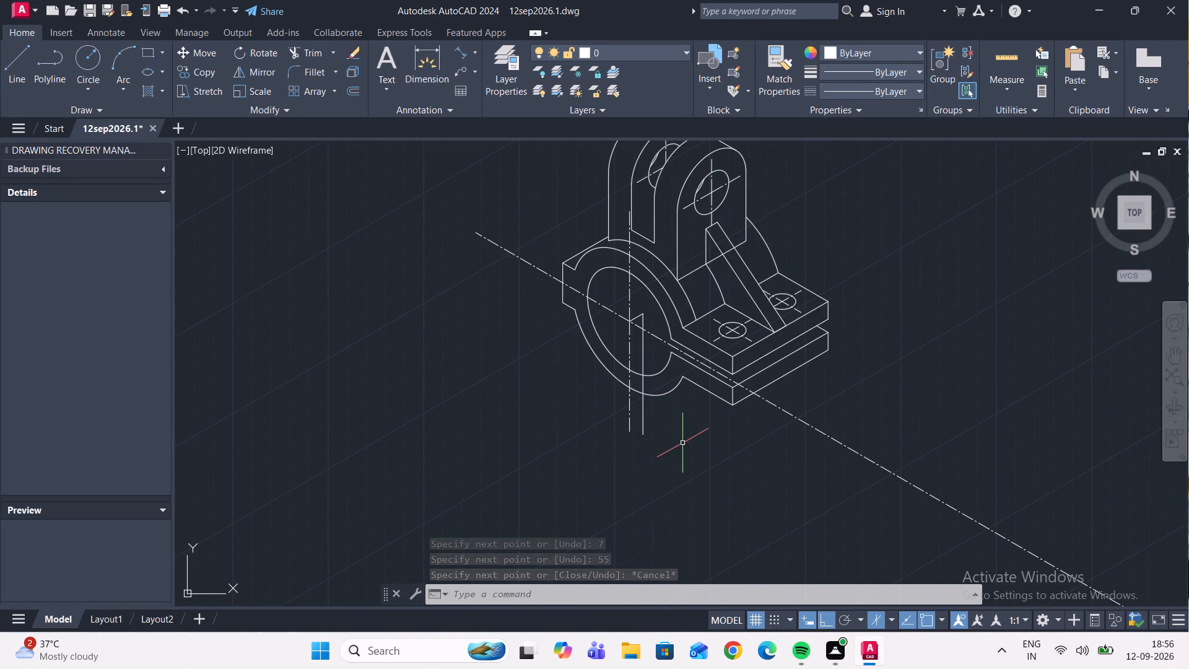
{"action": "middle_click_drag", "start_coordinate": [673, 436], "coordinate": [651, 452]}
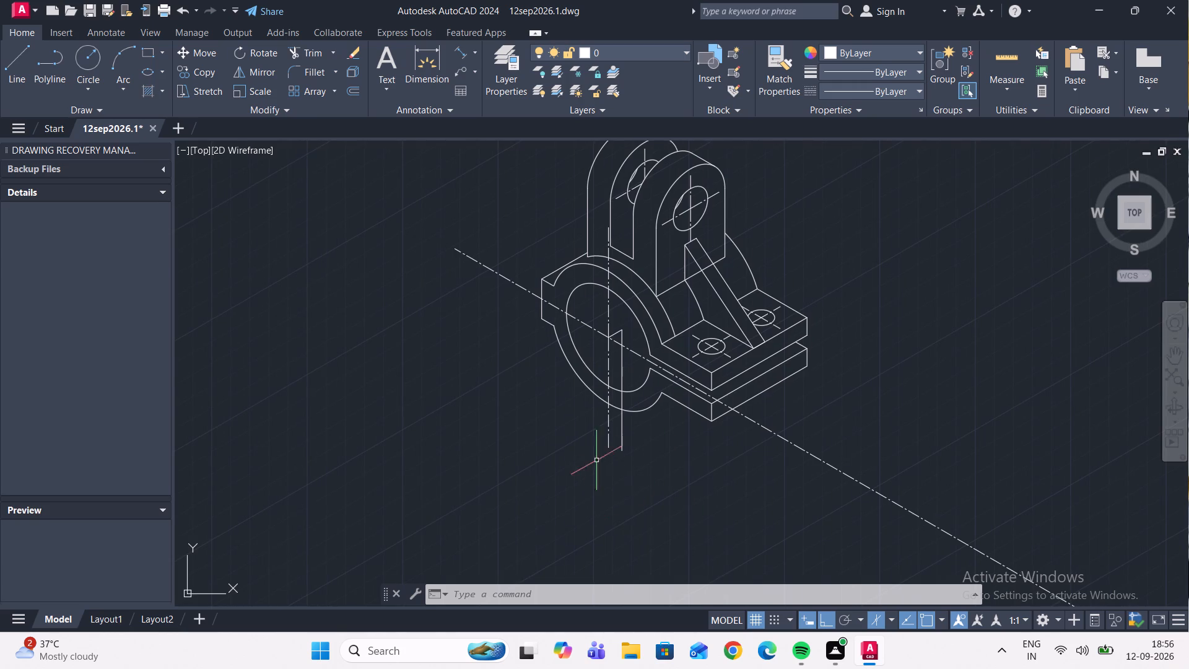
{"action": "scroll", "coordinate": [614, 447], "scroll_direction": "up", "scroll_amount": 1}
{"action": "left_click", "coordinate": [15, 69]}
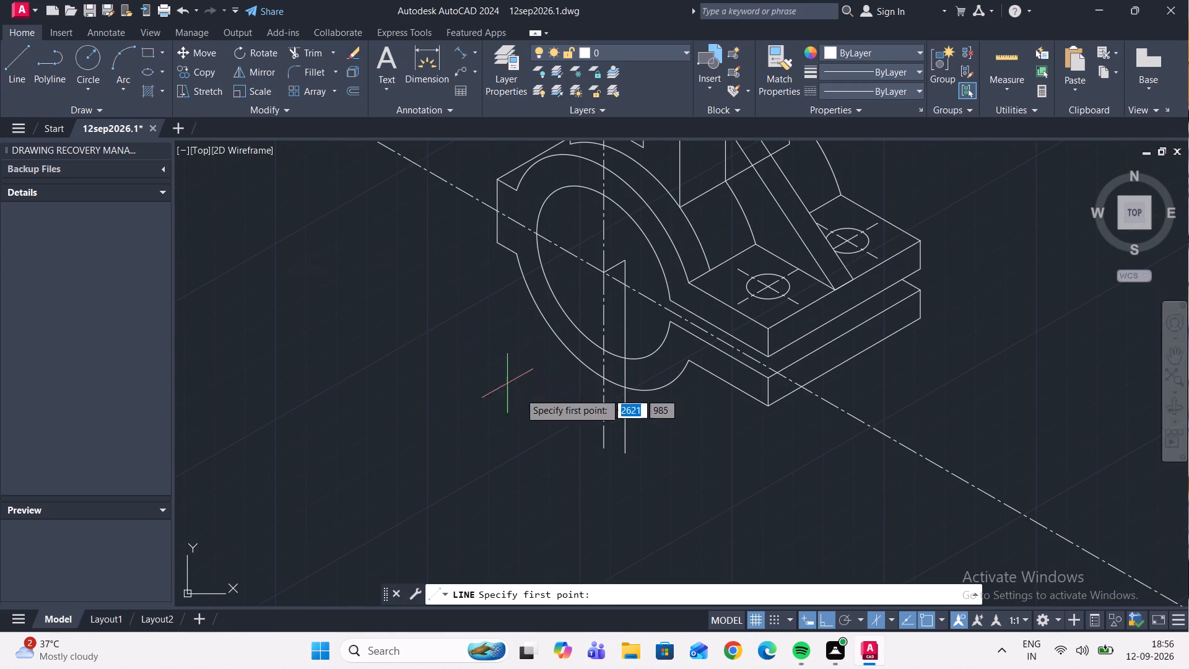
{"action": "scroll", "coordinate": [634, 442], "scroll_direction": "up", "scroll_amount": 1}
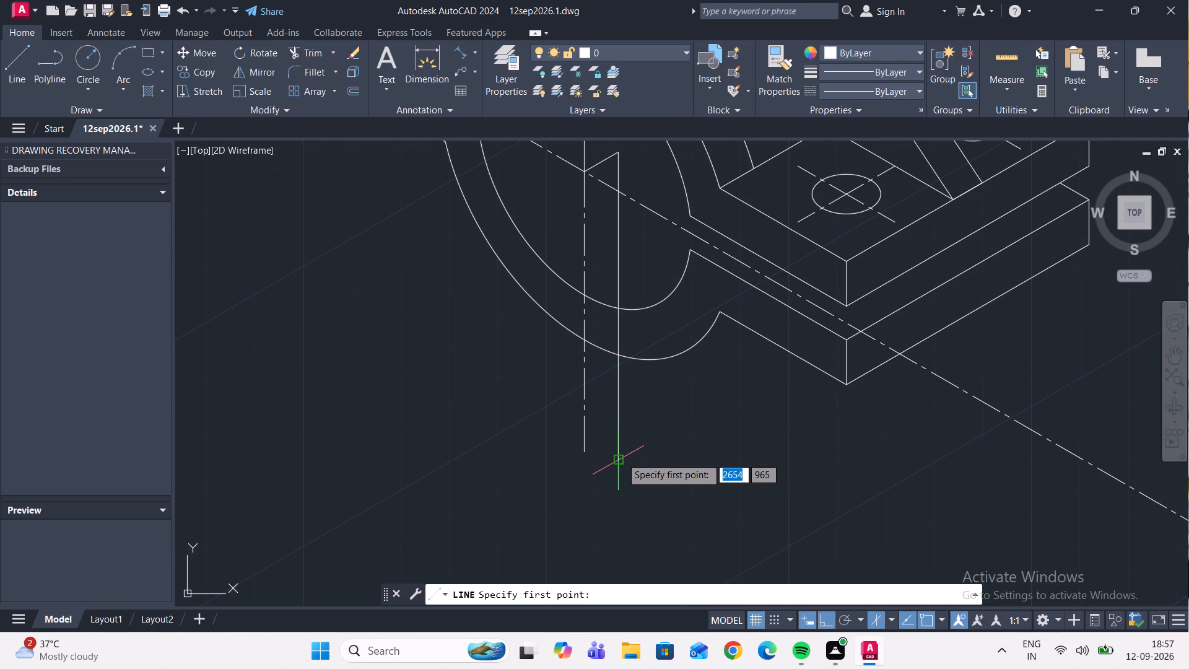
{"action": "left_click", "coordinate": [621, 457]}
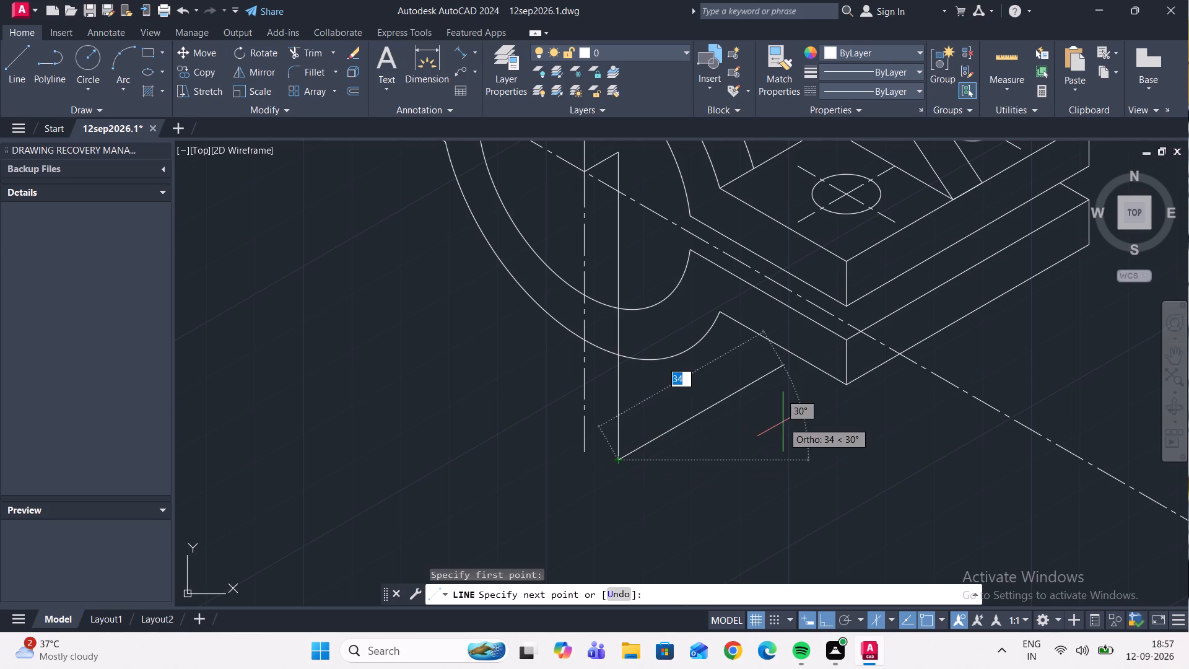
{"action": "scroll", "coordinate": [783, 422], "scroll_direction": "down", "scroll_amount": 2}
{"action": "middle_click_drag", "start_coordinate": [778, 422], "coordinate": [737, 467]}
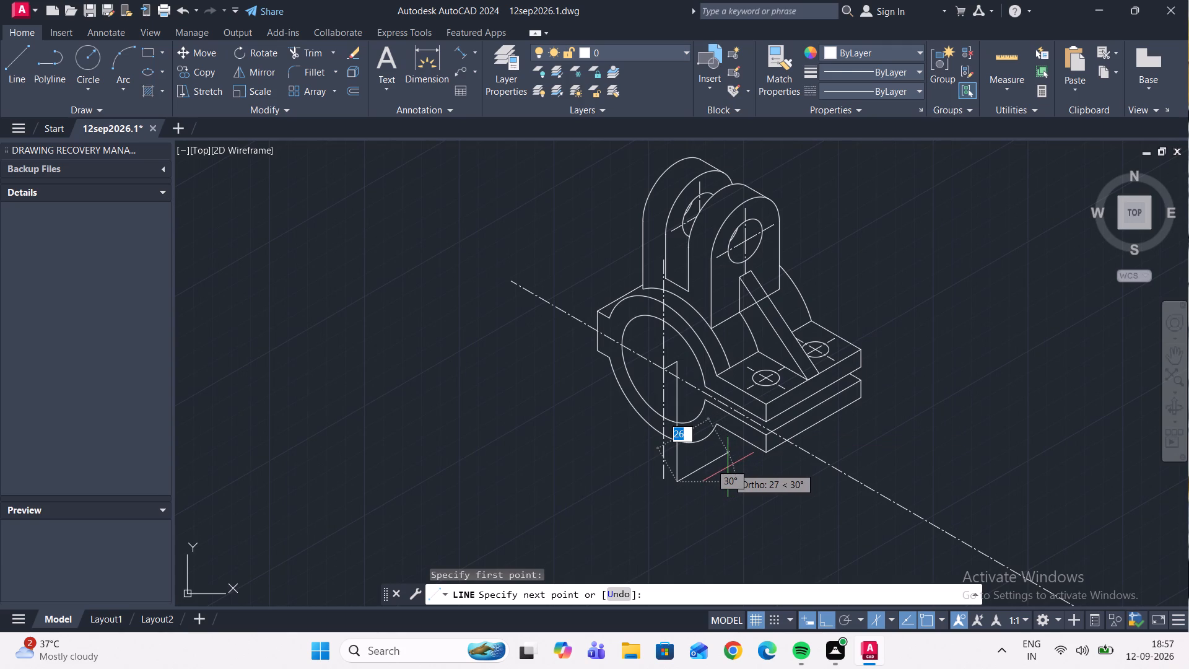
{"action": "scroll", "coordinate": [726, 467], "scroll_direction": "up", "scroll_amount": 1}
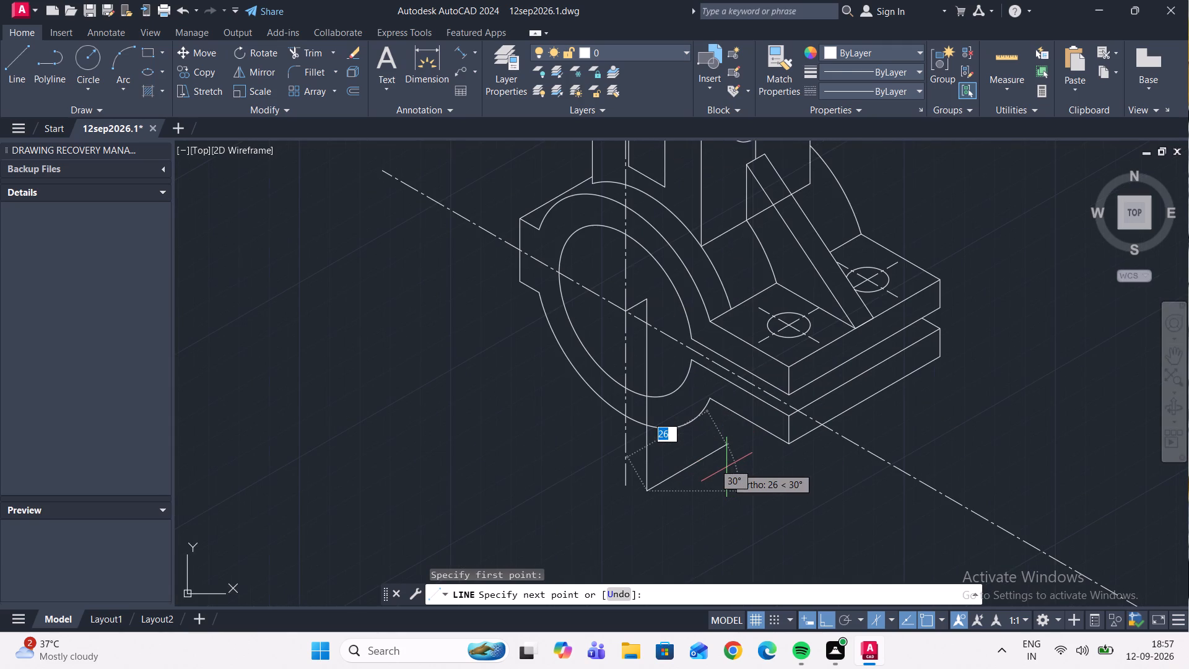
{"action": "type", "text": "18"}
{"action": "key", "text": "Return"}
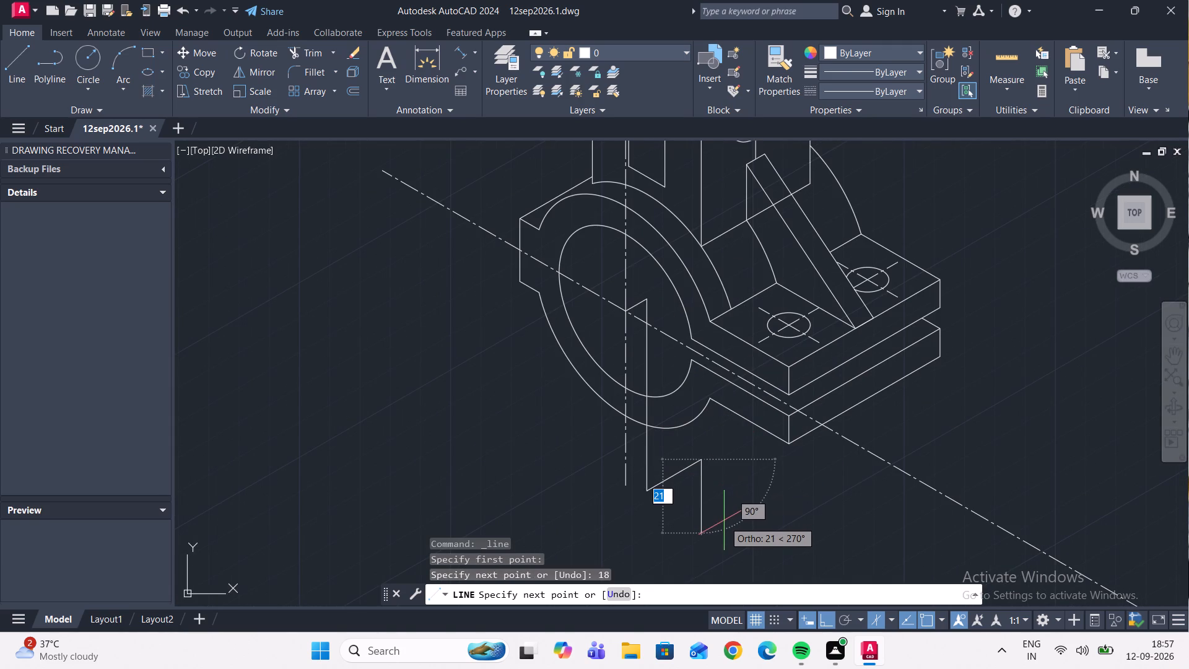
{"action": "key", "text": "Escape"}
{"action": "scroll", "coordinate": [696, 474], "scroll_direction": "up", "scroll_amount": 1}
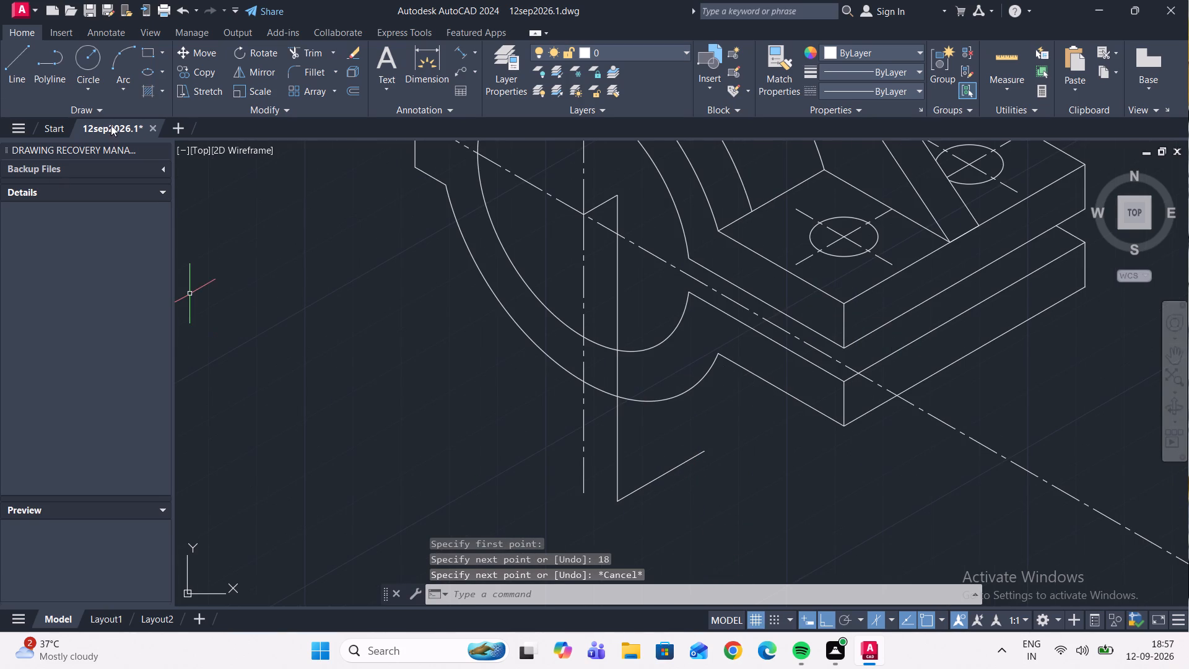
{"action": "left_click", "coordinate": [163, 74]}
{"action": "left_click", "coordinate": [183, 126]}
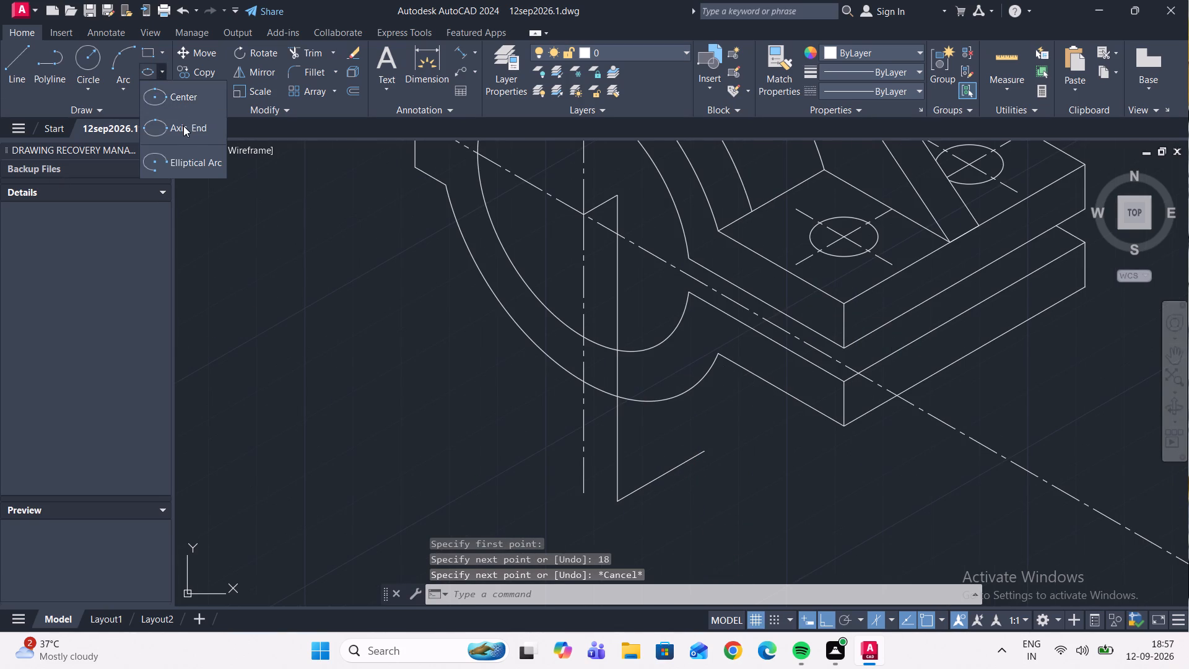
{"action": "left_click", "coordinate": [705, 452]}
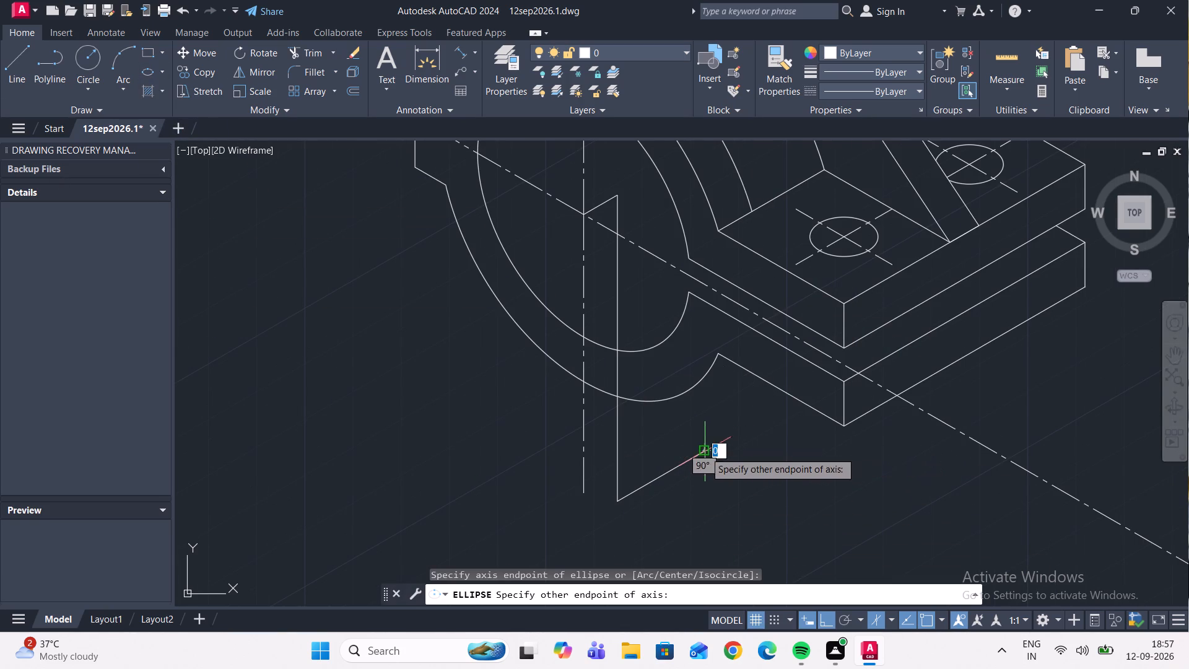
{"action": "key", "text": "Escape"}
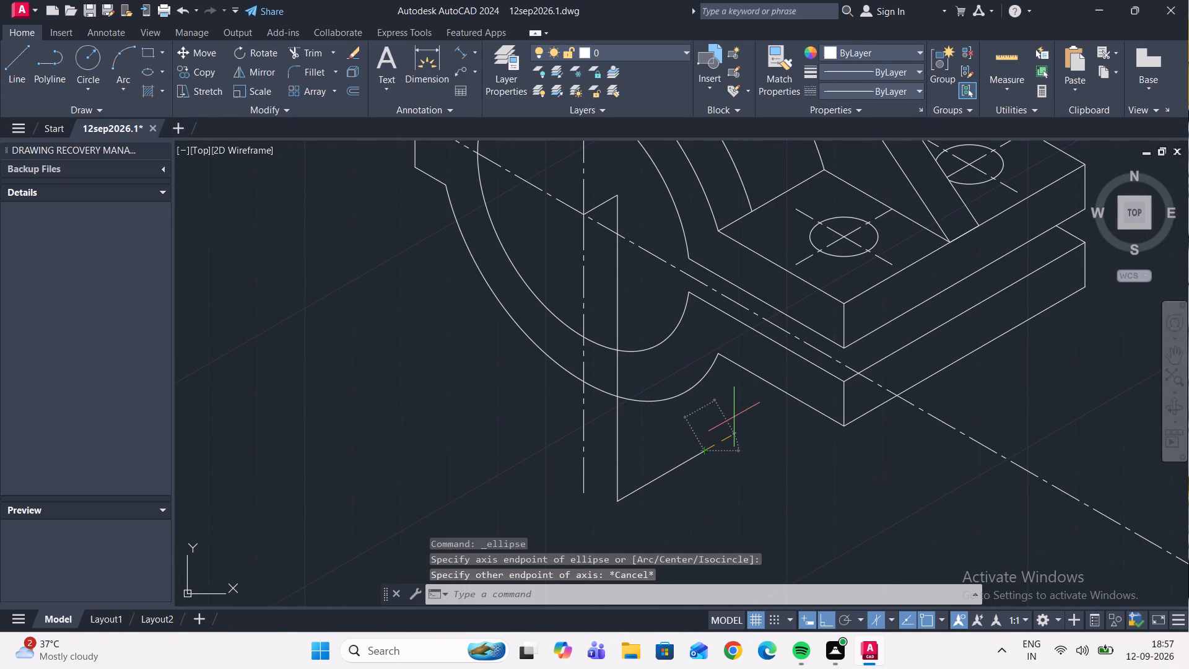
Draw an isocircle of radius 18 centred on the free end of the 18-unit line below the ring.
{"action": "key", "text": "space"}
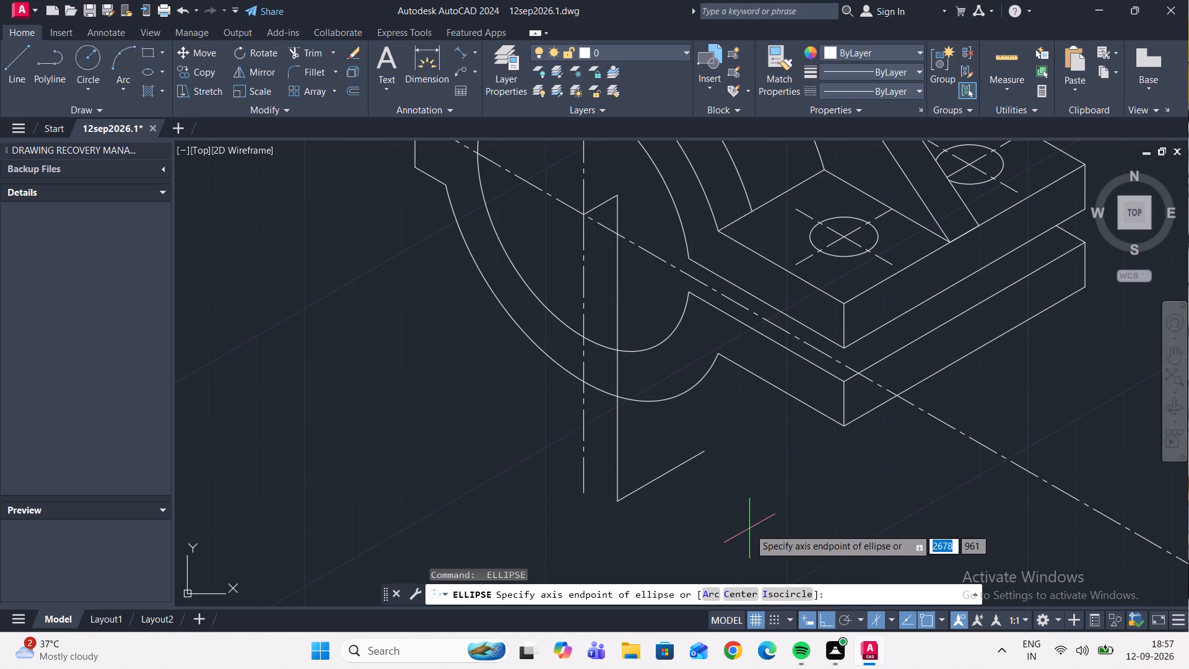
{"action": "double_click", "coordinate": [782, 591]}
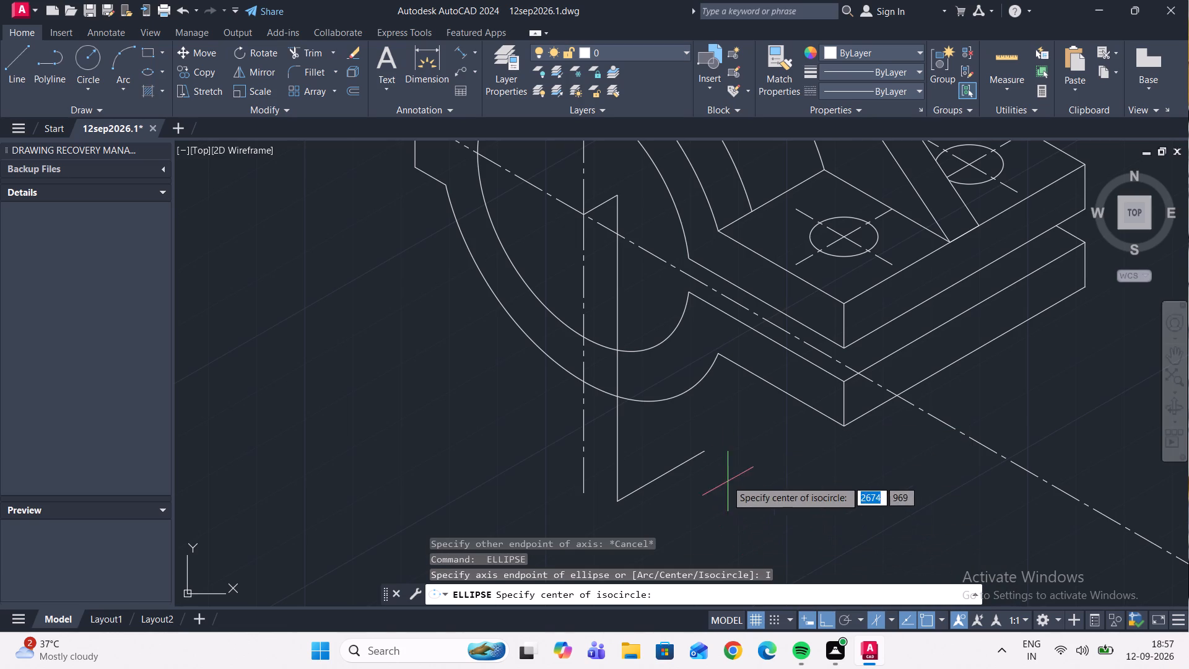
{"action": "left_click", "coordinate": [707, 450]}
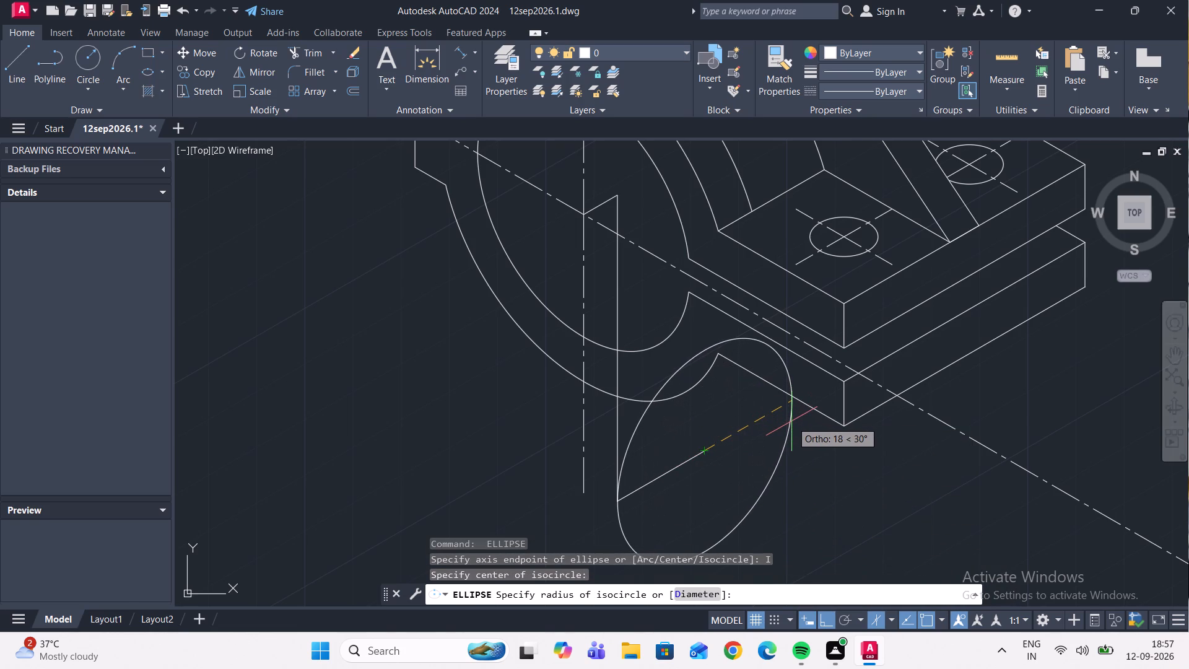
{"action": "type", "text": "18"}
{"action": "key", "text": "Return"}
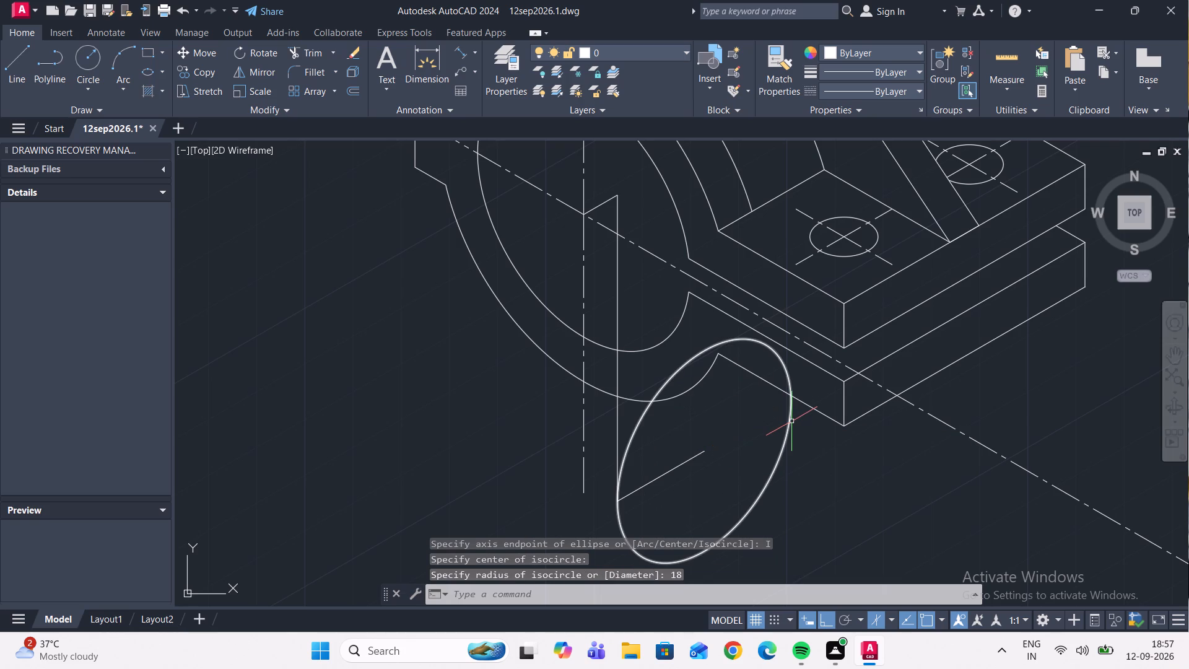
Draw a concentric isocircle of diameter 18 at the same centre, inside the radius-18 isocircle.
{"action": "left_click", "coordinate": [155, 72]}
{"action": "left_click", "coordinate": [782, 588]}
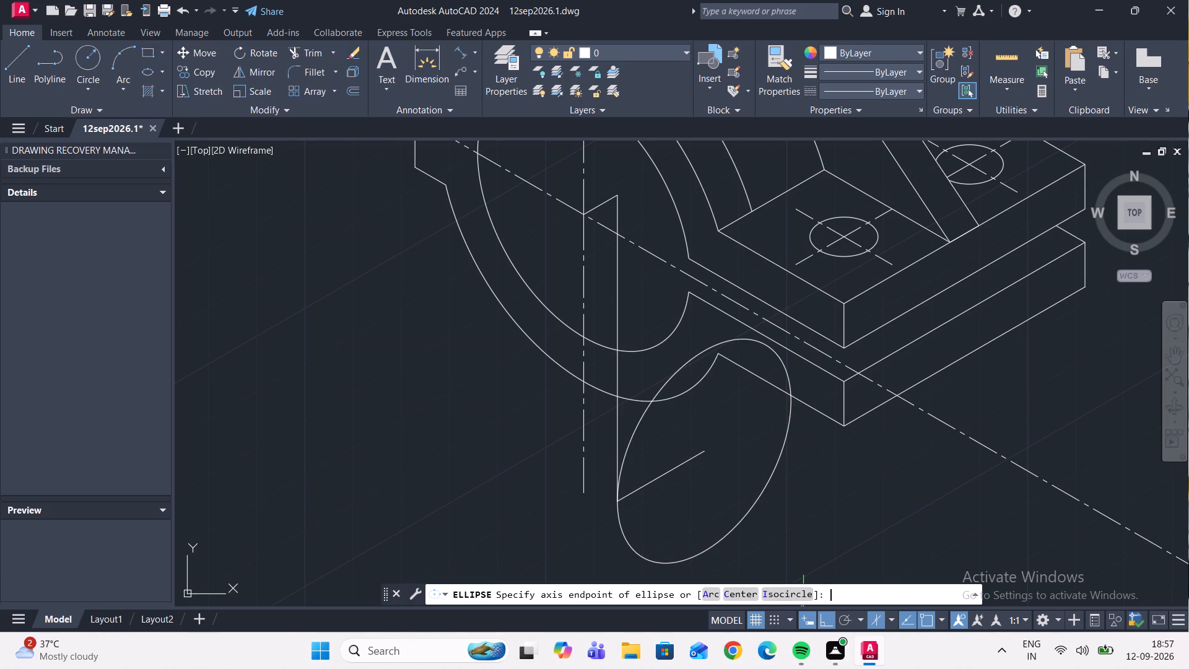
{"action": "left_click", "coordinate": [707, 451]}
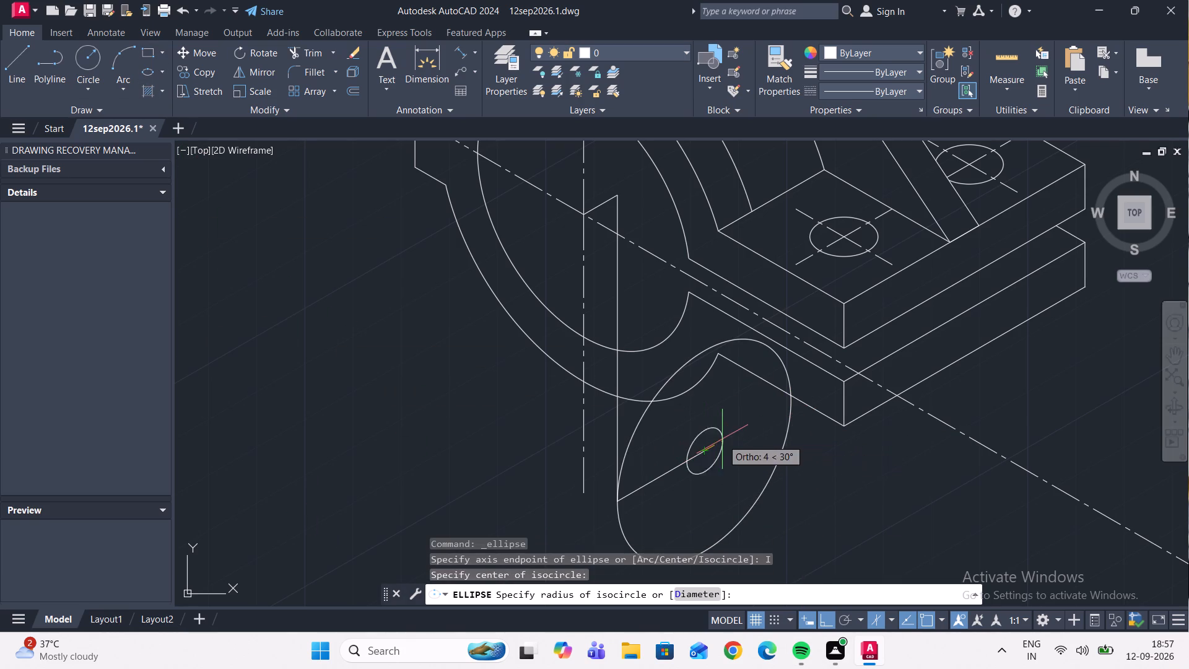
{"action": "left_click", "coordinate": [688, 595]}
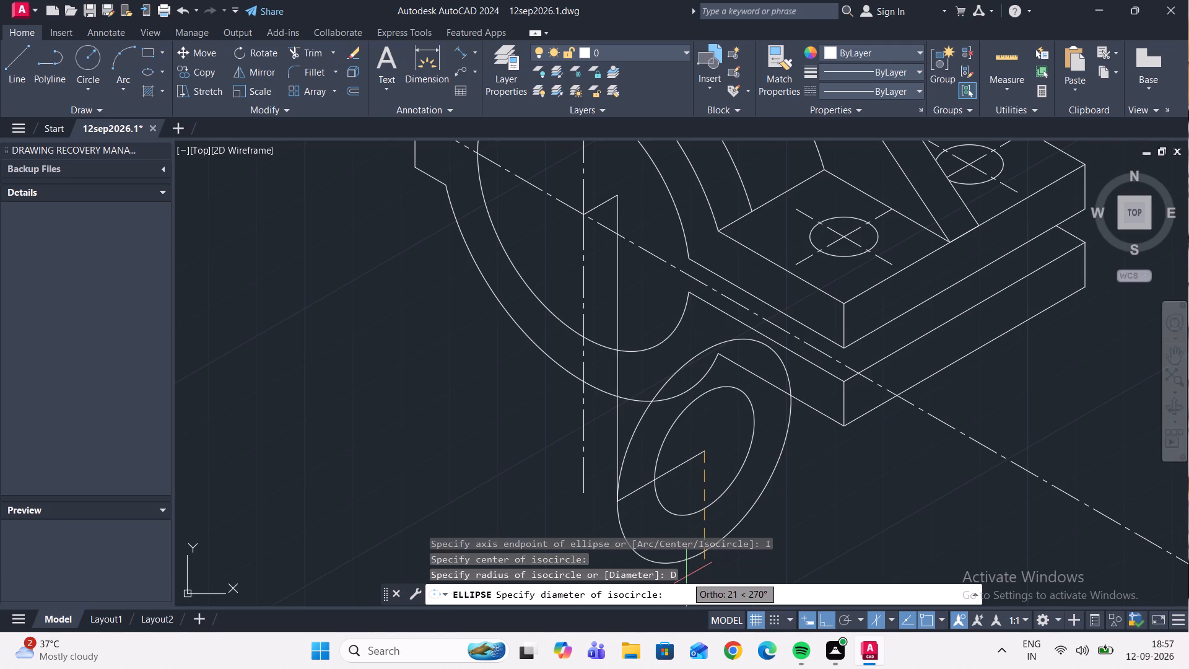
{"action": "type", "text": "18"}
{"action": "key", "text": "Return"}
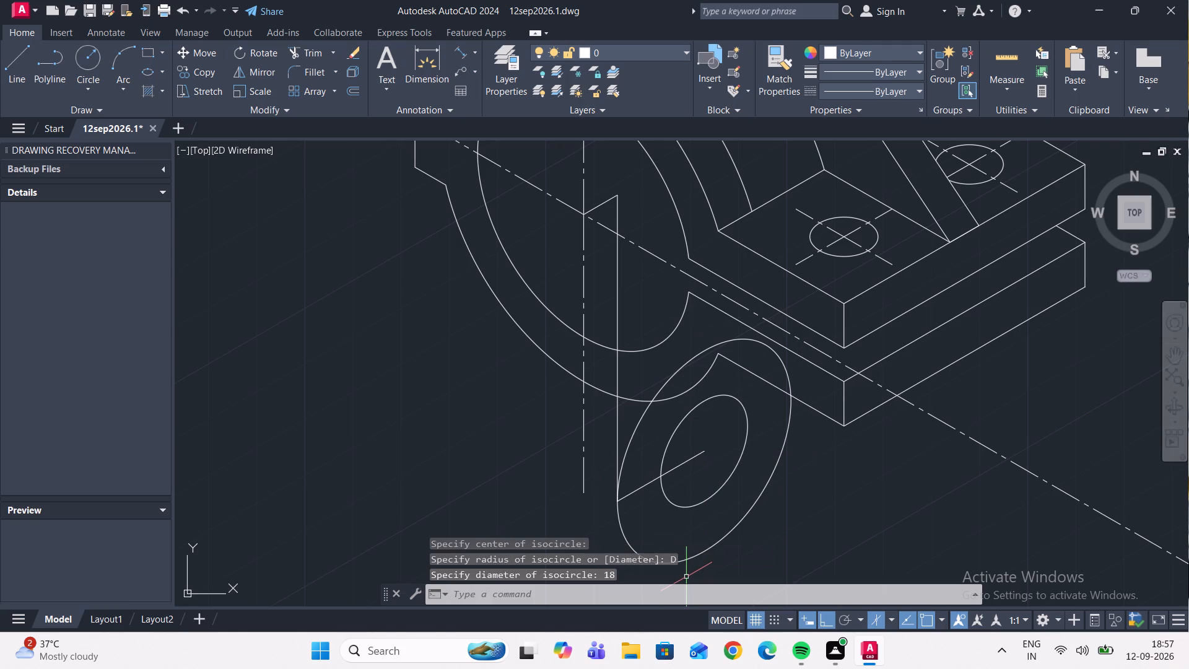
Examine the two concentric isocircles below the ring, close up and in relation to the whole bracket.
{"action": "scroll", "coordinate": [731, 385], "scroll_direction": "down", "scroll_amount": 2}
{"action": "scroll", "coordinate": [727, 394], "scroll_direction": "up", "scroll_amount": 1}
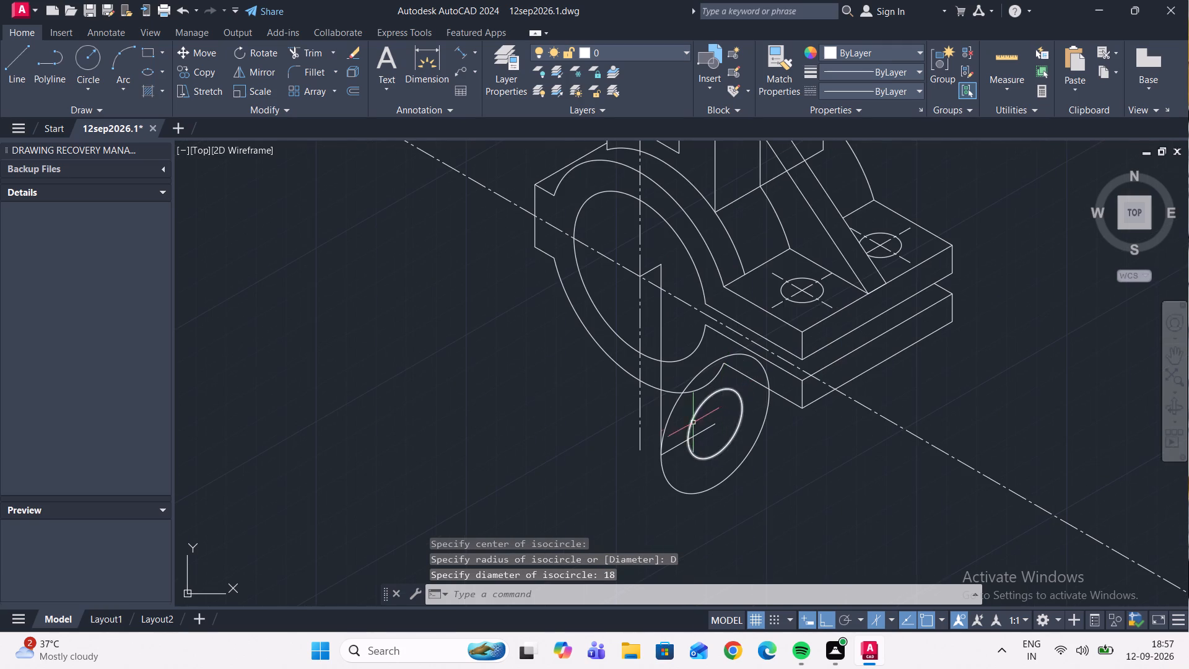
{"action": "scroll", "coordinate": [632, 392], "scroll_direction": "down", "scroll_amount": 2}
{"action": "scroll", "coordinate": [684, 298], "scroll_direction": "up", "scroll_amount": 1}
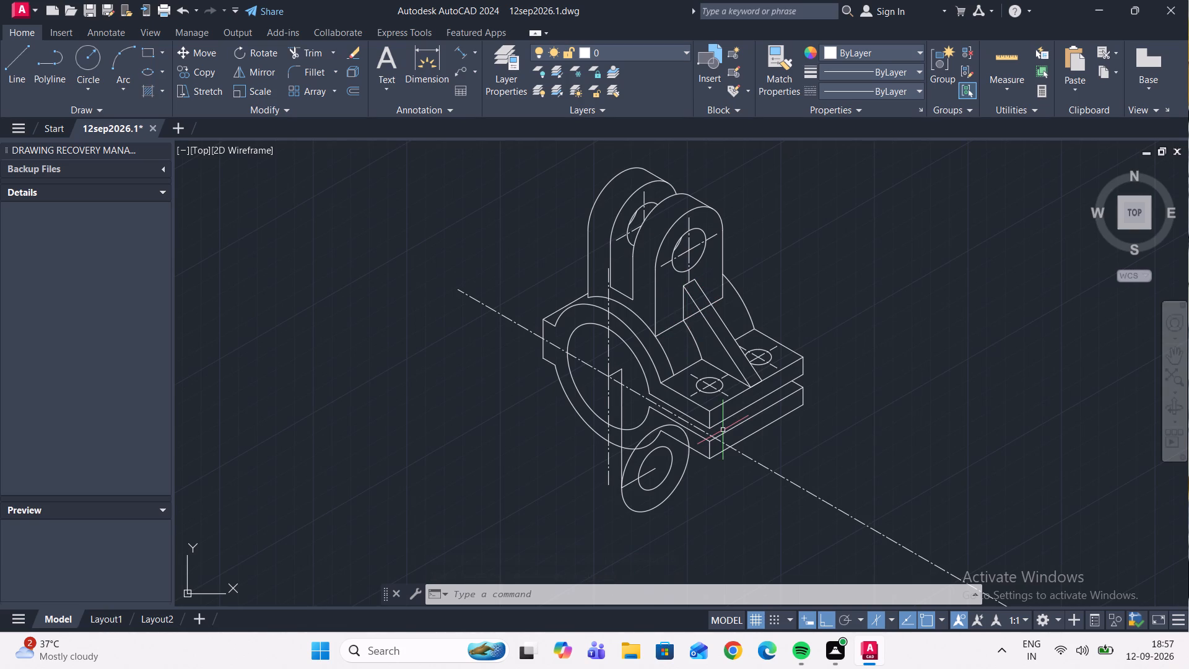
{"action": "scroll", "coordinate": [694, 442], "scroll_direction": "up", "scroll_amount": 2}
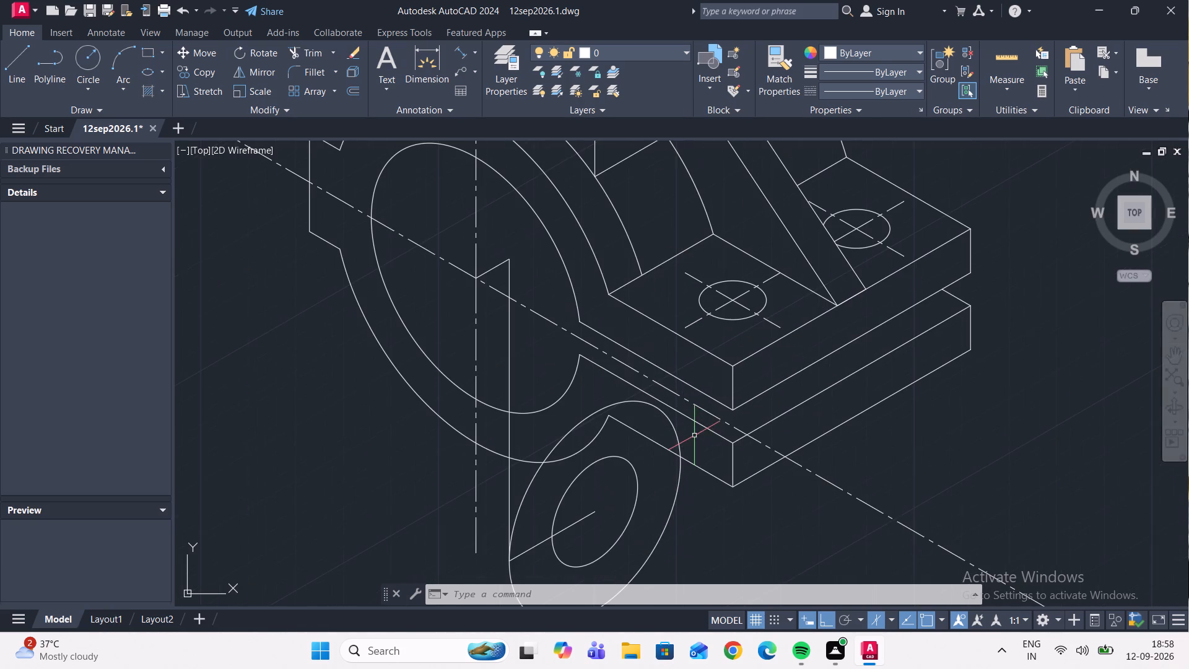
{"action": "scroll", "coordinate": [632, 471], "scroll_direction": "down", "scroll_amount": 3}
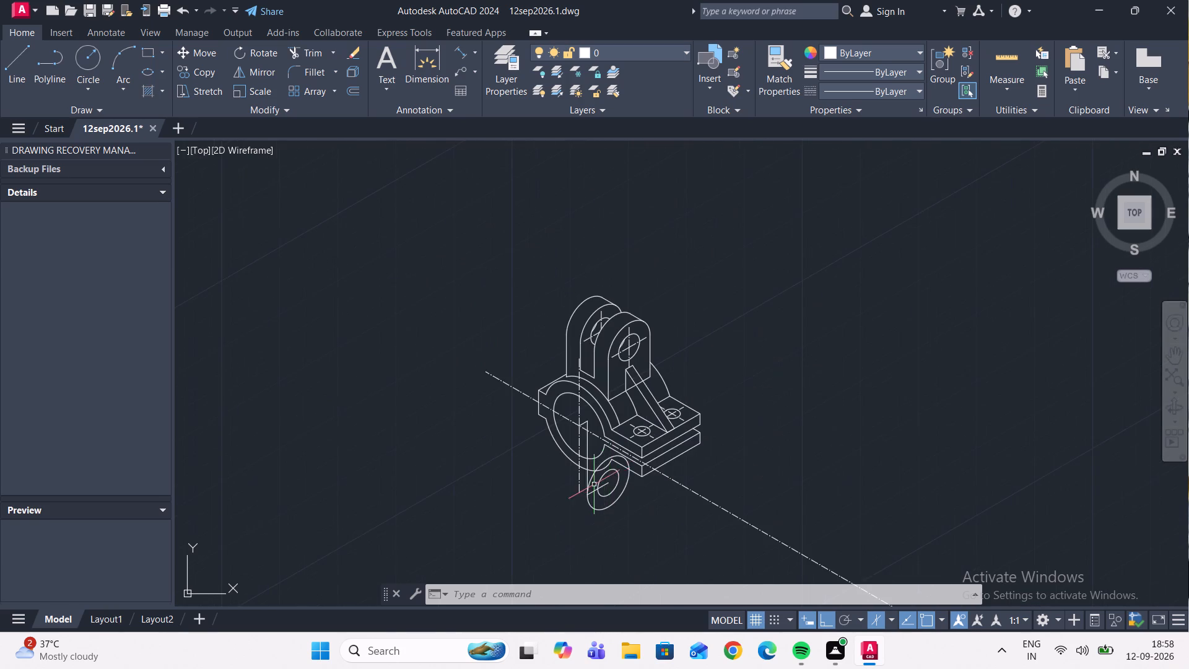
{"action": "scroll", "coordinate": [594, 484], "scroll_direction": "up", "scroll_amount": 3}
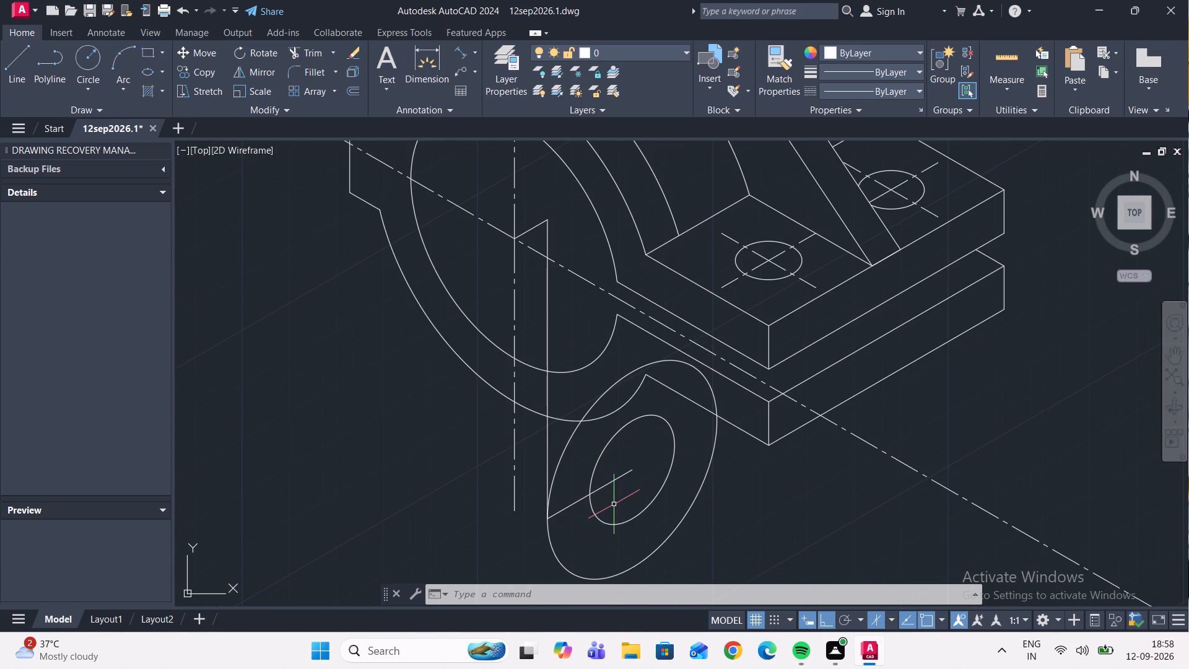
{"action": "scroll", "coordinate": [615, 507], "scroll_direction": "up", "scroll_amount": 1}
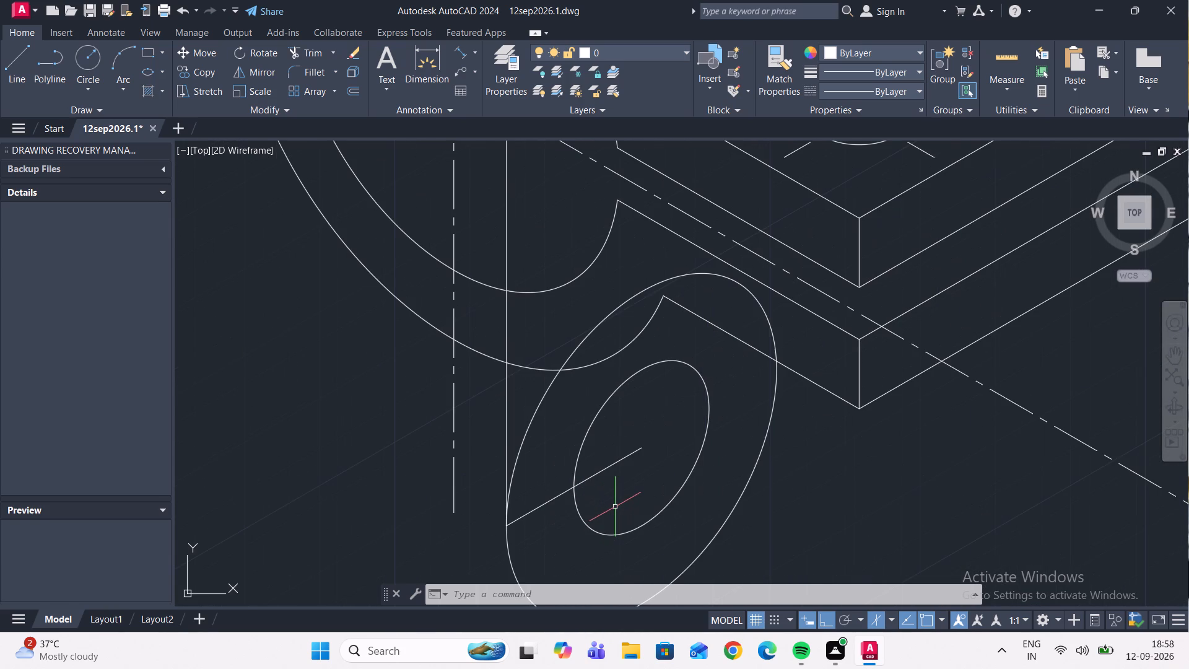
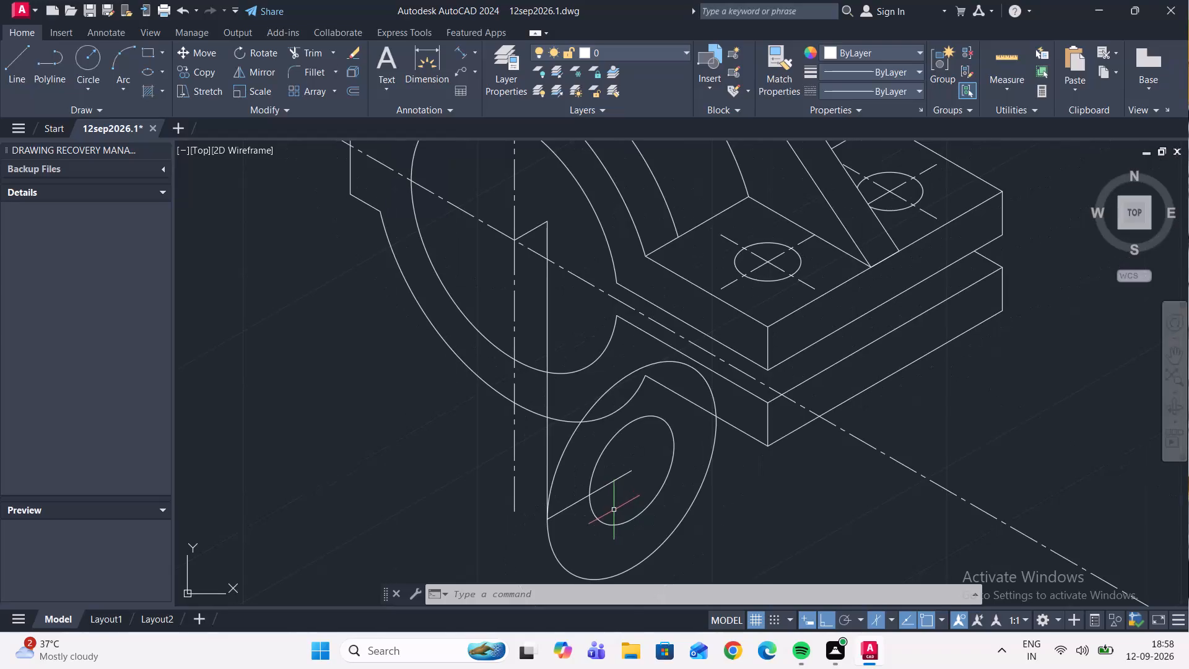
Draw a line about 19 units long at 30° from the lower isocircles' centre, past the outer isocircle.
{"action": "left_click", "coordinate": [15, 80]}
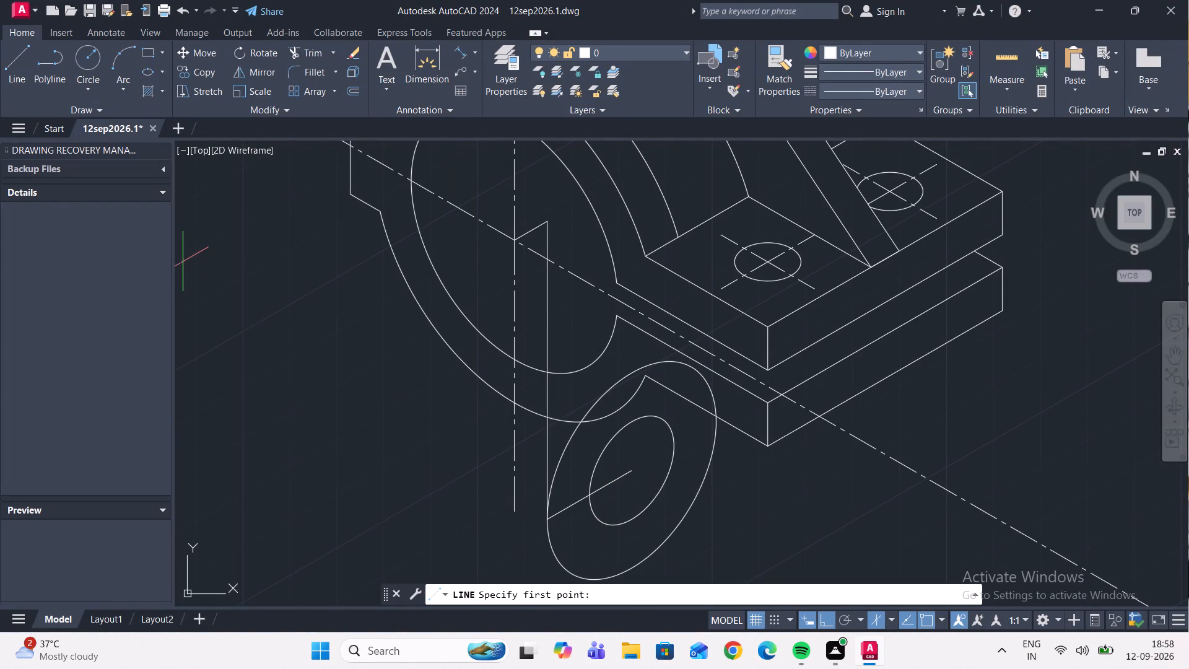
{"action": "left_click", "coordinate": [627, 471]}
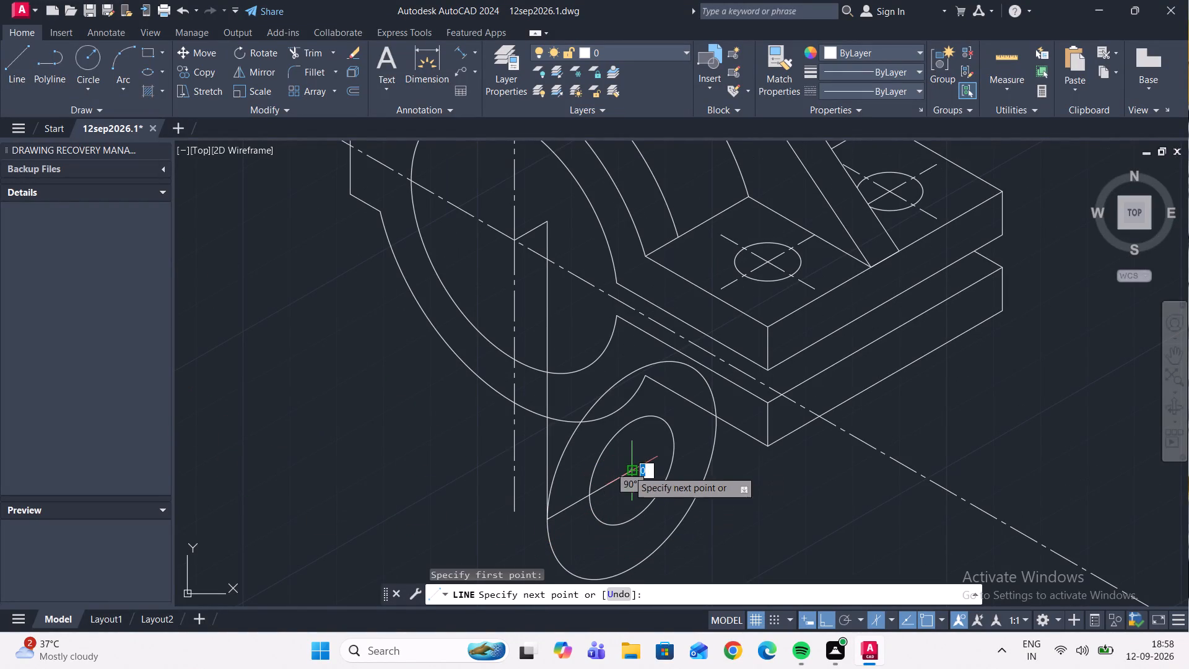
{"action": "scroll", "coordinate": [731, 417], "scroll_direction": "up", "scroll_amount": 3}
{"action": "scroll", "coordinate": [672, 432], "scroll_direction": "up", "scroll_amount": 3}
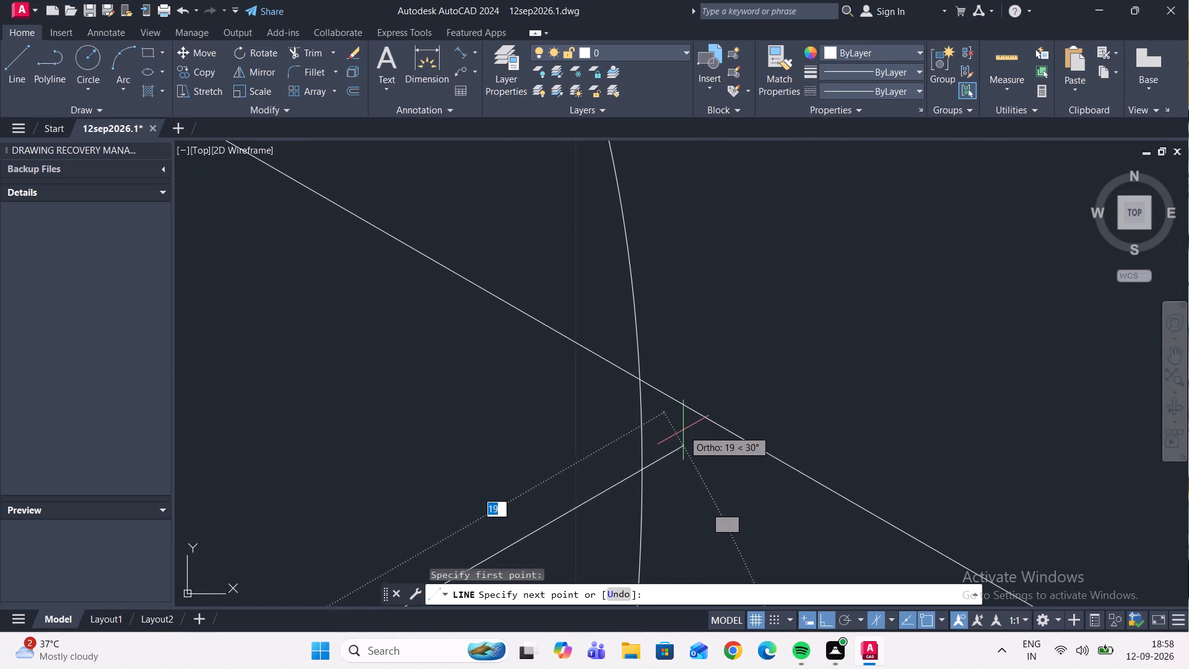
{"action": "left_click", "coordinate": [686, 439]}
{"action": "key", "text": "Escape"}
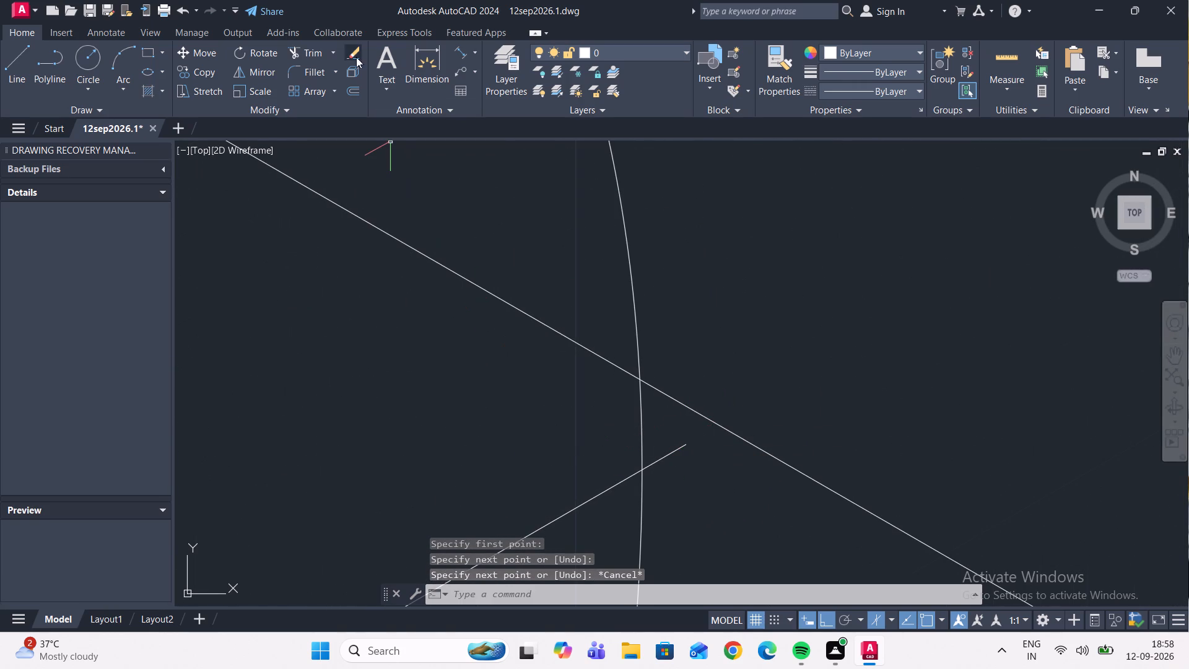
Trim the 30° line's overshoot and the outer isocircle's upper arc between the line and the ring.
{"action": "left_click", "coordinate": [307, 55]}
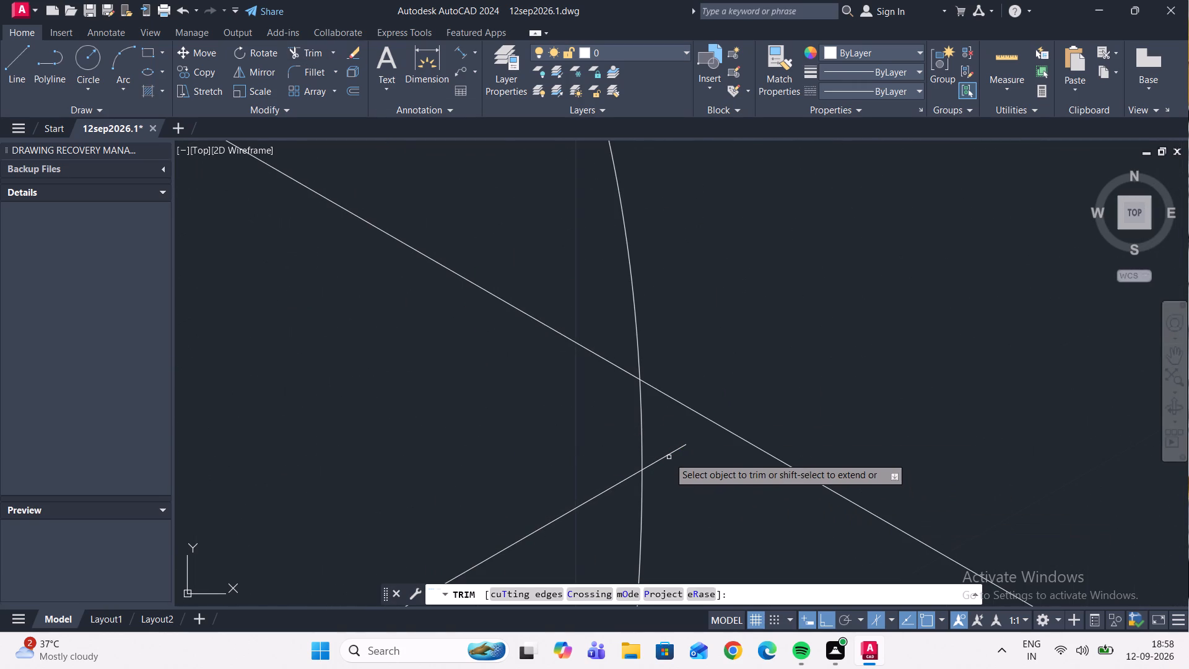
{"action": "left_click", "coordinate": [669, 456]}
{"action": "scroll", "coordinate": [665, 450], "scroll_direction": "down", "scroll_amount": 6}
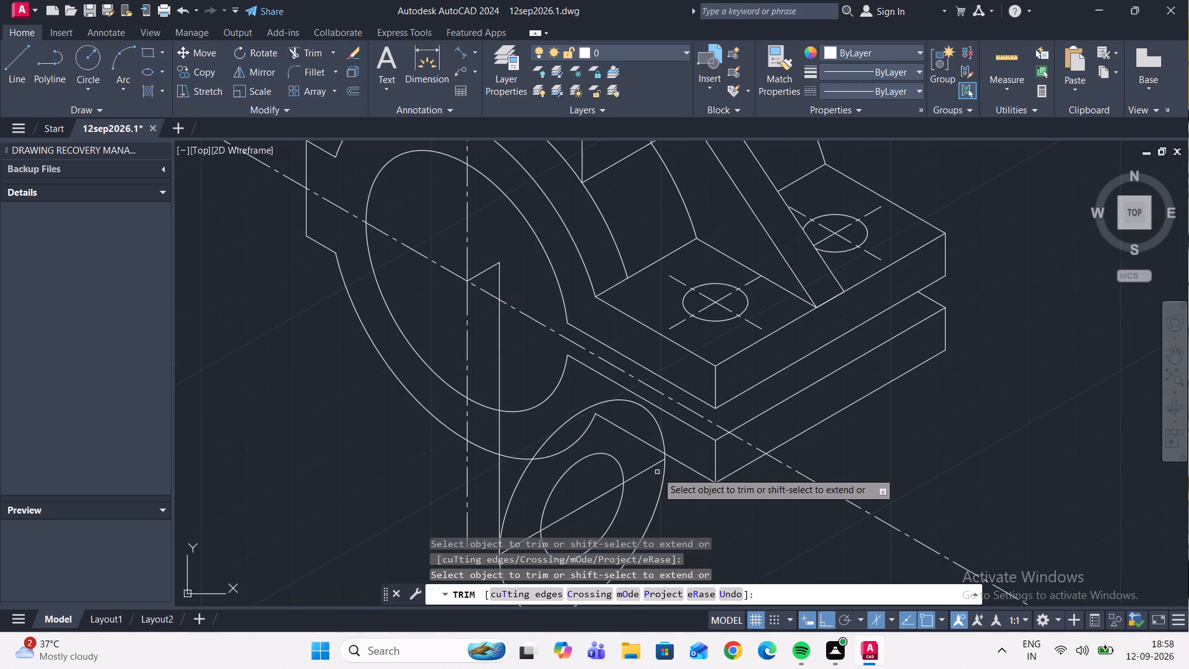
{"action": "scroll", "coordinate": [662, 462], "scroll_direction": "up", "scroll_amount": 3}
{"action": "left_click", "coordinate": [666, 447]}
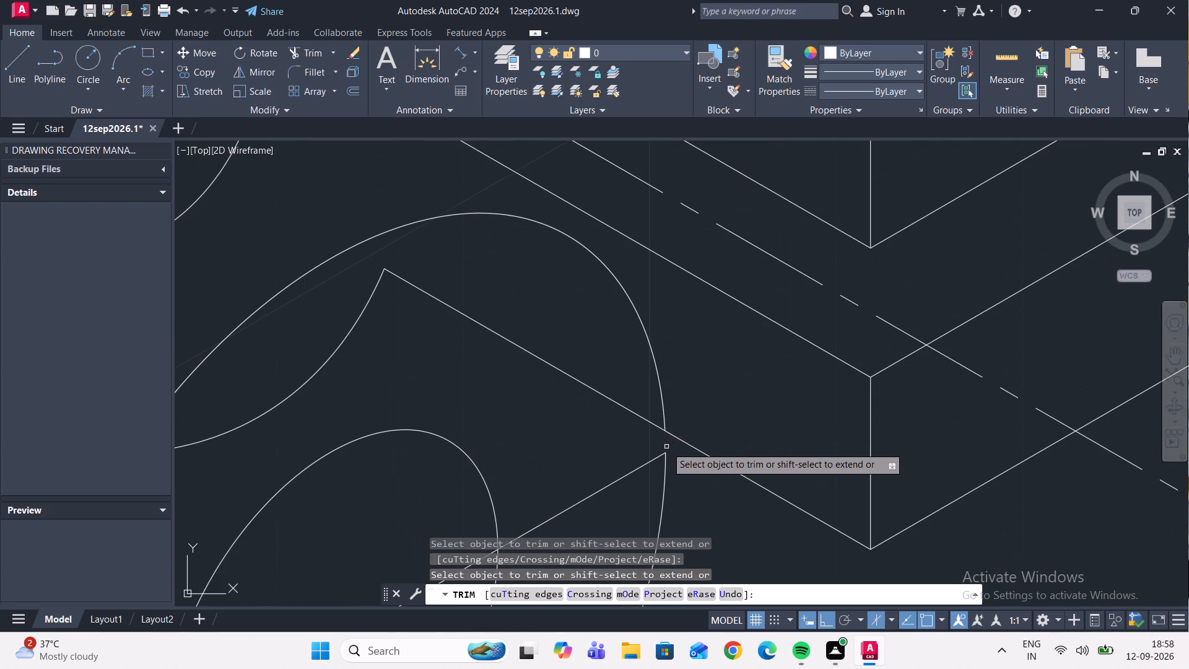
{"action": "left_click", "coordinate": [661, 396]}
{"action": "scroll", "coordinate": [577, 365], "scroll_direction": "down", "scroll_amount": 3}
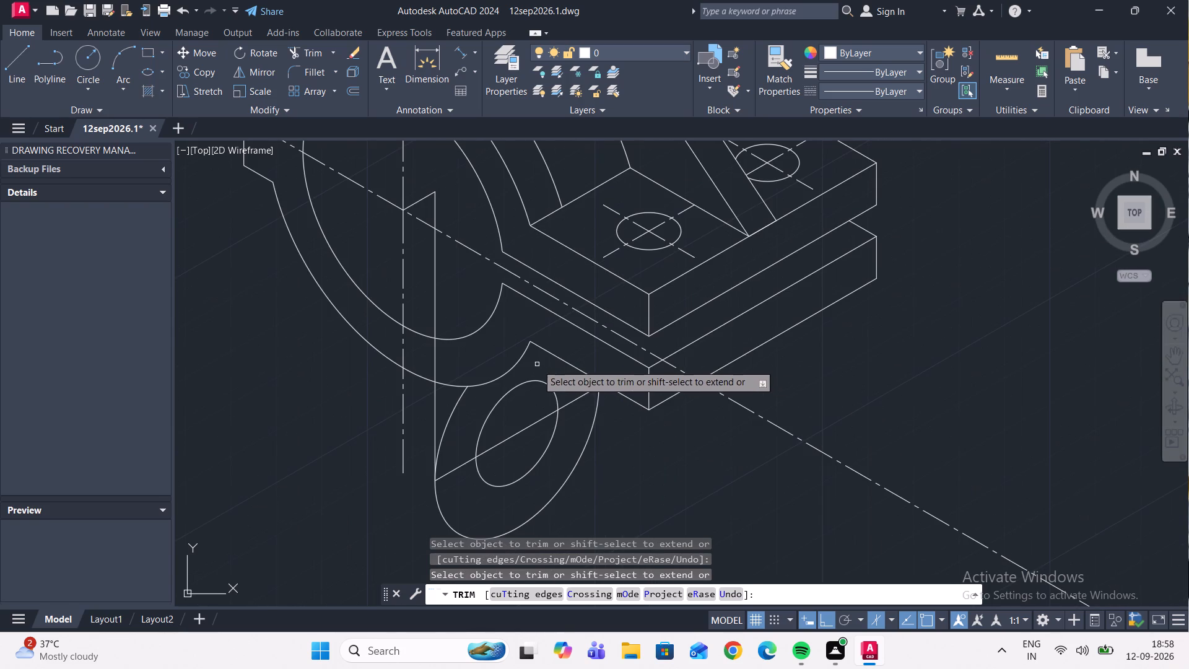
{"action": "key", "text": "Escape"}
Draw a vertical line upward from the 30° line's end on the outer isocircle, past the lower flange edges.
{"action": "left_click", "coordinate": [17, 53]}
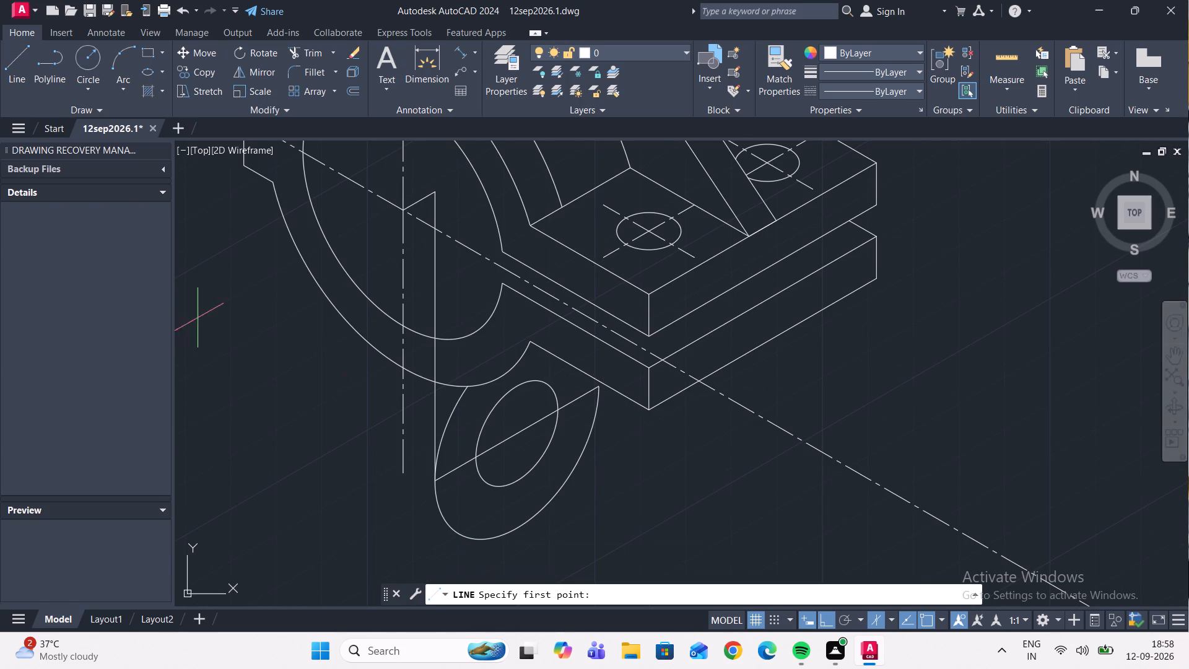
{"action": "scroll", "coordinate": [593, 396], "scroll_direction": "up", "scroll_amount": 2}
{"action": "left_click", "coordinate": [604, 375]}
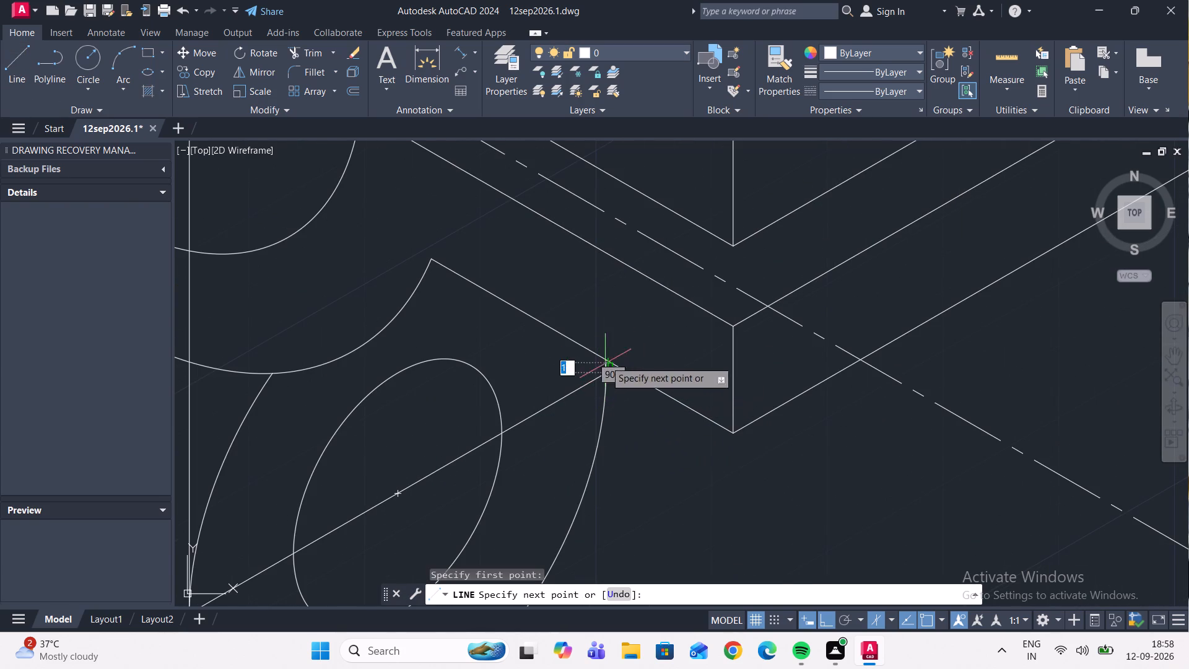
{"action": "scroll", "coordinate": [595, 269], "scroll_direction": "up", "scroll_amount": 2}
{"action": "left_click", "coordinate": [633, 167]}
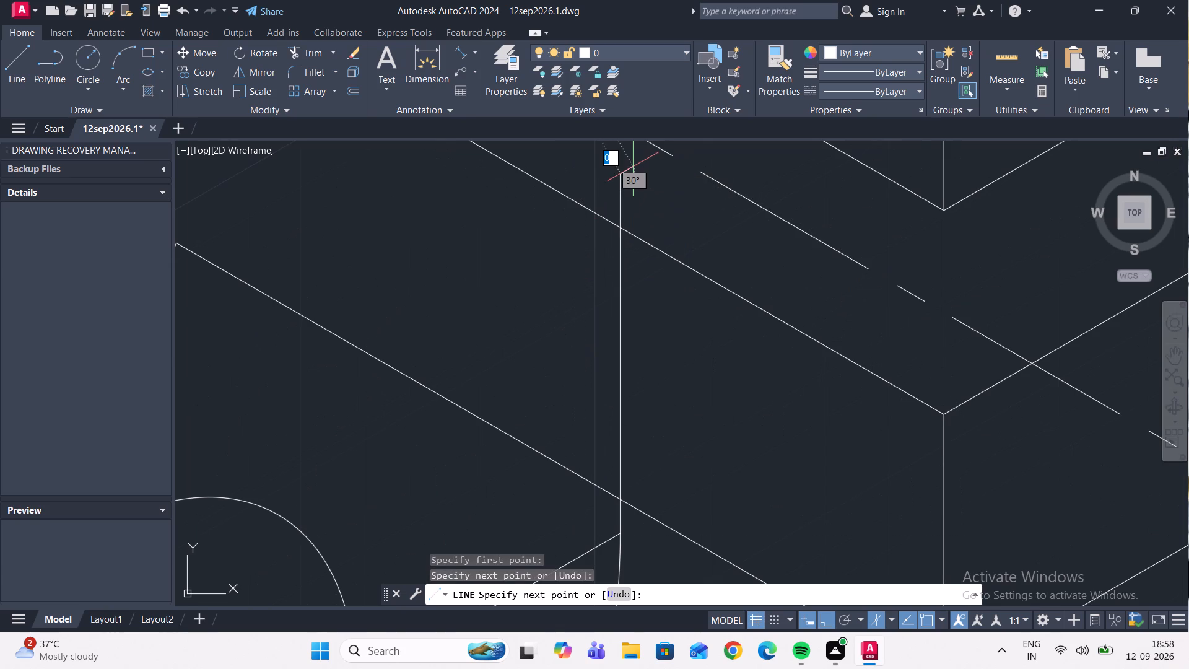
{"action": "key", "text": "Escape"}
Trim the outer isocircle's remaining arc between the ring and the long vertical line.
{"action": "scroll", "coordinate": [648, 250], "scroll_direction": "down", "scroll_amount": 3}
{"action": "scroll", "coordinate": [651, 376], "scroll_direction": "down", "scroll_amount": 2}
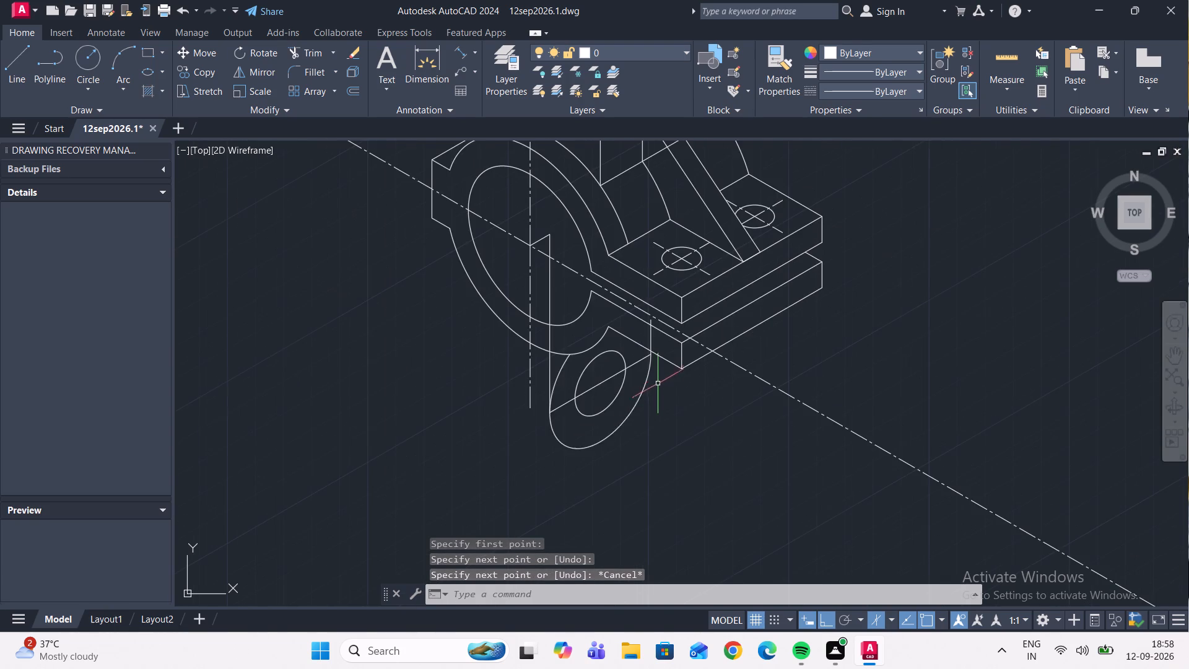
{"action": "scroll", "coordinate": [560, 378], "scroll_direction": "up", "scroll_amount": 2}
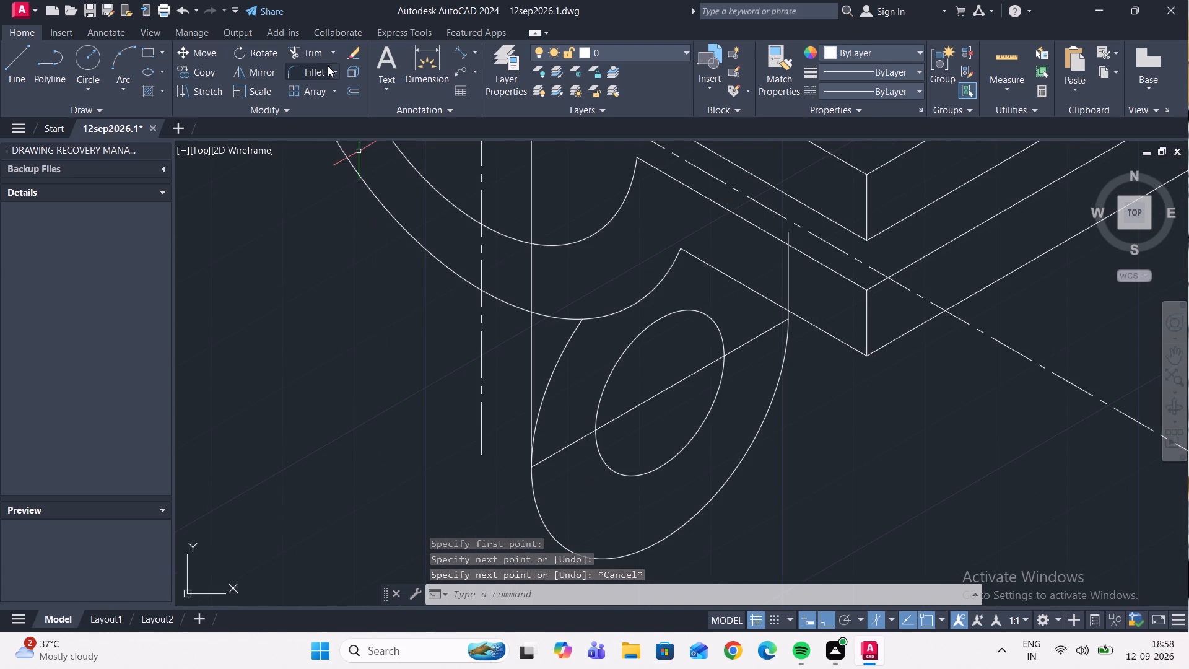
{"action": "left_click", "coordinate": [315, 54]}
{"action": "left_click", "coordinate": [560, 356]}
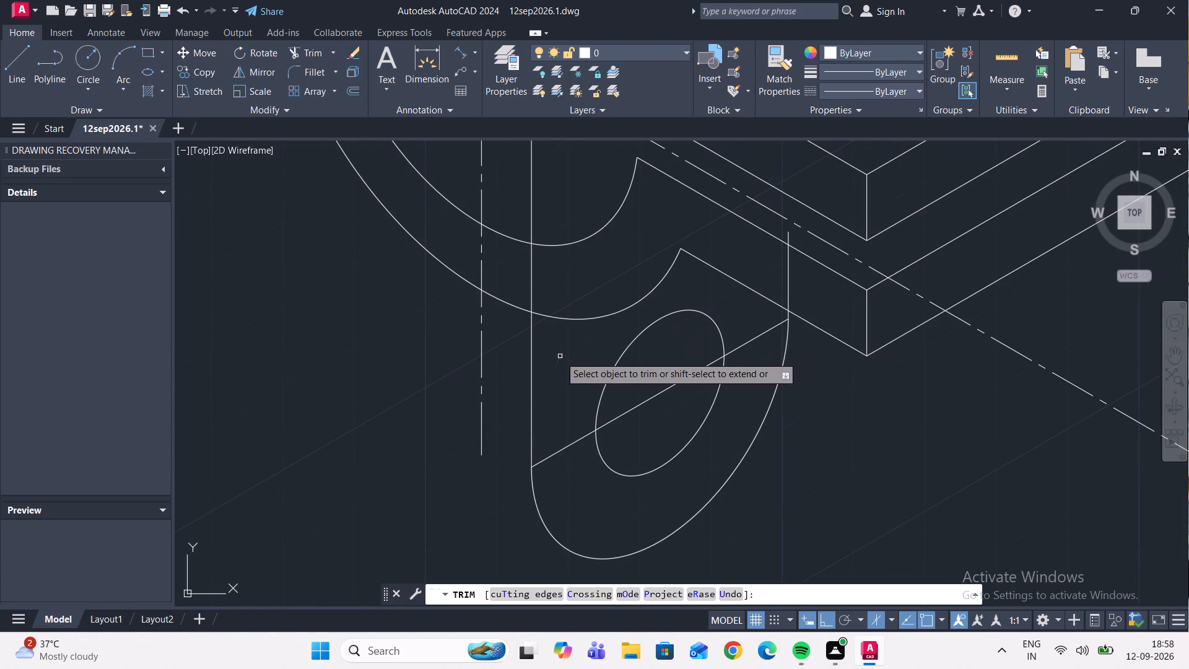
{"action": "scroll", "coordinate": [479, 431], "scroll_direction": "down", "scroll_amount": 2}
{"action": "scroll", "coordinate": [480, 440], "scroll_direction": "up", "scroll_amount": 1}
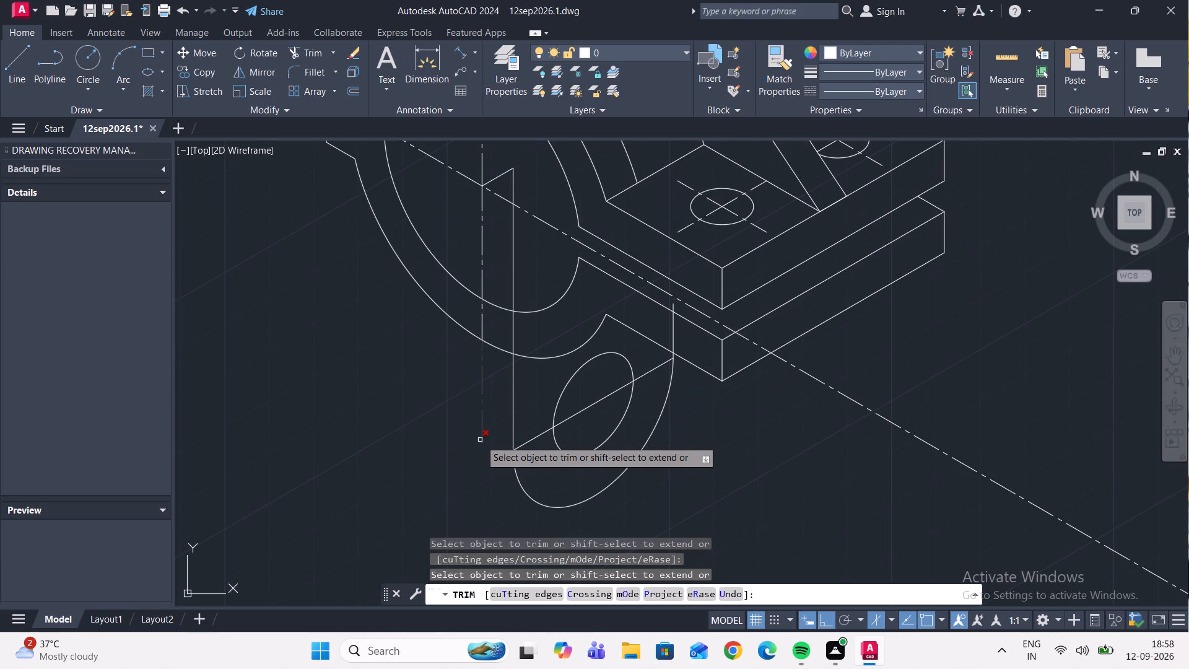
{"action": "key", "text": "Escape"}
Copy the lower lug outline with its hole and side lines 6 and 18 units along the 330° isometric direction.
{"action": "scroll", "coordinate": [541, 484], "scroll_direction": "up", "scroll_amount": 2}
{"action": "scroll", "coordinate": [758, 435], "scroll_direction": "down", "scroll_amount": 2}
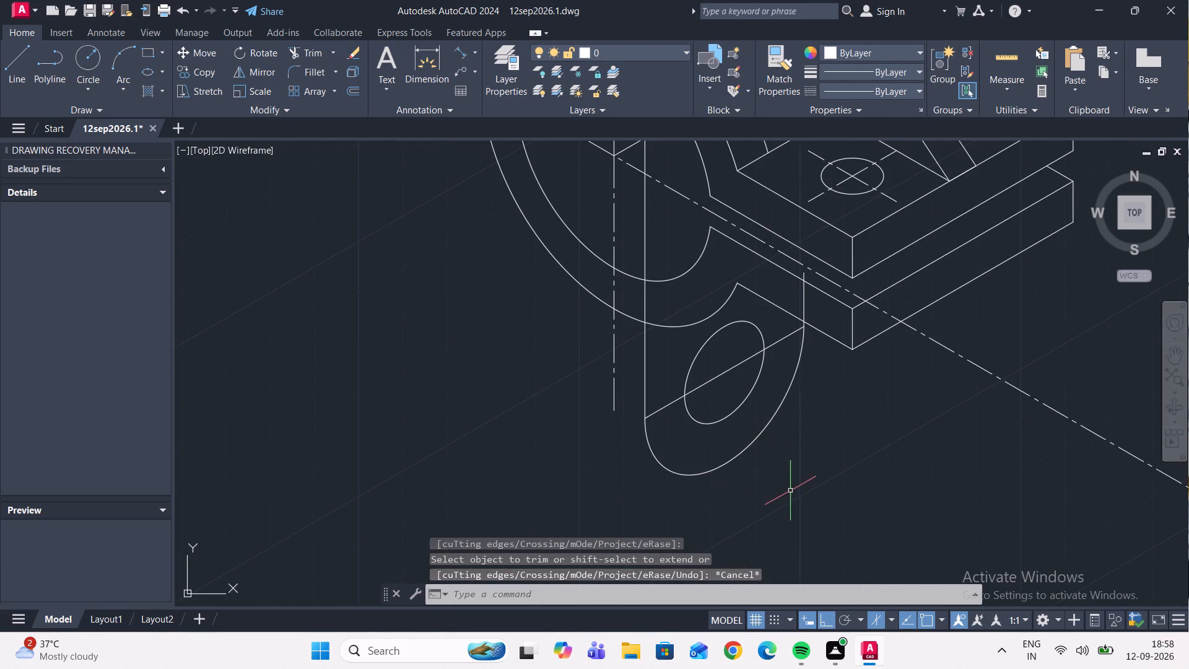
{"action": "left_click_drag", "start_coordinate": [788, 473], "coordinate": [782, 466]}
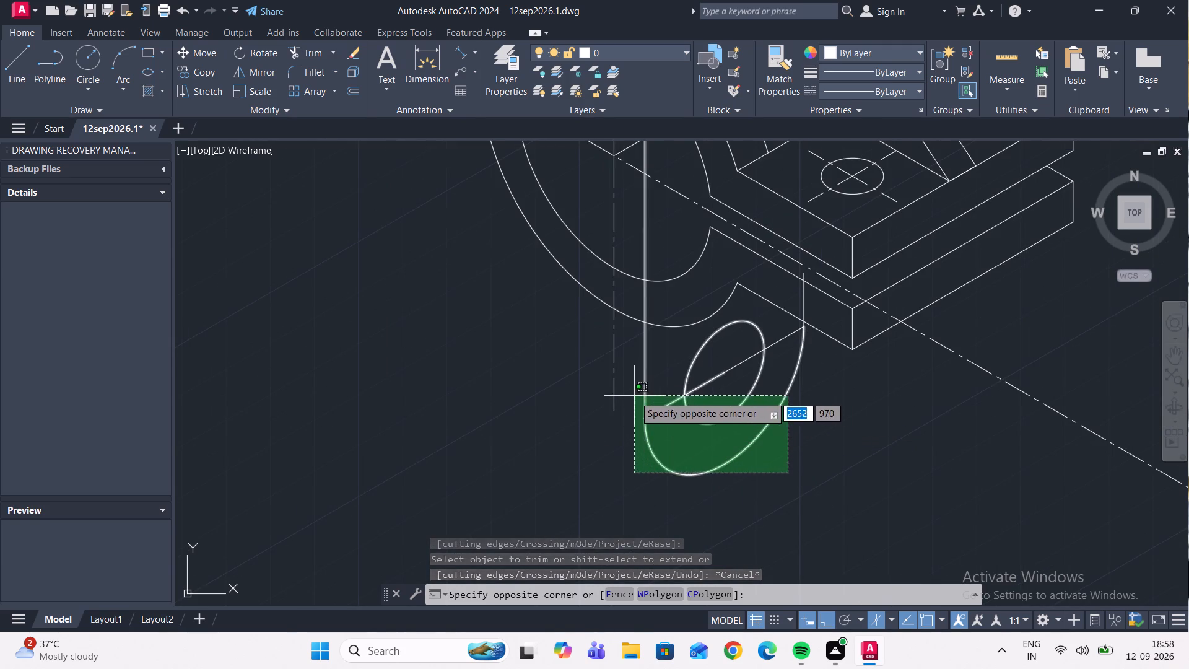
{"action": "left_click", "coordinate": [634, 396]}
{"action": "scroll", "coordinate": [746, 357], "scroll_direction": "up", "scroll_amount": 1}
{"action": "left_click", "coordinate": [746, 363]}
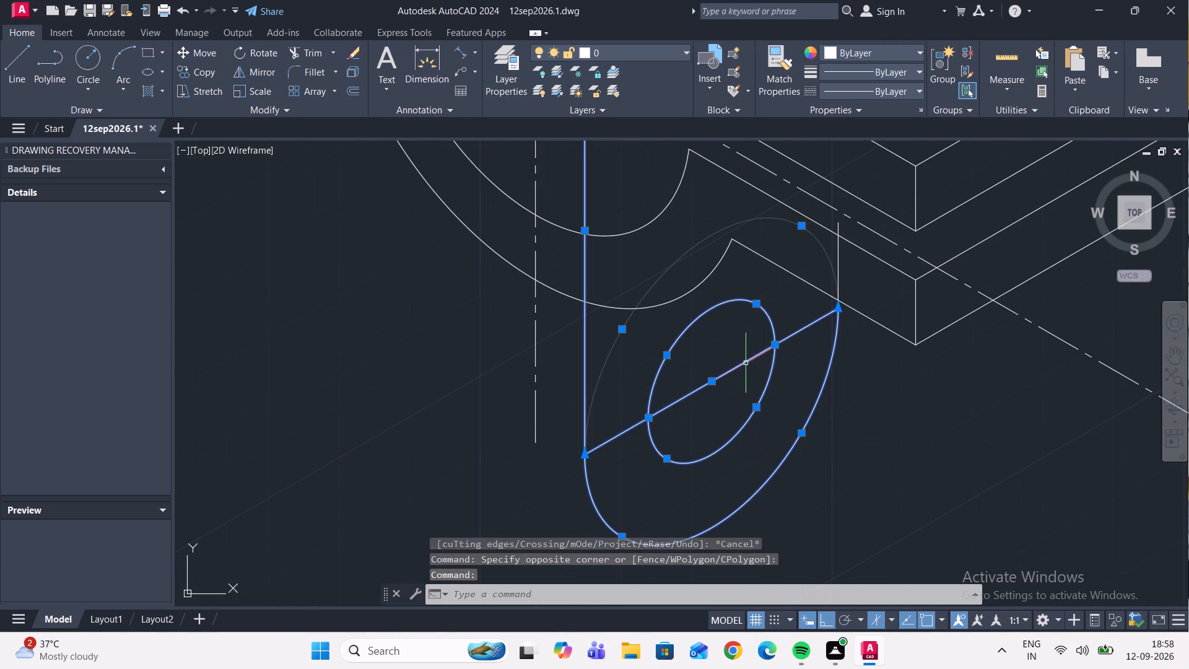
{"action": "left_click", "coordinate": [838, 274]}
{"action": "scroll", "coordinate": [821, 321], "scroll_direction": "down", "scroll_amount": 2}
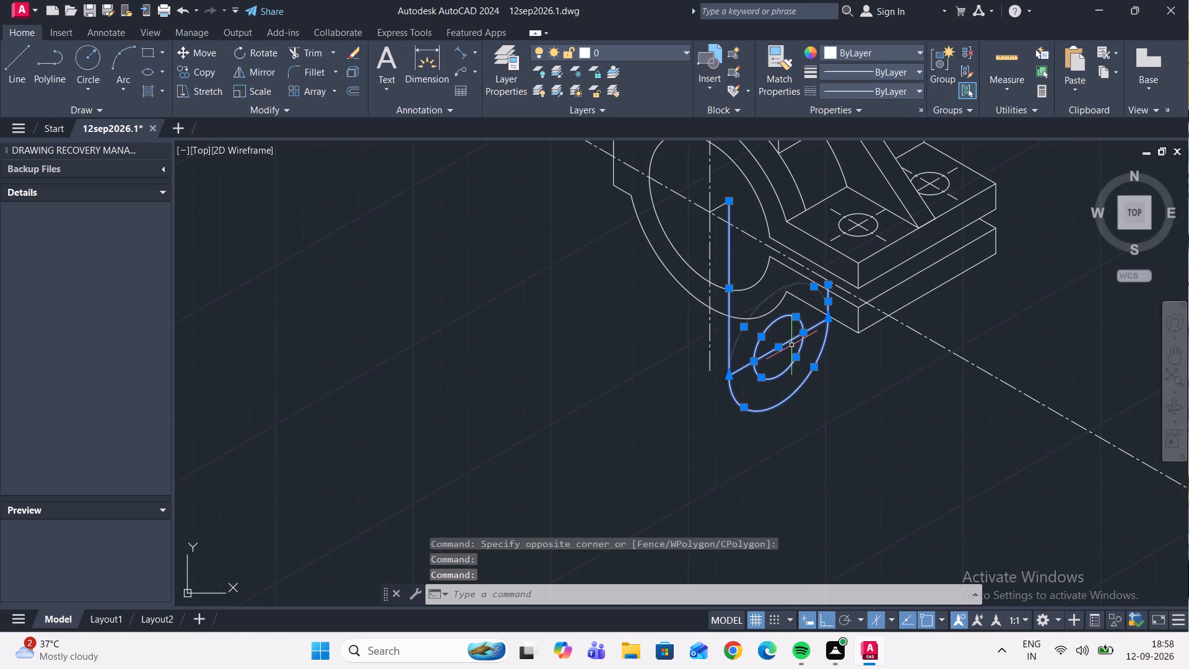
{"action": "middle_click_drag", "start_coordinate": [792, 351], "coordinate": [856, 411]}
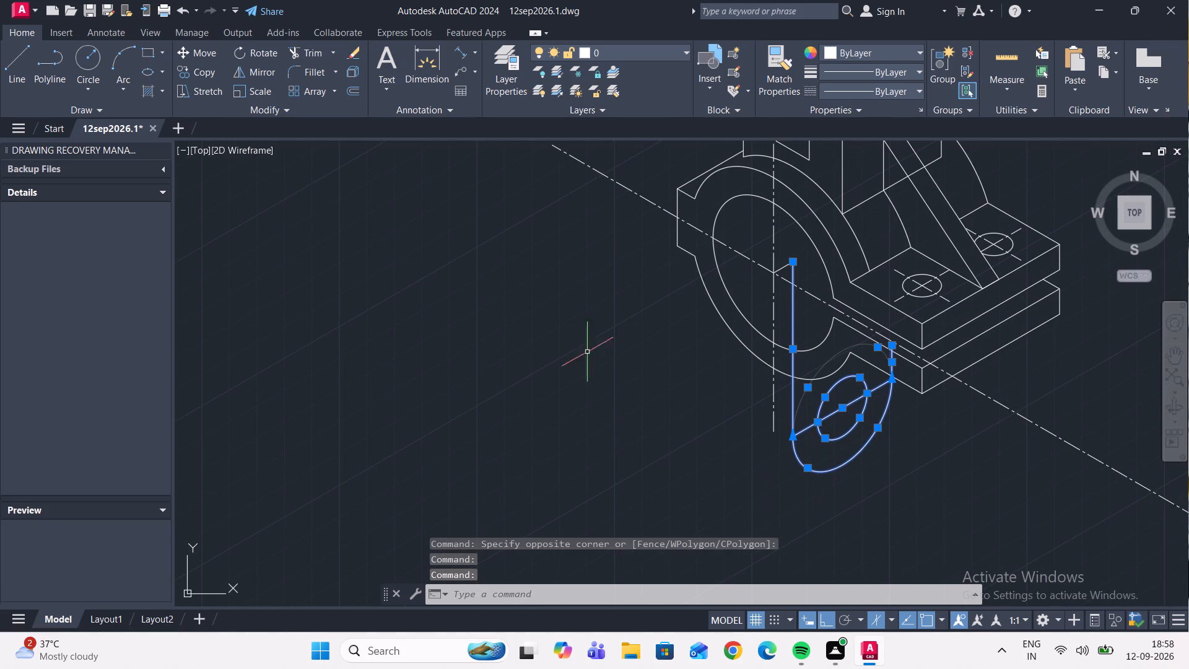
{"action": "left_click", "coordinate": [193, 76]}
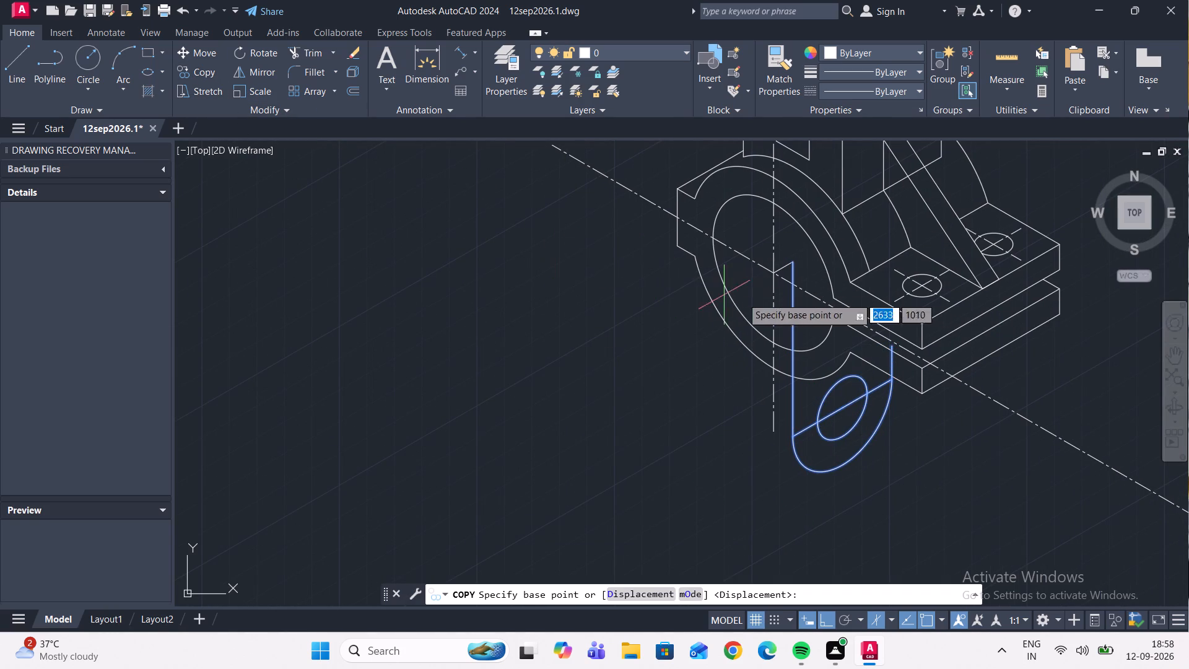
{"action": "left_click", "coordinate": [789, 262]}
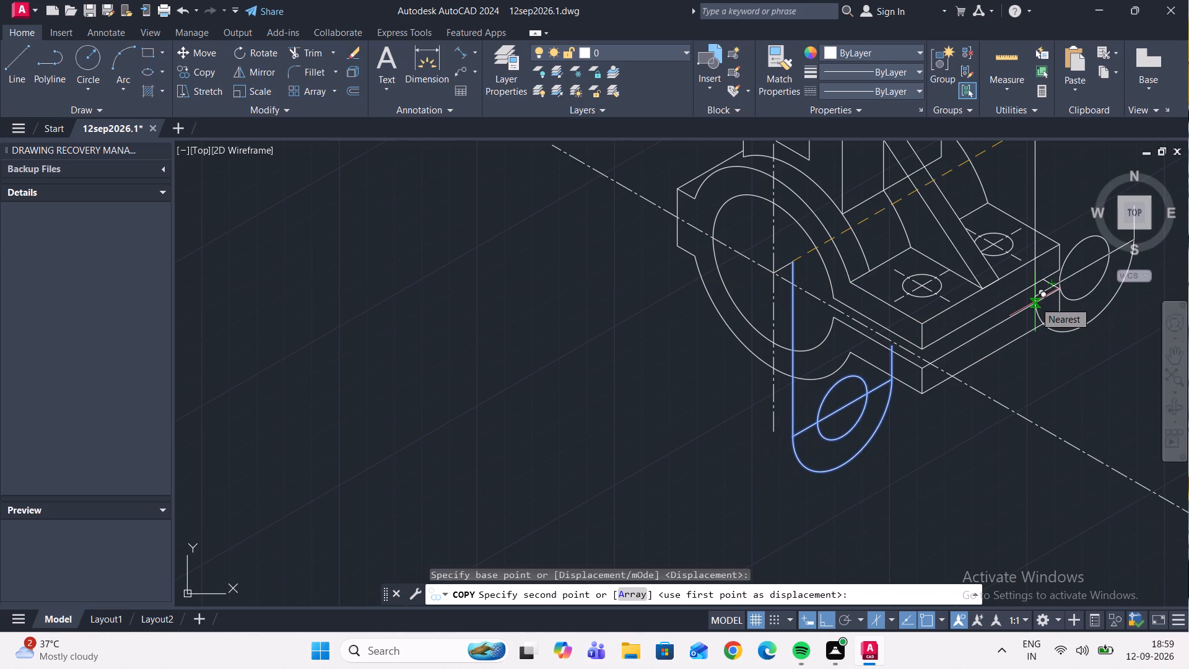
{"action": "key", "text": "F5"}
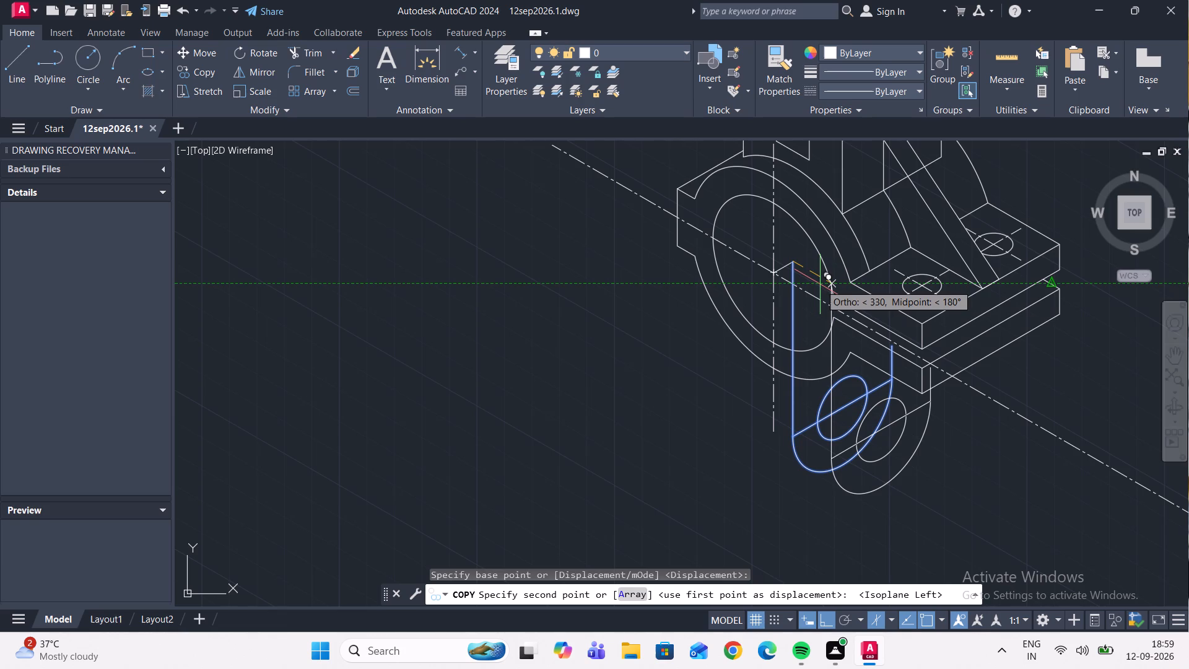
{"action": "key", "text": "6"}
{"action": "key", "text": "Return"}
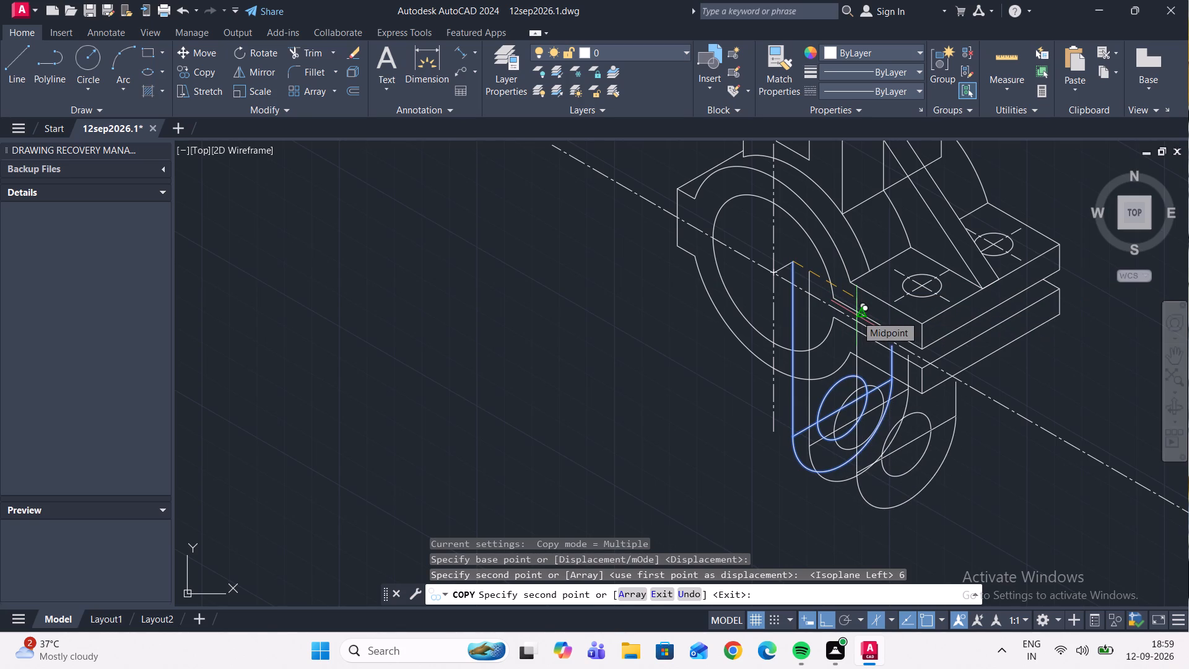
{"action": "key", "text": "1"}
{"action": "key", "text": "8"}
{"action": "key", "text": "Return"}
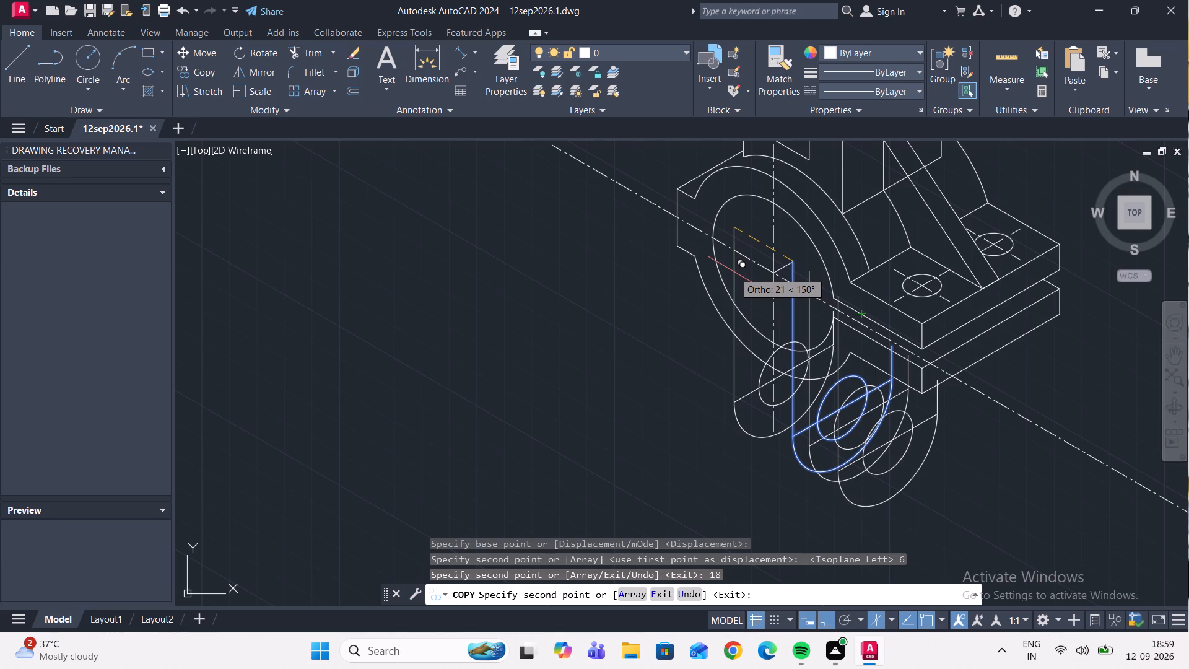
Copy the same lug outline 6 and 18 units along the opposite 150° isometric direction.
{"action": "key", "text": "6"}
{"action": "key", "text": "Return"}
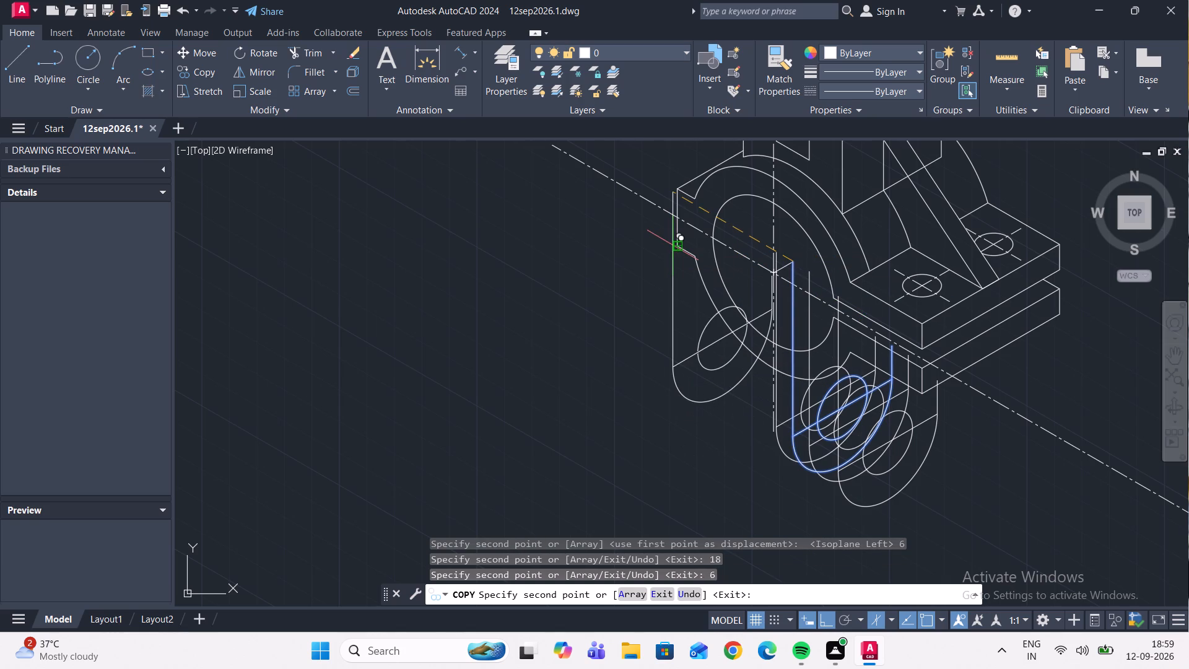
{"action": "type", "text": "18"}
{"action": "key", "text": "Return"}
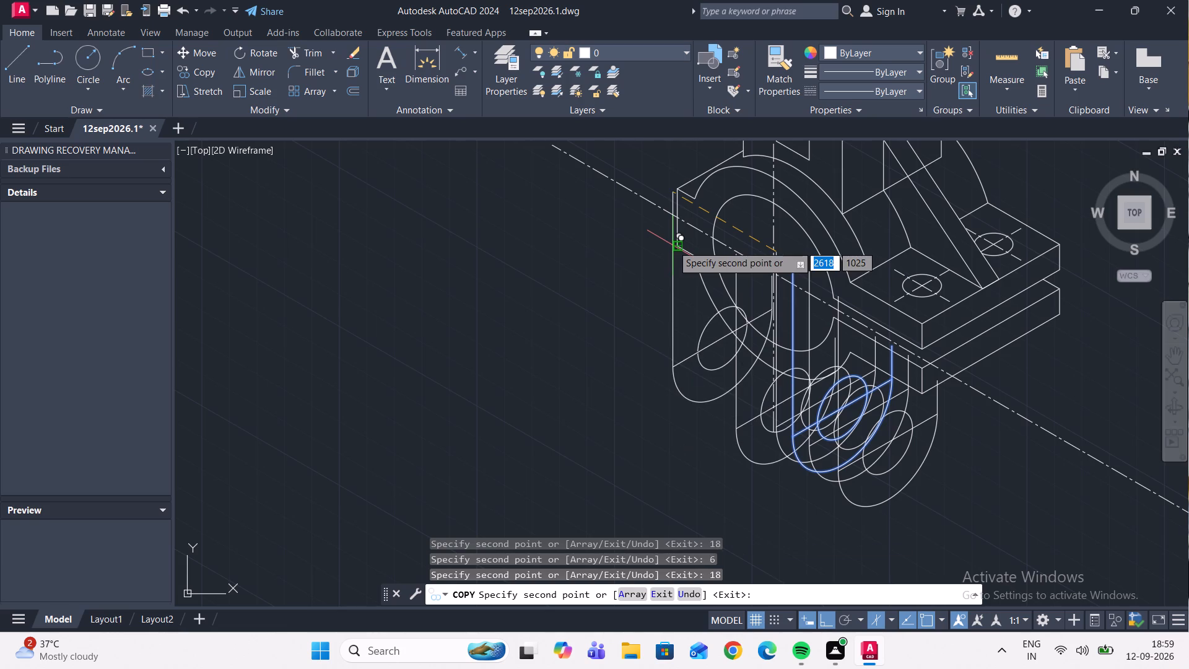
{"action": "key", "text": "Escape"}
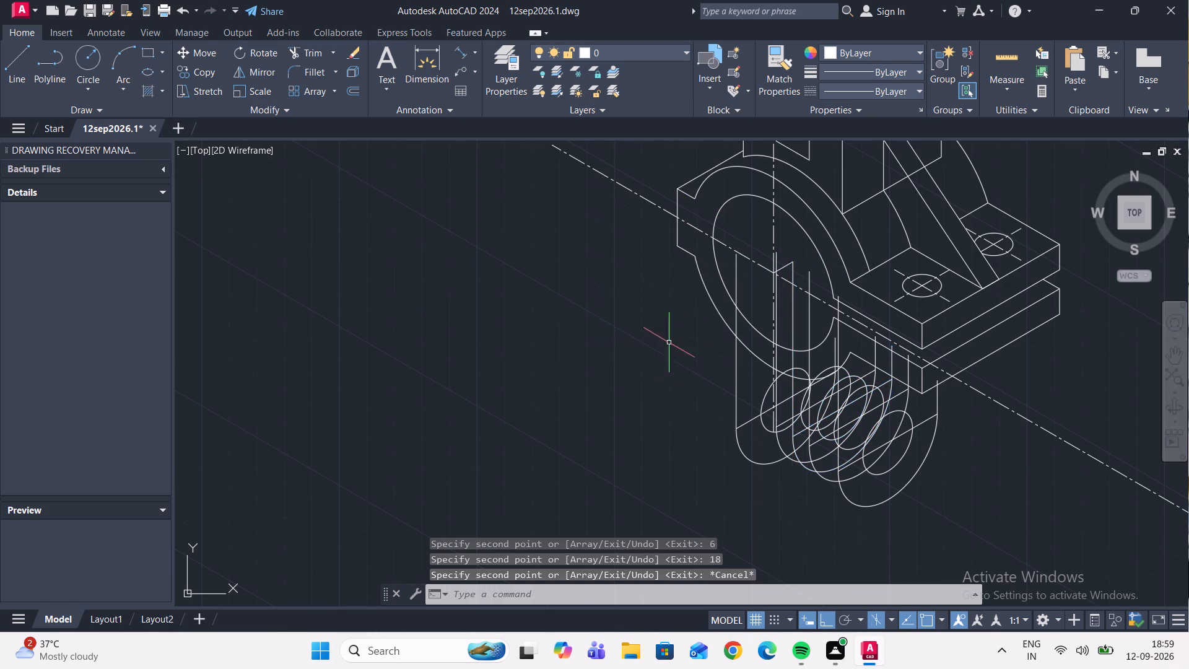
Draw a line joining the lower arc of the front-most lug copy to the lower arc of its neighbour.
{"action": "scroll", "coordinate": [872, 424], "scroll_direction": "up", "scroll_amount": 1}
{"action": "scroll", "coordinate": [876, 422], "scroll_direction": "down", "scroll_amount": 2}
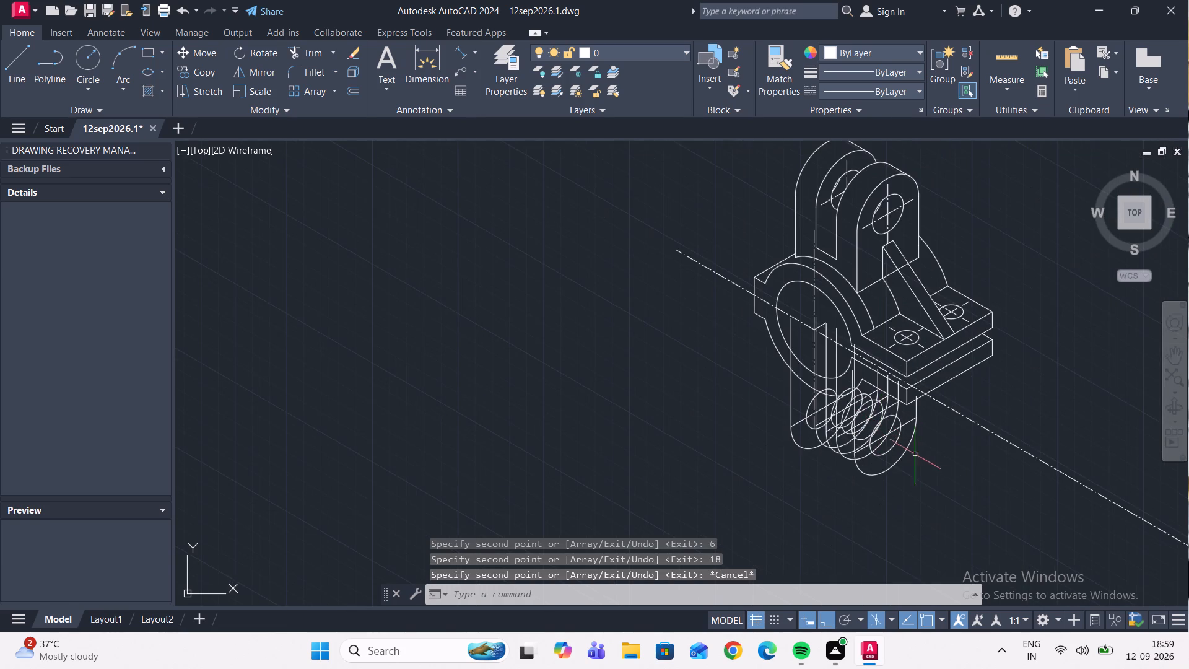
{"action": "scroll", "coordinate": [915, 454], "scroll_direction": "up", "scroll_amount": 2}
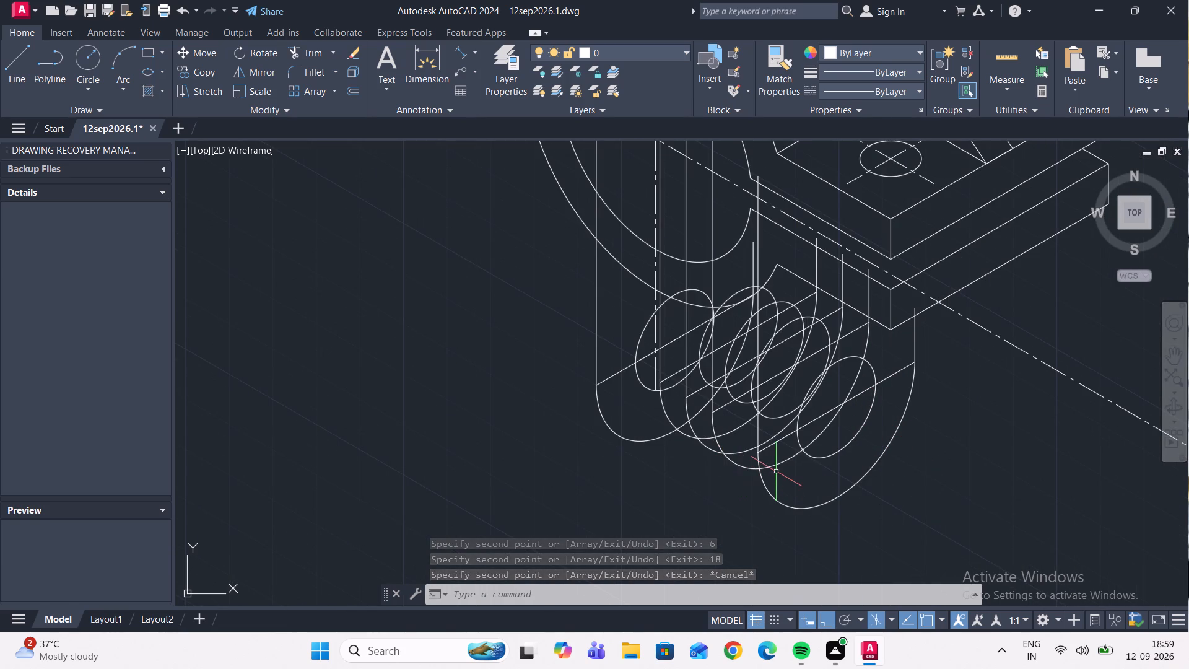
{"action": "scroll", "coordinate": [772, 470], "scroll_direction": "up", "scroll_amount": 1}
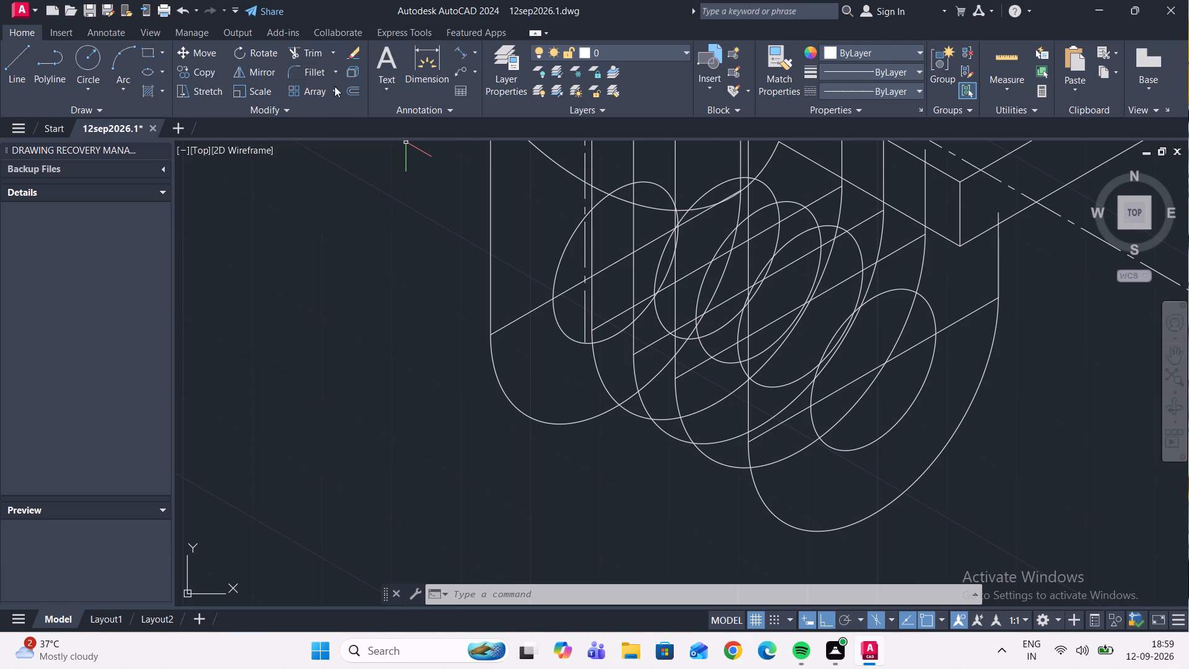
{"action": "left_click", "coordinate": [23, 74]}
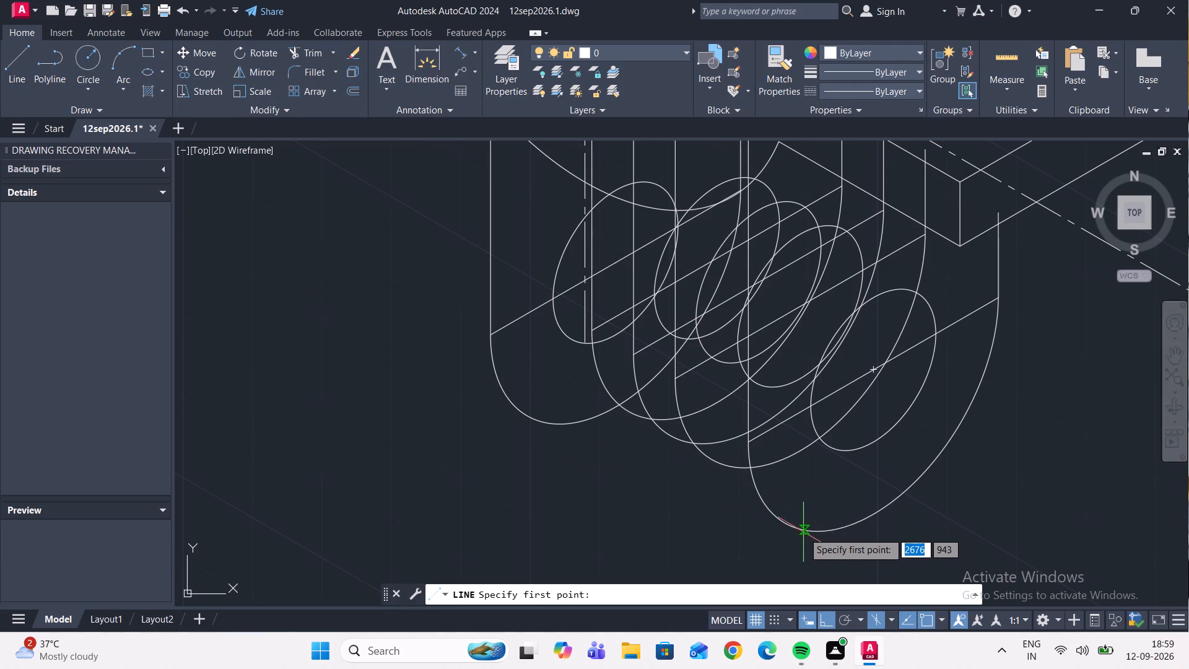
{"action": "left_click", "coordinate": [783, 525]}
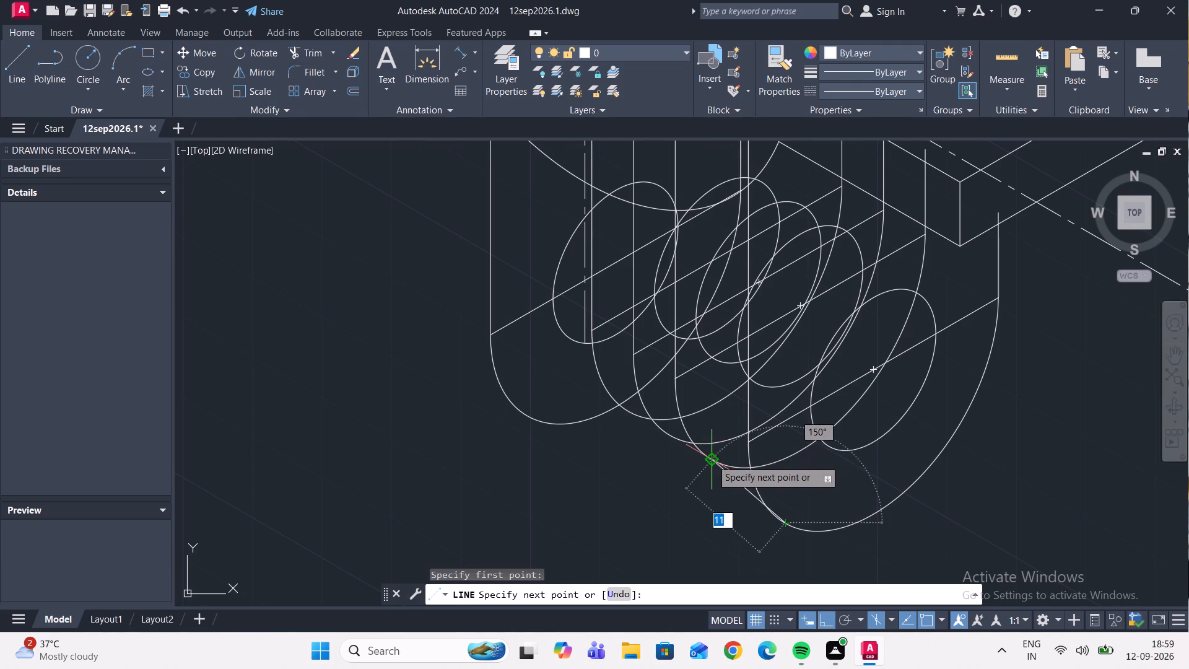
{"action": "left_click", "coordinate": [712, 460]}
{"action": "key", "text": "Escape"}
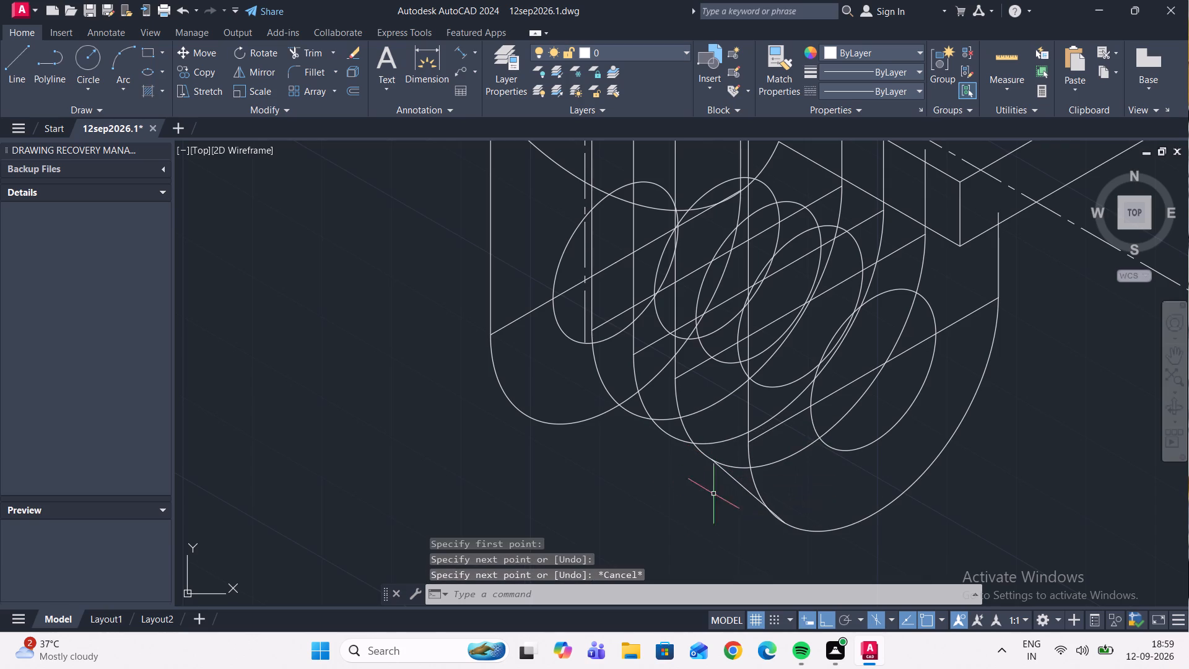
{"action": "scroll", "coordinate": [765, 463], "scroll_direction": "down", "scroll_amount": 2}
{"action": "scroll", "coordinate": [765, 461], "scroll_direction": "up", "scroll_amount": 2}
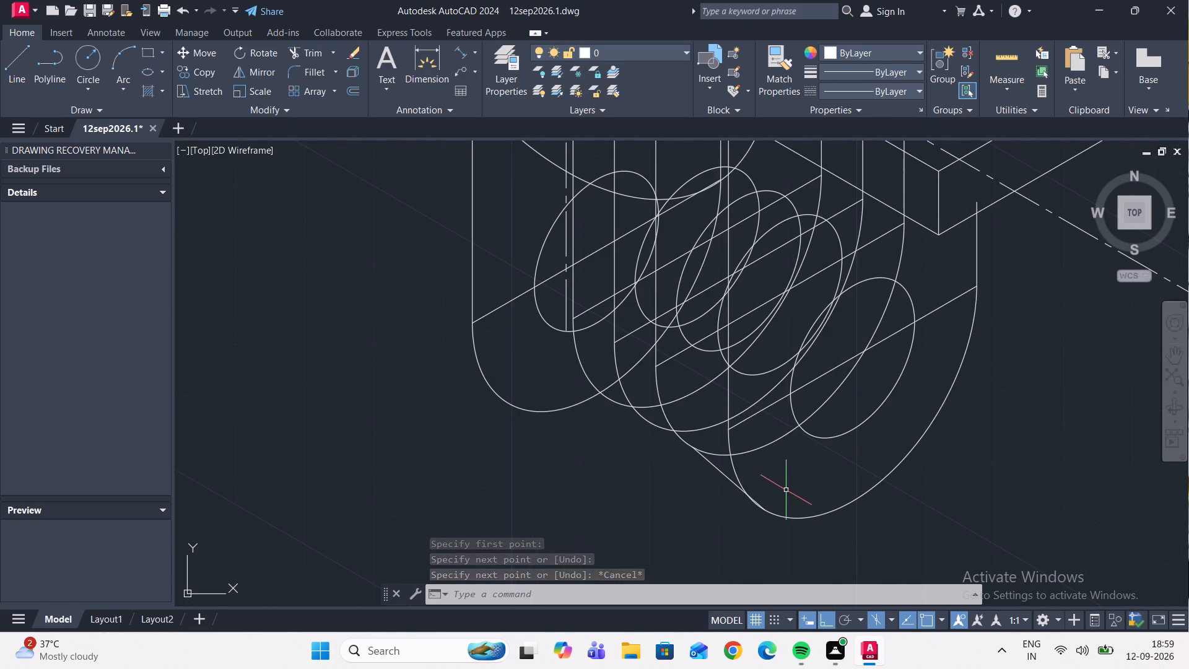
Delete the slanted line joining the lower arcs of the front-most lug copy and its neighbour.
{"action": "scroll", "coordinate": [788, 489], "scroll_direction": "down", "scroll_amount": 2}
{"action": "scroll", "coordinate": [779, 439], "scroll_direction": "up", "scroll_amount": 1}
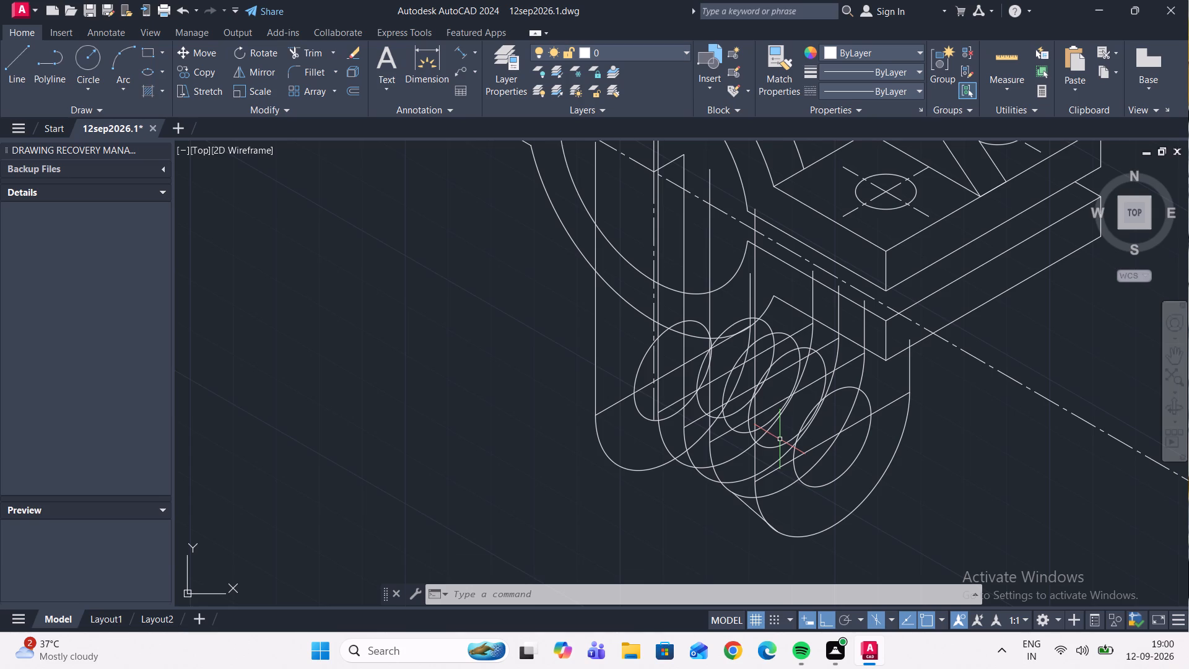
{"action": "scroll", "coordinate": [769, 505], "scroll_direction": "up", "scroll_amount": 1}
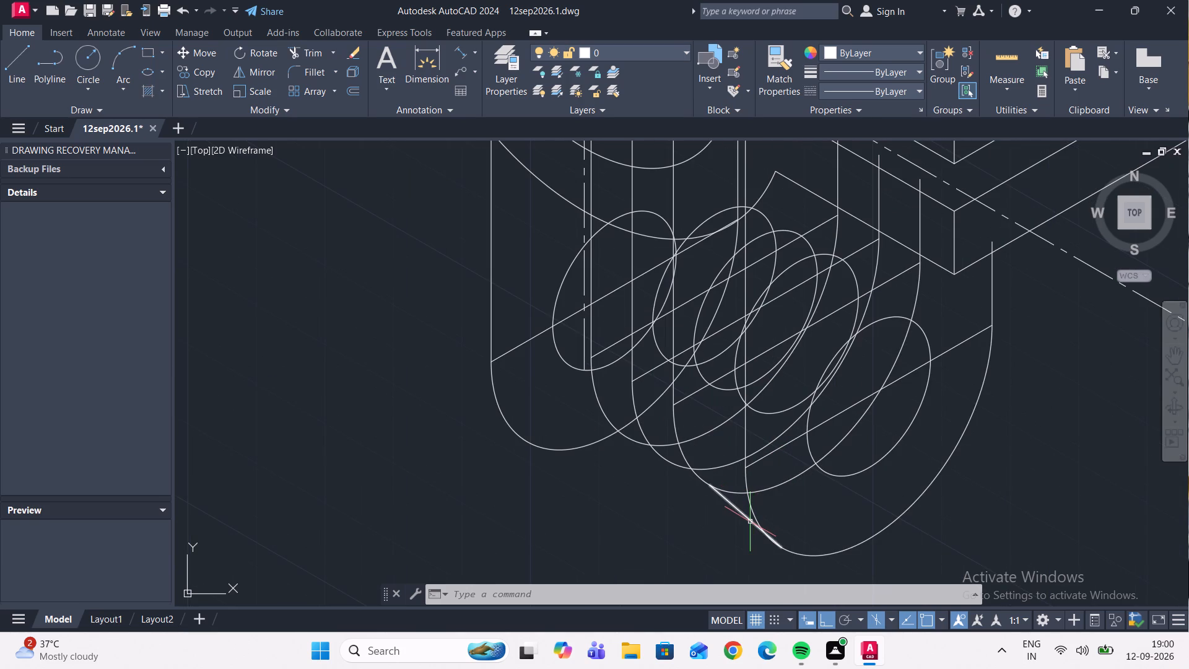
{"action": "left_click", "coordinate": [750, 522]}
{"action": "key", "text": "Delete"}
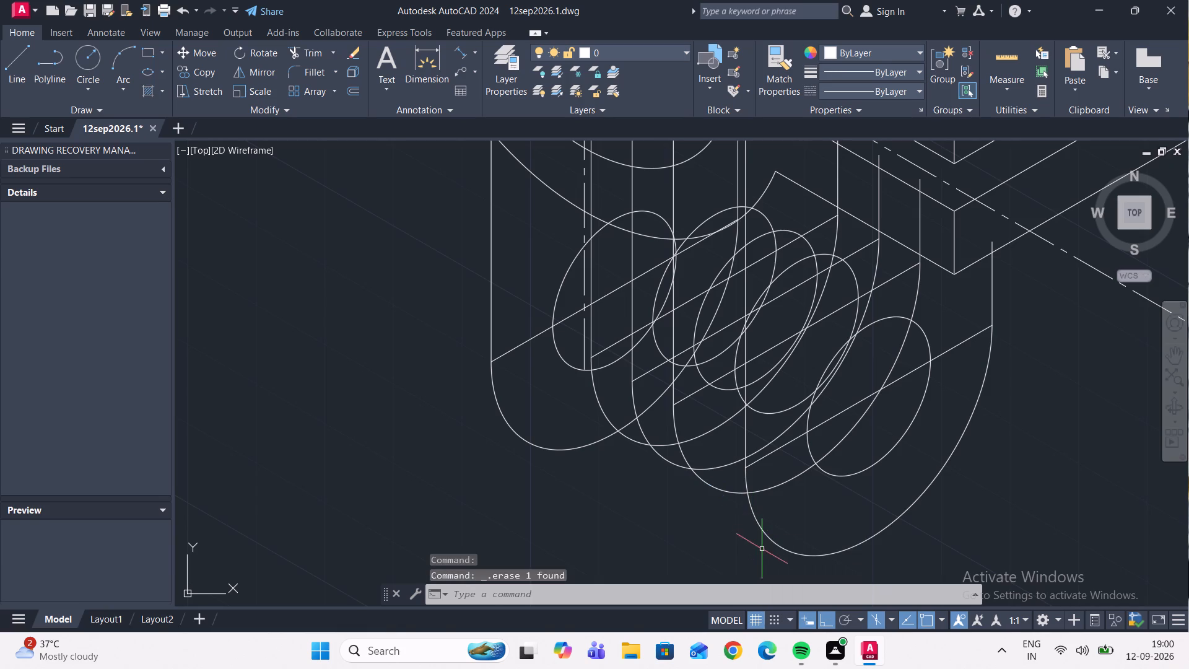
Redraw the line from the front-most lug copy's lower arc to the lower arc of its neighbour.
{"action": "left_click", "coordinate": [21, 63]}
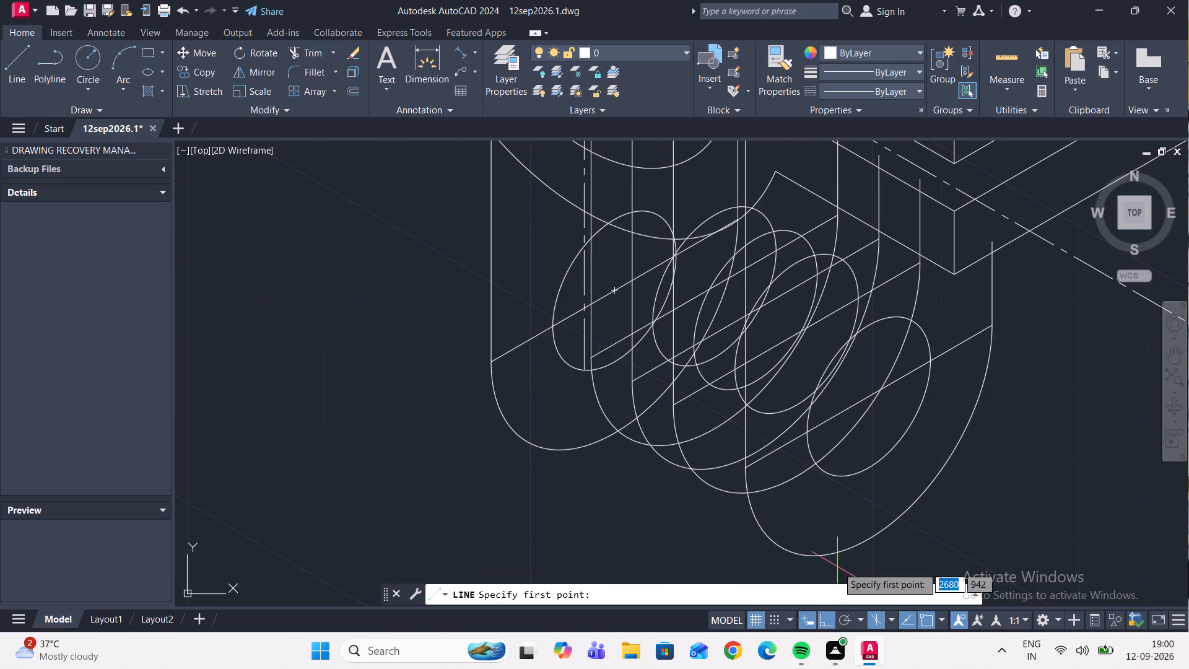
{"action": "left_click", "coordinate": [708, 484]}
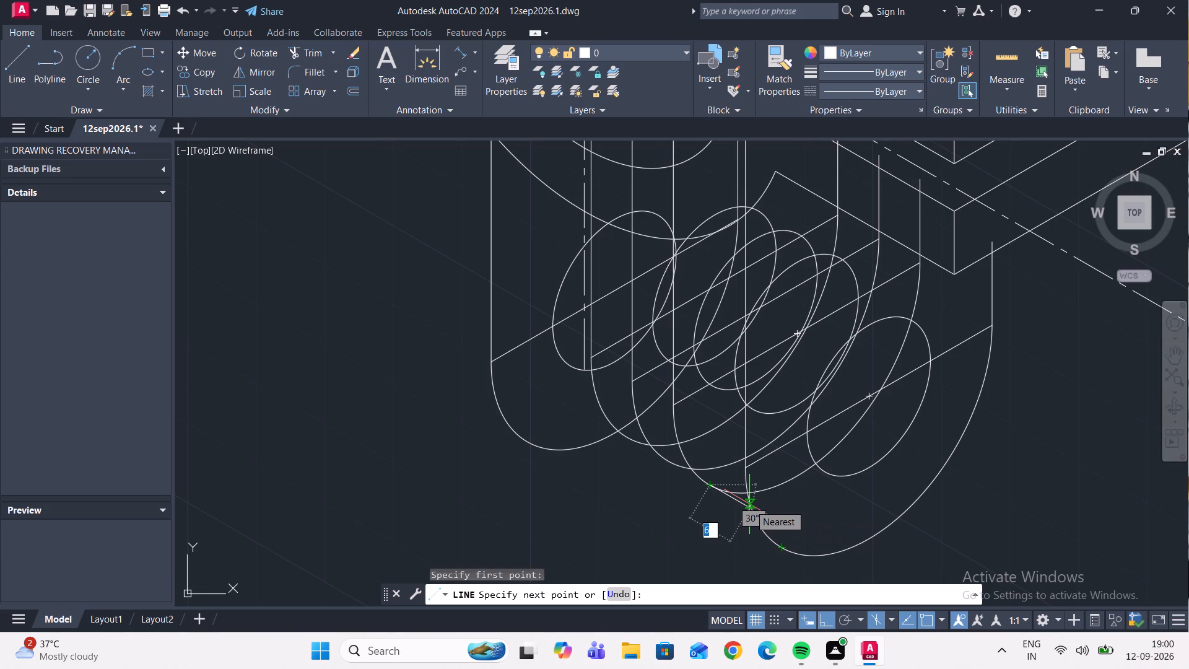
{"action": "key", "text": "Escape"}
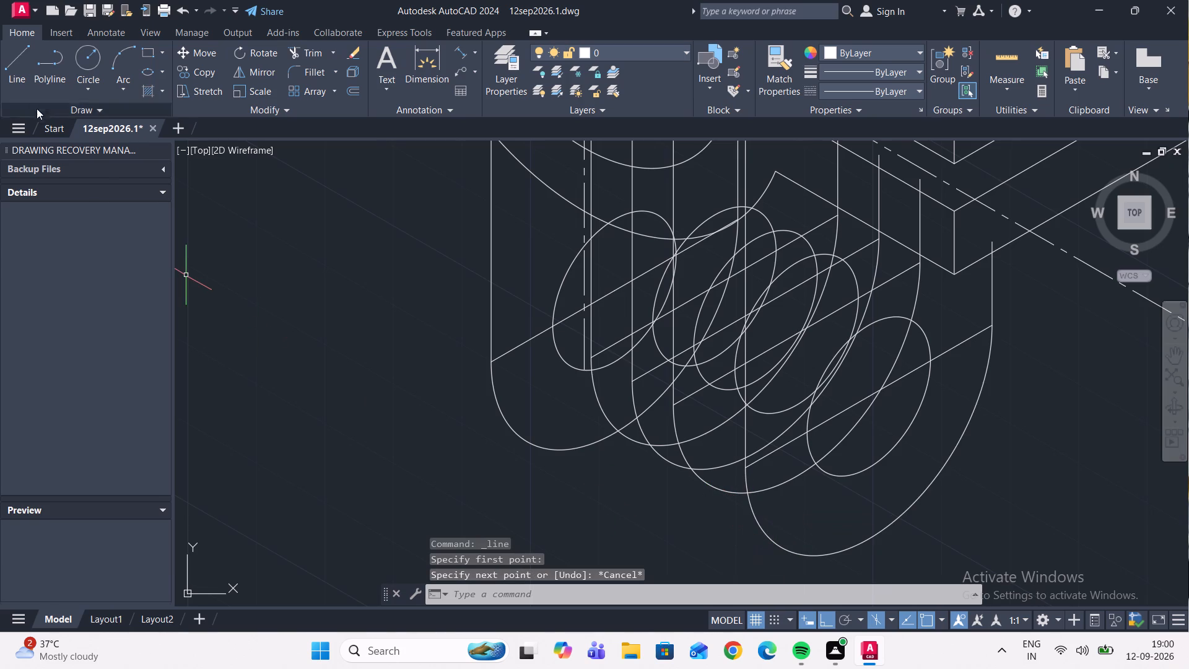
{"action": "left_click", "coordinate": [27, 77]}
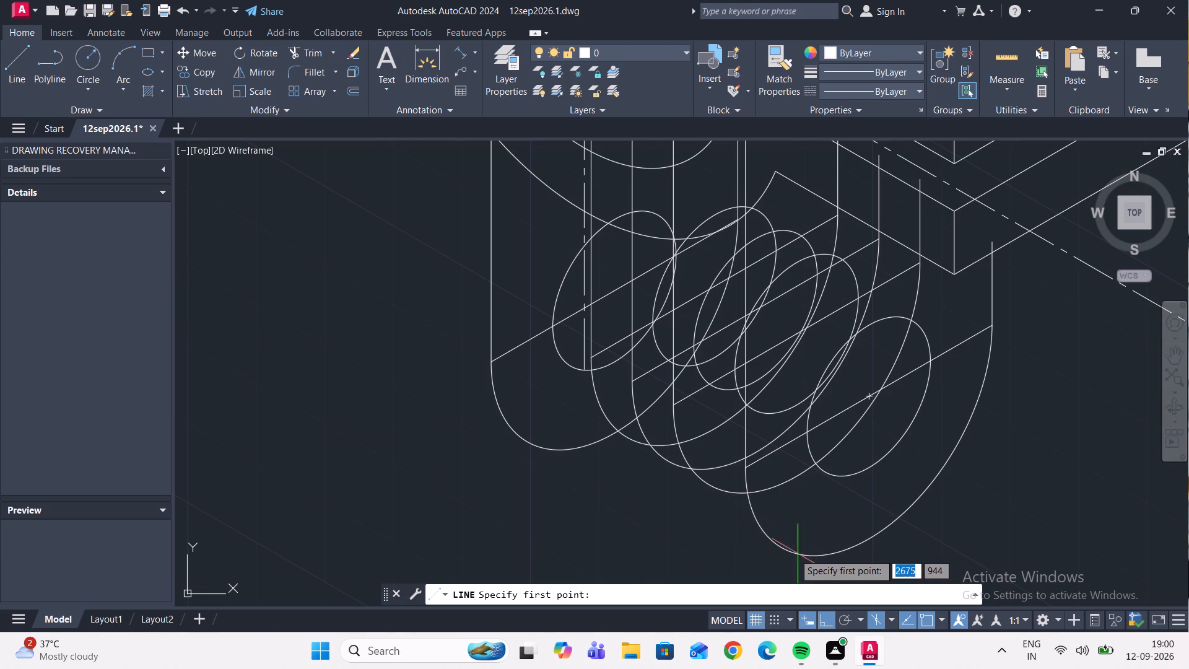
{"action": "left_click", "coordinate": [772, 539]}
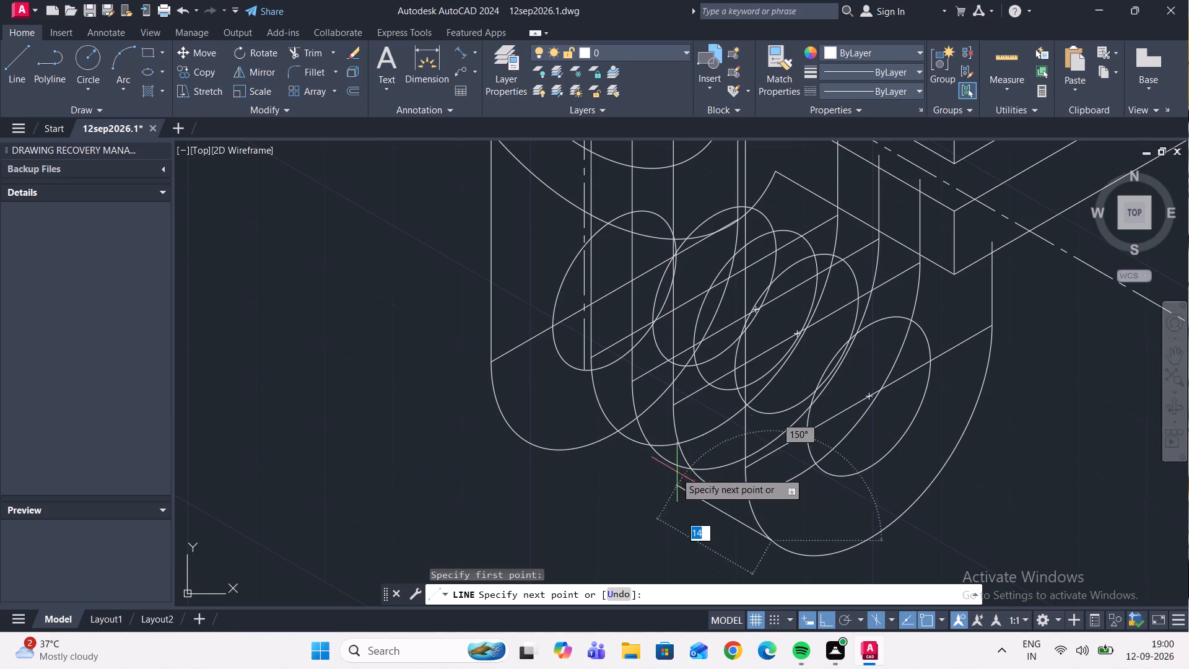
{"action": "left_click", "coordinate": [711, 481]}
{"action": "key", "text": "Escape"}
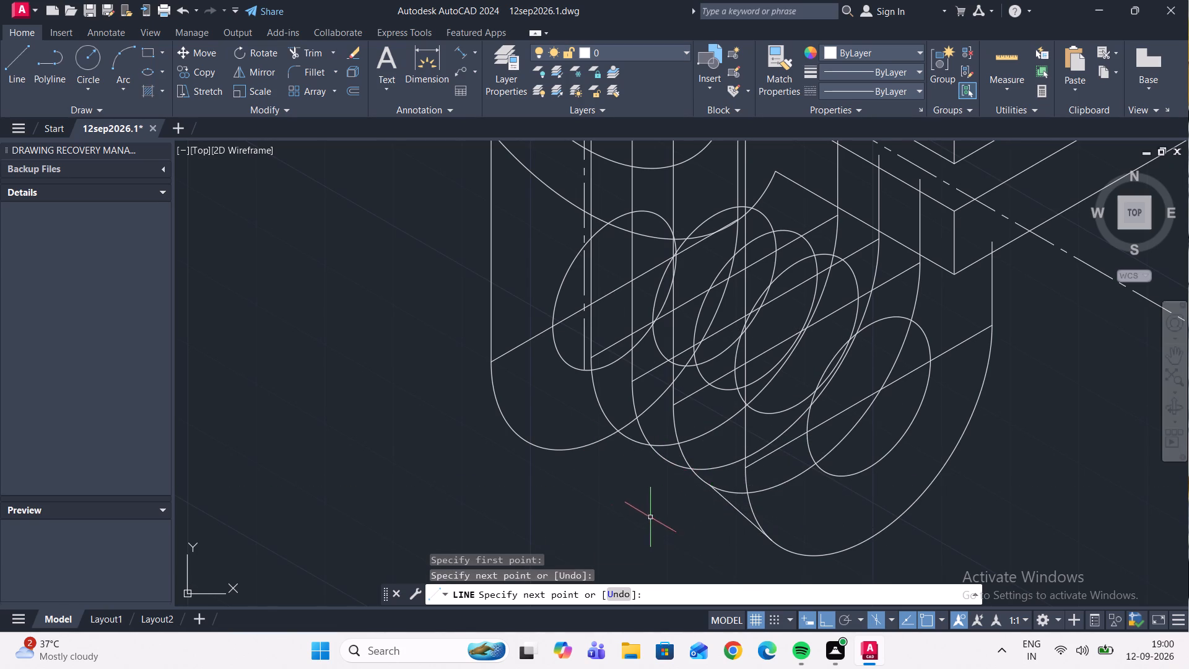
Undo the joining line and all the lug copies, back to the single original lug outline below the ring.
{"action": "scroll", "coordinate": [727, 497], "scroll_direction": "down", "scroll_amount": 2}
{"action": "middle_click_drag", "start_coordinate": [708, 475], "coordinate": [835, 504]}
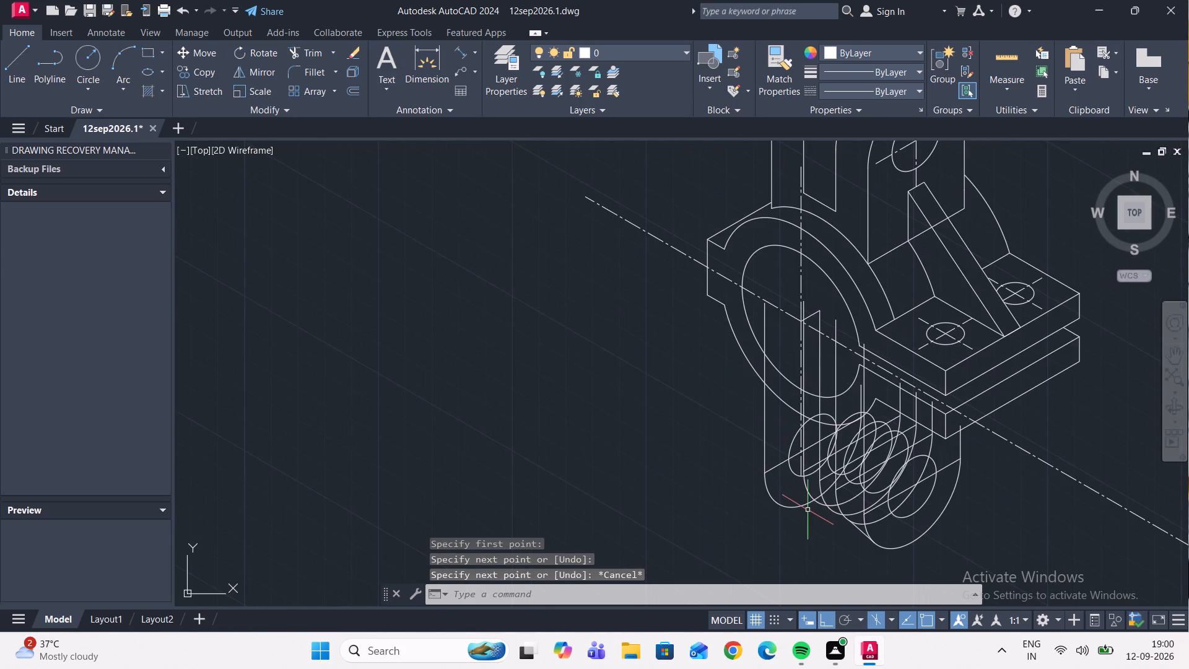
{"action": "scroll", "coordinate": [808, 510], "scroll_direction": "up", "scroll_amount": 1}
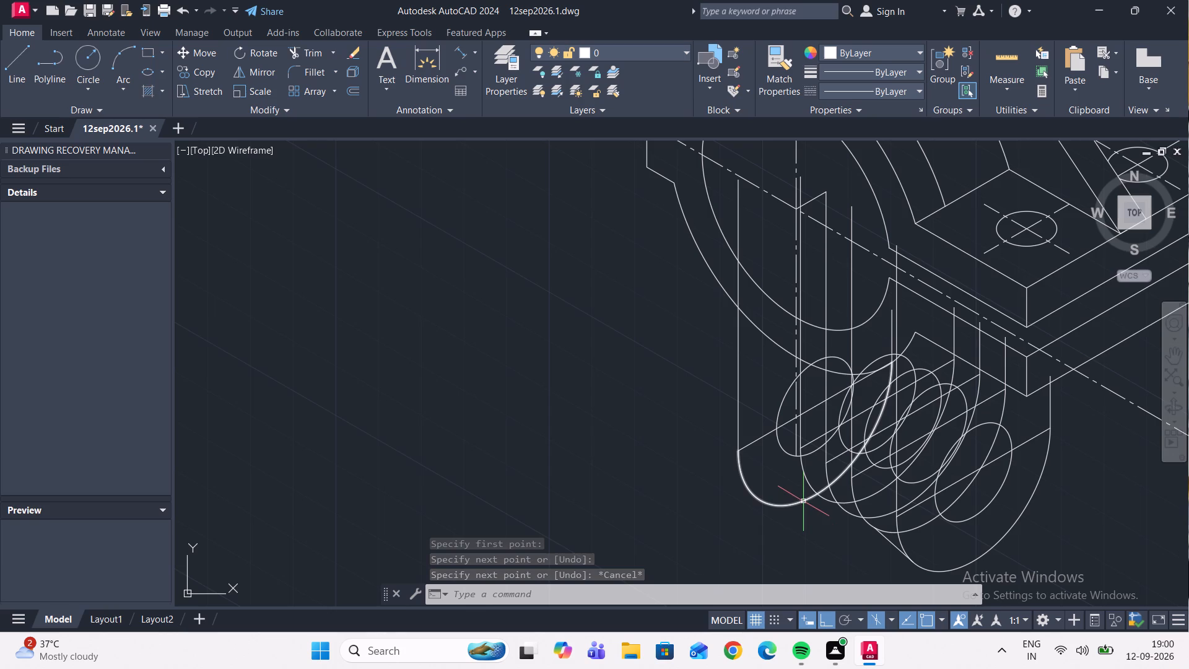
{"action": "scroll", "coordinate": [861, 477], "scroll_direction": "down", "scroll_amount": 2}
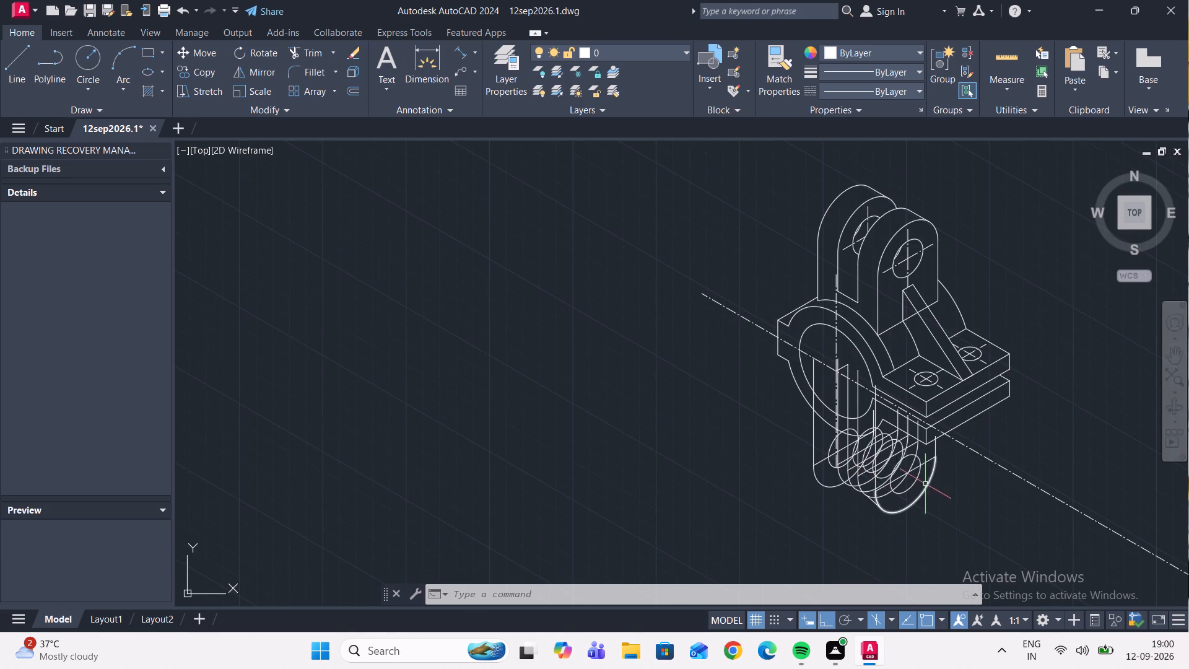
{"action": "scroll", "coordinate": [887, 464], "scroll_direction": "up", "scroll_amount": 2}
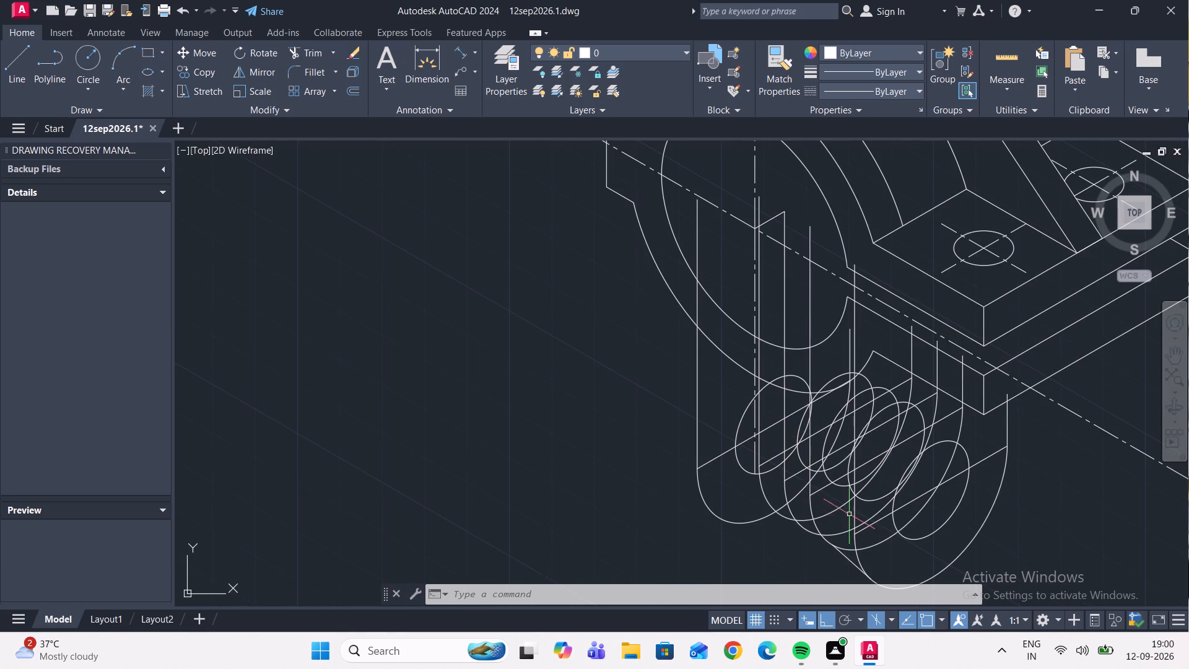
{"action": "scroll", "coordinate": [849, 514], "scroll_direction": "down", "scroll_amount": 1}
{"action": "scroll", "coordinate": [808, 510], "scroll_direction": "up", "scroll_amount": 1}
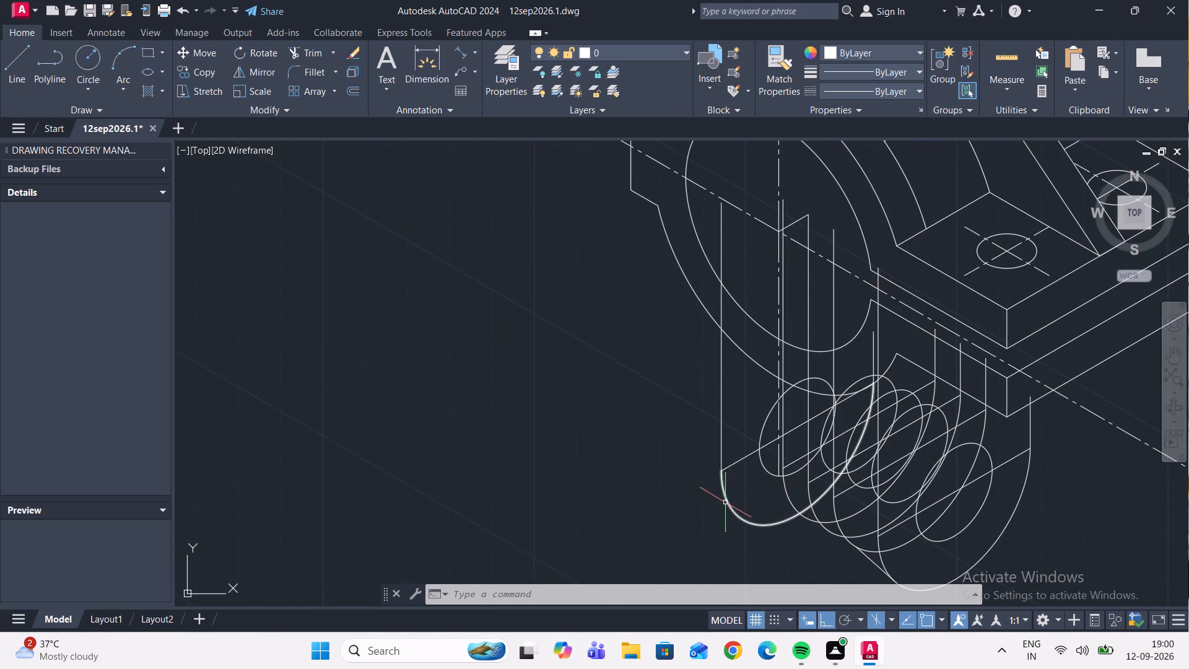
{"action": "key", "text": "ctrl+z"}
{"action": "key", "text": "ctrl+z"}
{"action": "key", "text": "ctrl+z"}
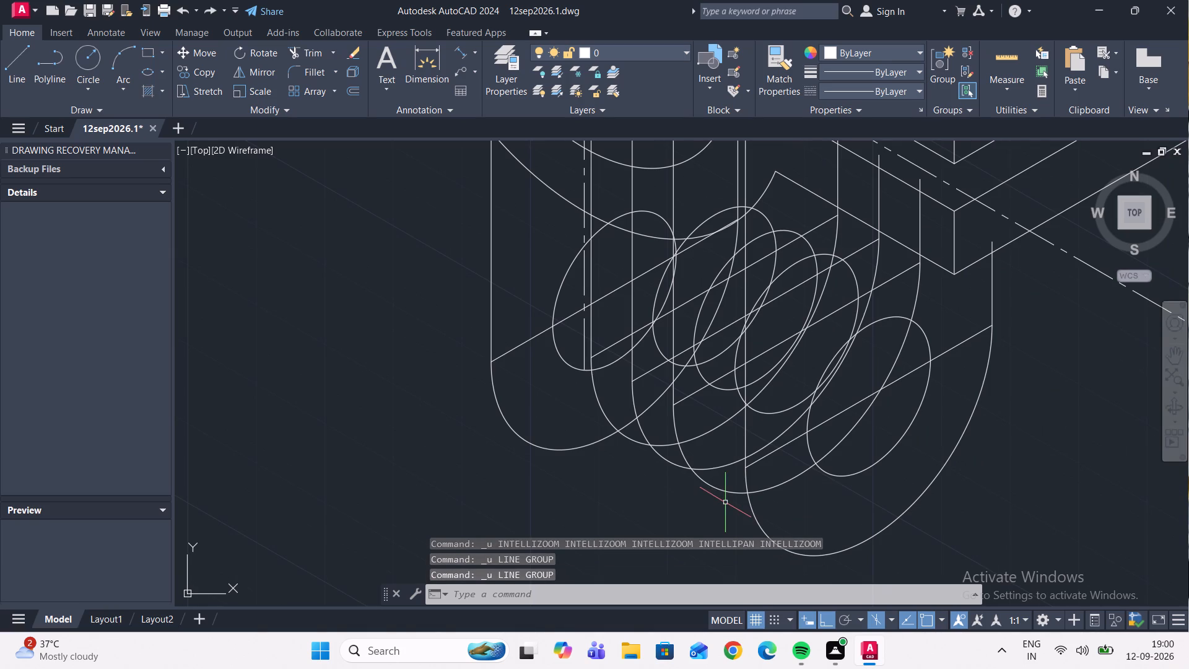
{"action": "key", "text": "ctrl+z"}
{"action": "key", "text": "ctrl+z"}
{"action": "key", "text": "ctrl+z"}
{"action": "key", "text": "ctrl+z"}
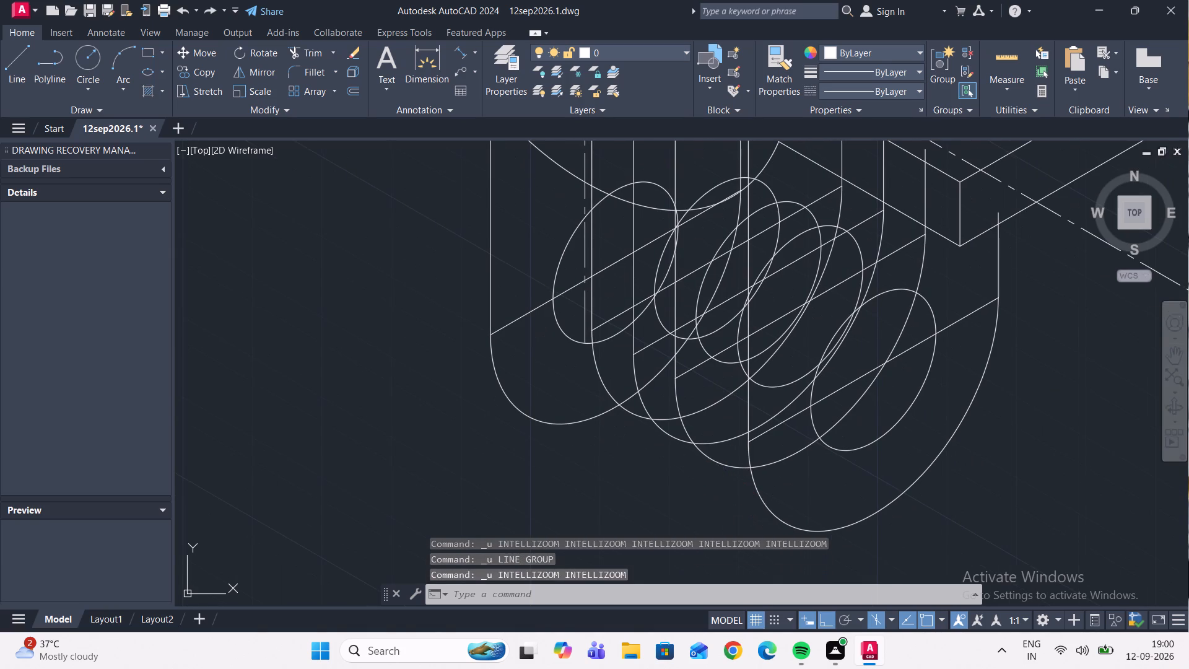
{"action": "key", "text": "ctrl+z"}
{"action": "key", "text": "ctrl+z"}
Copy the lower lug outline with its hole, centre line and both side lines 6 and 18 units along the 330° isometric direction.
{"action": "scroll", "coordinate": [677, 468], "scroll_direction": "down", "scroll_amount": 2}
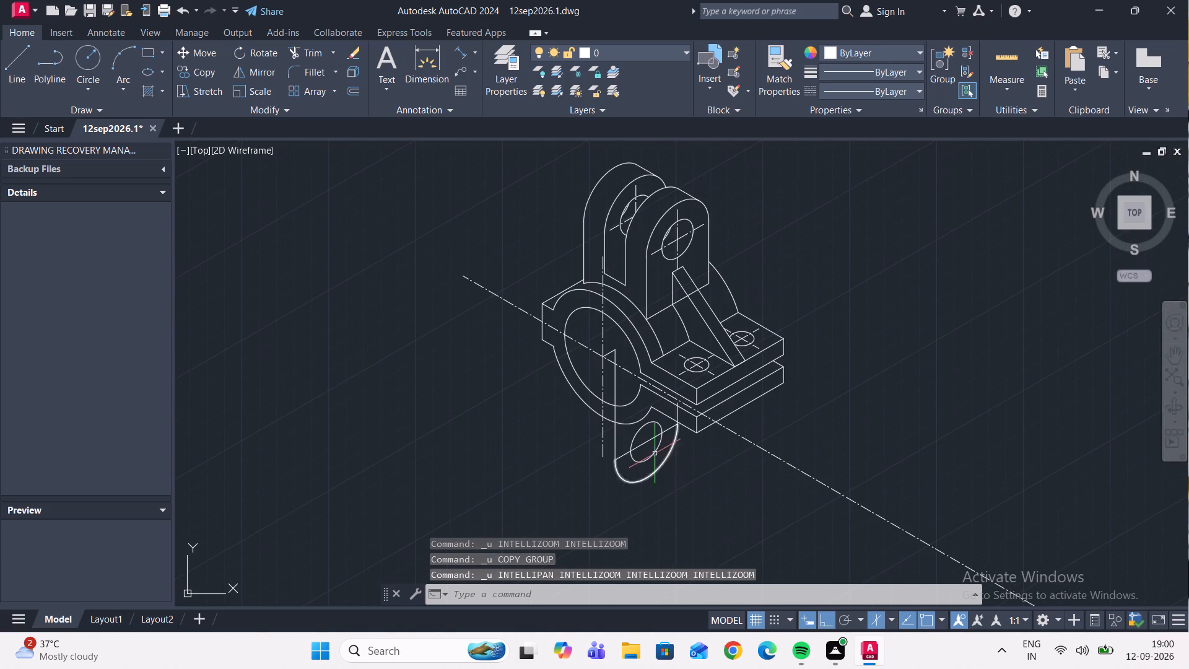
{"action": "scroll", "coordinate": [624, 425], "scroll_direction": "up", "scroll_amount": 2}
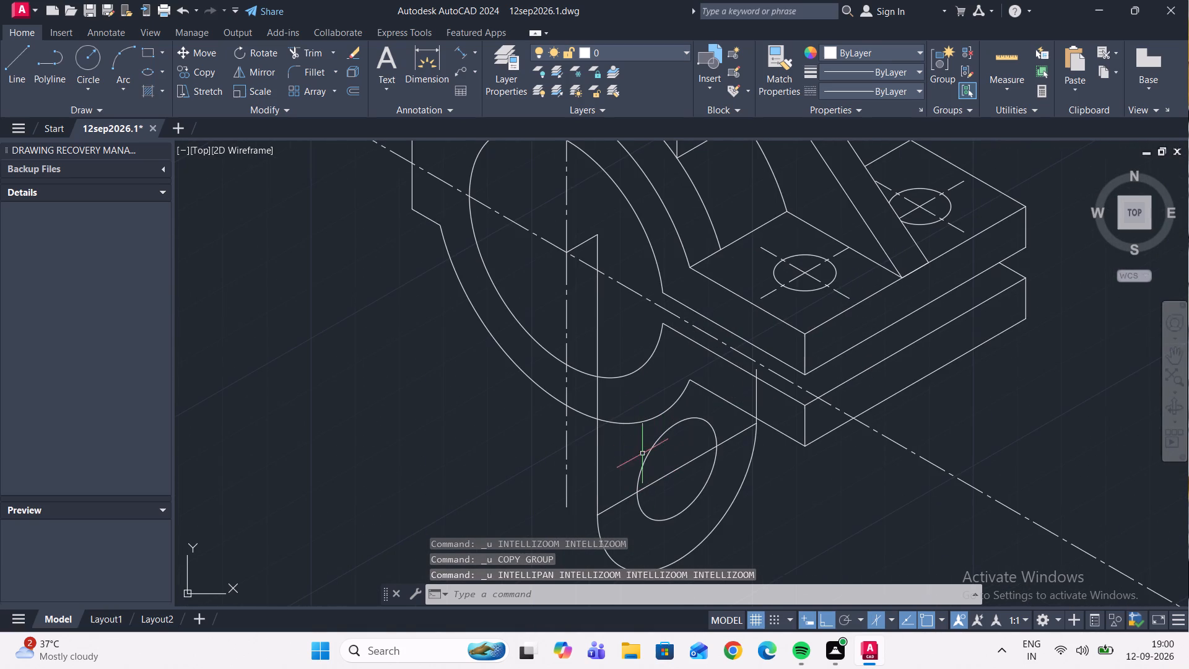
{"action": "scroll", "coordinate": [639, 431], "scroll_direction": "down", "scroll_amount": 2}
{"action": "scroll", "coordinate": [643, 431], "scroll_direction": "up", "scroll_amount": 1}
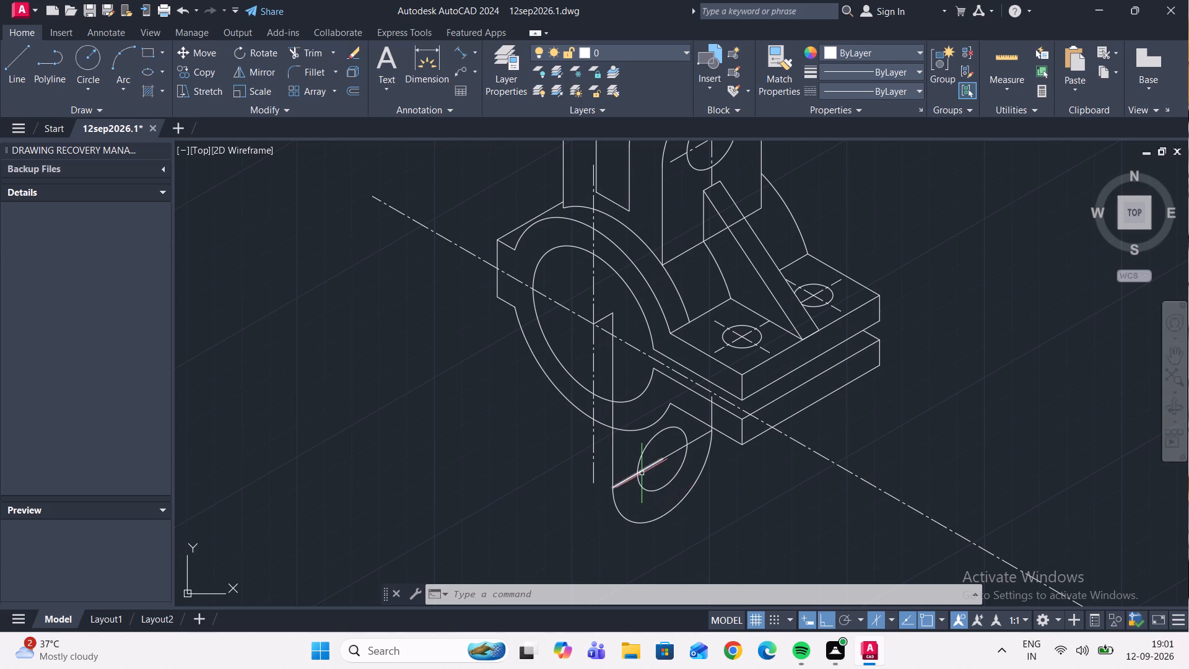
{"action": "scroll", "coordinate": [642, 473], "scroll_direction": "up", "scroll_amount": 1}
{"action": "left_click_drag", "start_coordinate": [744, 556], "coordinate": [739, 540]}
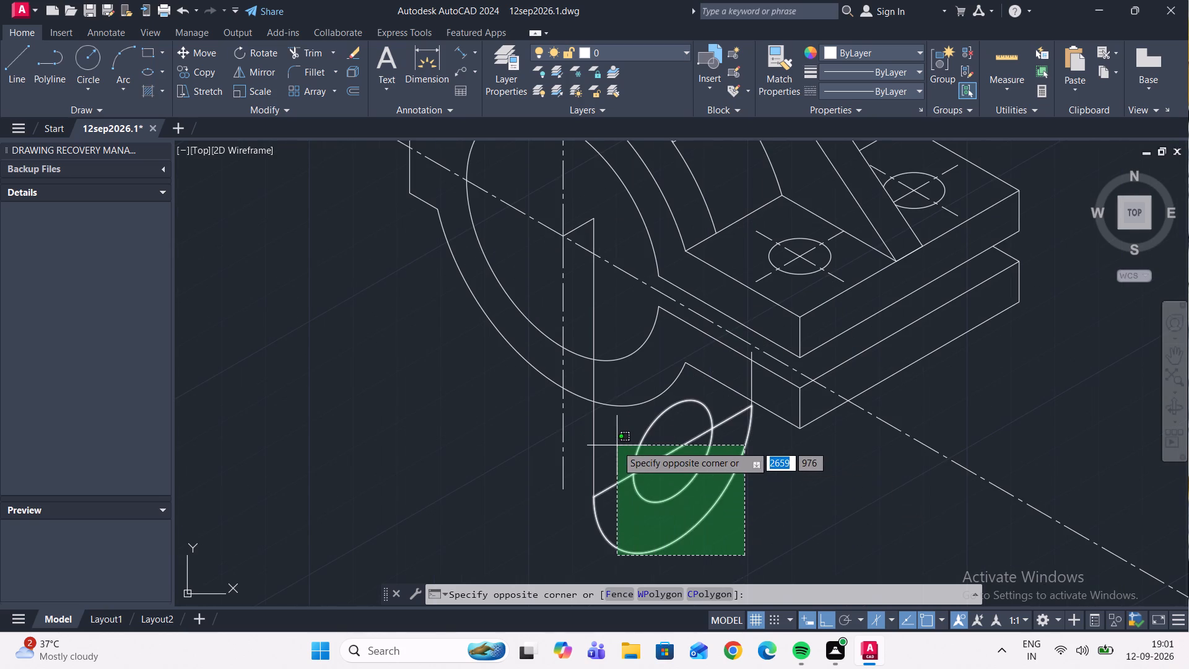
{"action": "left_click", "coordinate": [587, 428]}
{"action": "scroll", "coordinate": [756, 383], "scroll_direction": "up", "scroll_amount": 1}
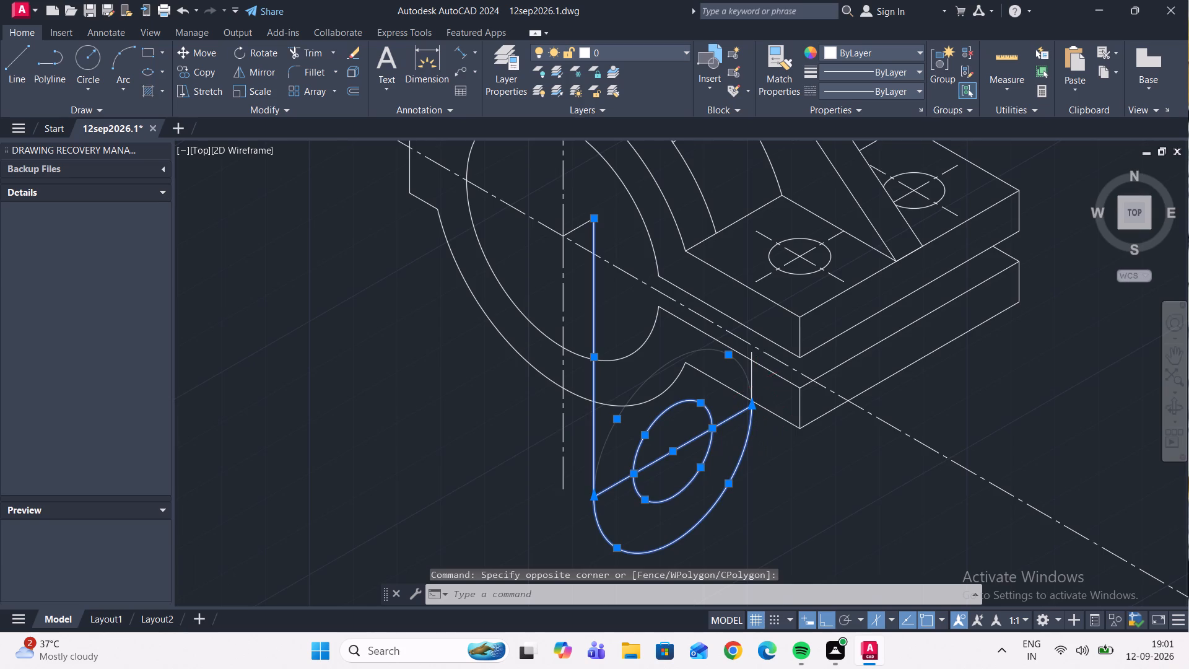
{"action": "left_click", "coordinate": [750, 375]}
{"action": "scroll", "coordinate": [789, 441], "scroll_direction": "down", "scroll_amount": 2}
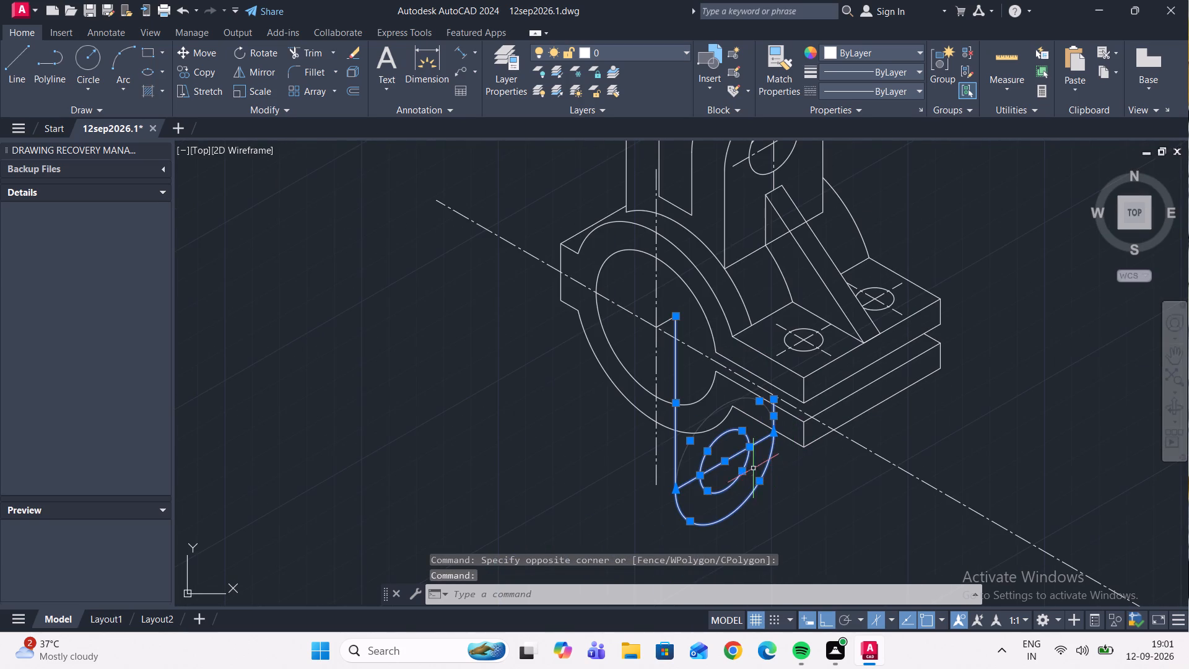
{"action": "left_click", "coordinate": [199, 74]}
{"action": "left_click", "coordinate": [673, 488]}
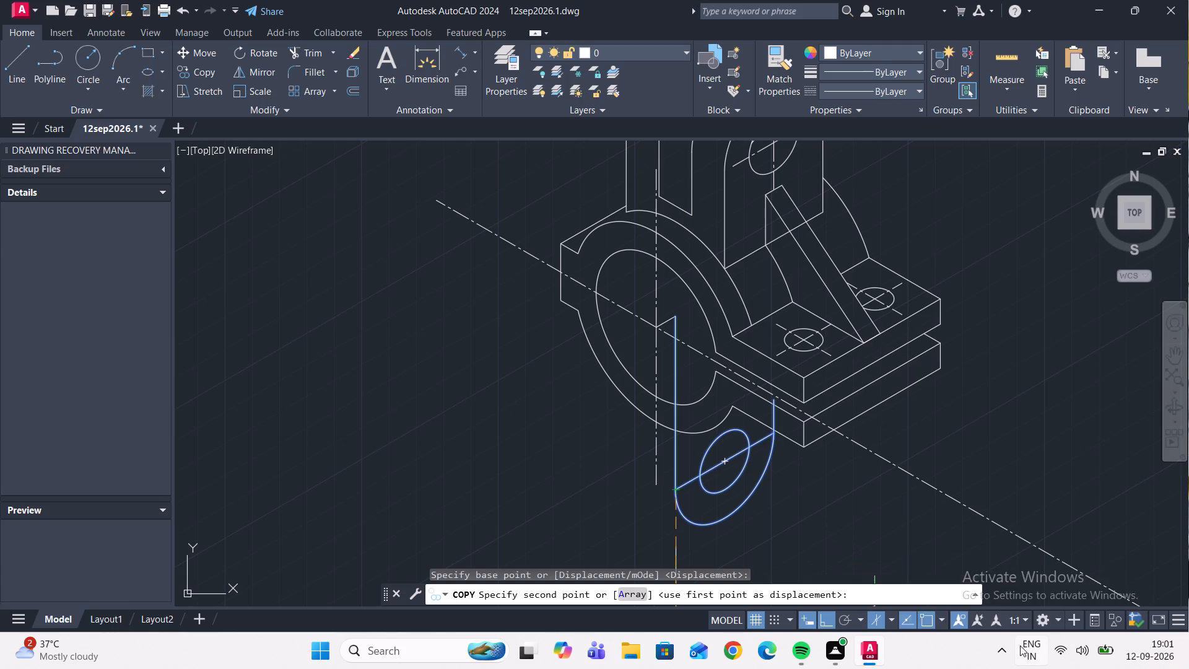
{"action": "key", "text": "F5"}
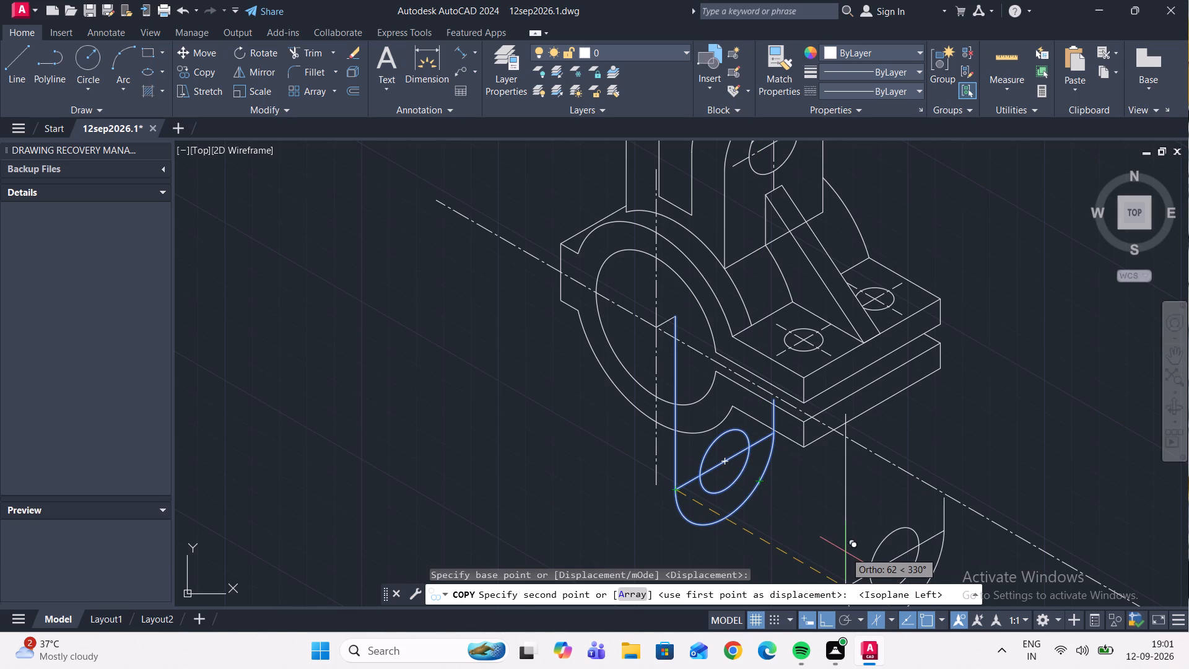
{"action": "key", "text": "6"}
{"action": "key", "text": "Return"}
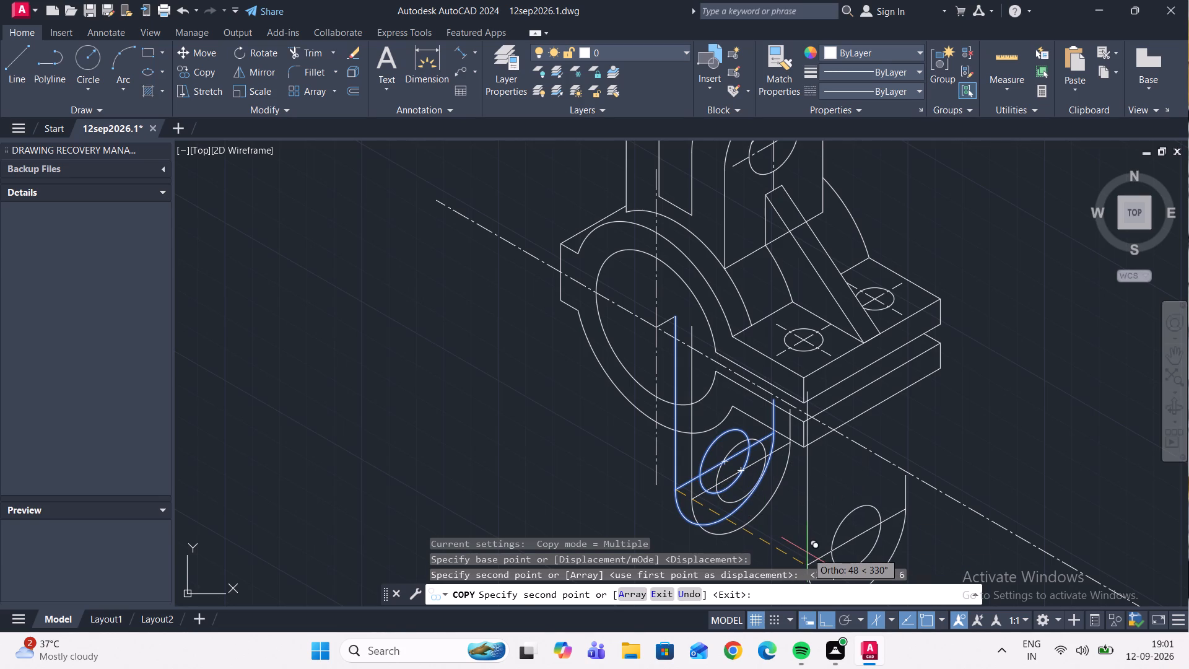
{"action": "type", "text": "18"}
{"action": "key", "text": "Return"}
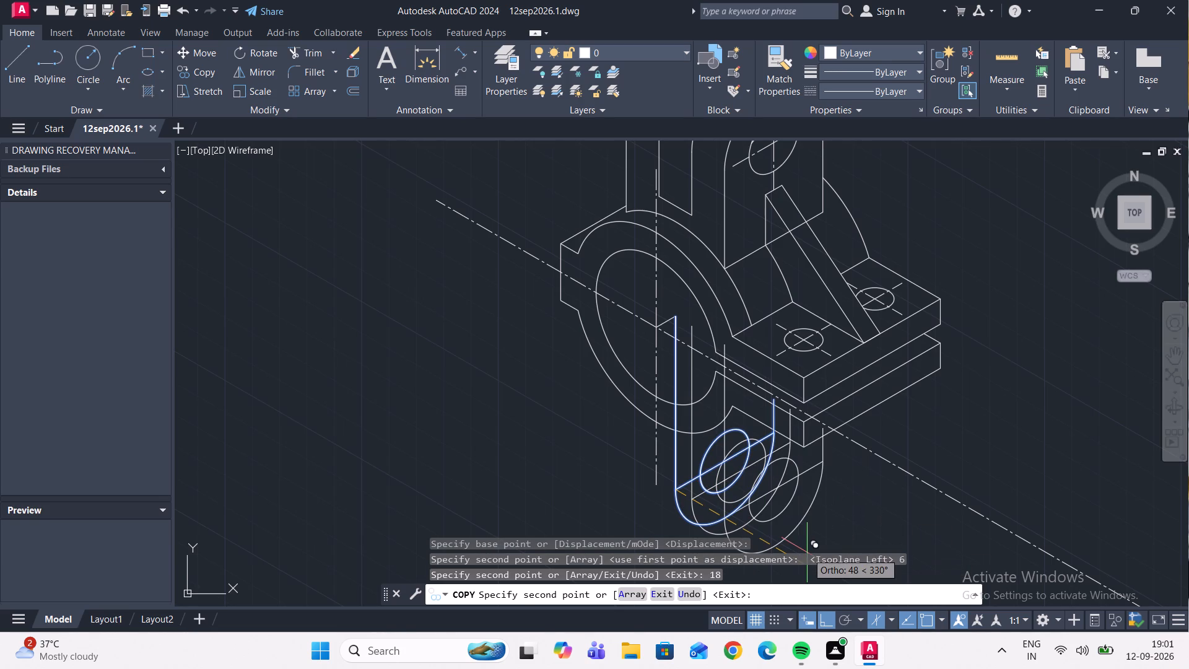
{"action": "scroll", "coordinate": [903, 351], "scroll_direction": "down", "scroll_amount": 3}
{"action": "scroll", "coordinate": [853, 391], "scroll_direction": "up", "scroll_amount": 6}
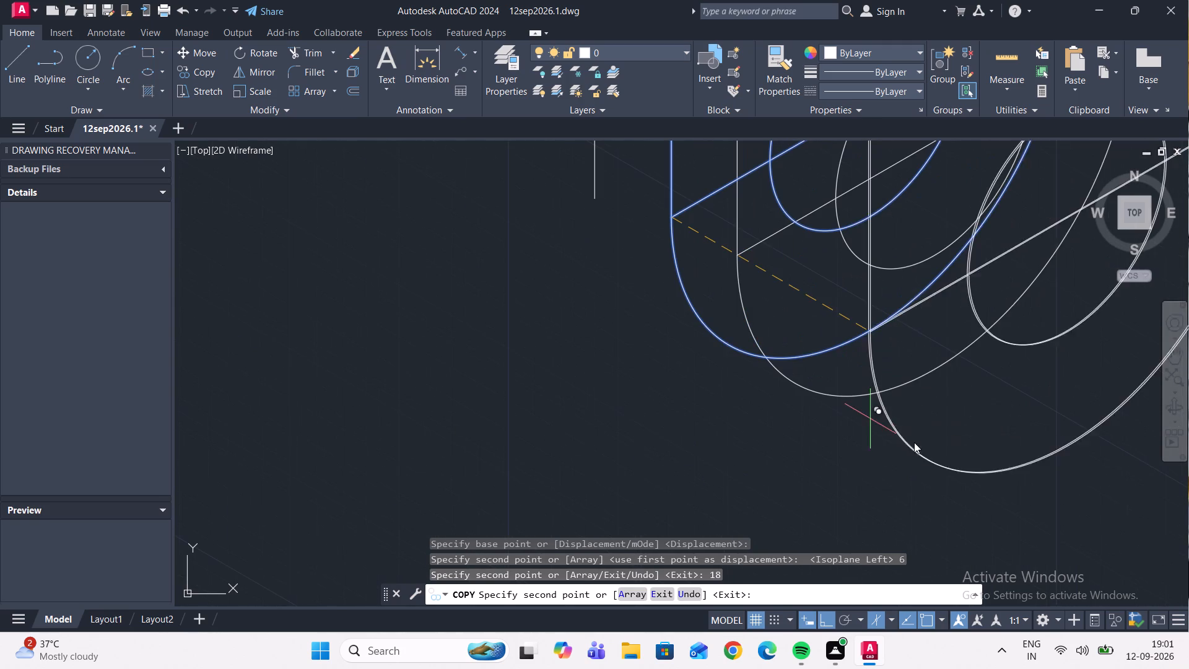
{"action": "key", "text": "Escape"}
Draw a 330° isometric line joining the lower arc of the 6-unit lug copy to that of the 18-unit copy.
{"action": "scroll", "coordinate": [908, 409], "scroll_direction": "down", "scroll_amount": 3}
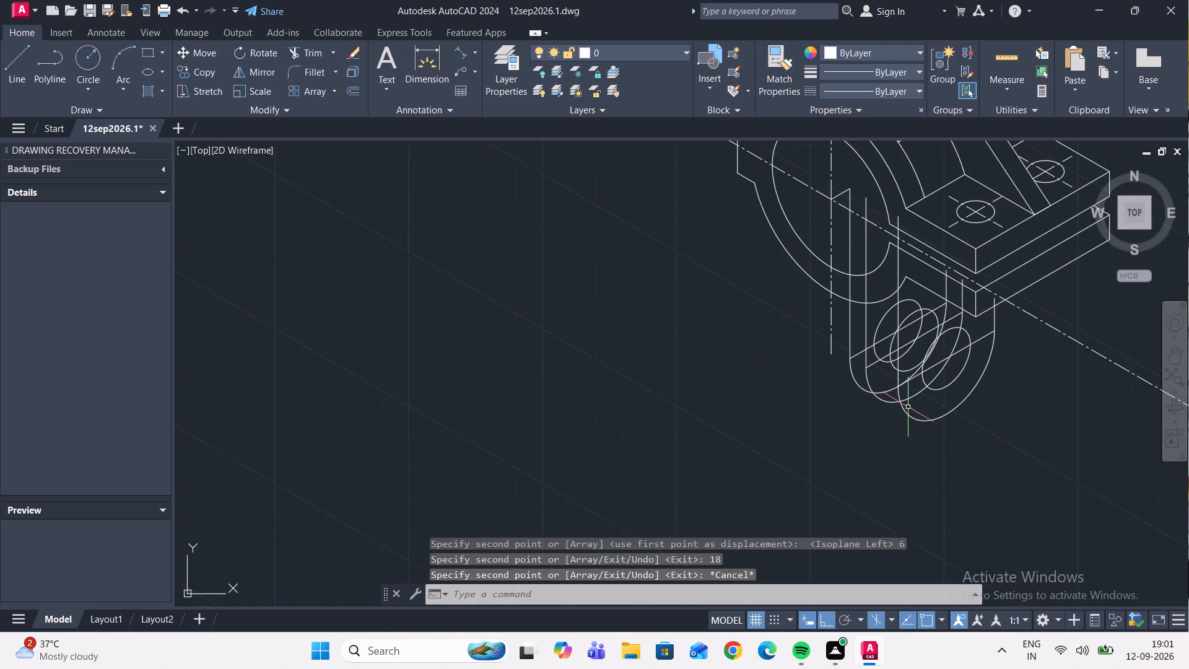
{"action": "scroll", "coordinate": [905, 412], "scroll_direction": "up", "scroll_amount": 1}
{"action": "left_click", "coordinate": [6, 67]}
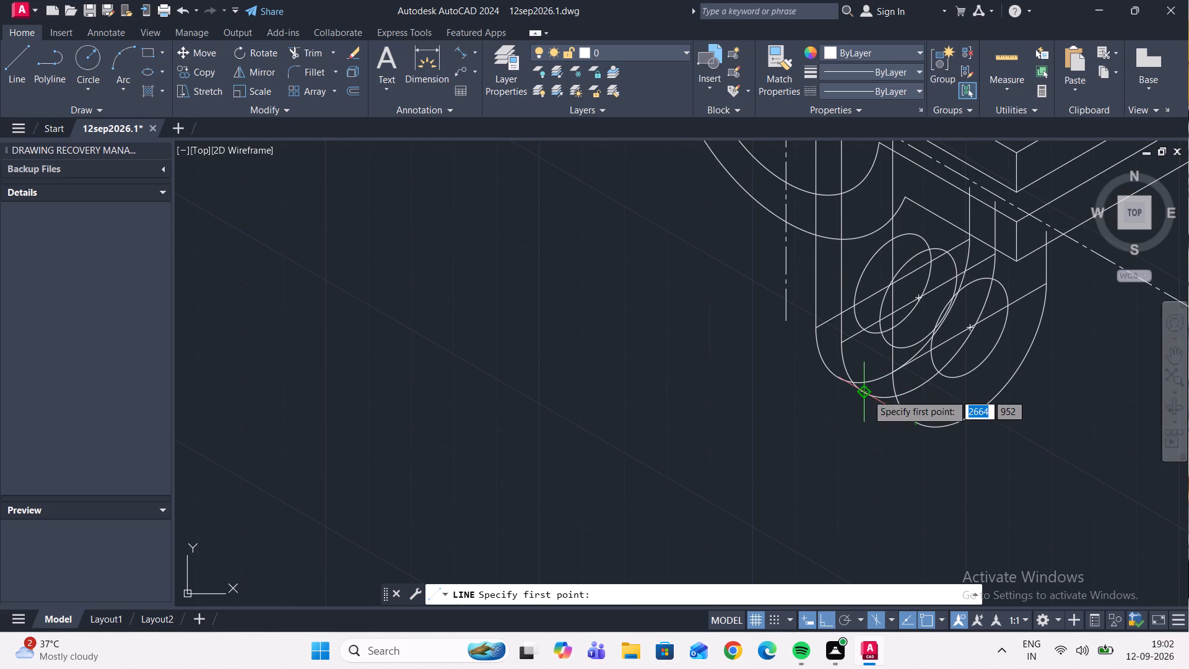
{"action": "left_click", "coordinate": [867, 393]}
{"action": "left_click", "coordinate": [918, 424]}
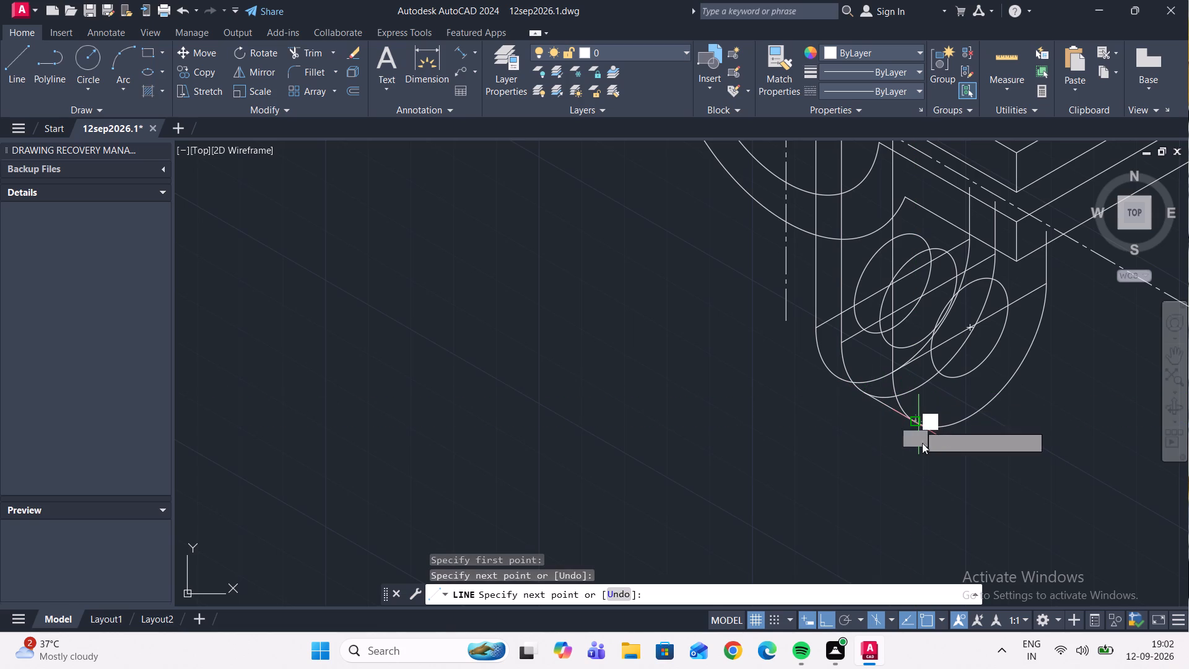
{"action": "scroll", "coordinate": [882, 434], "scroll_direction": "up", "scroll_amount": 3}
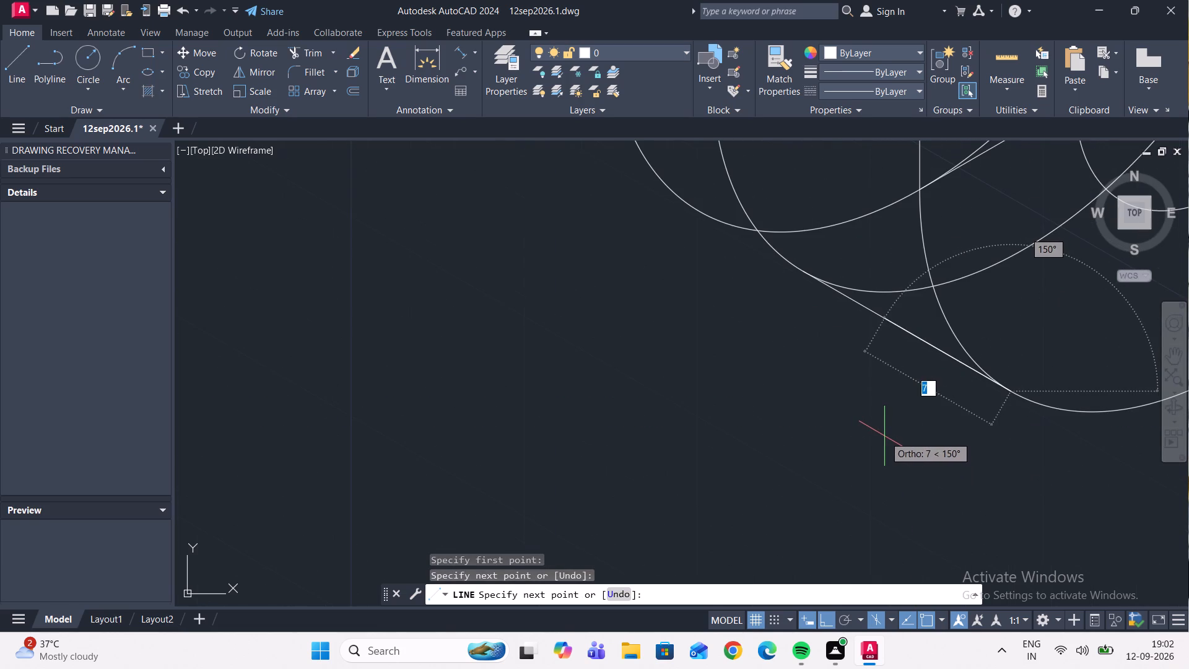
{"action": "key", "text": "Escape"}
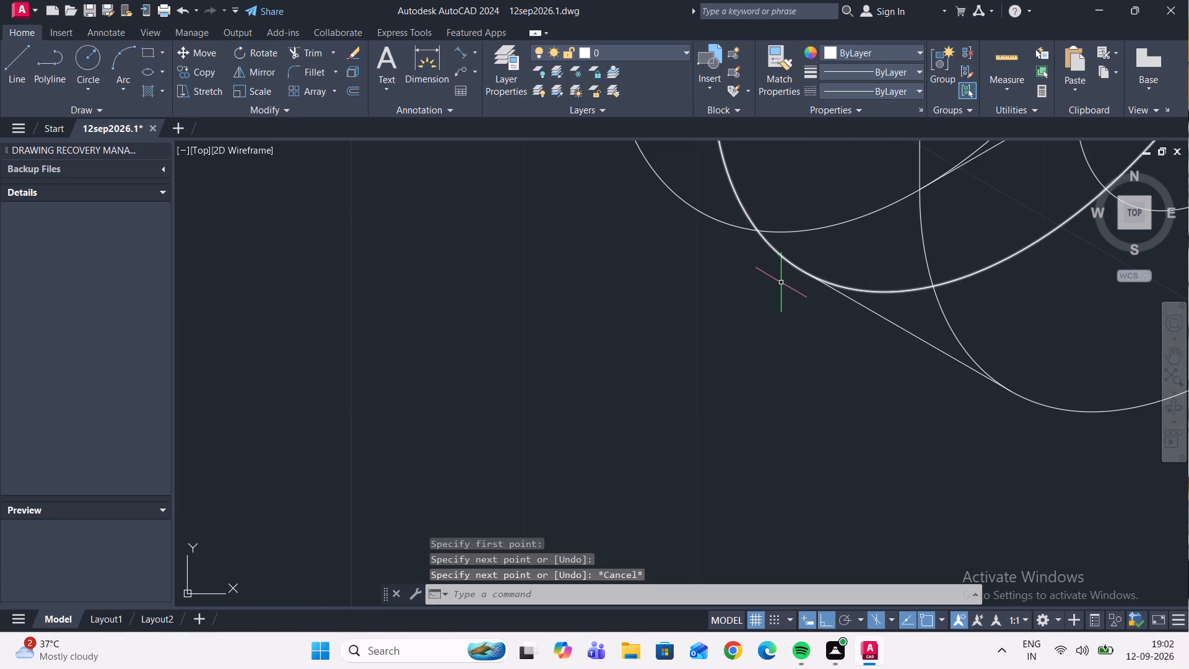
Trim away the hidden lower arc of the 6-unit lug copy, from the joining line up to its right side line.
{"action": "left_click", "coordinate": [317, 58]}
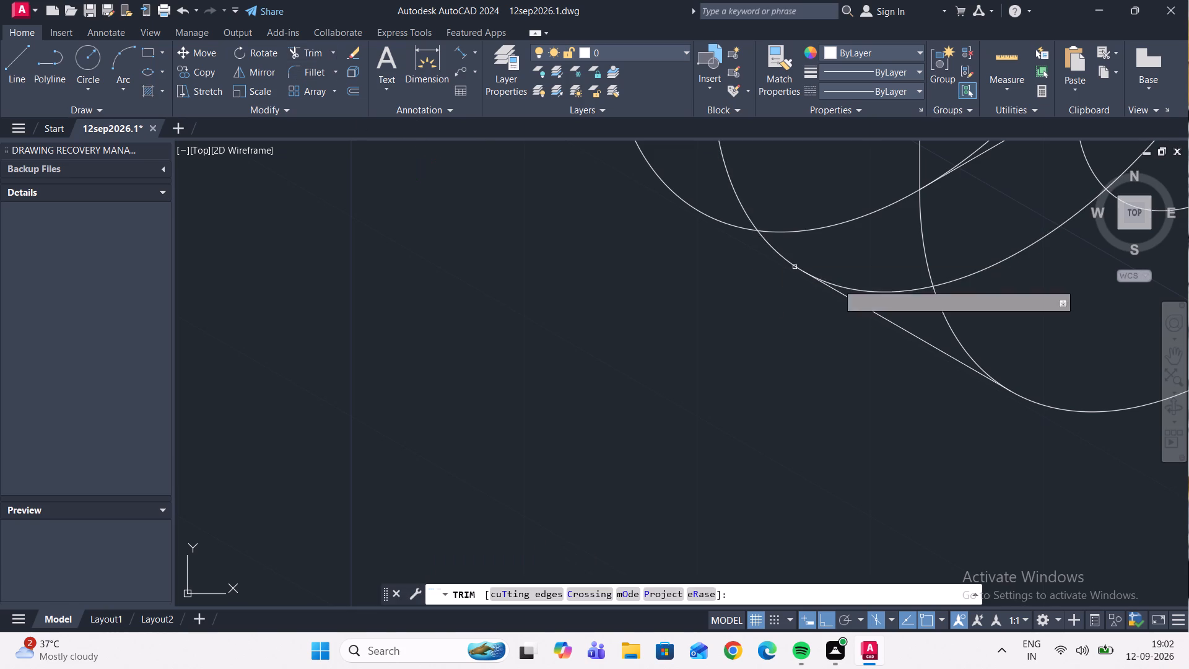
{"action": "left_click", "coordinate": [902, 290]}
{"action": "scroll", "coordinate": [902, 290], "scroll_direction": "down", "scroll_amount": 2}
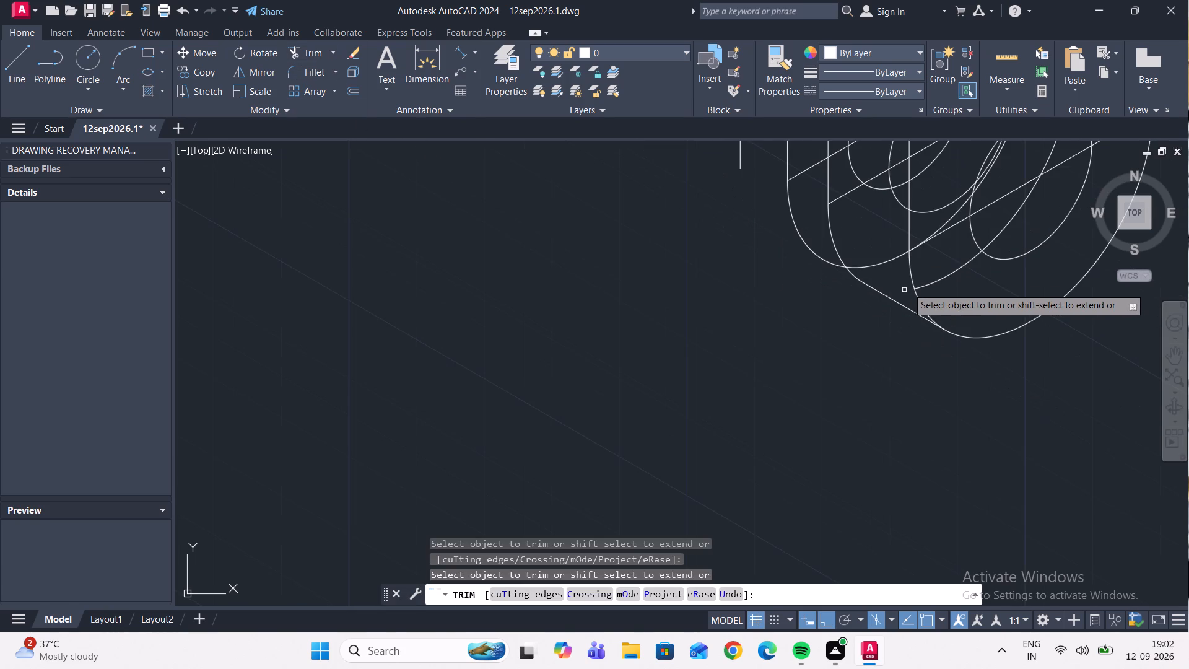
{"action": "left_click", "coordinate": [930, 282]}
{"action": "middle_click_drag", "start_coordinate": [930, 284], "coordinate": [809, 461]}
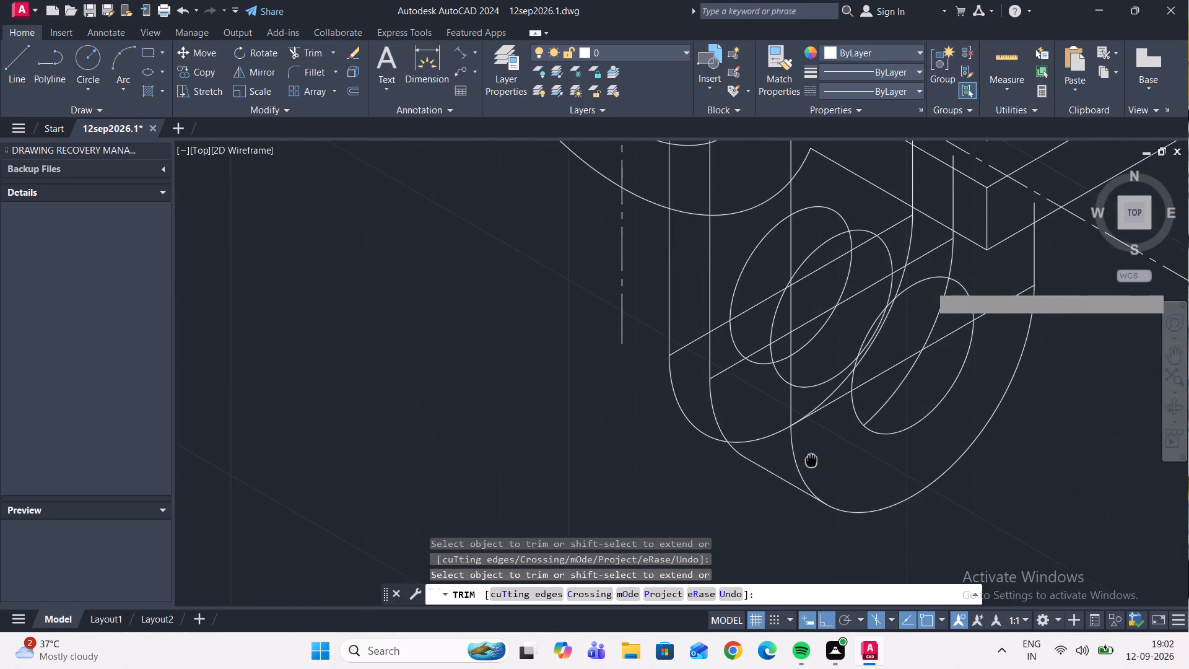
{"action": "left_click", "coordinate": [885, 407]}
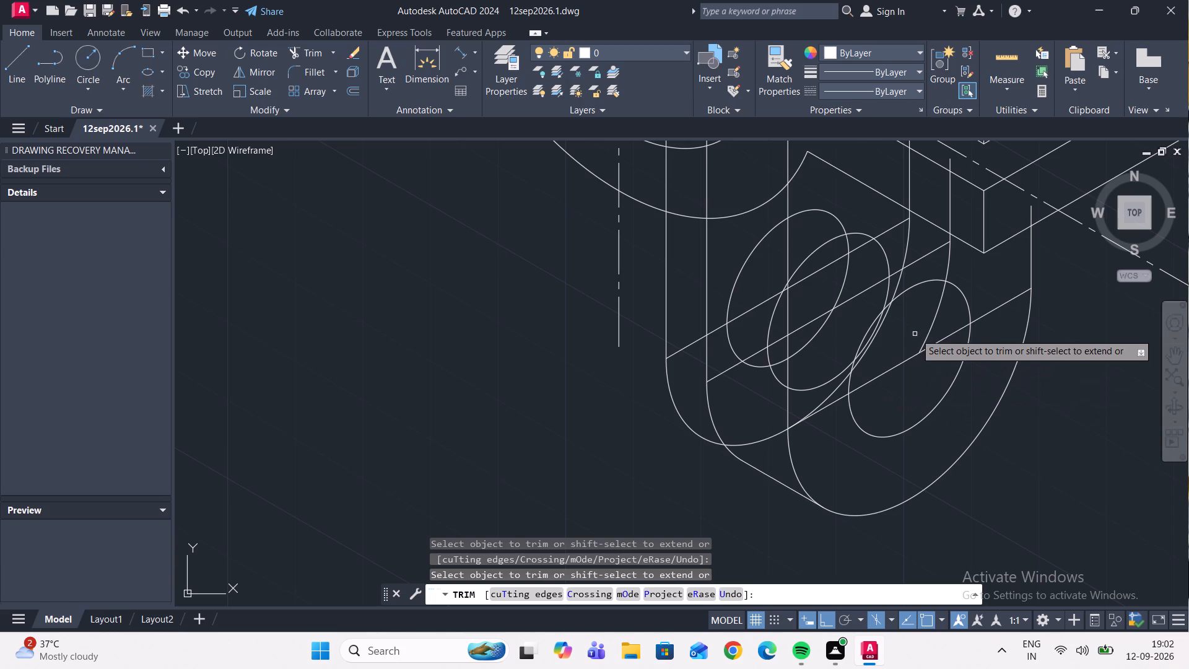
{"action": "left_click", "coordinate": [931, 323]}
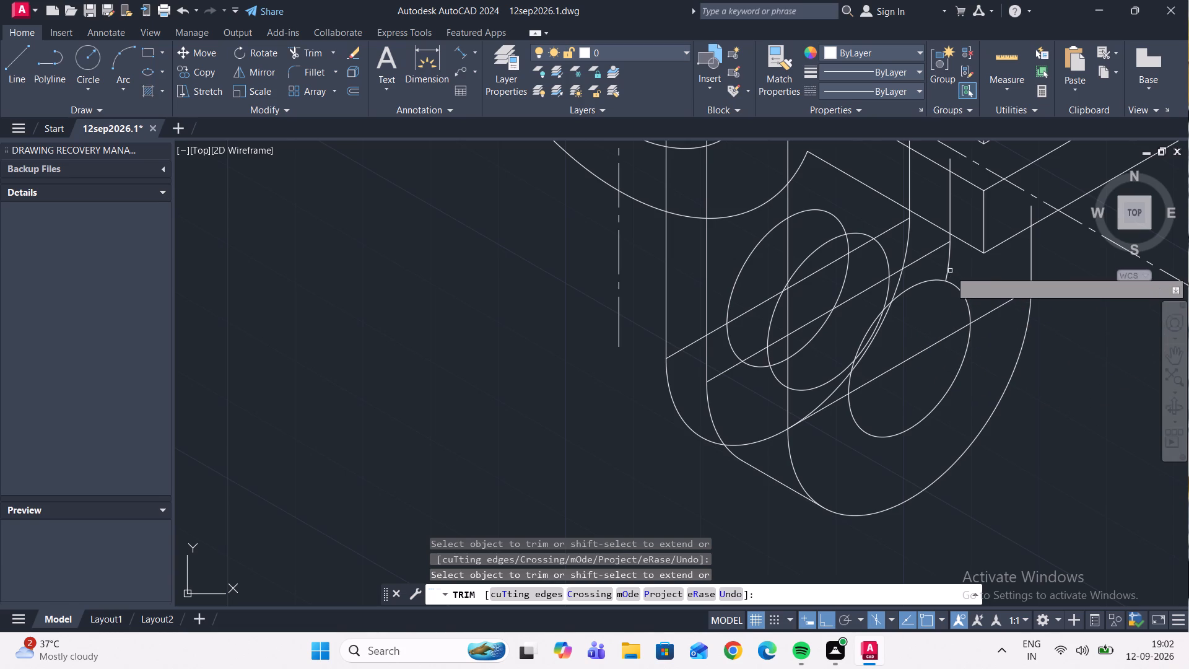
{"action": "left_click", "coordinate": [950, 271]}
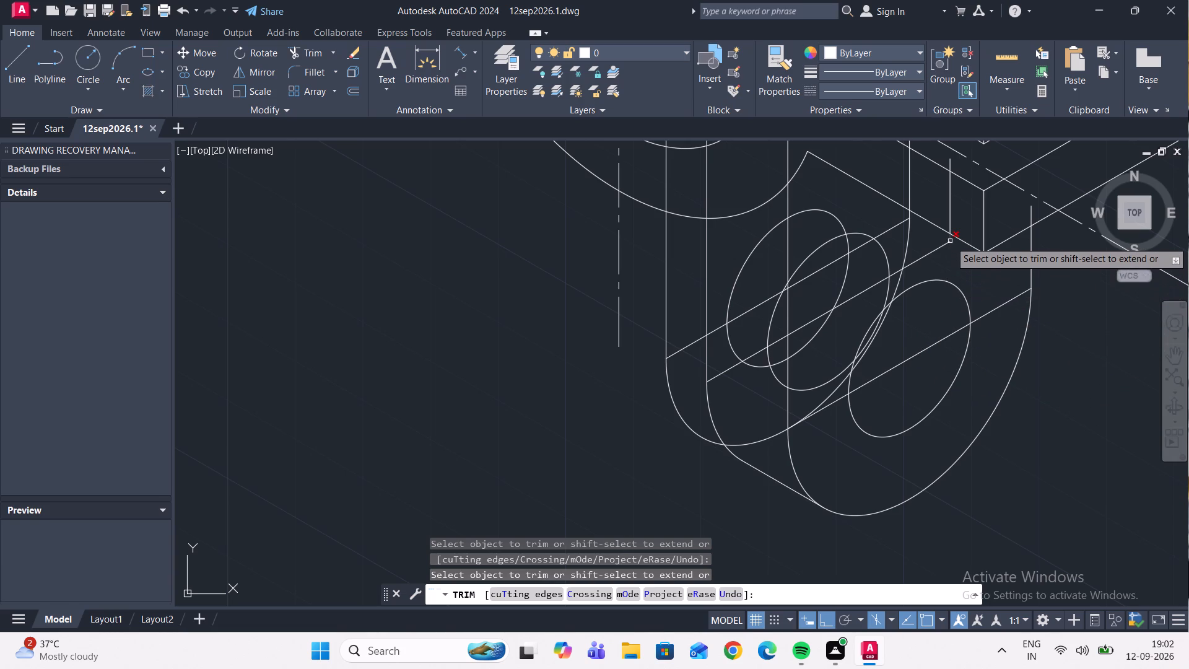
Trim away the 6-unit lug copy's right side line and the 18-unit copy's side line end above the flange edge.
{"action": "scroll", "coordinate": [950, 241], "scroll_direction": "up", "scroll_amount": 2}
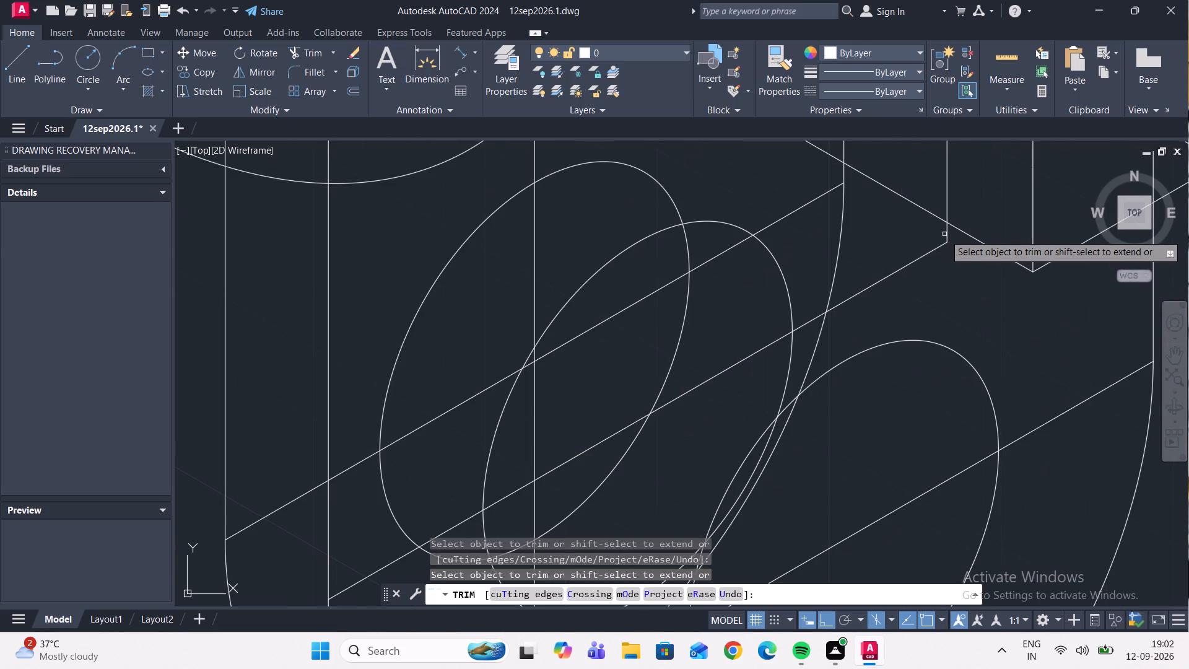
{"action": "left_click", "coordinate": [946, 234]}
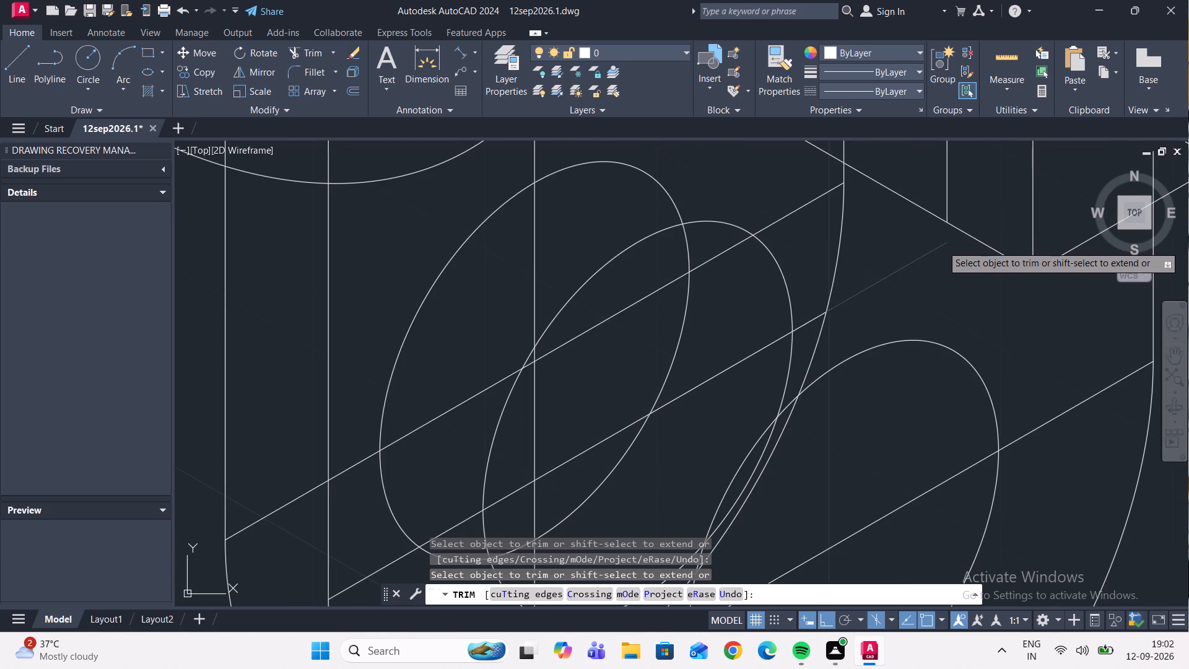
{"action": "left_click", "coordinate": [942, 245]}
{"action": "scroll", "coordinate": [941, 250], "scroll_direction": "down", "scroll_amount": 2}
{"action": "left_click", "coordinate": [943, 215]}
{"action": "middle_click_drag", "start_coordinate": [944, 217], "coordinate": [944, 263]}
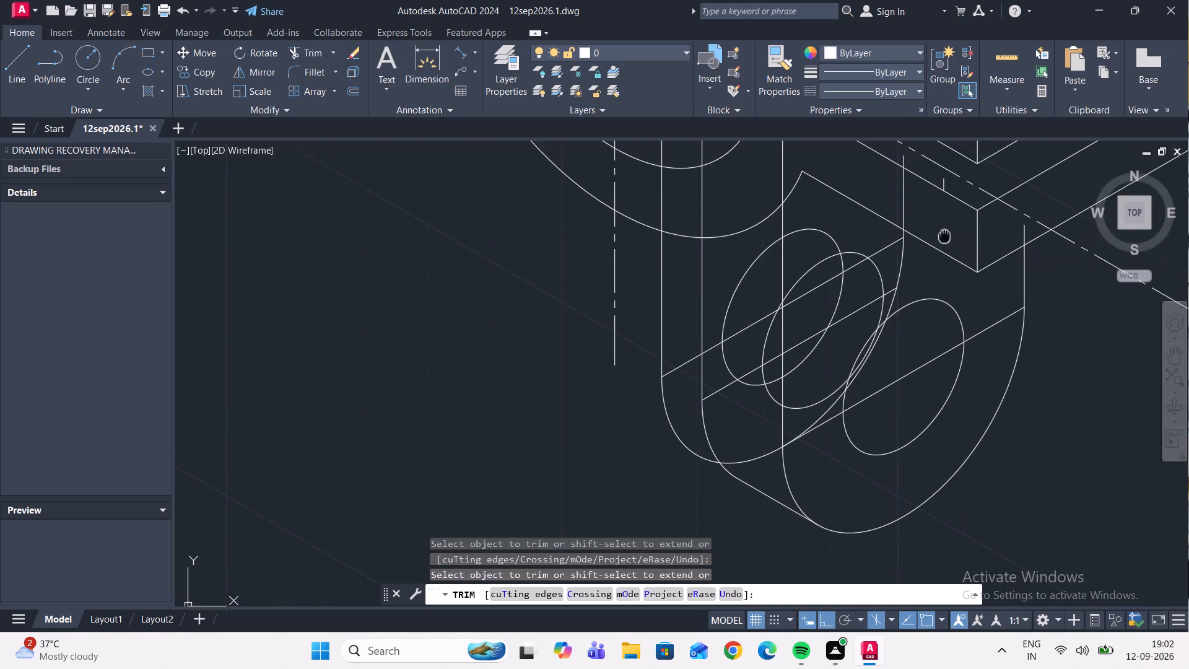
{"action": "middle_click_drag", "start_coordinate": [944, 263], "coordinate": [934, 334]}
{"action": "scroll", "coordinate": [932, 297], "scroll_direction": "up", "scroll_amount": 2}
{"action": "left_click", "coordinate": [932, 283]}
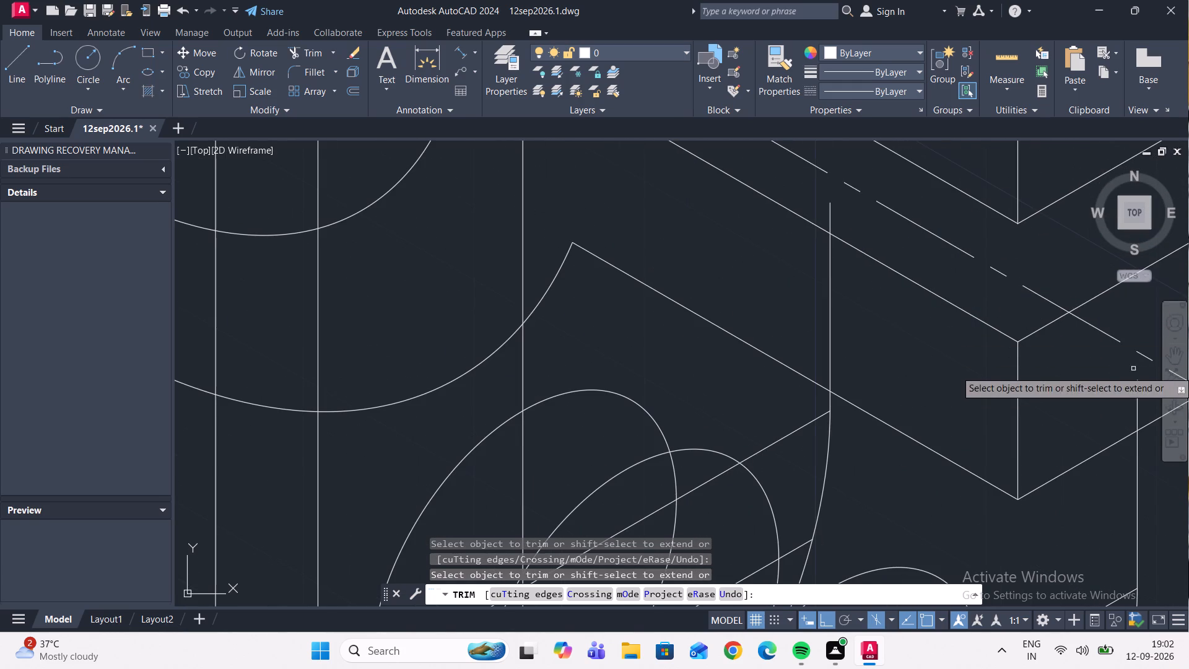
{"action": "scroll", "coordinate": [1133, 366], "scroll_direction": "down", "scroll_amount": 3}
{"action": "scroll", "coordinate": [1128, 371], "scroll_direction": "up", "scroll_amount": 2}
{"action": "left_click", "coordinate": [1126, 377]}
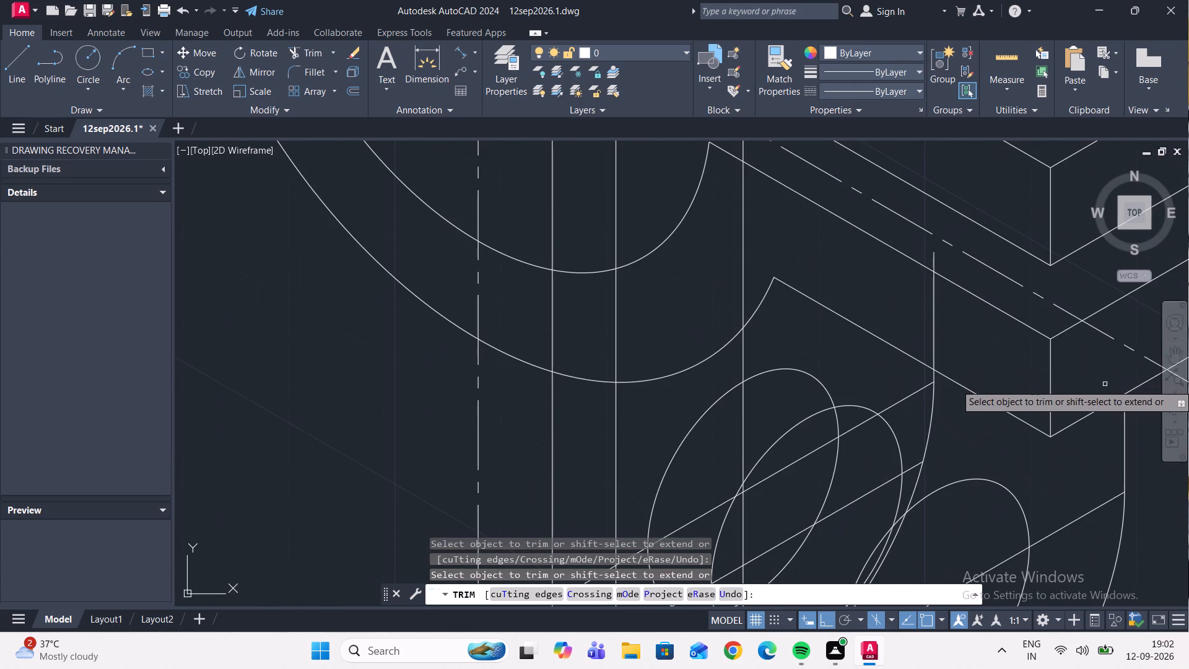
Trim away the original lug's lower arc from the 6-unit copy's outline up to its right side line.
{"action": "scroll", "coordinate": [1104, 384], "scroll_direction": "down", "scroll_amount": 3}
{"action": "scroll", "coordinate": [1035, 478], "scroll_direction": "up", "scroll_amount": 2}
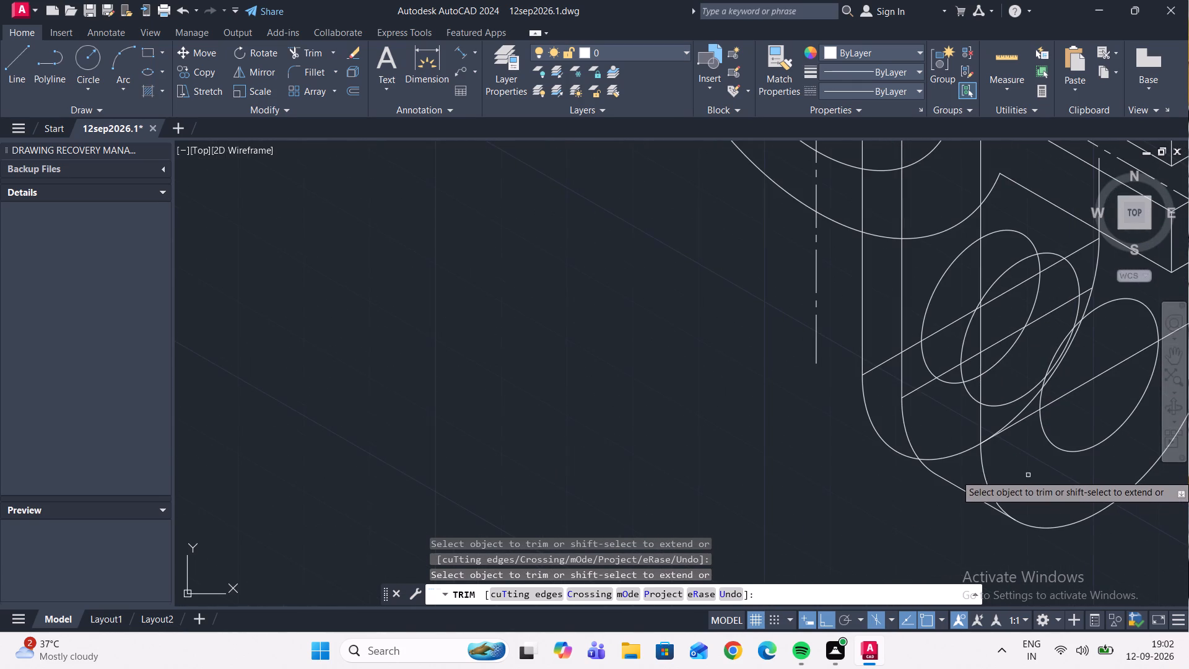
{"action": "left_click", "coordinate": [947, 455]}
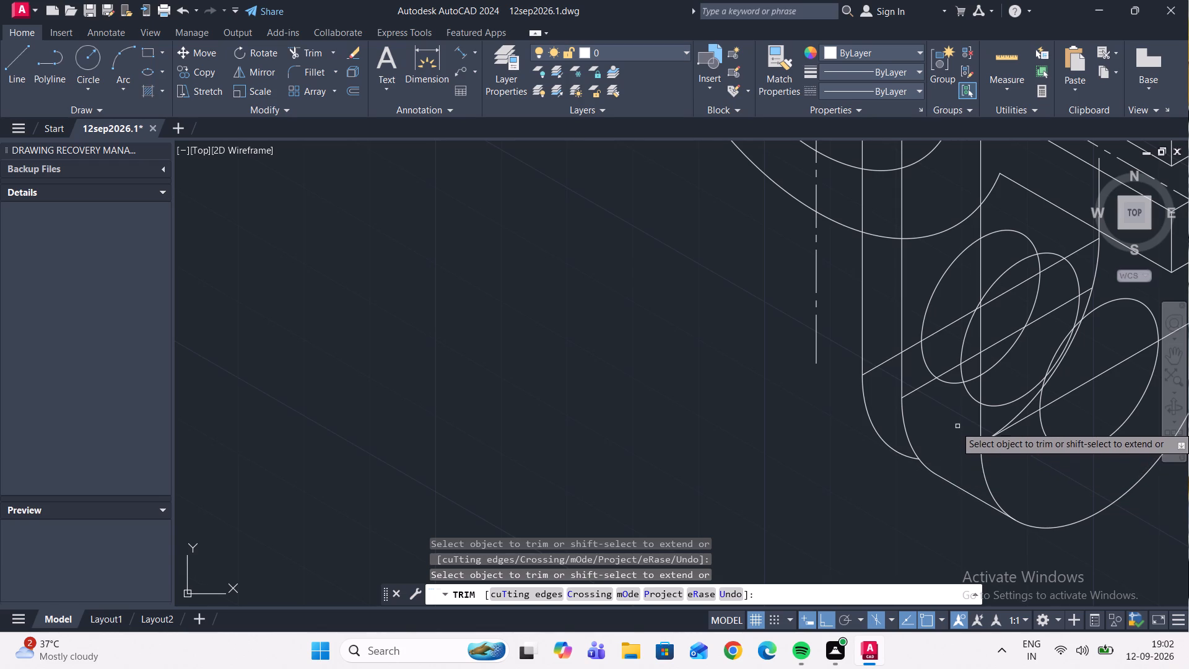
{"action": "scroll", "coordinate": [956, 426], "scroll_direction": "down", "scroll_amount": 2}
{"action": "scroll", "coordinate": [956, 424], "scroll_direction": "up", "scroll_amount": 2}
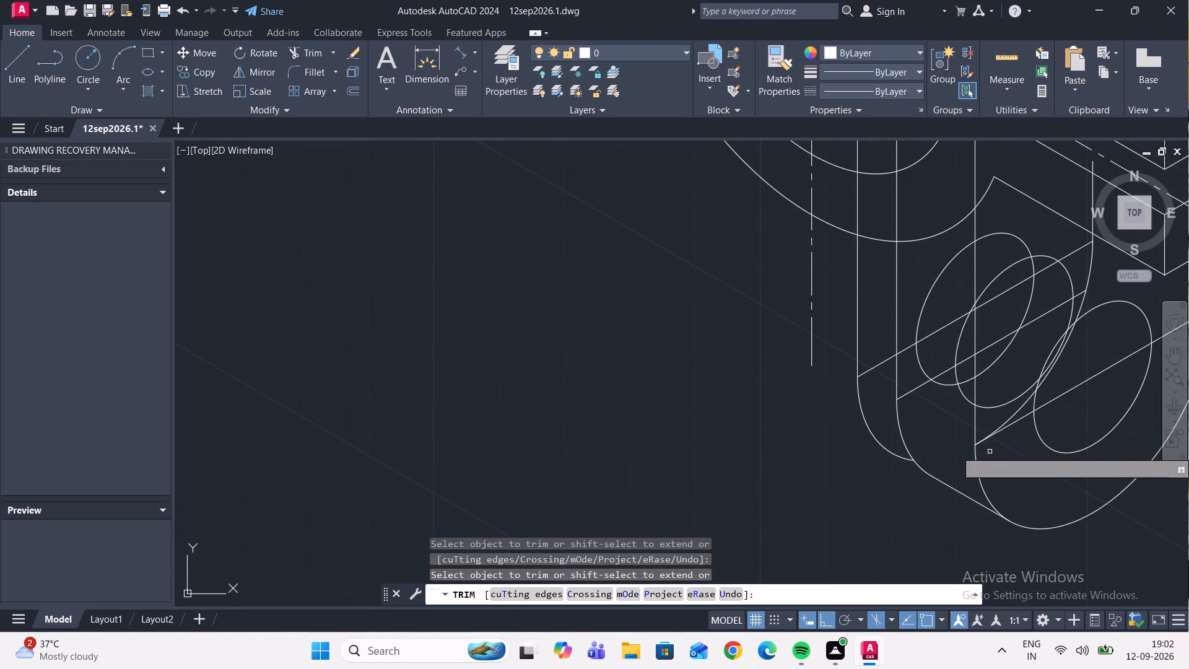
{"action": "scroll", "coordinate": [996, 430], "scroll_direction": "up", "scroll_amount": 2}
{"action": "left_click", "coordinate": [1002, 429]}
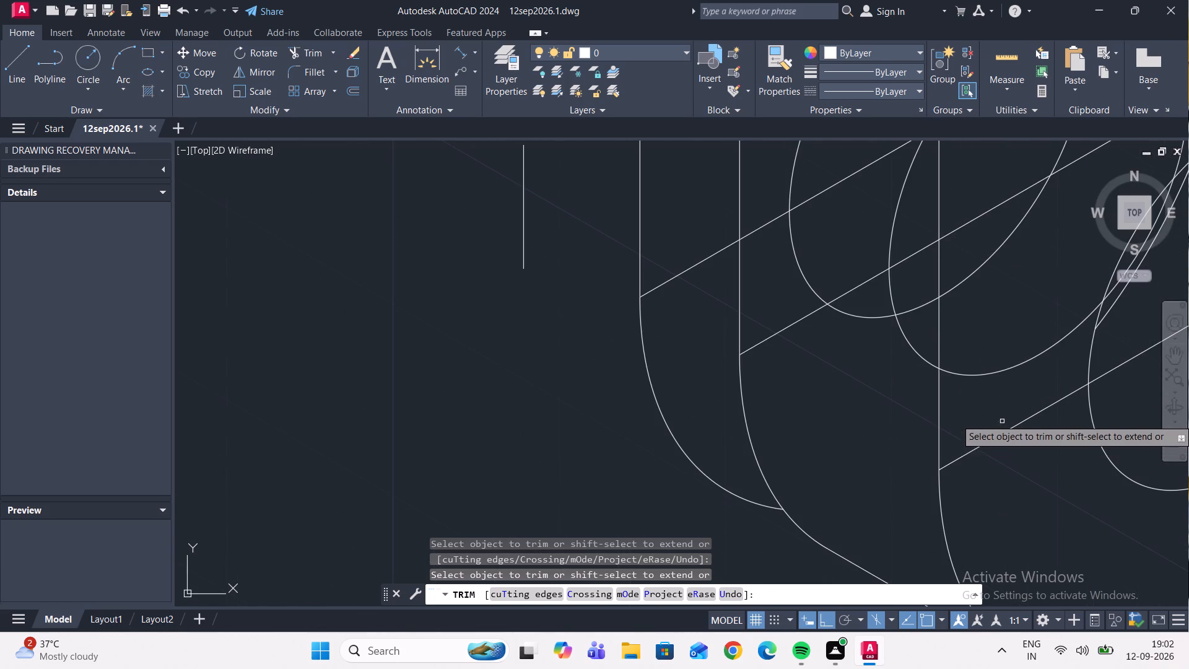
{"action": "middle_click_drag", "start_coordinate": [1008, 414], "coordinate": [794, 535]}
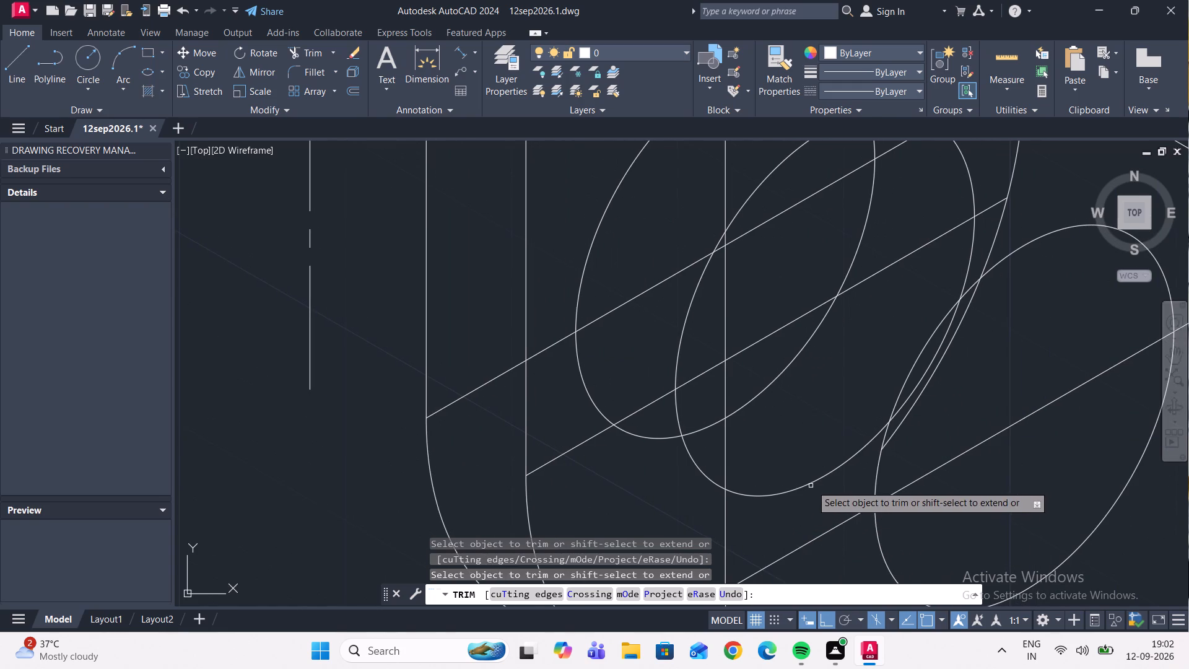
{"action": "scroll", "coordinate": [814, 482], "scroll_direction": "down", "scroll_amount": 2}
{"action": "scroll", "coordinate": [861, 456], "scroll_direction": "up", "scroll_amount": 2}
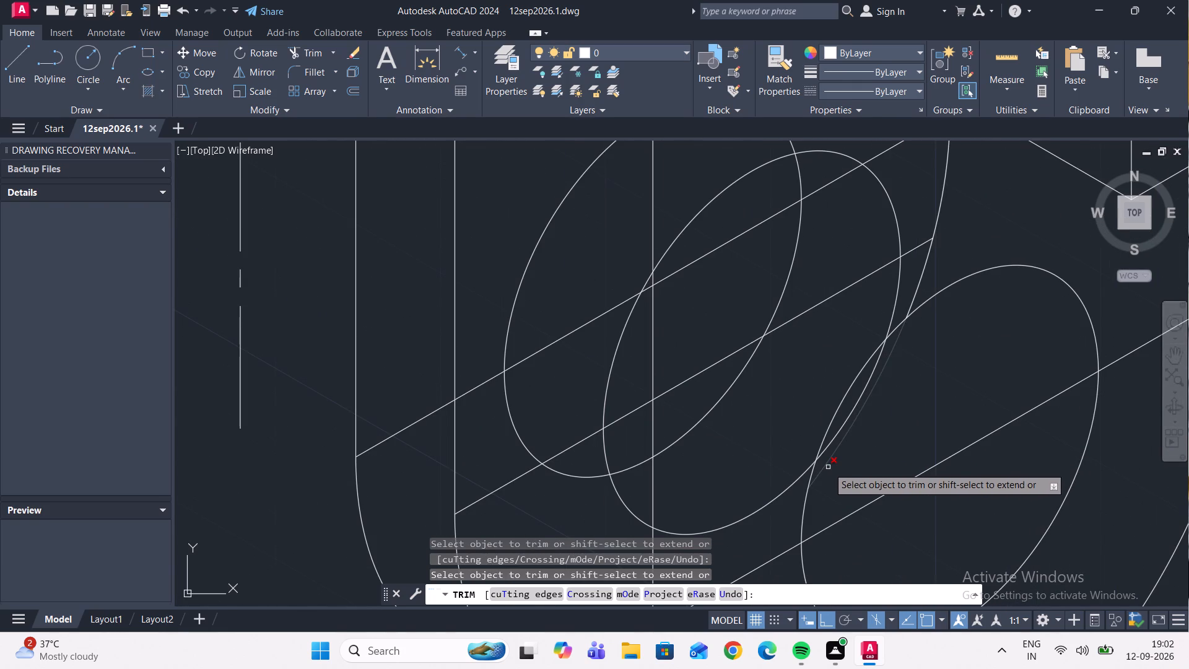
{"action": "left_click", "coordinate": [828, 467]}
{"action": "middle_click_drag", "start_coordinate": [910, 442], "coordinate": [900, 528]}
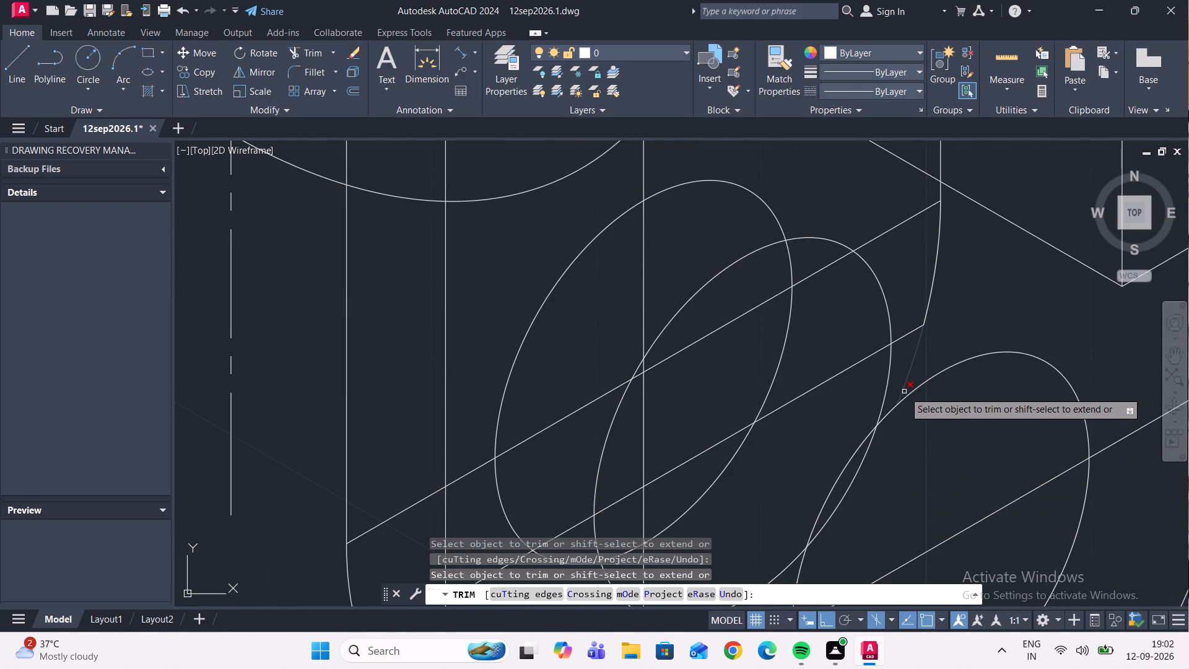
{"action": "left_click", "coordinate": [904, 391]}
{"action": "left_click", "coordinate": [926, 322]}
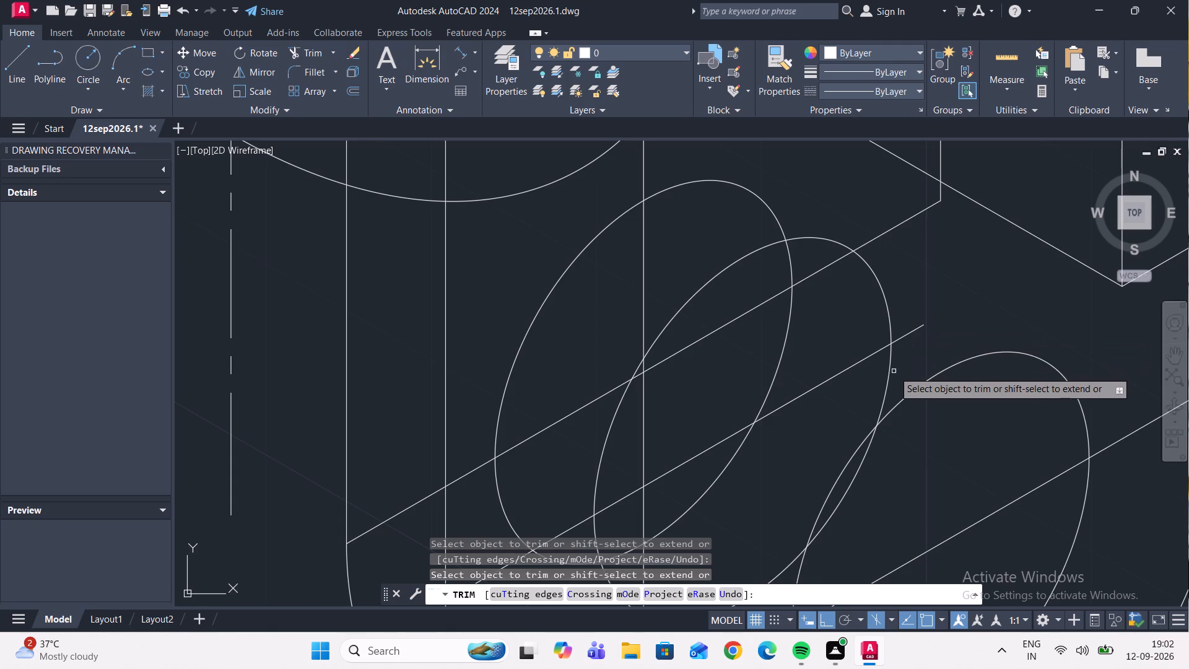
Trim away the lower portions of the hole ellipses on the original lug and the 6-unit copy.
{"action": "left_click", "coordinate": [889, 377]}
{"action": "scroll", "coordinate": [884, 377], "scroll_direction": "down", "scroll_amount": 2}
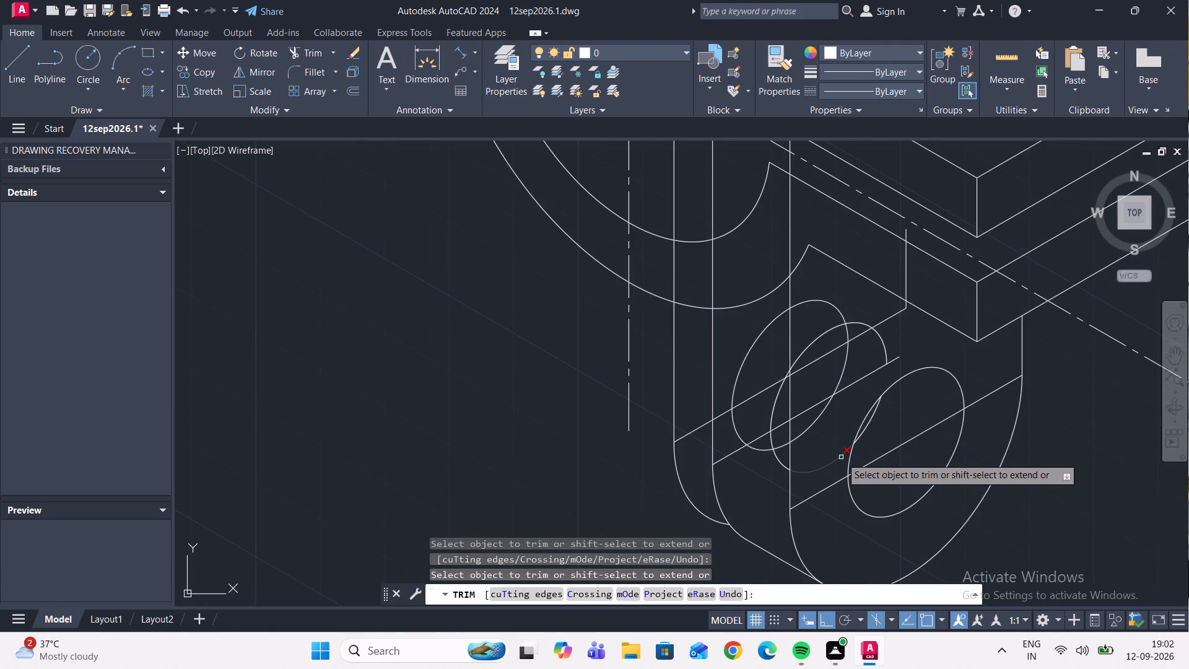
{"action": "left_click", "coordinate": [841, 458]}
{"action": "left_click", "coordinate": [778, 458]}
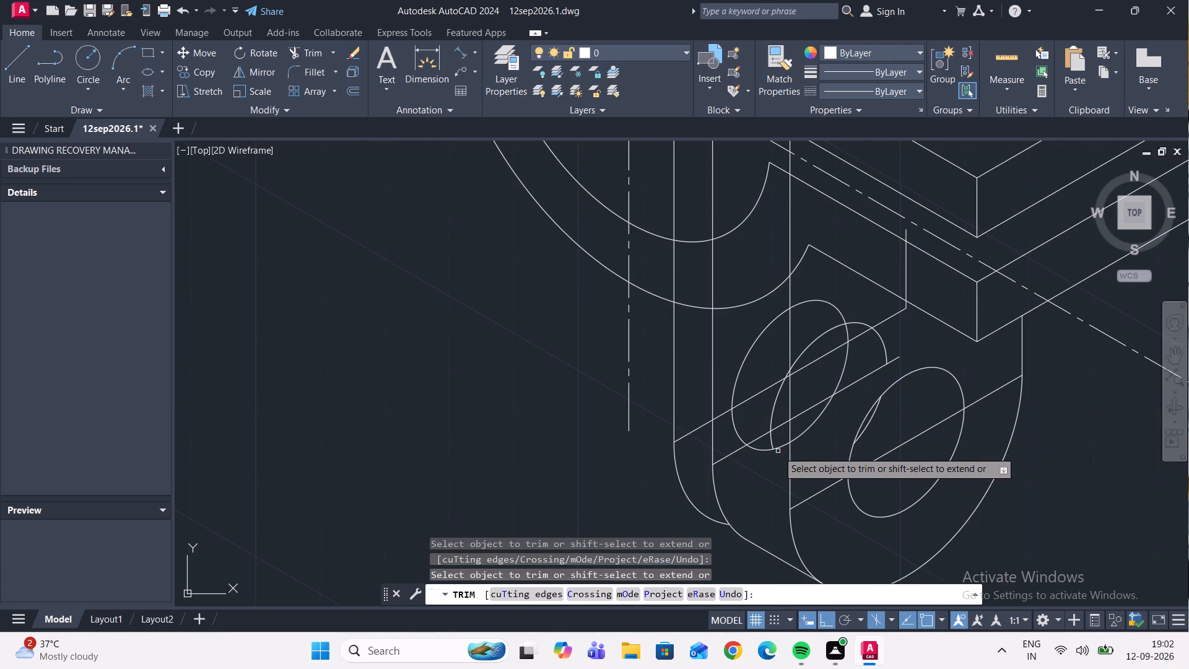
{"action": "left_click", "coordinate": [777, 448]}
{"action": "left_click", "coordinate": [770, 445]}
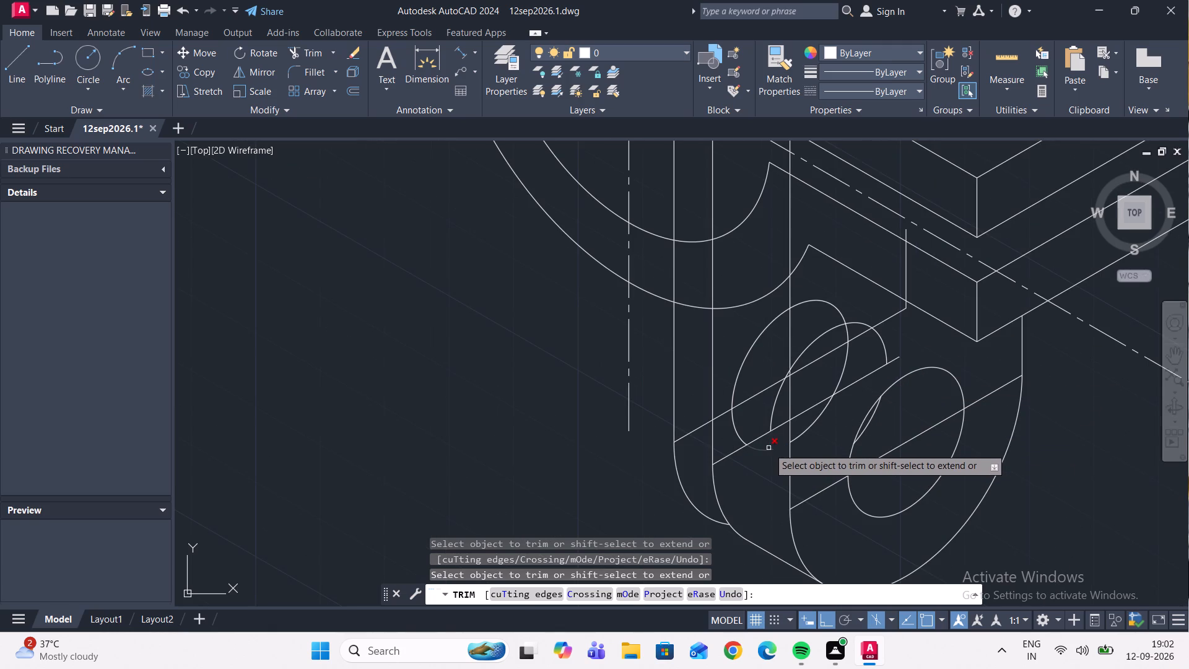
{"action": "left_click", "coordinate": [769, 448]}
{"action": "left_click", "coordinate": [736, 431]}
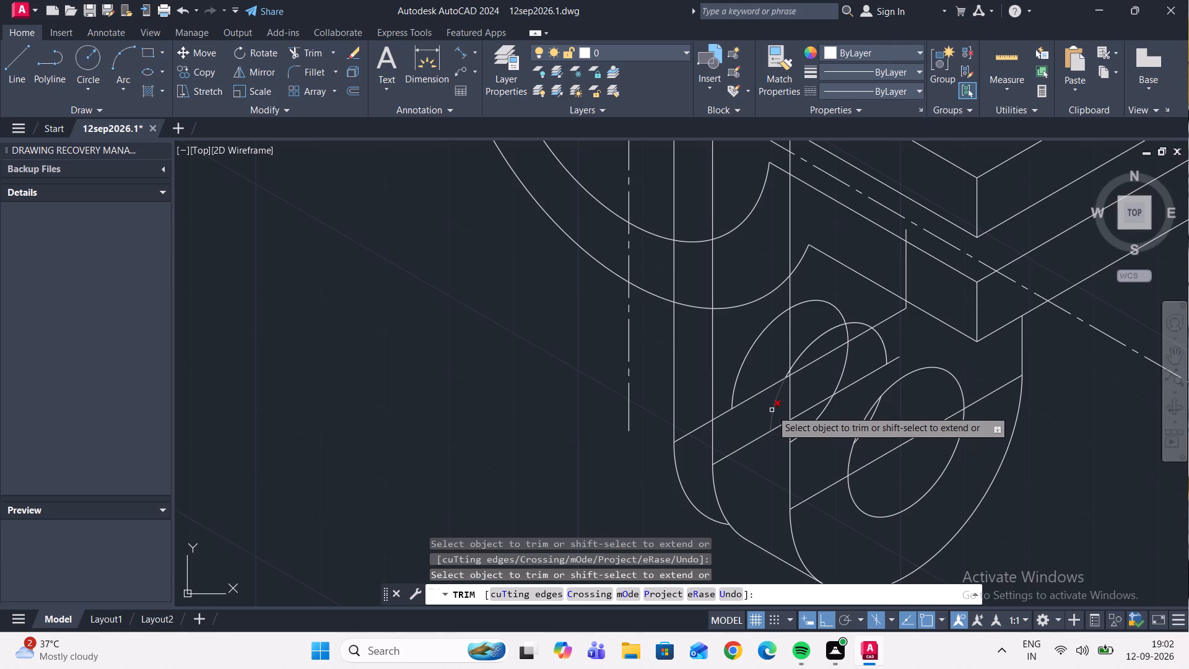
{"action": "left_click", "coordinate": [772, 410]}
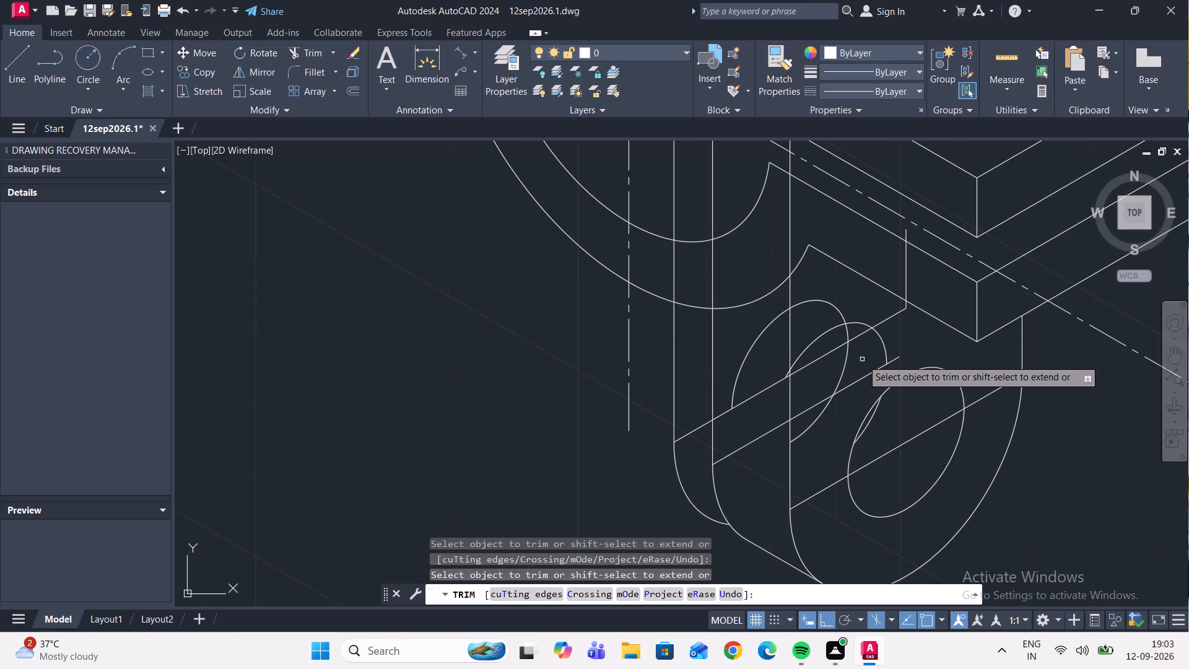
Trim away the original lug's right side line below the flange and the adjoining end of its isometric centre line.
{"action": "left_click", "coordinate": [905, 286]}
{"action": "scroll", "coordinate": [900, 238], "scroll_direction": "up", "scroll_amount": 2}
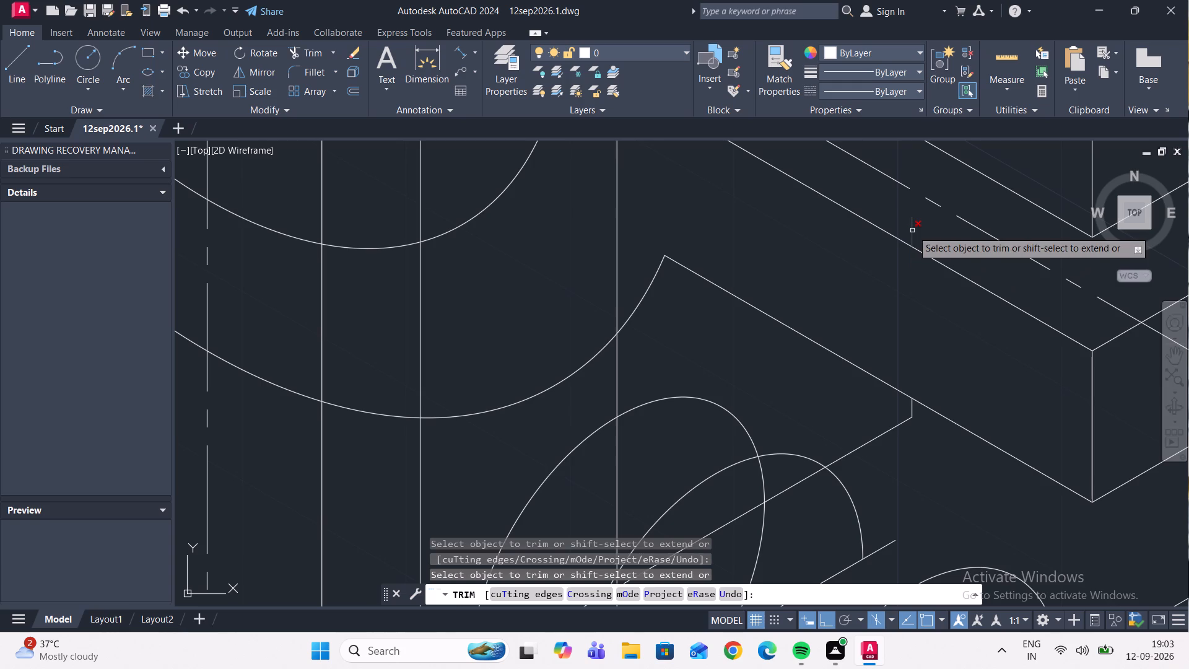
{"action": "left_click", "coordinate": [912, 230]}
{"action": "left_click", "coordinate": [912, 409]}
{"action": "left_click", "coordinate": [905, 421]}
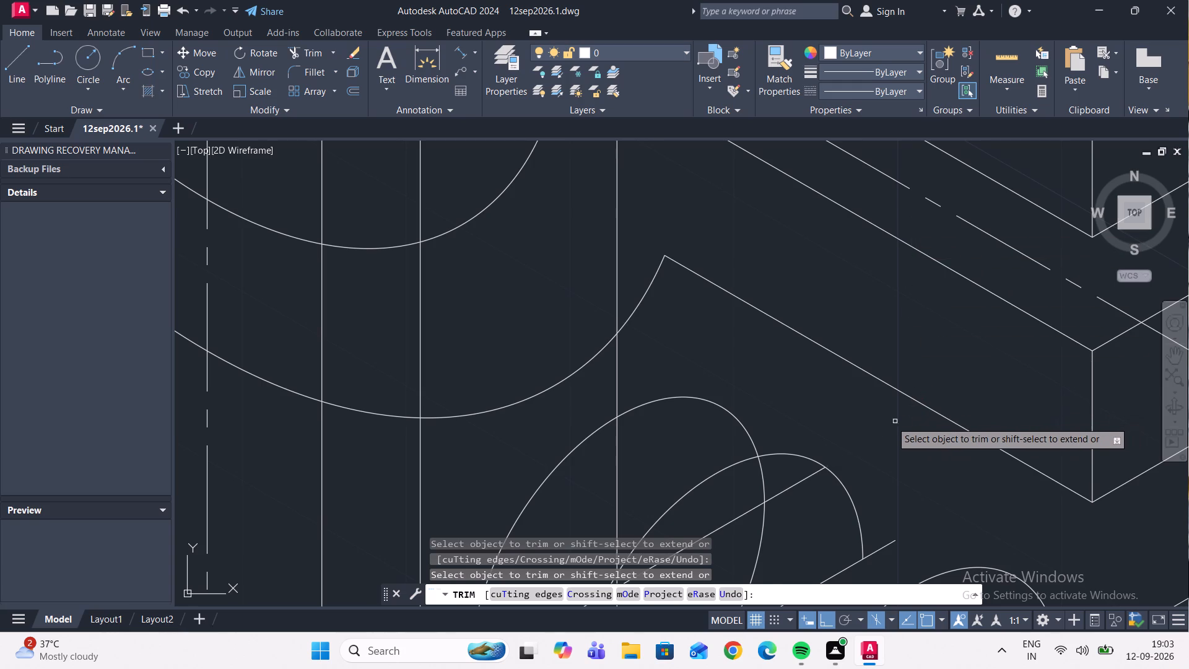
Trim away the 6-unit copy's isometric centre line and the adjoining right-hand hole arc pieces.
{"action": "scroll", "coordinate": [883, 418], "scroll_direction": "down", "scroll_amount": 3}
{"action": "left_click", "coordinate": [881, 447]}
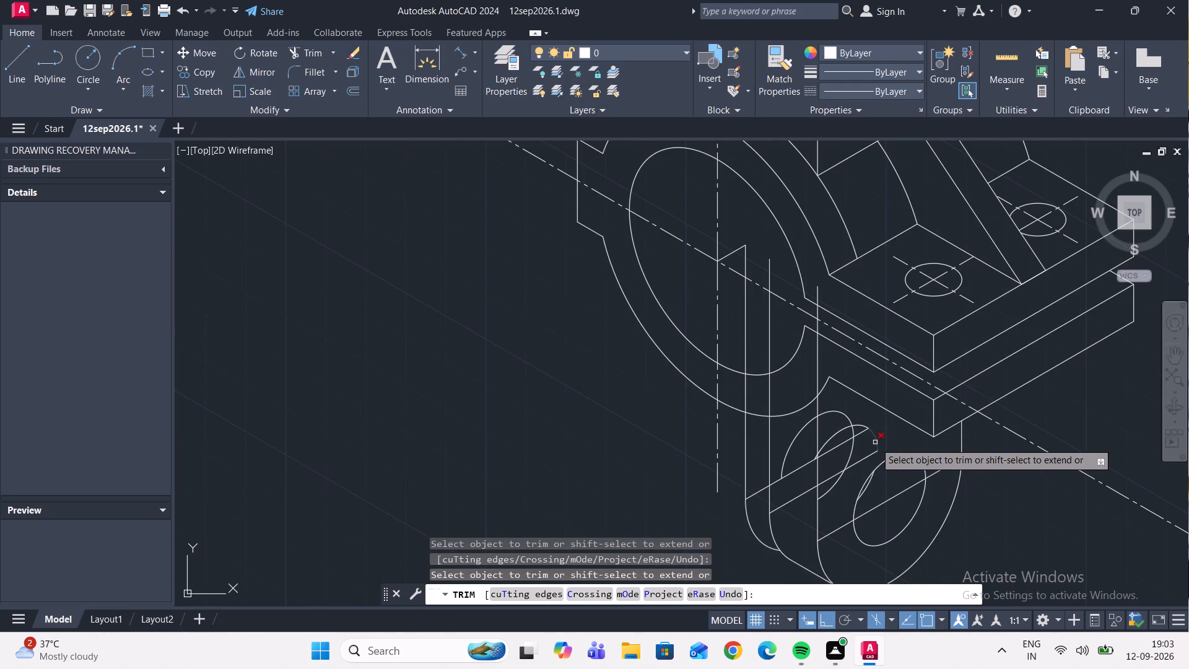
{"action": "left_click", "coordinate": [875, 442]}
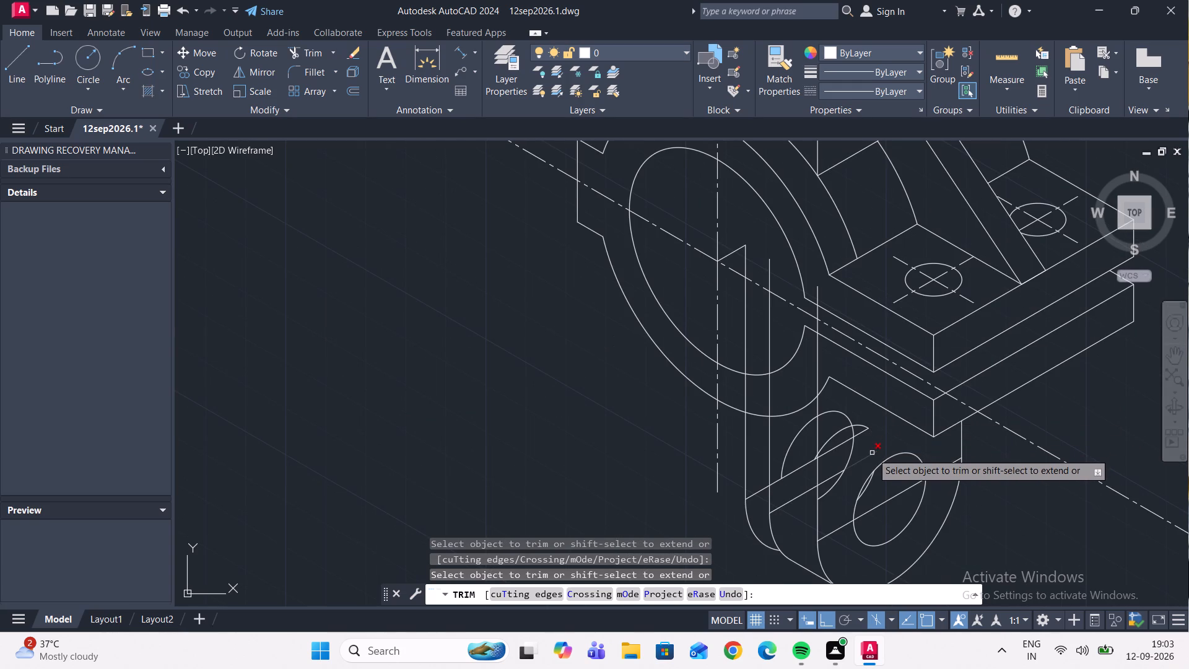
{"action": "left_click", "coordinate": [872, 453]}
{"action": "double_click", "coordinate": [845, 468]}
{"action": "left_click", "coordinate": [844, 470]}
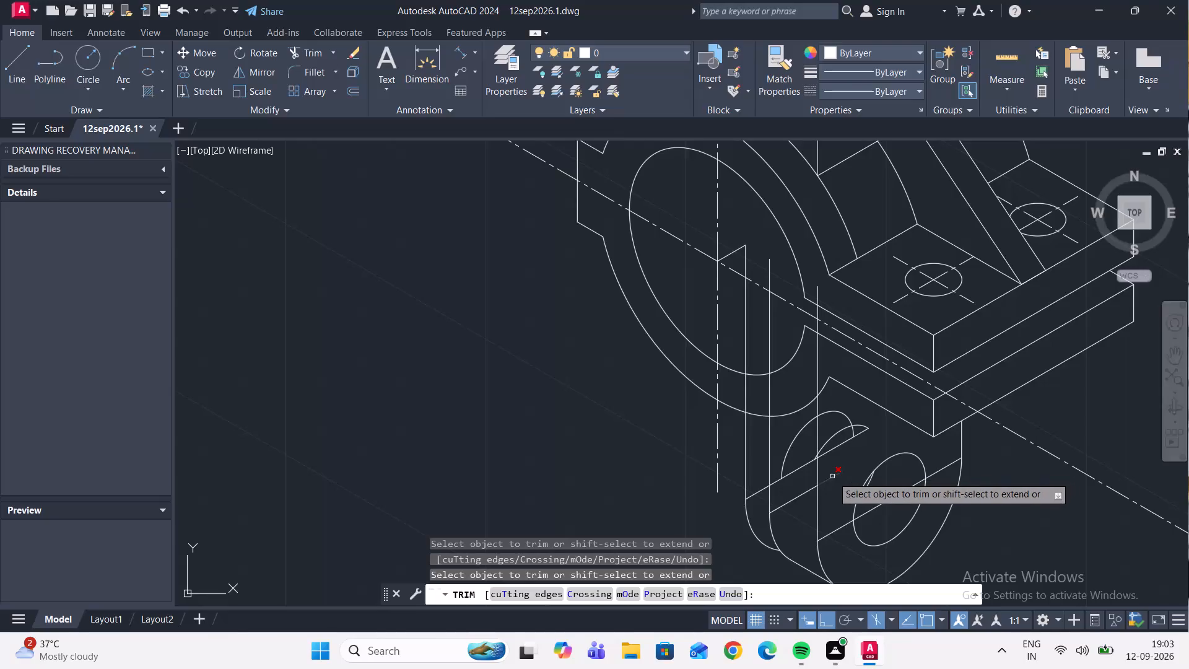
{"action": "left_click", "coordinate": [832, 476]}
{"action": "left_click", "coordinate": [798, 497]}
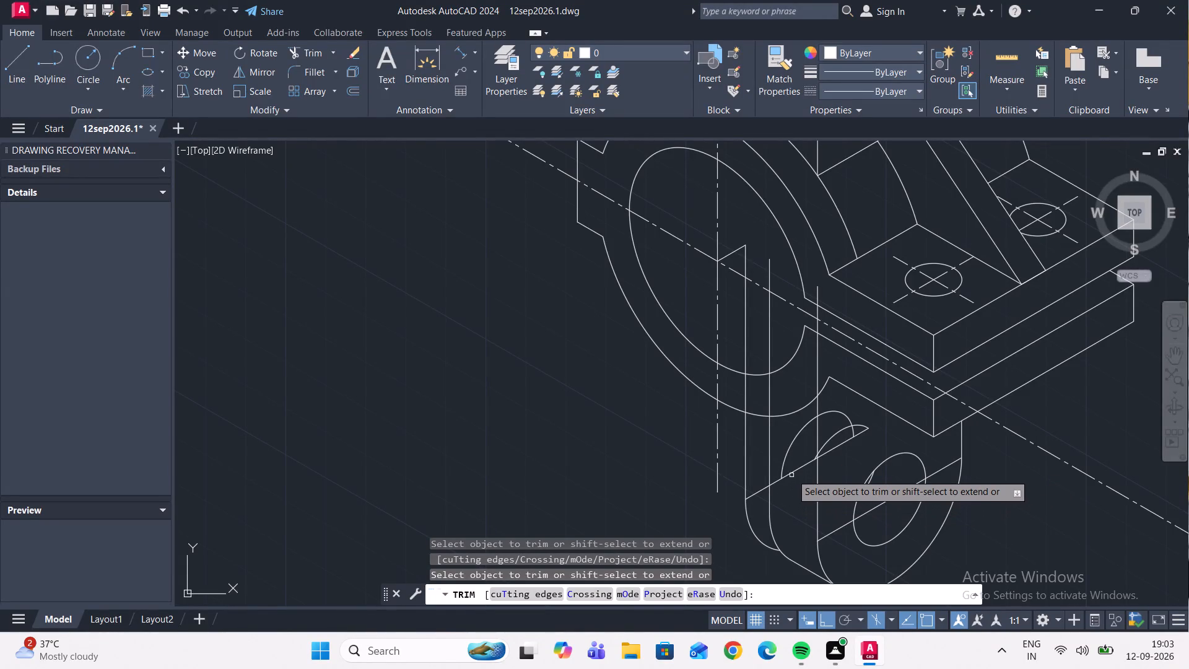
Trim away the leftover hole arcs and isometric centre-line pieces behind the lower lug's front face, including the tiny stub at its left side line.
{"action": "left_click", "coordinate": [791, 473]}
{"action": "left_click", "coordinate": [782, 481]}
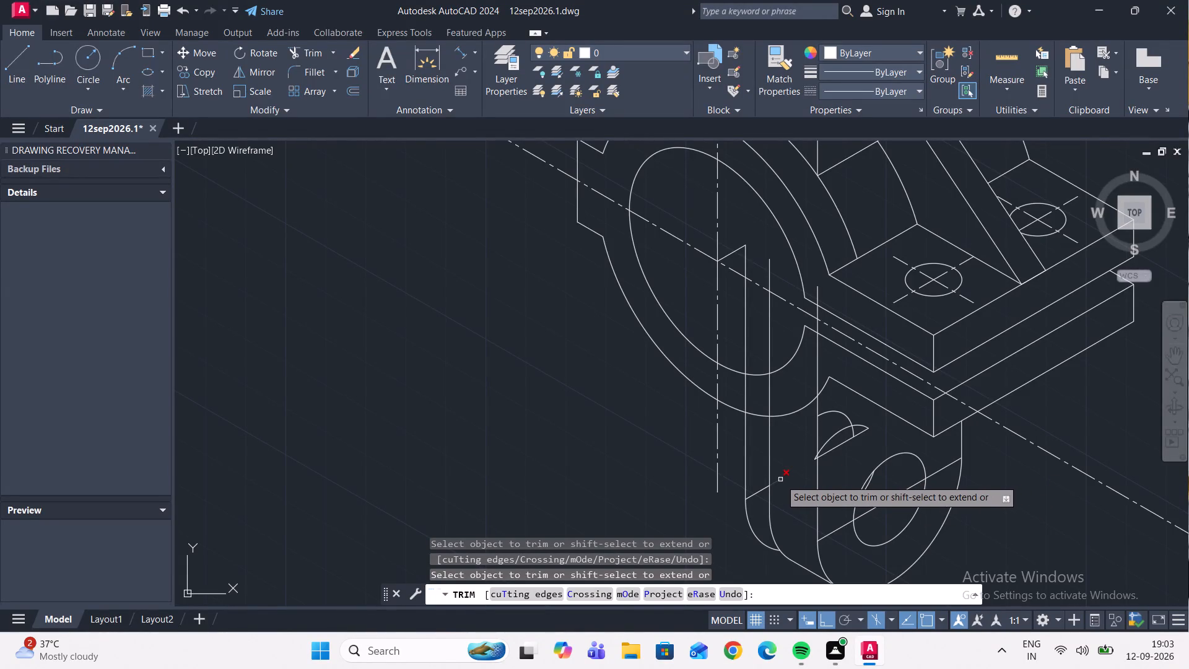
{"action": "left_click", "coordinate": [780, 479]}
{"action": "left_click", "coordinate": [855, 440]}
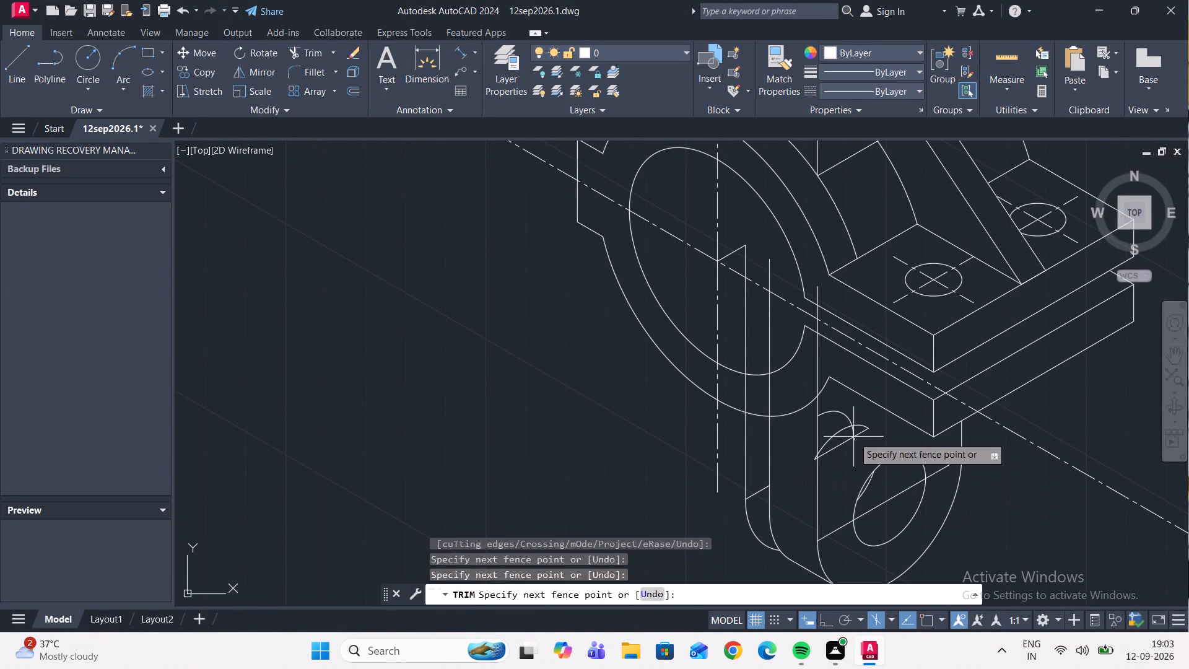
{"action": "left_click", "coordinate": [851, 431]}
{"action": "left_click", "coordinate": [851, 428]}
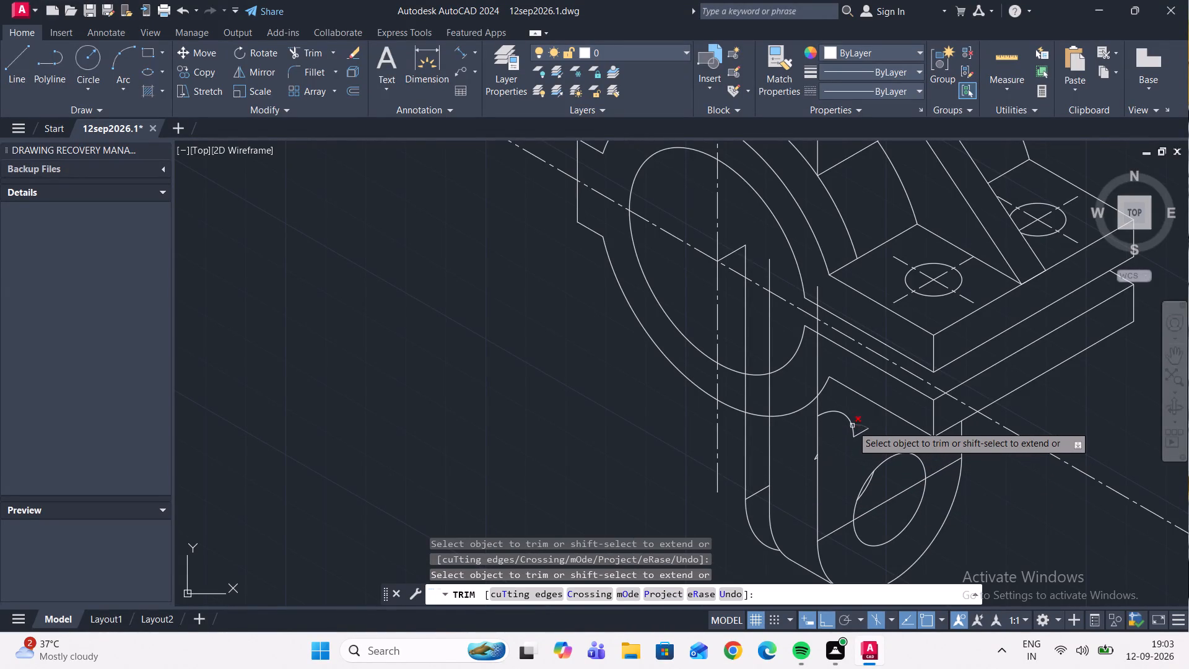
{"action": "left_click", "coordinate": [852, 426]}
{"action": "left_click", "coordinate": [851, 424]}
{"action": "left_click", "coordinate": [859, 431]}
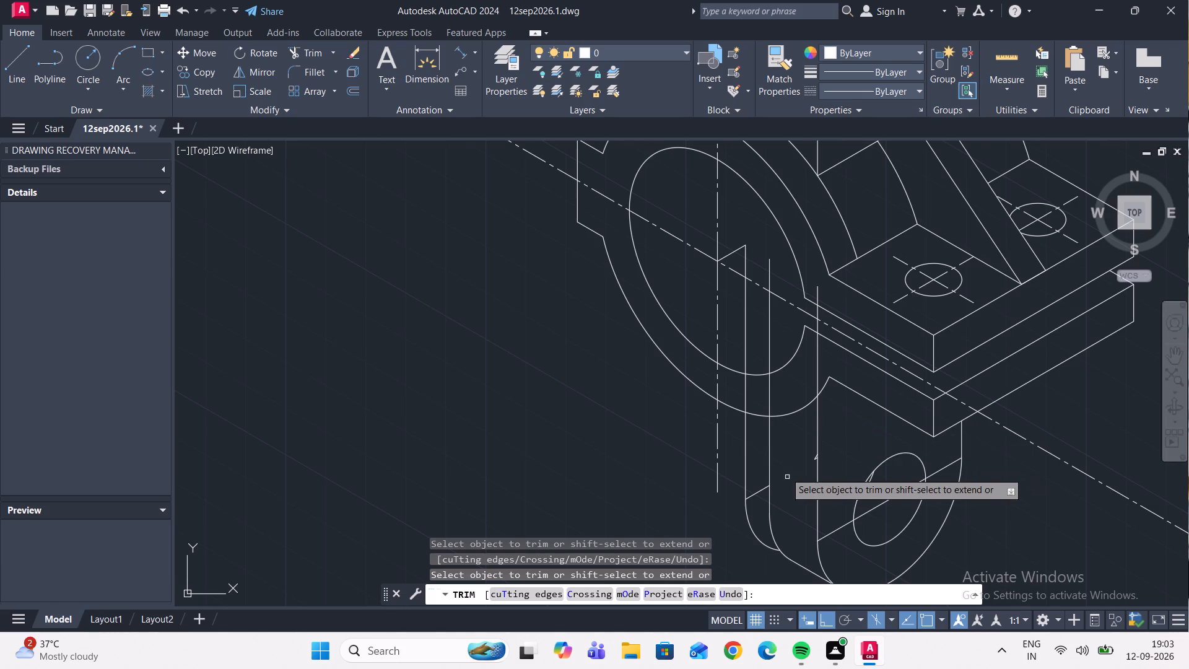
{"action": "scroll", "coordinate": [820, 457], "scroll_direction": "up", "scroll_amount": 5}
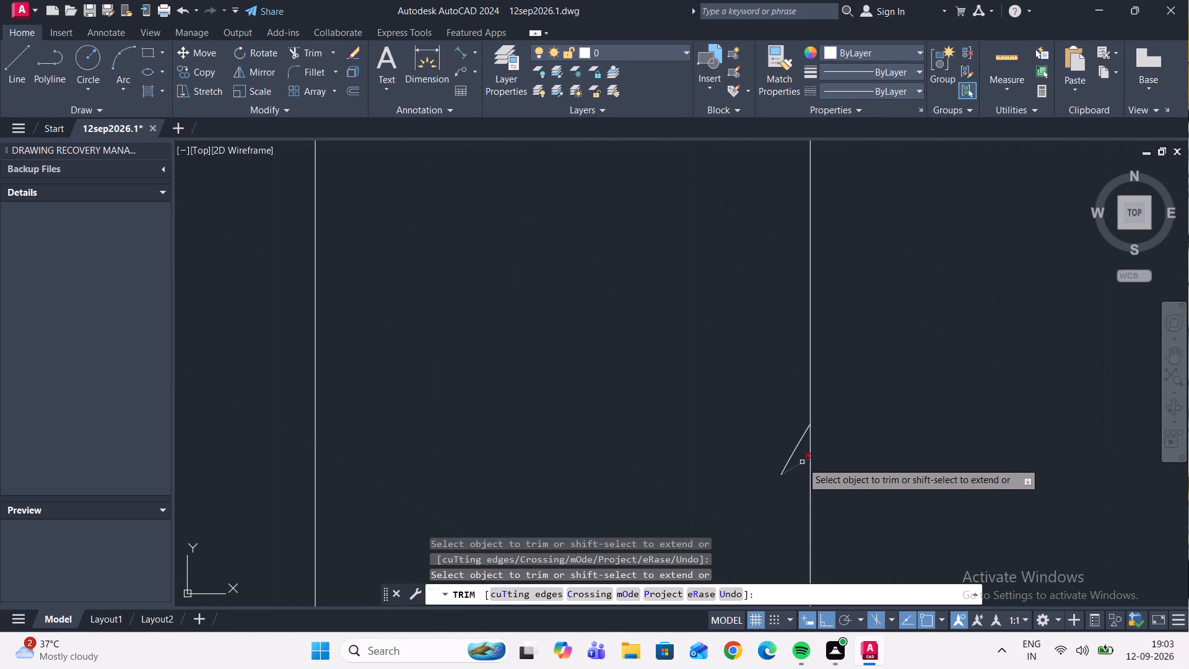
{"action": "left_click", "coordinate": [802, 462]}
{"action": "left_click", "coordinate": [798, 449]}
Trim away the rearmost lower lug profile: its bottom arc, left vertical side line, and the short isometric lines at its lower end and the ring centre.
{"action": "scroll", "coordinate": [798, 448], "scroll_direction": "down", "scroll_amount": 4}
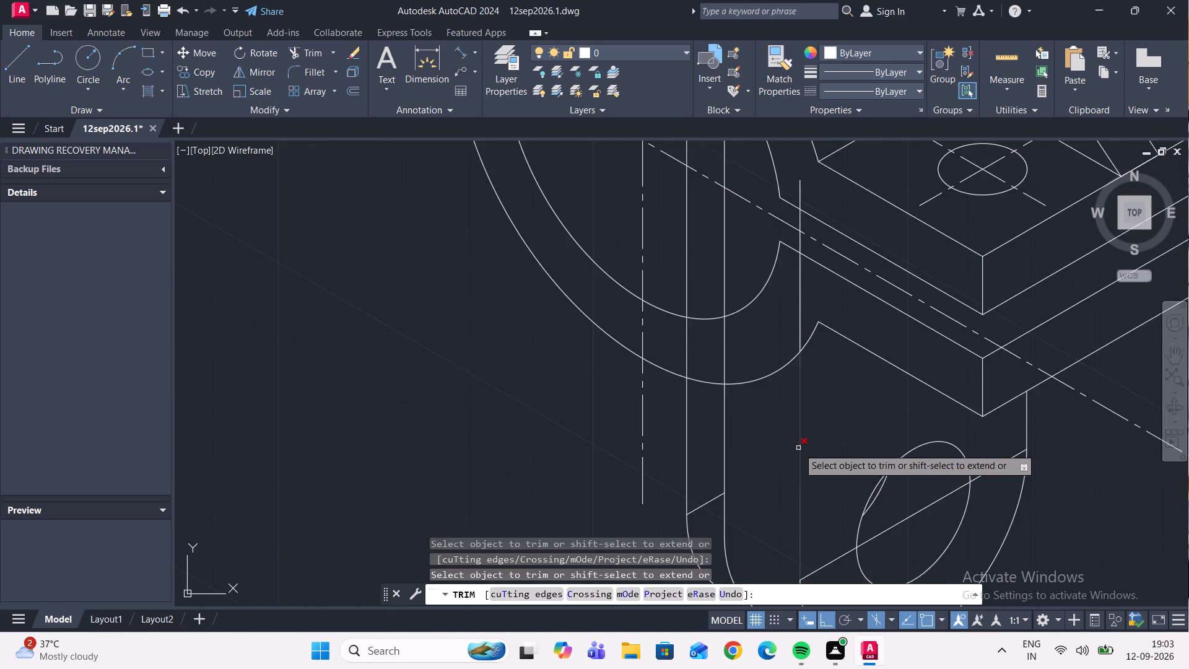
{"action": "scroll", "coordinate": [798, 448], "scroll_direction": "down", "scroll_amount": 2}
{"action": "scroll", "coordinate": [763, 473], "scroll_direction": "up", "scroll_amount": 1}
{"action": "left_click", "coordinate": [762, 468]}
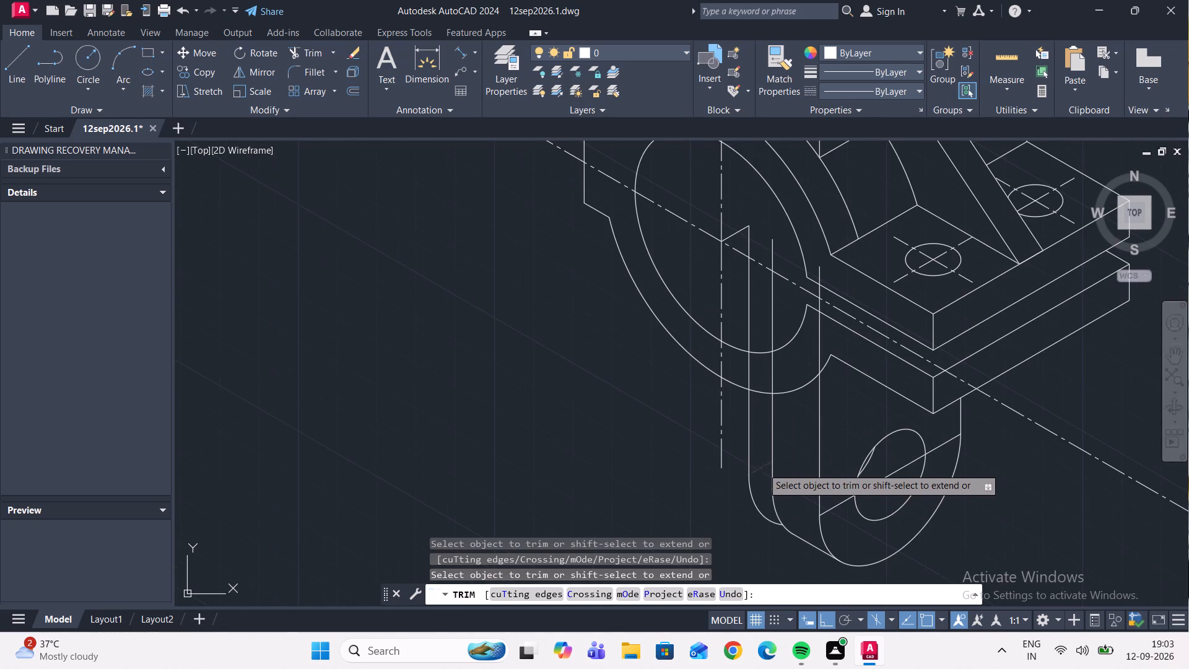
{"action": "left_click", "coordinate": [764, 515]}
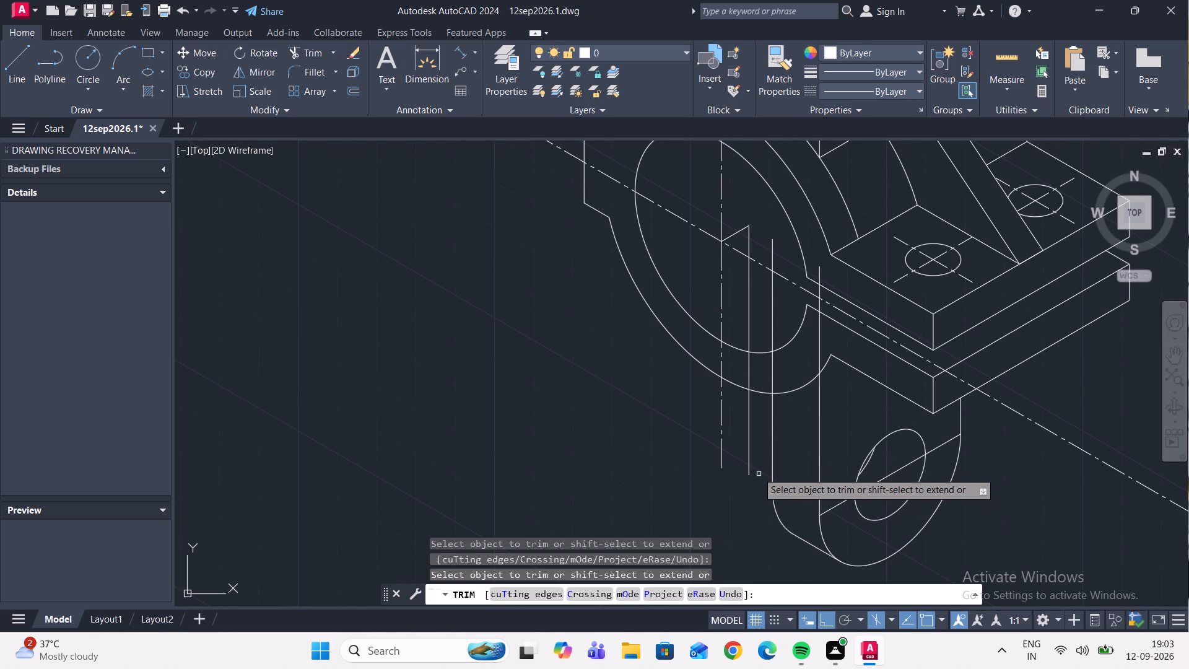
{"action": "left_click", "coordinate": [749, 452]}
{"action": "left_click", "coordinate": [749, 370]}
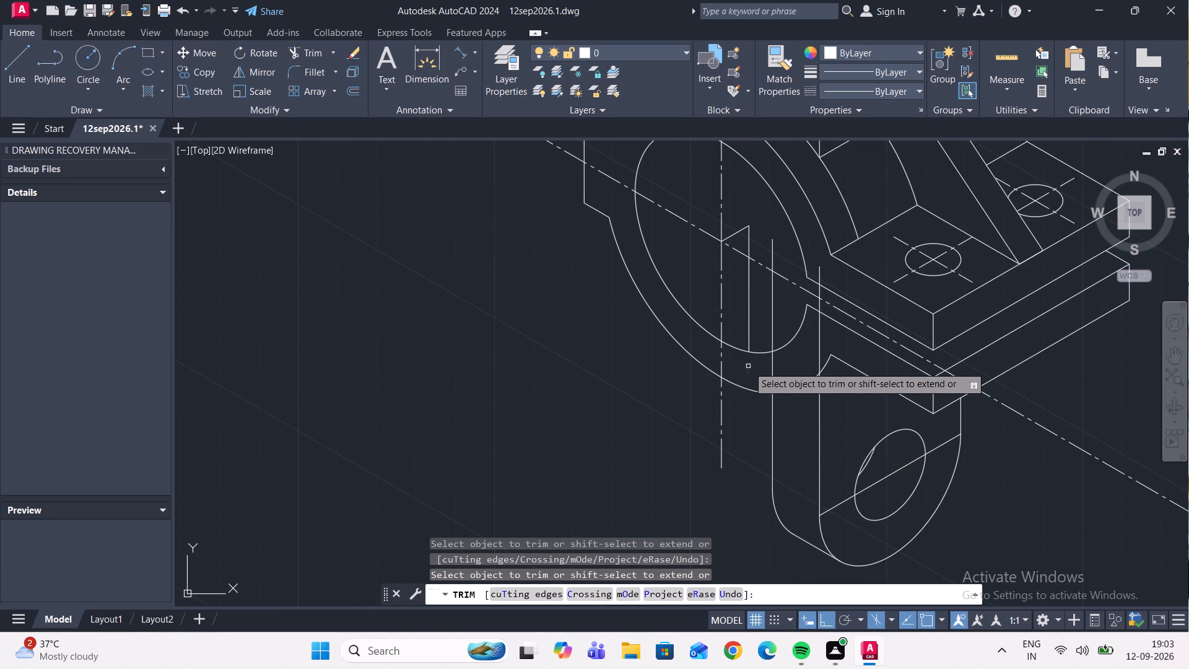
{"action": "left_click", "coordinate": [747, 323]}
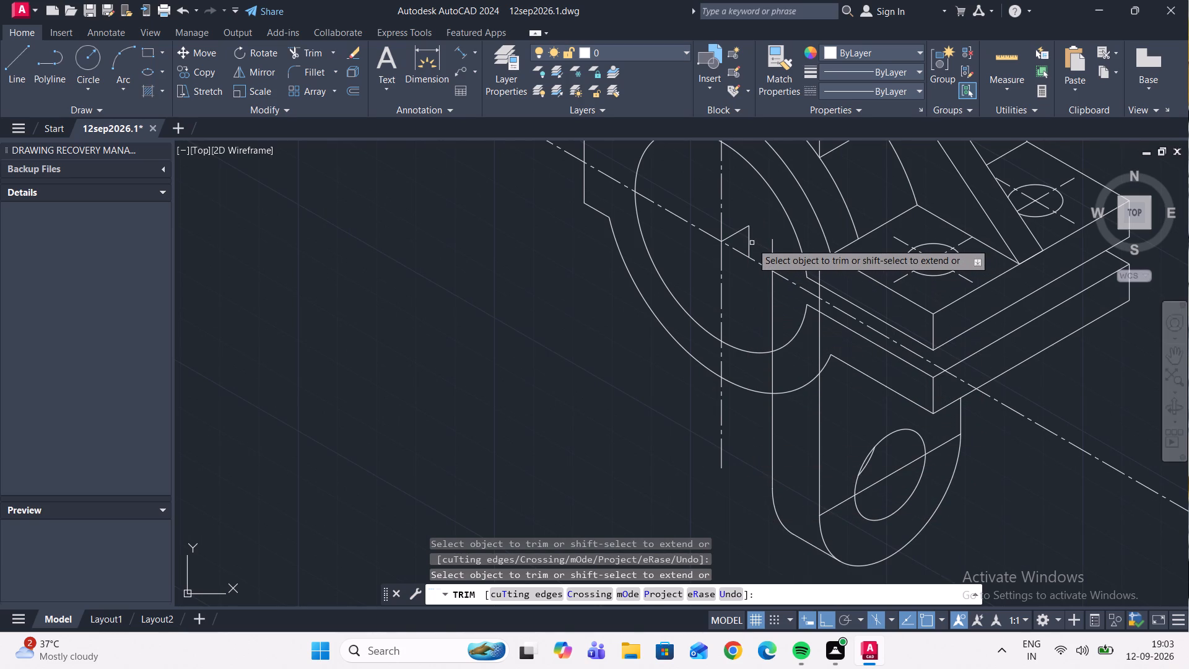
{"action": "left_click", "coordinate": [749, 240]}
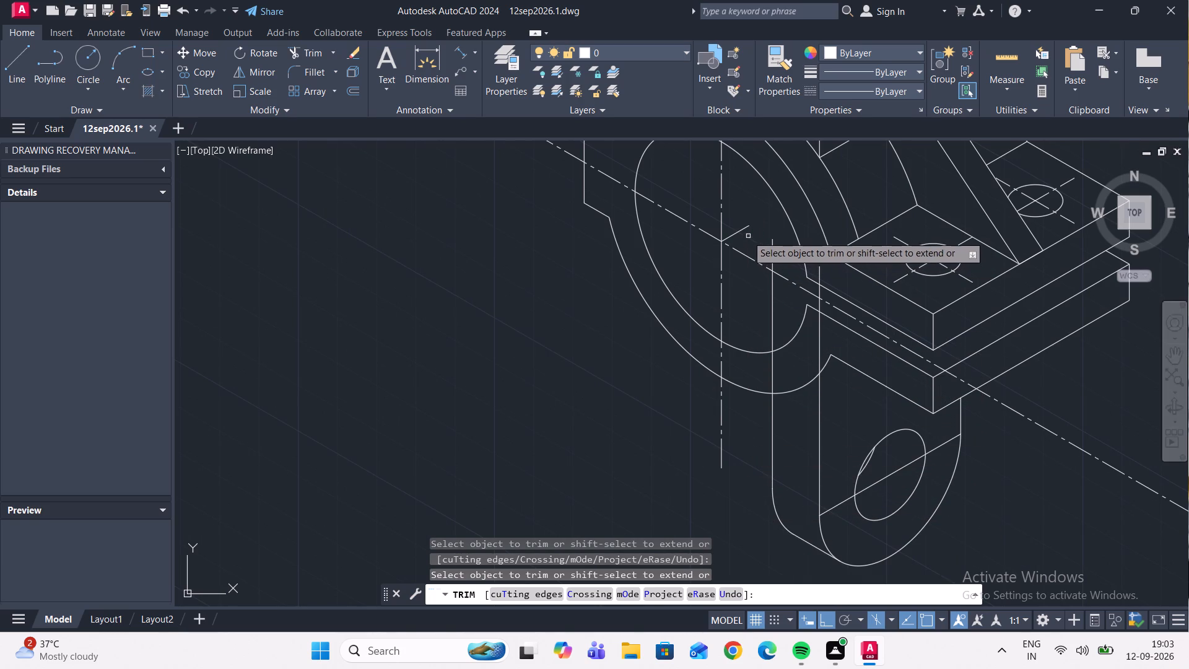
{"action": "left_click", "coordinate": [744, 232]}
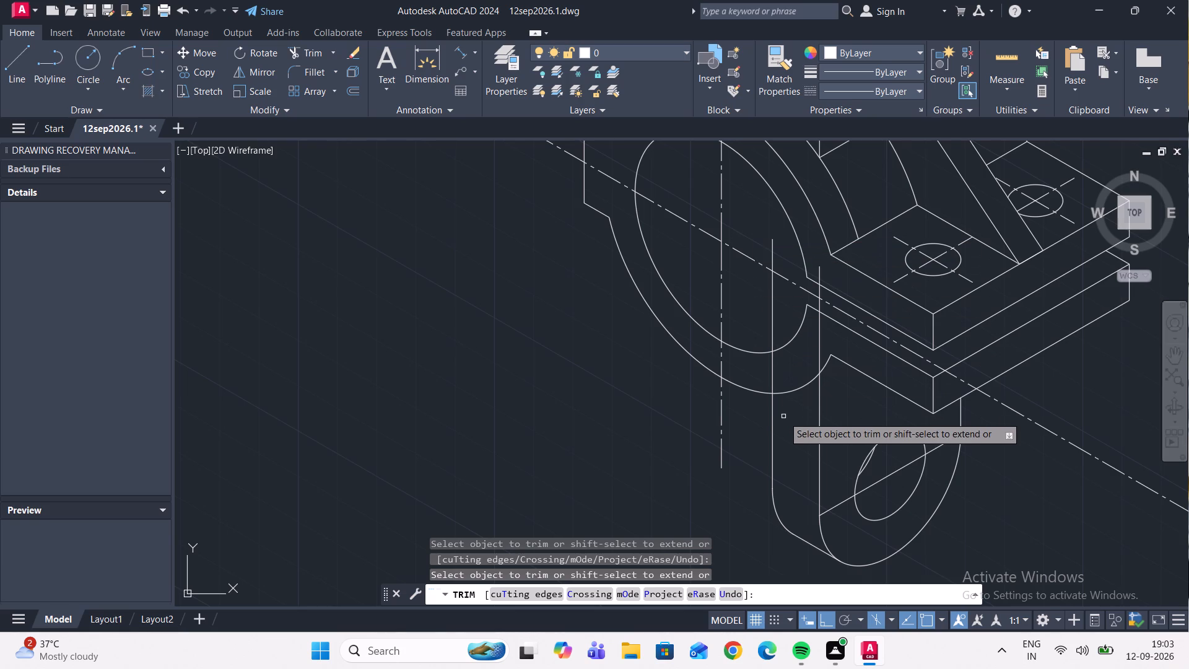
{"action": "scroll", "coordinate": [798, 412], "scroll_direction": "up", "scroll_amount": 1}
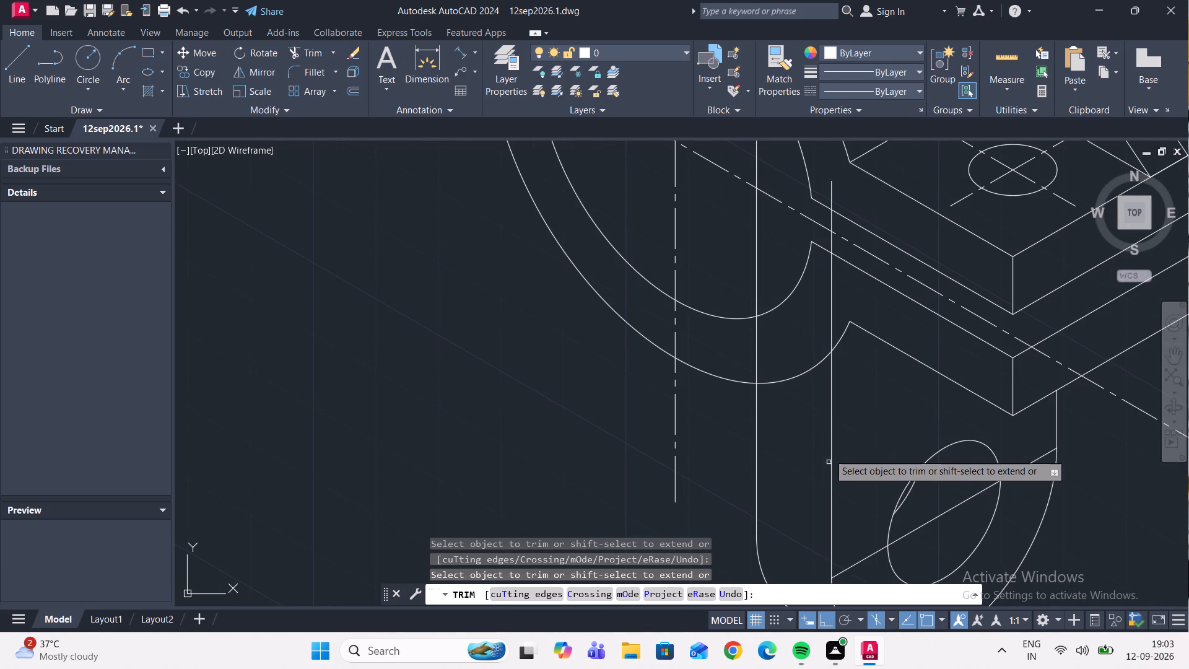
{"action": "key", "text": "Escape"}
Examine the bracket's ring, flanges, rib and lugs for remaining hidden edges.
{"action": "scroll", "coordinate": [834, 409], "scroll_direction": "down", "scroll_amount": 2}
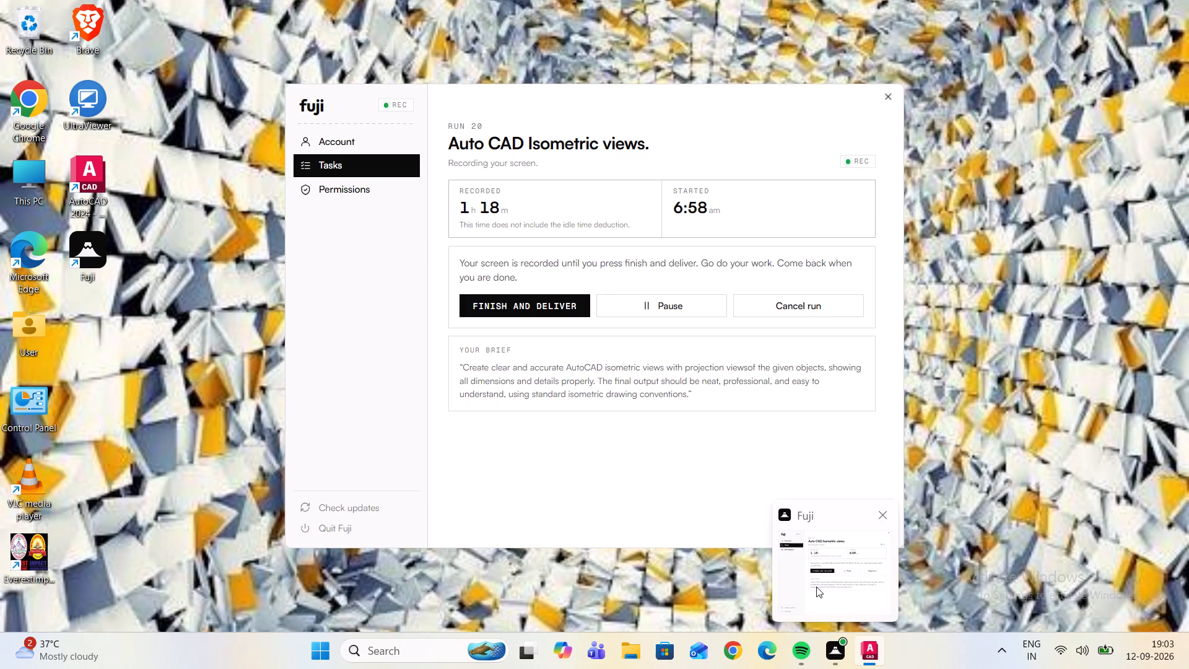
{"action": "scroll", "coordinate": [718, 355], "scroll_direction": "down", "scroll_amount": 3}
{"action": "scroll", "coordinate": [751, 345], "scroll_direction": "up", "scroll_amount": 3}
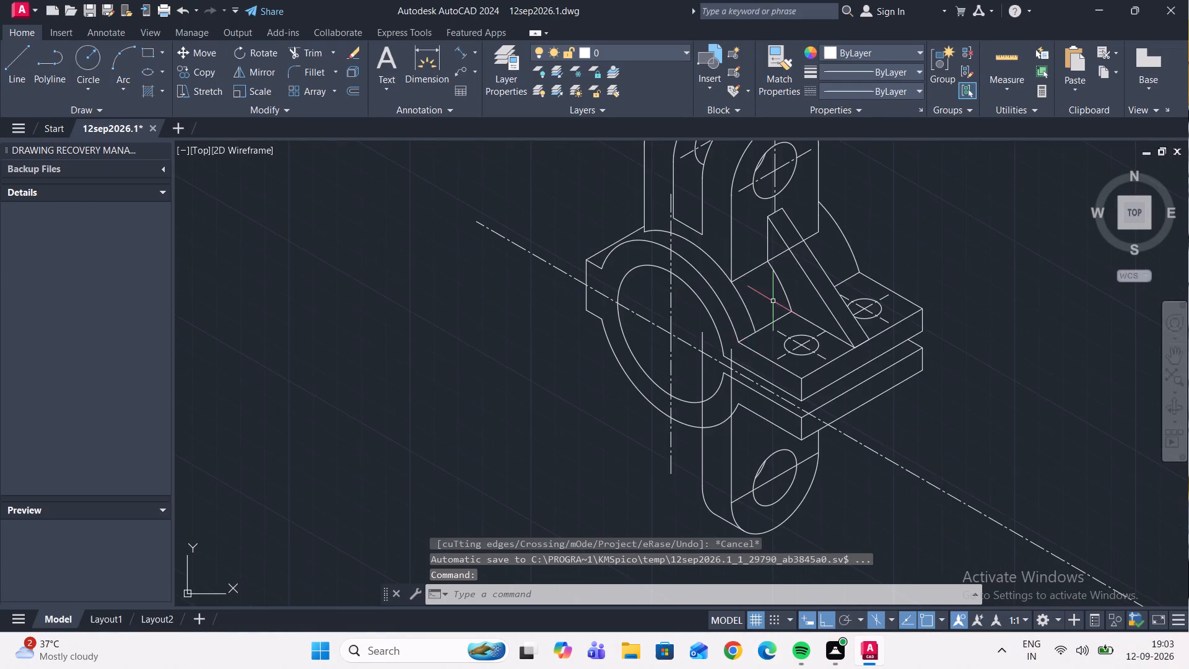
{"action": "scroll", "coordinate": [773, 304], "scroll_direction": "down", "scroll_amount": 3}
{"action": "scroll", "coordinate": [774, 276], "scroll_direction": "up", "scroll_amount": 3}
{"action": "scroll", "coordinate": [738, 224], "scroll_direction": "up", "scroll_amount": 2}
{"action": "scroll", "coordinate": [738, 223], "scroll_direction": "down", "scroll_amount": 4}
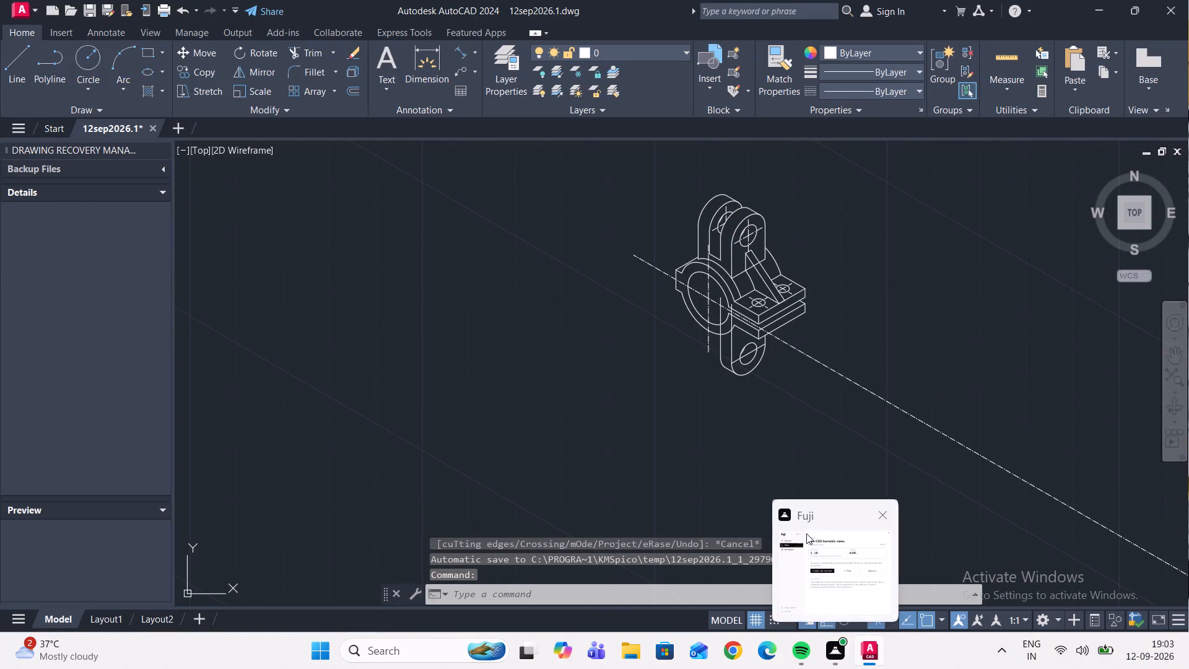
{"action": "scroll", "coordinate": [719, 282], "scroll_direction": "up", "scroll_amount": 3}
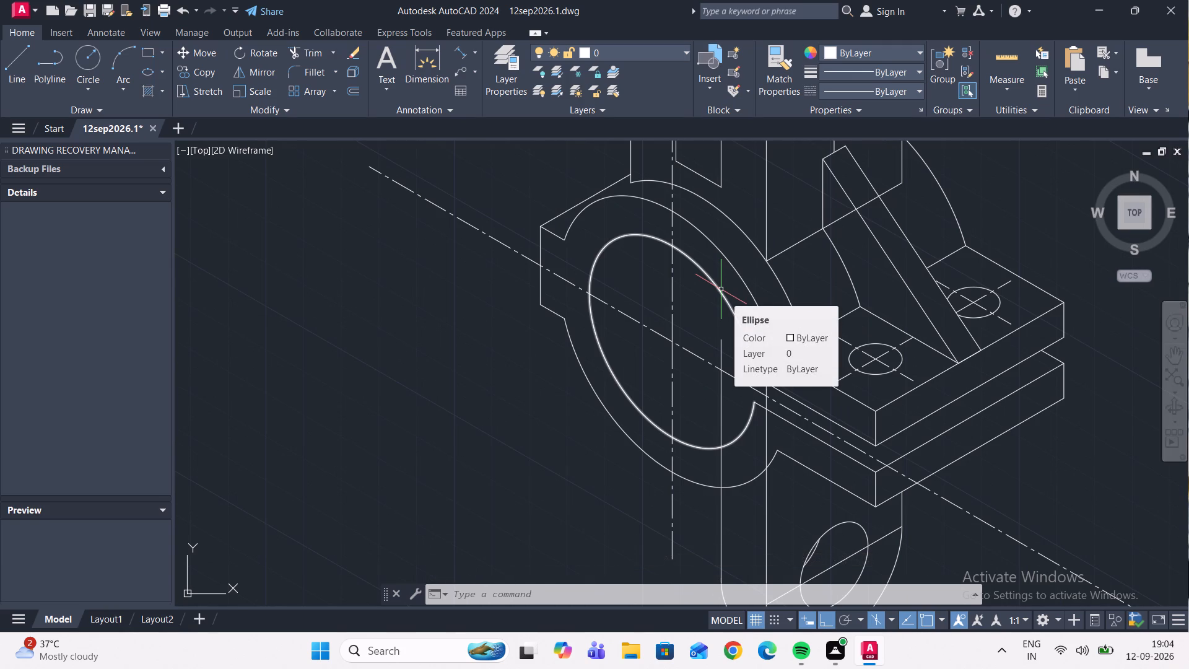
{"action": "scroll", "coordinate": [719, 449], "scroll_direction": "down", "scroll_amount": 2}
{"action": "scroll", "coordinate": [731, 436], "scroll_direction": "up", "scroll_amount": 3}
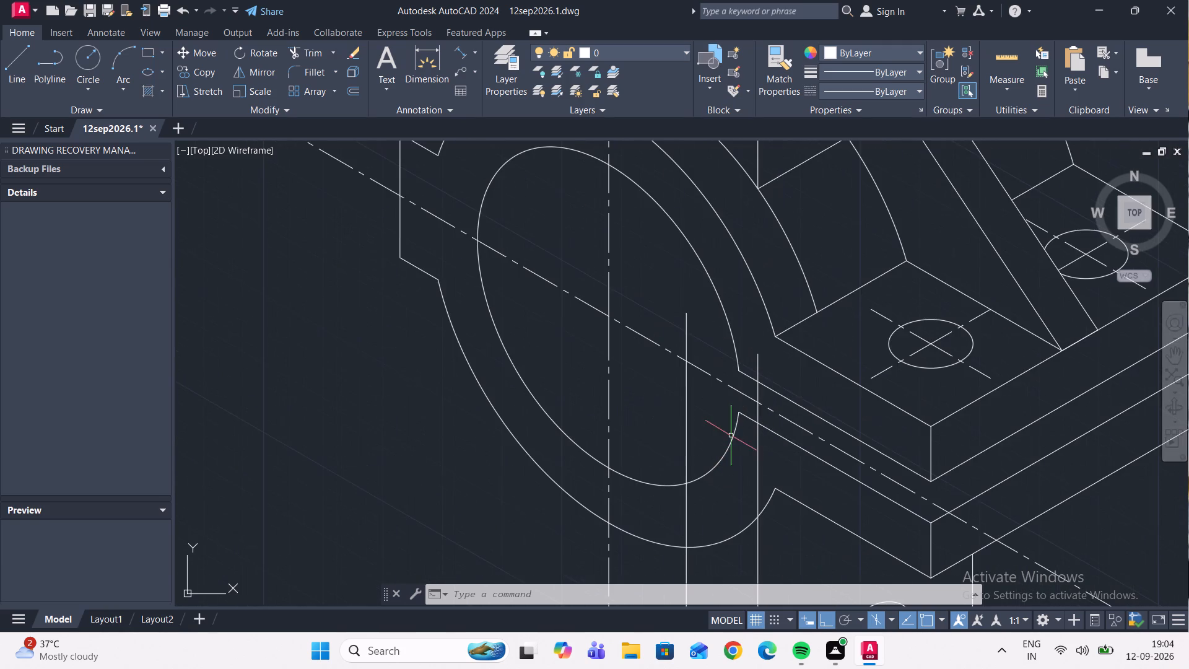
{"action": "scroll", "coordinate": [964, 477], "scroll_direction": "down", "scroll_amount": 3}
{"action": "middle_click_drag", "start_coordinate": [1062, 505], "coordinate": [954, 408]}
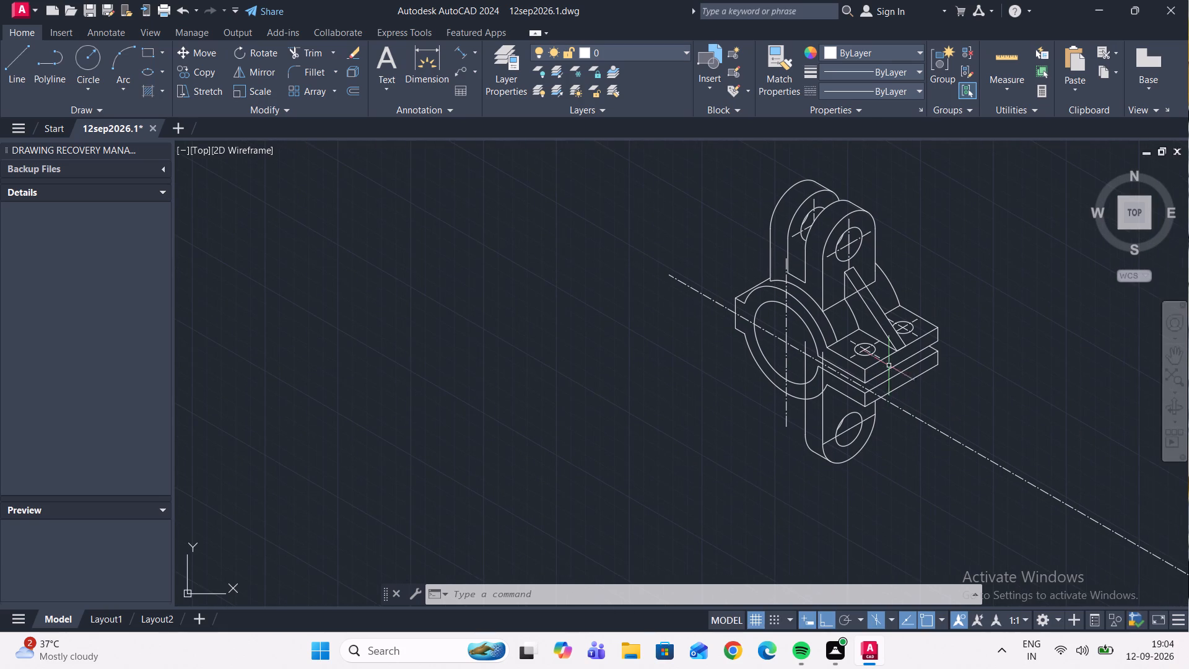
{"action": "scroll", "coordinate": [837, 211], "scroll_direction": "up", "scroll_amount": 2}
{"action": "scroll", "coordinate": [1014, 396], "scroll_direction": "down", "scroll_amount": 1}
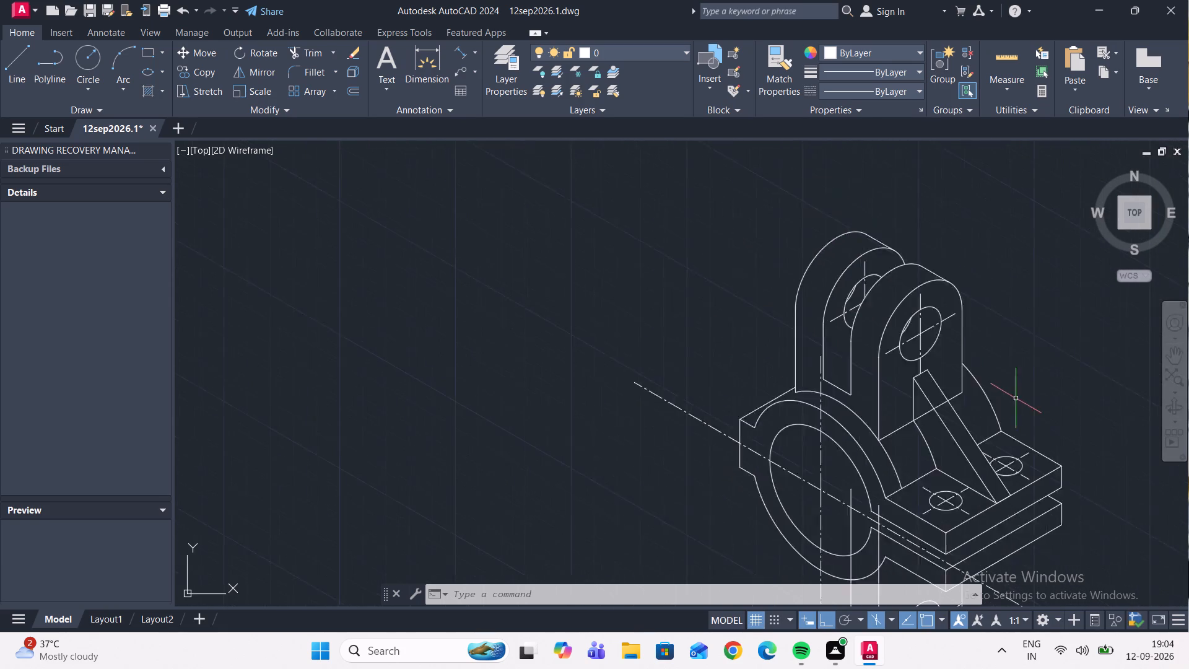
{"action": "scroll", "coordinate": [1016, 398], "scroll_direction": "down", "scroll_amount": 1}
{"action": "scroll", "coordinate": [975, 402], "scroll_direction": "up", "scroll_amount": 2}
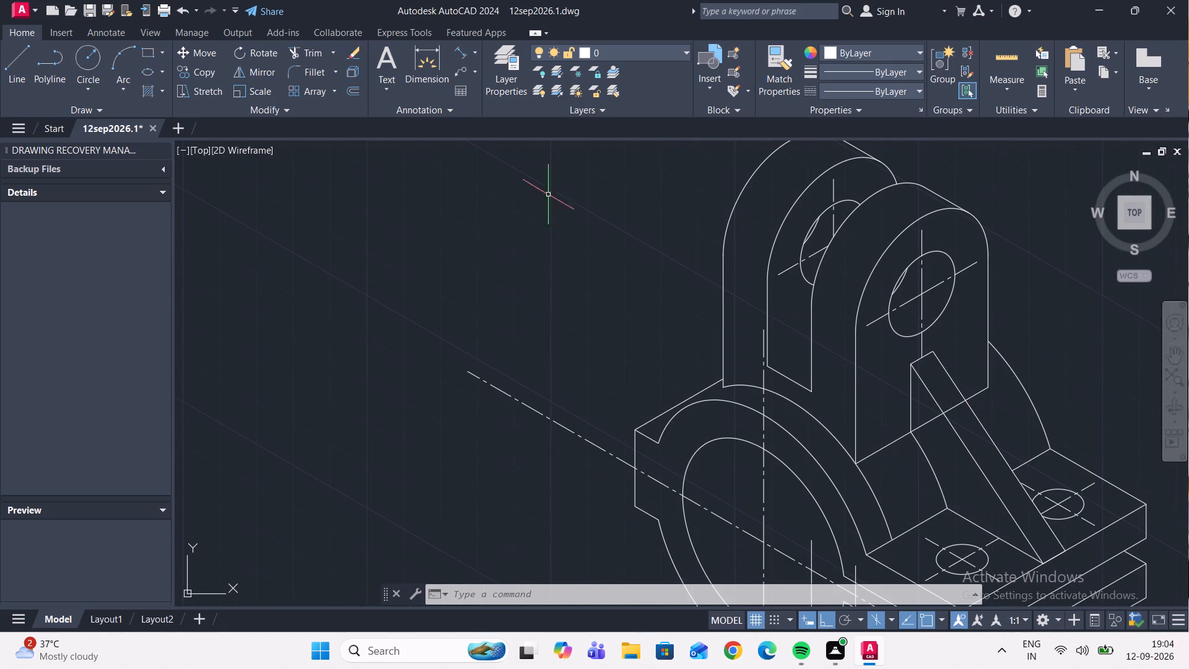
Trim away the portions of the upper front lug's bottom edge that are hidden by the rib.
{"action": "left_click", "coordinate": [311, 54]}
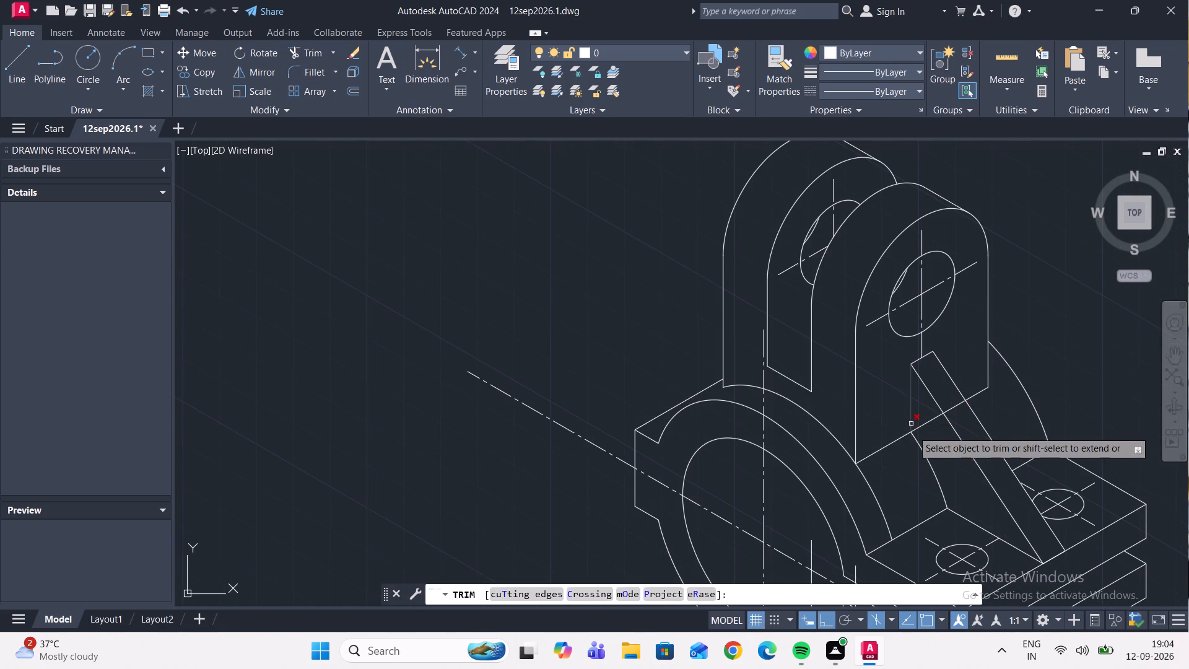
{"action": "scroll", "coordinate": [918, 427], "scroll_direction": "up", "scroll_amount": 1}
{"action": "left_click", "coordinate": [918, 426]}
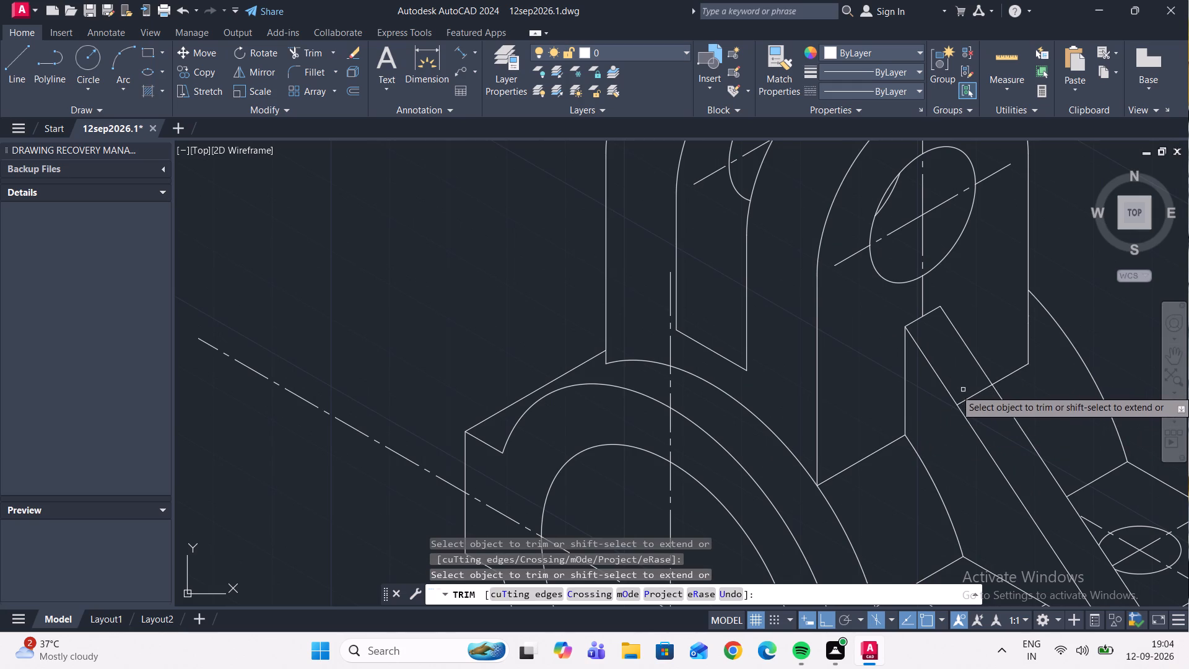
{"action": "left_click", "coordinate": [966, 397]}
{"action": "scroll", "coordinate": [1035, 354], "scroll_direction": "down", "scroll_amount": 2}
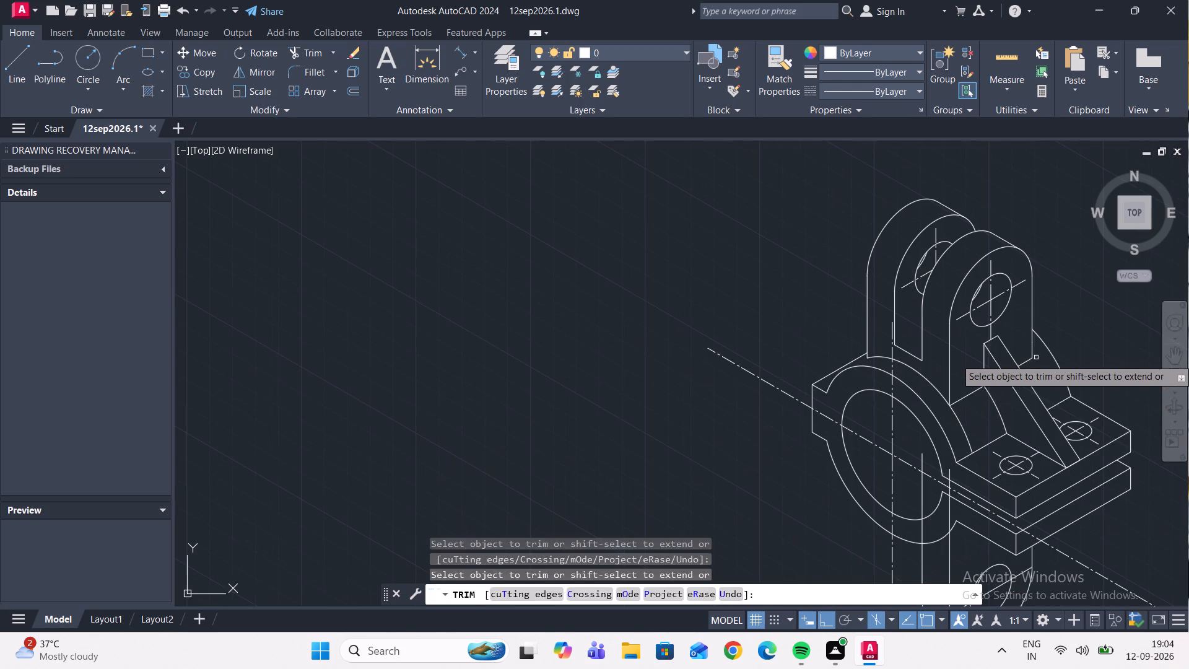
{"action": "key", "text": "Escape"}
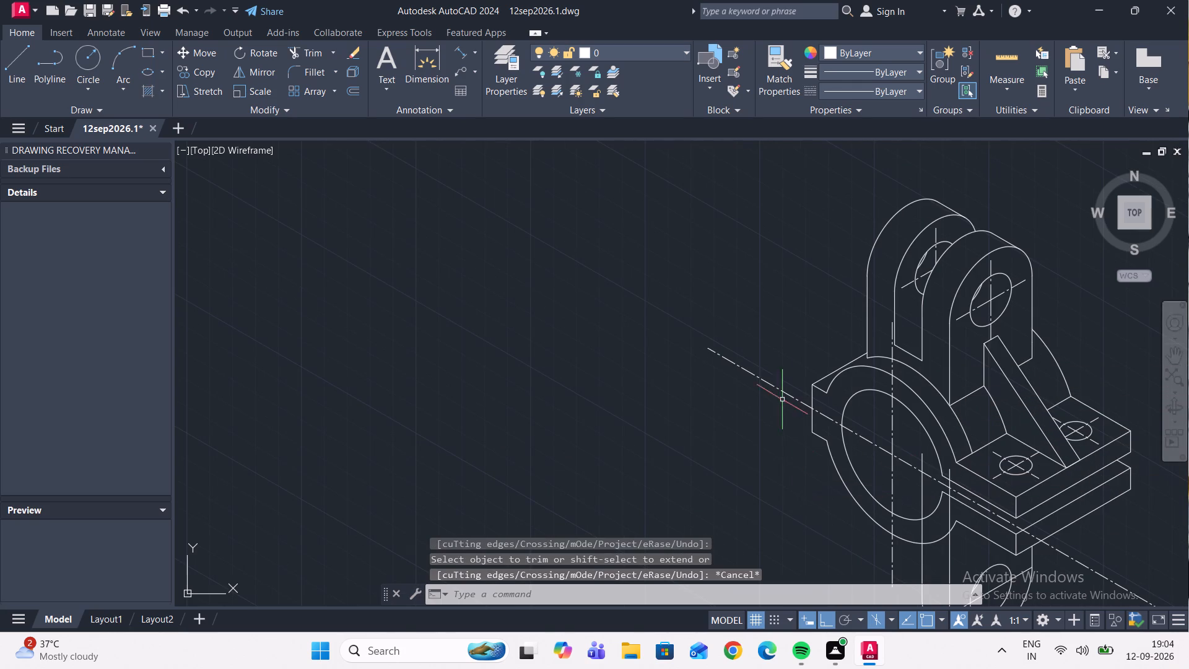
Trim the upper ends of the lower lug's two vertical side lines back to the ring's long isometric centre line.
{"action": "scroll", "coordinate": [785, 296], "scroll_direction": "down", "scroll_amount": 3}
{"action": "scroll", "coordinate": [896, 286], "scroll_direction": "up", "scroll_amount": 2}
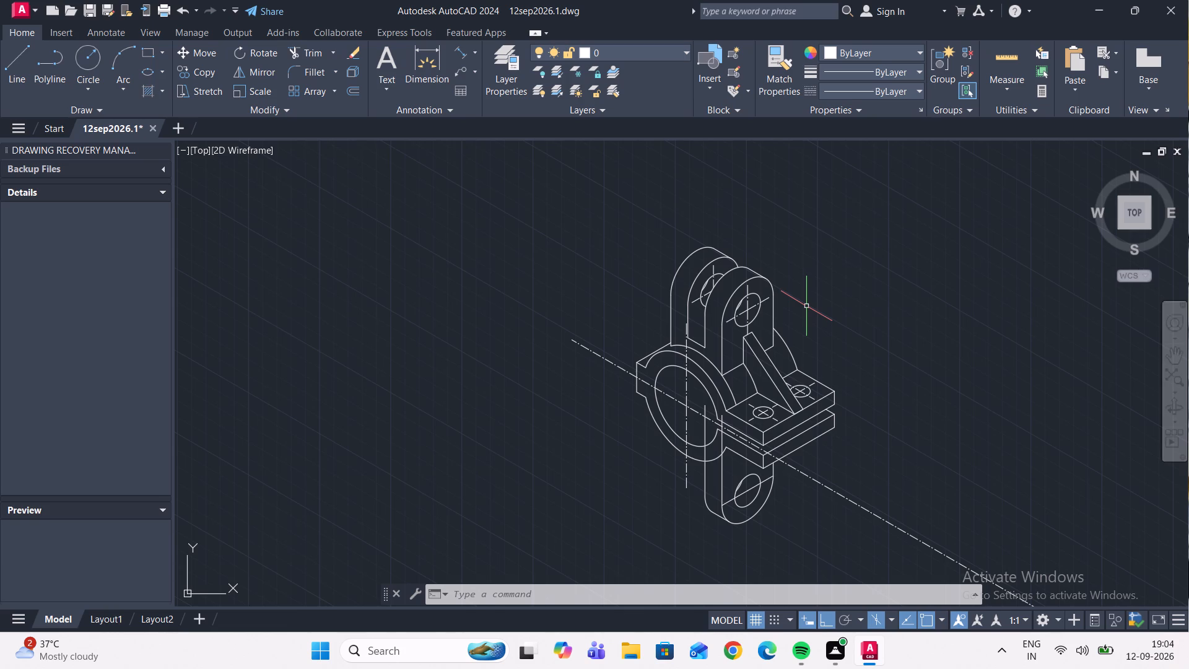
{"action": "scroll", "coordinate": [756, 474], "scroll_direction": "down", "scroll_amount": 2}
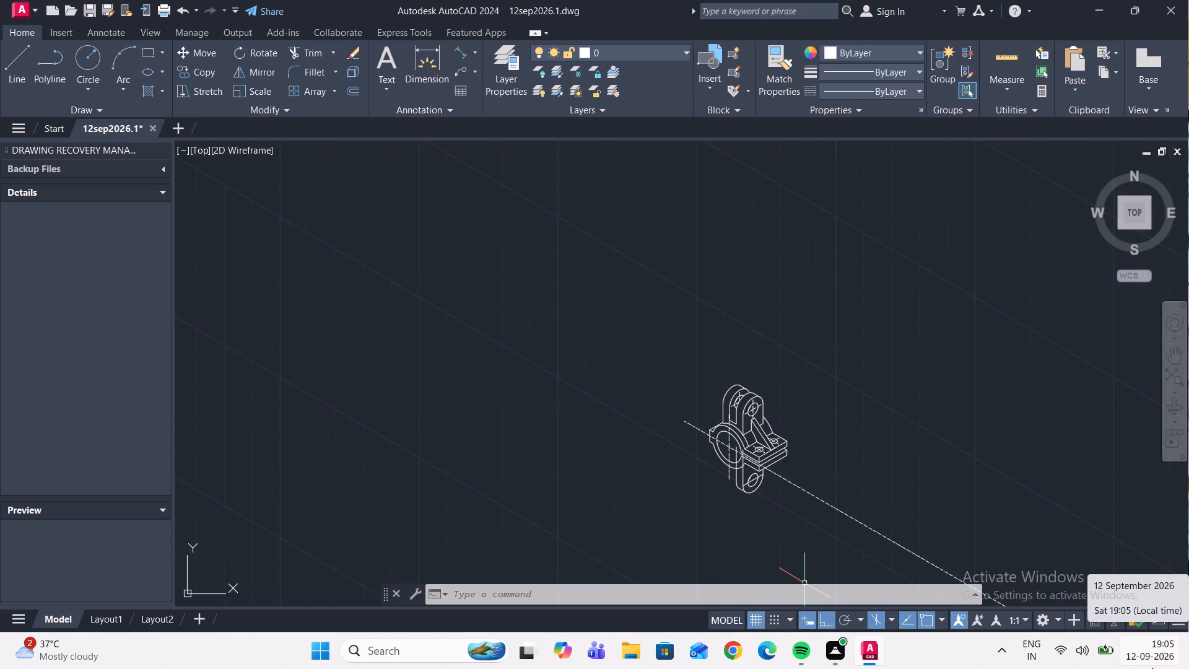
{"action": "scroll", "coordinate": [1086, 554], "scroll_direction": "down", "scroll_amount": 1}
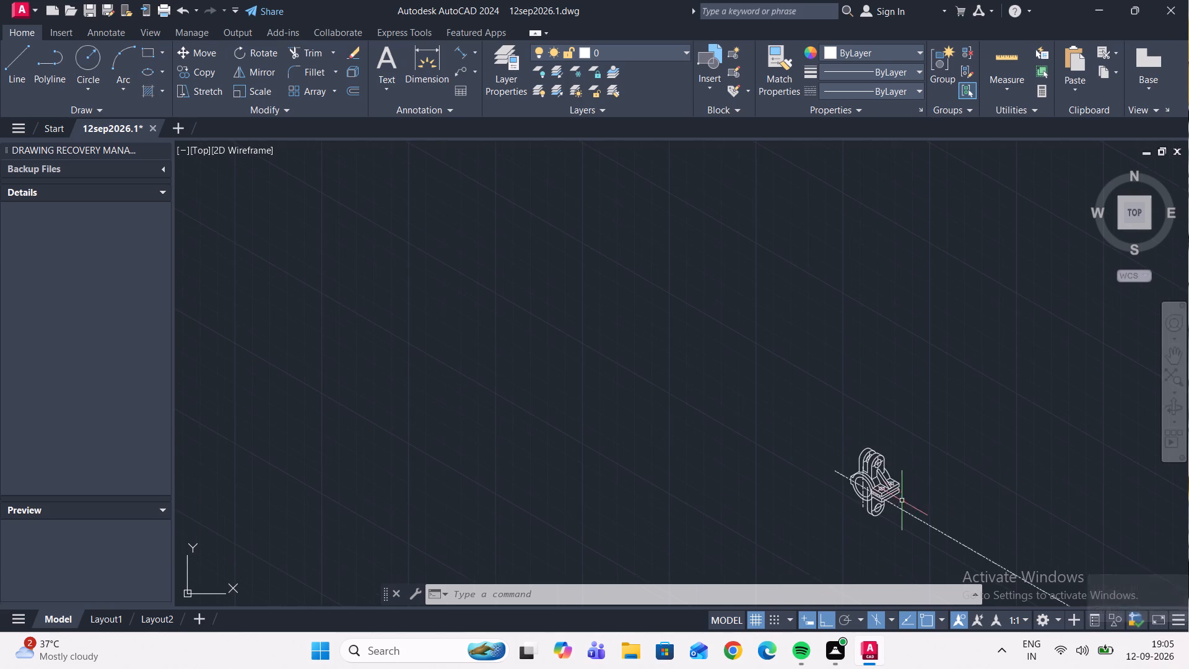
{"action": "scroll", "coordinate": [894, 514], "scroll_direction": "up", "scroll_amount": 4}
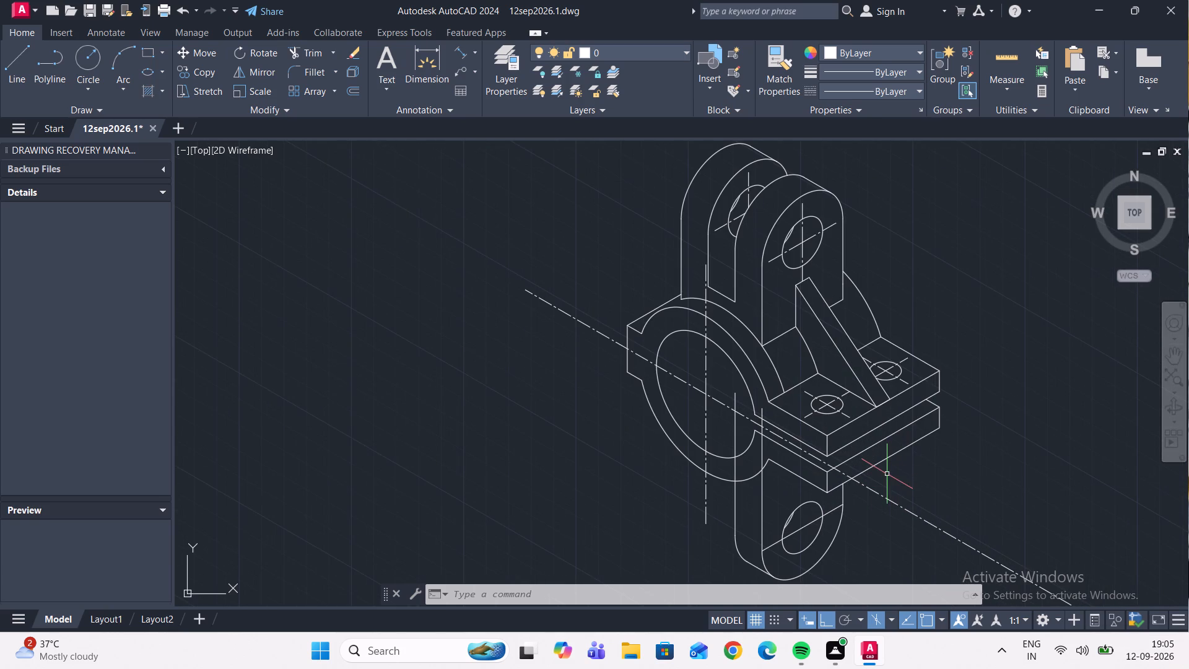
{"action": "scroll", "coordinate": [736, 412], "scroll_direction": "up", "scroll_amount": 2}
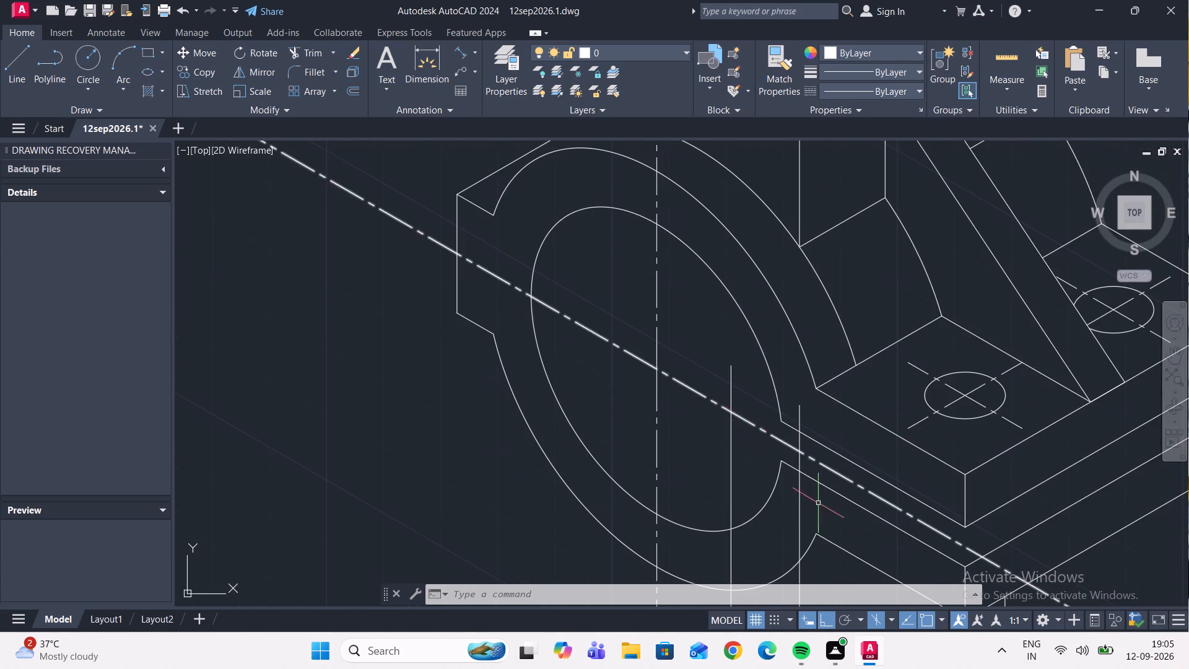
{"action": "left_click", "coordinate": [301, 53]}
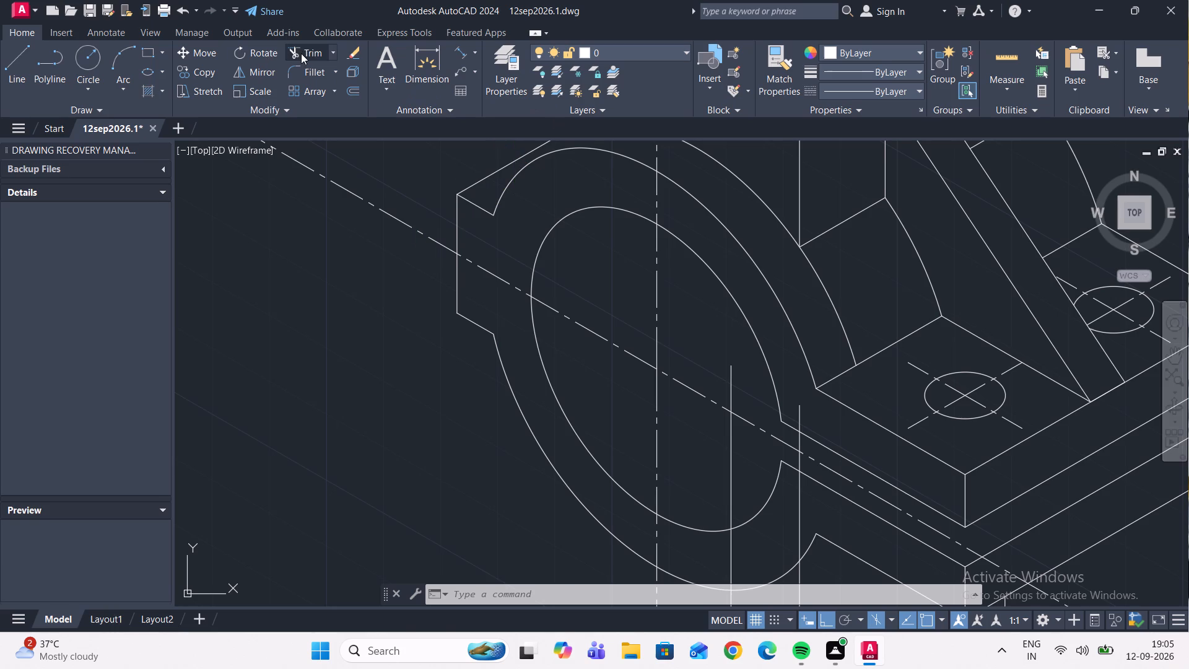
{"action": "left_click", "coordinate": [731, 395]}
{"action": "left_click", "coordinate": [800, 442]}
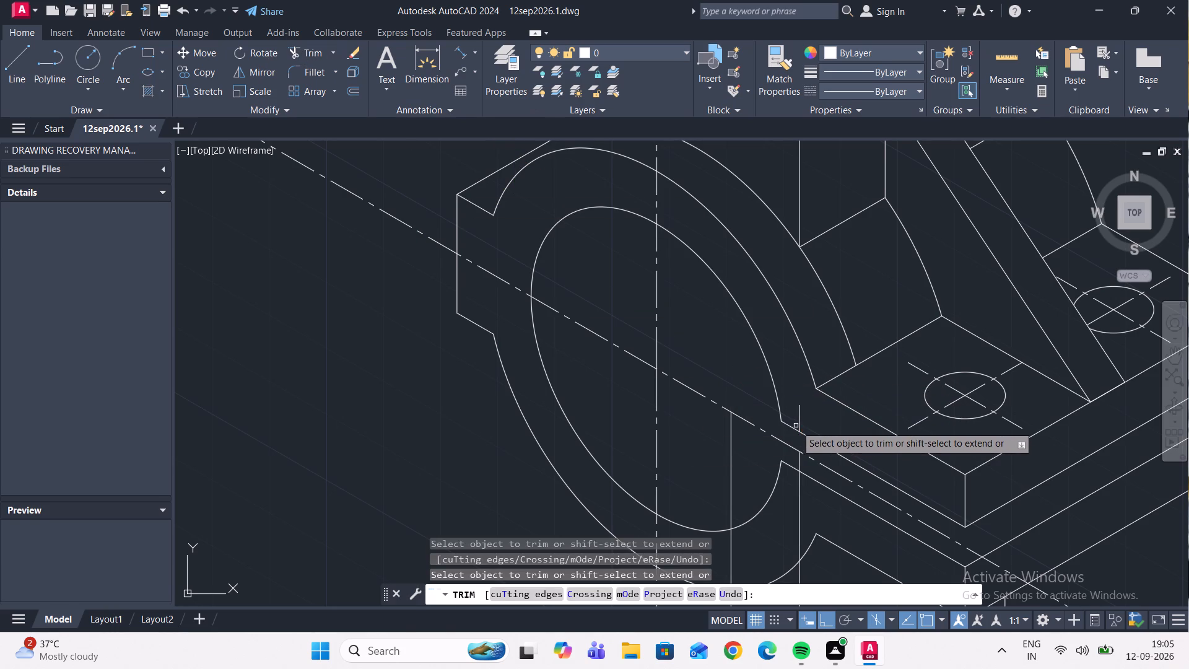
{"action": "left_click", "coordinate": [799, 419]}
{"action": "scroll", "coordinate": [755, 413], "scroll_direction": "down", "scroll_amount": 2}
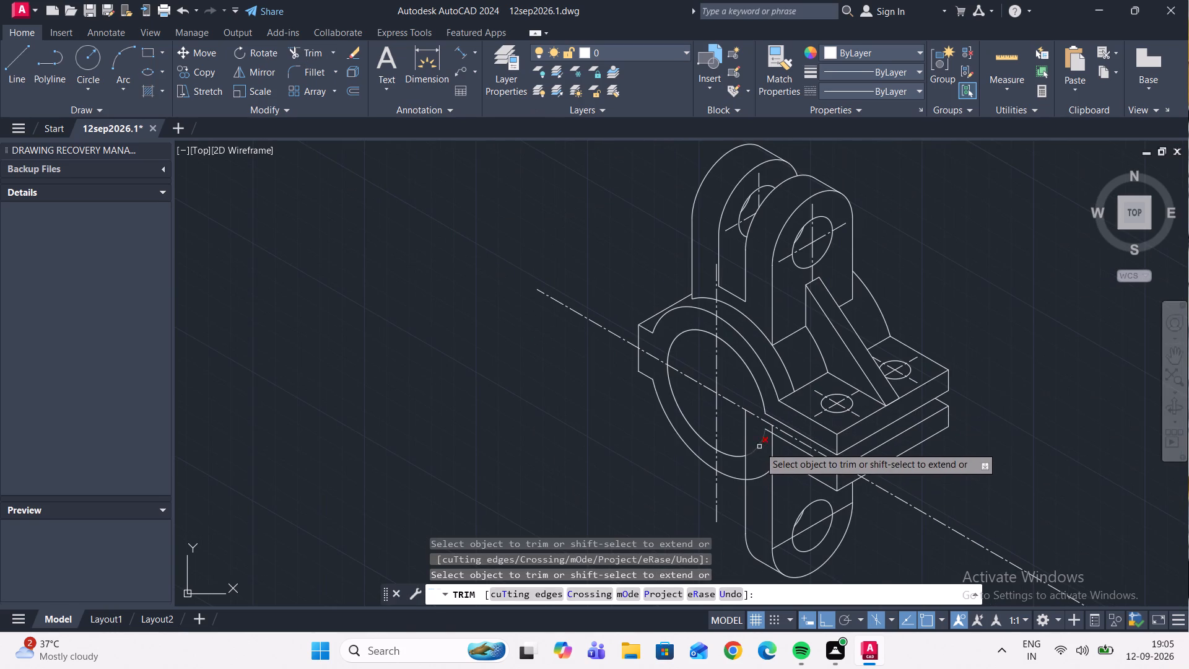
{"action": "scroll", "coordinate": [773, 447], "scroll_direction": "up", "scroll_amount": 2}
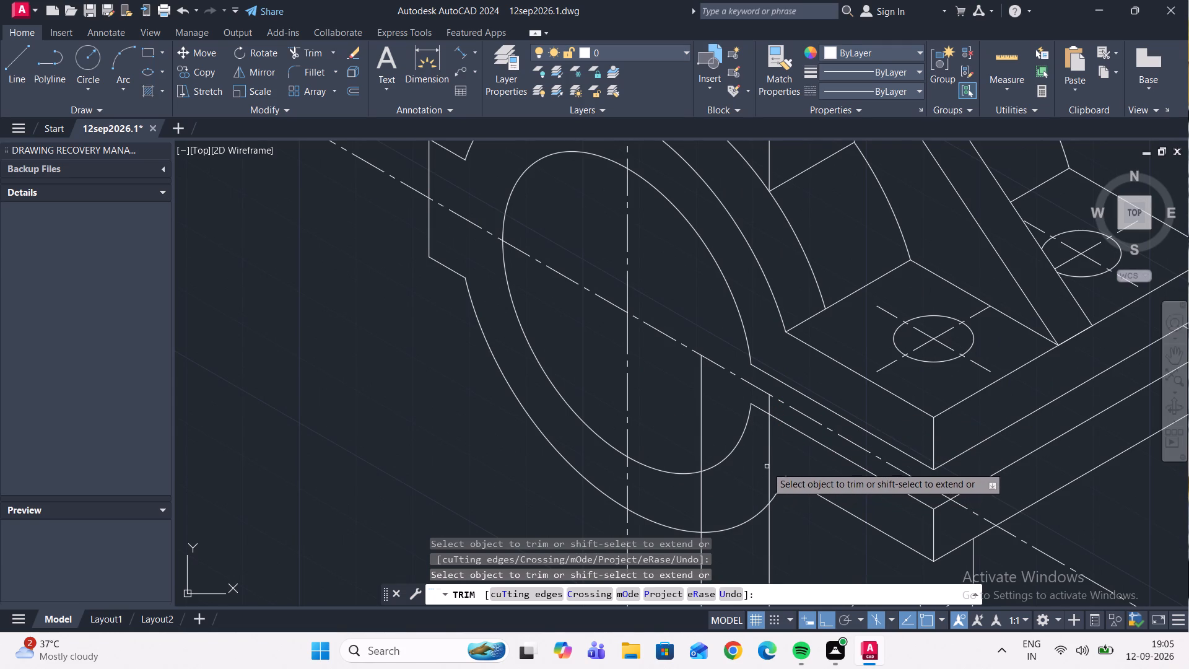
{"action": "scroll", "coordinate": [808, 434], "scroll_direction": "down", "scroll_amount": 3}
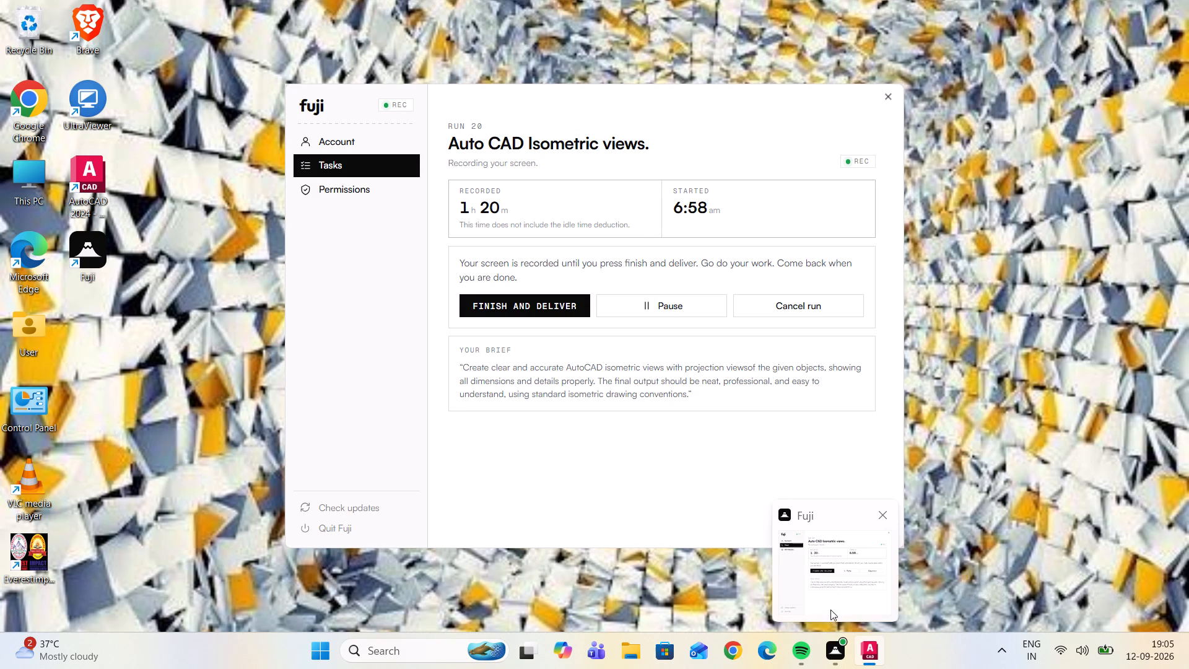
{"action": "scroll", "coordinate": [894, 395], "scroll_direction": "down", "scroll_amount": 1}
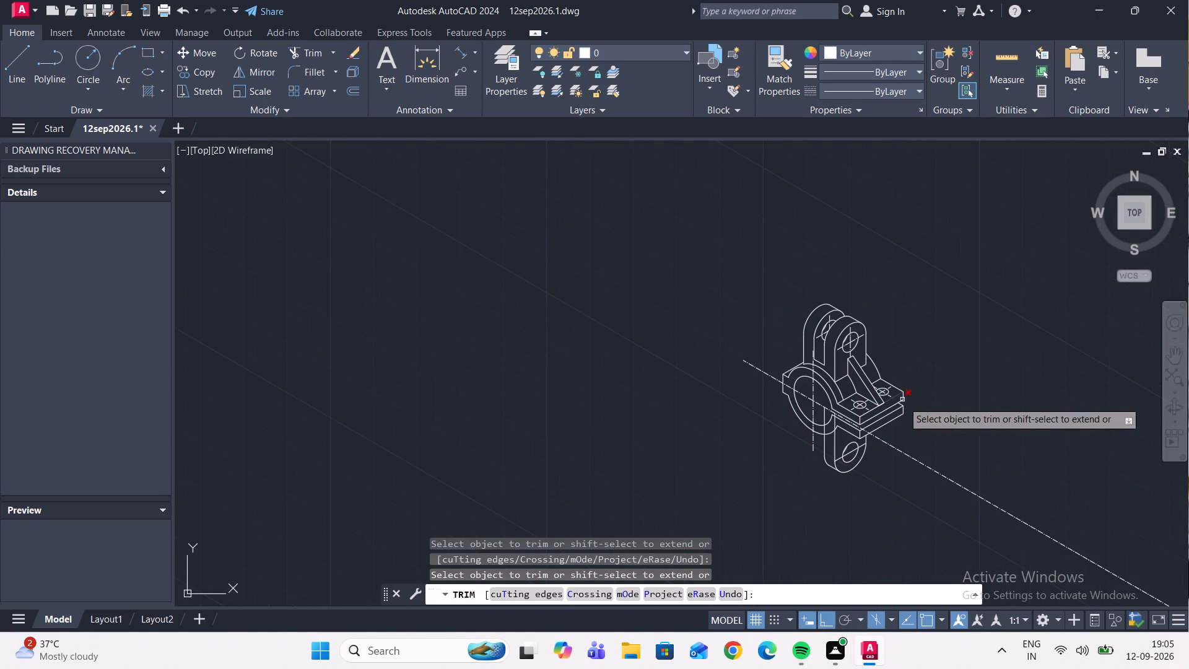
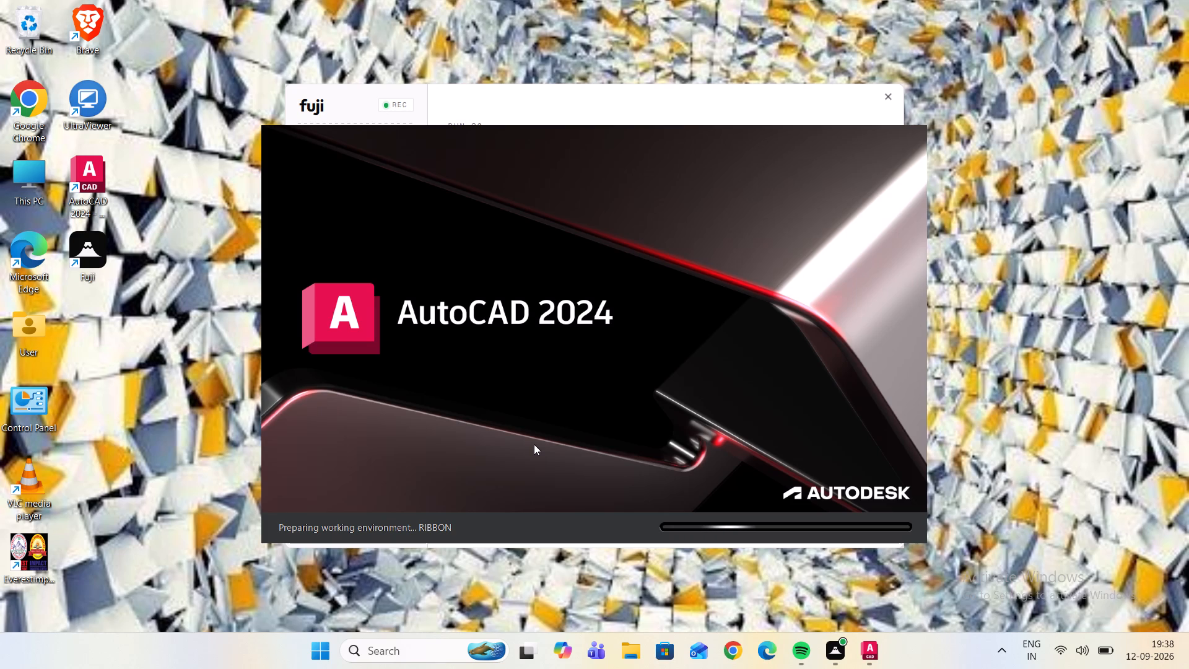
Dismiss the drawing recovery notice and start a new blank drawing.
{"action": "scroll", "coordinate": [529, 452], "scroll_direction": "up", "scroll_amount": 2}
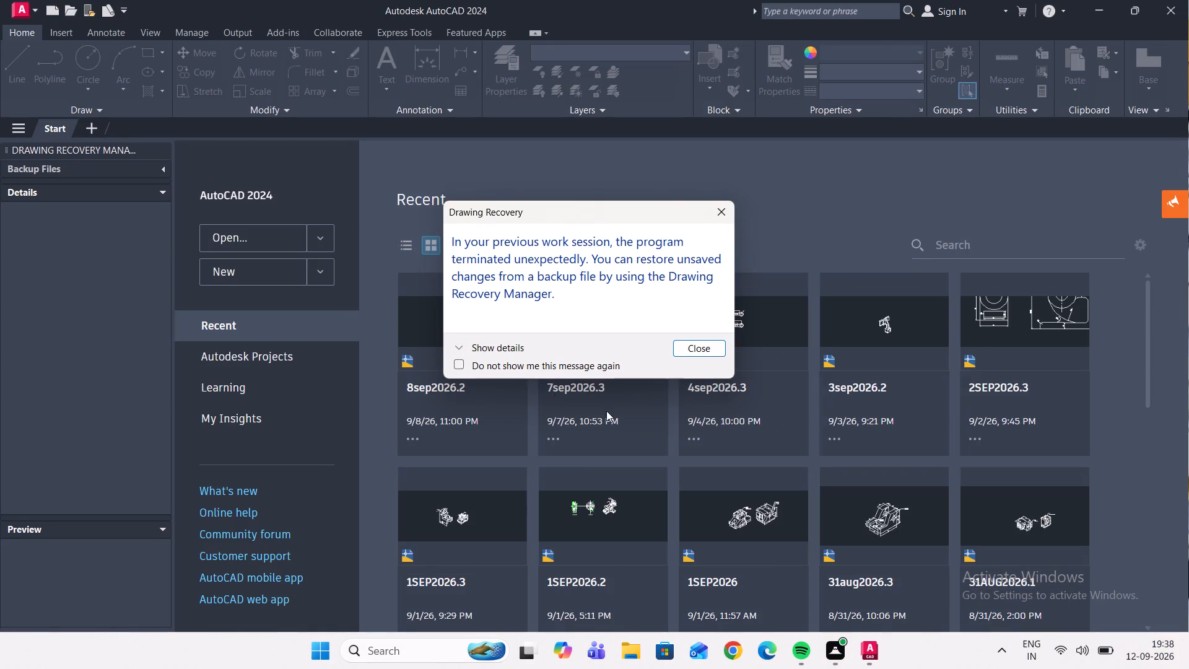
{"action": "left_click", "coordinate": [713, 213]}
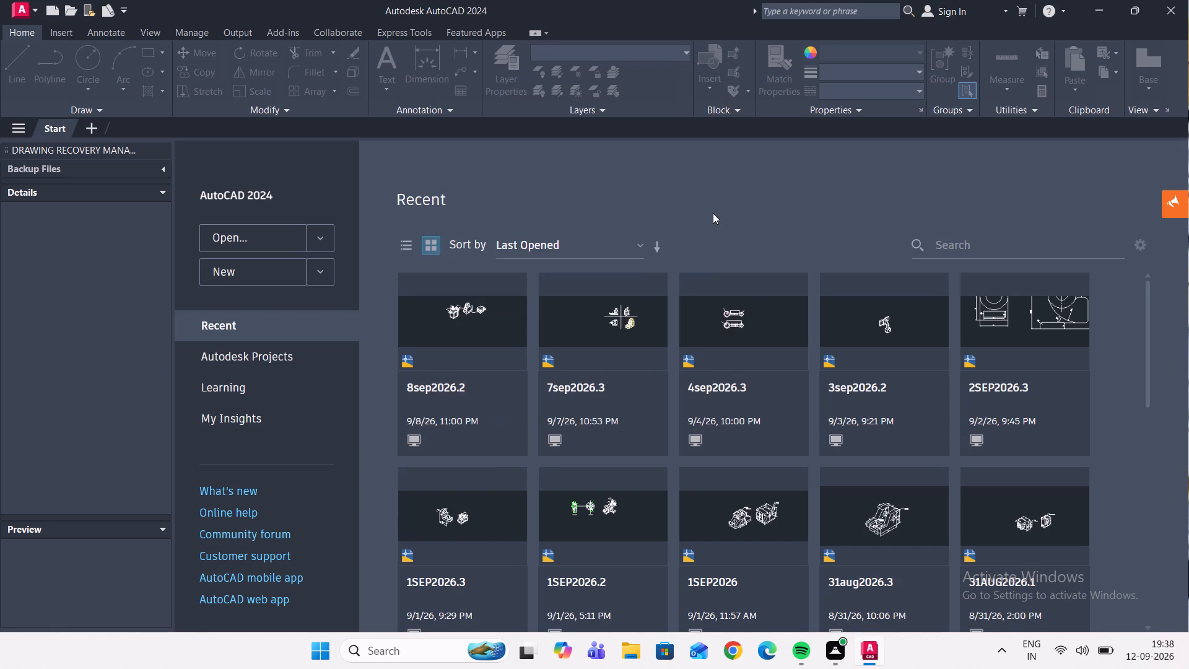
{"action": "double_click", "coordinate": [257, 266]}
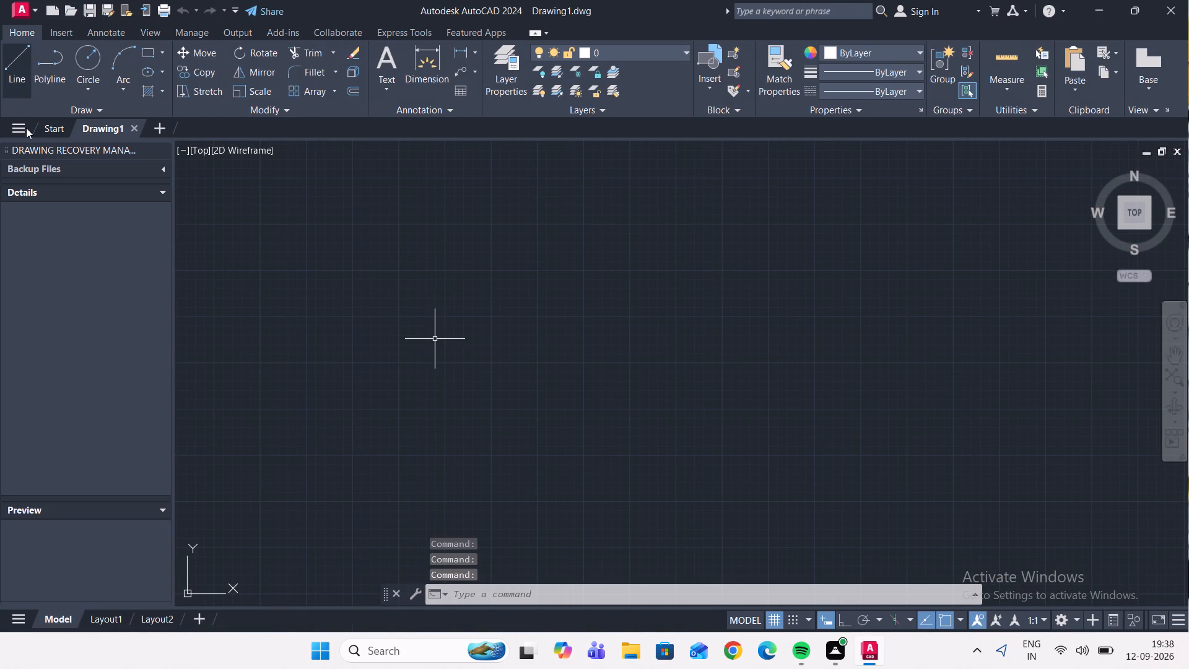
Open the existing drawing 12sep2026.1 from the Documents folder.
{"action": "left_click", "coordinate": [28, 13]}
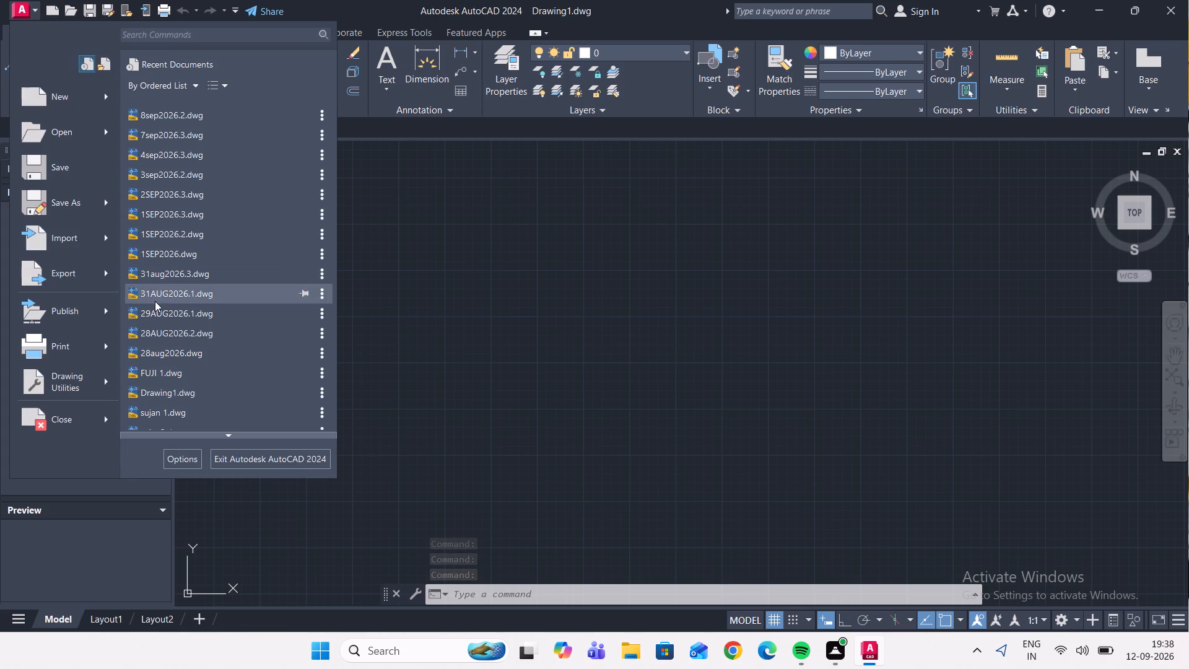
{"action": "scroll", "coordinate": [180, 259], "scroll_direction": "down", "scroll_amount": 5}
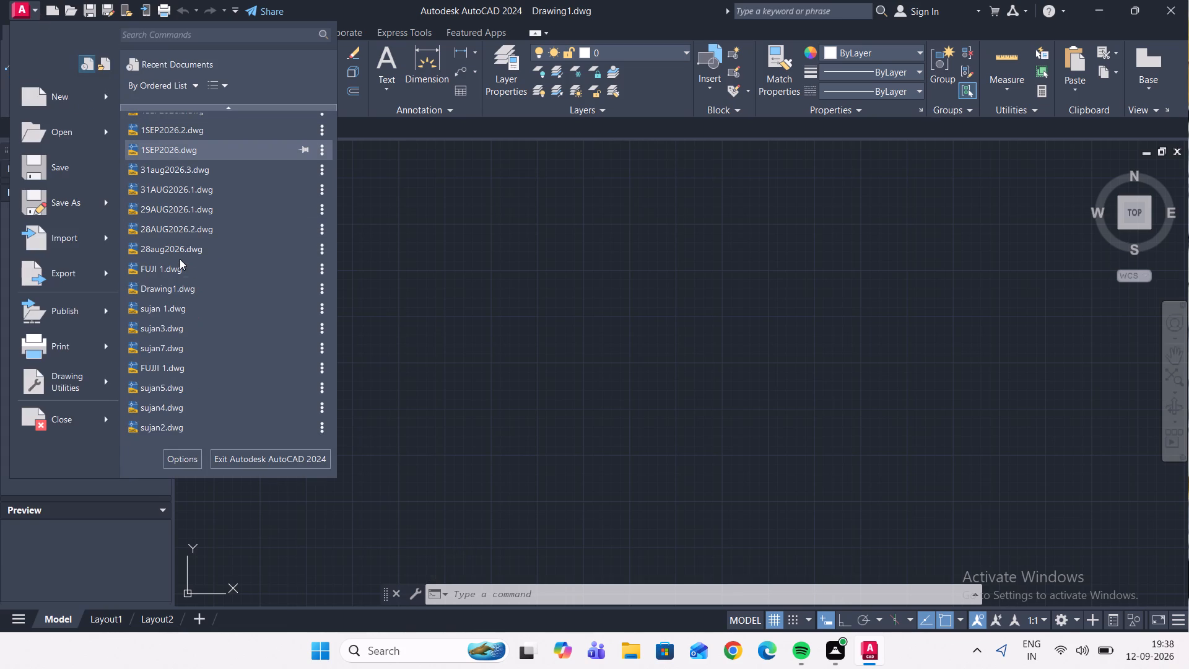
{"action": "scroll", "coordinate": [177, 264], "scroll_direction": "down", "scroll_amount": 3}
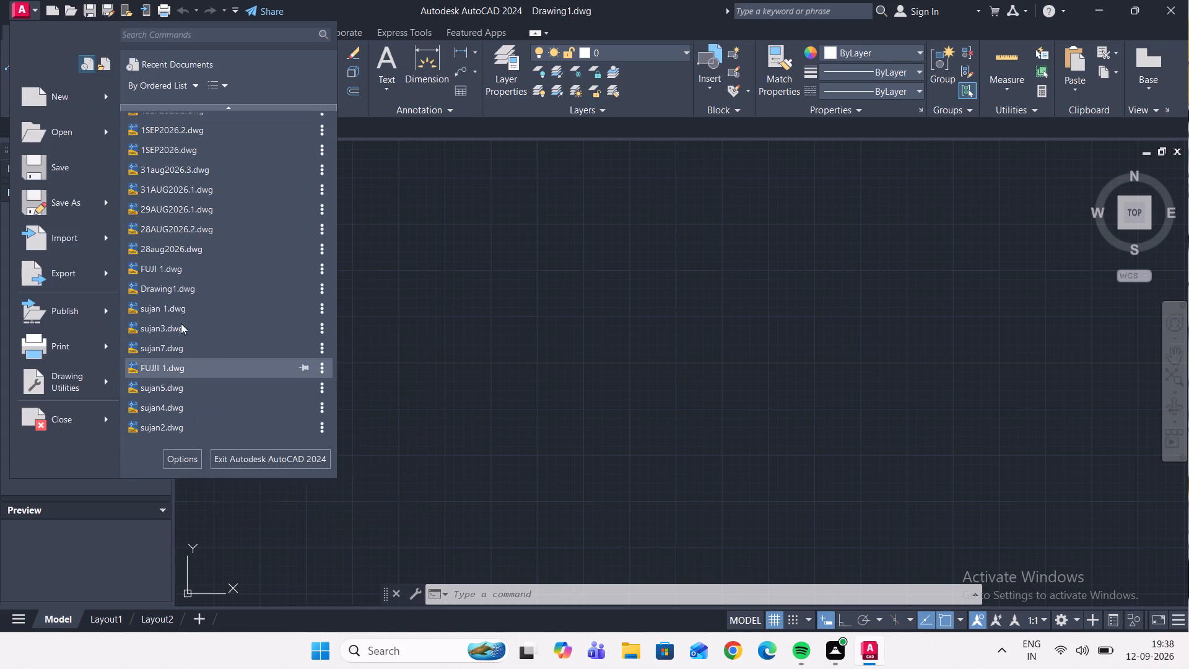
{"action": "scroll", "coordinate": [206, 218], "scroll_direction": "up", "scroll_amount": 6}
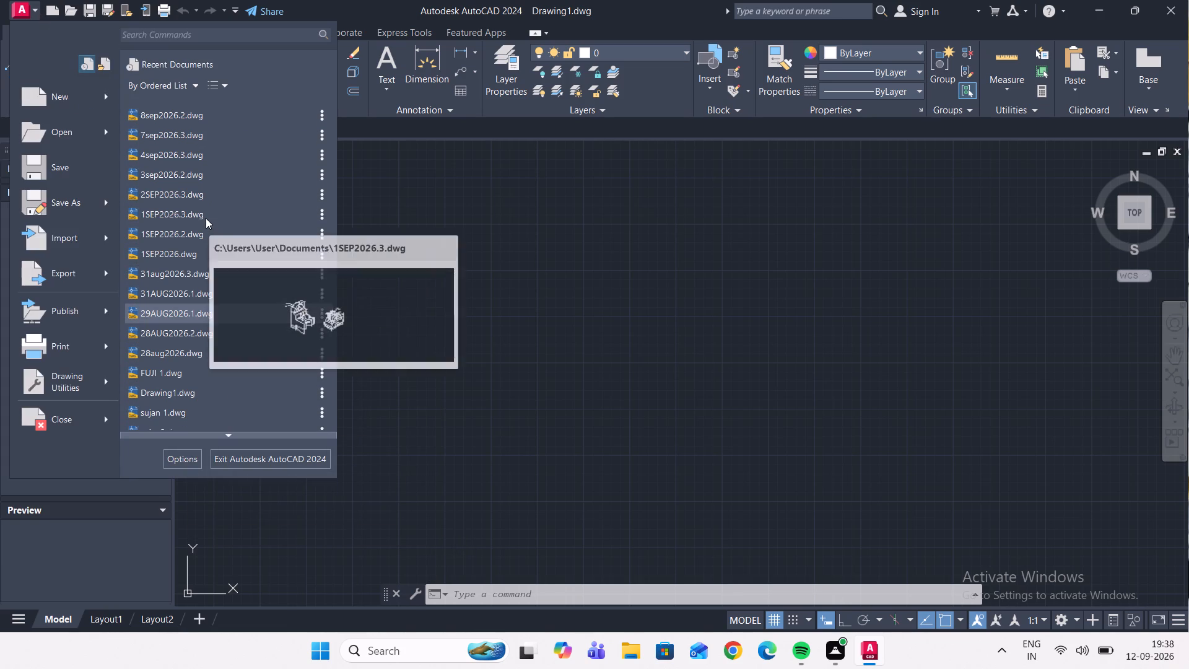
{"action": "scroll", "coordinate": [206, 218], "scroll_direction": "up", "scroll_amount": 3}
{"action": "left_click", "coordinate": [108, 138]}
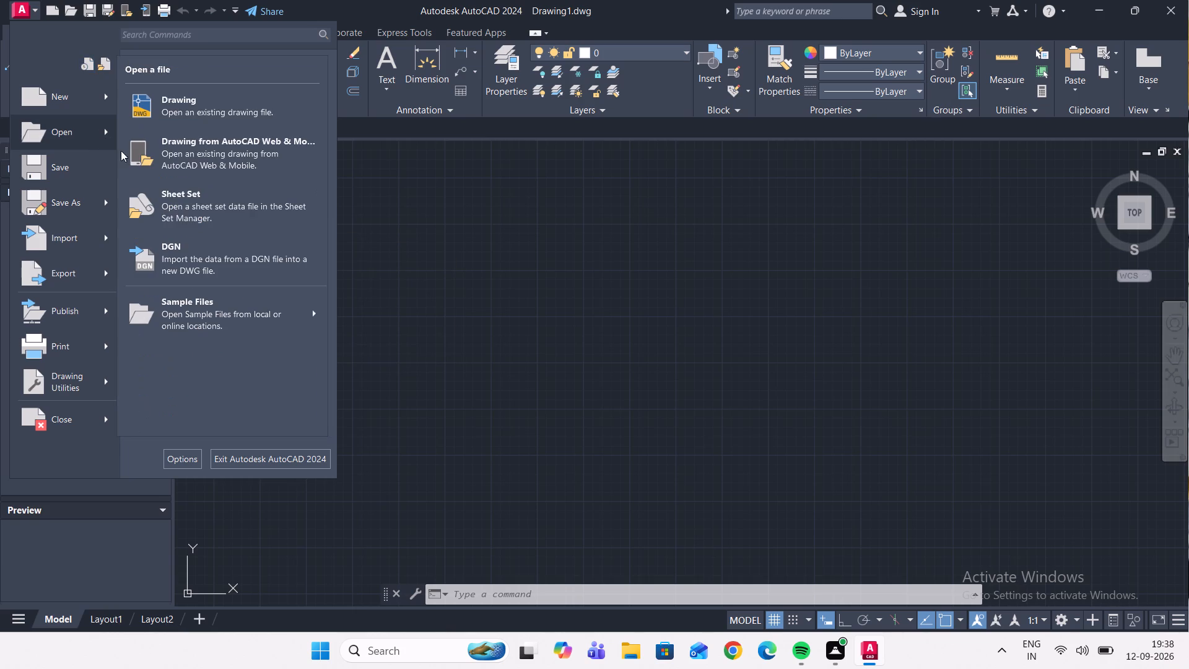
{"action": "left_click", "coordinate": [267, 111]}
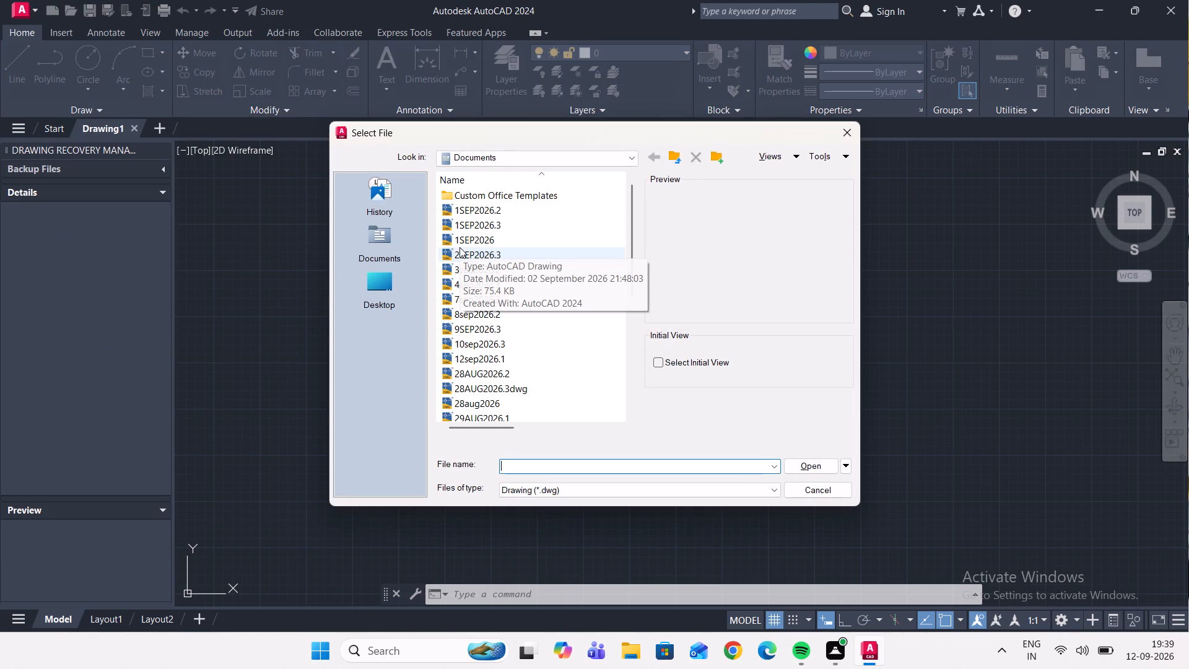
{"action": "double_click", "coordinate": [500, 362]}
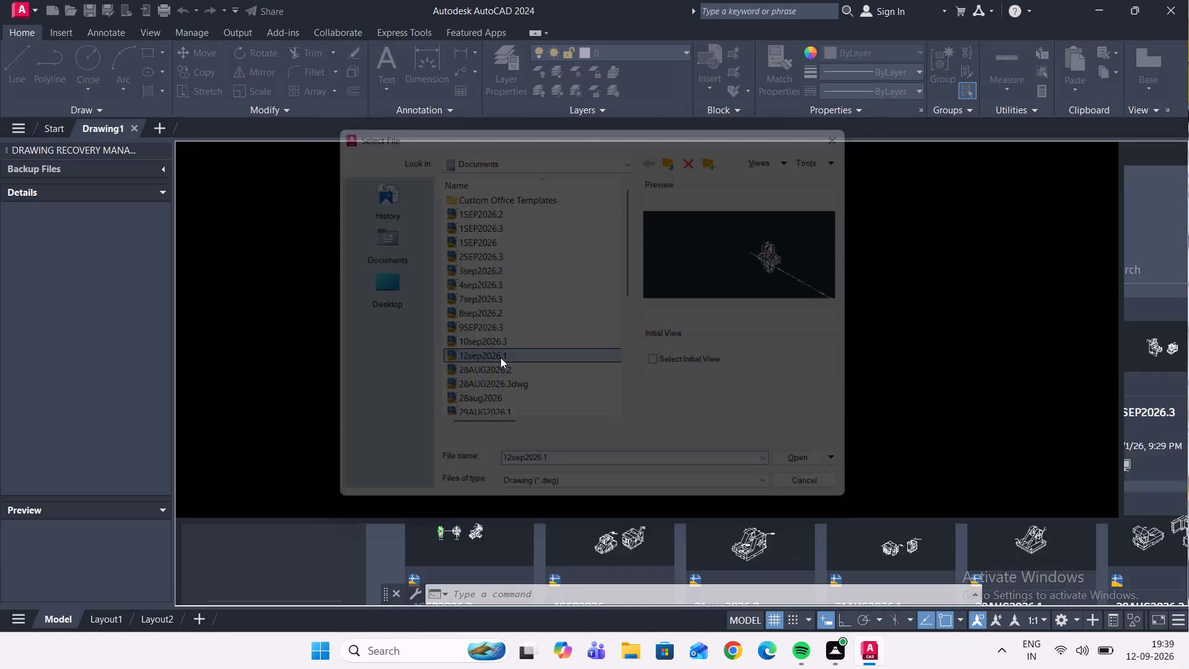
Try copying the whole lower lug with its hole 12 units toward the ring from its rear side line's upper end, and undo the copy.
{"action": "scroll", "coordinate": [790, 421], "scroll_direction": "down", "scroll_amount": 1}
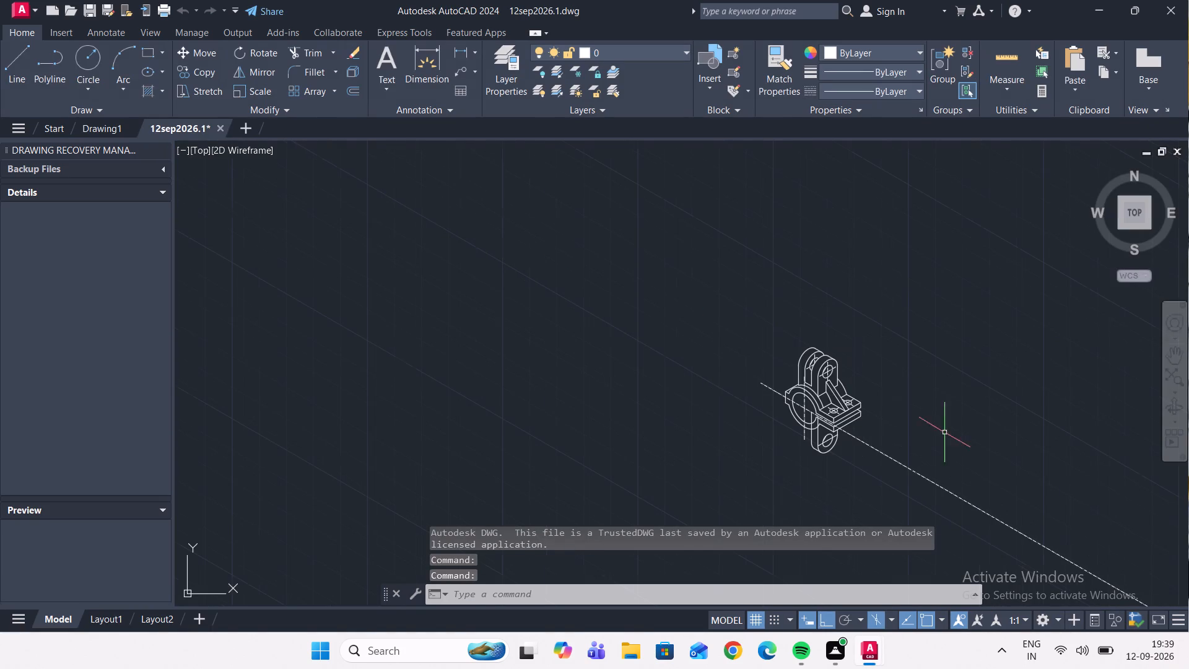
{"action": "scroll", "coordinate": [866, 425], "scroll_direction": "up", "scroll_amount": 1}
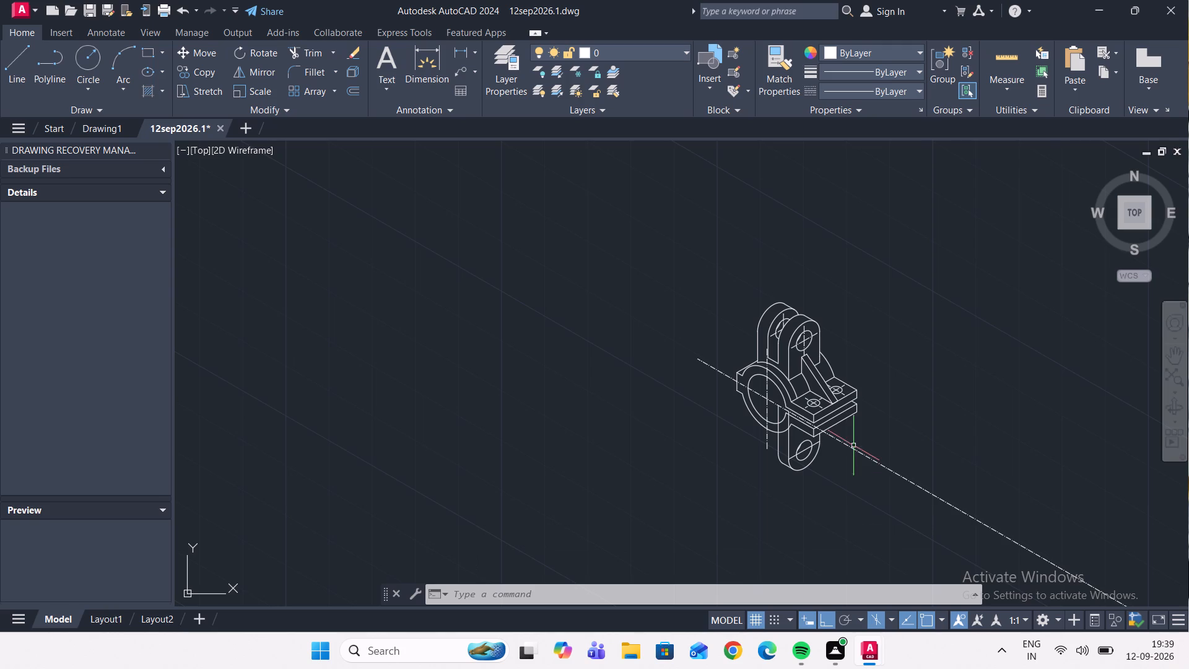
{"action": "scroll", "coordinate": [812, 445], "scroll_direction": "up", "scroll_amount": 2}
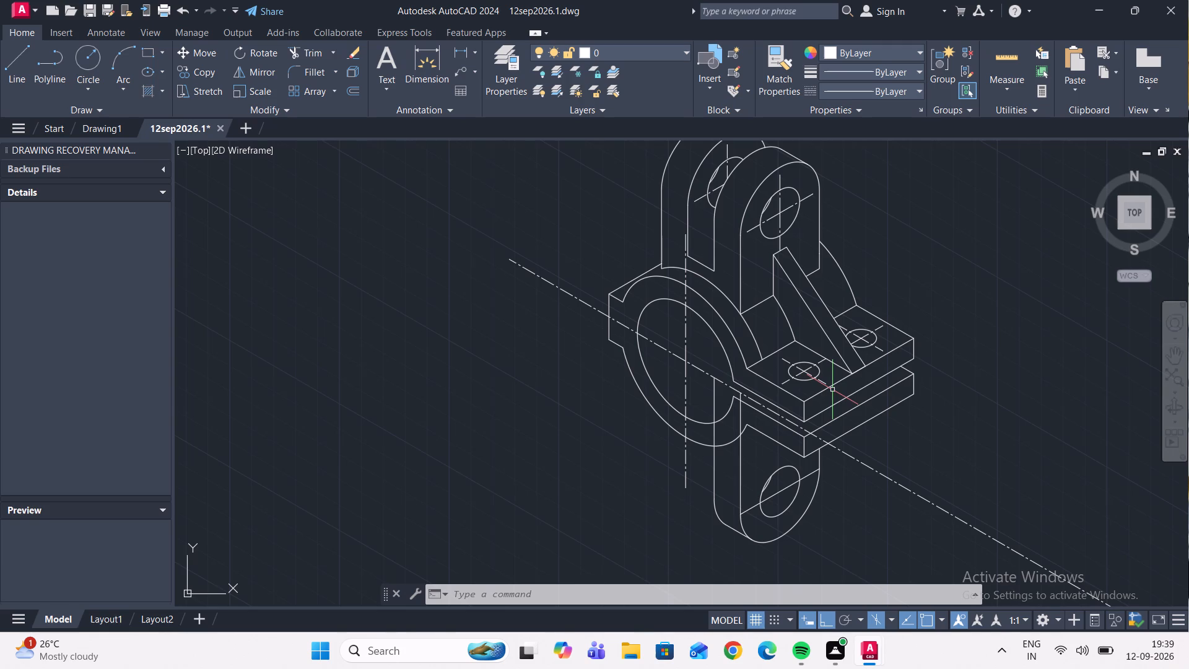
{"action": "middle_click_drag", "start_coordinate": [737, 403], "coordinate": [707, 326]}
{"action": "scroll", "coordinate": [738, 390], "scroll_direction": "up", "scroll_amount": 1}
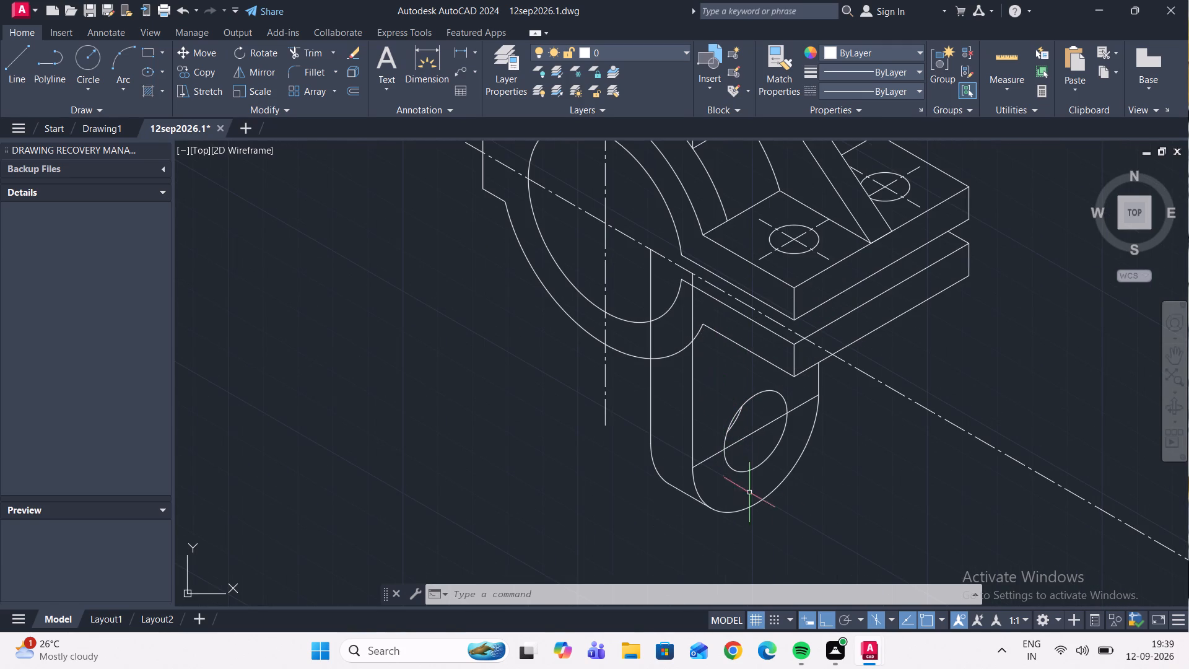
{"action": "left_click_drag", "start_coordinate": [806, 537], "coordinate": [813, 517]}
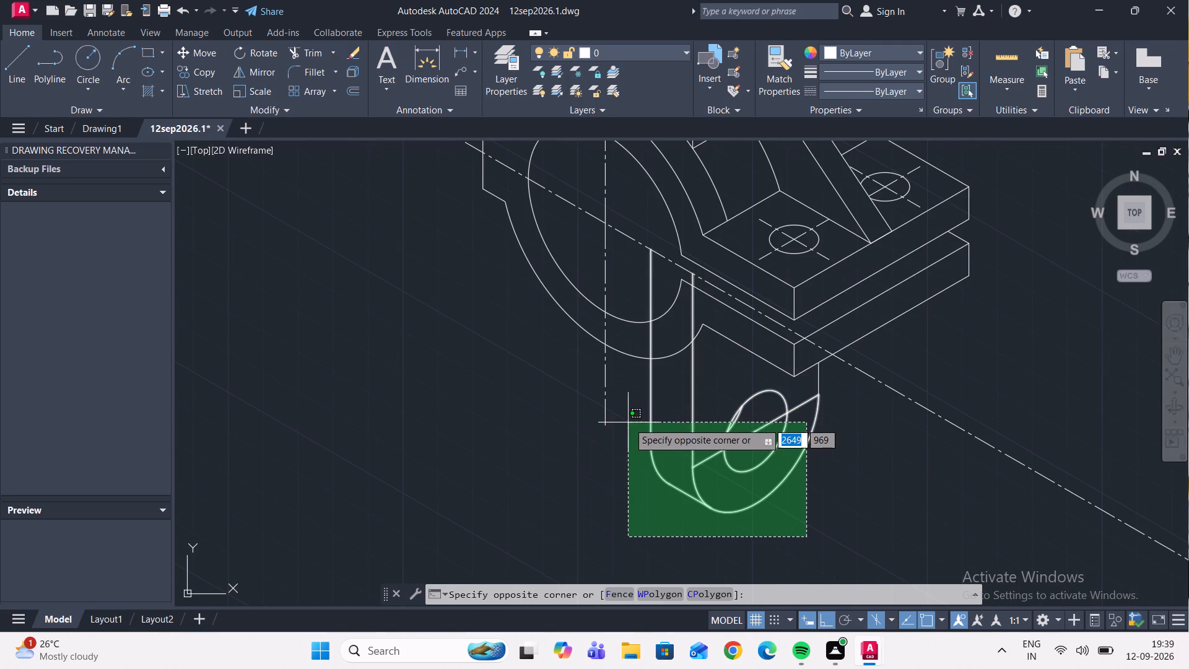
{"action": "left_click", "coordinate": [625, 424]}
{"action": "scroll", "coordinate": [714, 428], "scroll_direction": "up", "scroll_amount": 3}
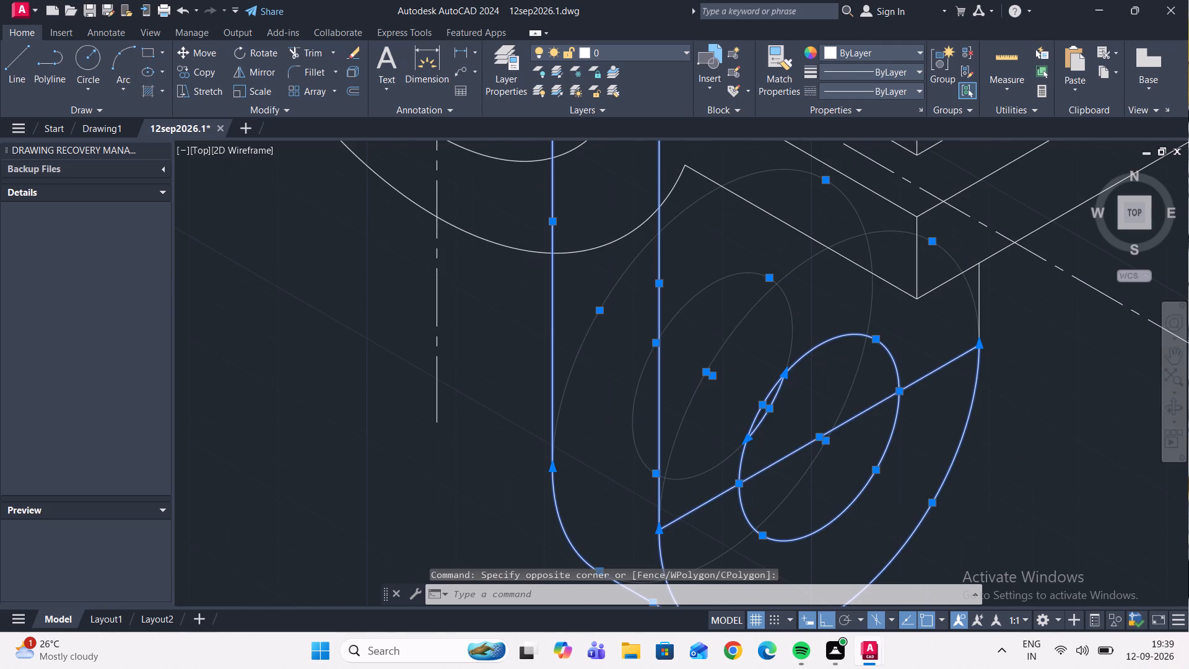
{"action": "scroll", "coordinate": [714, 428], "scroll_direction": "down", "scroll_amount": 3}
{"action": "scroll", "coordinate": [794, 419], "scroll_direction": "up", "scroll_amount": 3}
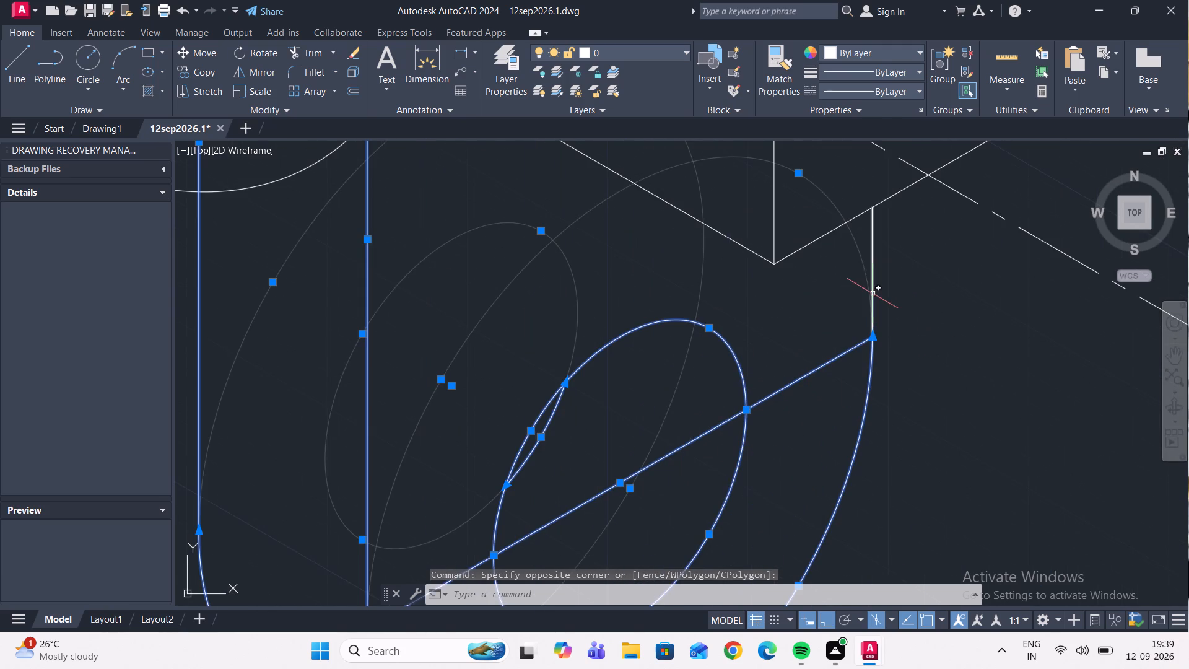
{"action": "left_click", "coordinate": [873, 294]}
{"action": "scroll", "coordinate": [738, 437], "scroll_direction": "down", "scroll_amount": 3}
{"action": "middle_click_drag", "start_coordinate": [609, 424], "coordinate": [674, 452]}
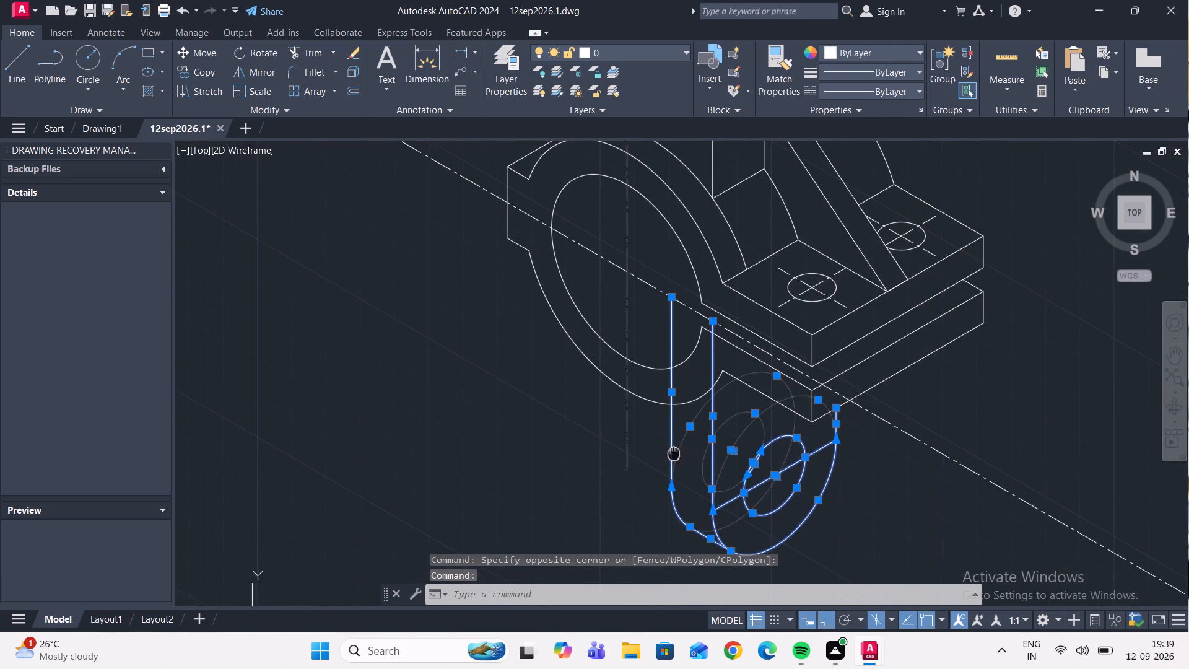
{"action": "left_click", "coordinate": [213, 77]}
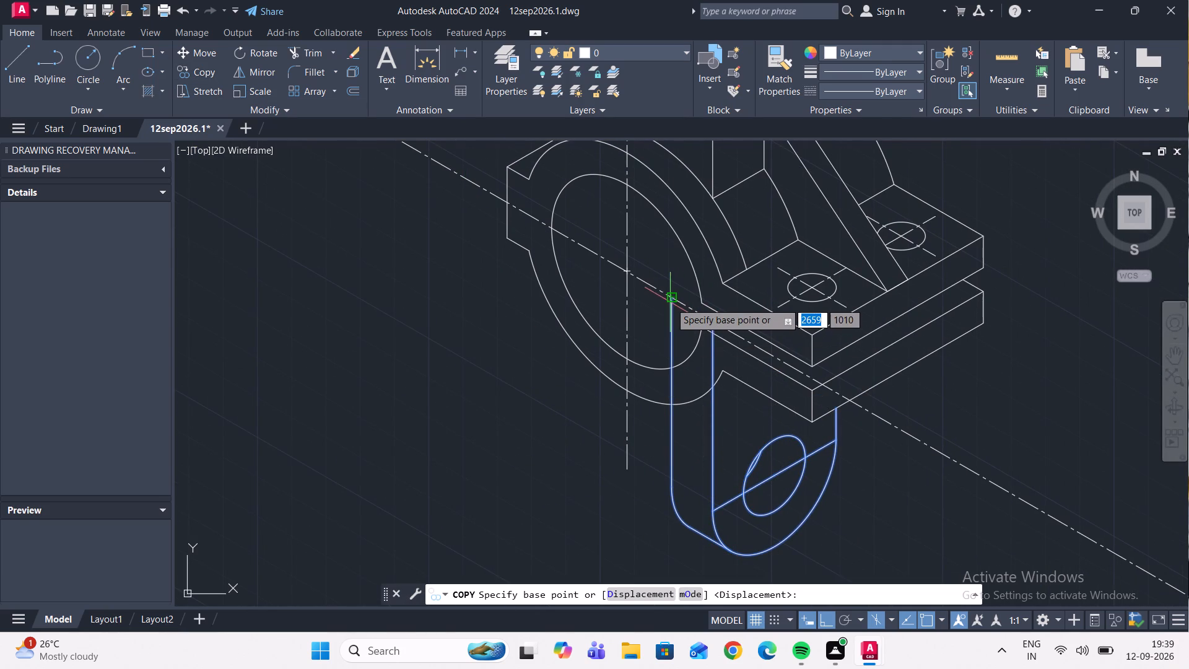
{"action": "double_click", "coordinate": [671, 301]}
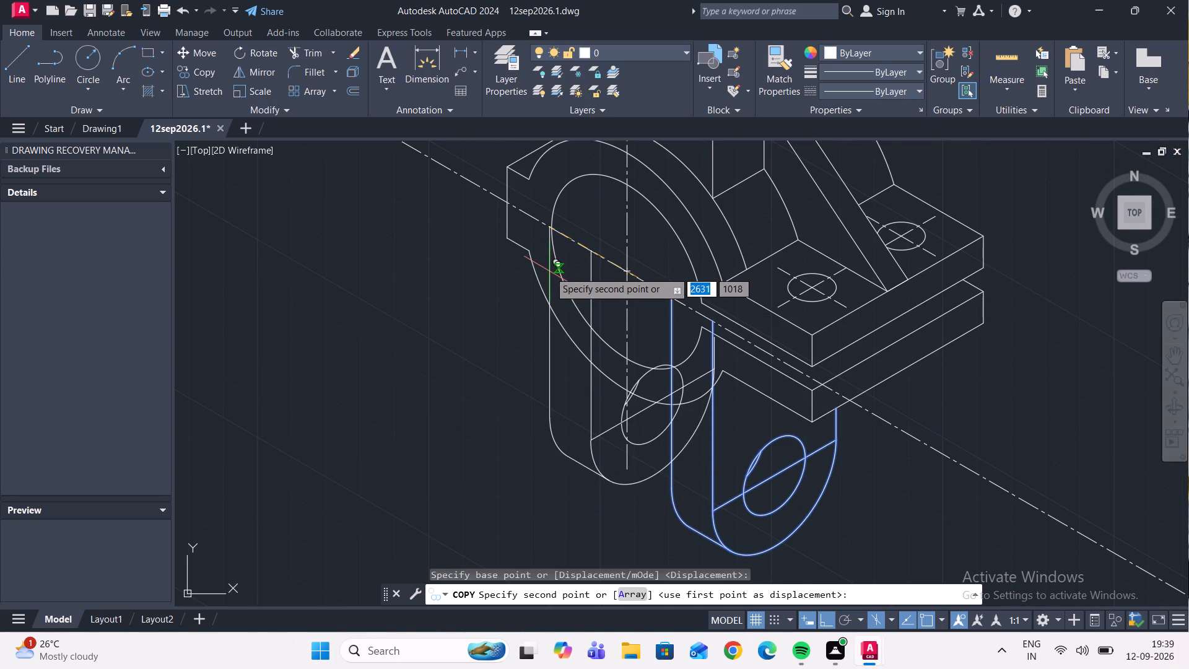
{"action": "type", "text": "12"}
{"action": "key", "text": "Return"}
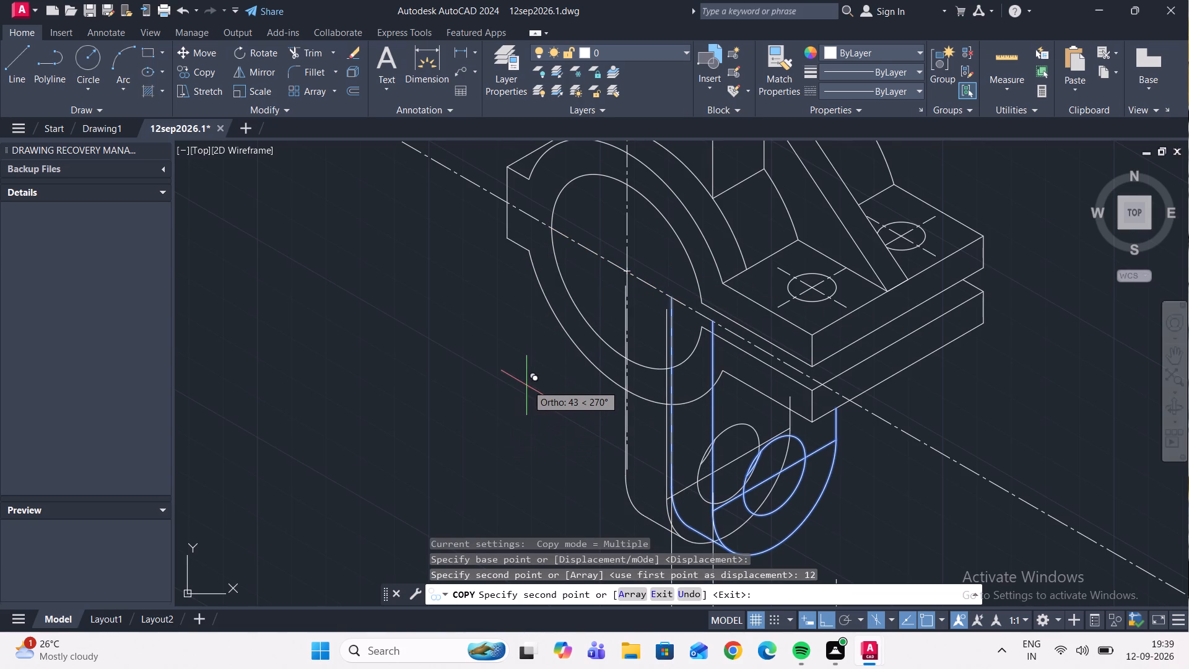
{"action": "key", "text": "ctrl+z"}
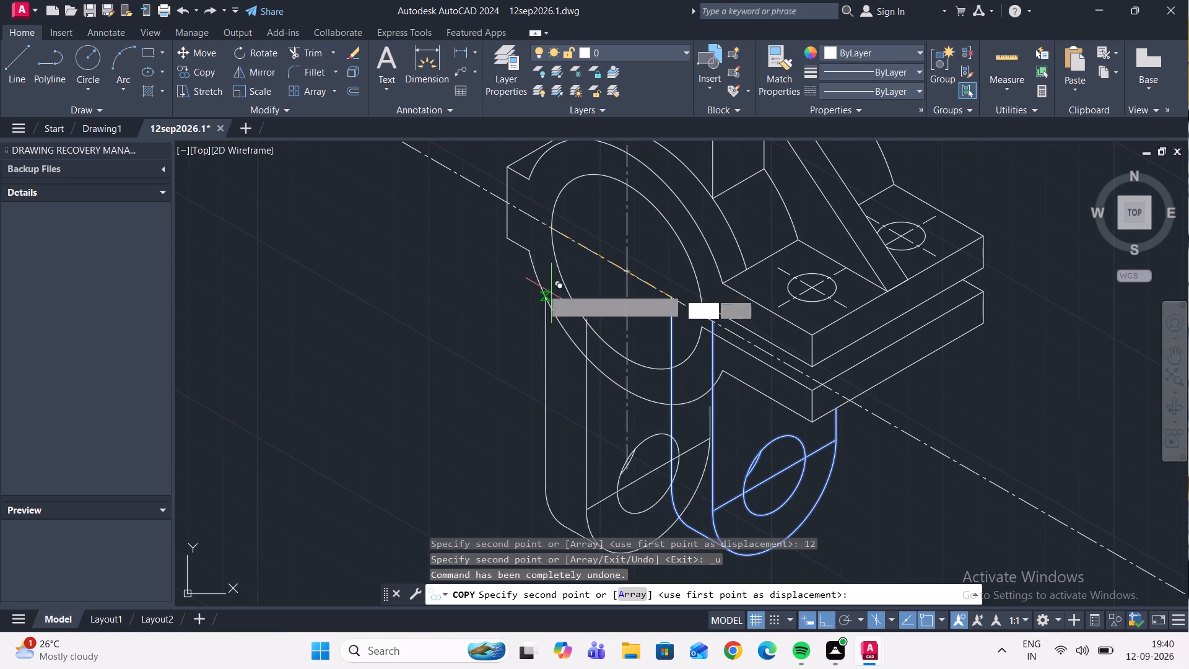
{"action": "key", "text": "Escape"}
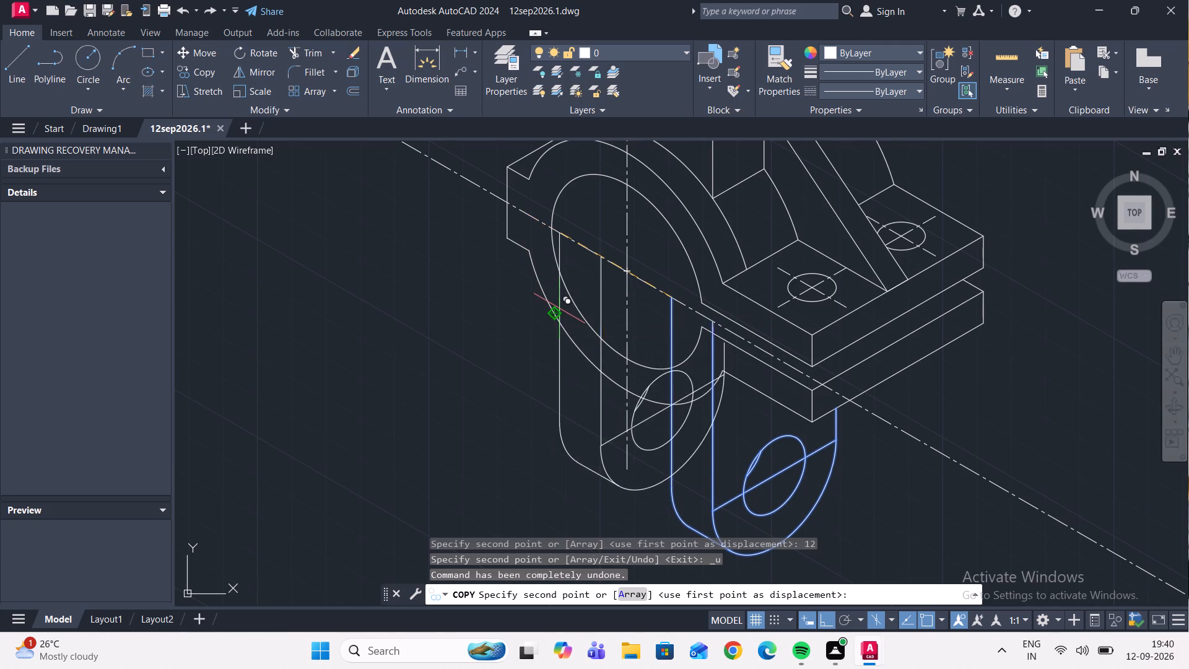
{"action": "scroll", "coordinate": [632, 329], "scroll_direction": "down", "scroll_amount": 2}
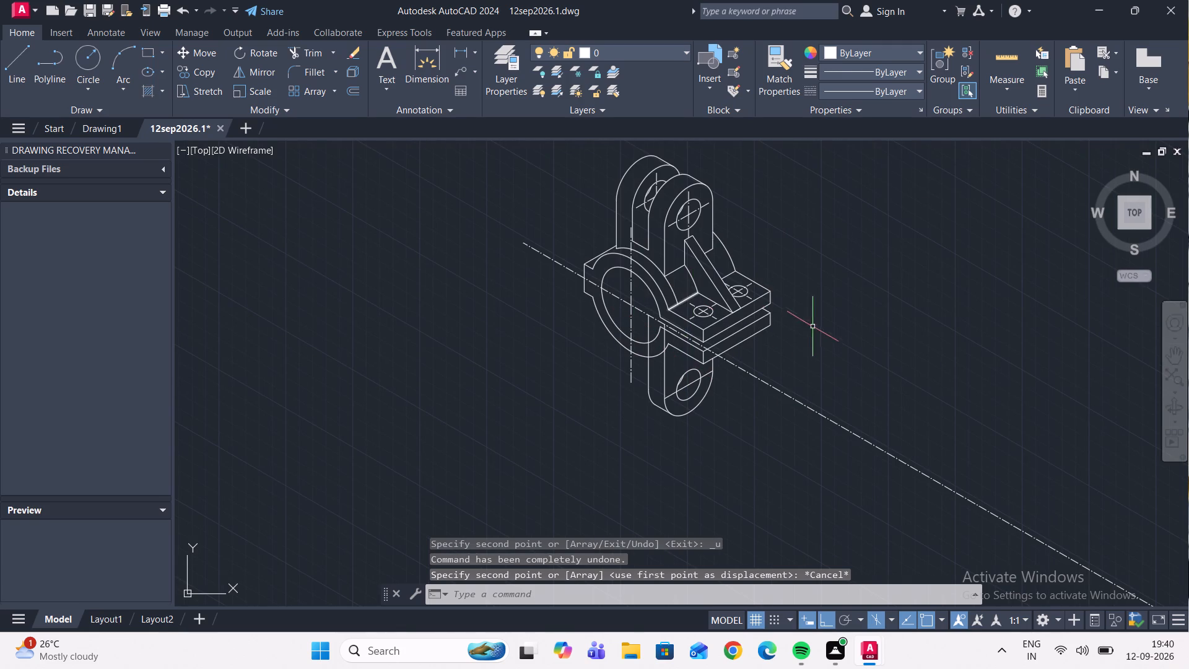
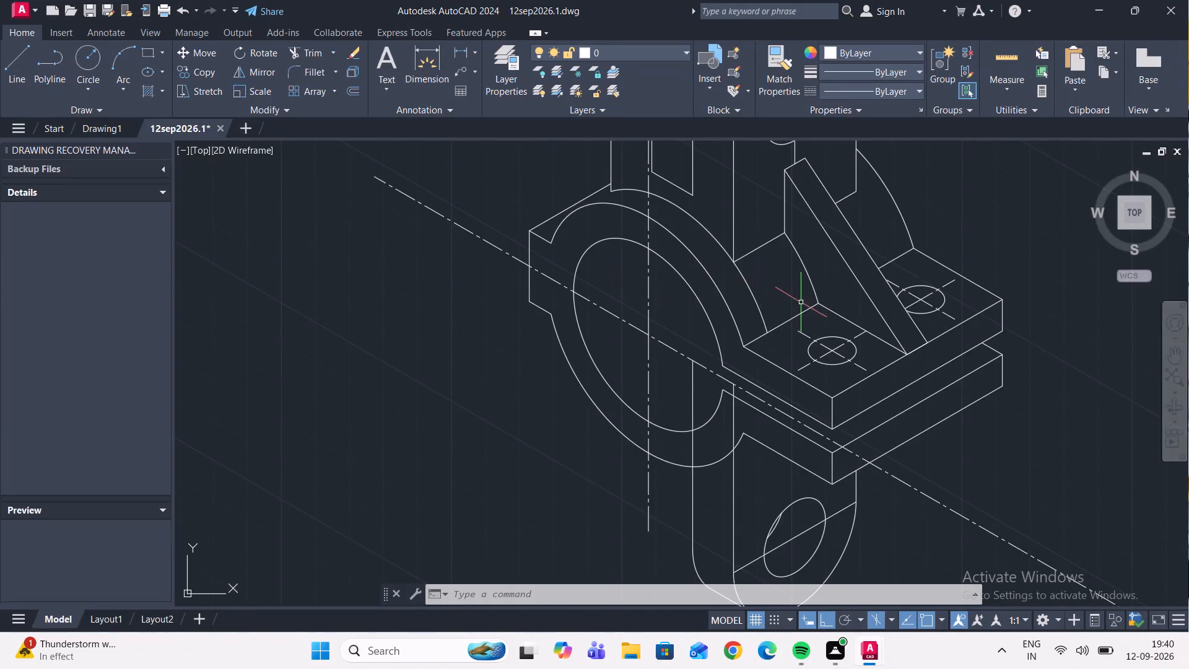
Trim the surplus arc segment between the upper lug's base and the top of the upper flange.
{"action": "left_click", "coordinate": [298, 48]}
{"action": "left_click", "coordinate": [758, 307]}
{"action": "scroll", "coordinate": [770, 338], "scroll_direction": "up", "scroll_amount": 3}
{"action": "scroll", "coordinate": [772, 350], "scroll_direction": "down", "scroll_amount": 2}
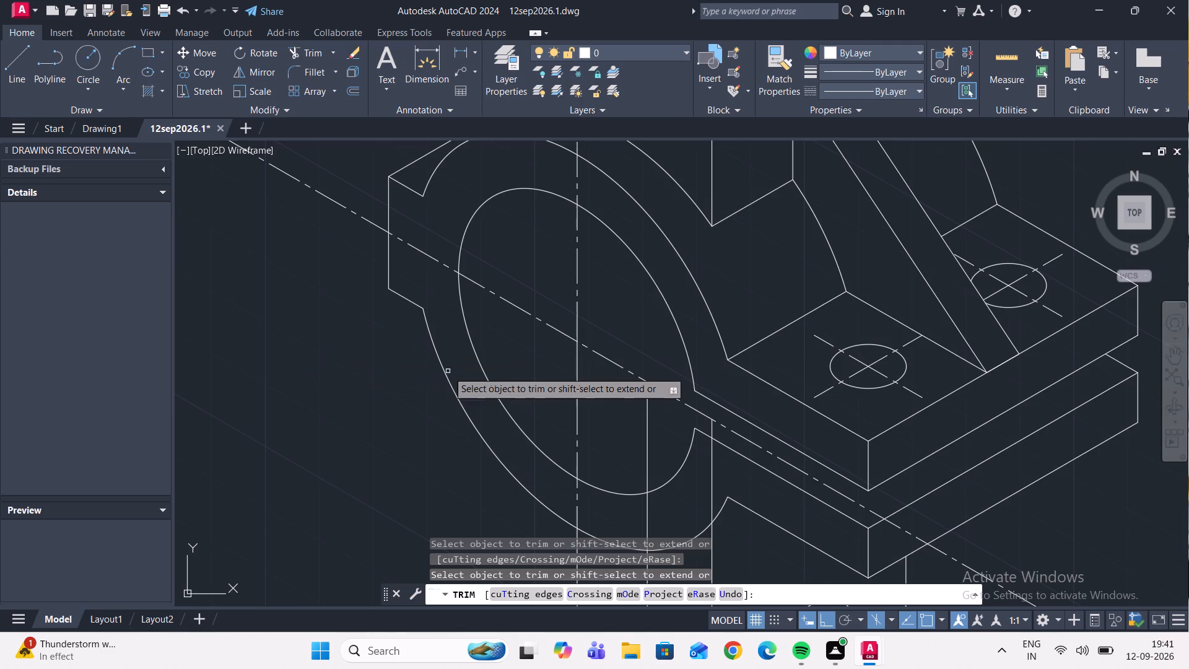
Trim the lower lug's front side line where it runs above the ring's outer edge and through the lower flange.
{"action": "scroll", "coordinate": [429, 374], "scroll_direction": "down", "scroll_amount": 2}
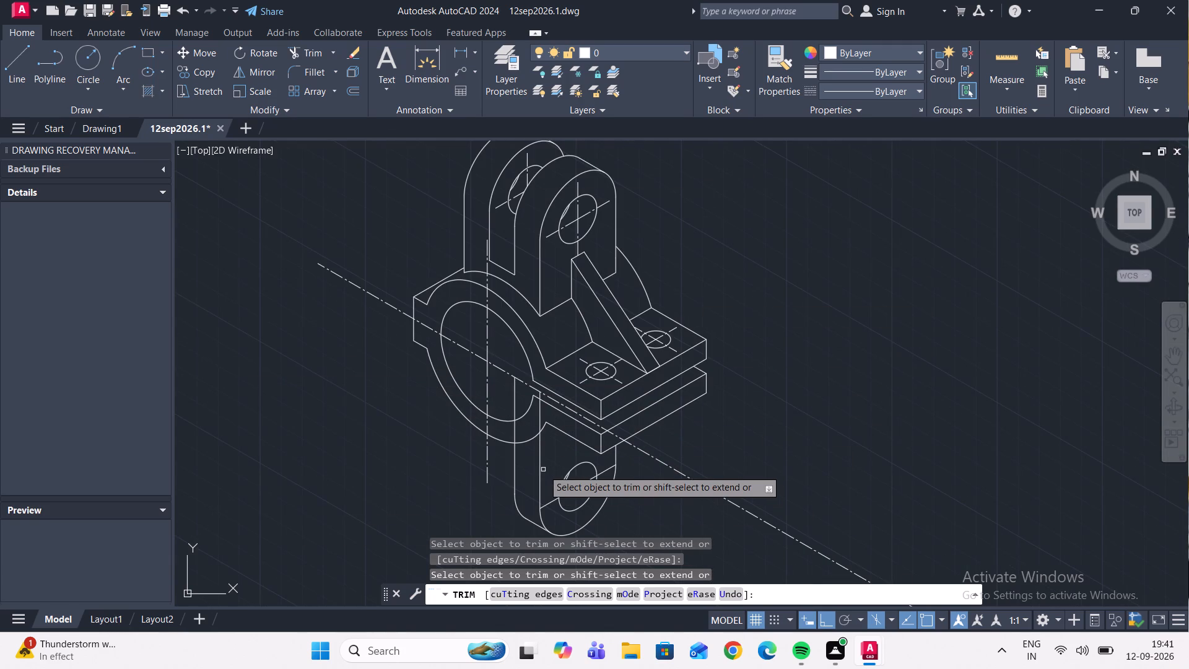
{"action": "scroll", "coordinate": [543, 469], "scroll_direction": "up", "scroll_amount": 1}
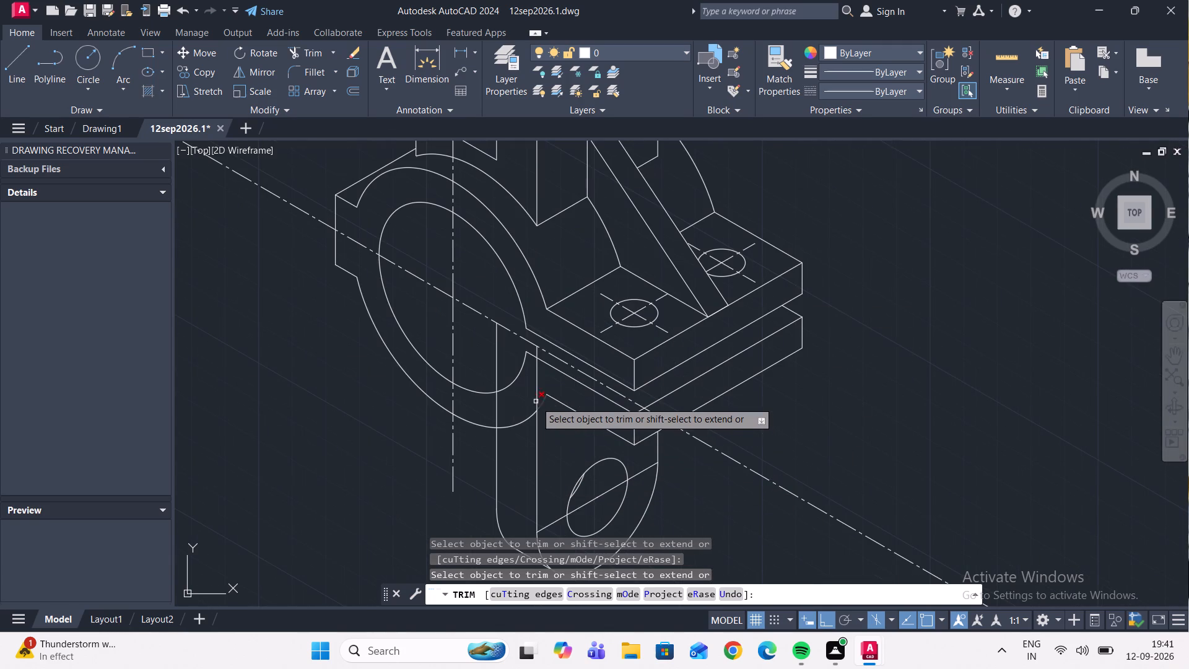
{"action": "scroll", "coordinate": [536, 400], "scroll_direction": "up", "scroll_amount": 1}
{"action": "left_click", "coordinate": [538, 396]}
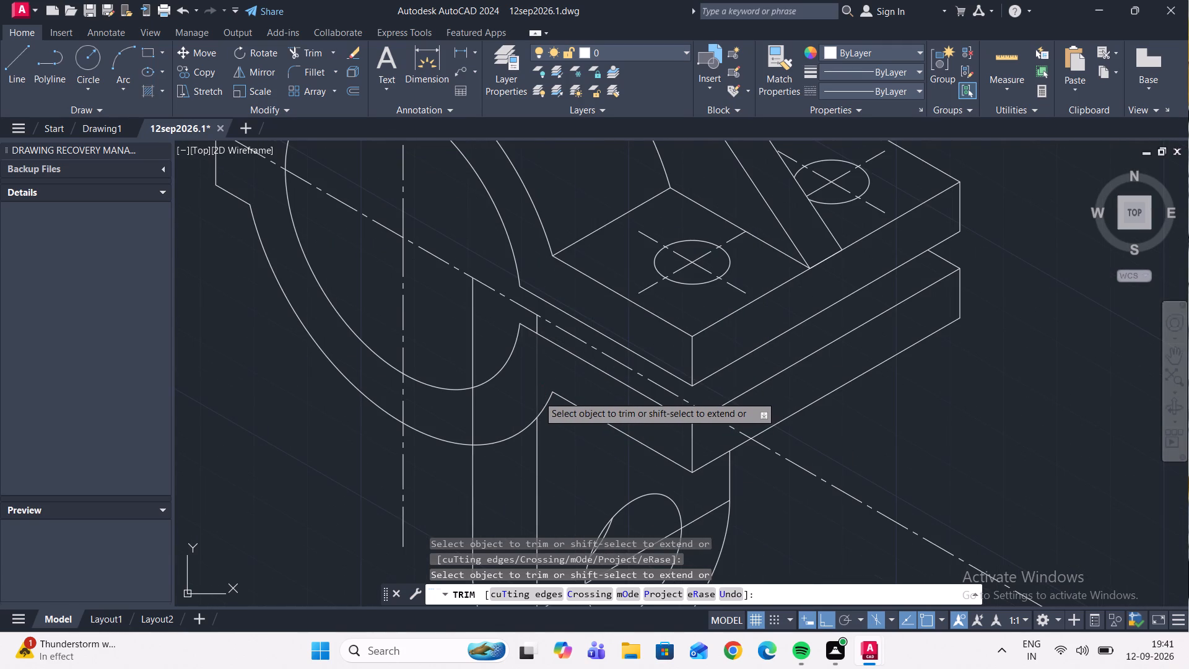
{"action": "scroll", "coordinate": [540, 320], "scroll_direction": "up", "scroll_amount": 2}
{"action": "left_click", "coordinate": [529, 323]}
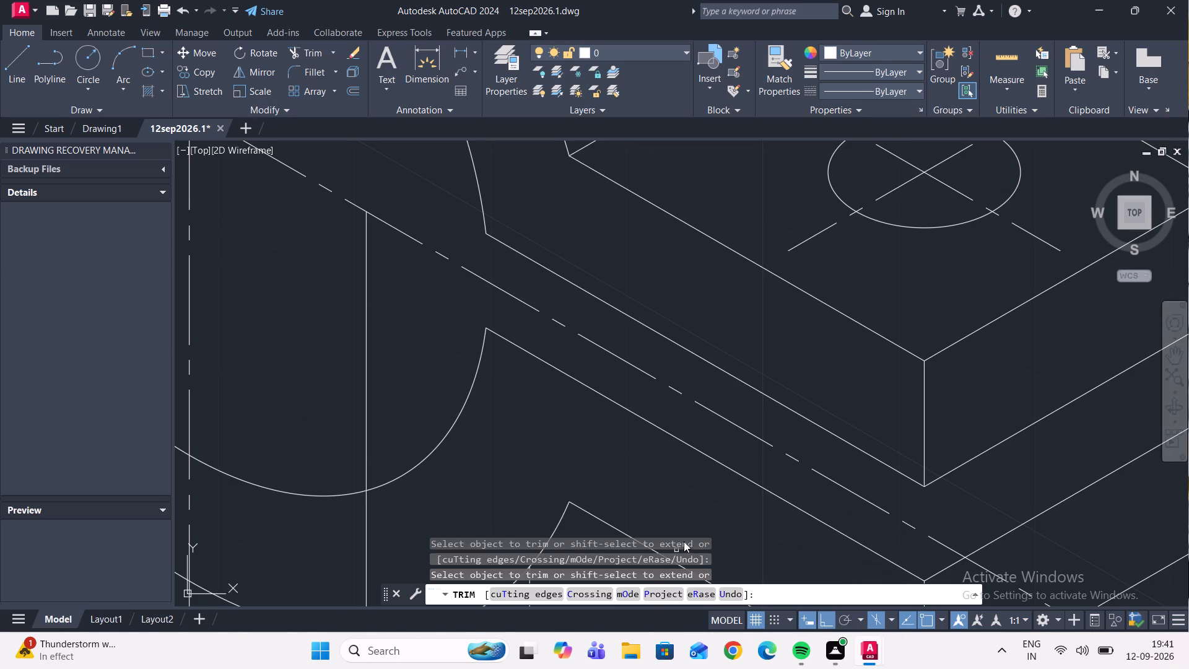
{"action": "scroll", "coordinate": [684, 541], "scroll_direction": "down", "scroll_amount": 2}
{"action": "scroll", "coordinate": [538, 437], "scroll_direction": "down", "scroll_amount": 2}
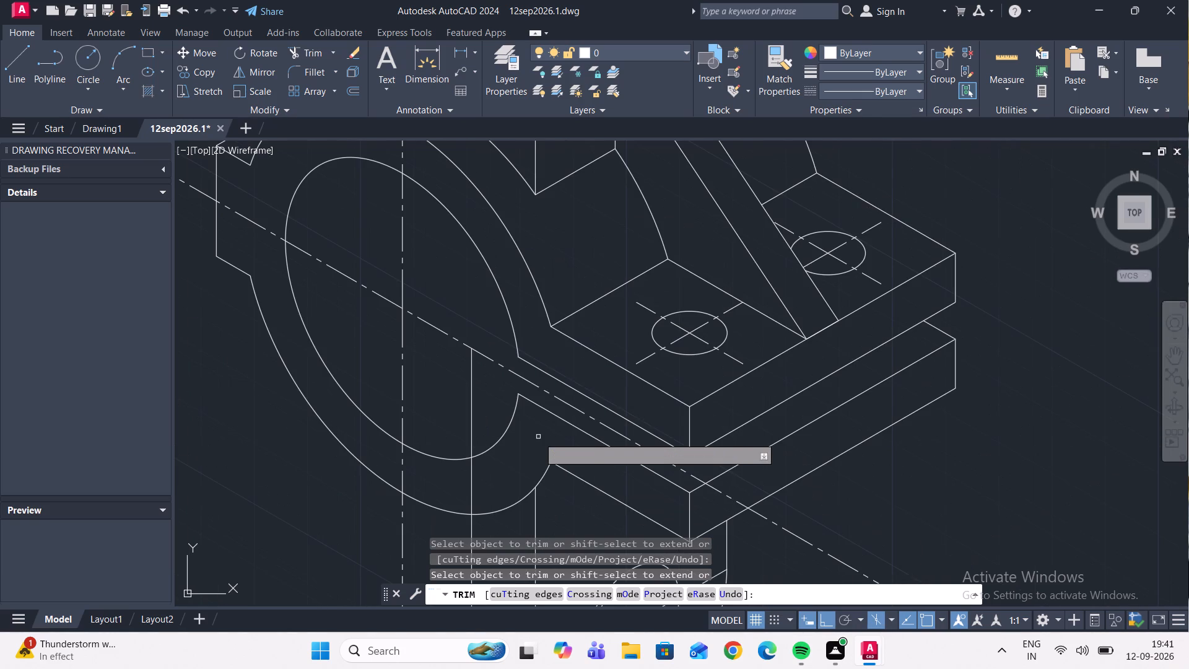
{"action": "scroll", "coordinate": [538, 437], "scroll_direction": "down", "scroll_amount": 2}
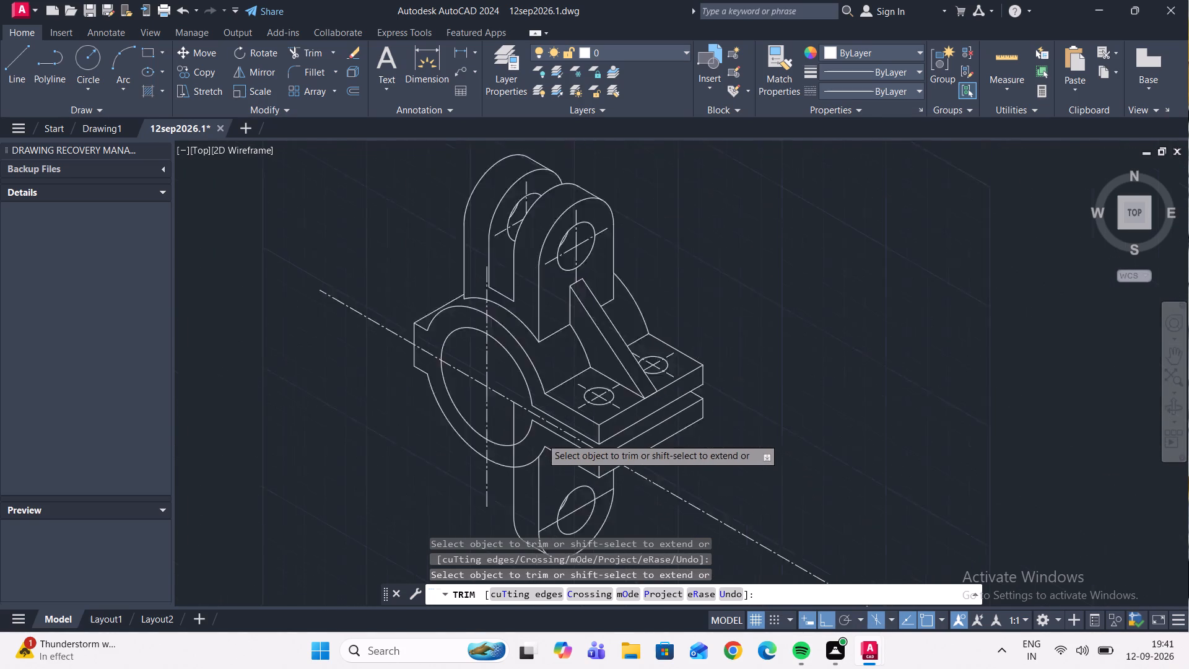
{"action": "scroll", "coordinate": [541, 438], "scroll_direction": "down", "scroll_amount": 1}
{"action": "scroll", "coordinate": [466, 425], "scroll_direction": "up", "scroll_amount": 2}
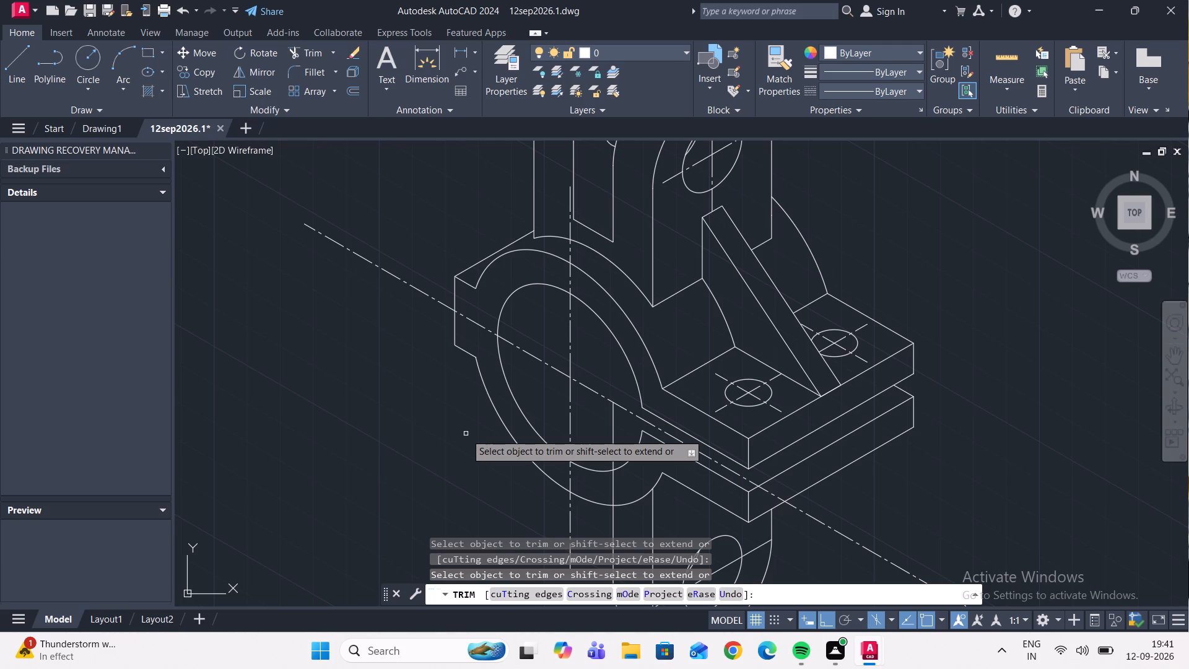
{"action": "scroll", "coordinate": [476, 436], "scroll_direction": "down", "scroll_amount": 1}
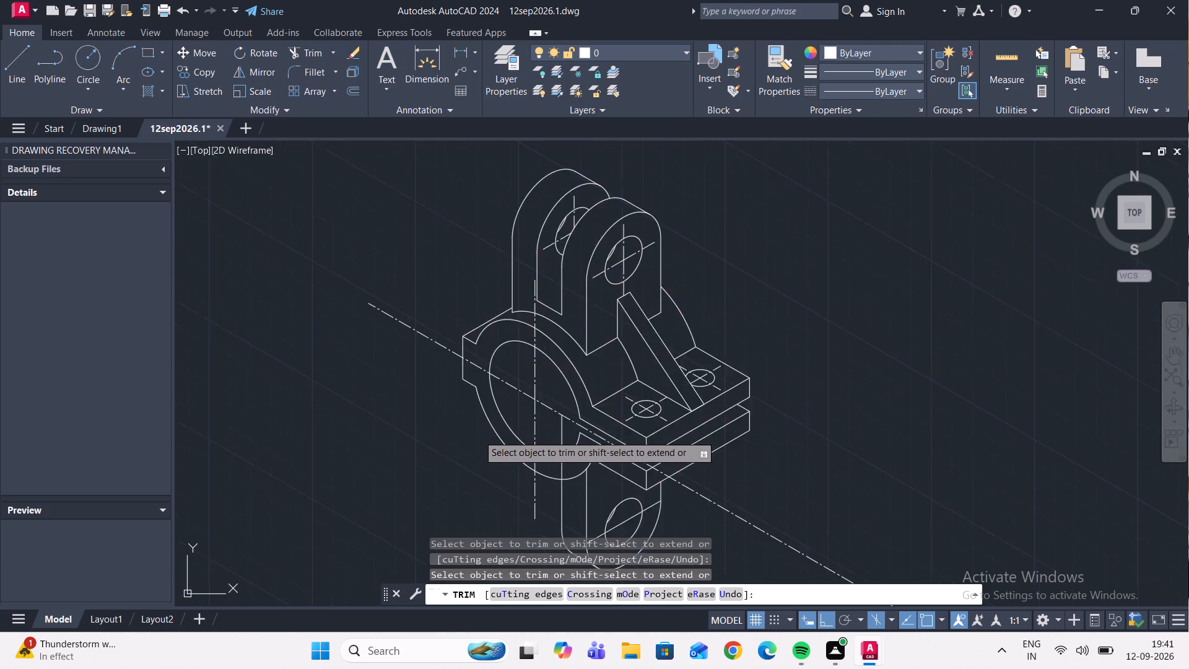
{"action": "scroll", "coordinate": [480, 434], "scroll_direction": "down", "scroll_amount": 1}
{"action": "scroll", "coordinate": [547, 432], "scroll_direction": "up", "scroll_amount": 3}
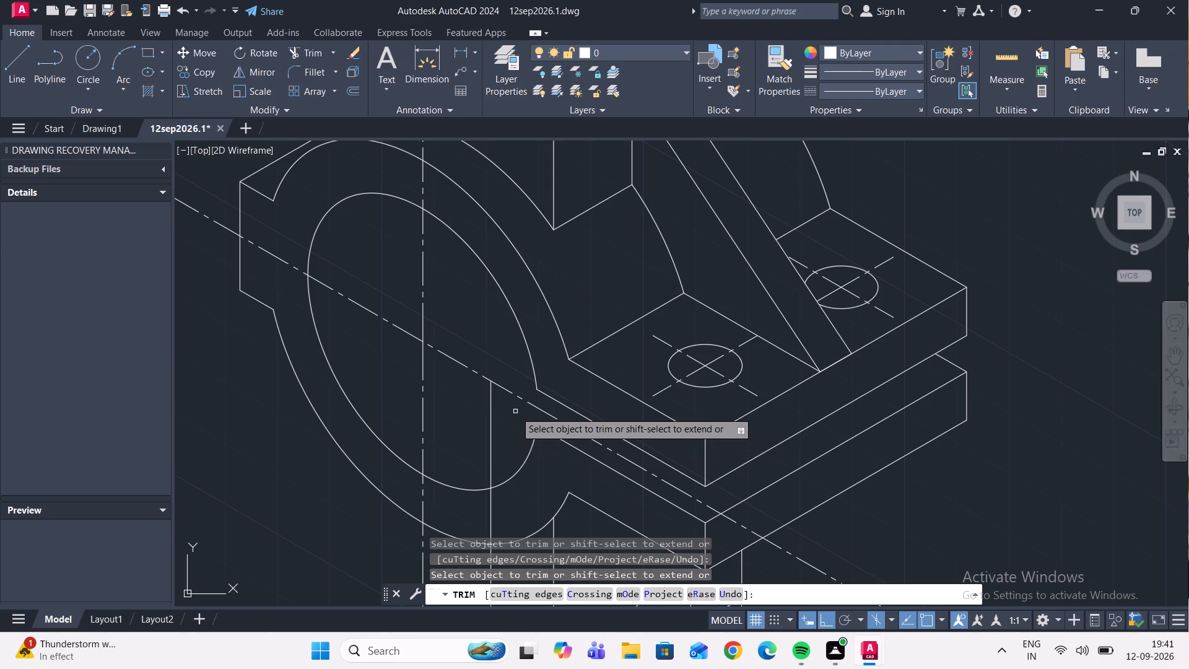
{"action": "key", "text": "Escape"}
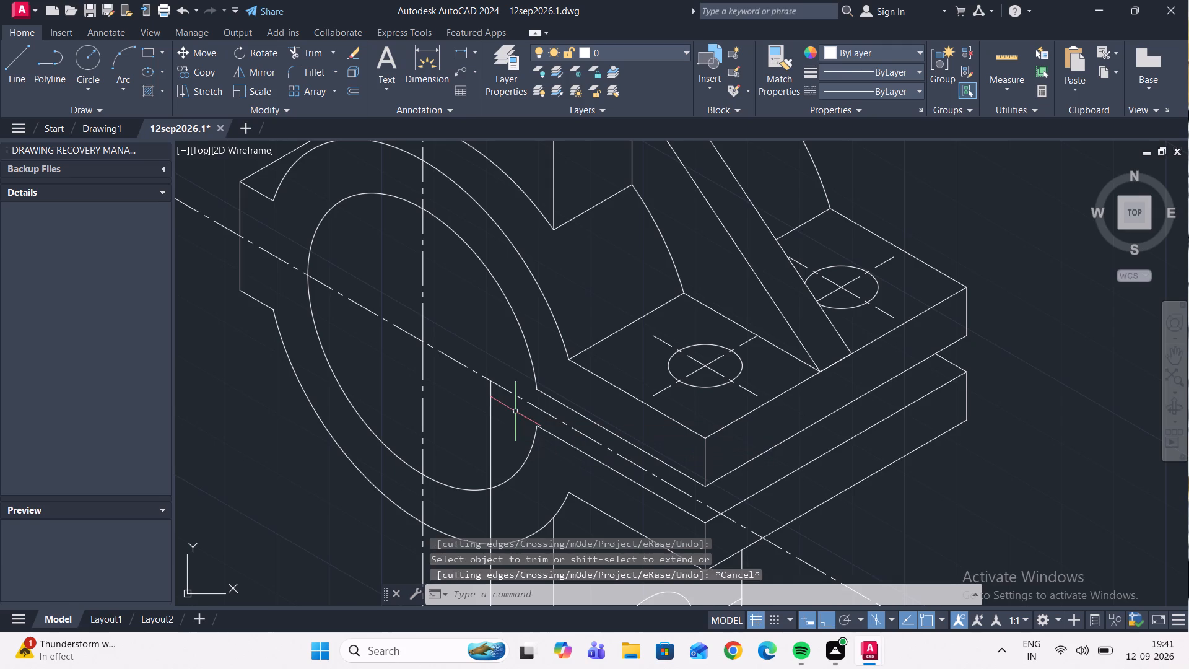
Copy the whole lower lug with its hole 24 units along the inclined centre line toward the ring, from its rear side line's upper end.
{"action": "scroll", "coordinate": [515, 411], "scroll_direction": "down", "scroll_amount": 4}
{"action": "scroll", "coordinate": [523, 431], "scroll_direction": "up", "scroll_amount": 3}
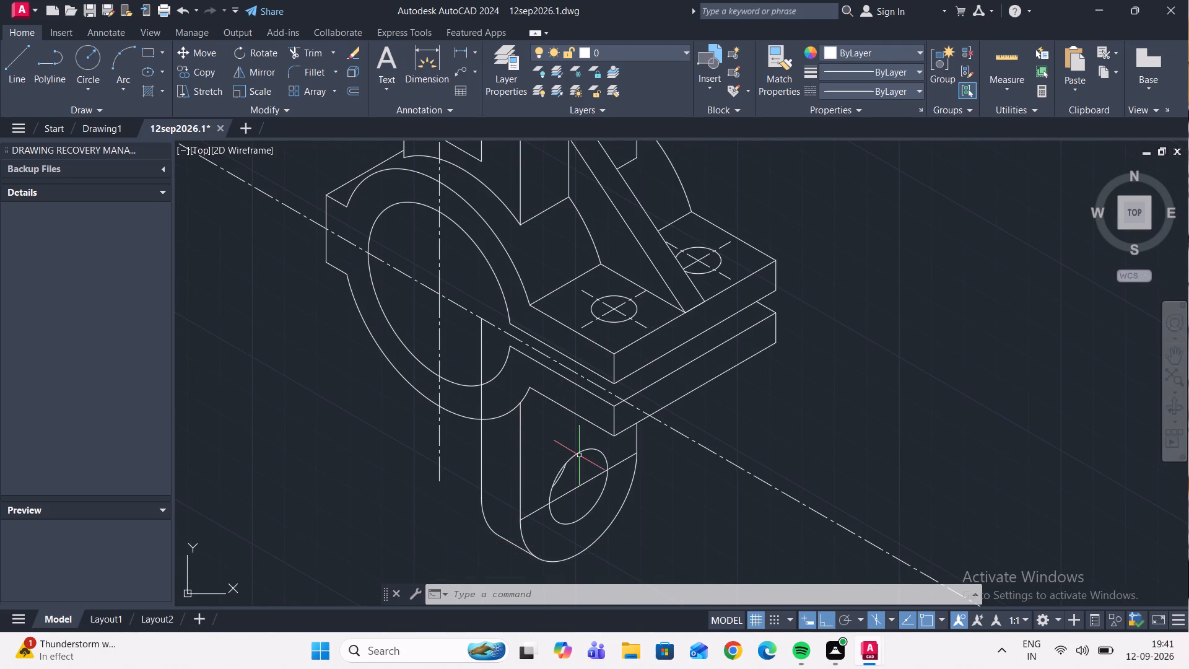
{"action": "middle_click_drag", "start_coordinate": [579, 455], "coordinate": [579, 415]}
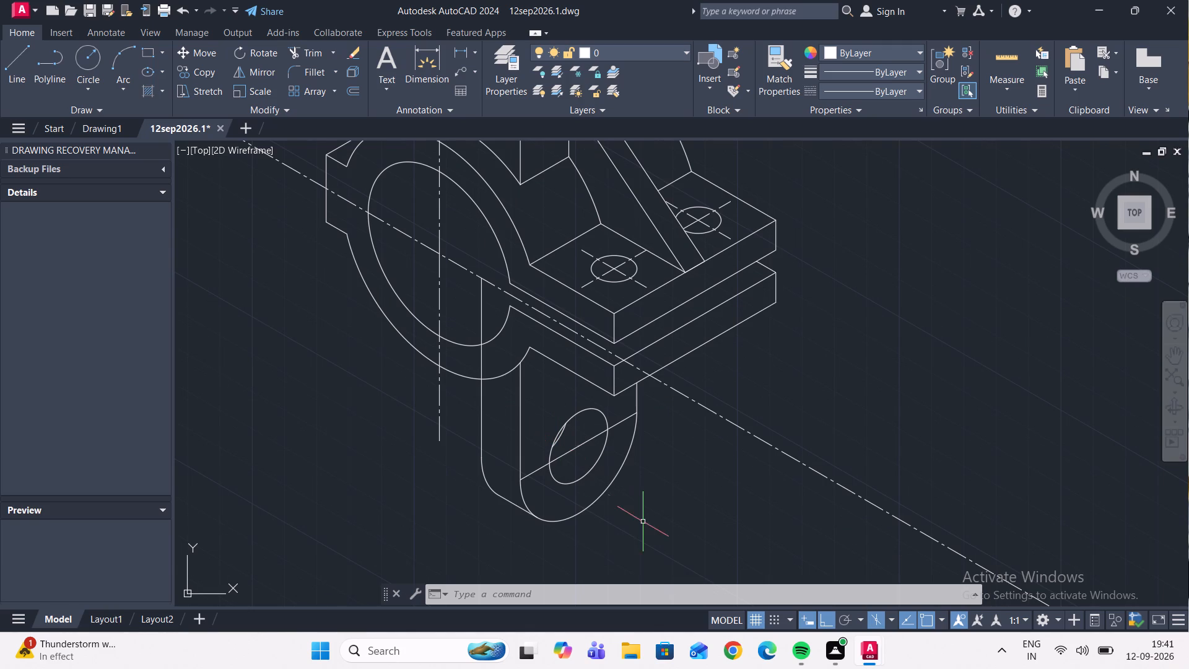
{"action": "left_click", "coordinate": [553, 537]}
{"action": "left_click", "coordinate": [468, 457]}
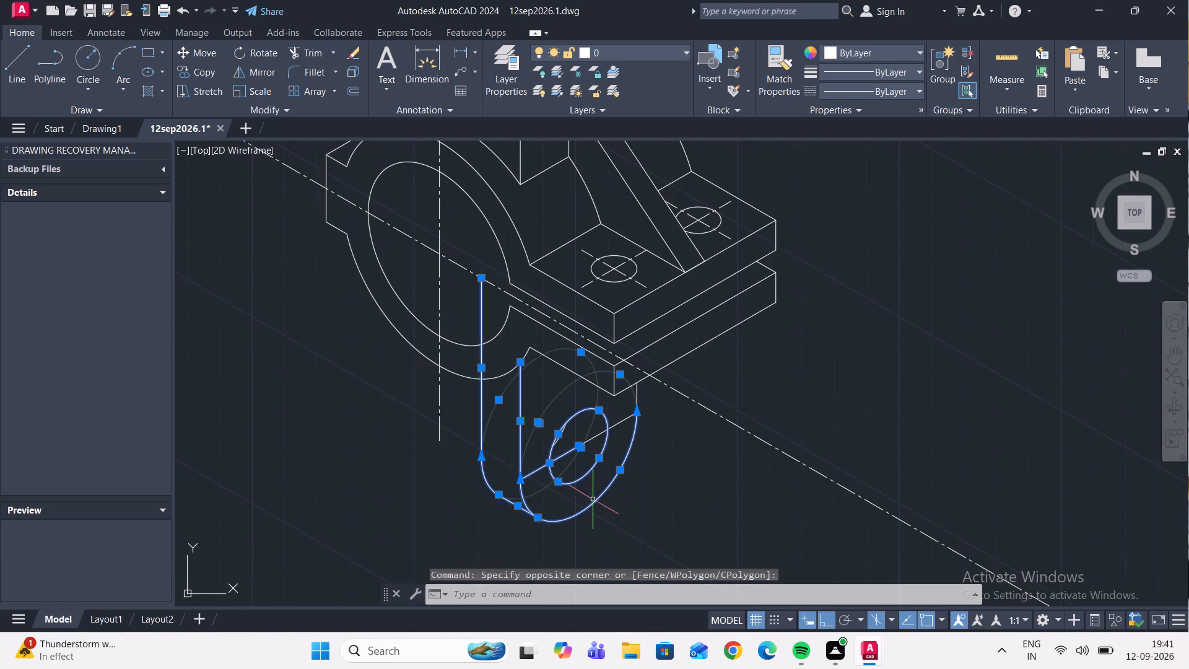
{"action": "scroll", "coordinate": [594, 499], "scroll_direction": "up", "scroll_amount": 2}
{"action": "scroll", "coordinate": [507, 344], "scroll_direction": "up", "scroll_amount": 2}
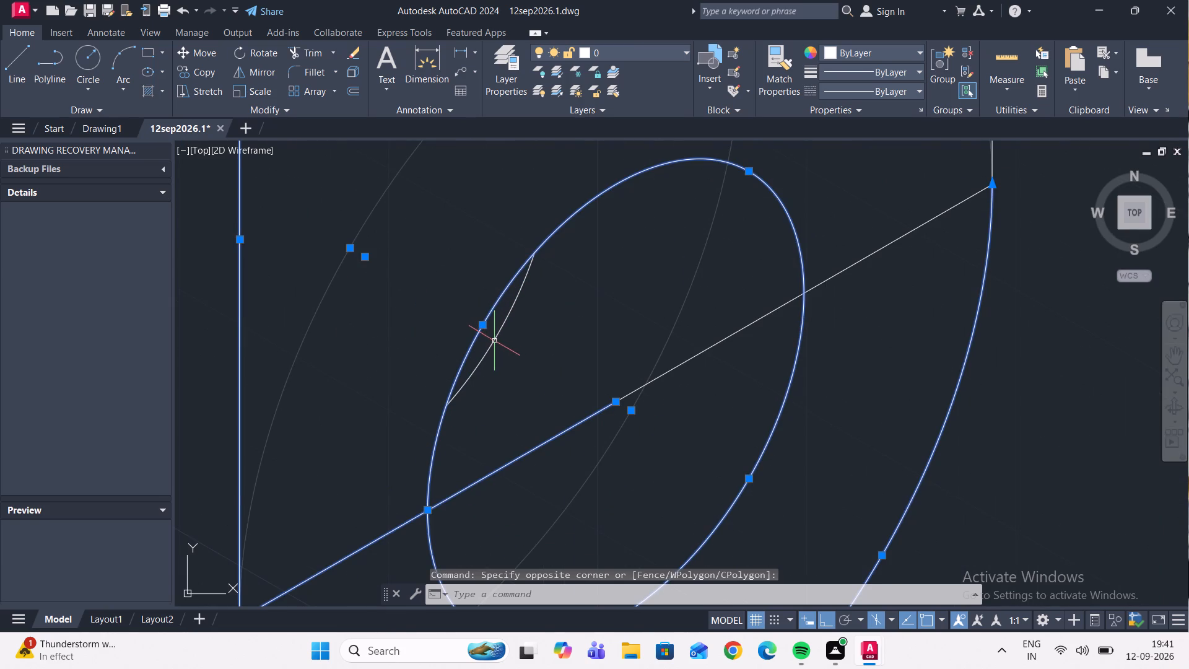
{"action": "left_click", "coordinate": [493, 341]}
{"action": "scroll", "coordinate": [528, 356], "scroll_direction": "down", "scroll_amount": 3}
{"action": "left_click", "coordinate": [573, 356]}
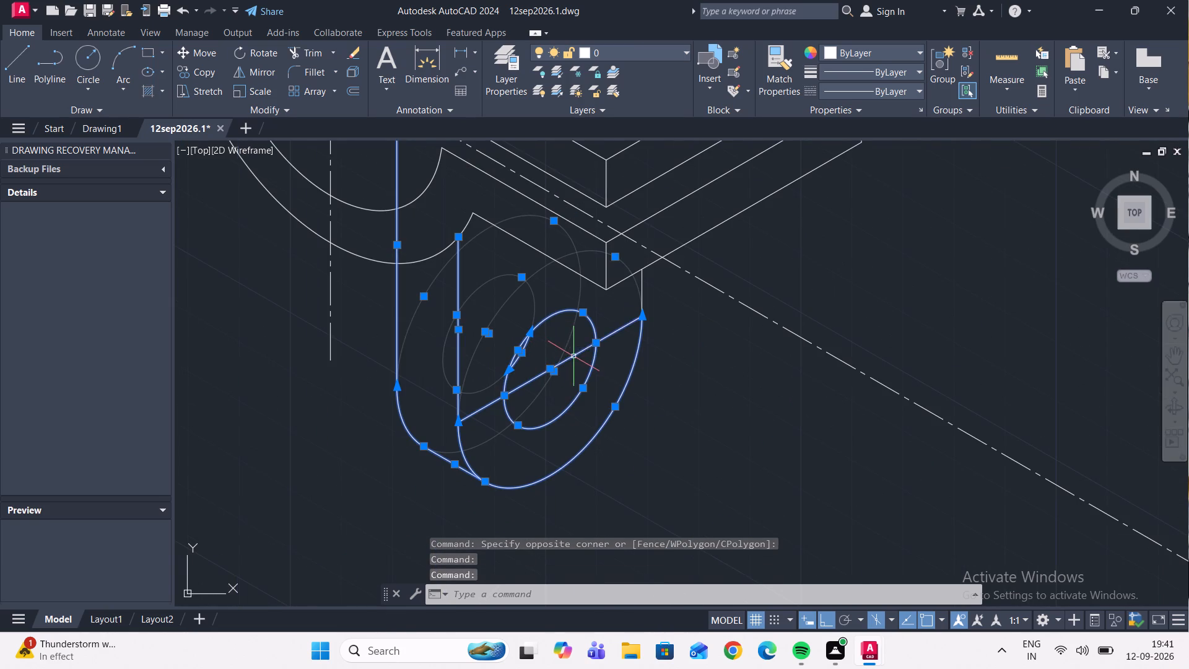
{"action": "middle_click_drag", "start_coordinate": [638, 329], "coordinate": [628, 438]}
{"action": "scroll", "coordinate": [626, 420], "scroll_direction": "up", "scroll_amount": 3}
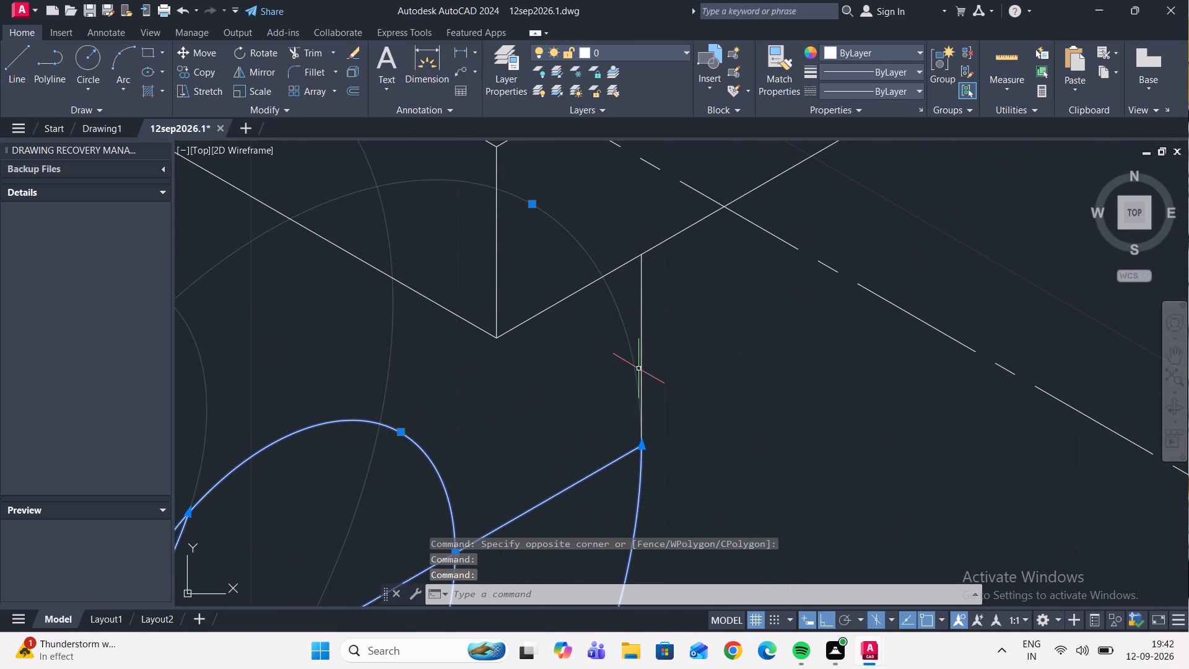
{"action": "left_click", "coordinate": [642, 375]}
{"action": "scroll", "coordinate": [552, 445], "scroll_direction": "down", "scroll_amount": 3}
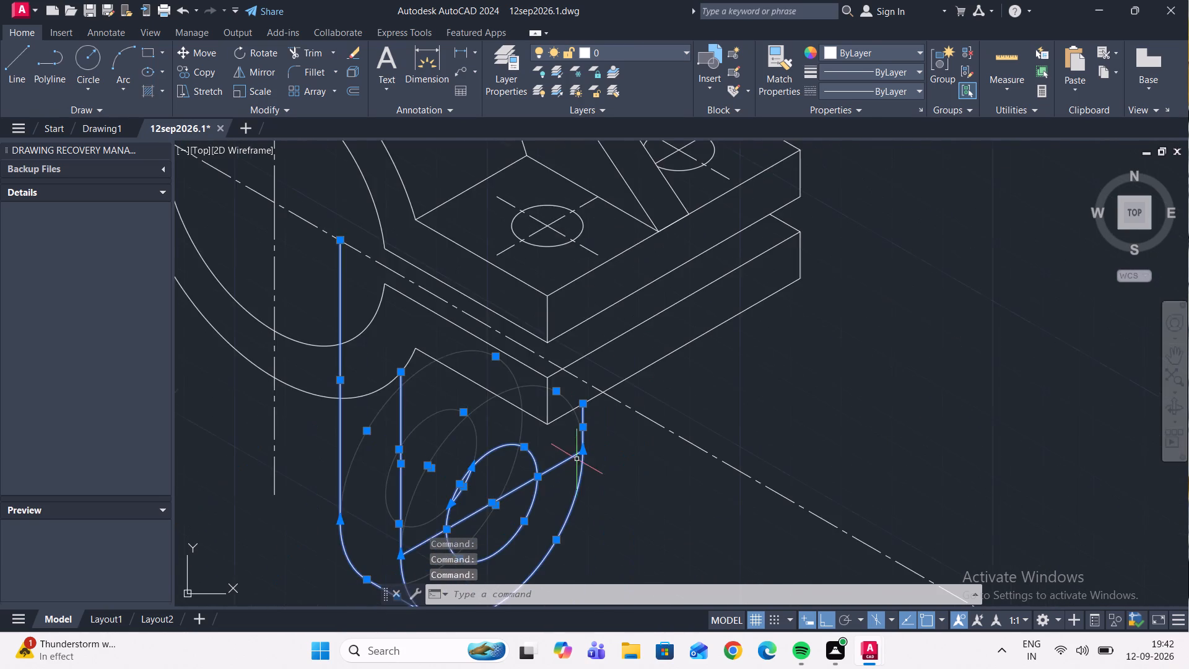
{"action": "scroll", "coordinate": [531, 473], "scroll_direction": "down", "scroll_amount": 2}
{"action": "left_click", "coordinate": [194, 69]}
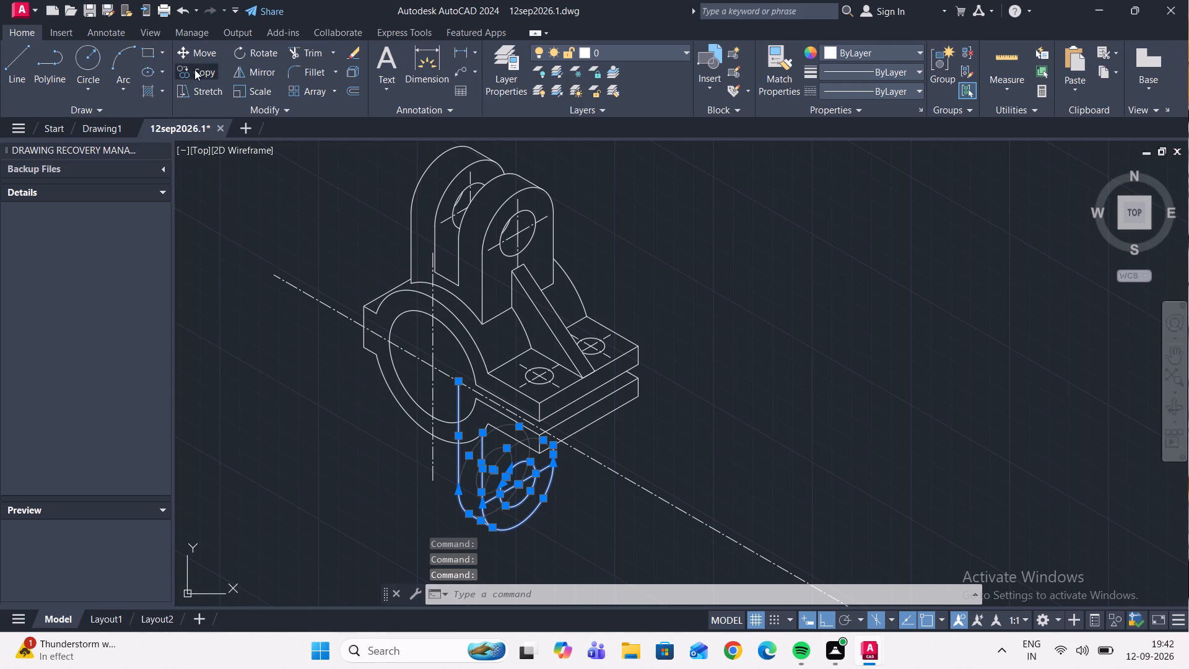
{"action": "scroll", "coordinate": [456, 376], "scroll_direction": "up", "scroll_amount": 2}
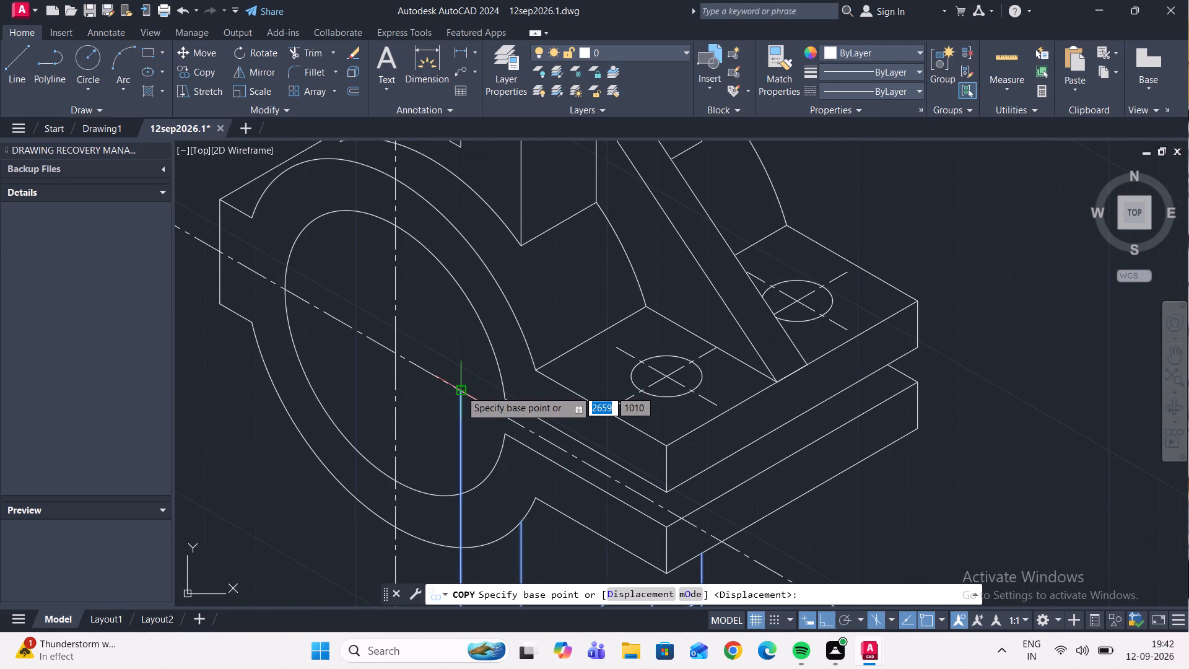
{"action": "left_click", "coordinate": [461, 390]}
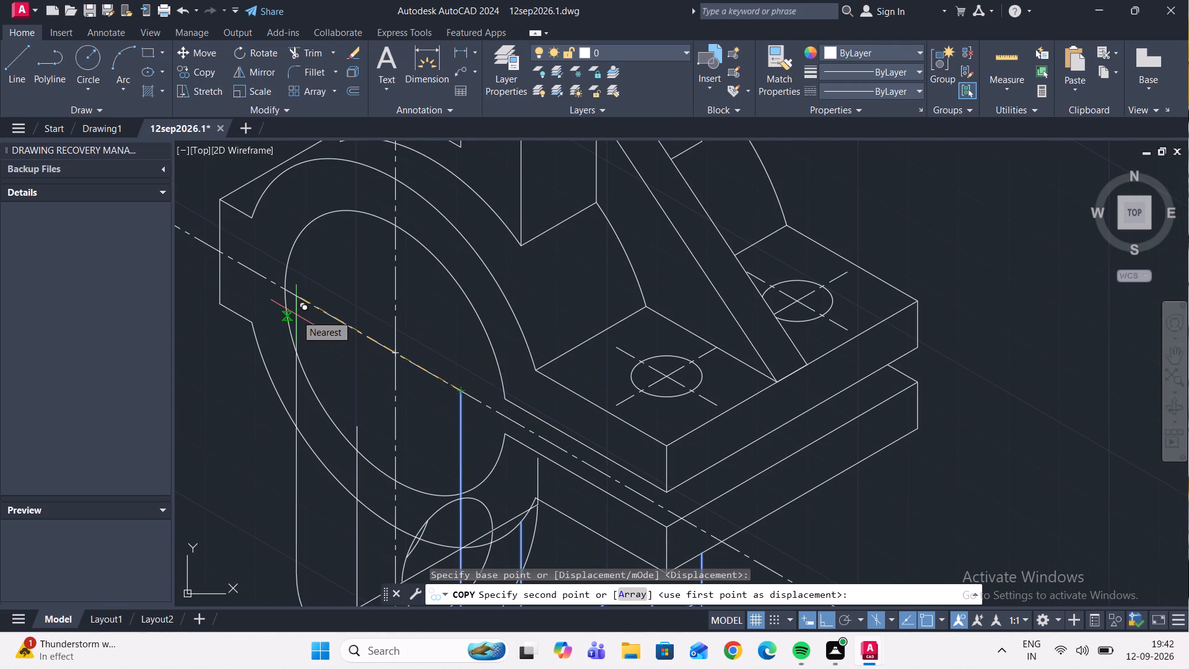
{"action": "type", "text": "24"}
{"action": "key", "text": "Return"}
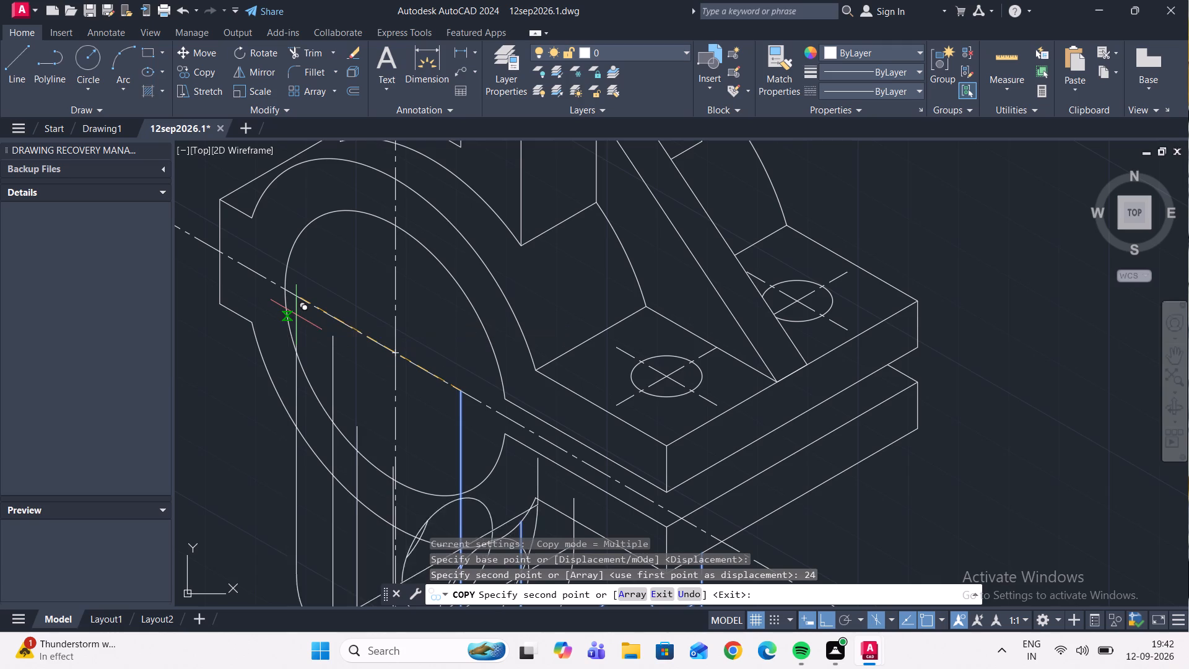
{"action": "key", "text": "Escape"}
{"action": "scroll", "coordinate": [263, 362], "scroll_direction": "down", "scroll_amount": 3}
{"action": "scroll", "coordinate": [294, 411], "scroll_direction": "up", "scroll_amount": 2}
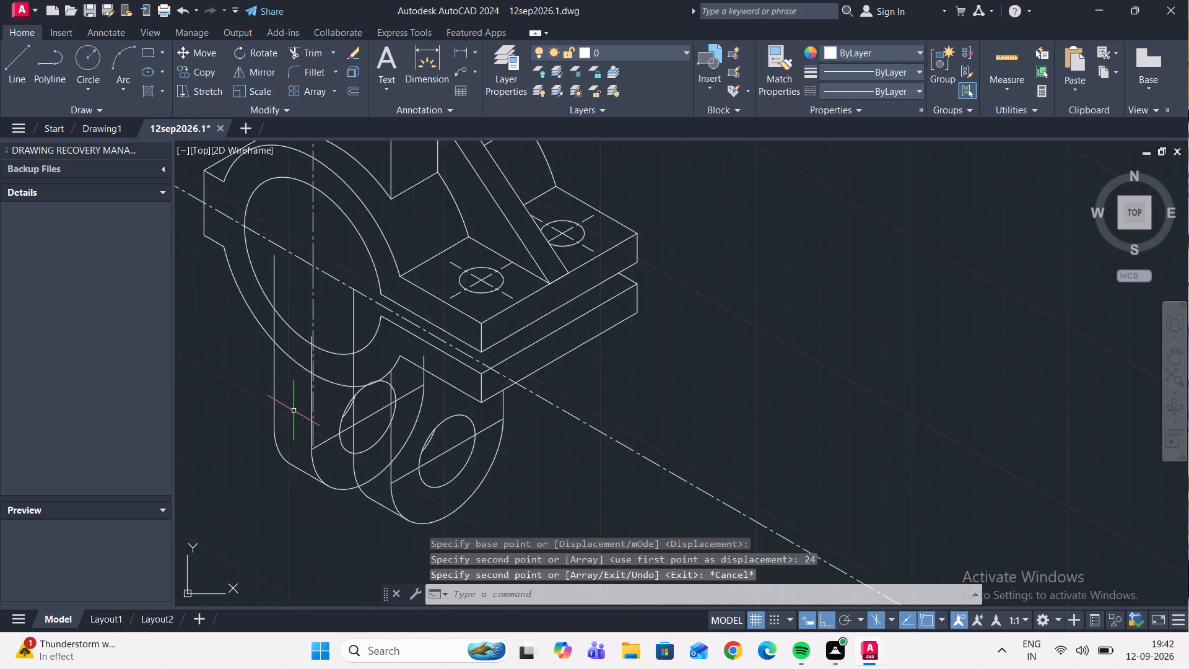
Trim both long side lines of the copied lower lug back to the ring's outer edge.
{"action": "scroll", "coordinate": [294, 411], "scroll_direction": "up", "scroll_amount": 1}
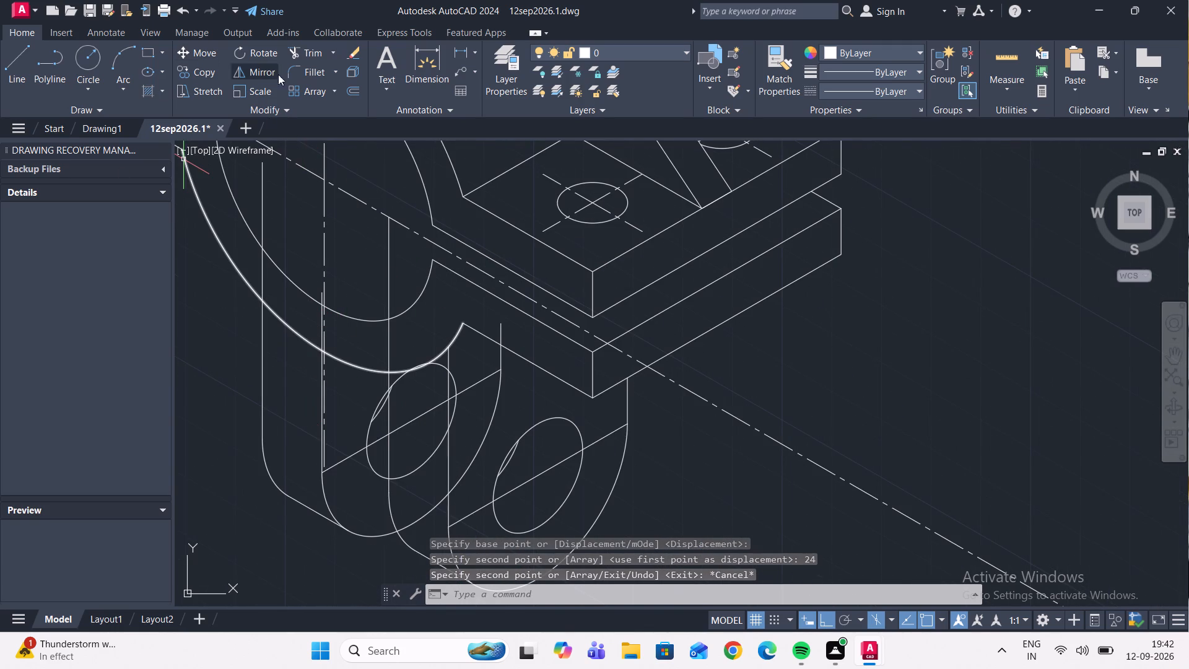
{"action": "left_click", "coordinate": [311, 48]}
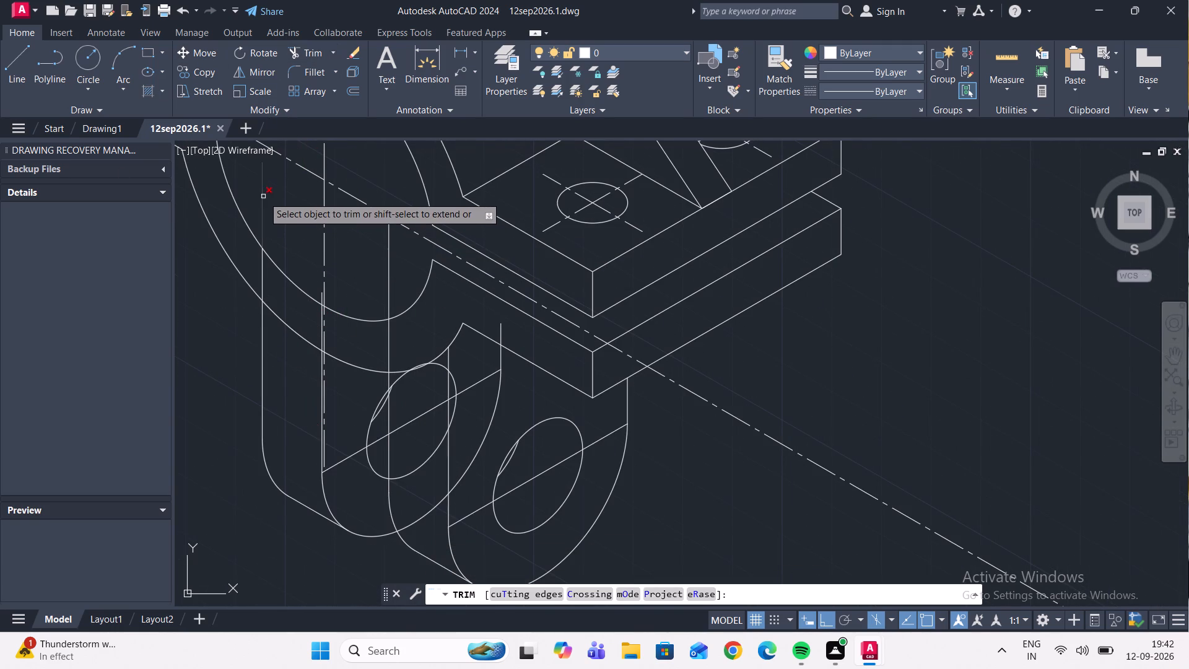
{"action": "left_click", "coordinate": [263, 196]}
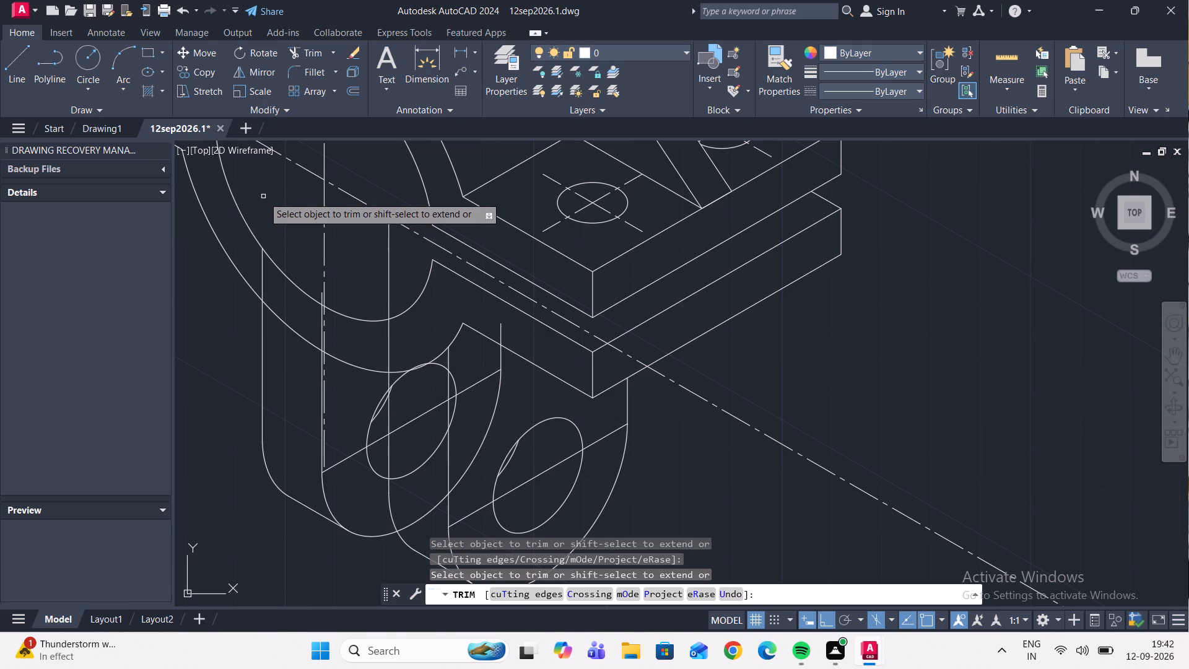
{"action": "left_click", "coordinate": [260, 266]}
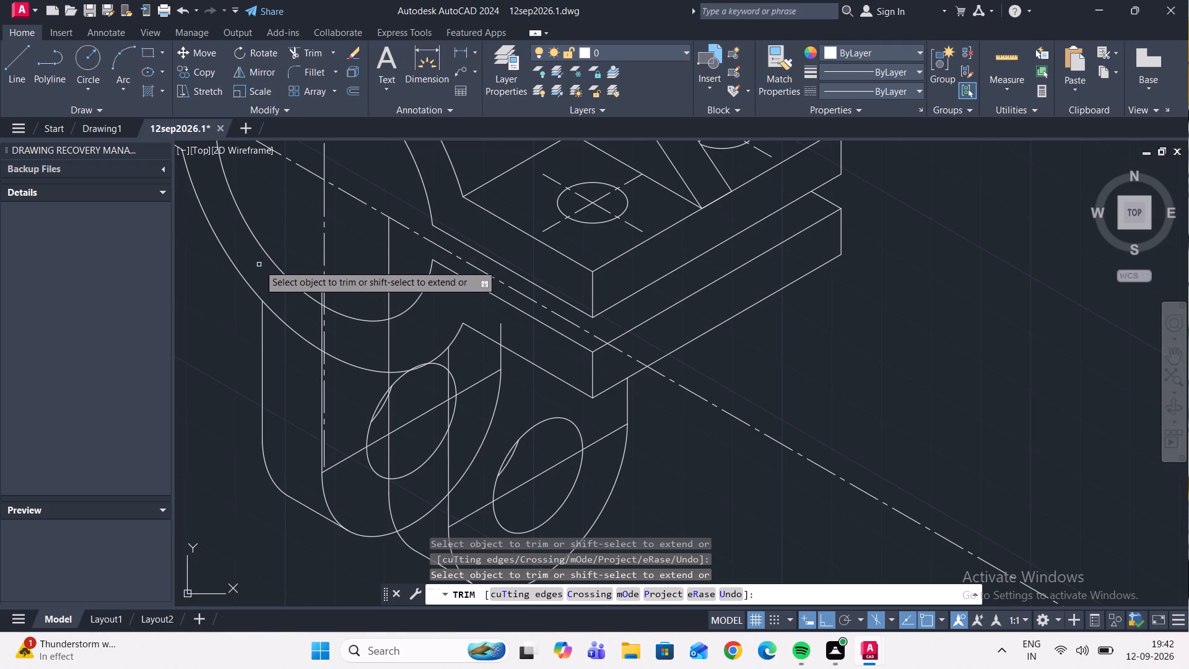
{"action": "scroll", "coordinate": [328, 326], "scroll_direction": "up", "scroll_amount": 1}
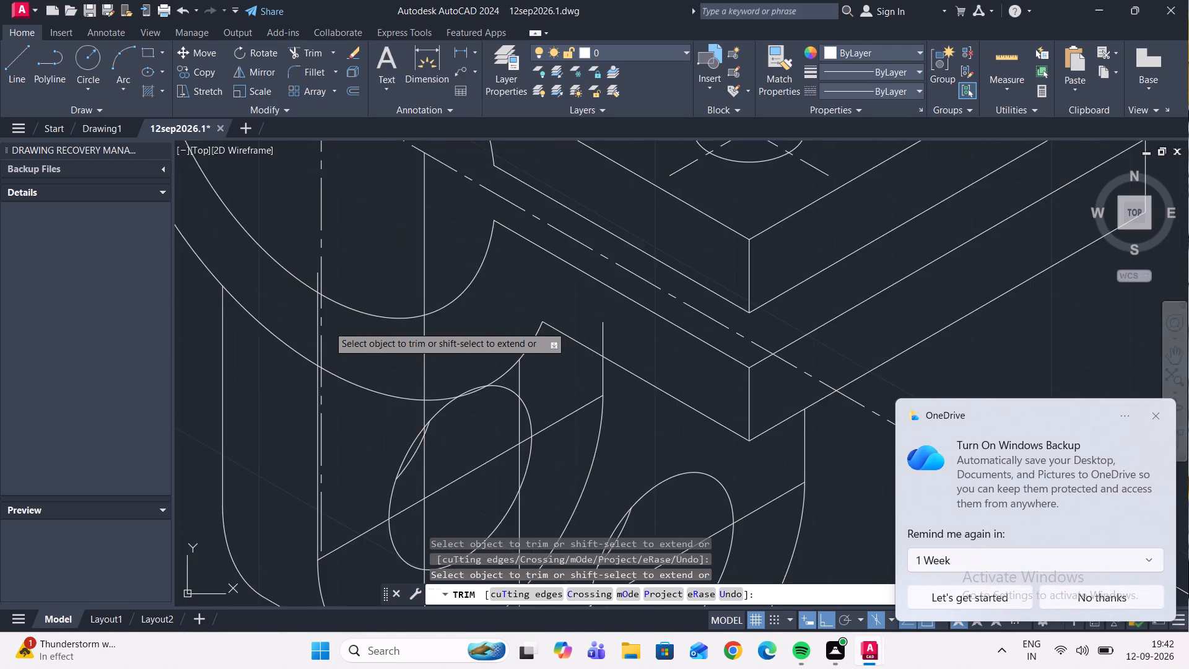
{"action": "scroll", "coordinate": [328, 326], "scroll_direction": "up", "scroll_amount": 1}
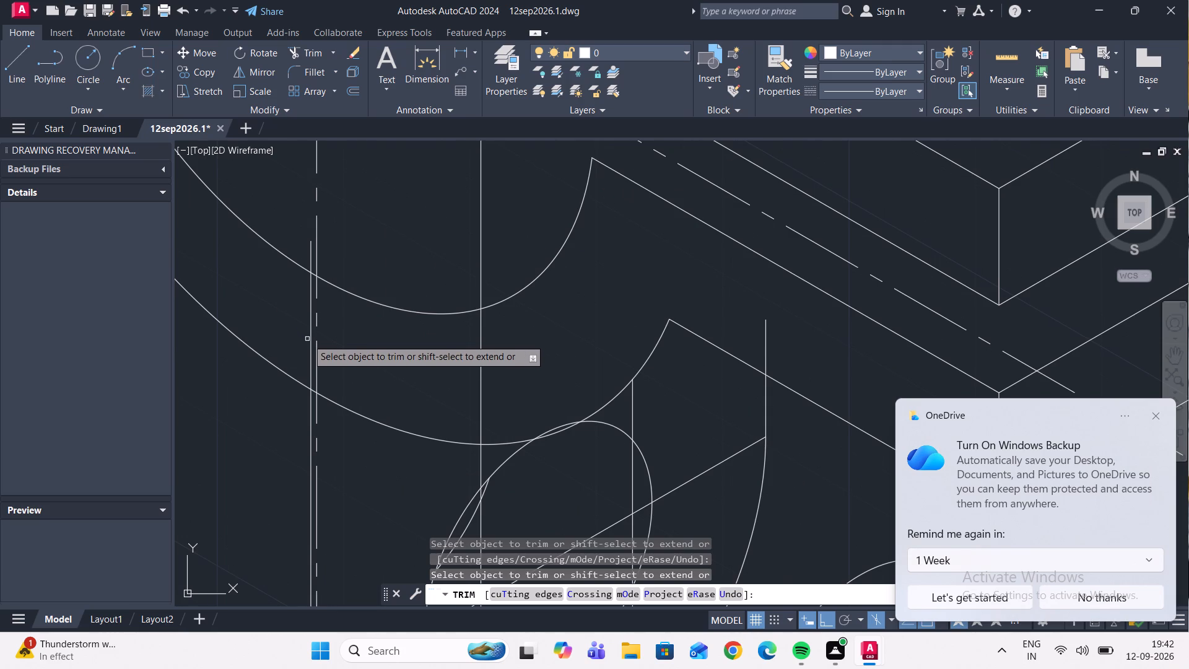
{"action": "double_click", "coordinate": [309, 343]}
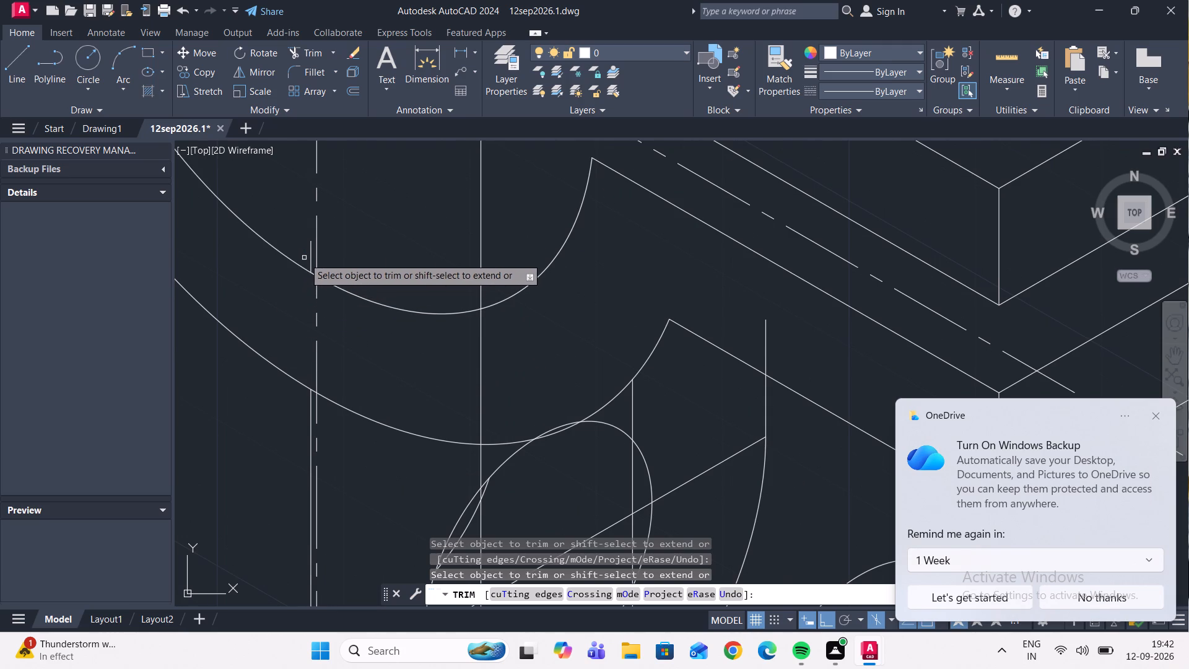
{"action": "left_click", "coordinate": [308, 255]}
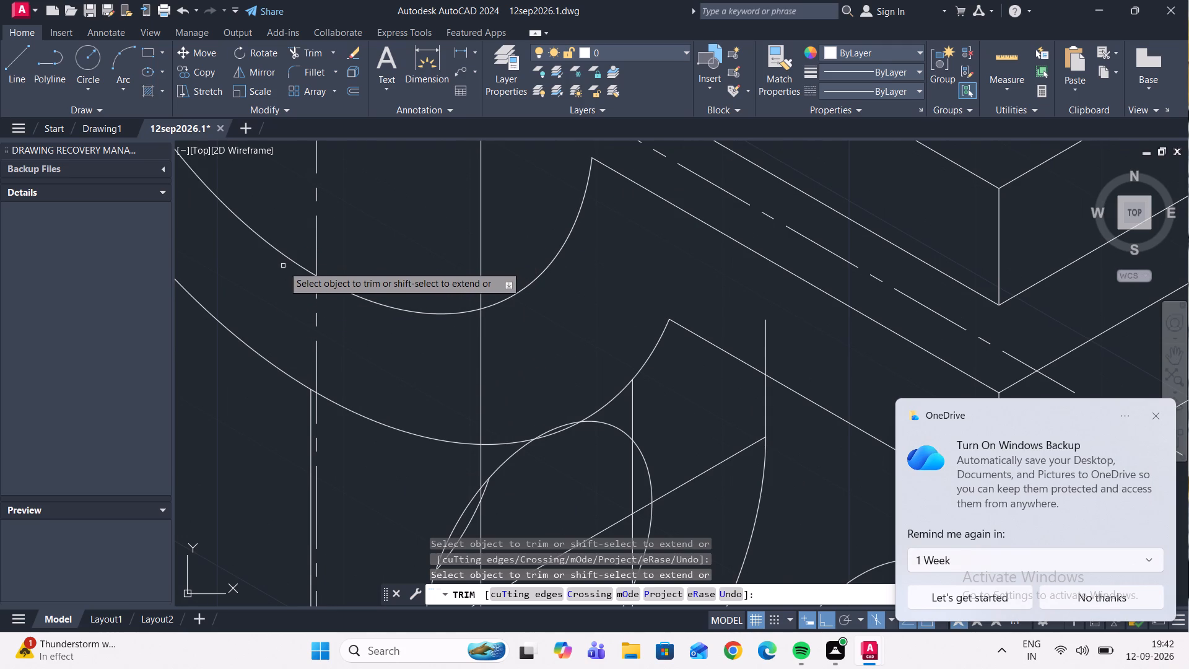
Trim the copied lower lug's lower hole edge, outer arc, rear side line and inclined line where the front lug covers them.
{"action": "scroll", "coordinate": [281, 271], "scroll_direction": "down", "scroll_amount": 2}
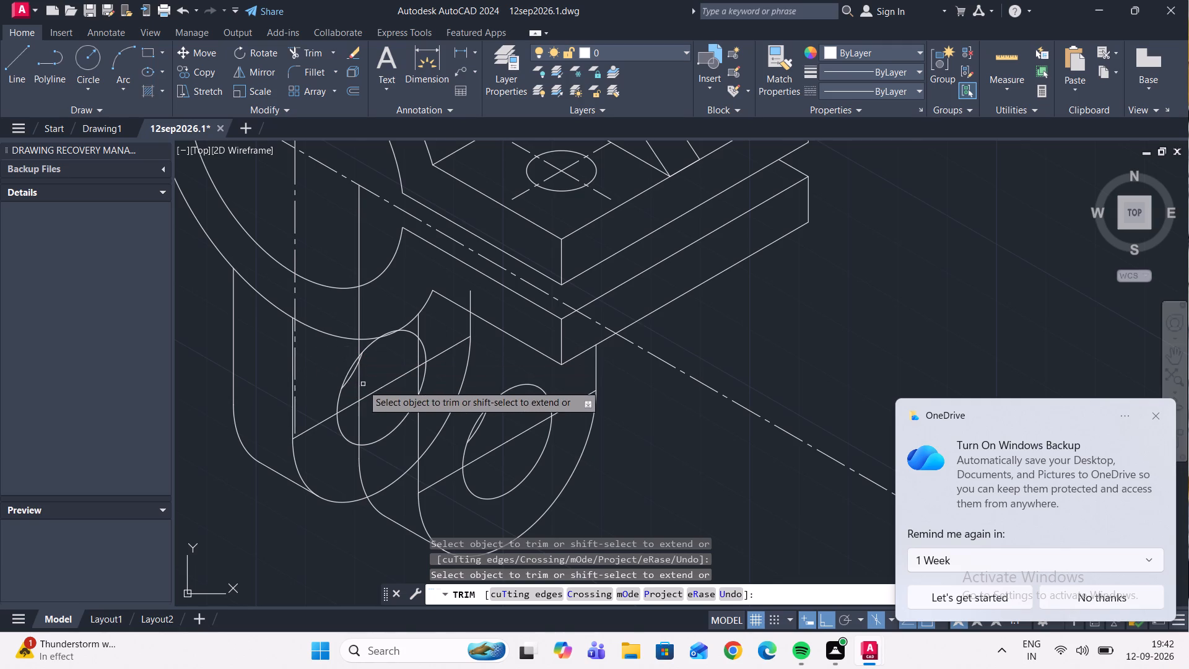
{"action": "left_click", "coordinate": [367, 445]}
{"action": "left_click", "coordinate": [382, 487]}
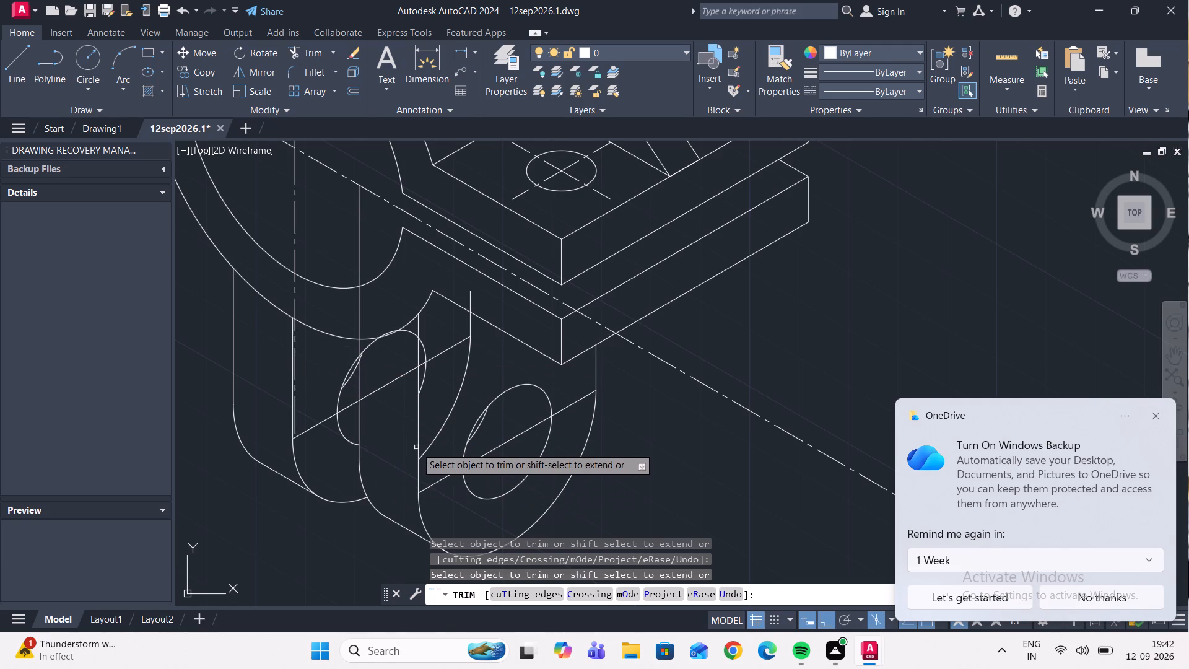
{"action": "left_click", "coordinate": [433, 442]}
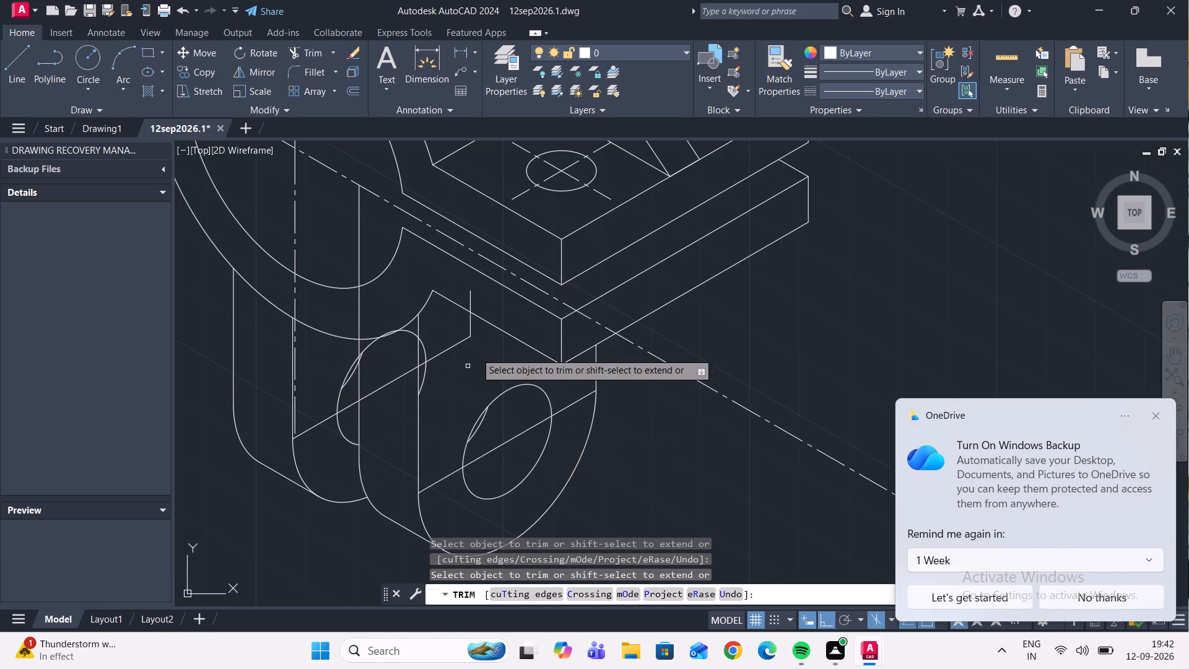
{"action": "left_click", "coordinate": [469, 299]}
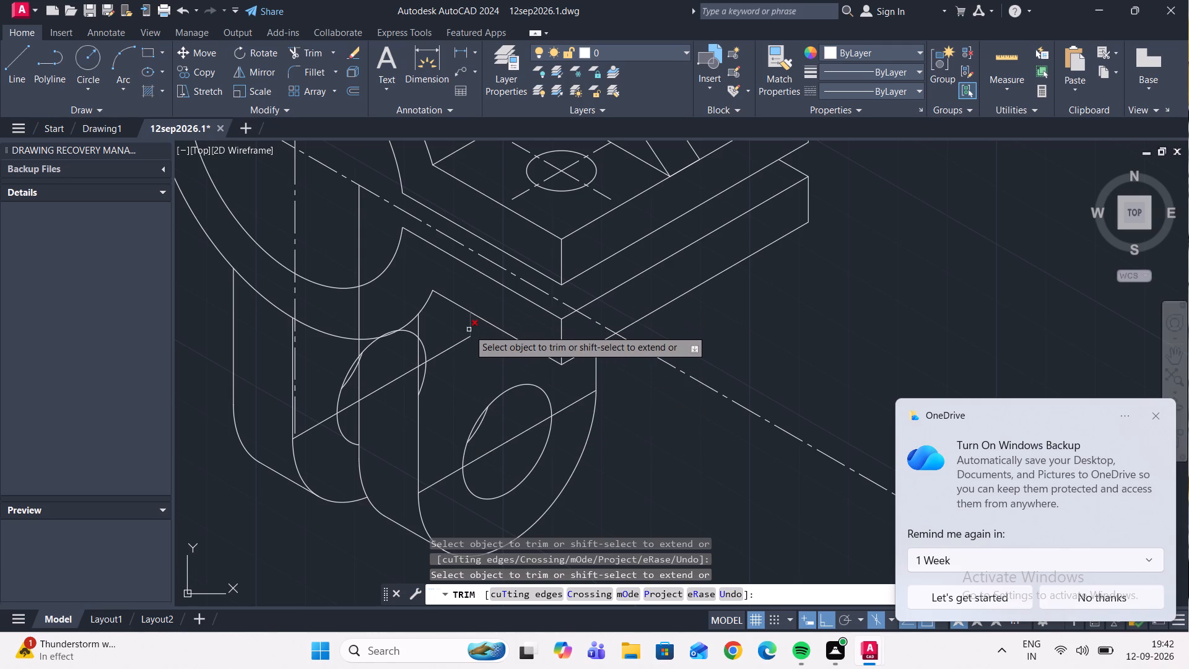
{"action": "left_click", "coordinate": [469, 329]}
{"action": "left_click", "coordinate": [455, 348]}
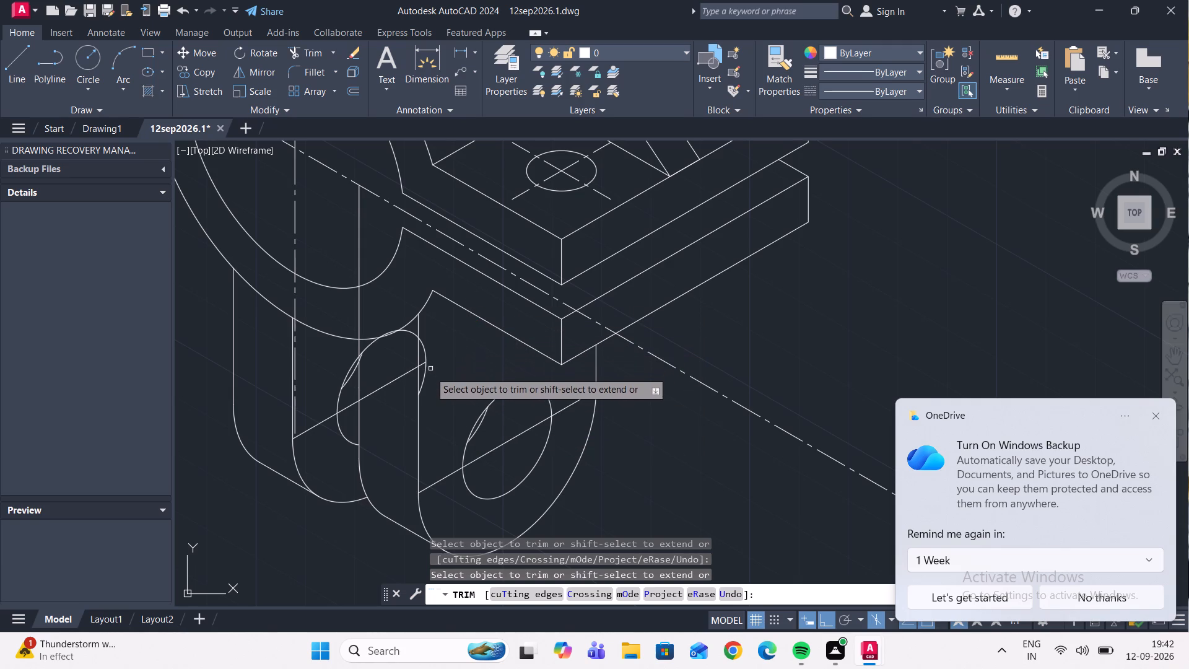
Trim the rest of the copied lug's hole outline and inner hole arc back to the front lug's nearer side line.
{"action": "left_click", "coordinate": [425, 378]}
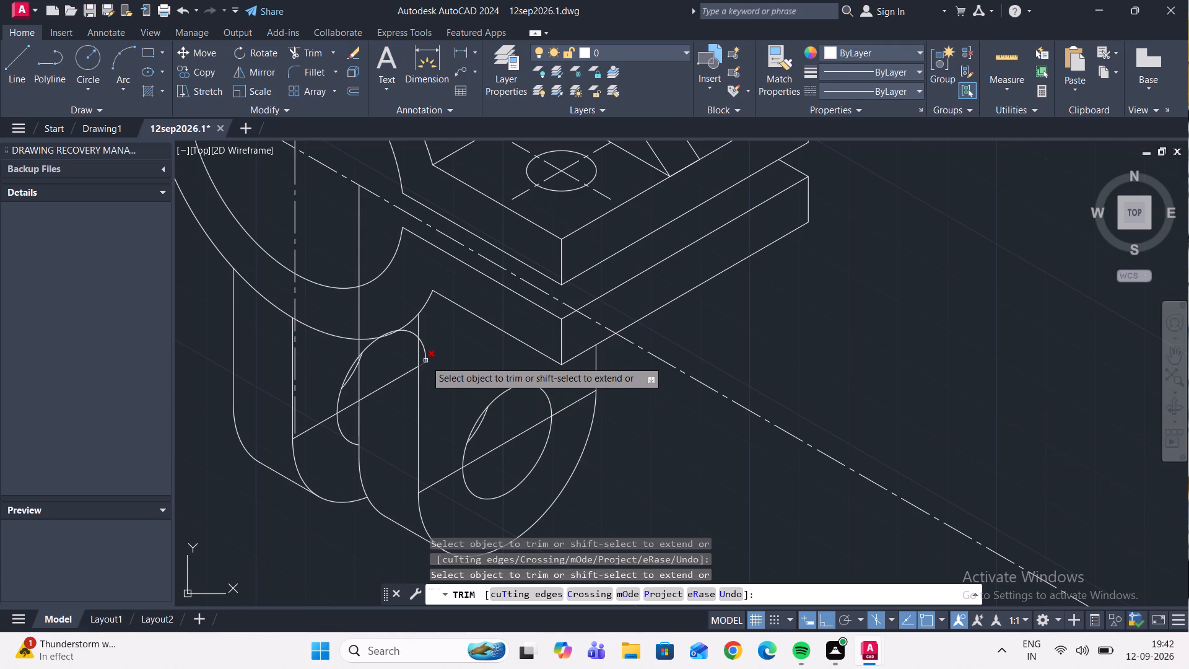
{"action": "left_click", "coordinate": [425, 361]}
{"action": "left_click", "coordinate": [426, 356]}
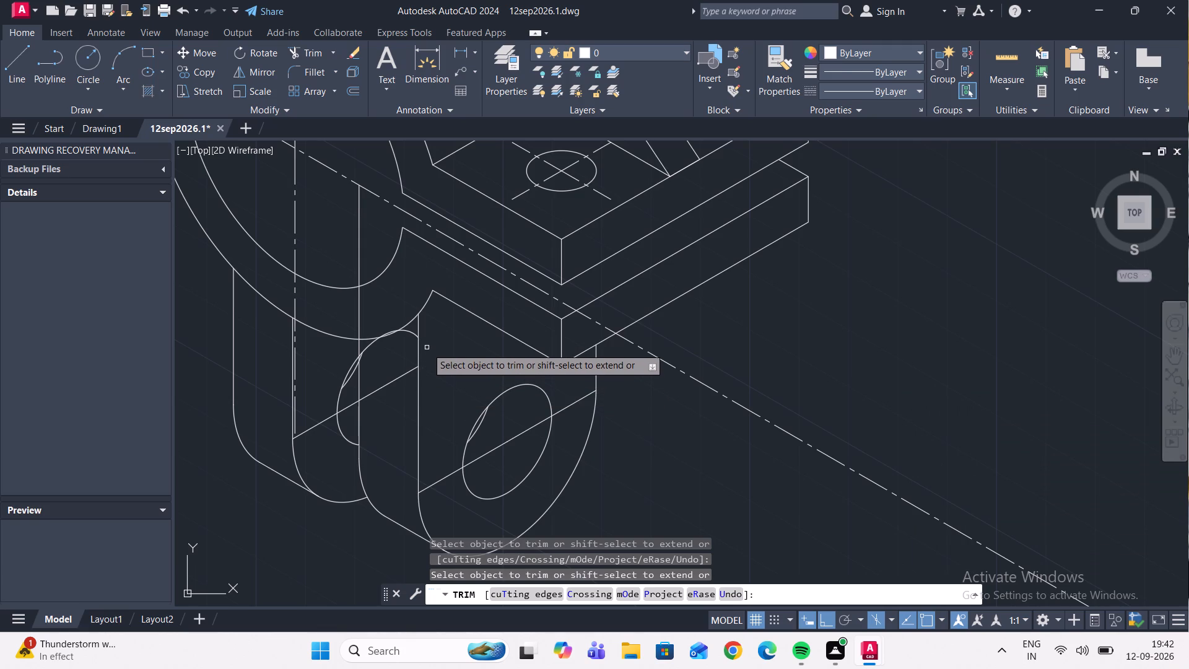
{"action": "scroll", "coordinate": [427, 347], "scroll_direction": "up", "scroll_amount": 2}
{"action": "left_click", "coordinate": [396, 315]}
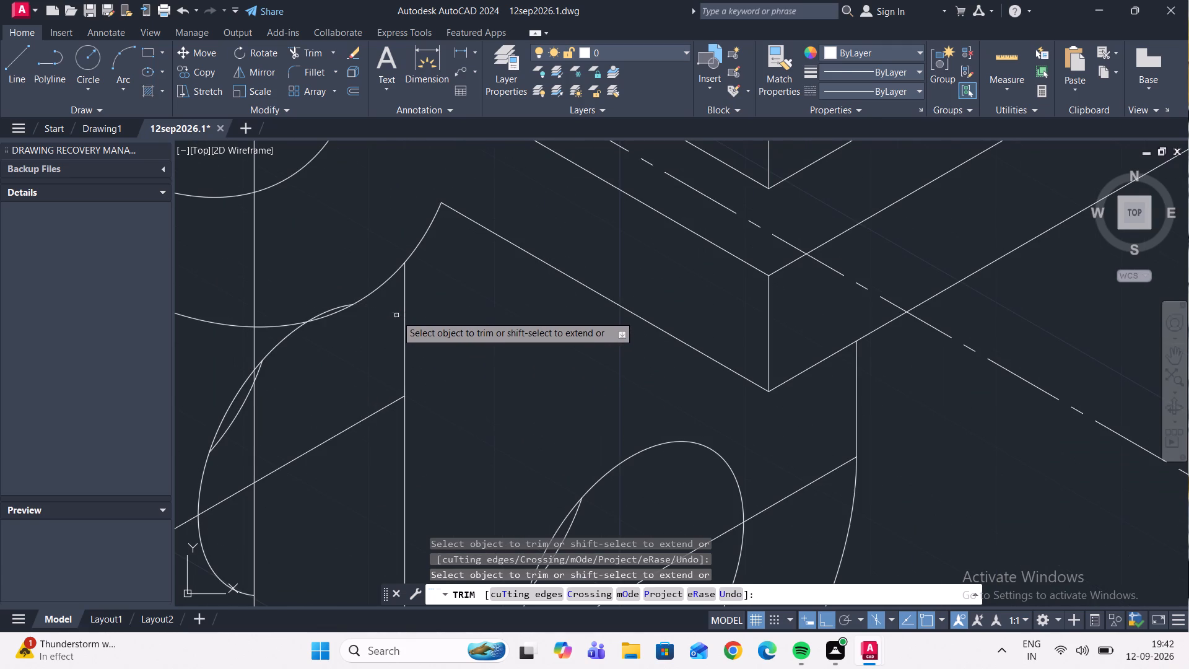
{"action": "scroll", "coordinate": [318, 315], "scroll_direction": "up", "scroll_amount": 4}
{"action": "left_click", "coordinate": [331, 309]}
{"action": "scroll", "coordinate": [331, 309], "scroll_direction": "down", "scroll_amount": 2}
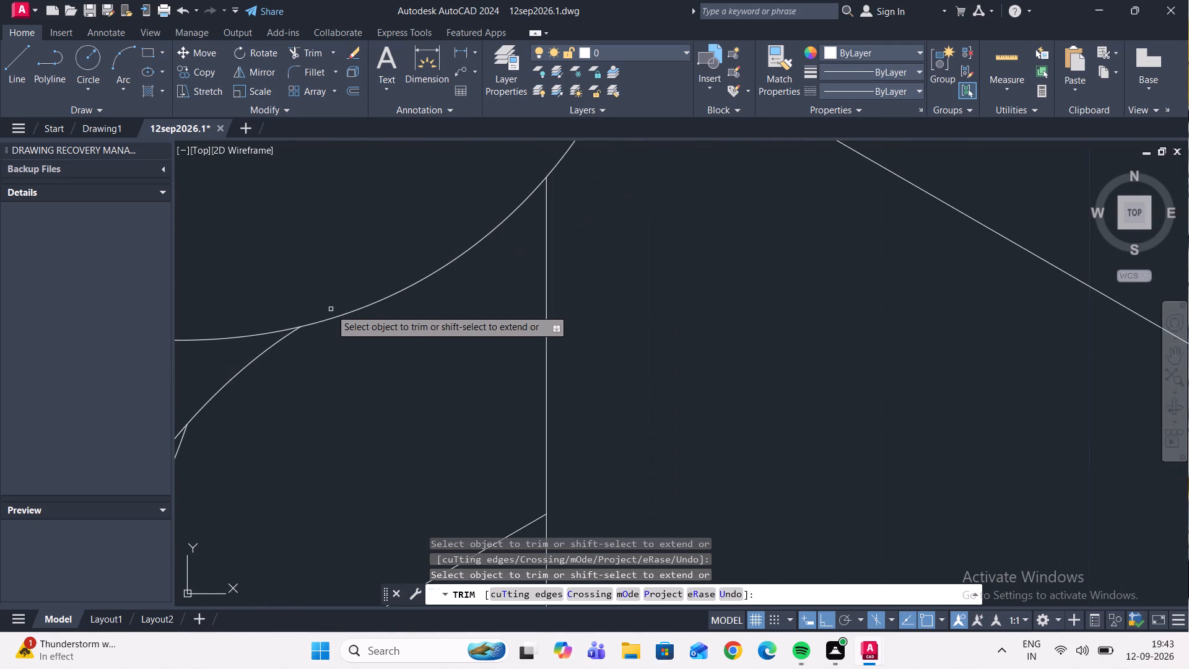
{"action": "left_click", "coordinate": [262, 354]}
{"action": "scroll", "coordinate": [266, 362], "scroll_direction": "down", "scroll_amount": 3}
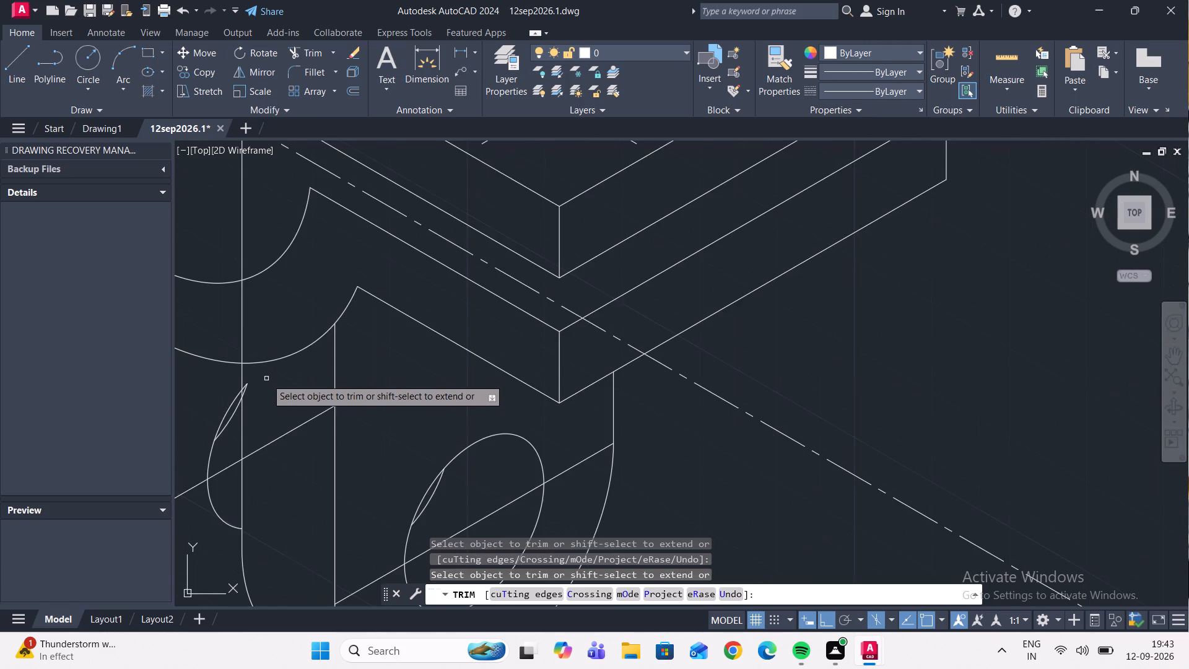
{"action": "scroll", "coordinate": [266, 383], "scroll_direction": "down", "scroll_amount": 2}
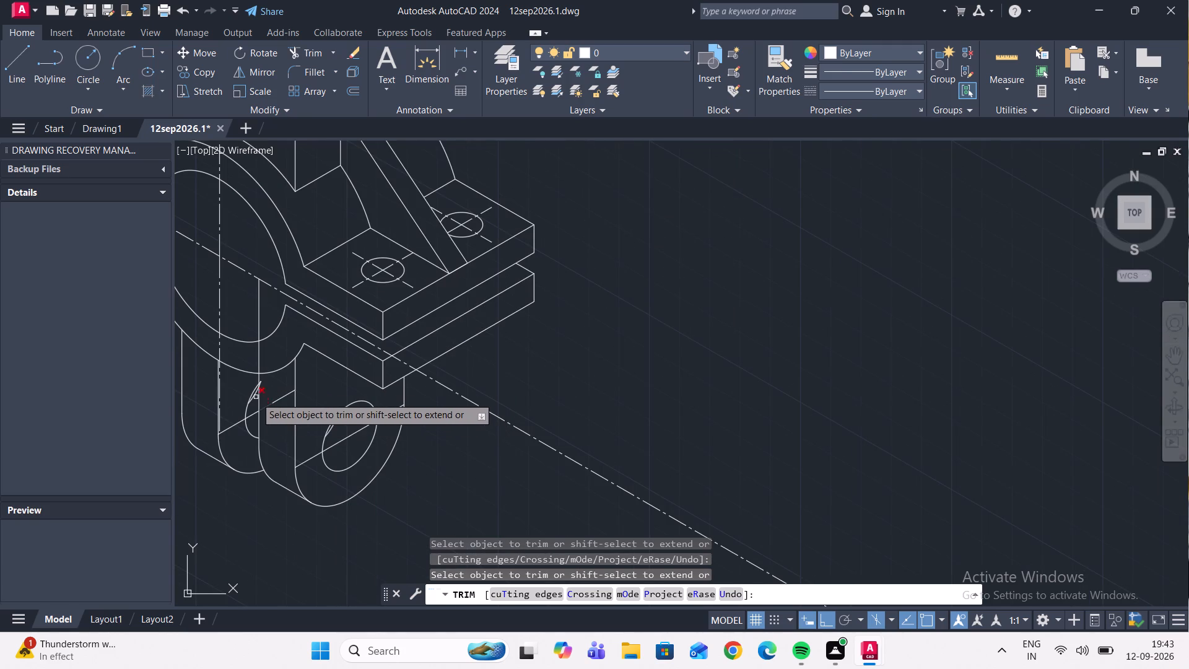
{"action": "scroll", "coordinate": [263, 386], "scroll_direction": "up", "scroll_amount": 7}
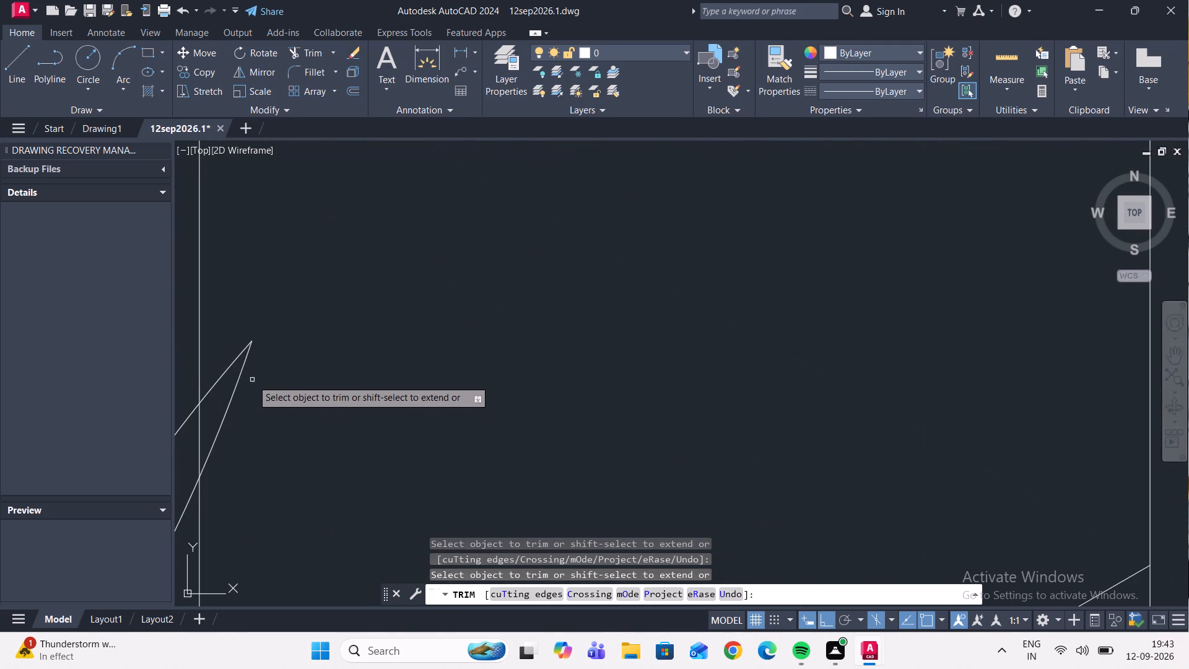
{"action": "left_click", "coordinate": [233, 392]}
{"action": "left_click", "coordinate": [233, 367]}
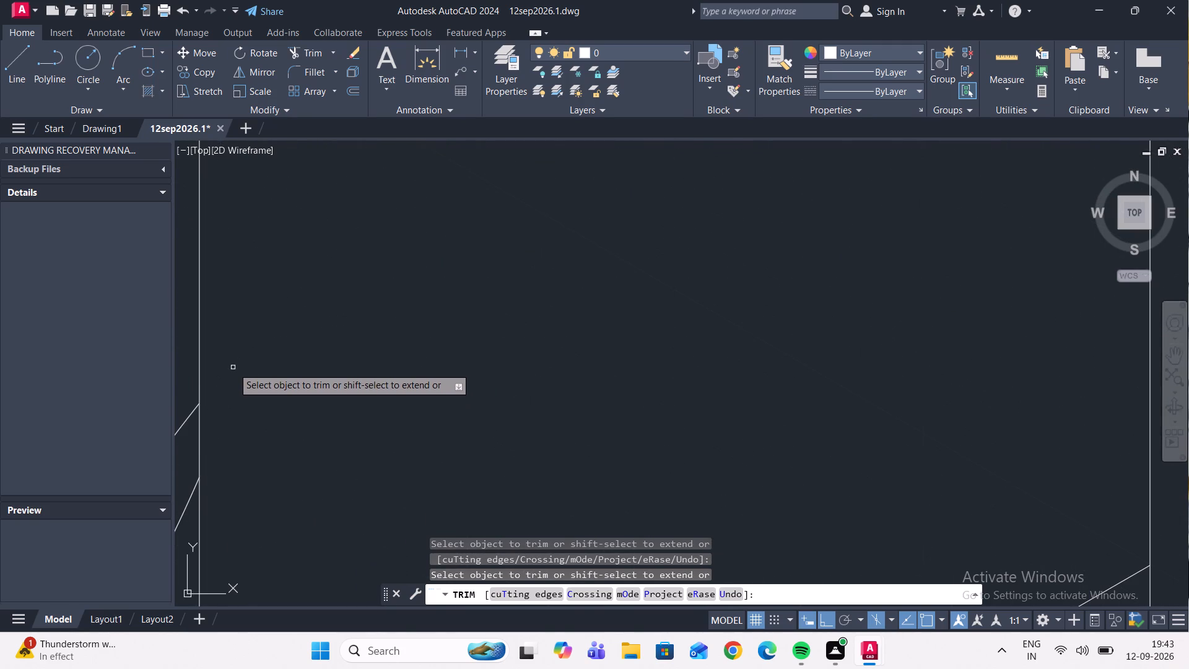
Examine the whole bracket, especially the ring and lower lugs, for leftover hidden lines and end the trimming.
{"action": "scroll", "coordinate": [245, 367], "scroll_direction": "down", "scroll_amount": 6}
{"action": "scroll", "coordinate": [279, 432], "scroll_direction": "down", "scroll_amount": 2}
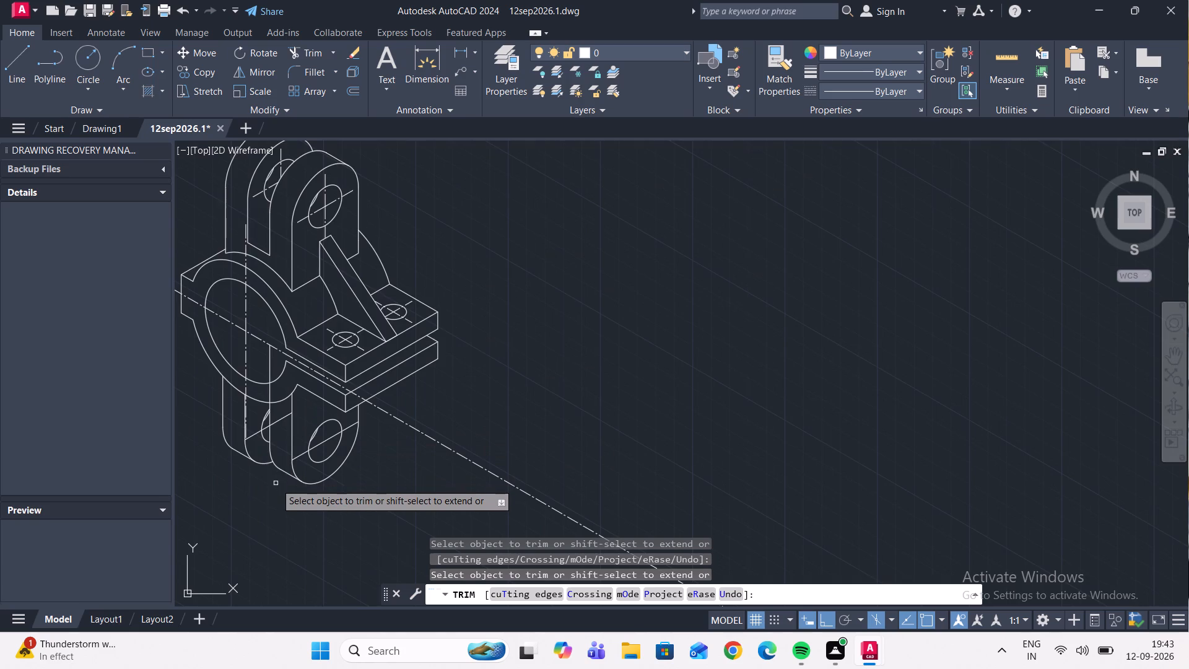
{"action": "scroll", "coordinate": [289, 469], "scroll_direction": "up", "scroll_amount": 3}
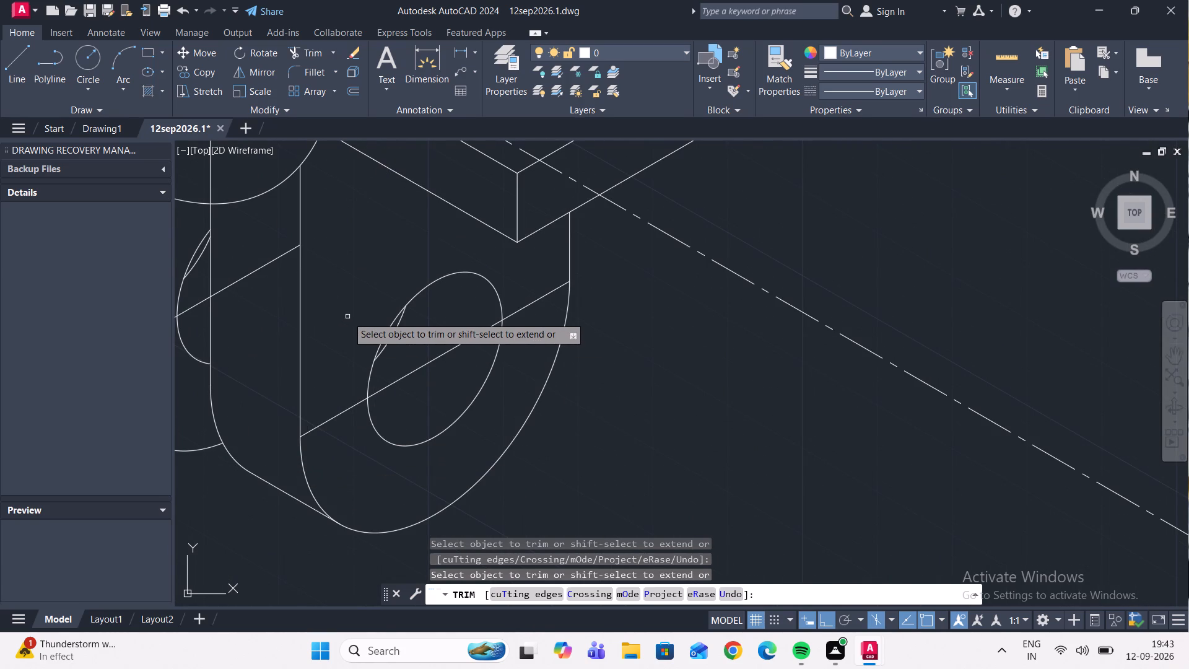
{"action": "scroll", "coordinate": [353, 326], "scroll_direction": "down", "scroll_amount": 2}
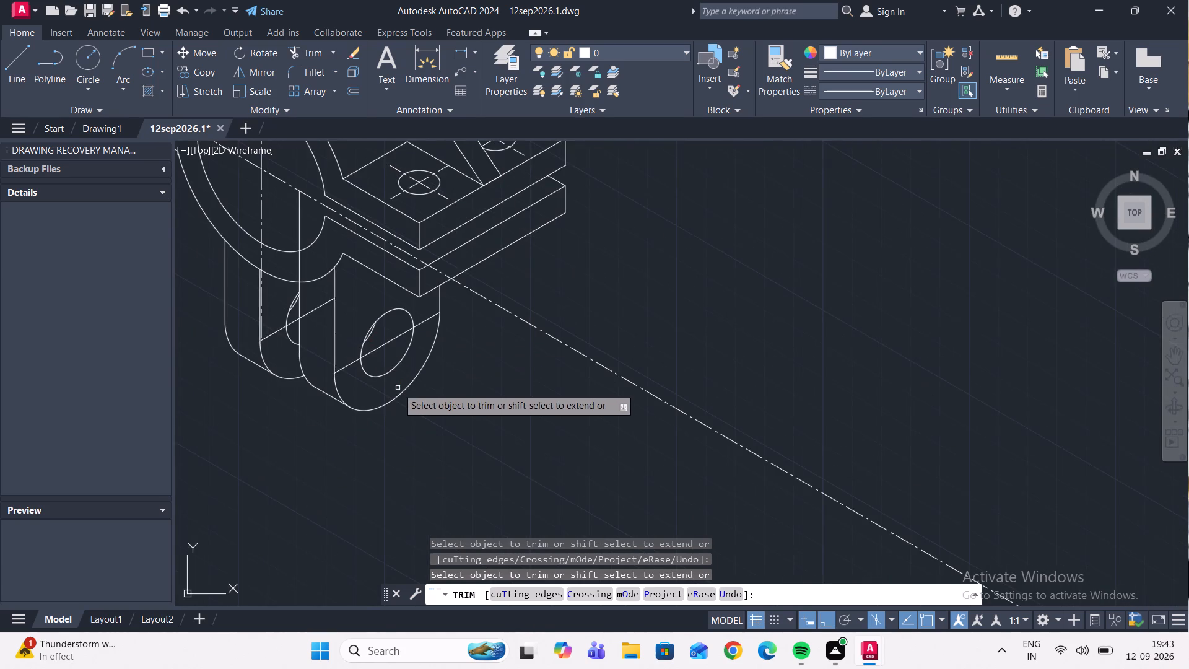
{"action": "middle_click_drag", "start_coordinate": [399, 390], "coordinate": [518, 415]}
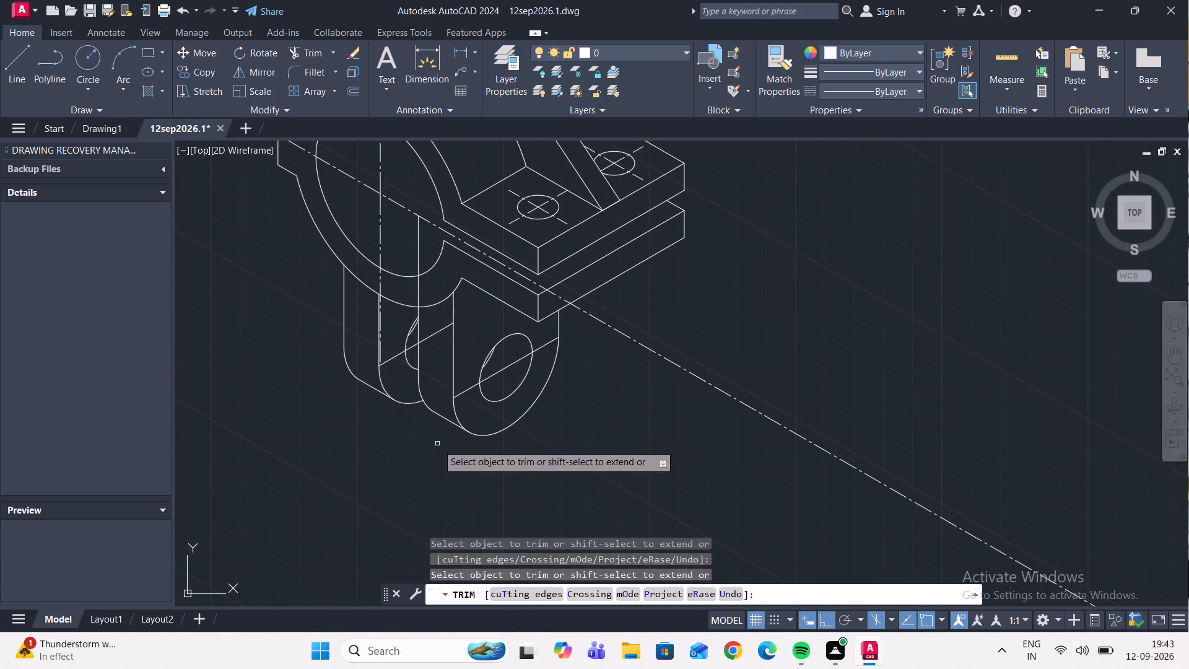
{"action": "middle_click_drag", "start_coordinate": [354, 355], "coordinate": [403, 467]}
{"action": "scroll", "coordinate": [368, 464], "scroll_direction": "down", "scroll_amount": 1}
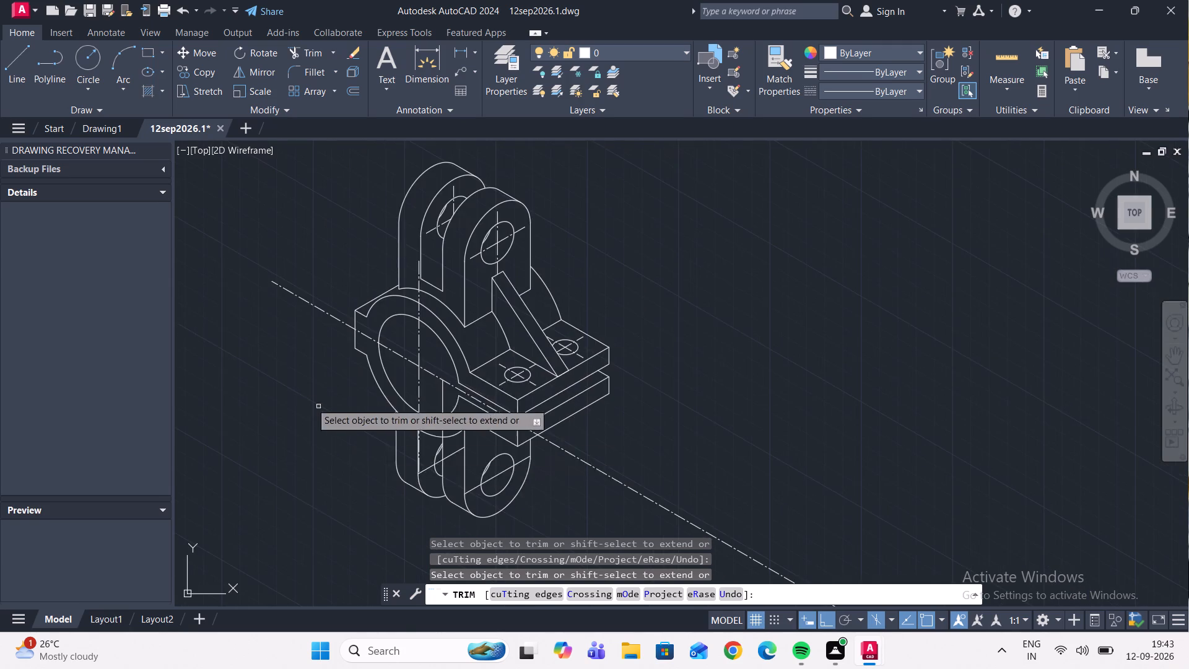
{"action": "scroll", "coordinate": [317, 363], "scroll_direction": "down", "scroll_amount": 1}
{"action": "scroll", "coordinate": [295, 366], "scroll_direction": "up", "scroll_amount": 3}
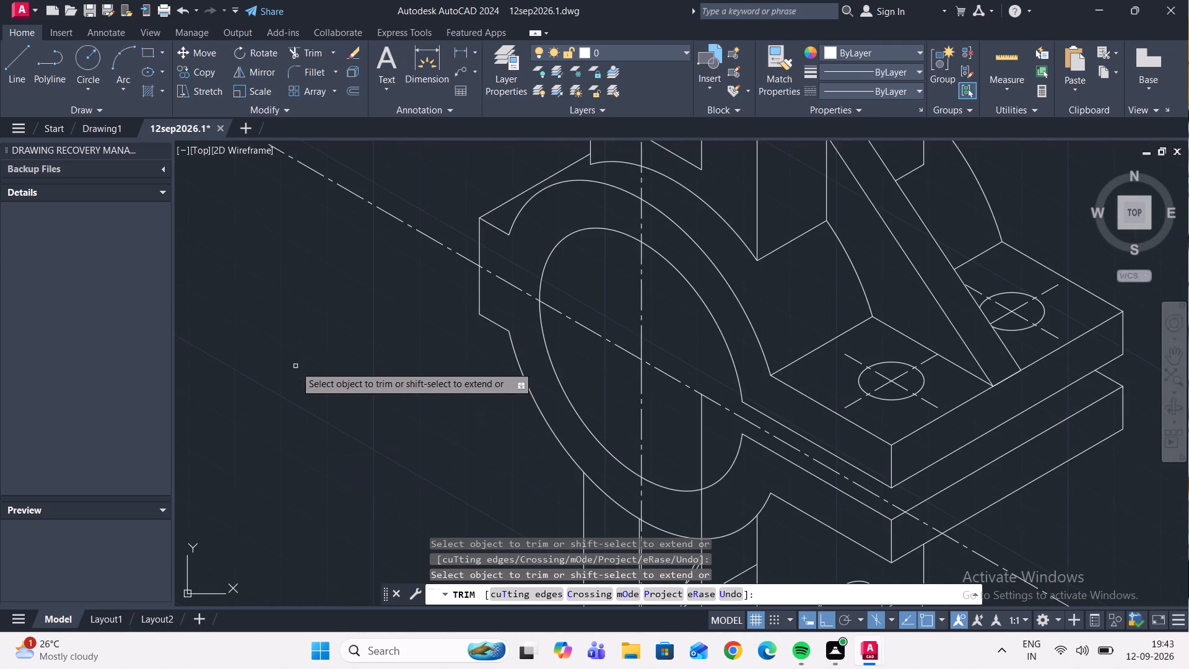
{"action": "scroll", "coordinate": [295, 366], "scroll_direction": "down", "scroll_amount": 3}
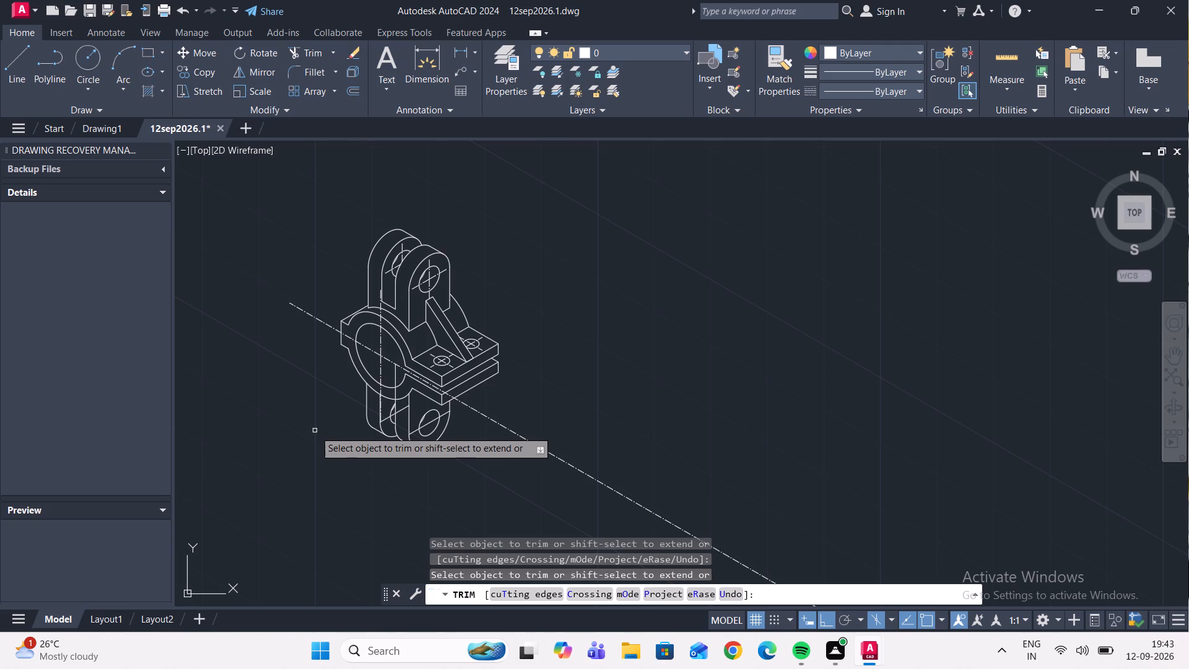
{"action": "scroll", "coordinate": [318, 431], "scroll_direction": "down", "scroll_amount": 2}
{"action": "scroll", "coordinate": [280, 408], "scroll_direction": "up", "scroll_amount": 2}
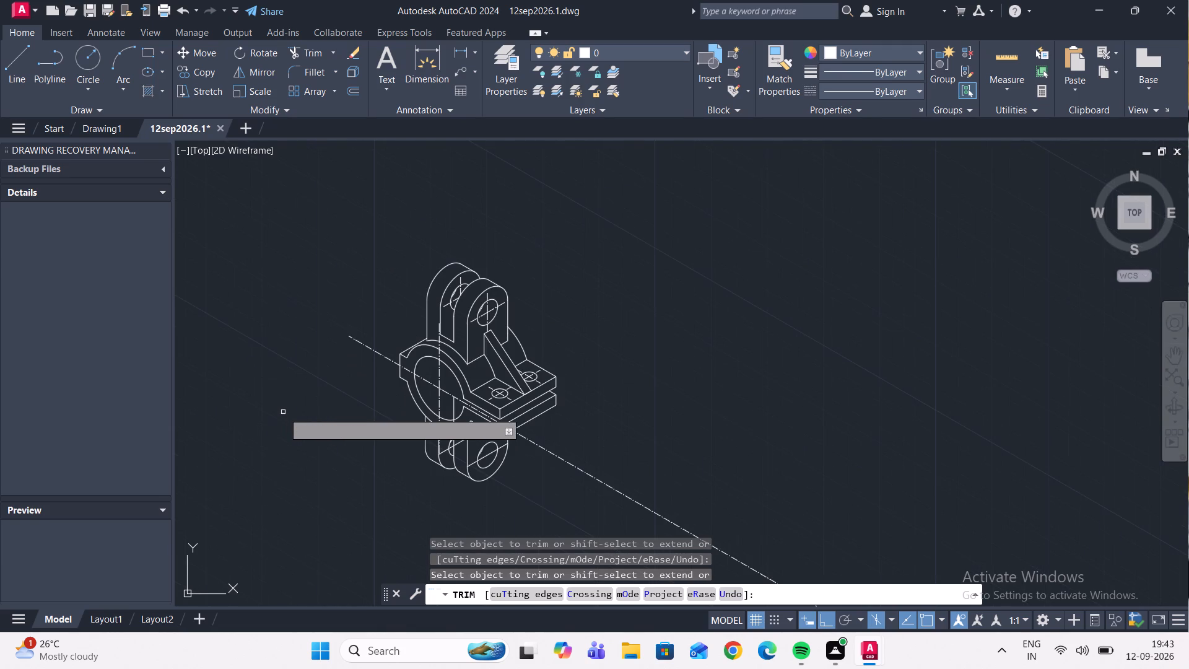
{"action": "middle_click_drag", "start_coordinate": [328, 457], "coordinate": [336, 435]}
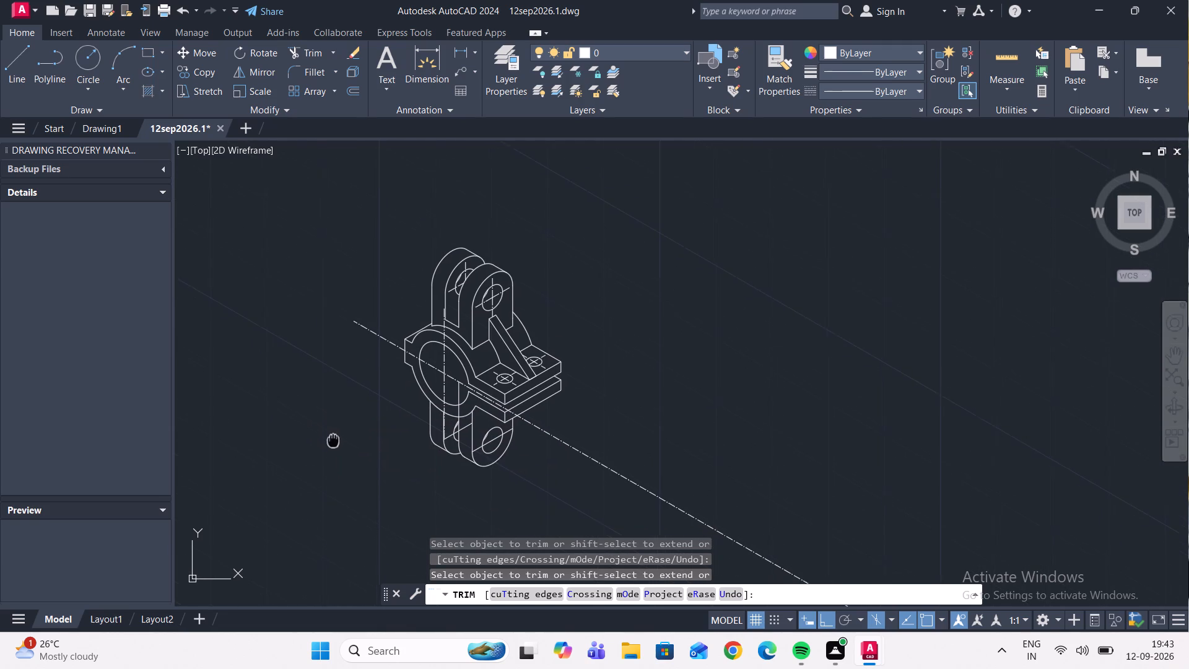
{"action": "middle_click_drag", "start_coordinate": [336, 435], "coordinate": [339, 426]}
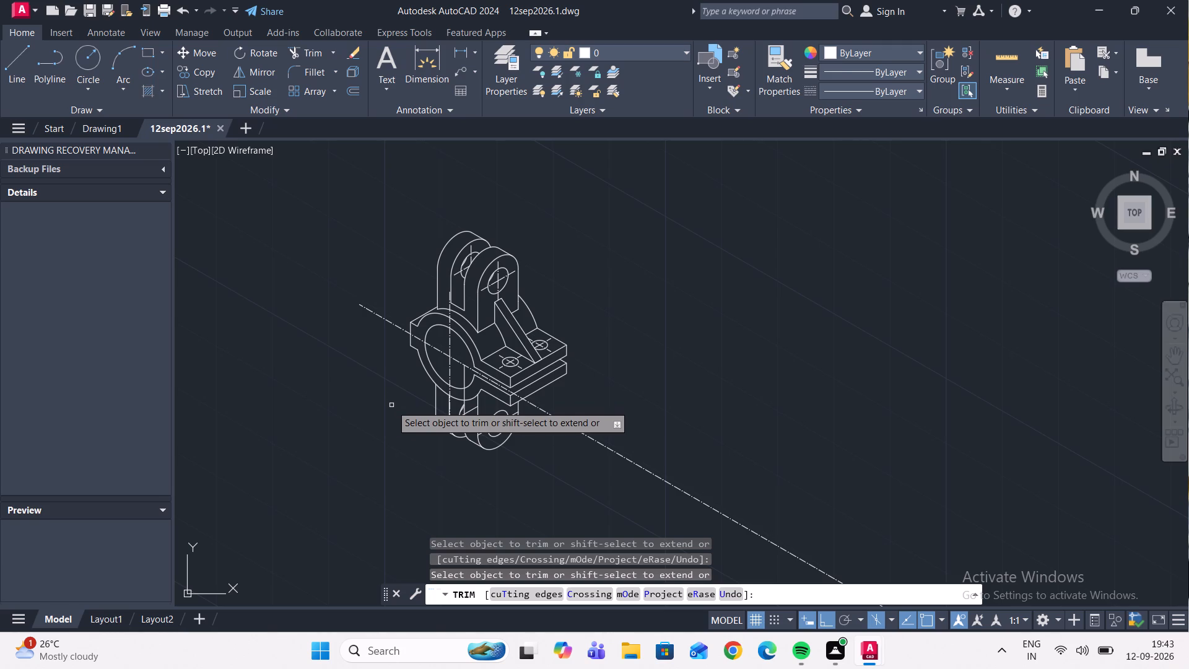
{"action": "scroll", "coordinate": [414, 354], "scroll_direction": "up", "scroll_amount": 2}
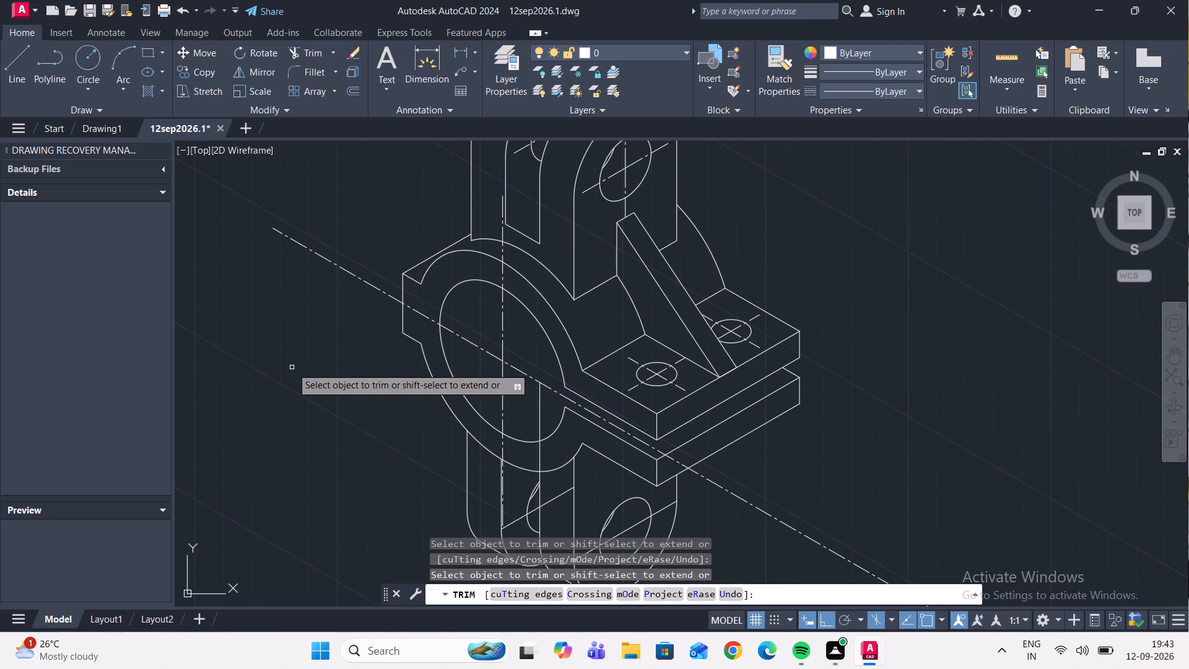
{"action": "key", "text": "Escape"}
Add an aligned dimension for the front upper lug's thickness from its hole centre to the rear-face centre, placed above the lug.
{"action": "scroll", "coordinate": [341, 363], "scroll_direction": "down", "scroll_amount": 2}
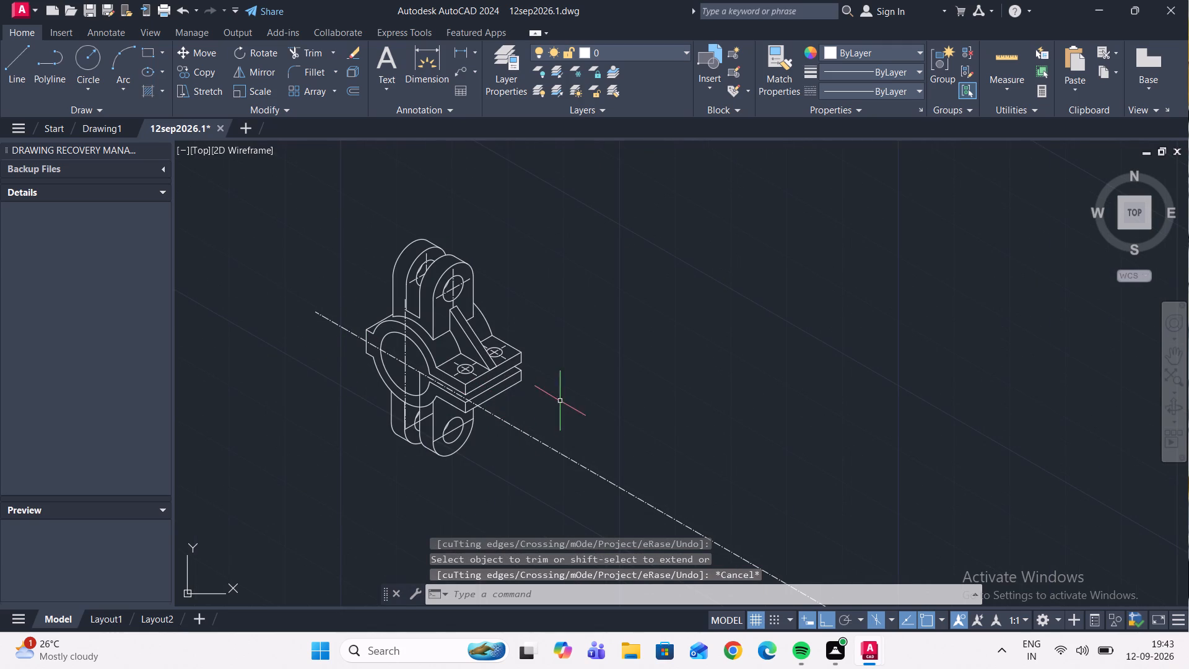
{"action": "scroll", "coordinate": [386, 345], "scroll_direction": "up", "scroll_amount": 3}
{"action": "scroll", "coordinate": [378, 362], "scroll_direction": "down", "scroll_amount": 1}
{"action": "middle_click_drag", "start_coordinate": [422, 379], "coordinate": [380, 375]}
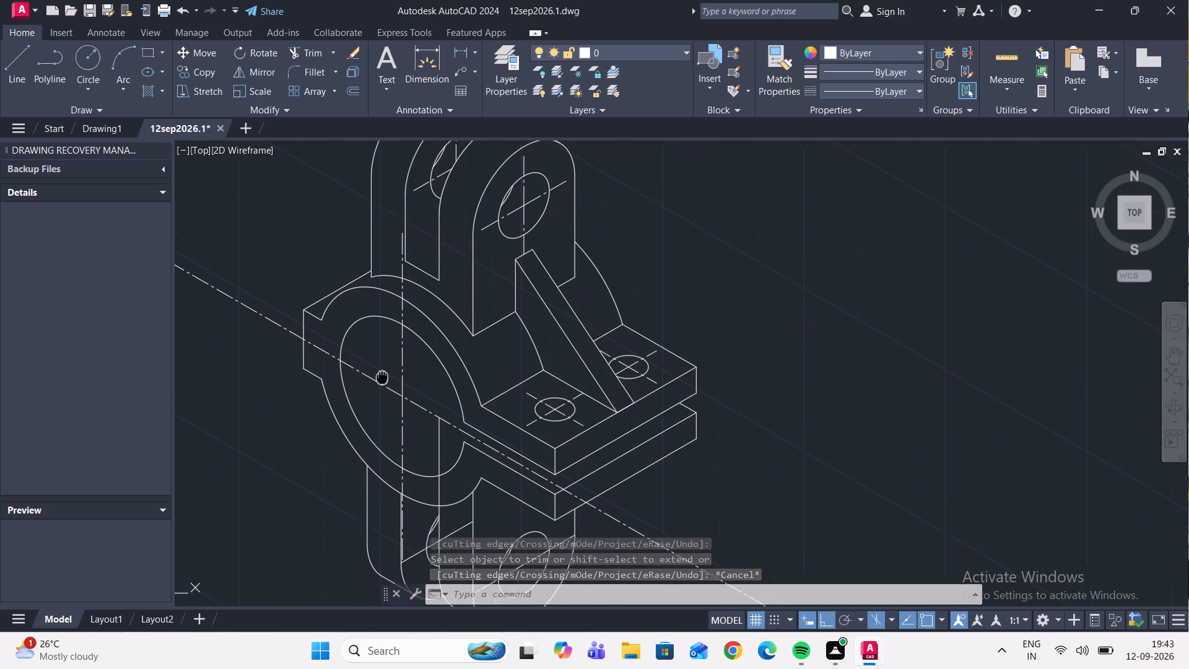
{"action": "middle_click_drag", "start_coordinate": [380, 375], "coordinate": [378, 371]}
{"action": "left_click", "coordinate": [476, 51]}
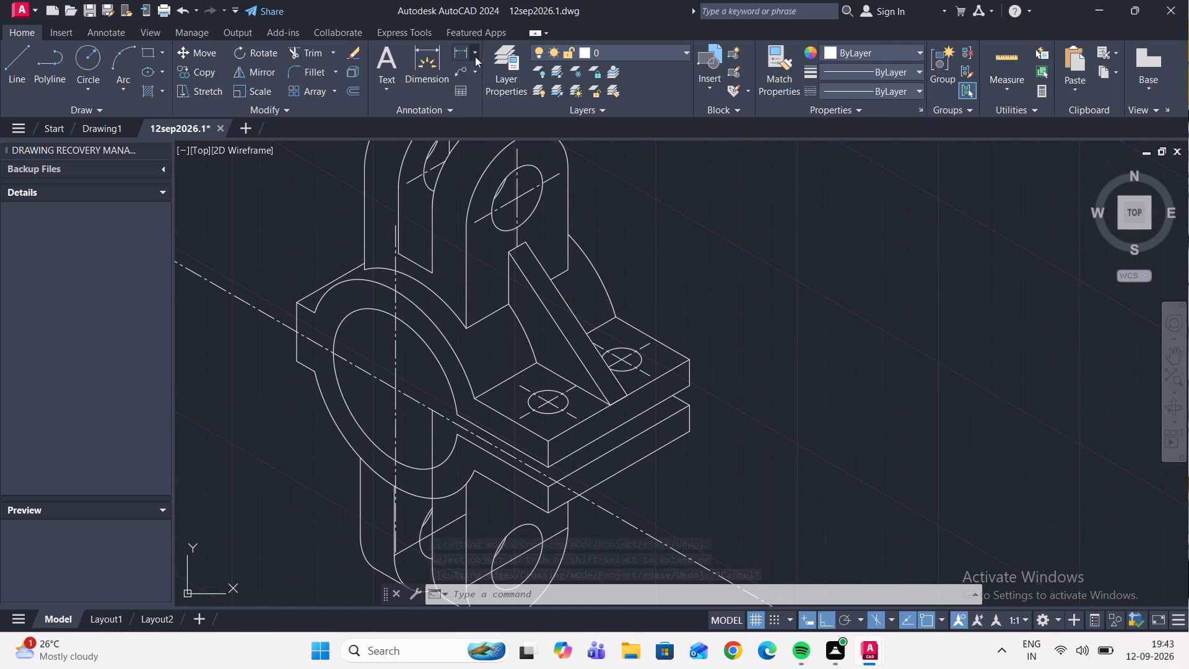
{"action": "left_click", "coordinate": [492, 114]}
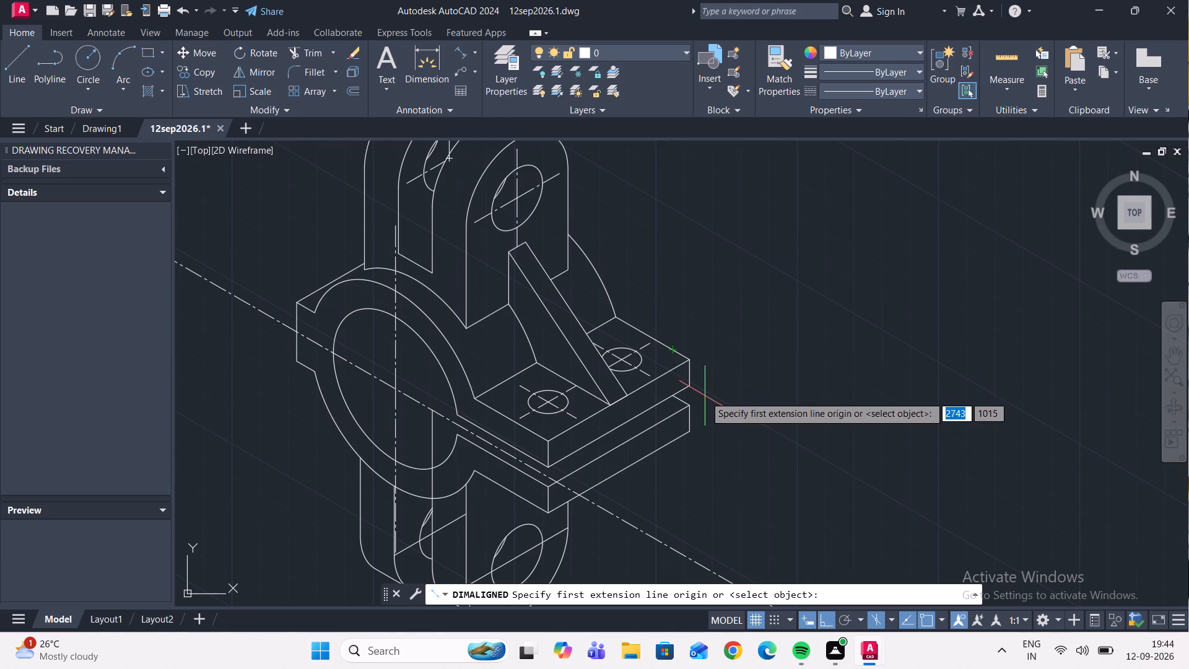
{"action": "middle_click_drag", "start_coordinate": [705, 396], "coordinate": [655, 378]}
{"action": "middle_click_drag", "start_coordinate": [544, 333], "coordinate": [572, 428]}
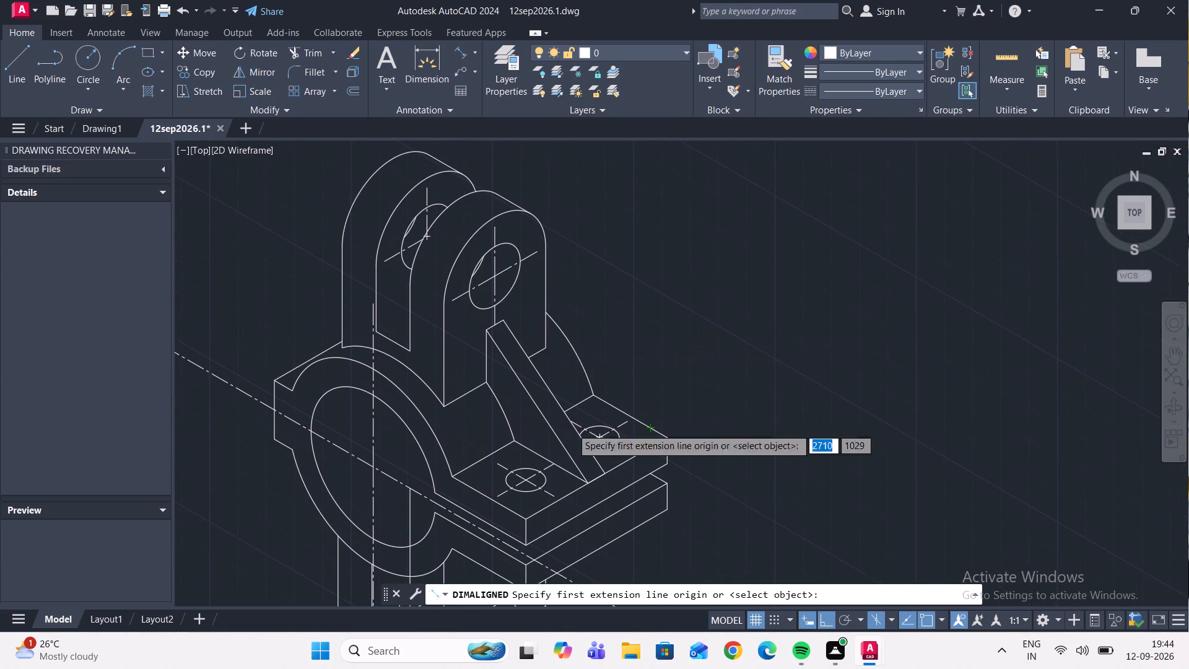
{"action": "middle_click_drag", "start_coordinate": [532, 351], "coordinate": [644, 437]}
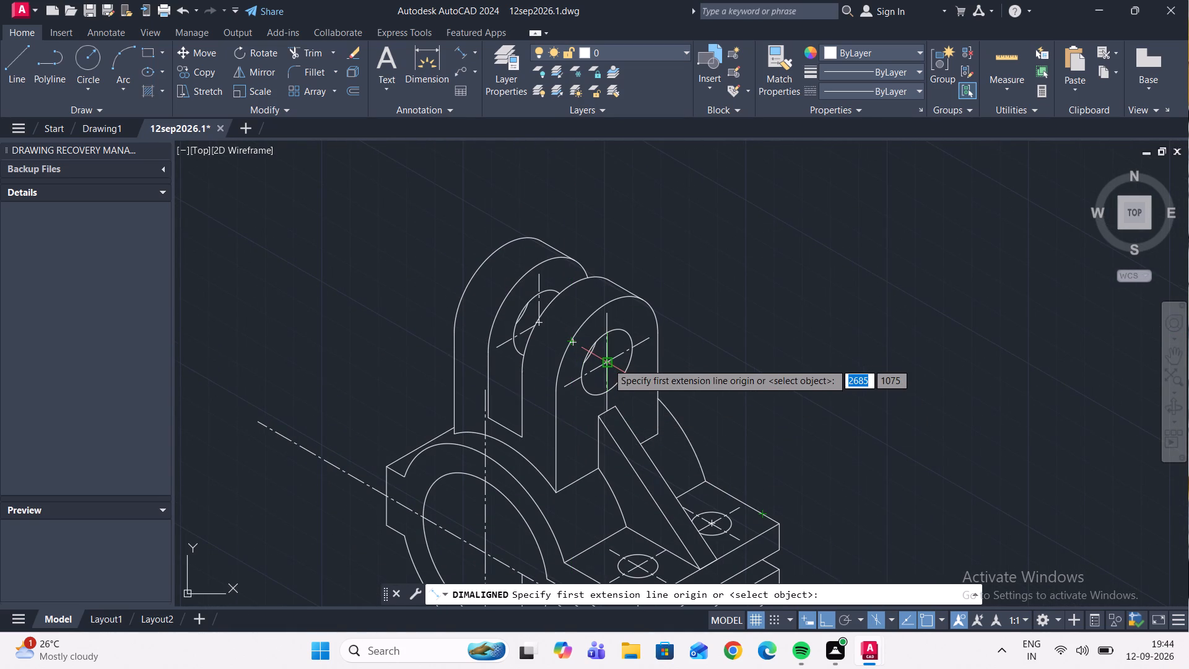
{"action": "left_click", "coordinate": [608, 363]}
{"action": "left_click", "coordinate": [572, 343]}
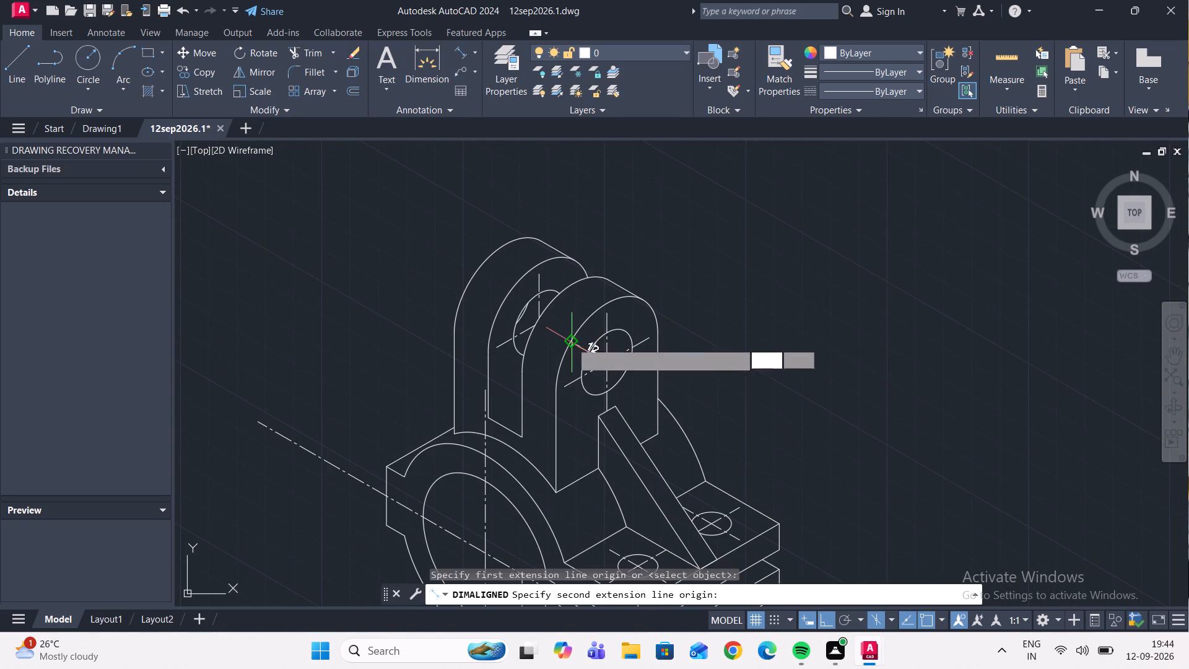
{"action": "left_click", "coordinate": [589, 221]}
Add an aligned dimension for the gap between the two upper lugs, placed in line with the front lug's thickness dimension.
{"action": "scroll", "coordinate": [620, 302], "scroll_direction": "down", "scroll_amount": 2}
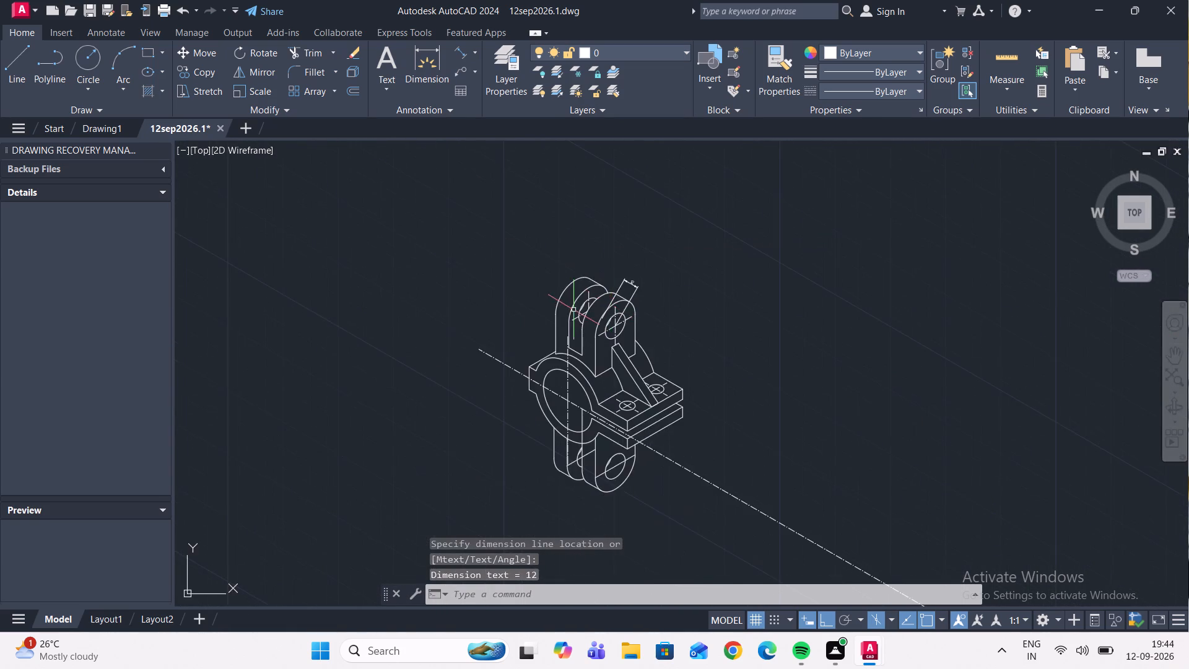
{"action": "scroll", "coordinate": [573, 310], "scroll_direction": "up", "scroll_amount": 2}
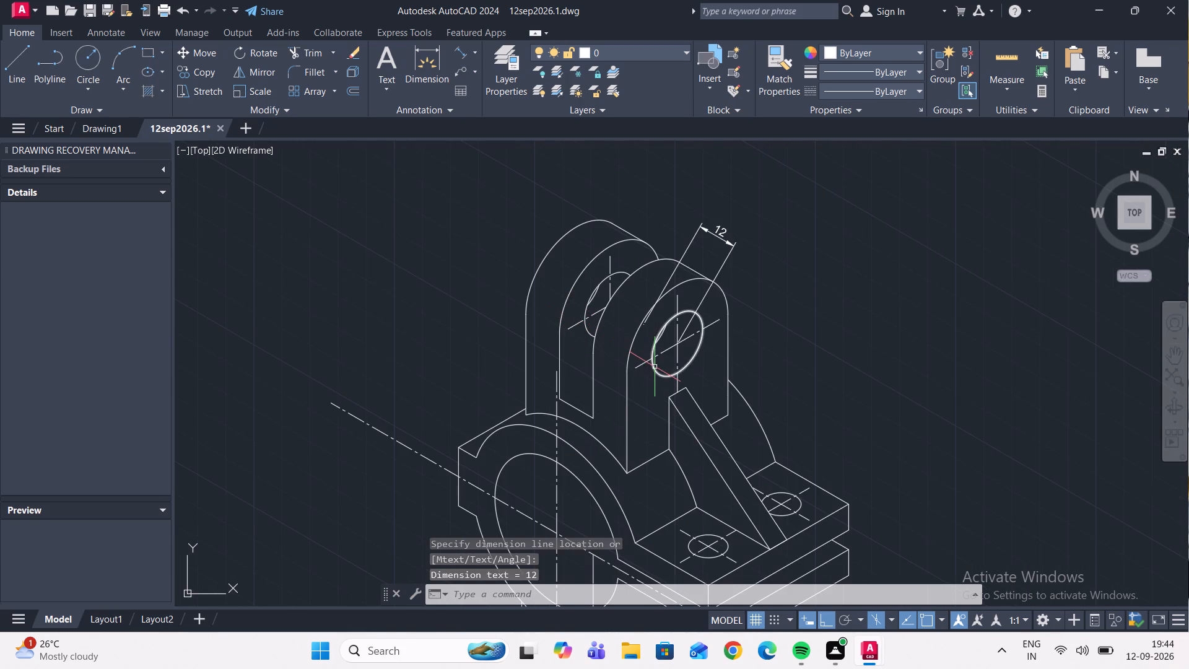
{"action": "left_click", "coordinate": [463, 53]}
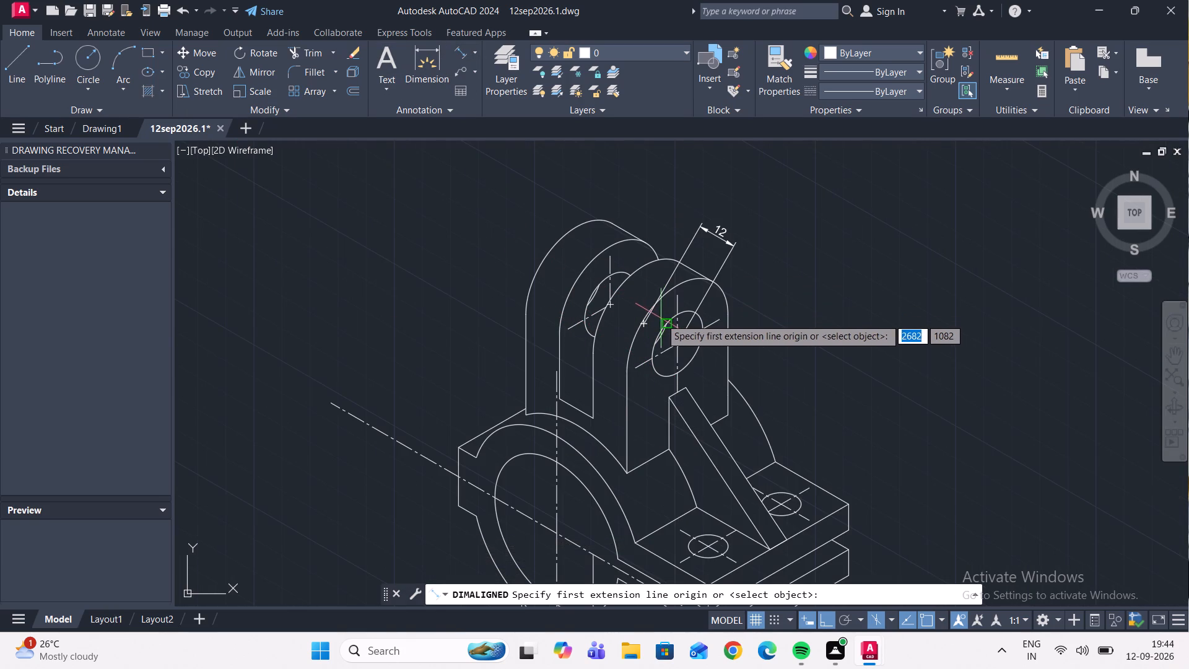
{"action": "left_click", "coordinate": [646, 321]}
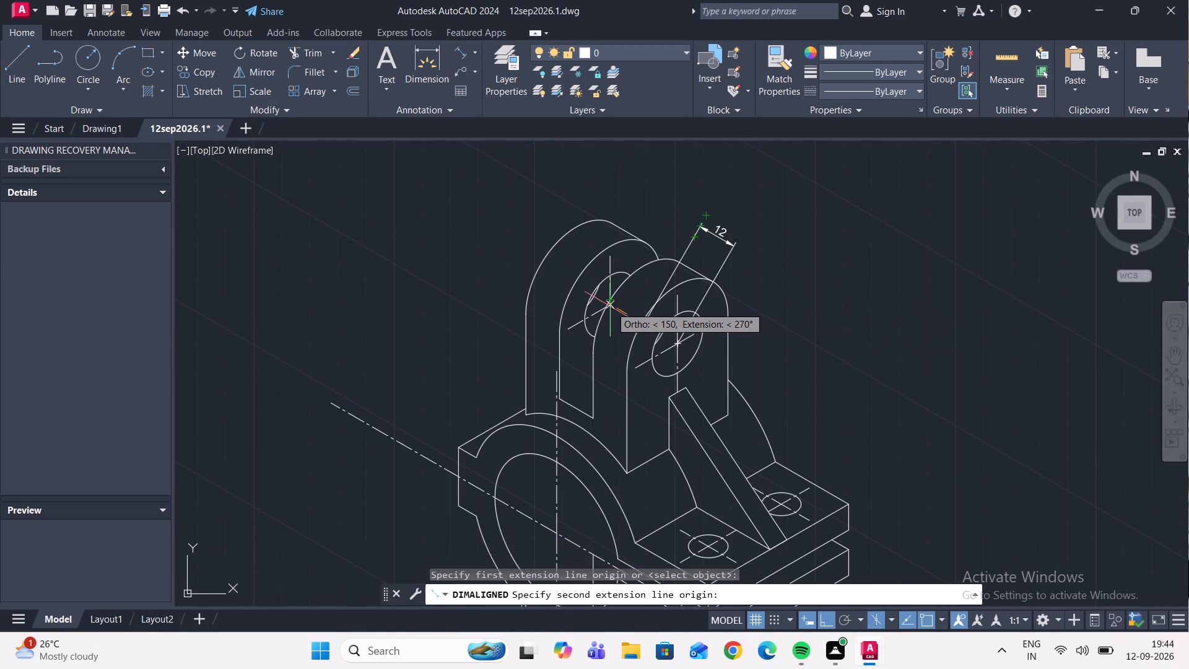
{"action": "scroll", "coordinate": [610, 305], "scroll_direction": "up", "scroll_amount": 3}
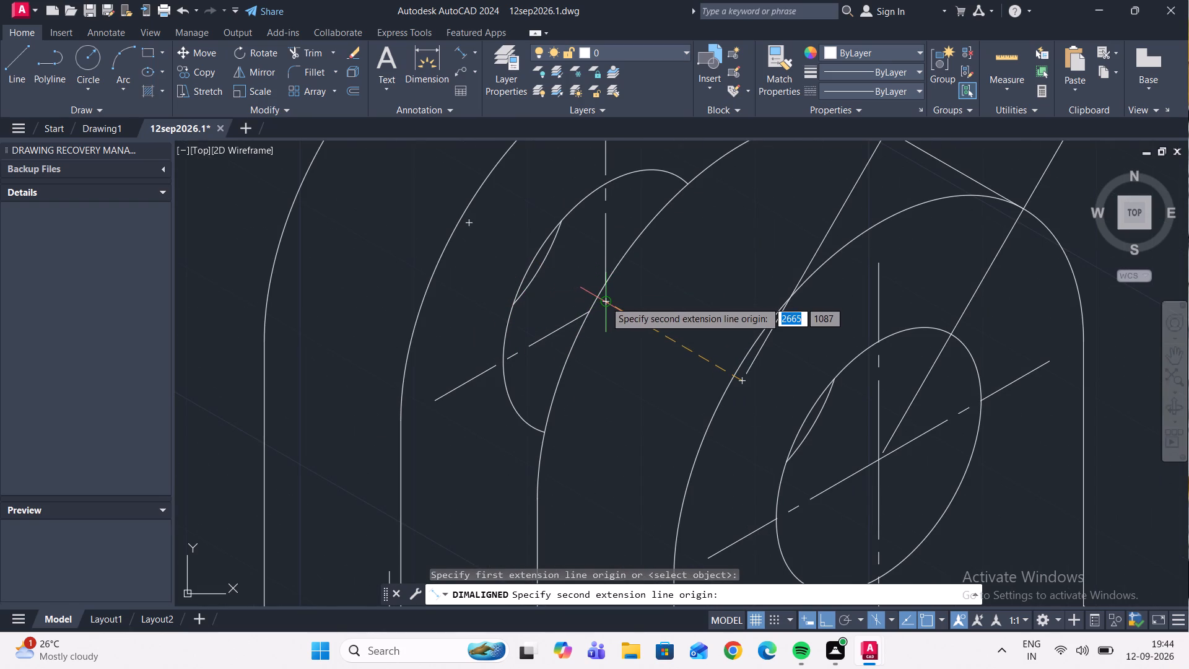
{"action": "left_click", "coordinate": [606, 301]}
{"action": "scroll", "coordinate": [686, 218], "scroll_direction": "down", "scroll_amount": 2}
{"action": "middle_click_drag", "start_coordinate": [687, 225], "coordinate": [594, 403]}
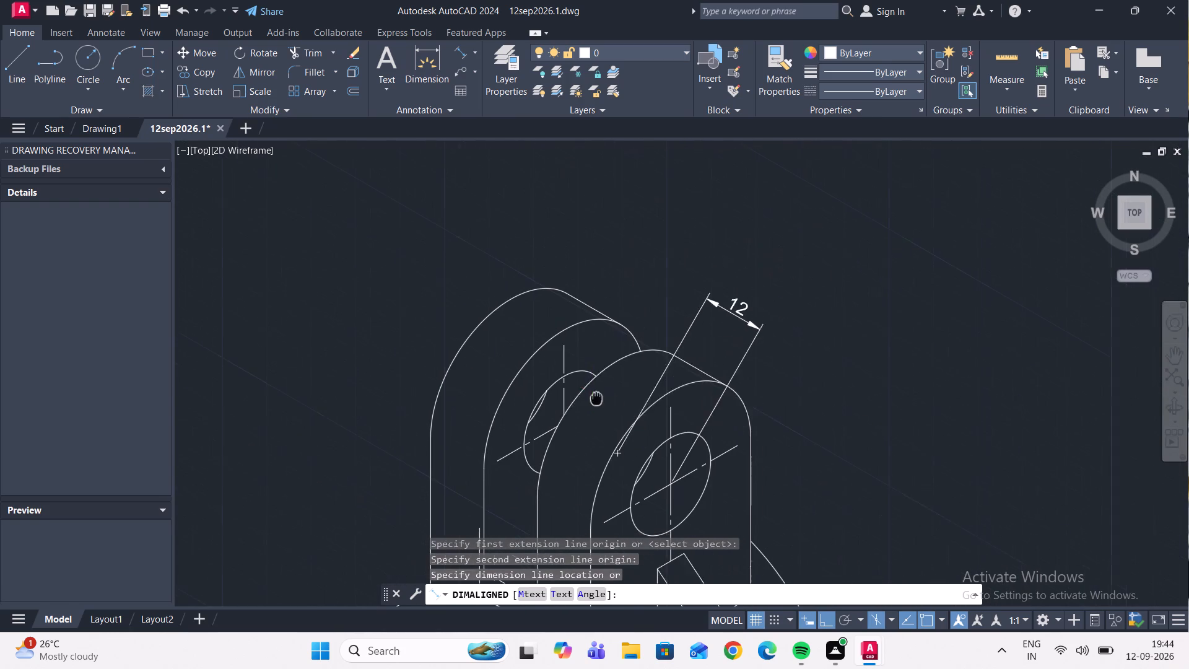
{"action": "middle_click_drag", "start_coordinate": [594, 403], "coordinate": [594, 403]}
{"action": "left_click", "coordinate": [662, 287]}
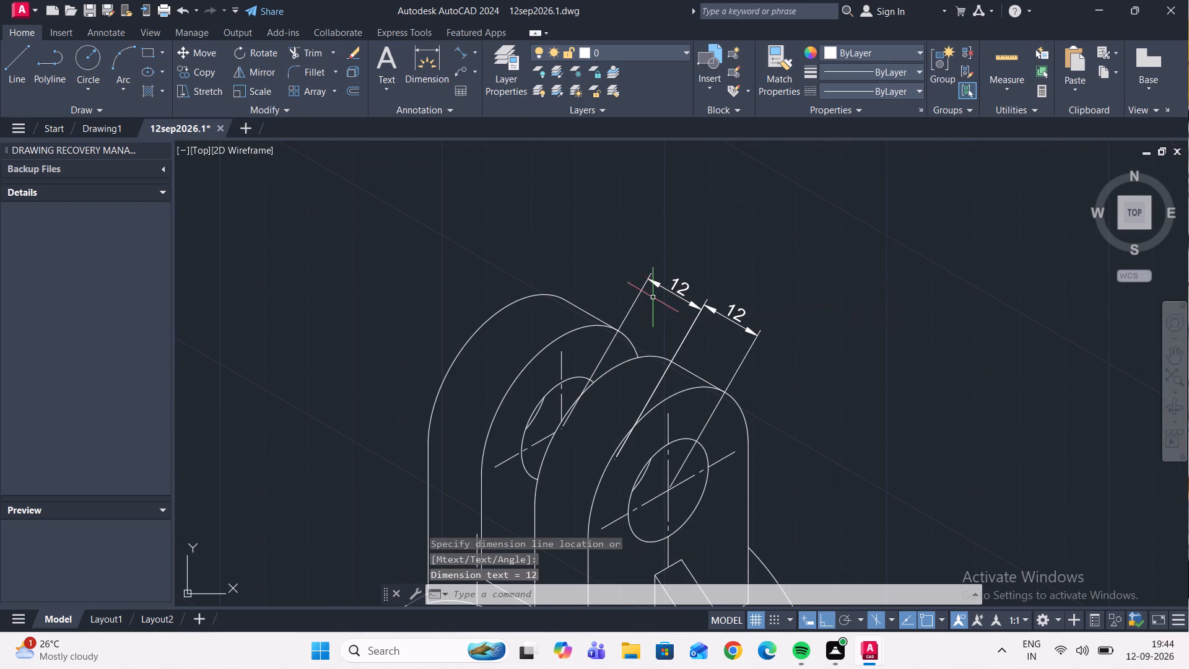
Add an aligned dimension for the rear upper lug's thickness, continuing the row of dimensions above the lugs.
{"action": "middle_click_drag", "start_coordinate": [593, 346], "coordinate": [645, 346]}
{"action": "scroll", "coordinate": [614, 421], "scroll_direction": "up", "scroll_amount": 2}
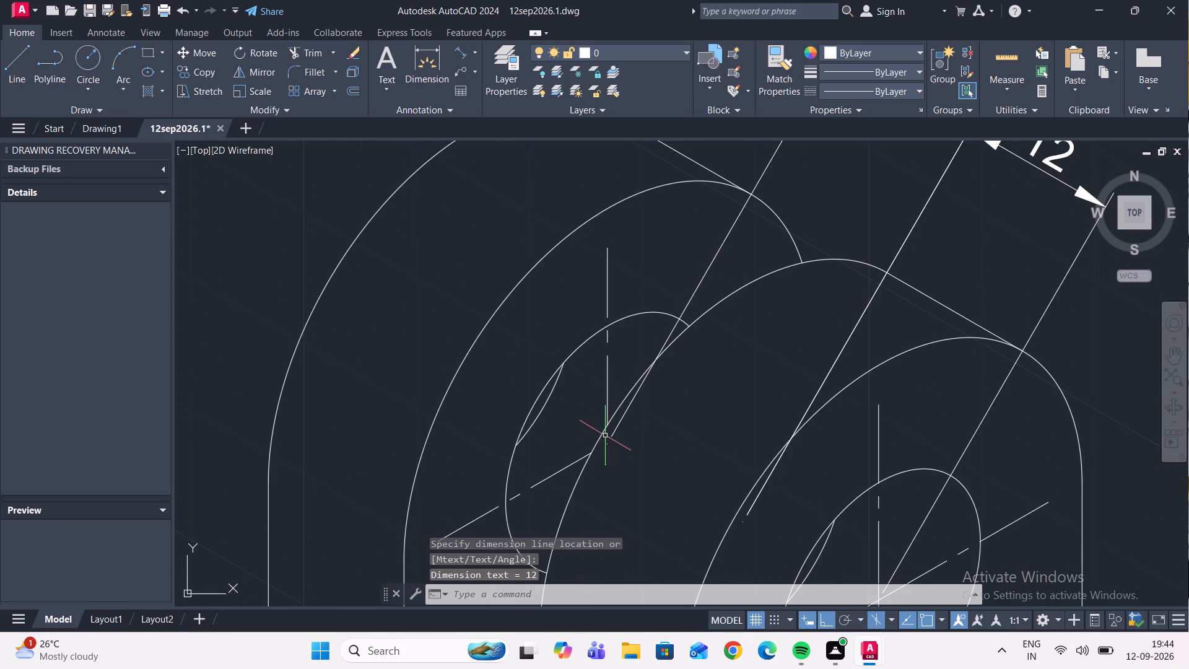
{"action": "key", "text": "space"}
{"action": "left_click", "coordinate": [610, 442]}
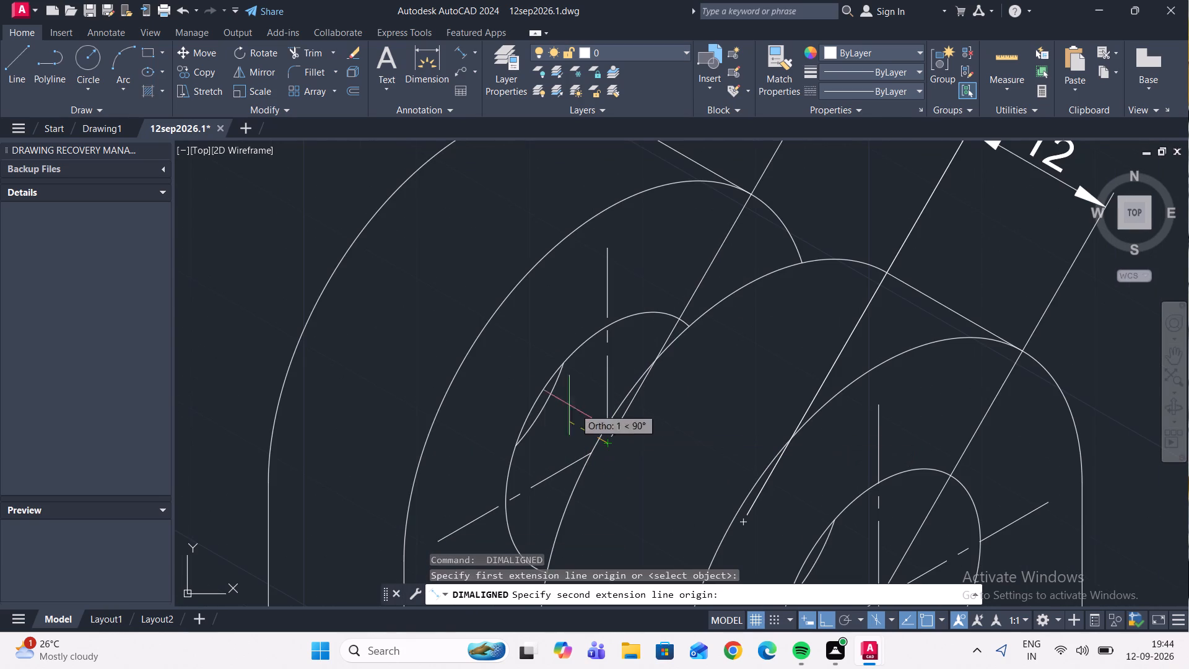
{"action": "left_click", "coordinate": [472, 366]}
{"action": "scroll", "coordinate": [539, 277], "scroll_direction": "down", "scroll_amount": 3}
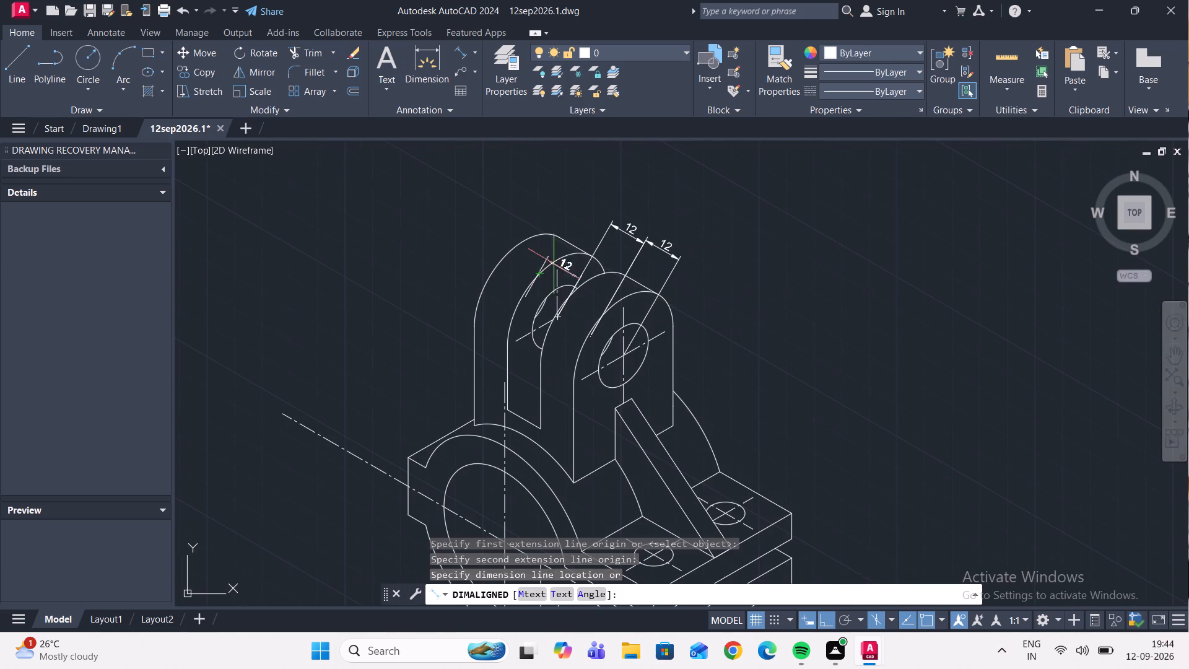
{"action": "left_click", "coordinate": [586, 212]}
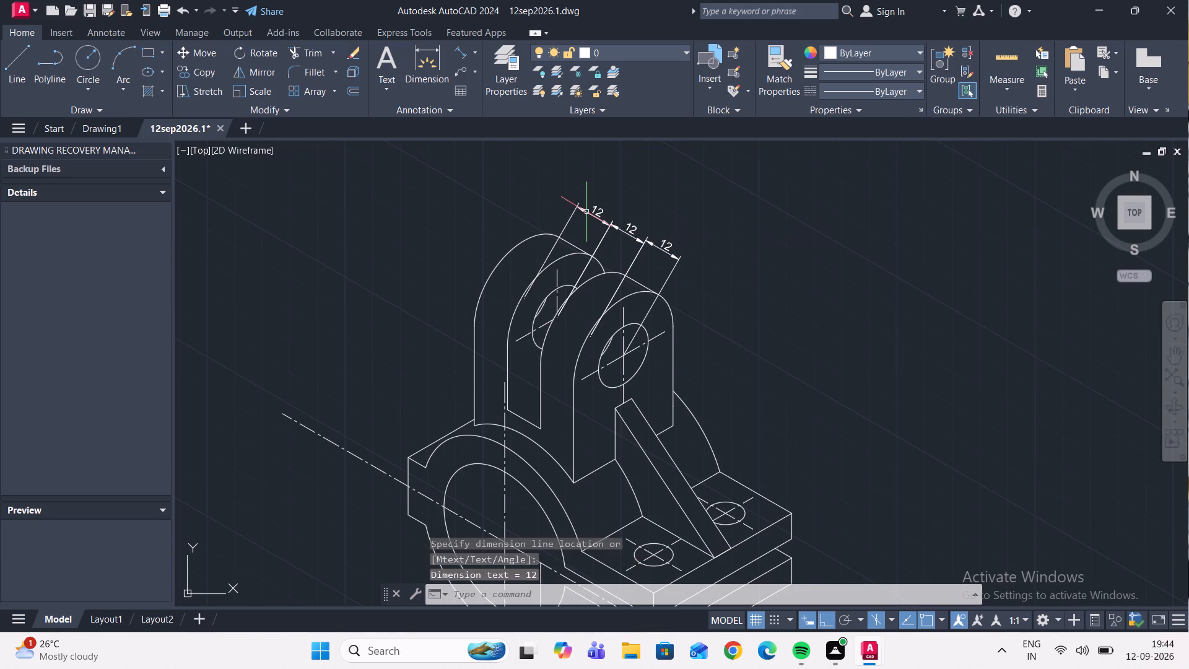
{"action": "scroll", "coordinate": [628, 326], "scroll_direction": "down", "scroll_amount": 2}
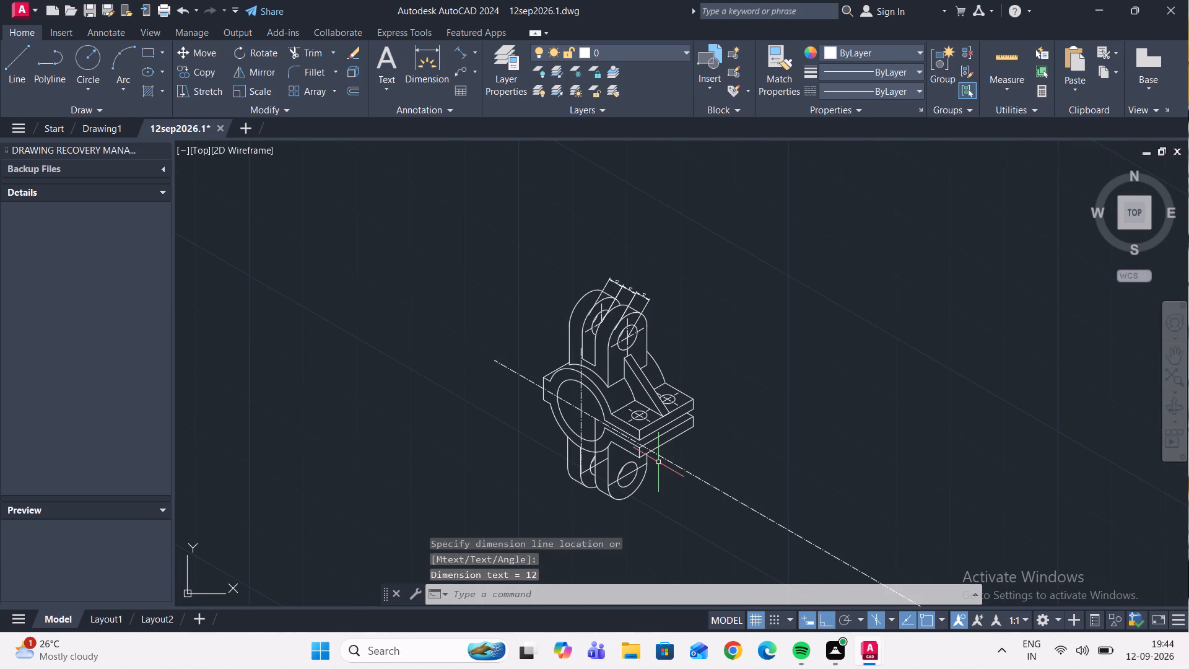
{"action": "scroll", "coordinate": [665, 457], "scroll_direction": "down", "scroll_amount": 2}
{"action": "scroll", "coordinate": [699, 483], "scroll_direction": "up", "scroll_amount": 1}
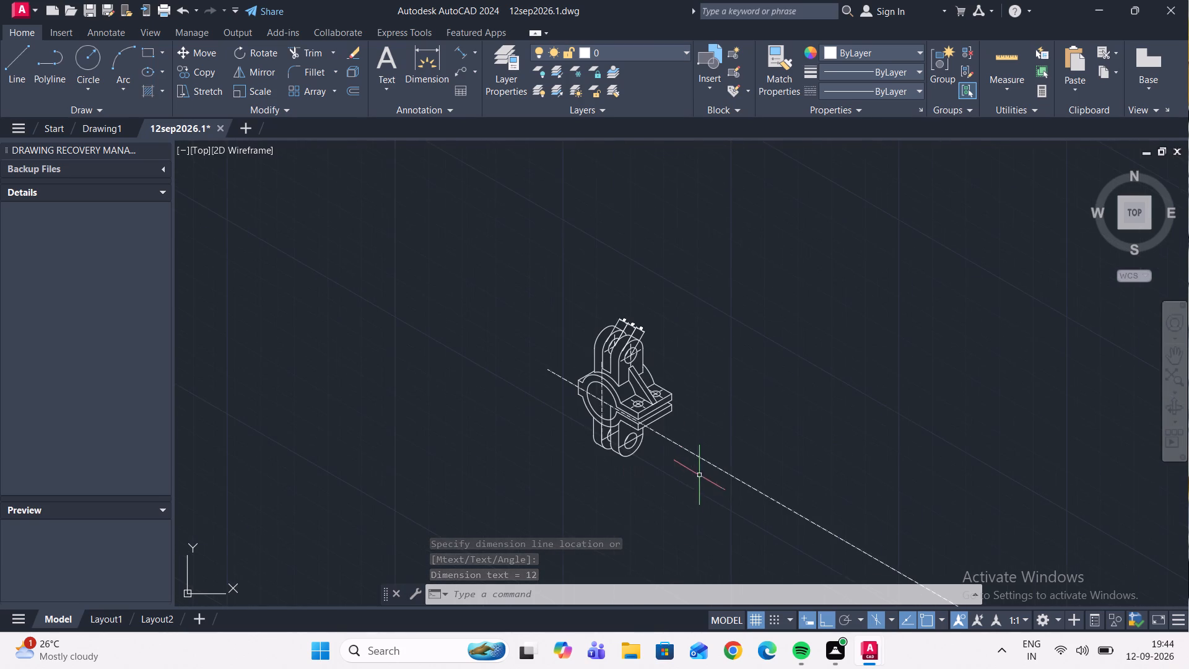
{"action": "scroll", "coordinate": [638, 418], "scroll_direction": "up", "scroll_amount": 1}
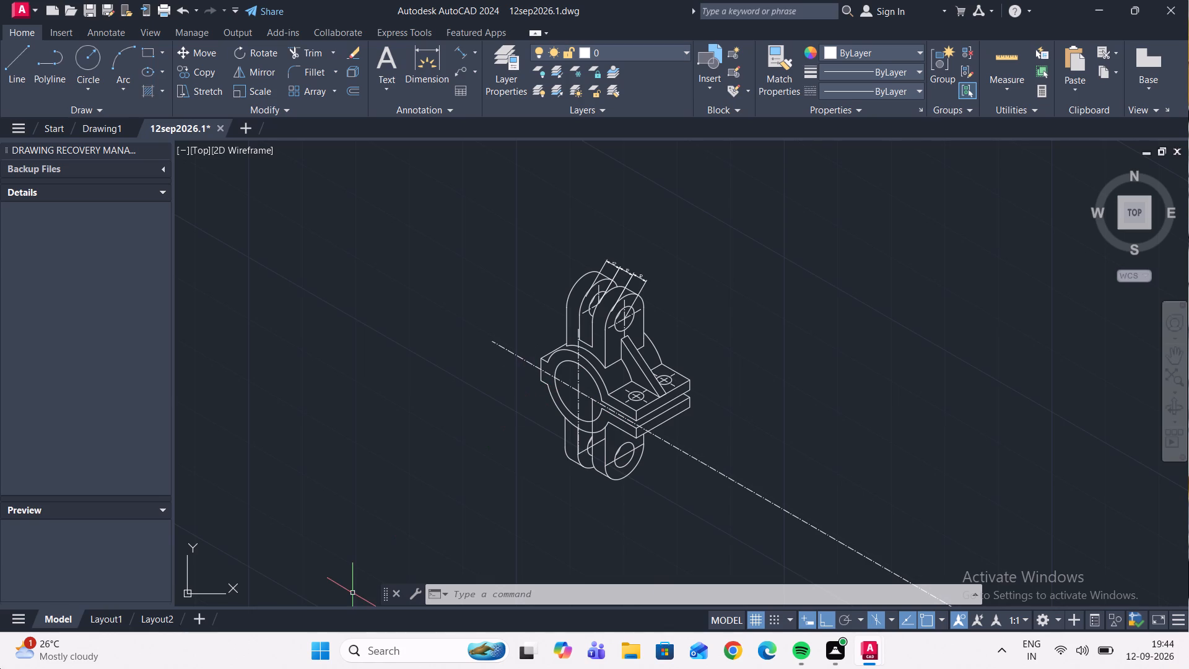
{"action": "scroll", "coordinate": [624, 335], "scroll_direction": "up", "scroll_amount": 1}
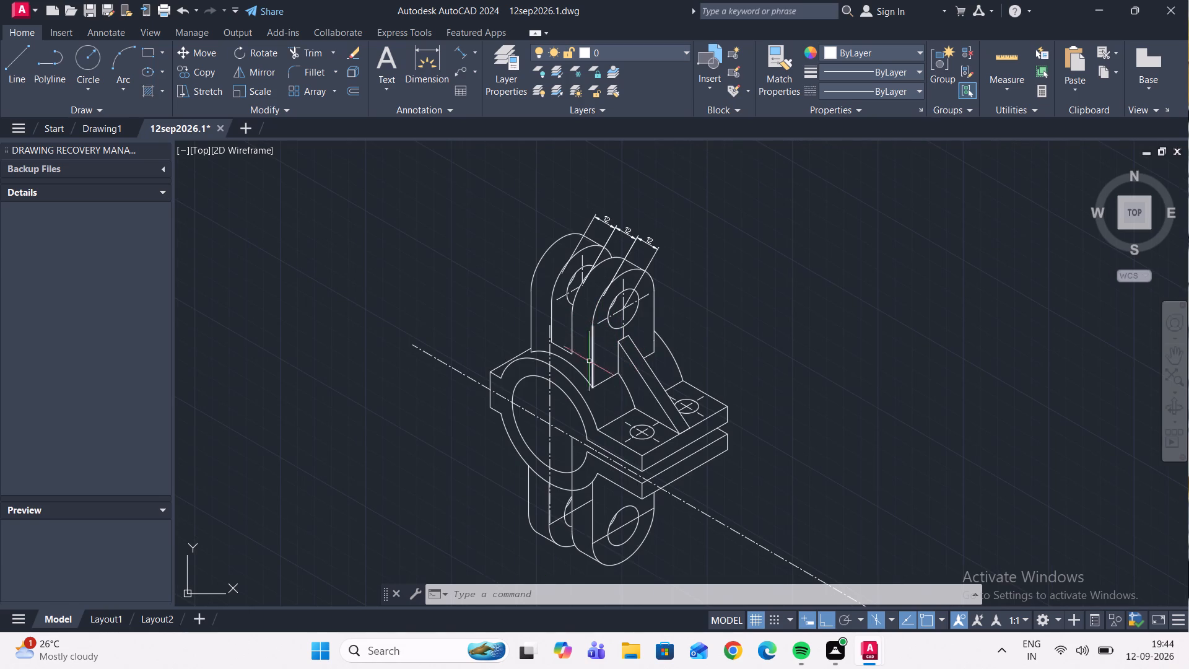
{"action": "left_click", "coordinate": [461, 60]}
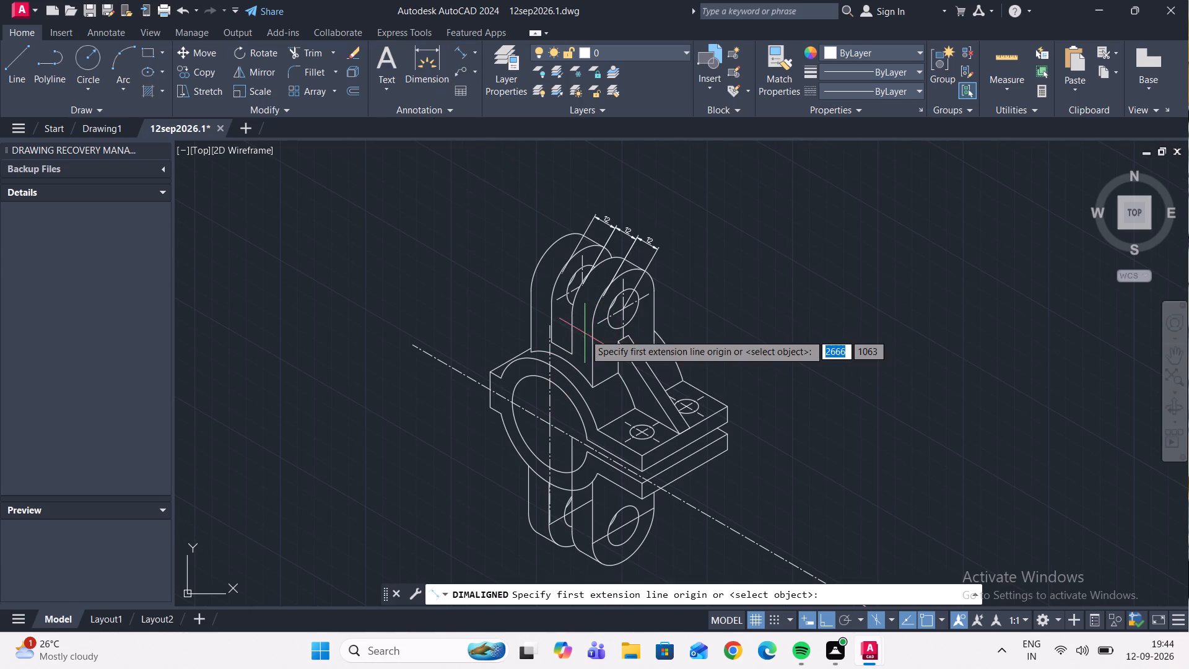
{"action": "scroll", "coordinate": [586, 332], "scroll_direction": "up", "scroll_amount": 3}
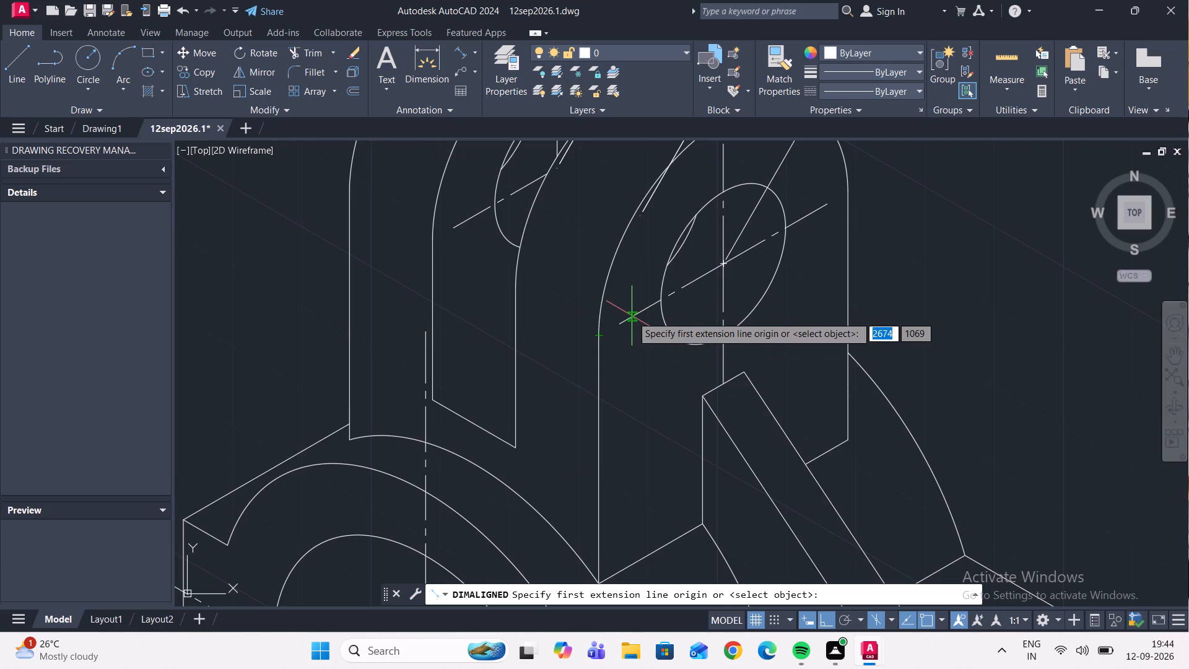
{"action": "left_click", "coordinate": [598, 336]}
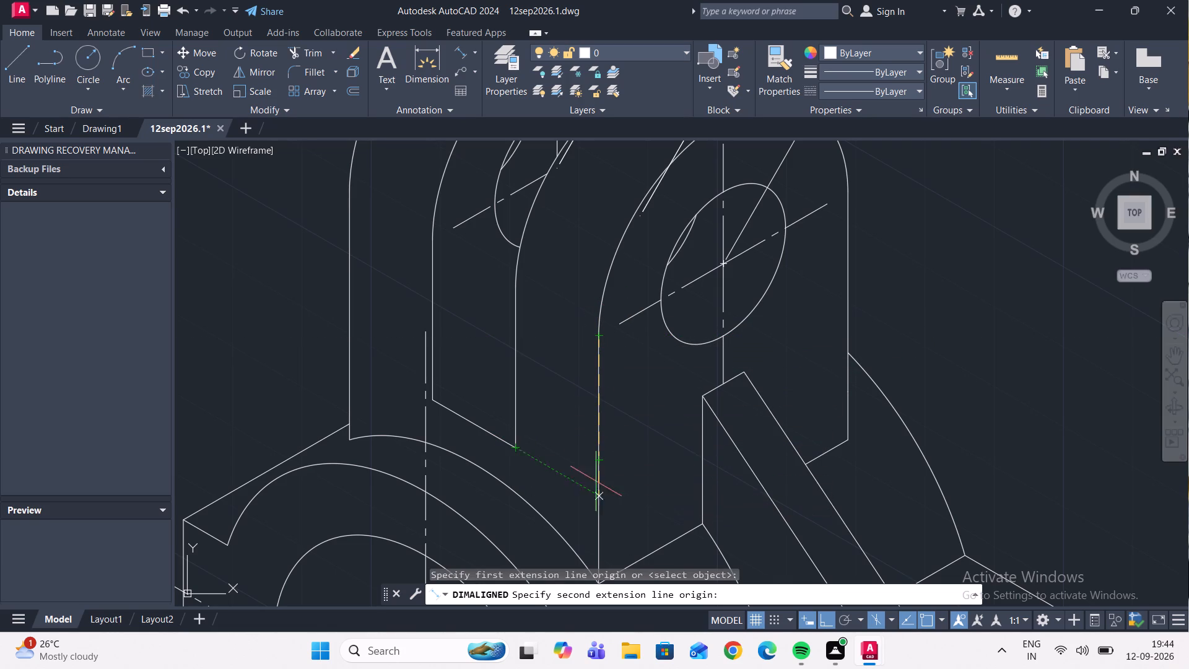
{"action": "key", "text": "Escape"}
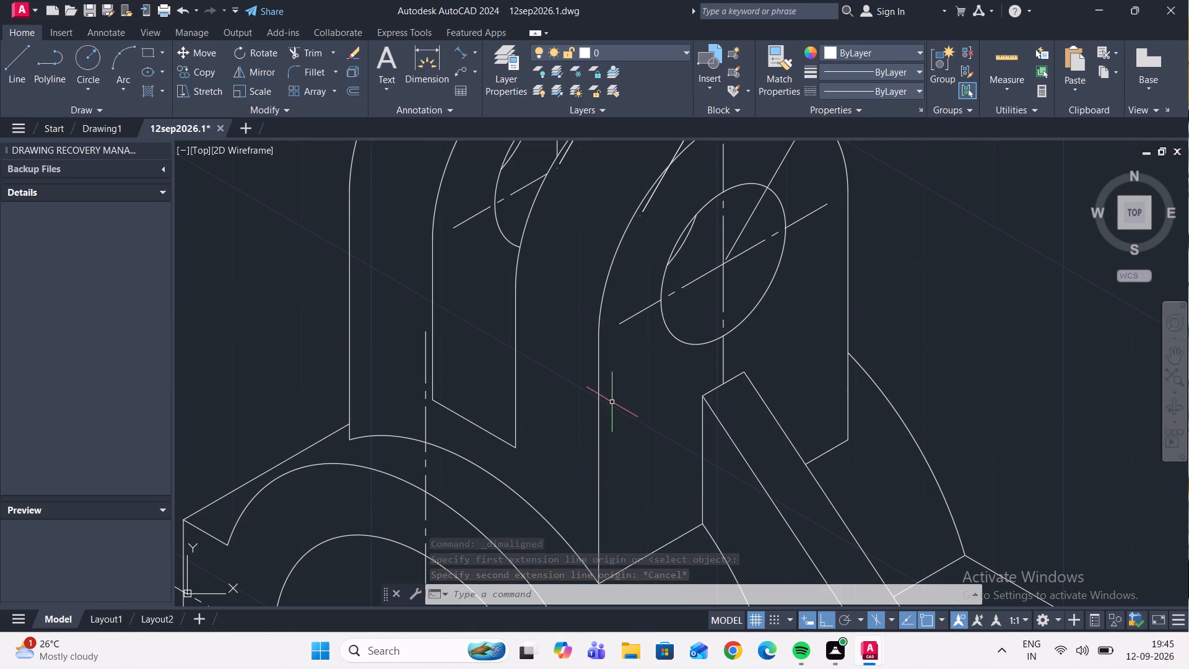
Draw a vertical line about 20 units long on the rear upper lug's front-face edge, from the arc's end to the bottom corner.
{"action": "scroll", "coordinate": [593, 395], "scroll_direction": "down", "scroll_amount": 2}
{"action": "scroll", "coordinate": [590, 395], "scroll_direction": "up", "scroll_amount": 2}
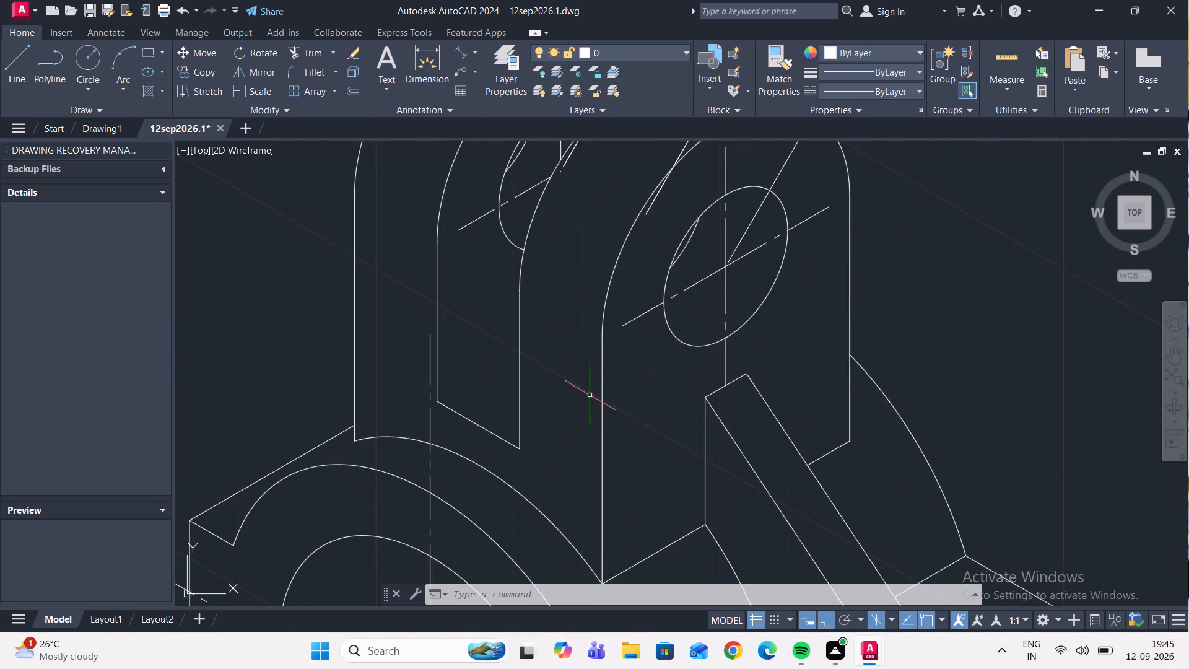
{"action": "scroll", "coordinate": [539, 374], "scroll_direction": "down", "scroll_amount": 2}
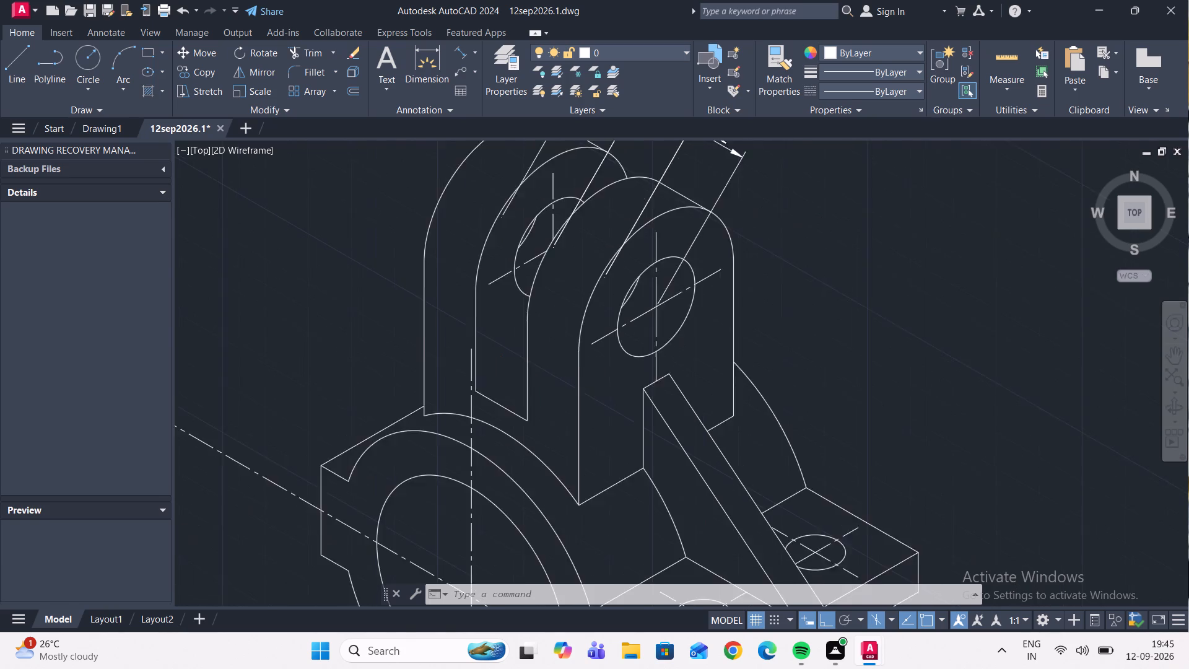
{"action": "scroll", "coordinate": [518, 365], "scroll_direction": "up", "scroll_amount": 1}
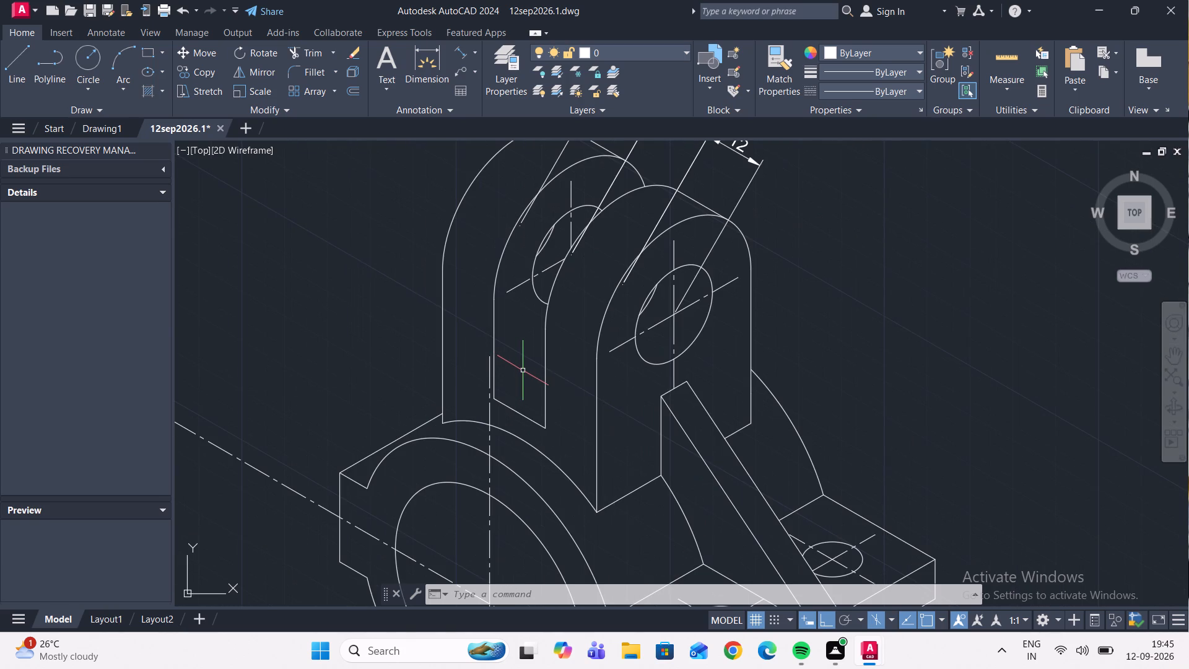
{"action": "left_click", "coordinate": [19, 61]}
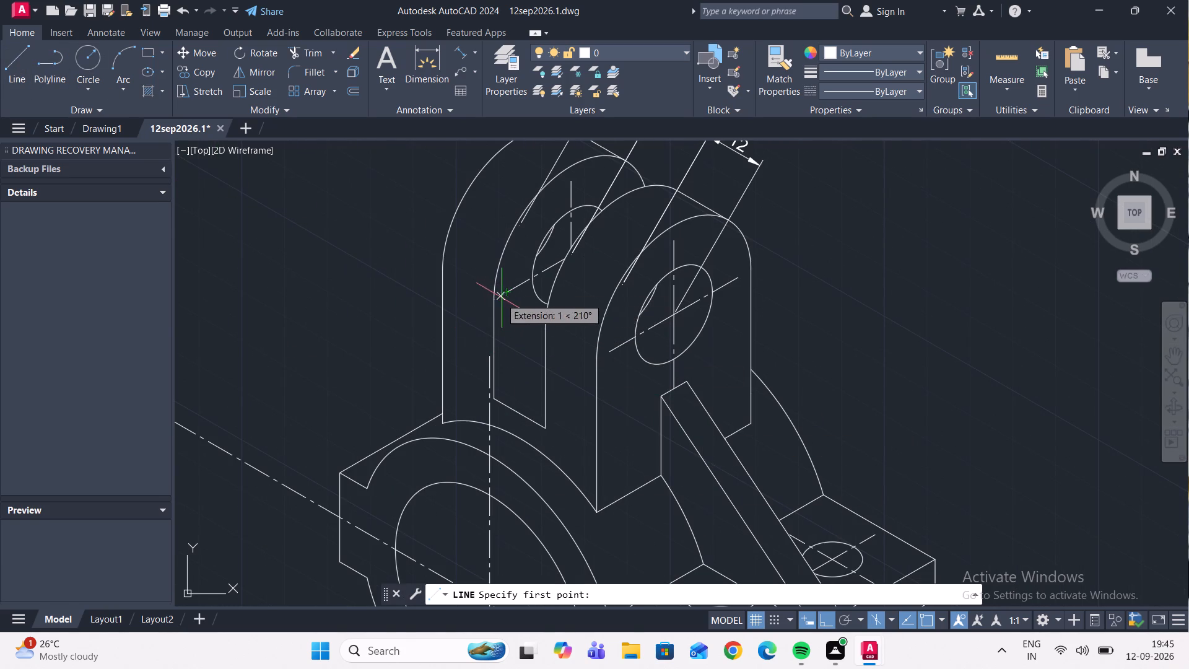
{"action": "left_click", "coordinate": [492, 299]}
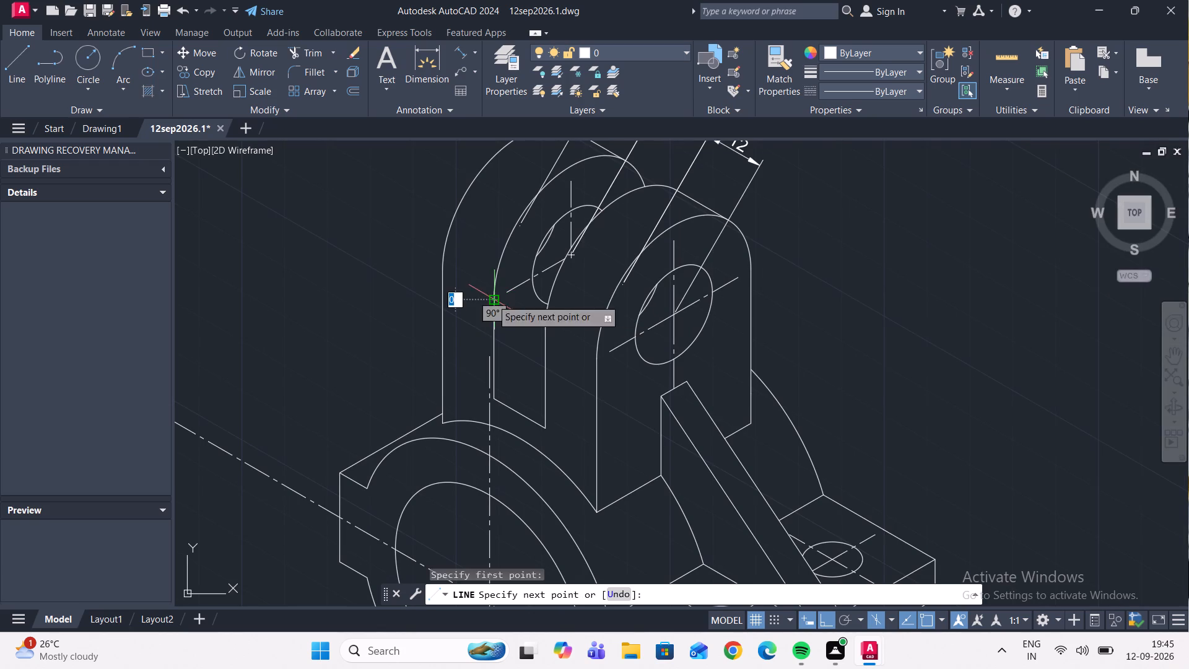
{"action": "scroll", "coordinate": [490, 398], "scroll_direction": "up", "scroll_amount": 3}
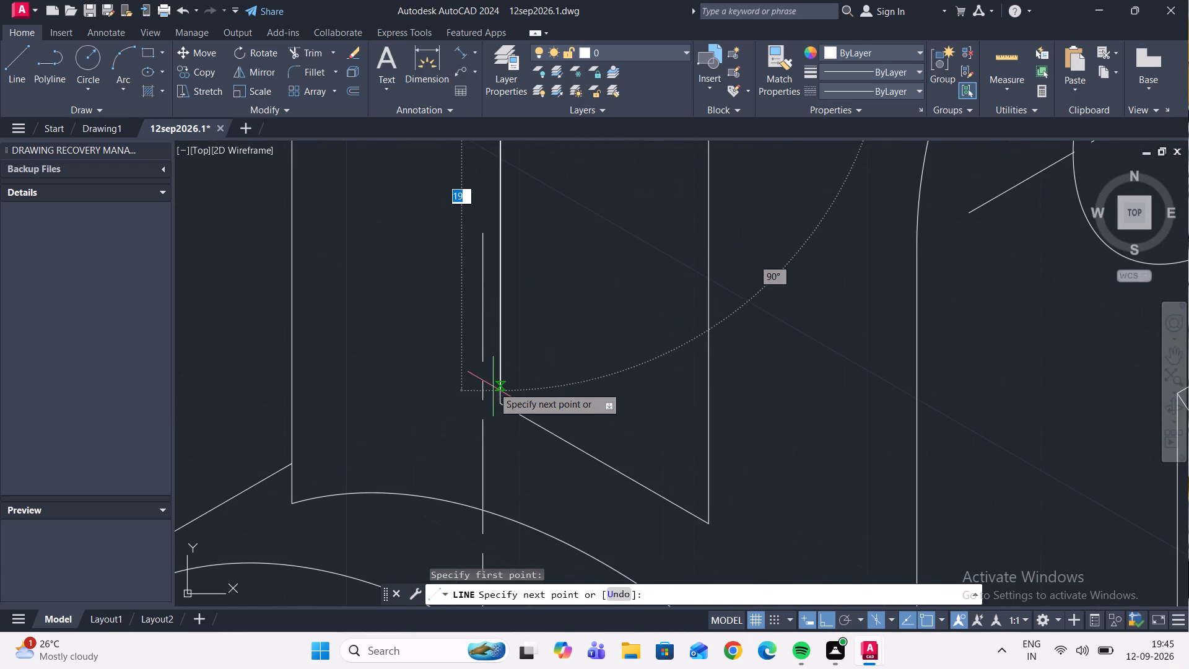
{"action": "left_click", "coordinate": [499, 402]}
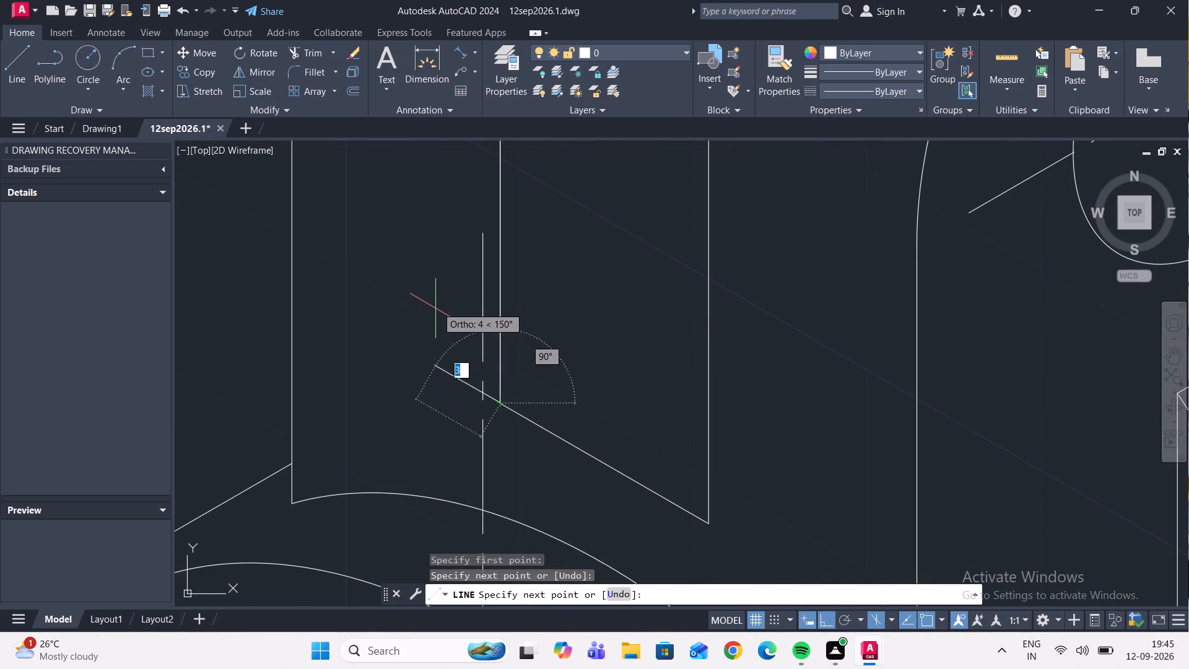
{"action": "key", "text": "Escape"}
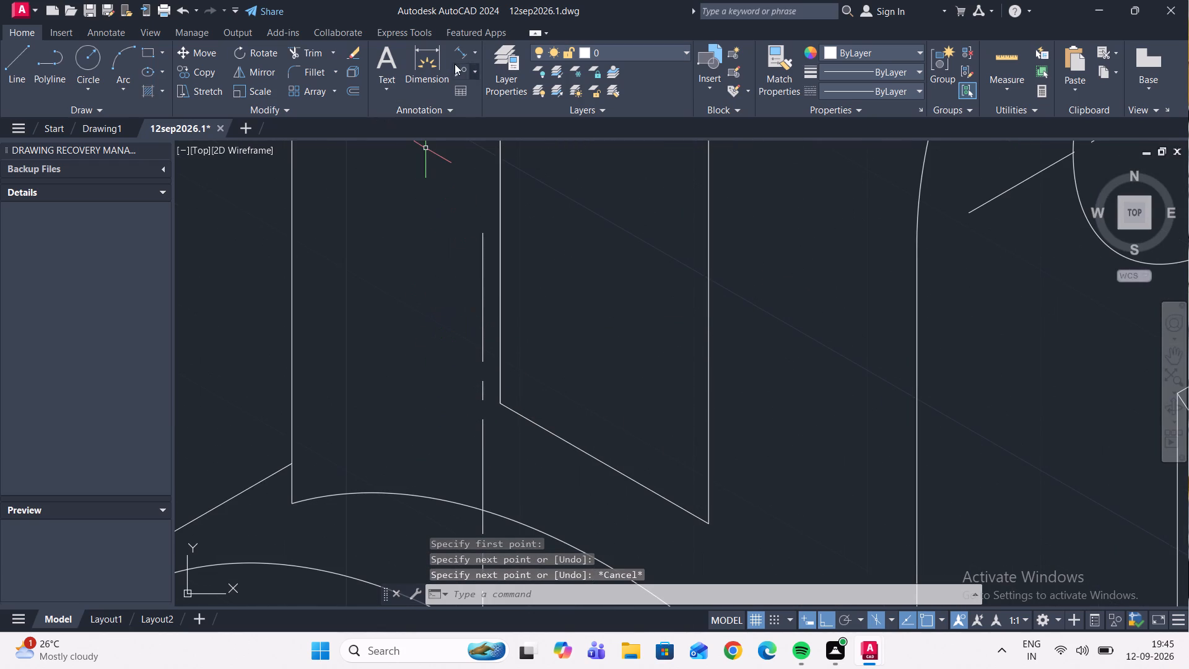
Add an aligned dimension for the rear upper lug's straight front-face edge, from arc end to bottom corner, placed outside the lug.
{"action": "left_click", "coordinate": [456, 53]}
{"action": "scroll", "coordinate": [520, 247], "scroll_direction": "down", "scroll_amount": 2}
{"action": "middle_click_drag", "start_coordinate": [520, 234], "coordinate": [528, 258]}
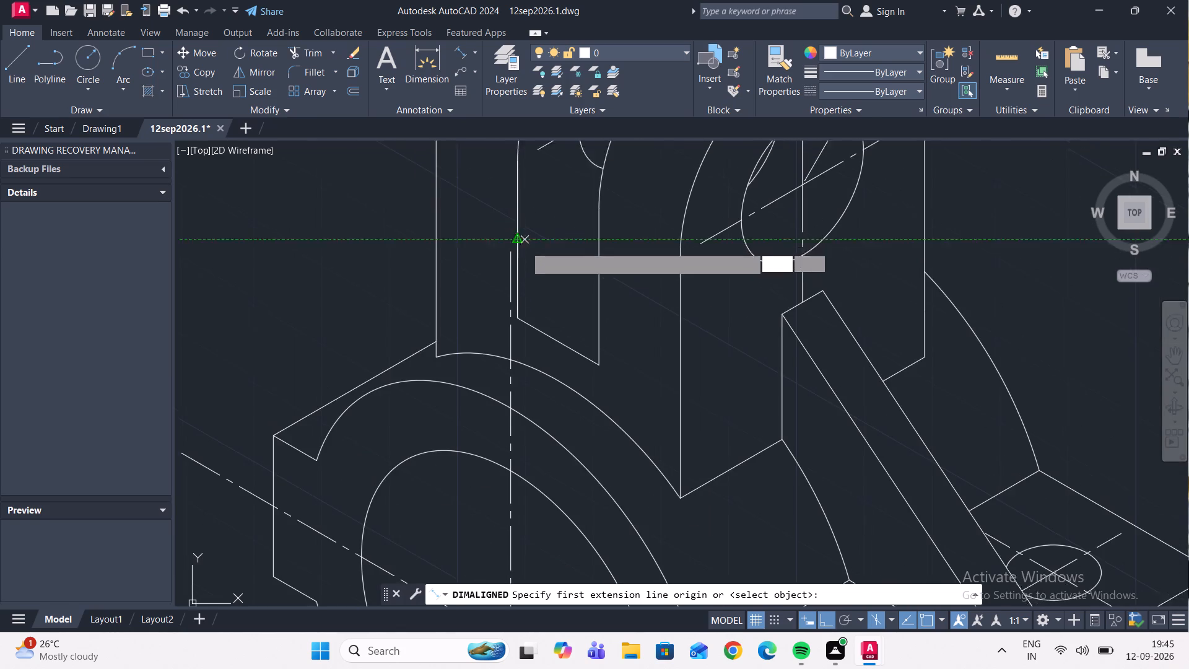
{"action": "middle_click_drag", "start_coordinate": [528, 258], "coordinate": [567, 365]}
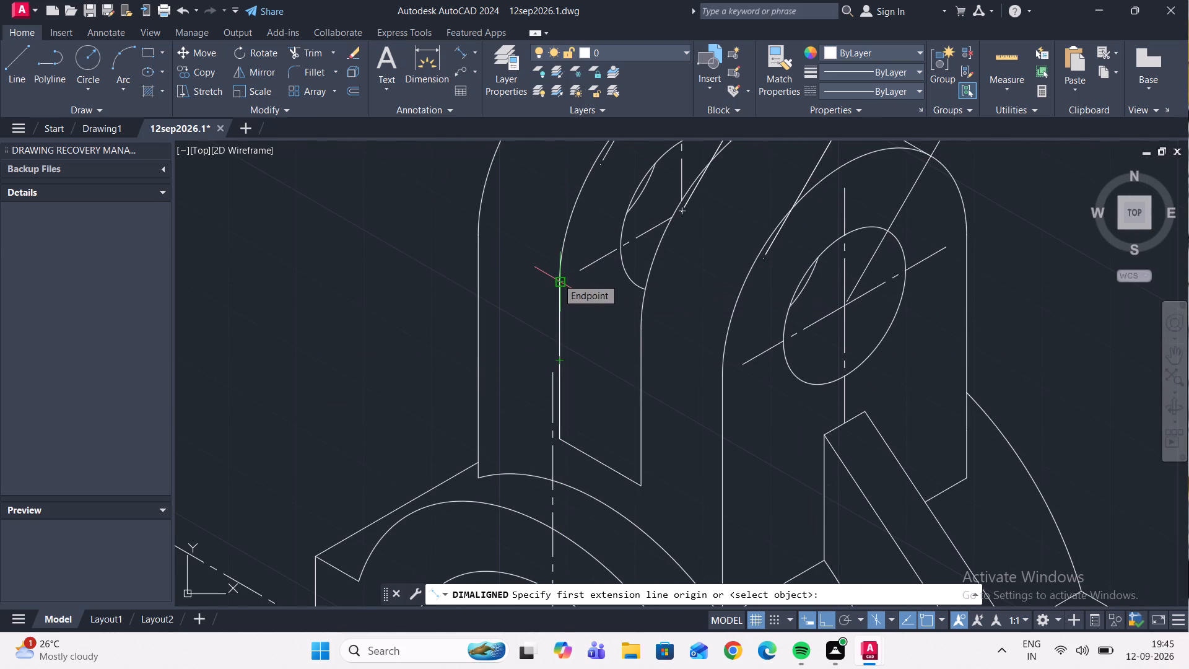
{"action": "left_click", "coordinate": [557, 278]}
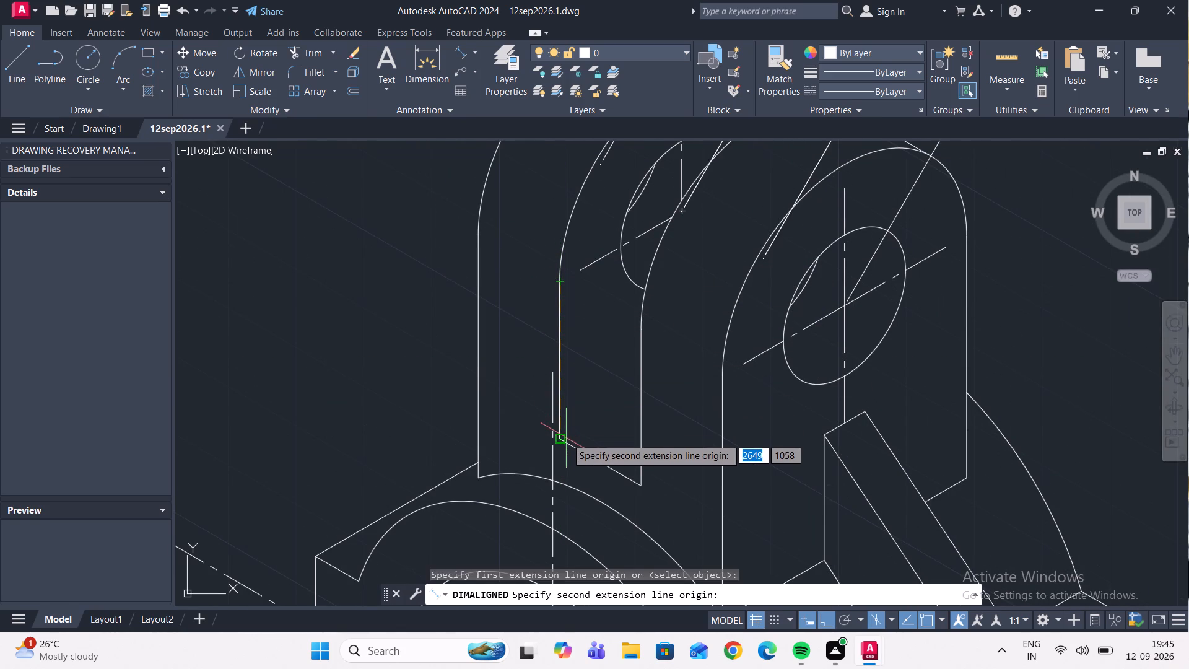
{"action": "left_click", "coordinate": [559, 440]}
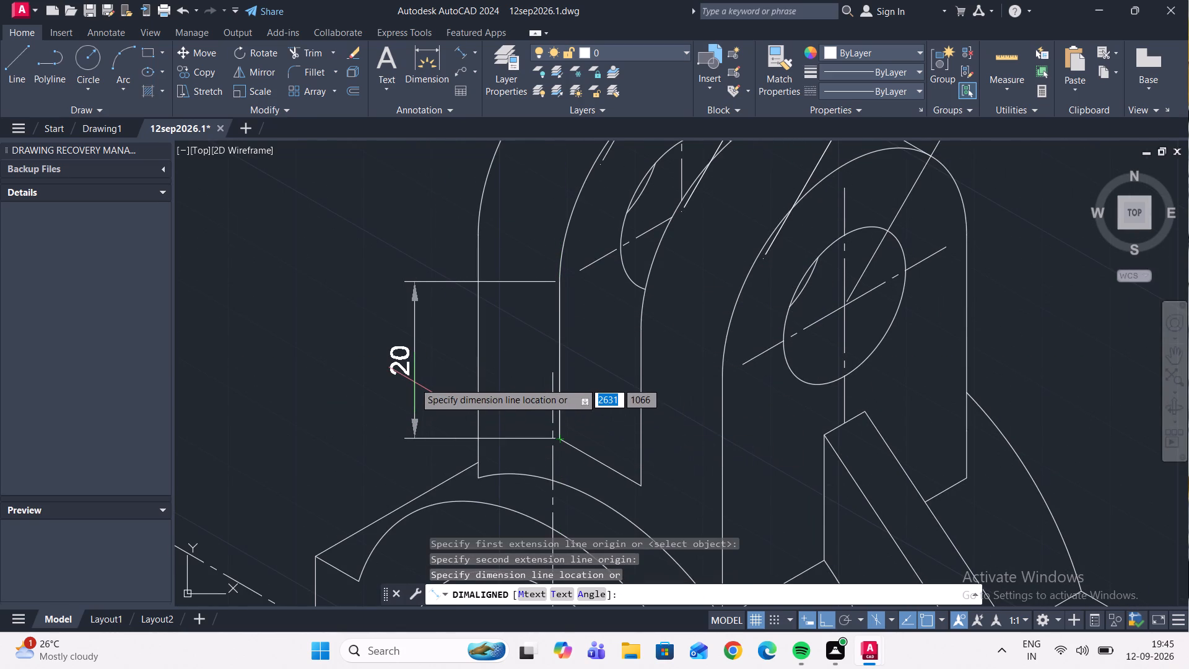
{"action": "left_click", "coordinate": [414, 382]}
{"action": "scroll", "coordinate": [435, 337], "scroll_direction": "down", "scroll_amount": 2}
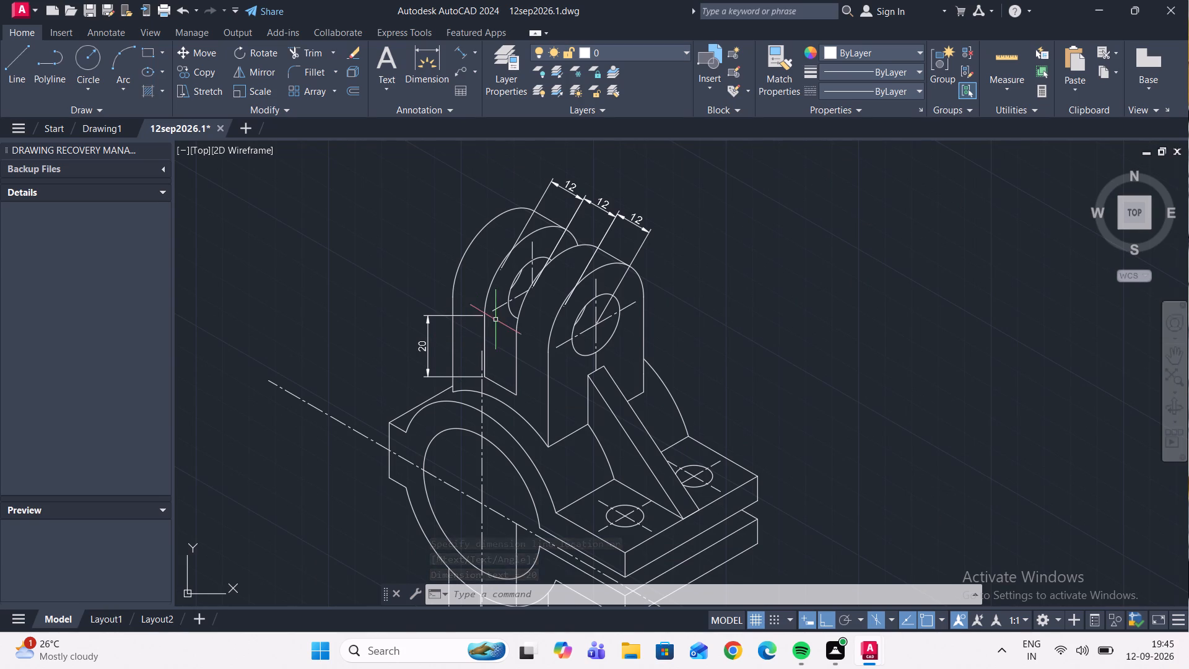
Add an aligned dimension from the front upper lug's hole centre down to the rib's top edge, placed just beside the centre line.
{"action": "middle_click_drag", "start_coordinate": [499, 323], "coordinate": [419, 300]}
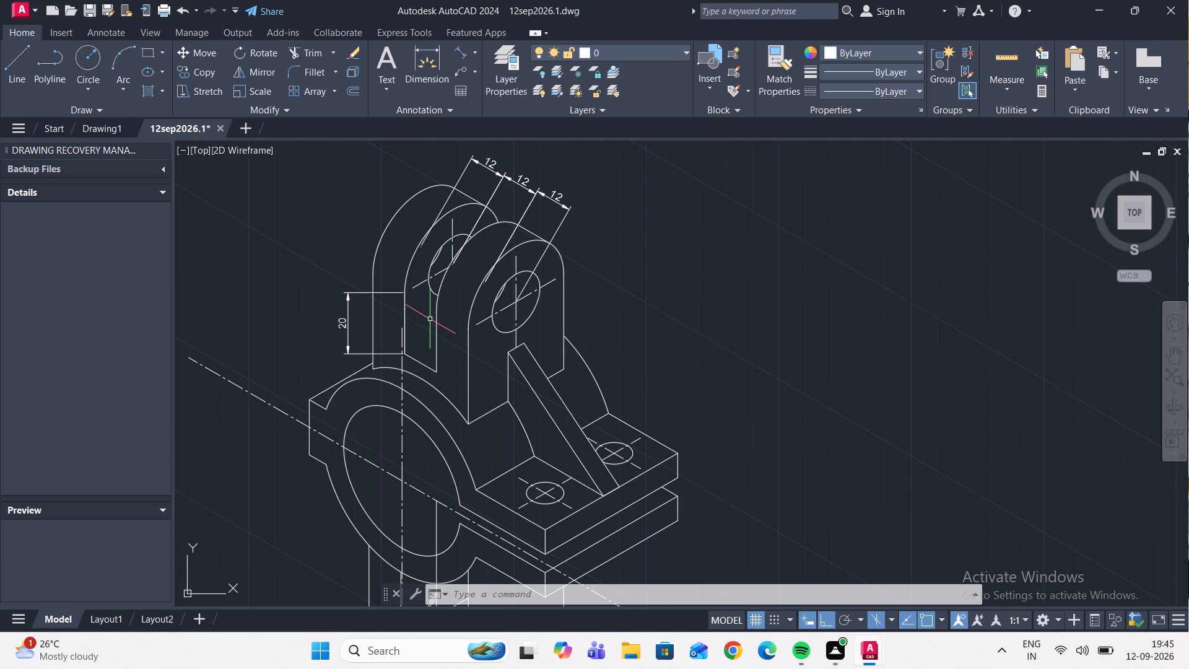
{"action": "middle_click_drag", "start_coordinate": [546, 329], "coordinate": [499, 334]}
{"action": "scroll", "coordinate": [469, 312], "scroll_direction": "up", "scroll_amount": 1}
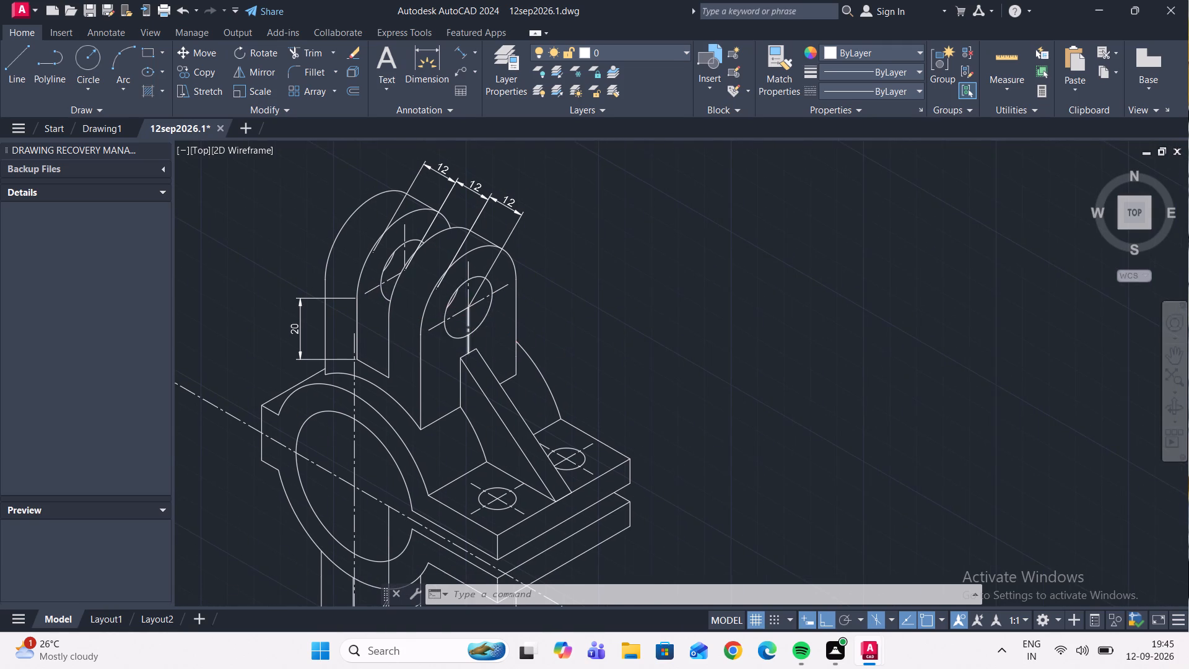
{"action": "left_click", "coordinate": [458, 51]}
{"action": "scroll", "coordinate": [473, 310], "scroll_direction": "up", "scroll_amount": 2}
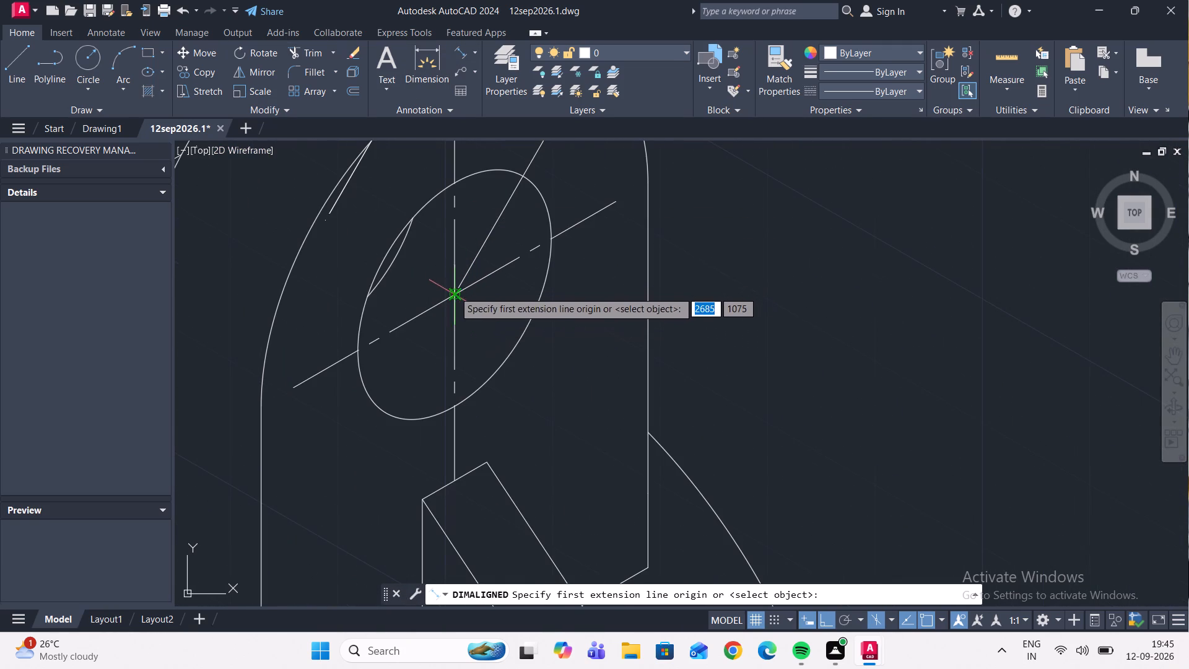
{"action": "left_click", "coordinate": [454, 296]}
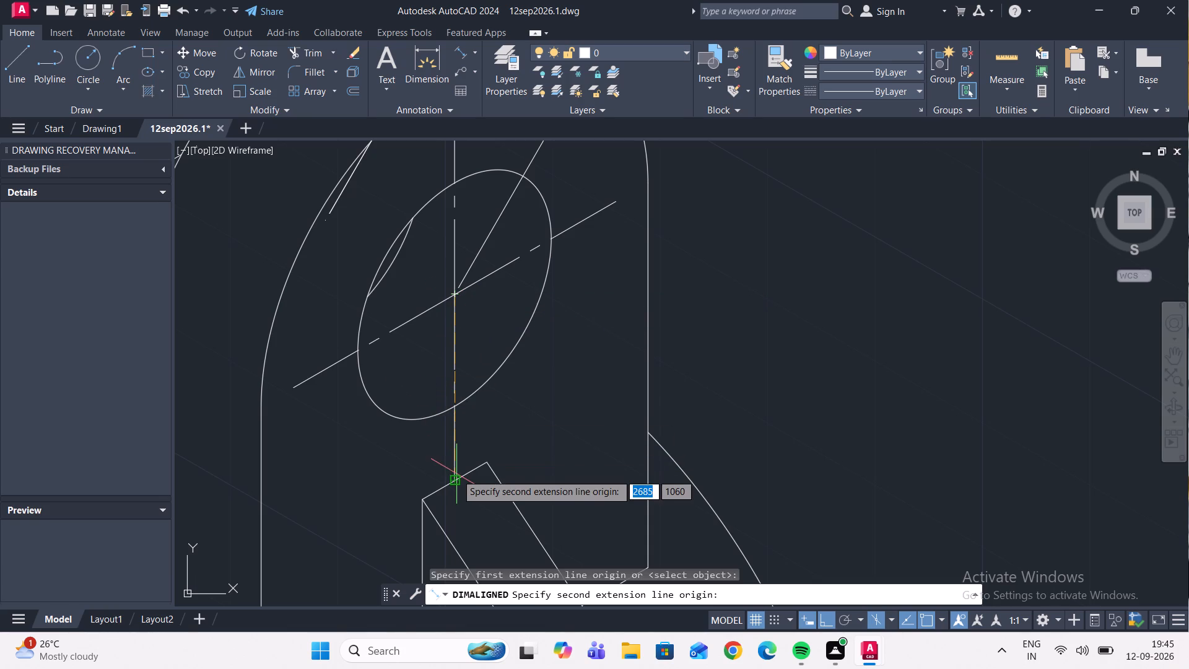
{"action": "left_click", "coordinate": [458, 476]}
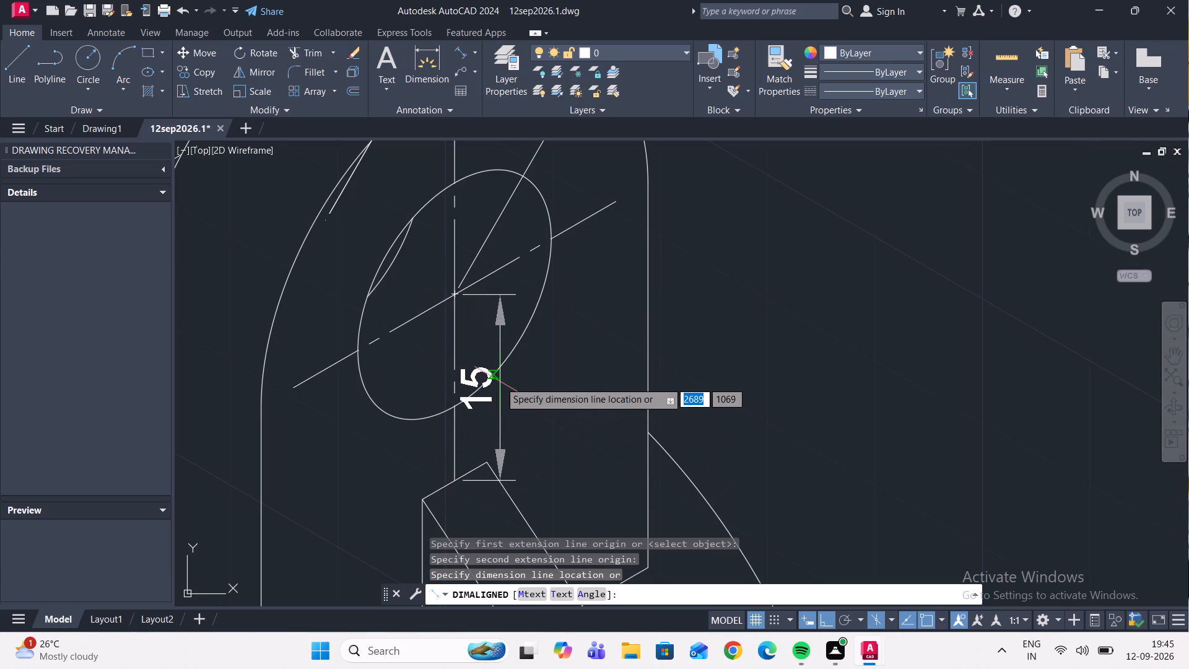
{"action": "left_click", "coordinate": [500, 382]}
Examine the bracket's ring, flanges, rib and lugs to decide which features to work on.
{"action": "scroll", "coordinate": [524, 352], "scroll_direction": "down", "scroll_amount": 2}
{"action": "middle_click_drag", "start_coordinate": [524, 351], "coordinate": [524, 350]}
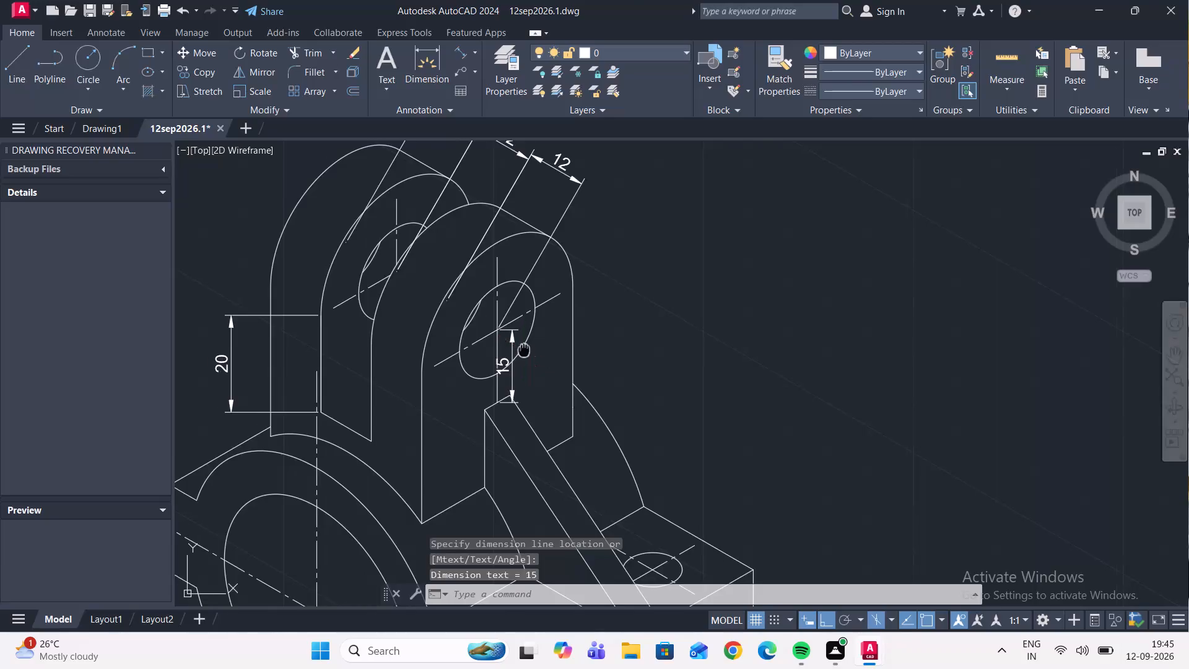
{"action": "middle_click_drag", "start_coordinate": [524, 350], "coordinate": [455, 290]}
{"action": "middle_click_drag", "start_coordinate": [564, 299], "coordinate": [600, 232]}
{"action": "scroll", "coordinate": [610, 245], "scroll_direction": "down", "scroll_amount": 1}
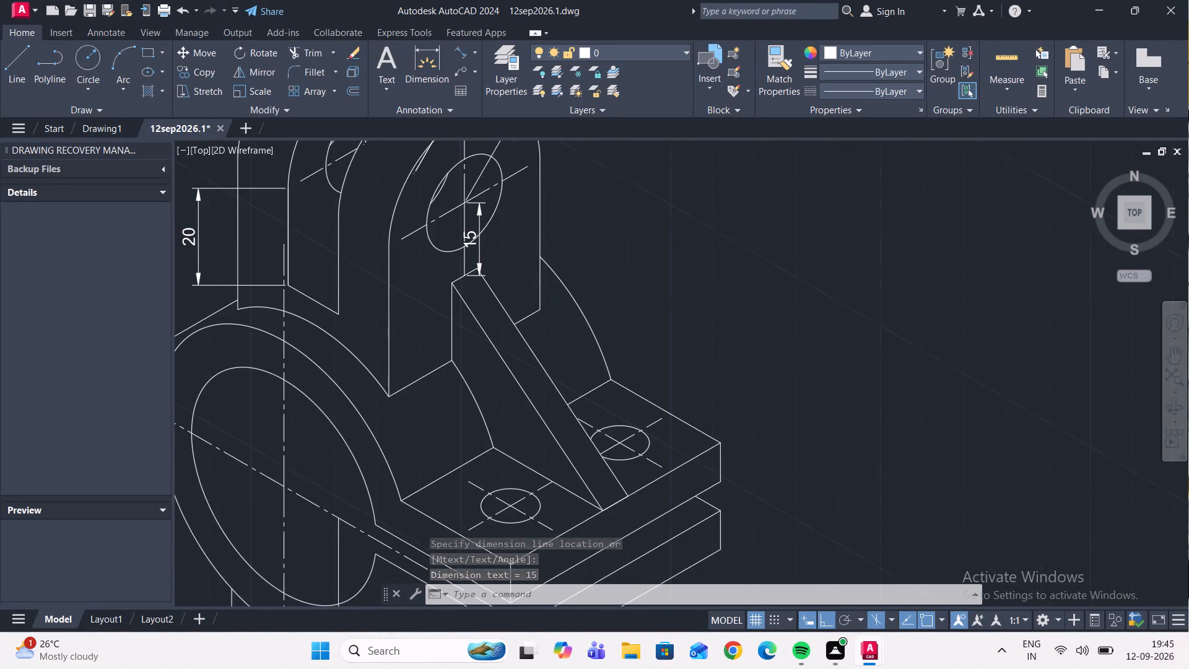
{"action": "scroll", "coordinate": [610, 245], "scroll_direction": "down", "scroll_amount": 1}
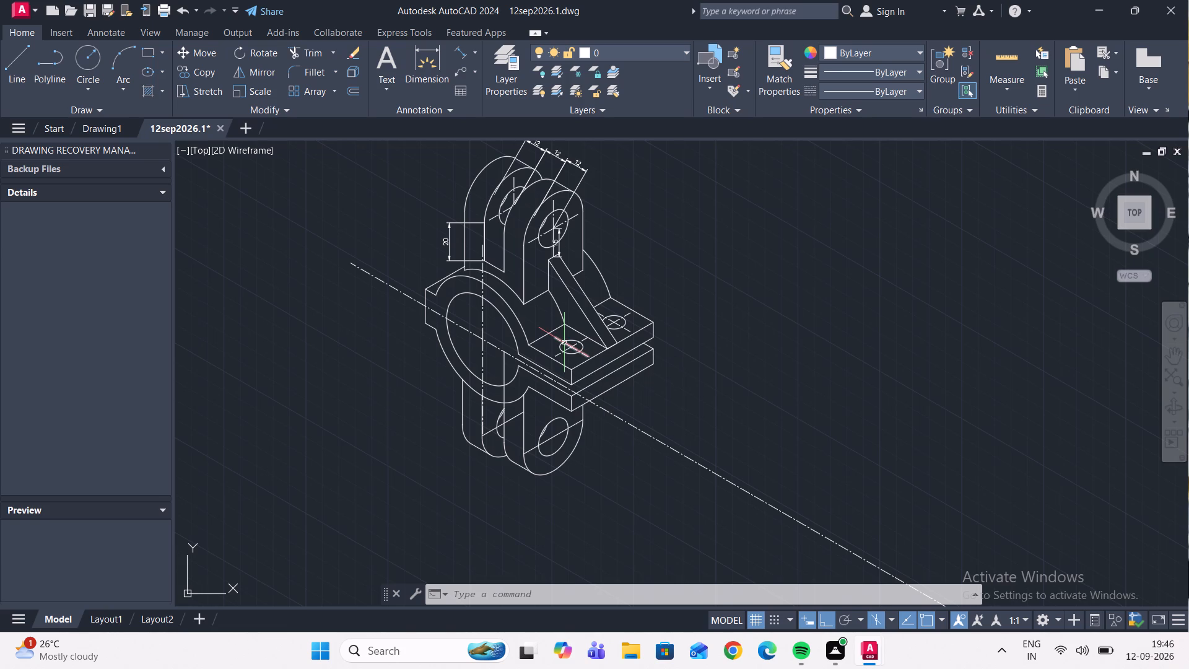
{"action": "scroll", "coordinate": [560, 318], "scroll_direction": "up", "scroll_amount": 1}
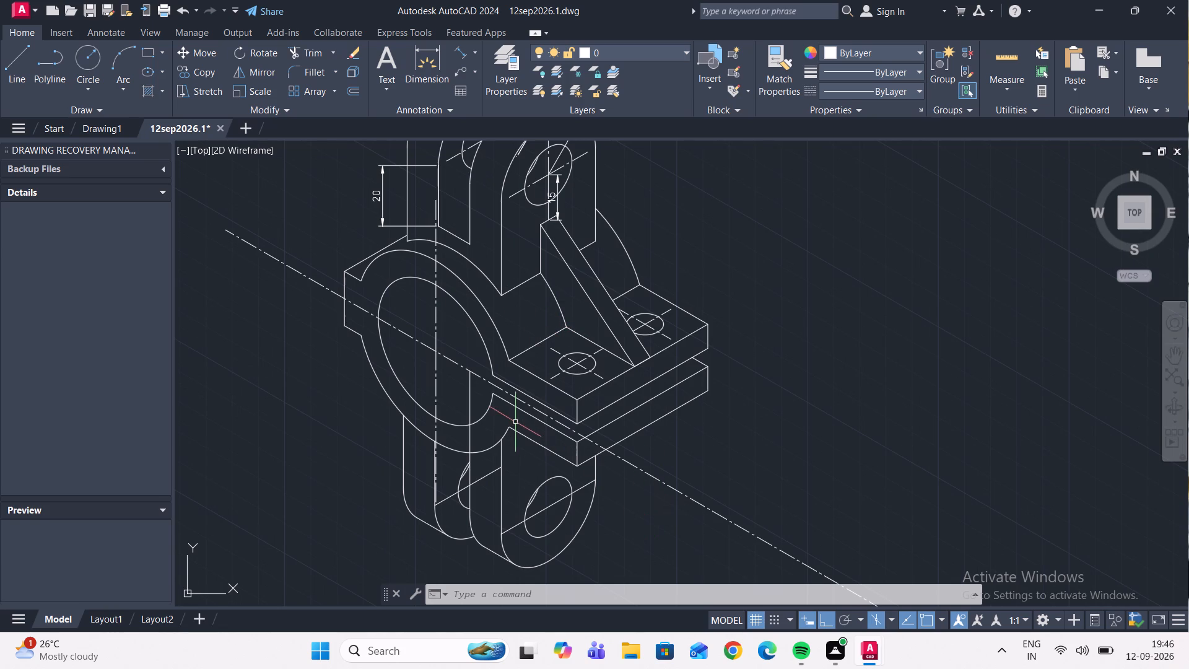
{"action": "scroll", "coordinate": [434, 367], "scroll_direction": "down", "scroll_amount": 1}
{"action": "scroll", "coordinate": [343, 308], "scroll_direction": "up", "scroll_amount": 1}
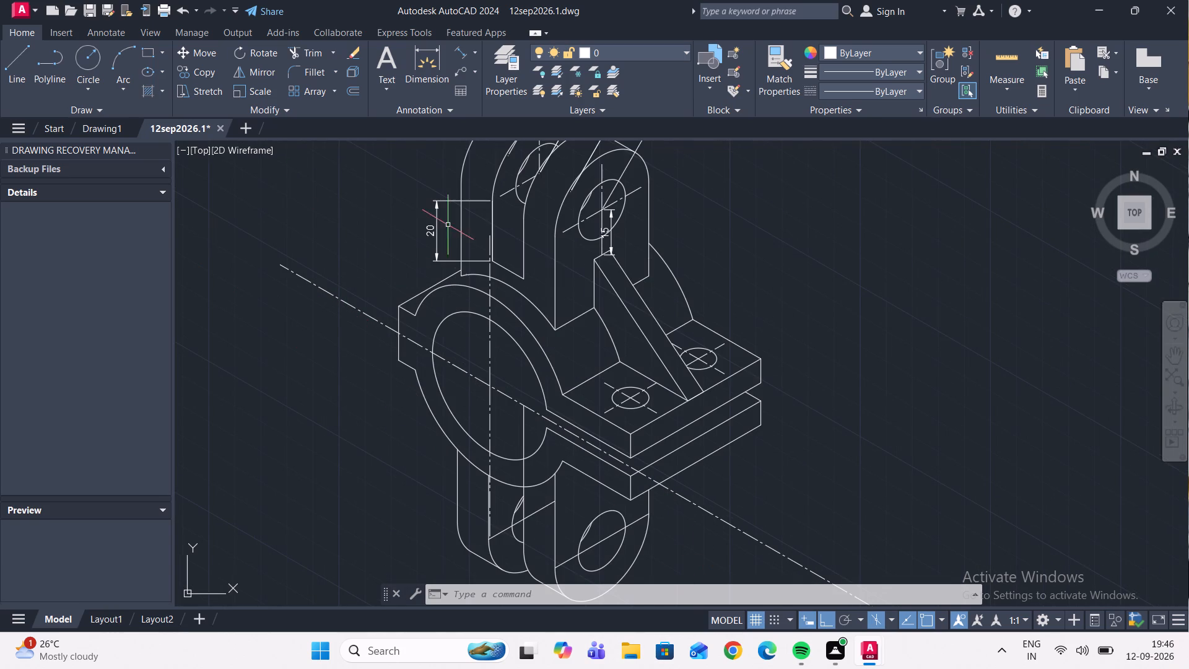
{"action": "scroll", "coordinate": [379, 260], "scroll_direction": "down", "scroll_amount": 1}
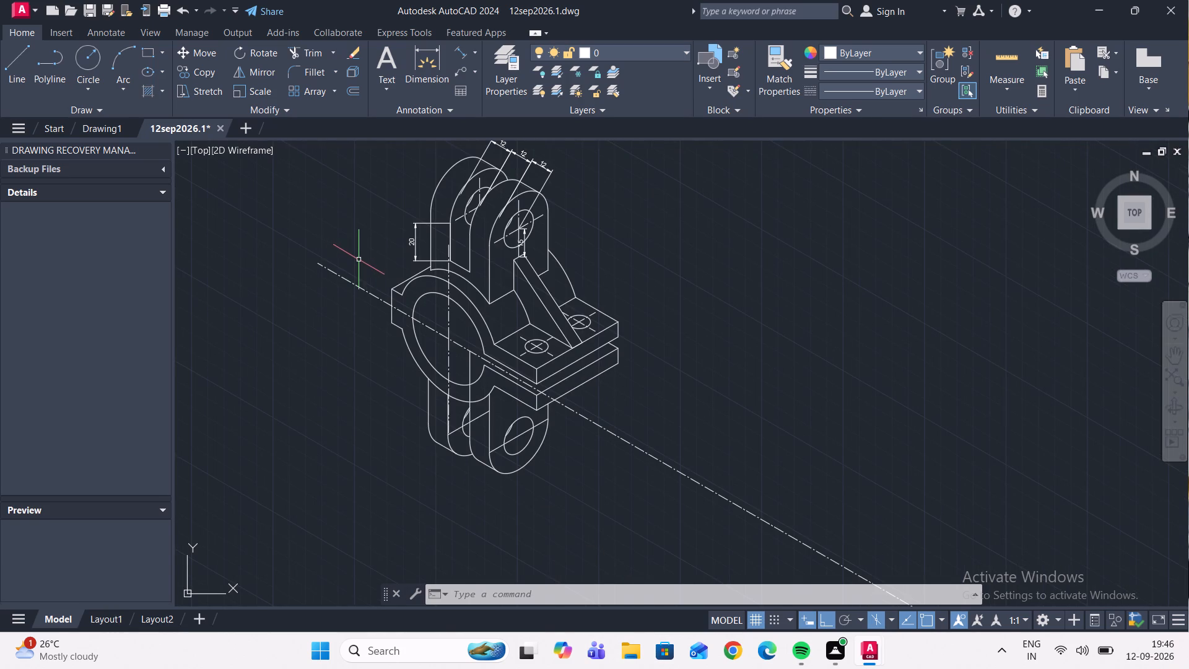
{"action": "scroll", "coordinate": [536, 366], "scroll_direction": "up", "scroll_amount": 2}
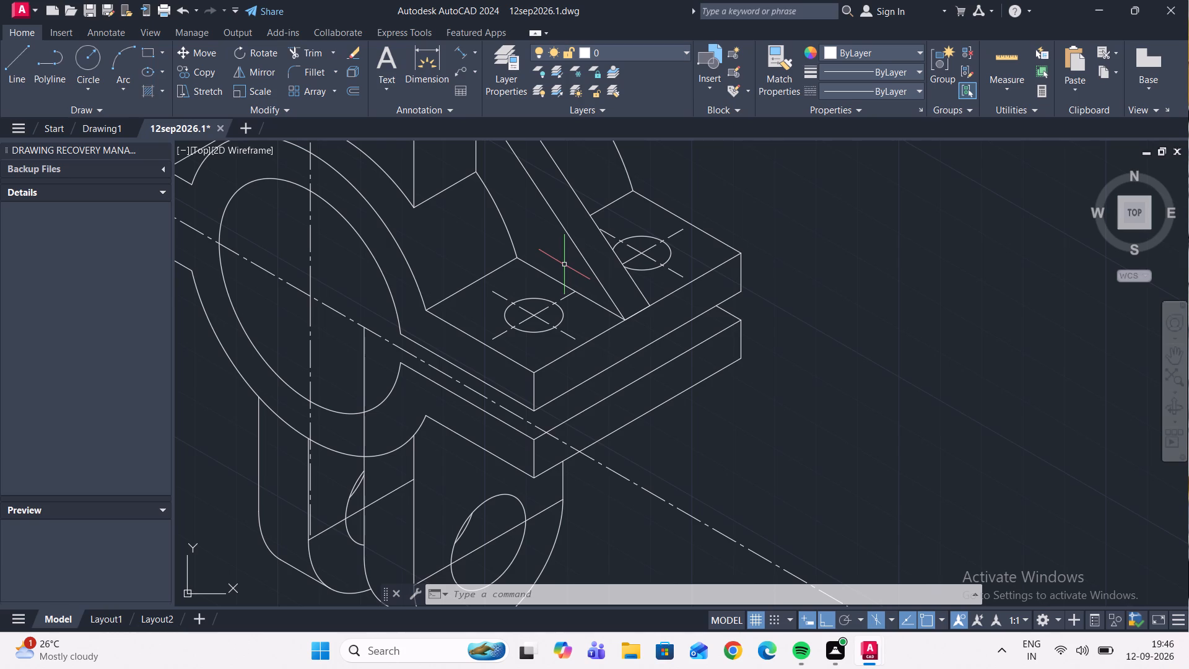
{"action": "scroll", "coordinate": [549, 278], "scroll_direction": "down", "scroll_amount": 2}
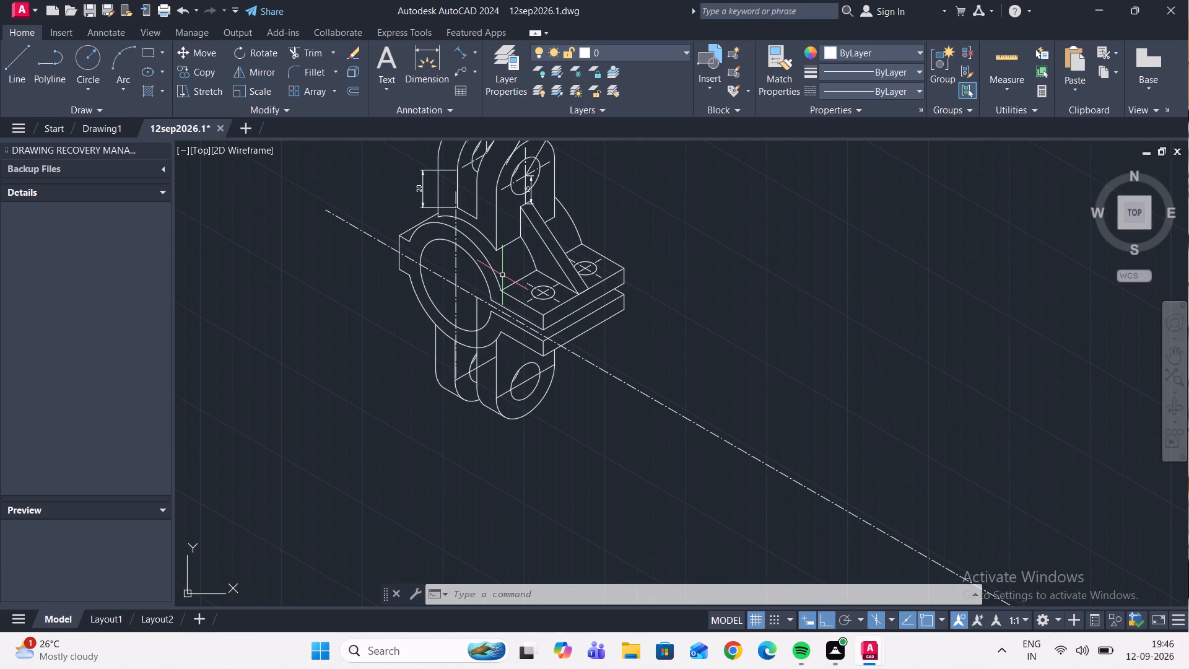
{"action": "middle_click_drag", "start_coordinate": [500, 243], "coordinate": [500, 258]}
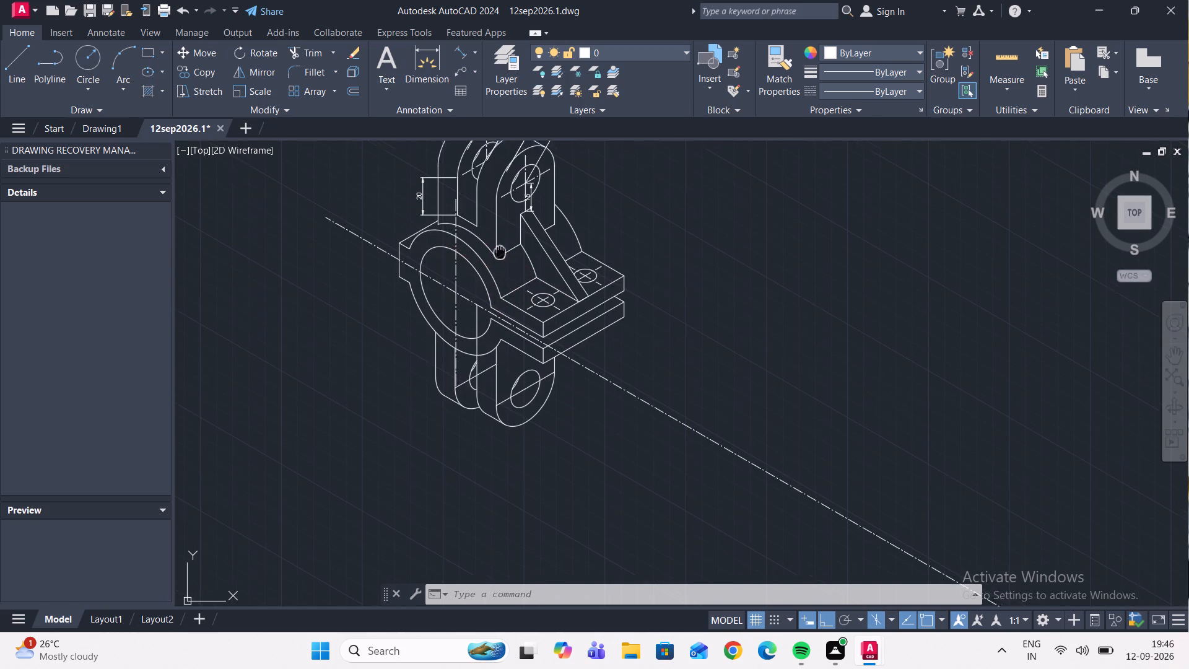
{"action": "middle_click_drag", "start_coordinate": [500, 258], "coordinate": [503, 314]}
{"action": "scroll", "coordinate": [484, 227], "scroll_direction": "up", "scroll_amount": 1}
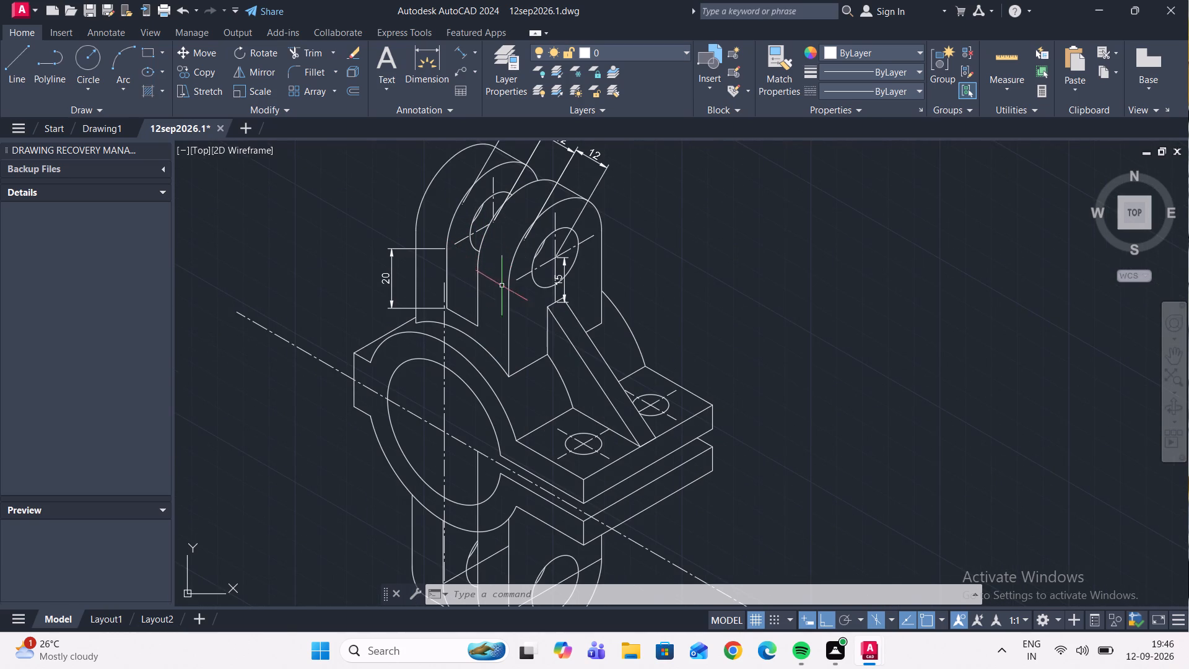
Join the two collinear segments of the upper flange's front top edge into one line.
{"action": "middle_click_drag", "start_coordinate": [643, 308], "coordinate": [553, 269]}
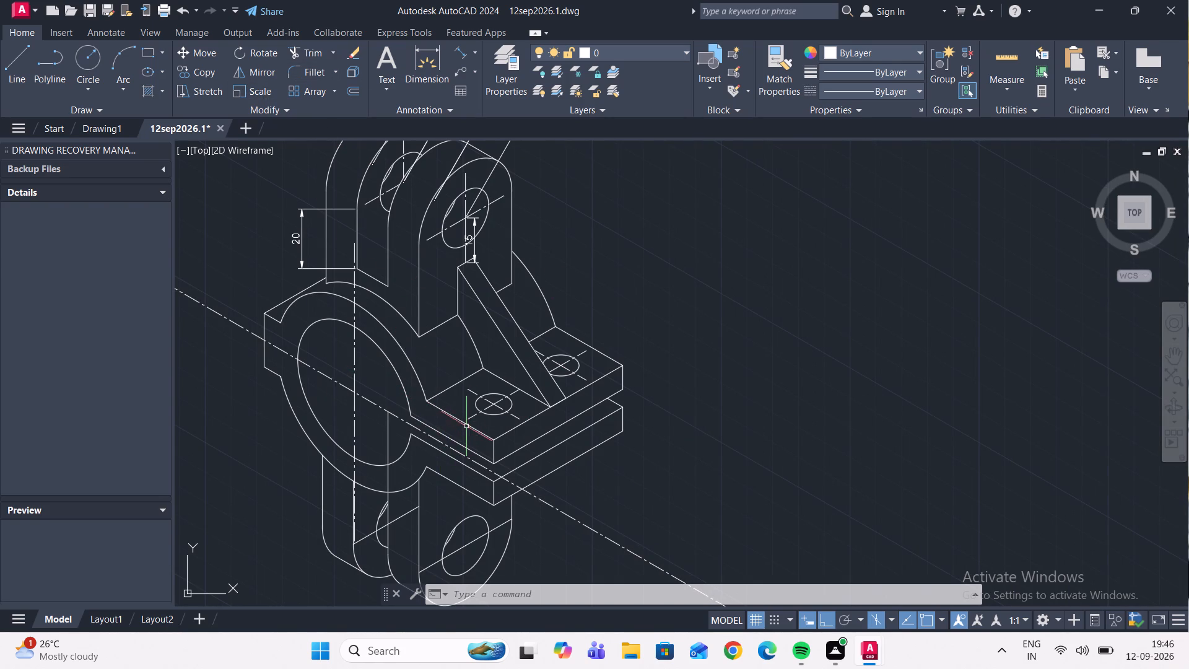
{"action": "scroll", "coordinate": [459, 418], "scroll_direction": "up", "scroll_amount": 2}
{"action": "left_click", "coordinate": [489, 439]}
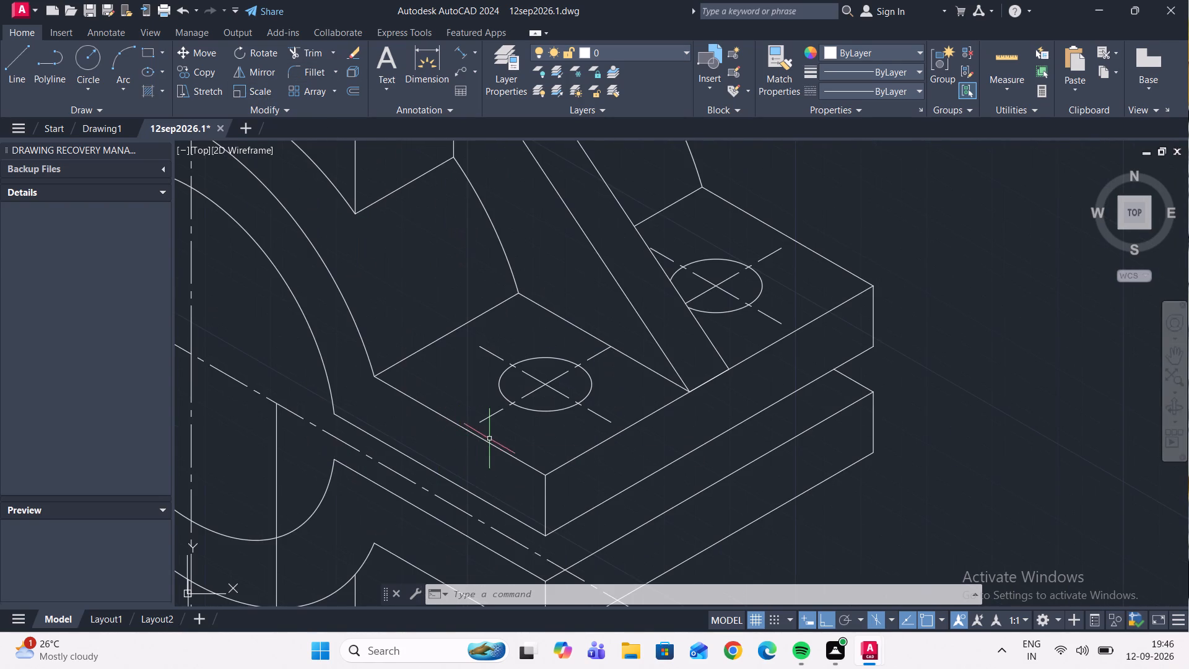
{"action": "left_click", "coordinate": [476, 450]}
{"action": "left_click", "coordinate": [440, 398]}
{"action": "left_click", "coordinate": [417, 421]}
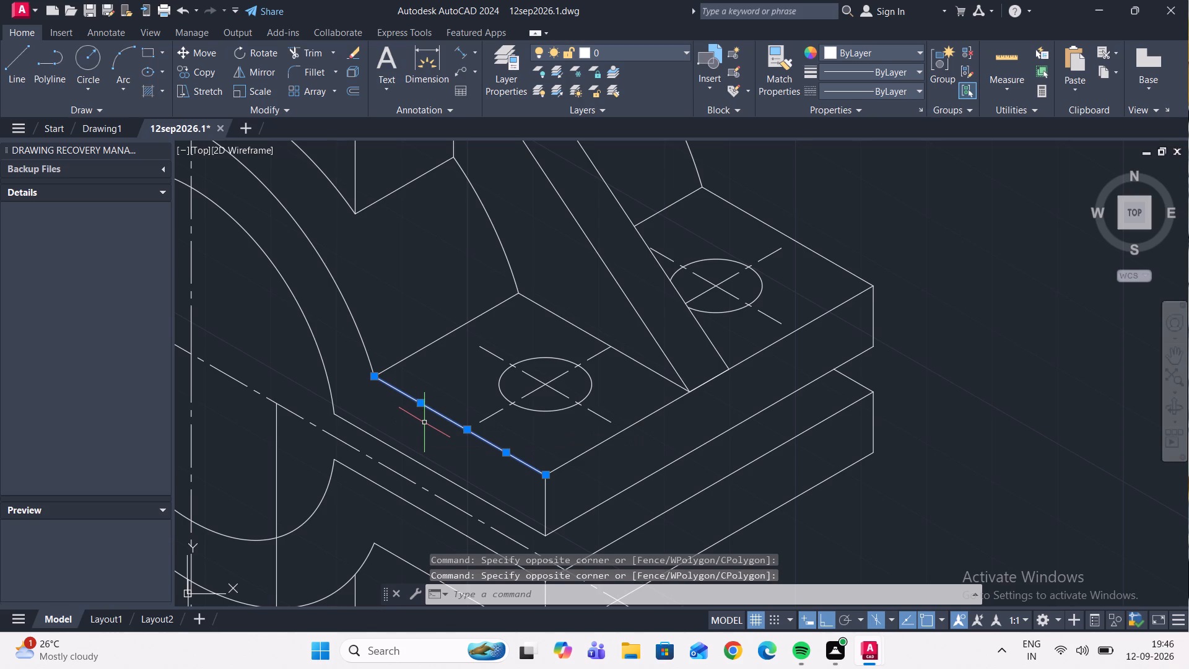
{"action": "type", "text": "joi"}
{"action": "key", "text": "n"}
{"action": "key", "text": "t"}
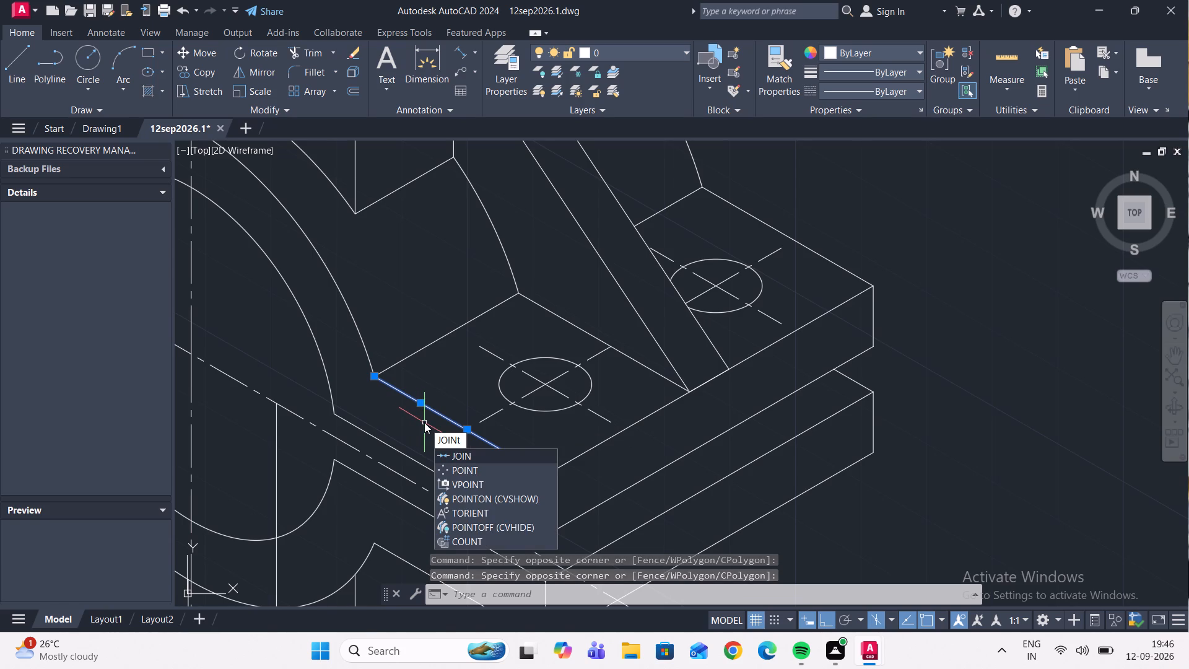
{"action": "key", "text": "BackSpace"}
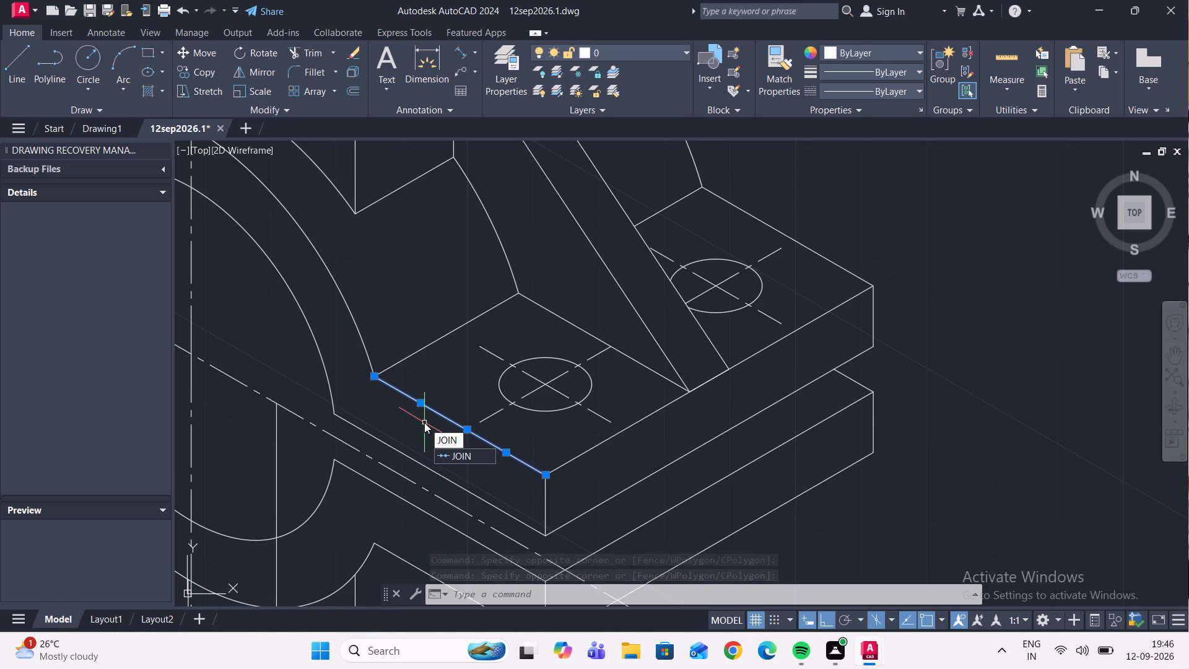
{"action": "key", "text": "Return"}
Join the two collinear segments of the upper flange's front bottom edge into one line.
{"action": "scroll", "coordinate": [454, 415], "scroll_direction": "down", "scroll_amount": 1}
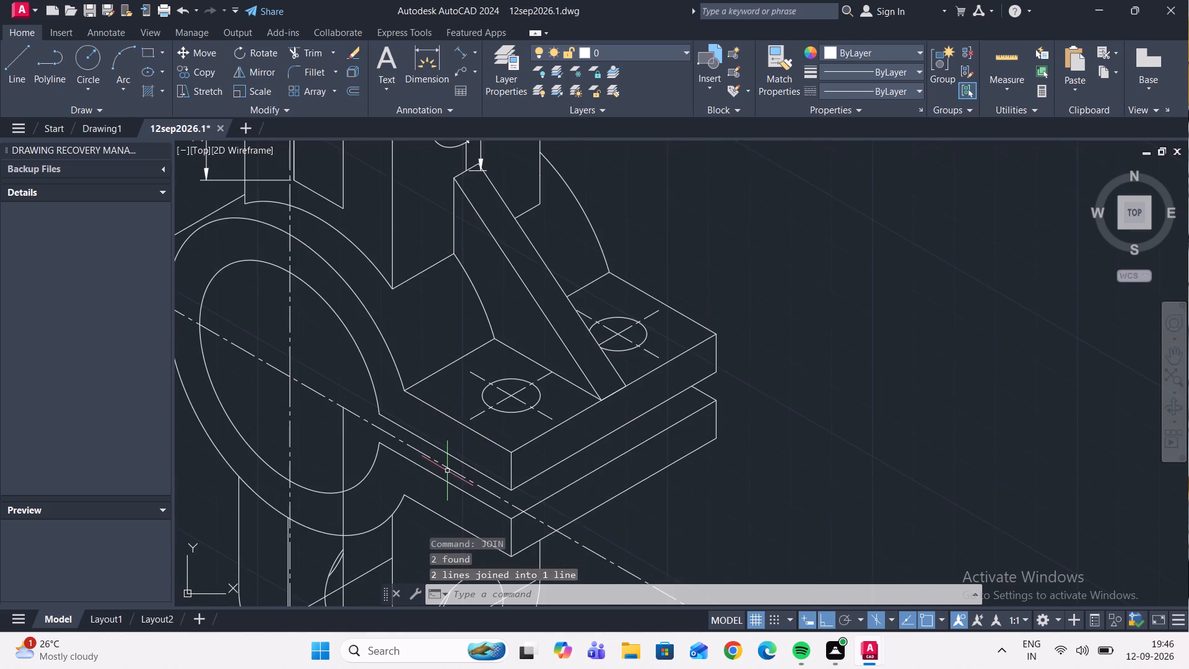
{"action": "scroll", "coordinate": [447, 473], "scroll_direction": "up", "scroll_amount": 2}
{"action": "left_click", "coordinate": [475, 442]}
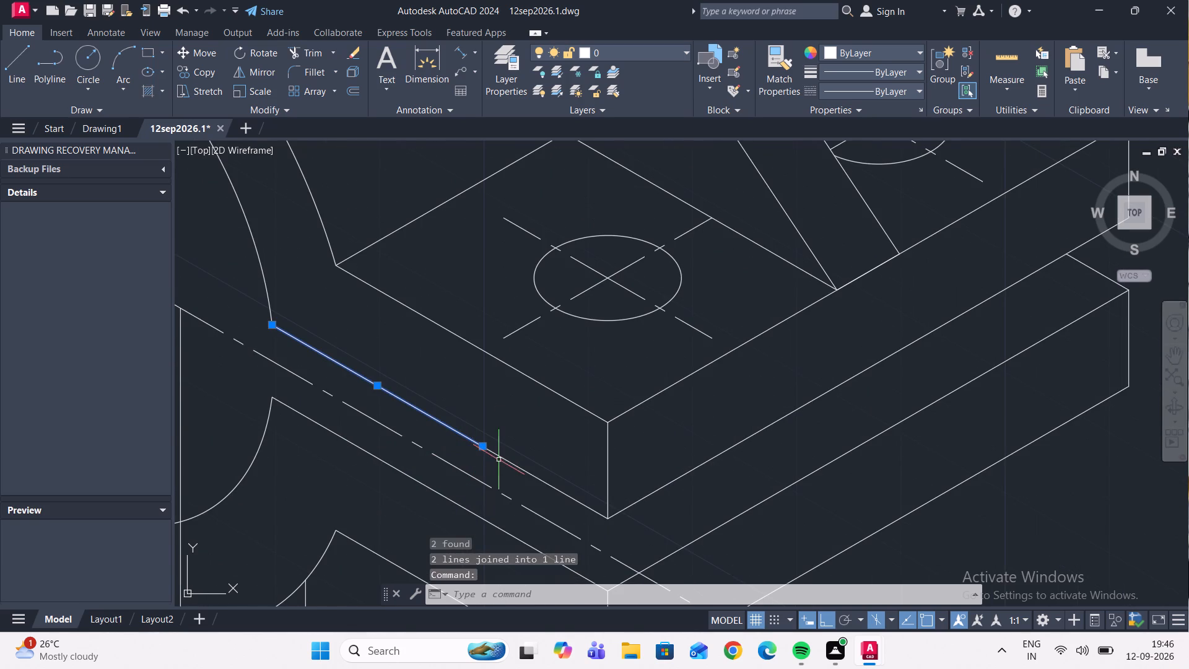
{"action": "left_click", "coordinate": [499, 460]}
{"action": "left_click", "coordinate": [503, 457]}
{"action": "left_click", "coordinate": [513, 458]}
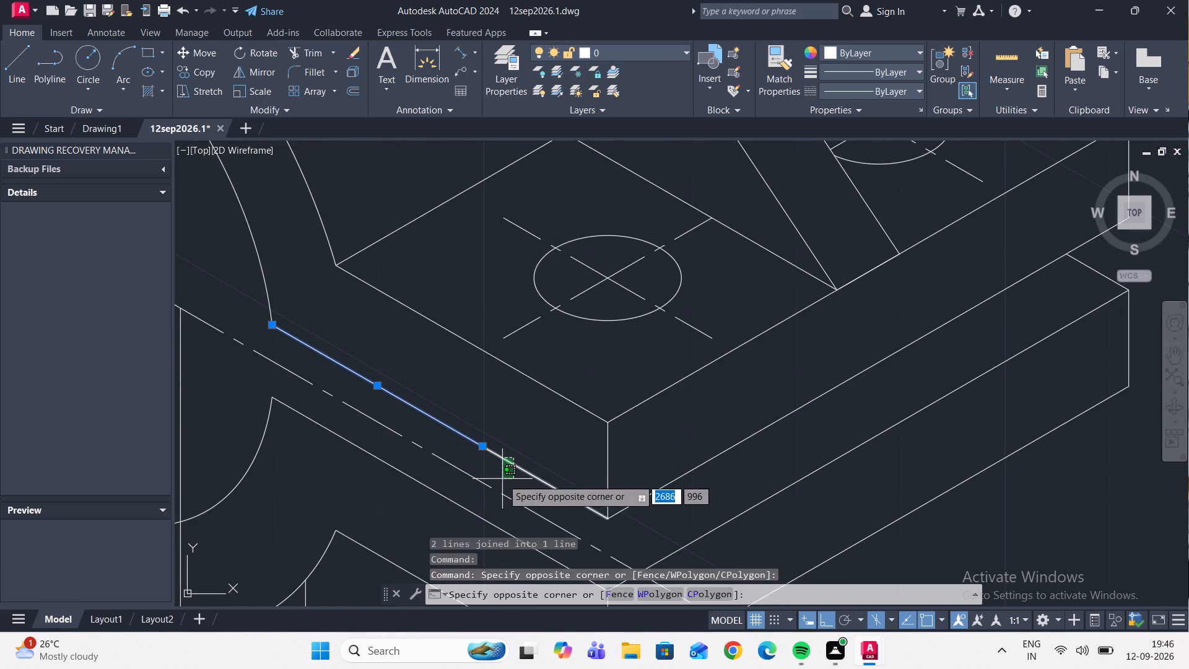
{"action": "left_click", "coordinate": [502, 479]}
{"action": "type", "text": "jont"}
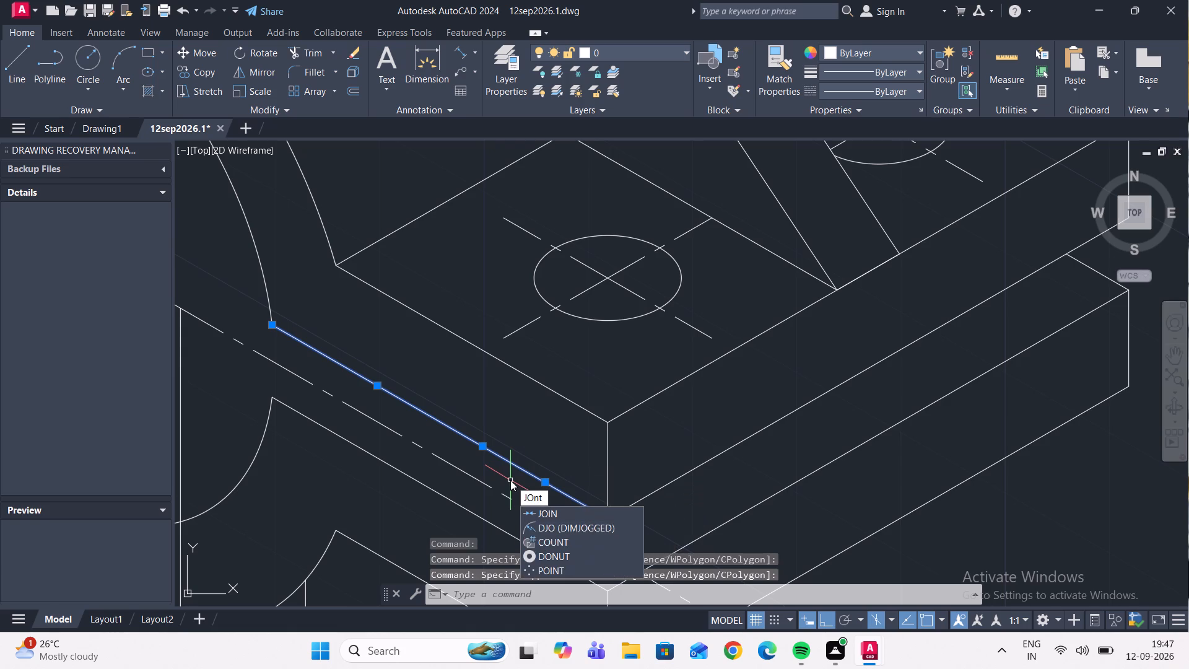
{"action": "key", "text": "BackSpace"}
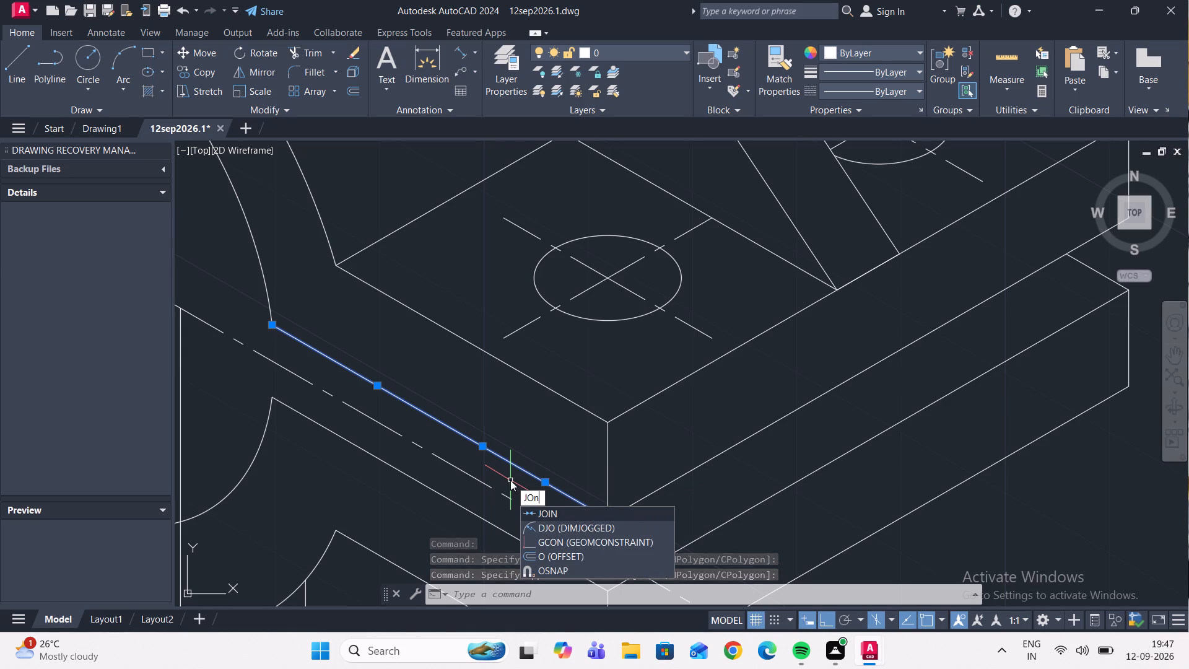
{"action": "key", "text": "BackSpace"}
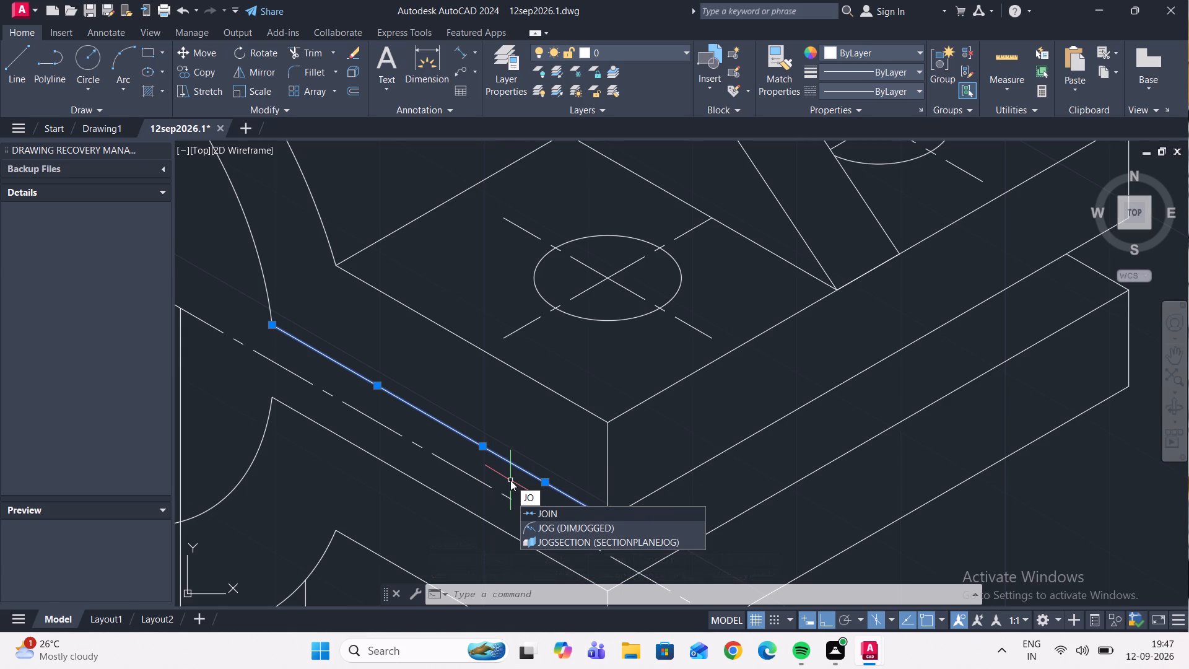
{"action": "key", "text": "Return"}
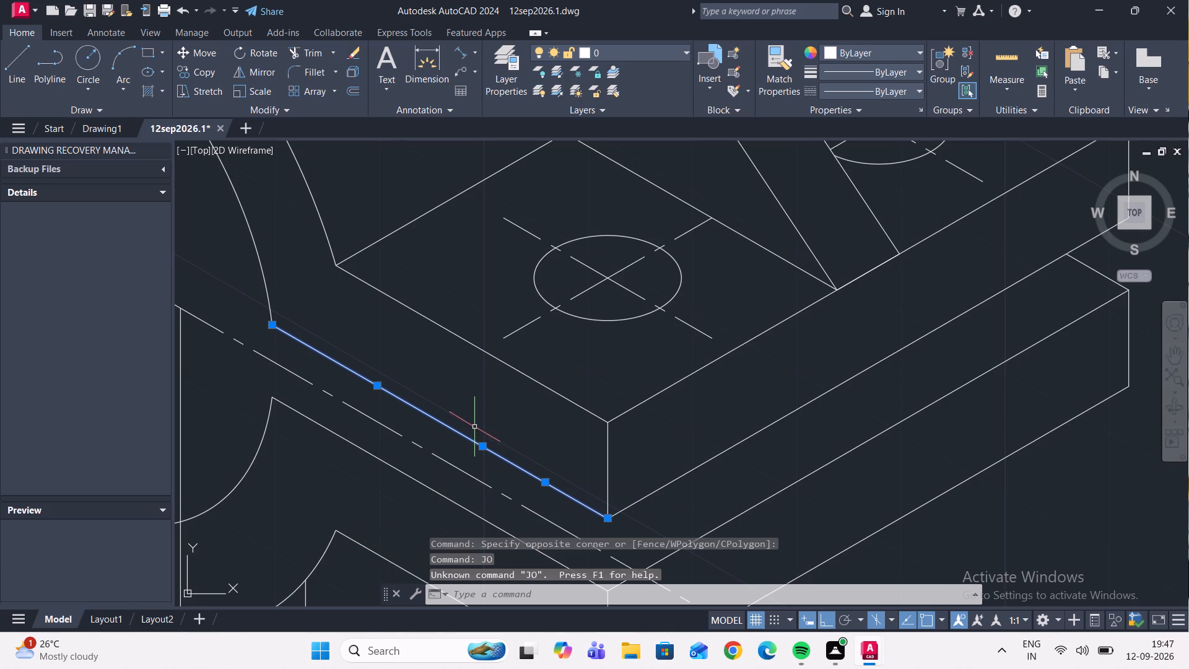
{"action": "type", "text": "join"}
{"action": "key", "text": "Return"}
Join the two collinear segments of the upper flange's rear top edge, behind the rear hole, into one line.
{"action": "scroll", "coordinate": [493, 436], "scroll_direction": "down", "scroll_amount": 2}
{"action": "middle_click_drag", "start_coordinate": [624, 415], "coordinate": [605, 423]}
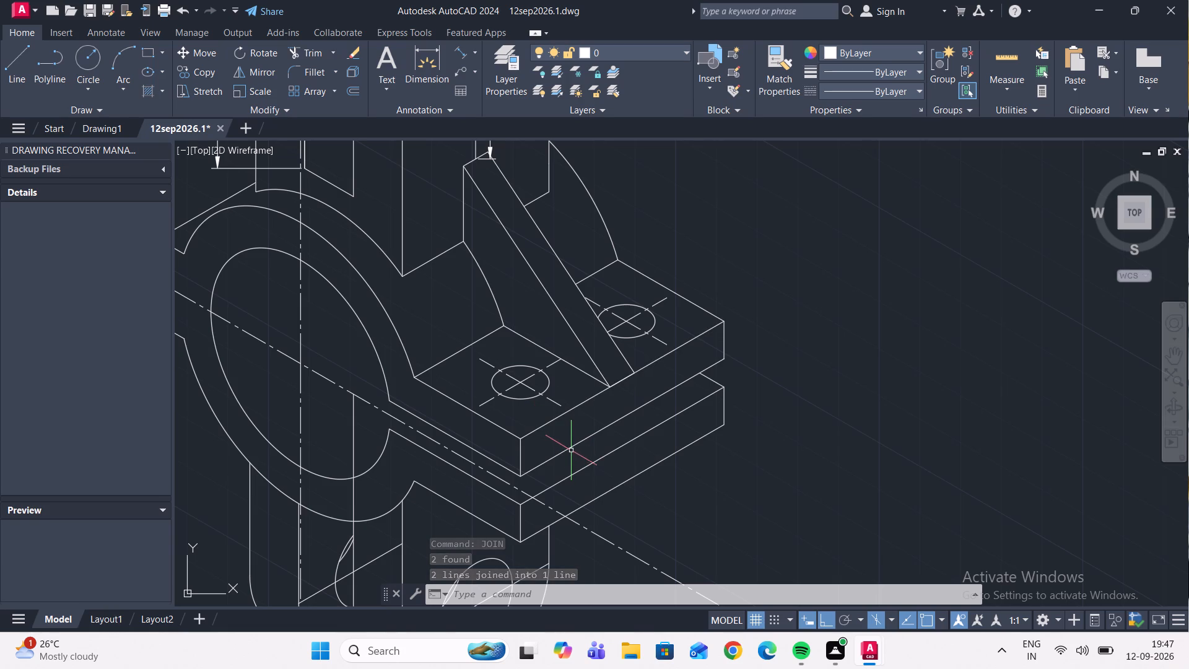
{"action": "middle_click_drag", "start_coordinate": [605, 427], "coordinate": [542, 534]}
{"action": "scroll", "coordinate": [625, 421], "scroll_direction": "up", "scroll_amount": 1}
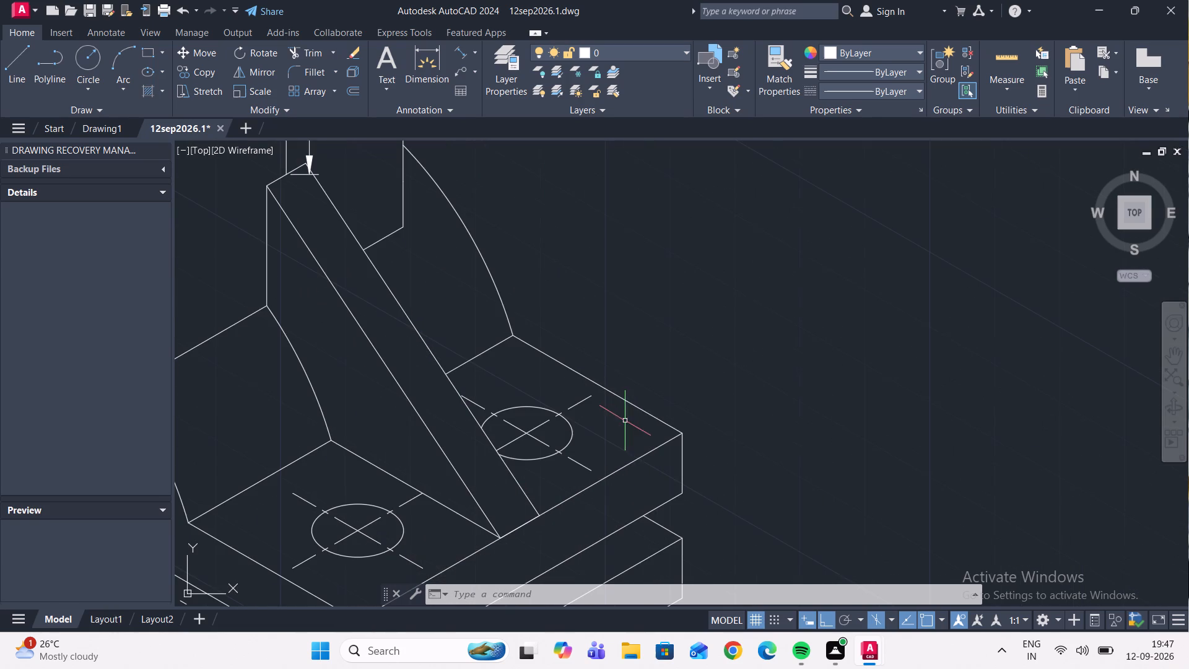
{"action": "left_click", "coordinate": [642, 408]}
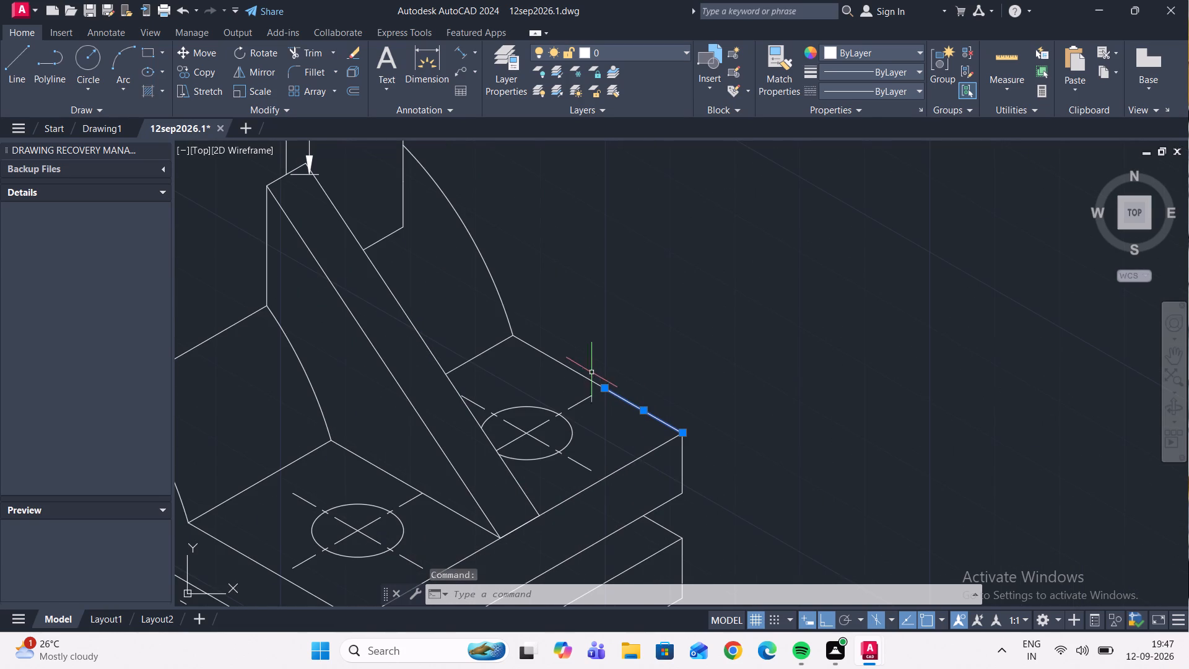
{"action": "left_click", "coordinate": [583, 377]}
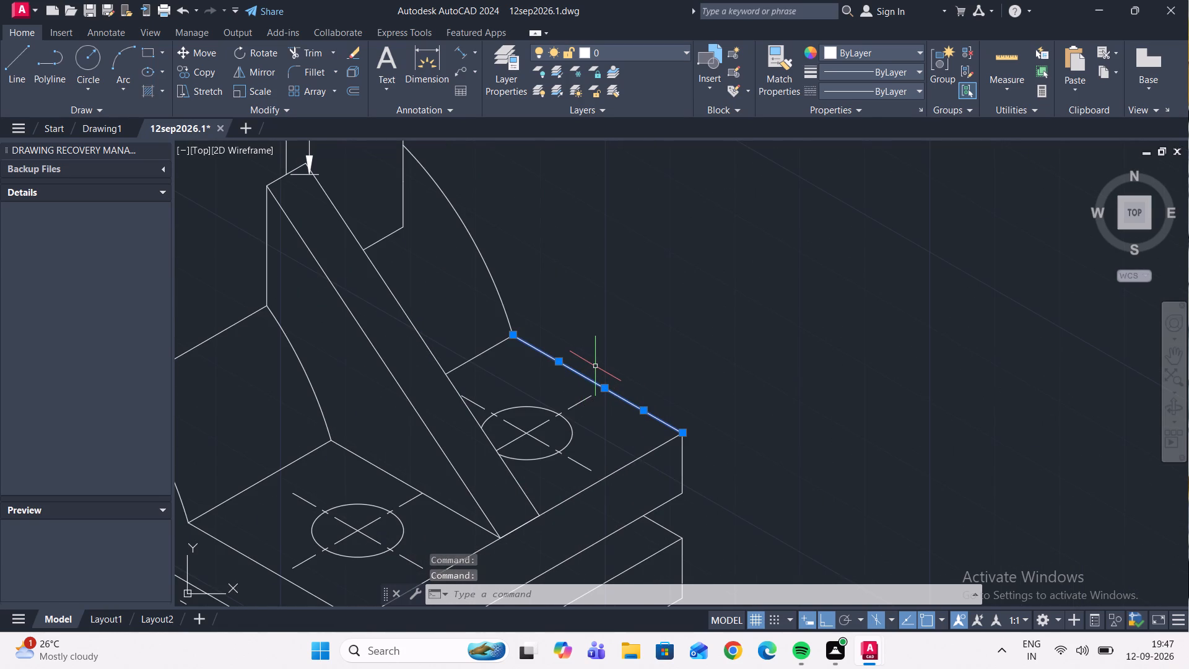
{"action": "type", "text": "jon"}
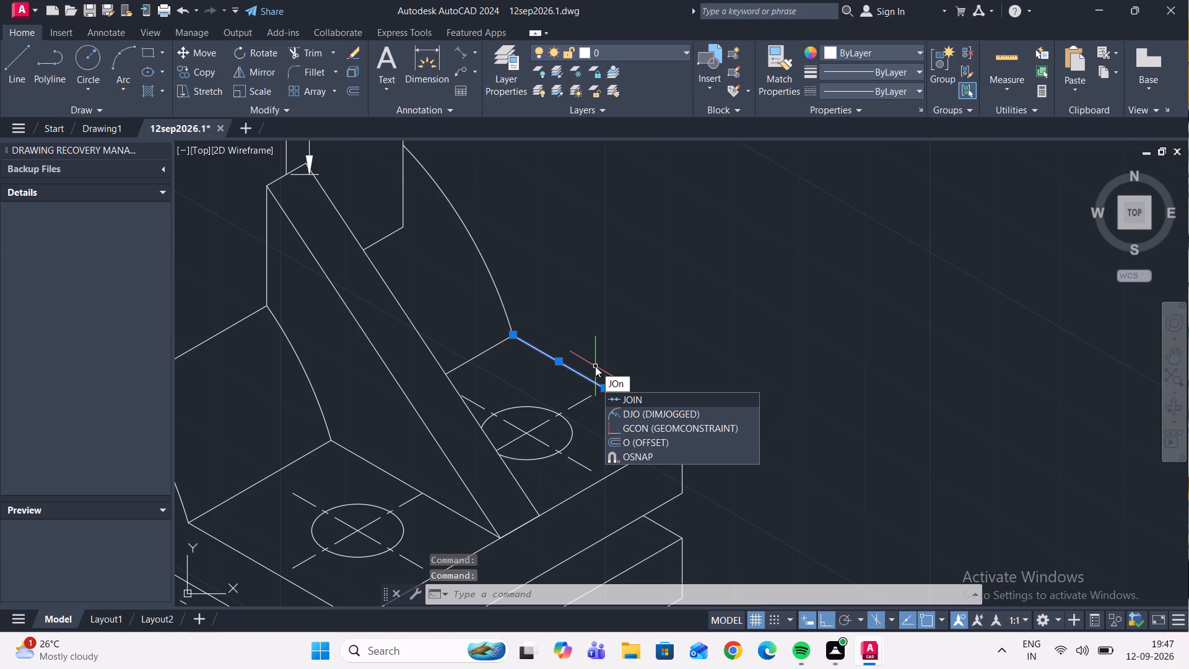
{"action": "left_click", "coordinate": [682, 404]}
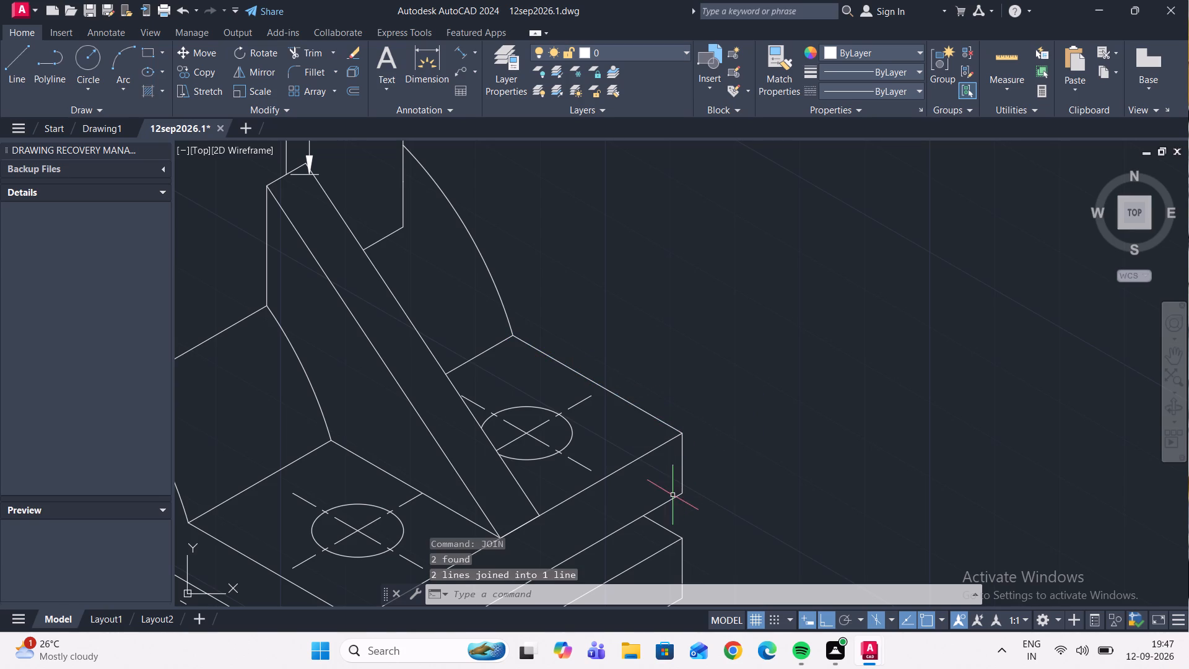
Examine the whole bracket, from the upper lugs to the lower lugs, for features that still need dimensions.
{"action": "scroll", "coordinate": [656, 387], "scroll_direction": "down", "scroll_amount": 2}
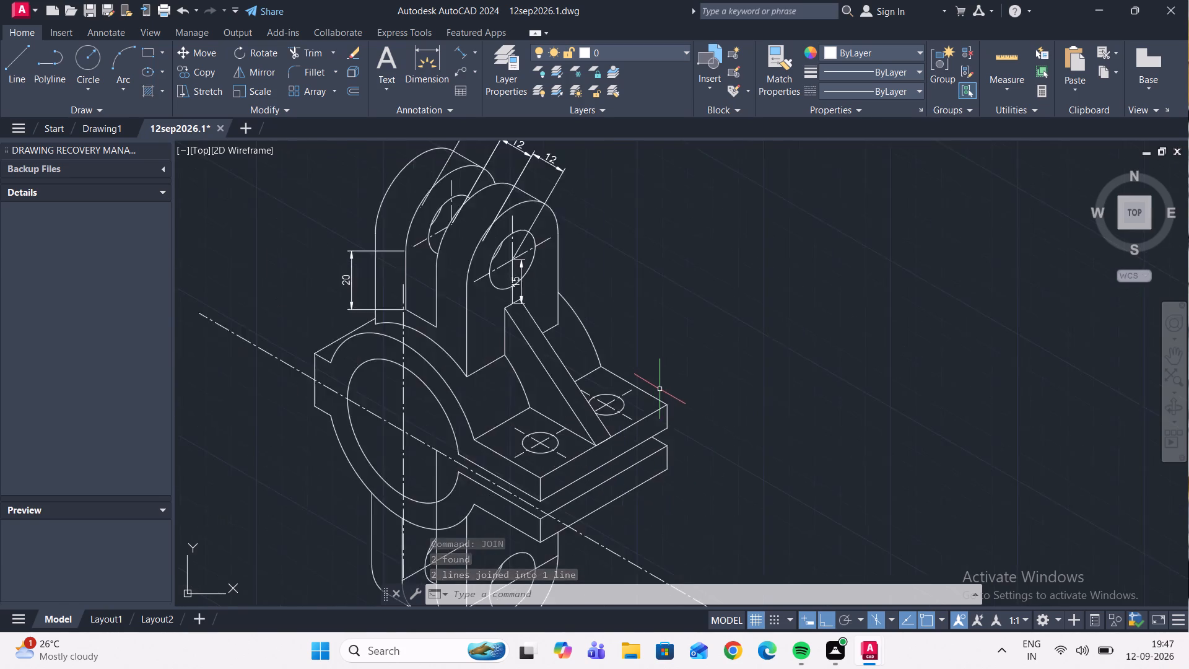
{"action": "scroll", "coordinate": [661, 390], "scroll_direction": "down", "scroll_amount": 1}
{"action": "scroll", "coordinate": [613, 420], "scroll_direction": "up", "scroll_amount": 1}
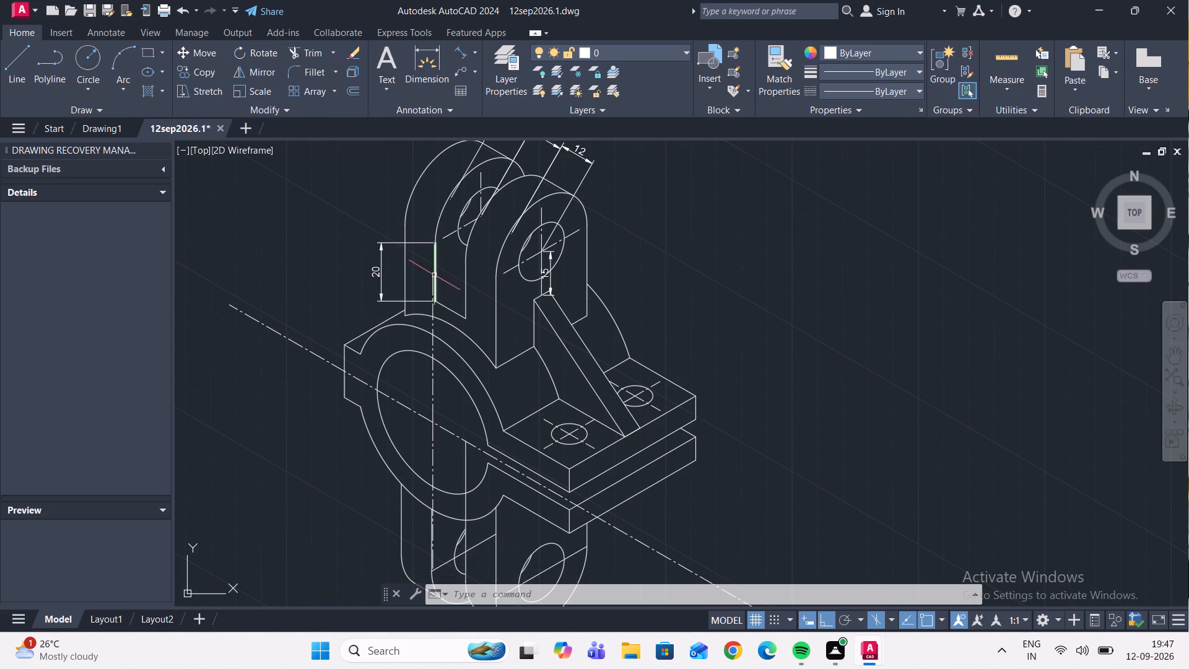
{"action": "scroll", "coordinate": [483, 310], "scroll_direction": "down", "scroll_amount": 3}
{"action": "scroll", "coordinate": [483, 361], "scroll_direction": "up", "scroll_amount": 3}
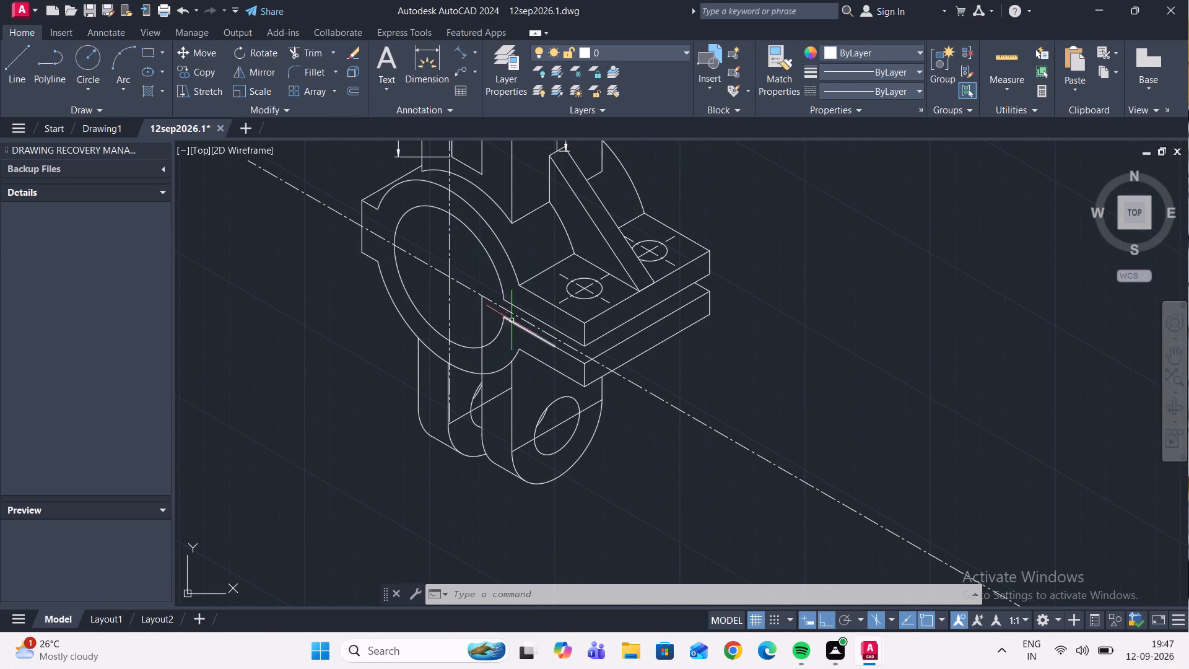
{"action": "scroll", "coordinate": [347, 306], "scroll_direction": "down", "scroll_amount": 2}
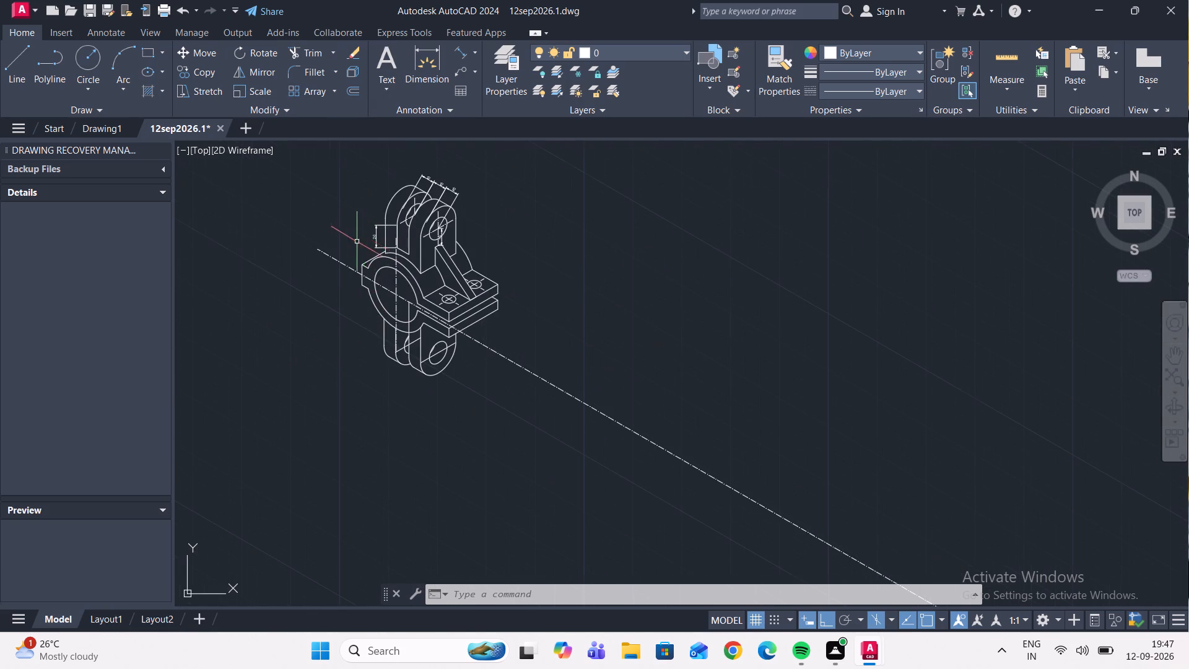
{"action": "scroll", "coordinate": [355, 242], "scroll_direction": "up", "scroll_amount": 2}
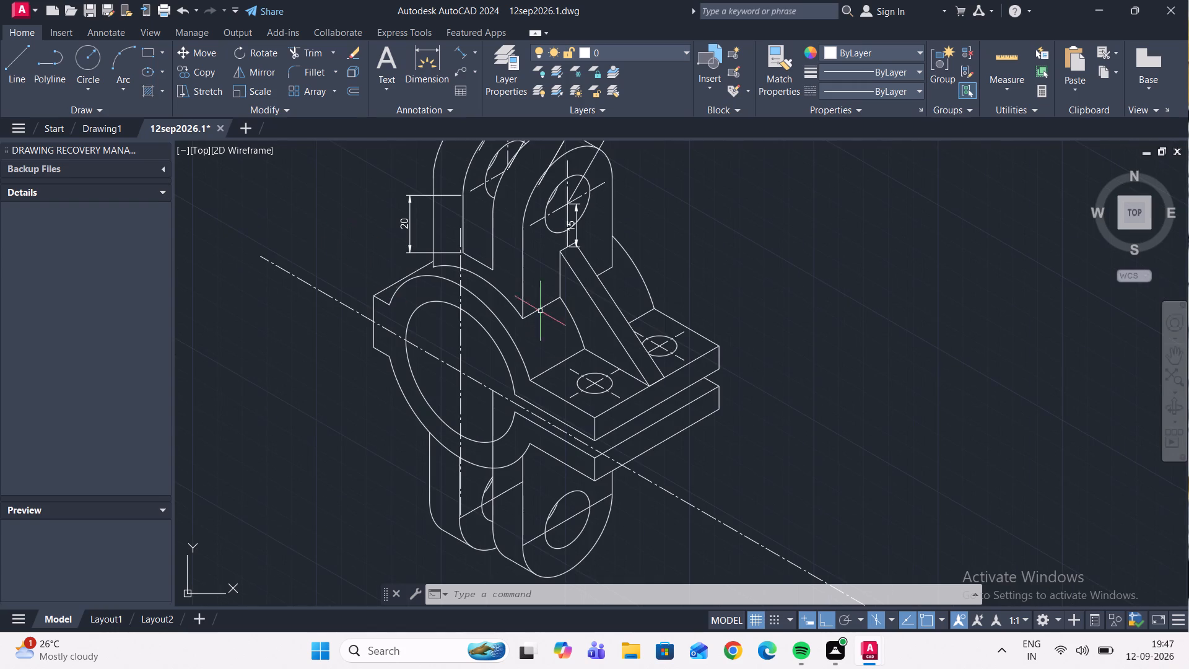
{"action": "scroll", "coordinate": [495, 224], "scroll_direction": "up", "scroll_amount": 2}
{"action": "scroll", "coordinate": [489, 224], "scroll_direction": "down", "scroll_amount": 3}
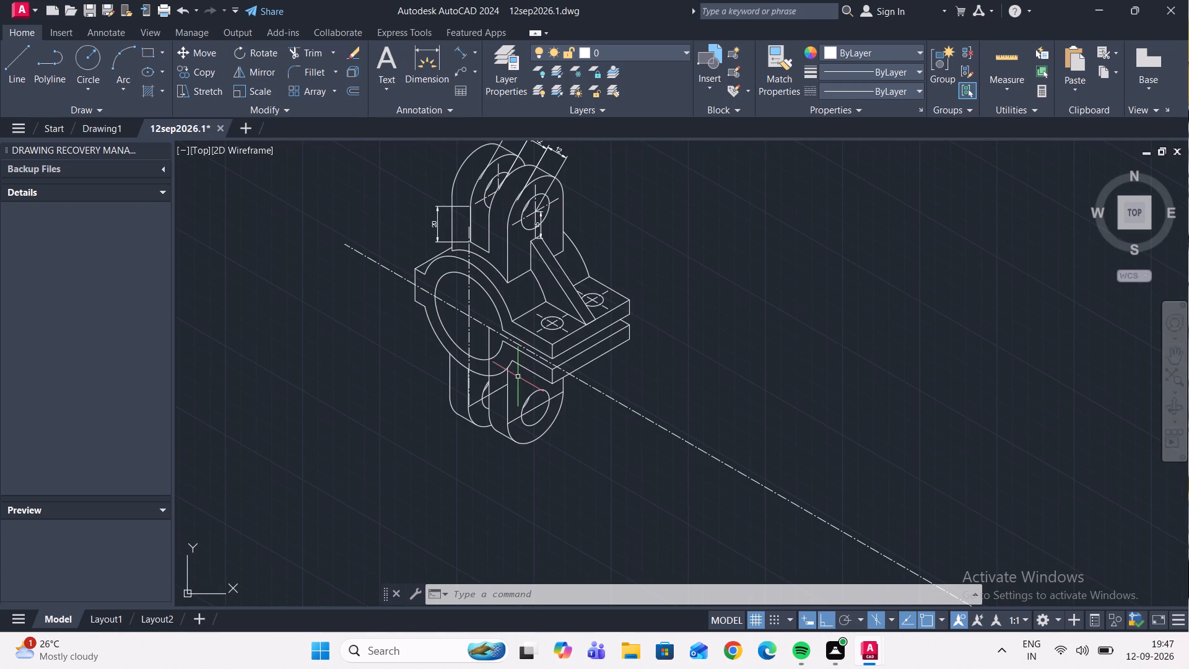
{"action": "scroll", "coordinate": [518, 377], "scroll_direction": "up", "scroll_amount": 1}
{"action": "scroll", "coordinate": [518, 377], "scroll_direction": "down", "scroll_amount": 1}
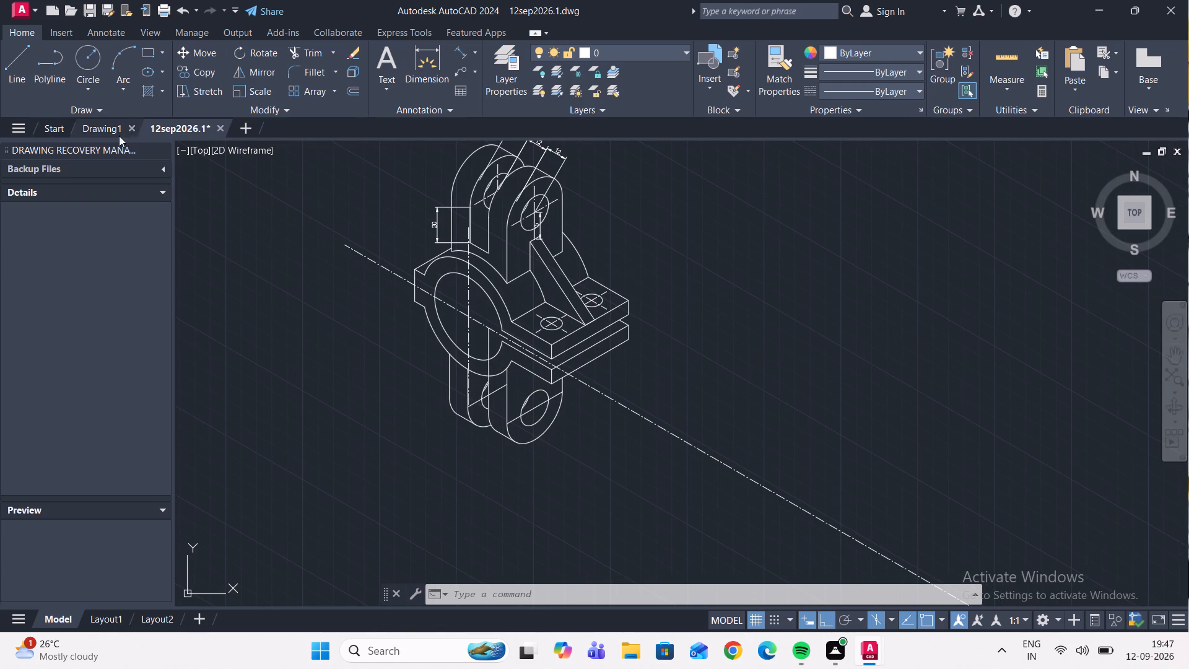
Open the recent drawing 1SEP2026.2 and examine how its isometric view is dimensioned.
{"action": "left_click", "coordinate": [22, 129]}
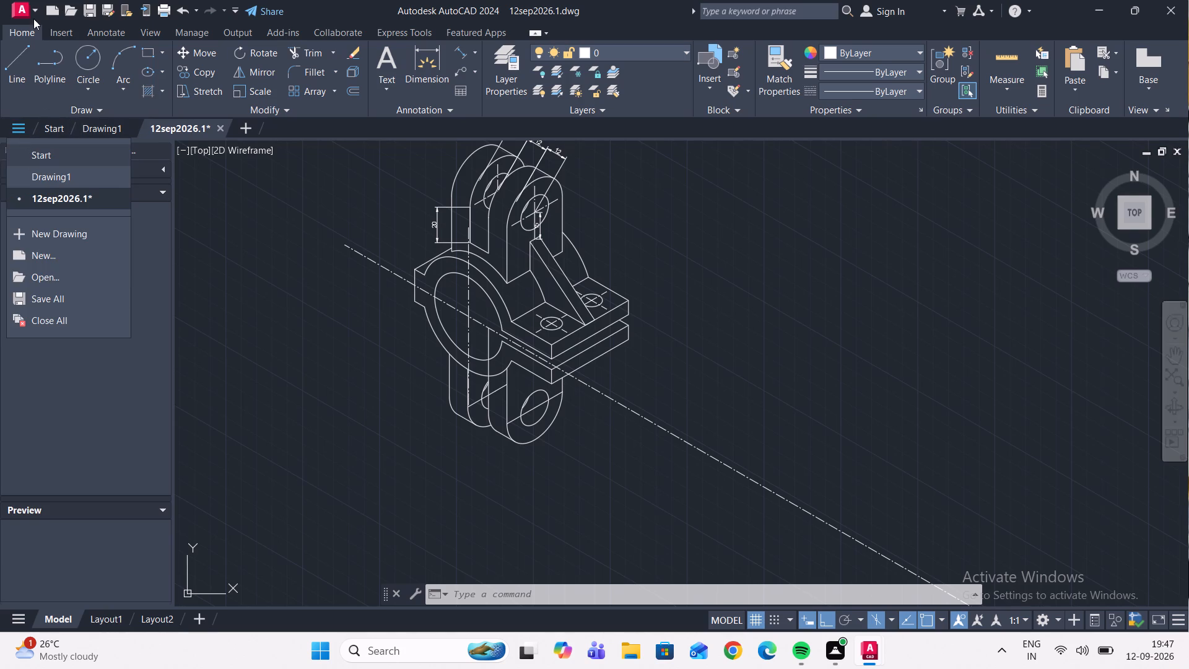
{"action": "left_click", "coordinate": [33, 9]}
{"action": "left_click", "coordinate": [39, 13]}
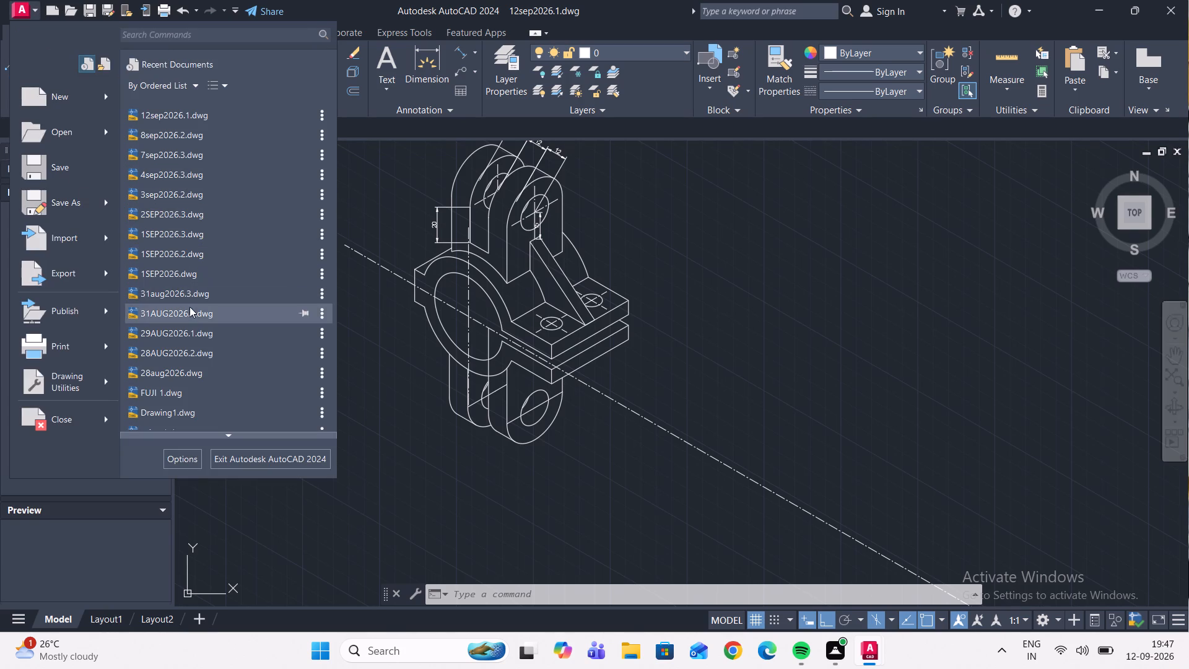
{"action": "left_click", "coordinate": [193, 261]}
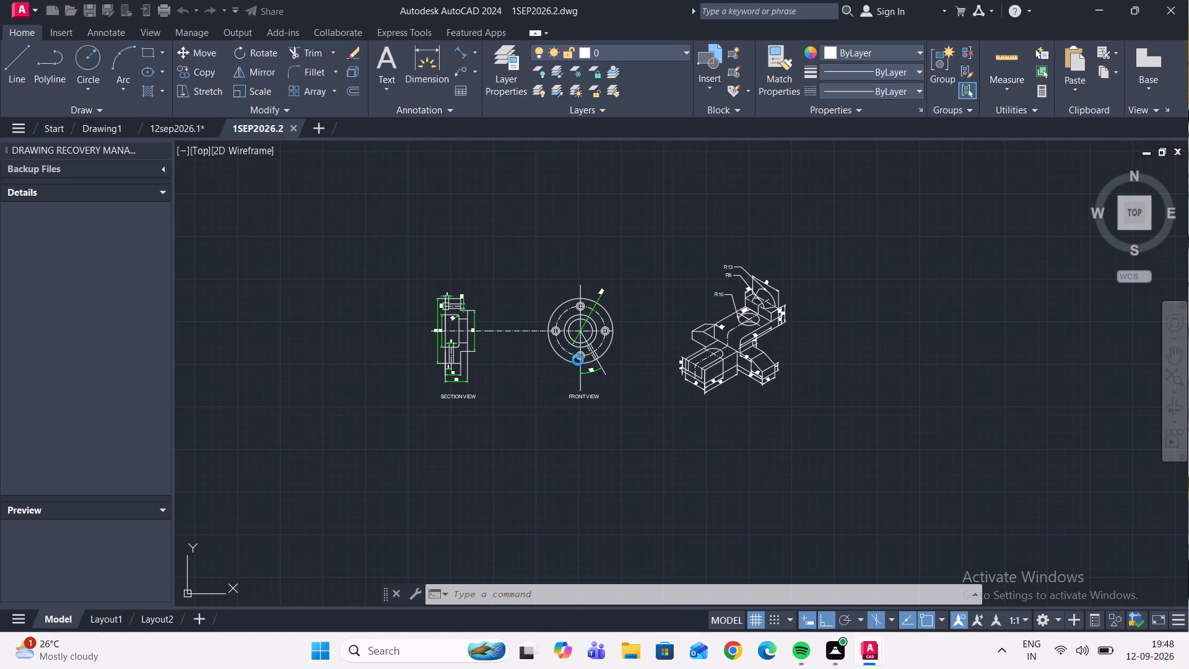
{"action": "scroll", "coordinate": [754, 347], "scroll_direction": "up", "scroll_amount": 5}
{"action": "scroll", "coordinate": [720, 314], "scroll_direction": "down", "scroll_amount": 1}
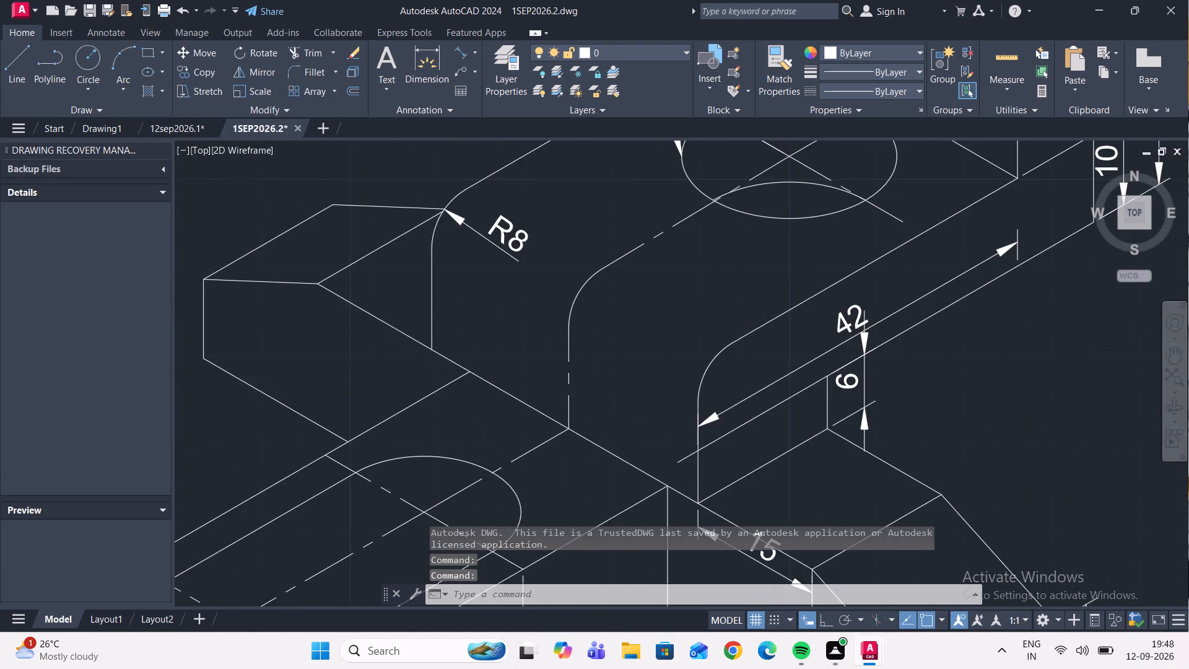
{"action": "scroll", "coordinate": [720, 314], "scroll_direction": "down", "scroll_amount": 2}
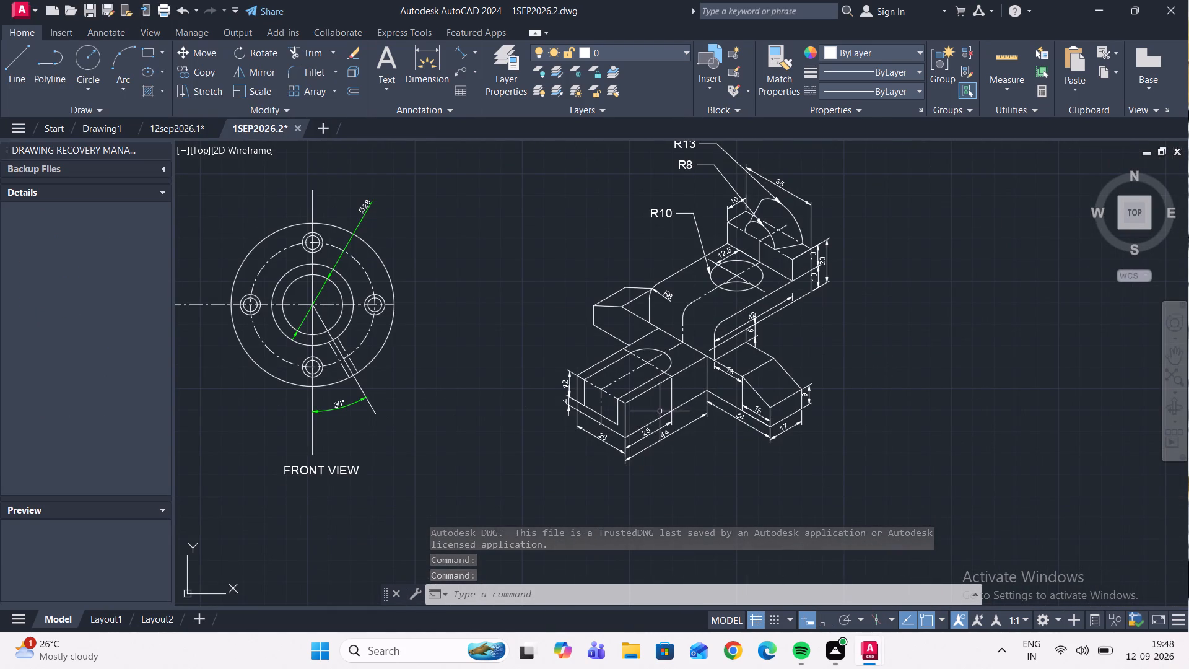
{"action": "scroll", "coordinate": [658, 411], "scroll_direction": "up", "scroll_amount": 1}
{"action": "scroll", "coordinate": [646, 400], "scroll_direction": "down", "scroll_amount": 2}
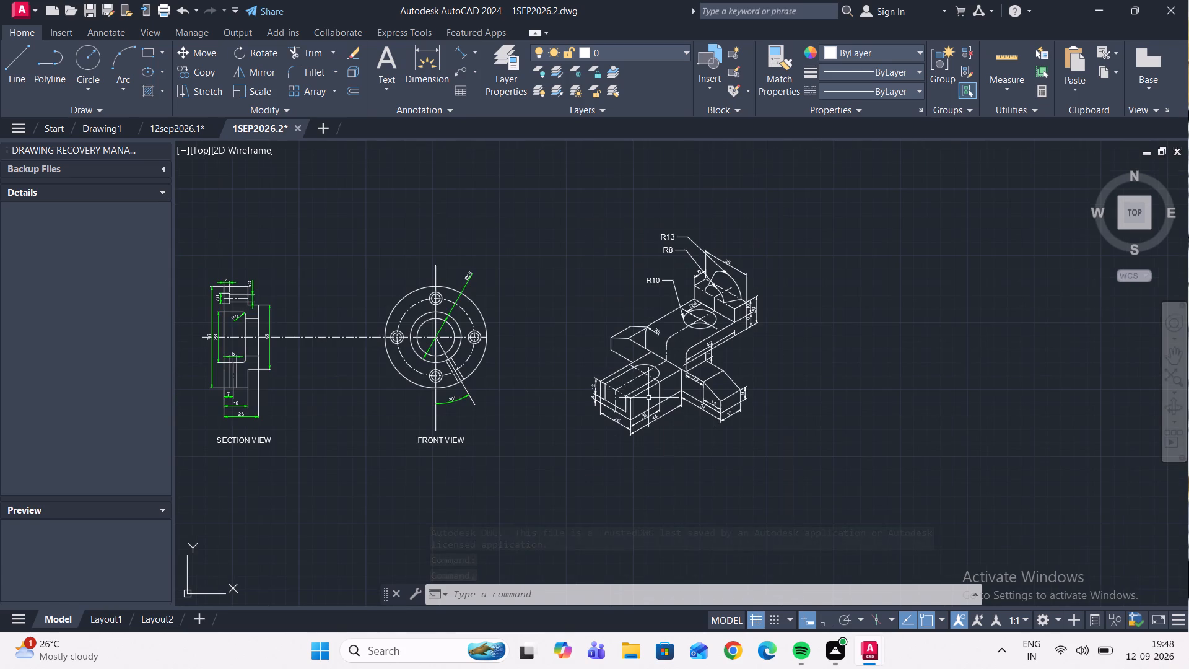
{"action": "middle_click_drag", "start_coordinate": [329, 341], "coordinate": [401, 330]}
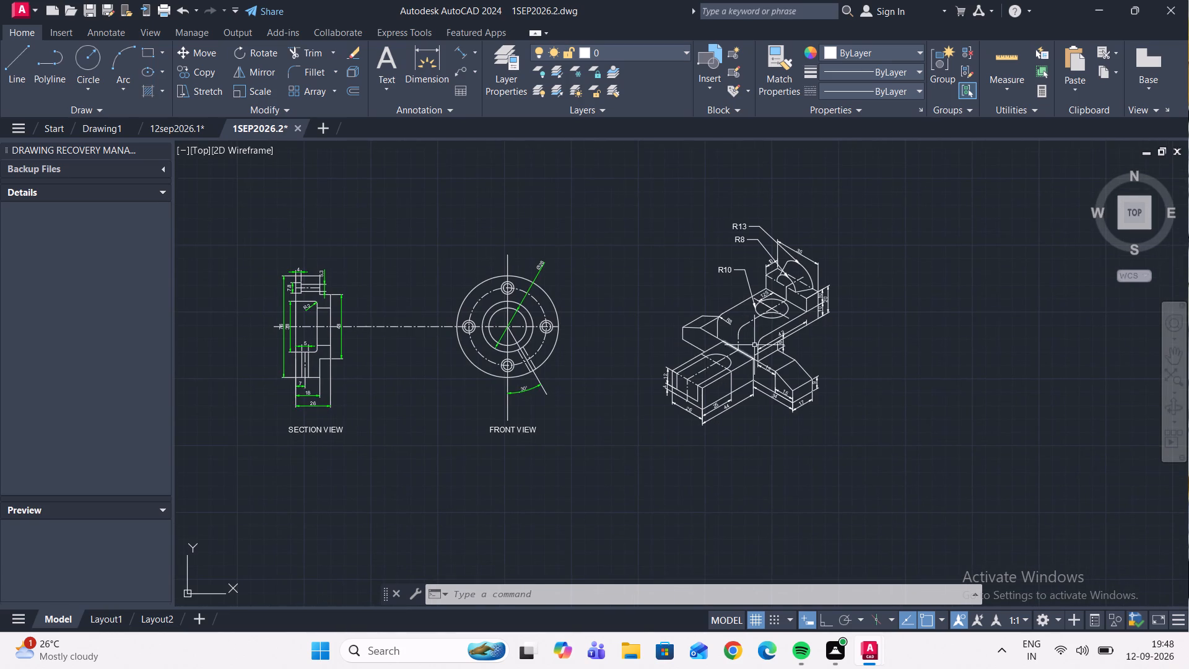
{"action": "scroll", "coordinate": [825, 291], "scroll_direction": "up", "scroll_amount": 3}
{"action": "scroll", "coordinate": [704, 271], "scroll_direction": "up", "scroll_amount": 1}
{"action": "scroll", "coordinate": [704, 271], "scroll_direction": "down", "scroll_amount": 4}
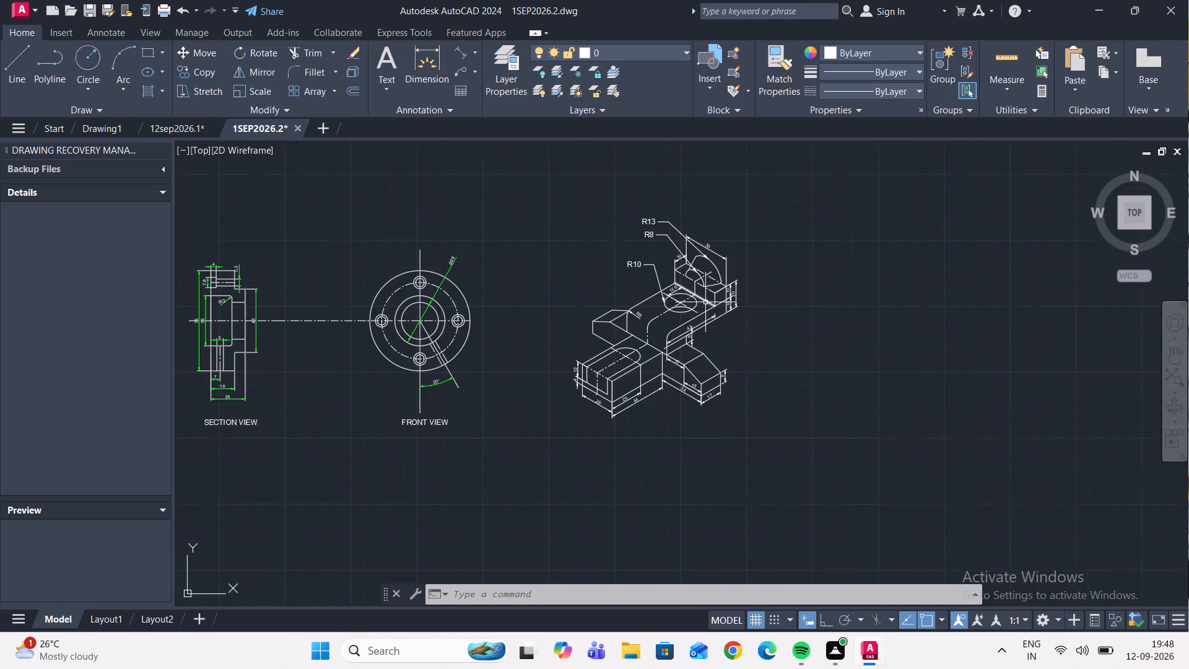
{"action": "scroll", "coordinate": [686, 338], "scroll_direction": "down", "scroll_amount": 2}
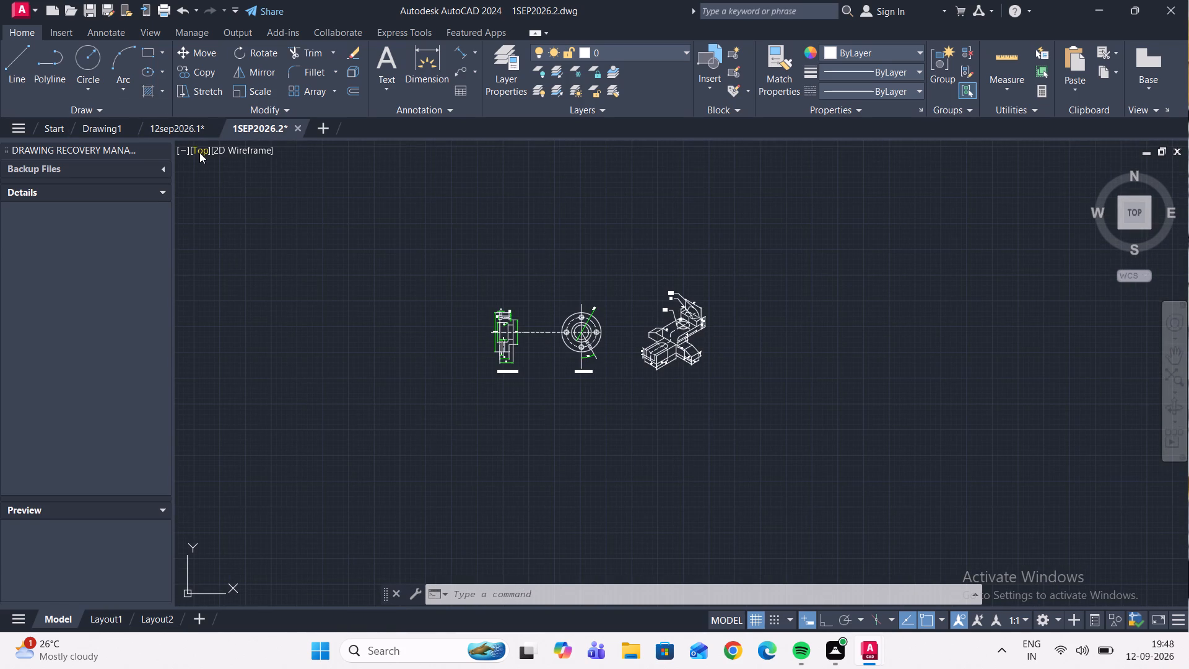
Return to drawing 12sep2026.1 and look over the bracket's existing lug dimensions.
{"action": "left_click", "coordinate": [192, 131]}
{"action": "scroll", "coordinate": [455, 250], "scroll_direction": "up", "scroll_amount": 1}
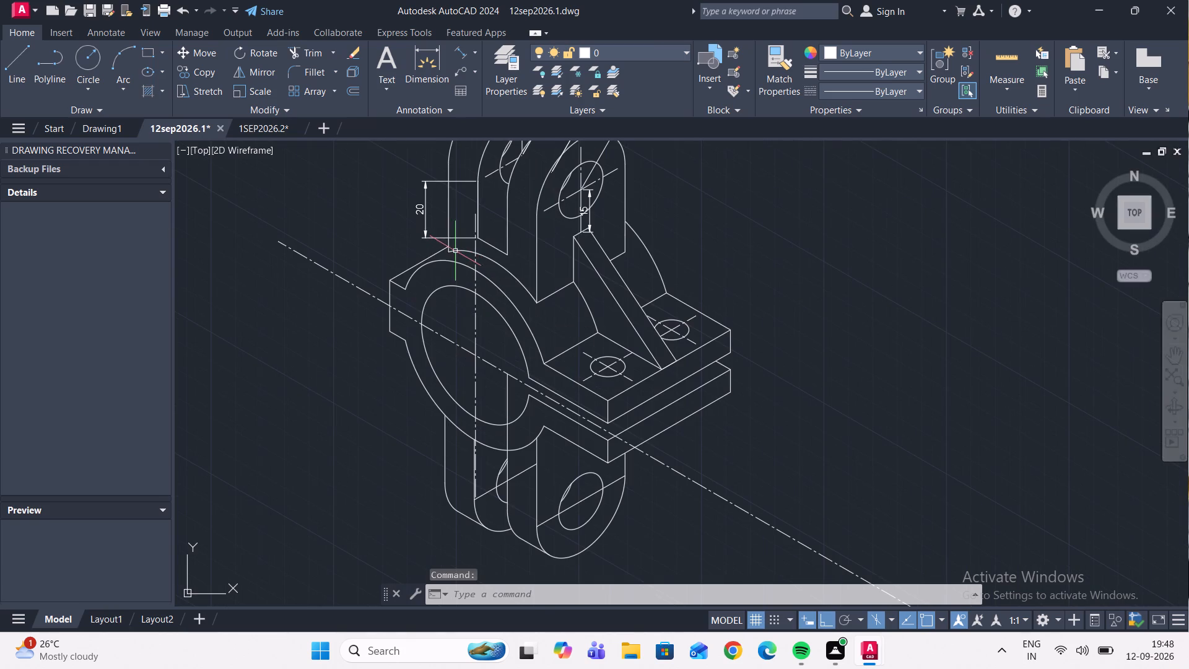
{"action": "scroll", "coordinate": [575, 299], "scroll_direction": "down", "scroll_amount": 2}
{"action": "scroll", "coordinate": [572, 217], "scroll_direction": "up", "scroll_amount": 2}
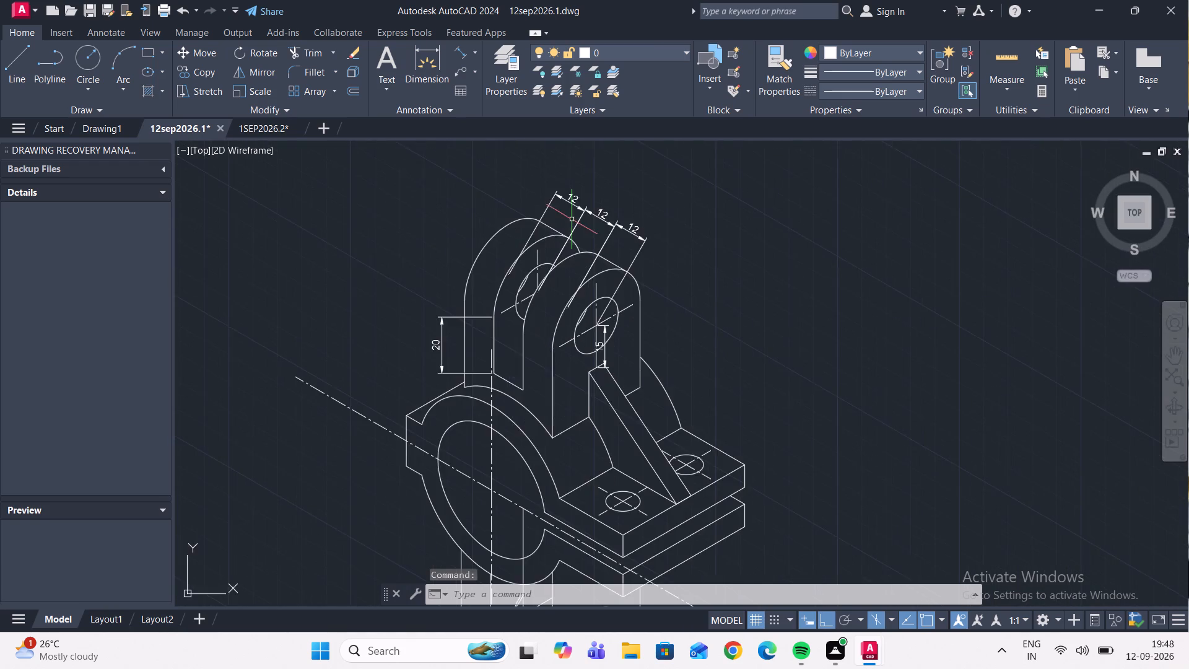
{"action": "scroll", "coordinate": [572, 219], "scroll_direction": "up", "scroll_amount": 1}
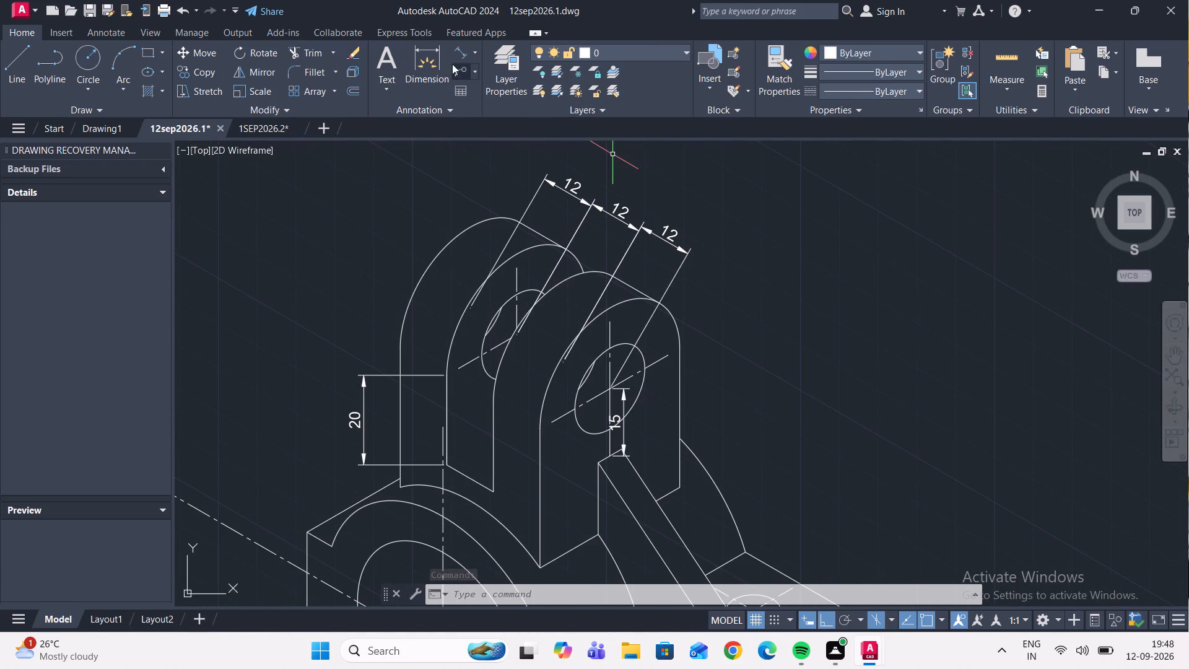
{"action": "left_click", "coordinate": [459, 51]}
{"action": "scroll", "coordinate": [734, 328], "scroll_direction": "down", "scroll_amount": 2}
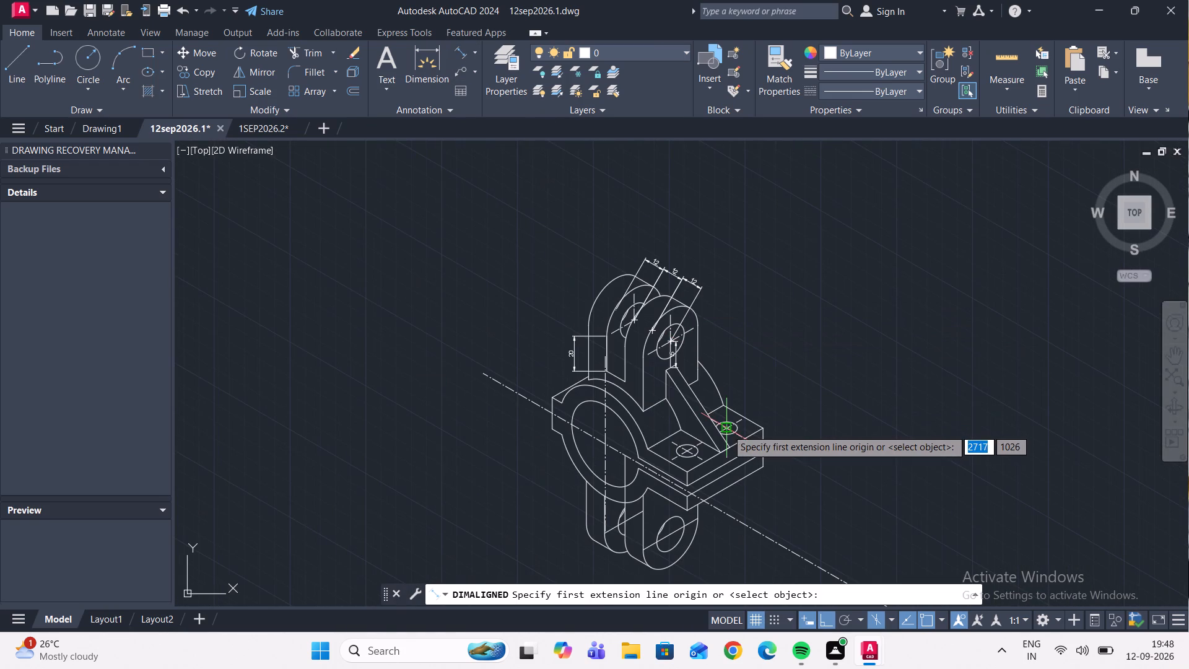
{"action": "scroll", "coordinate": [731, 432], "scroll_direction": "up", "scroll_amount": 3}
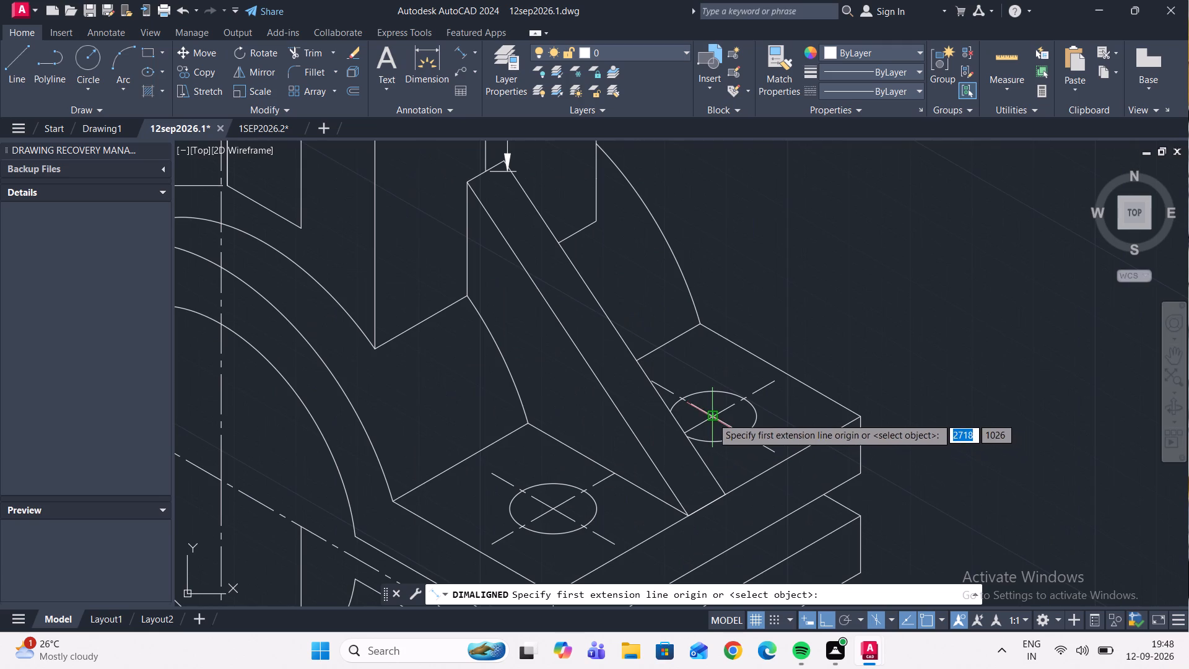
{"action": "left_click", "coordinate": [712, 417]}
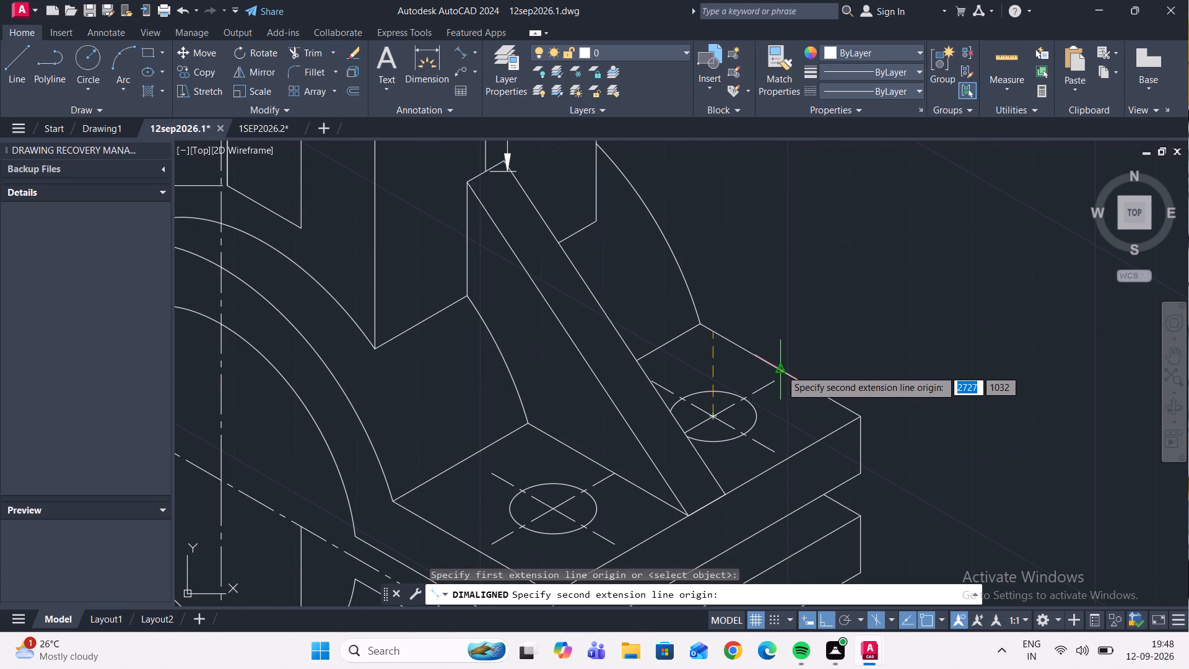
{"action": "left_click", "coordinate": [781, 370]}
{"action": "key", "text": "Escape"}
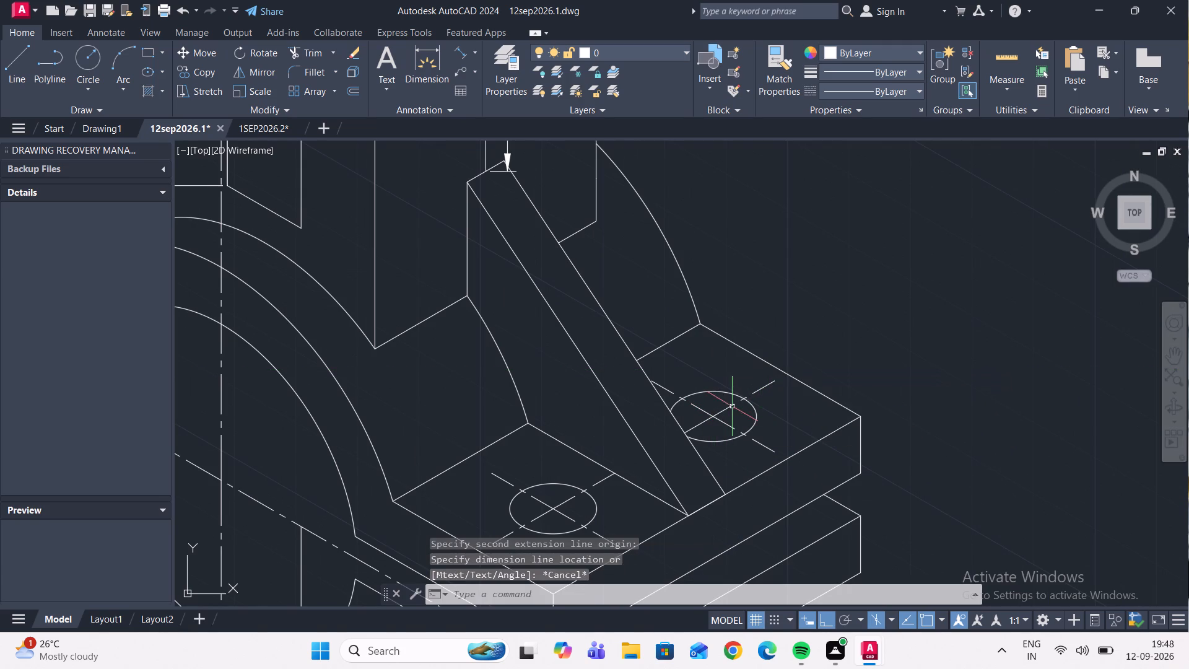
Draw a helper line about 14 long at 30° on the top isoplane, from the rear flange hole's centre past the flange's rear top edge.
{"action": "left_click", "coordinate": [24, 51]}
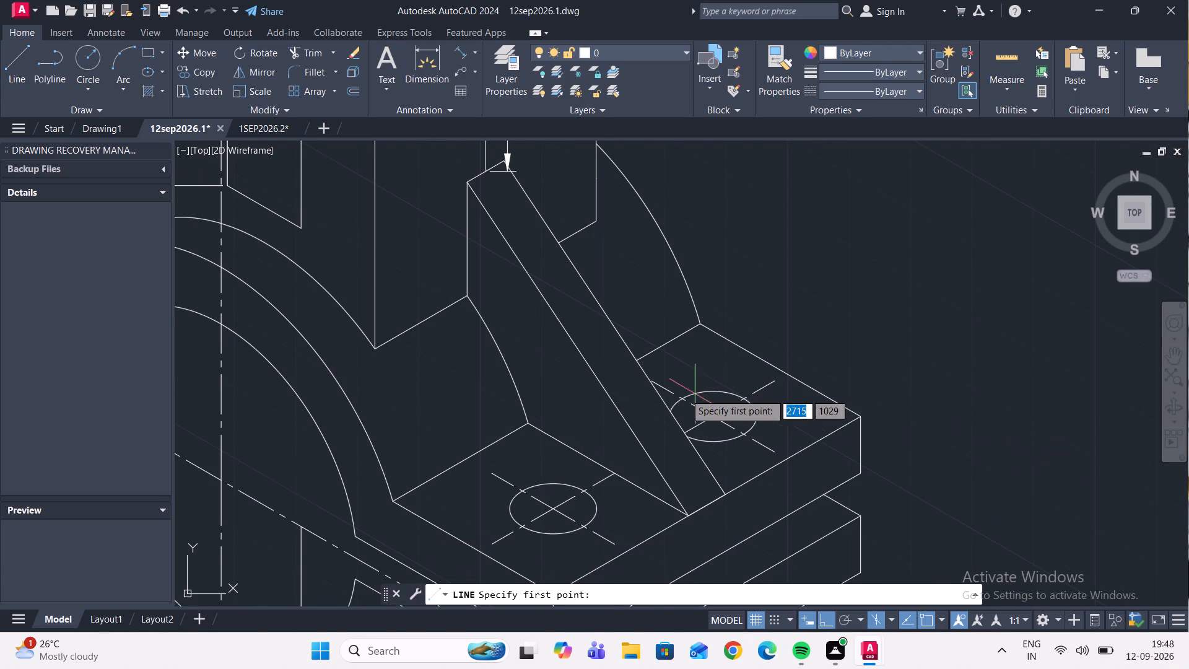
{"action": "scroll", "coordinate": [680, 392], "scroll_direction": "up", "scroll_amount": 2}
{"action": "left_click", "coordinate": [759, 458]}
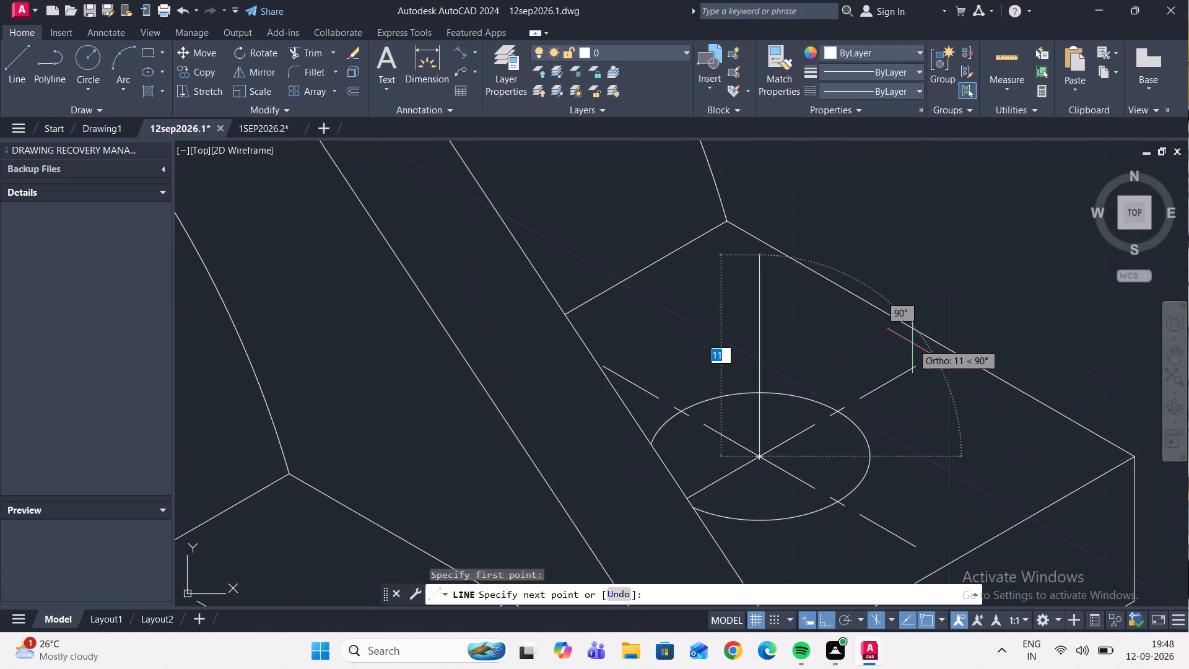
{"action": "scroll", "coordinate": [913, 343], "scroll_direction": "down", "scroll_amount": 2}
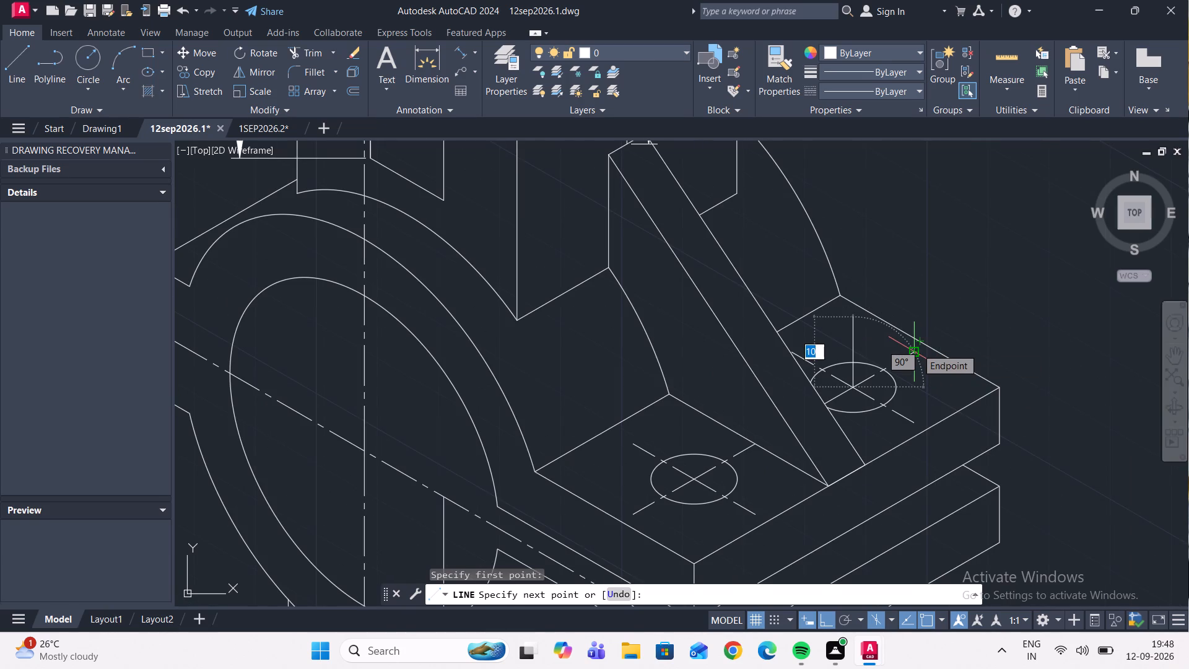
{"action": "key", "text": "F5"}
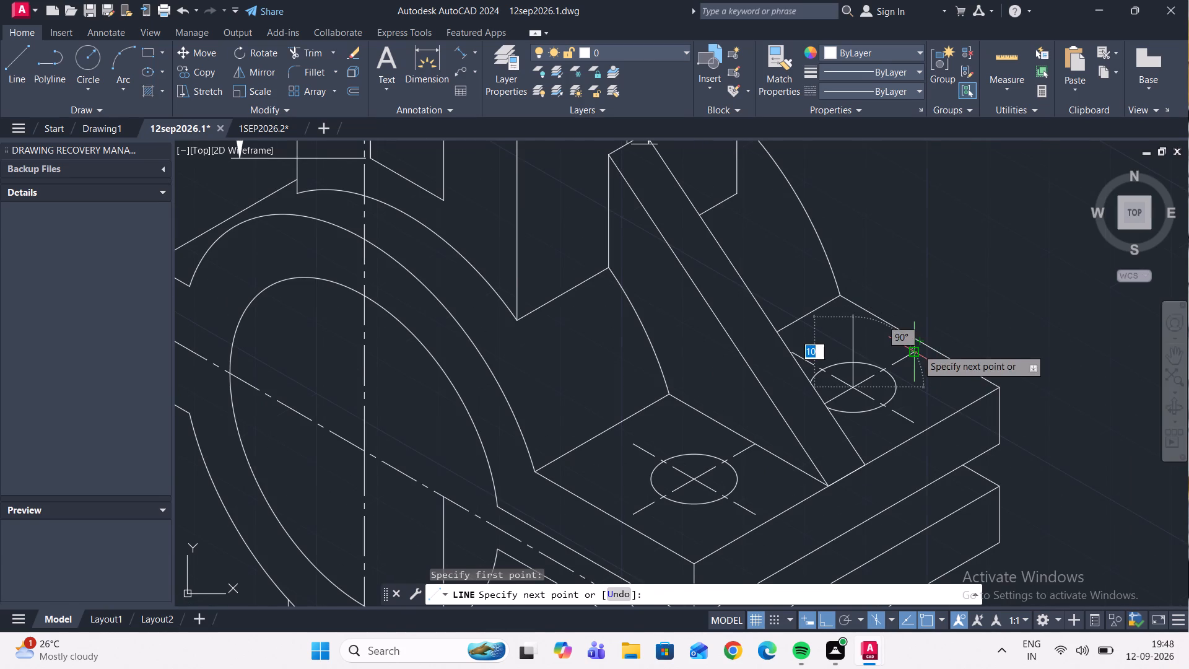
{"action": "scroll", "coordinate": [936, 341], "scroll_direction": "up", "scroll_amount": 2}
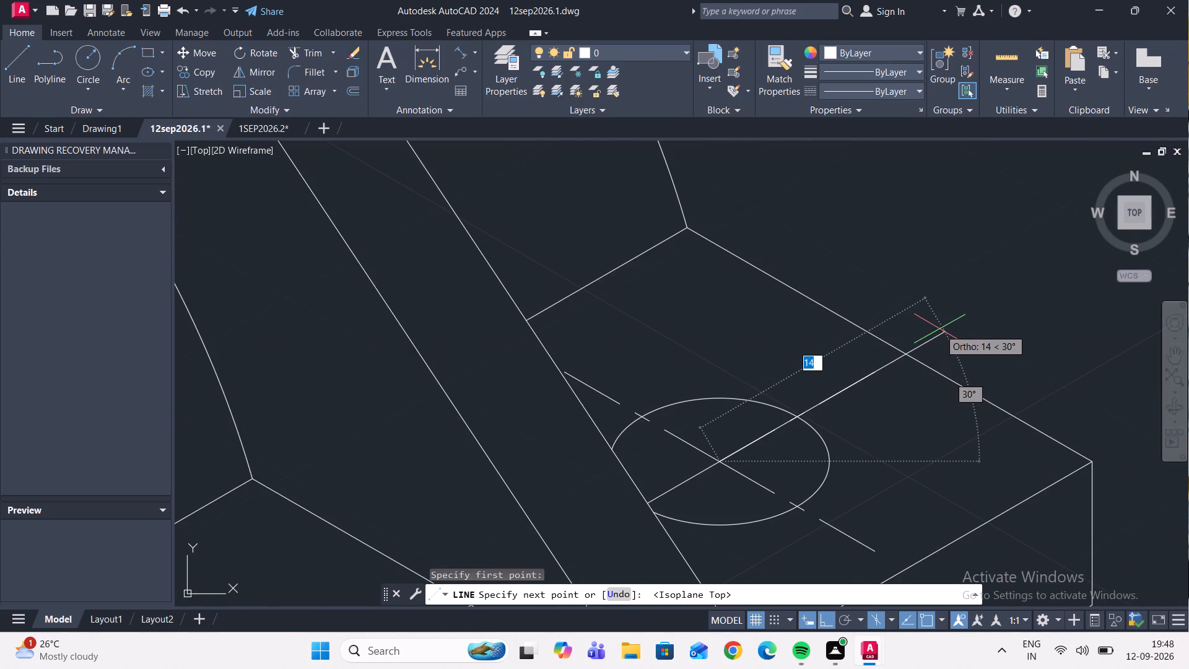
{"action": "left_click", "coordinate": [952, 330]}
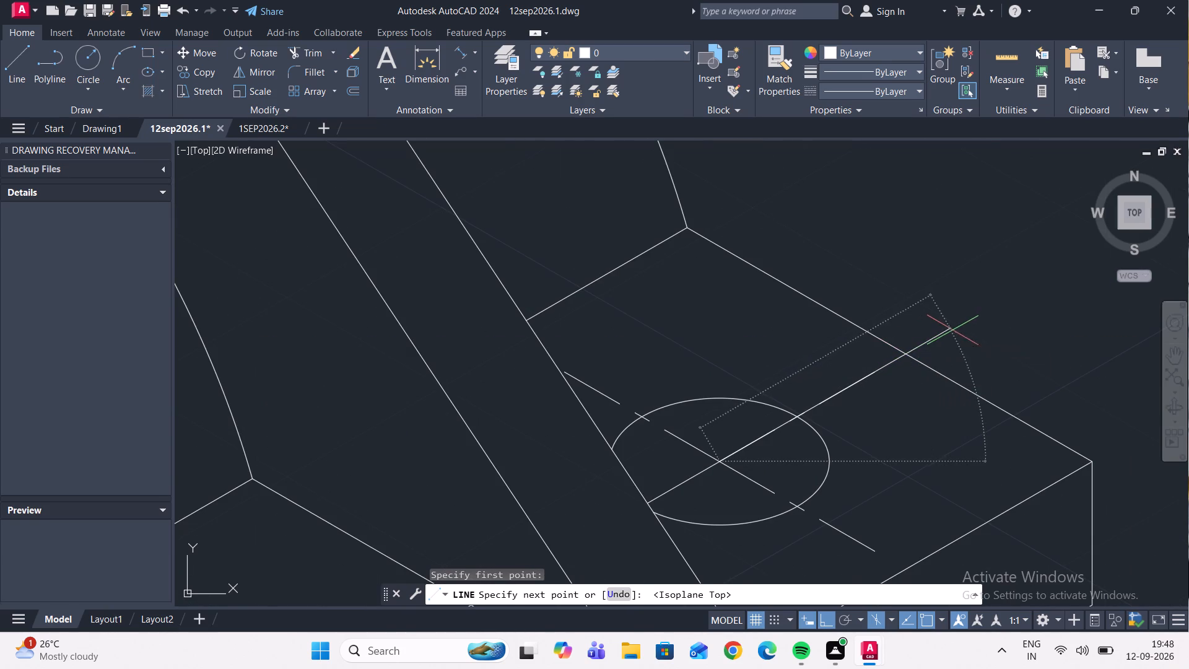
{"action": "key", "text": "Escape"}
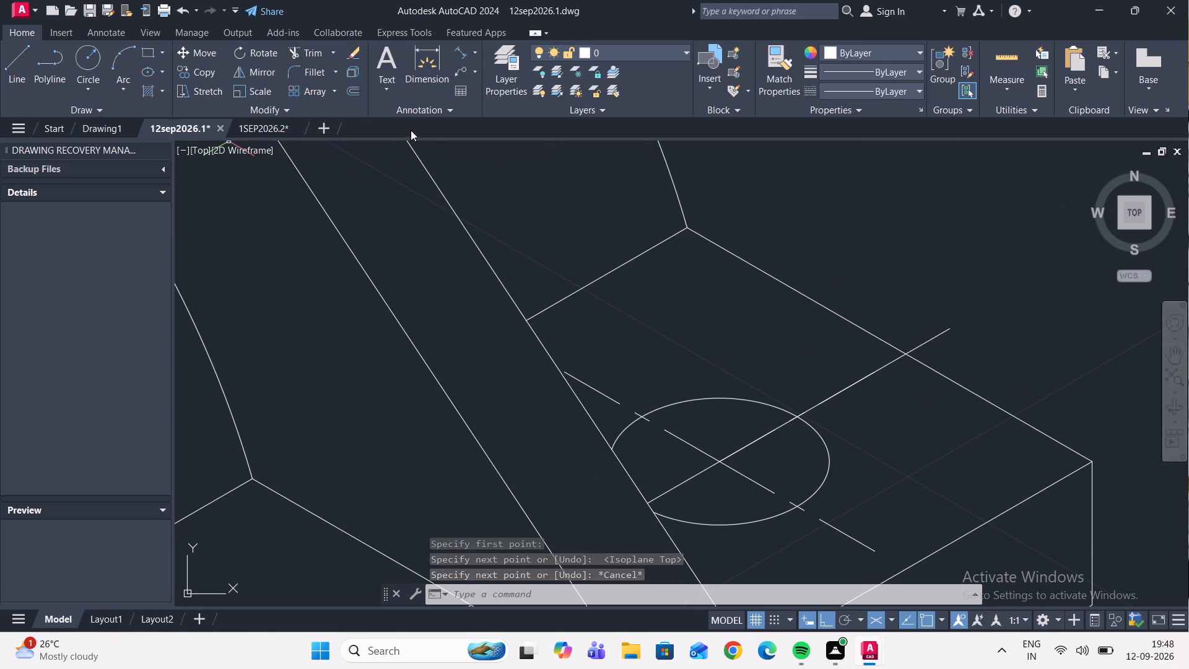
Add an aligned dimension from the rear hole's centre to where the helper line crosses the flange's rear top edge.
{"action": "left_click", "coordinate": [463, 55]}
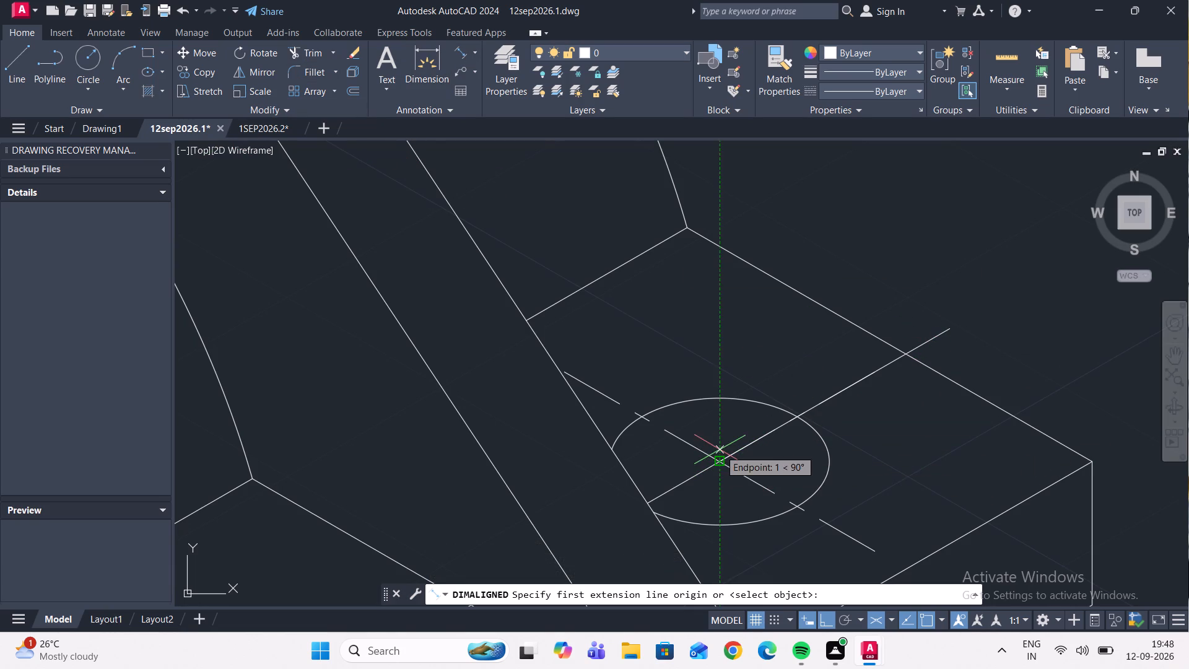
{"action": "left_click", "coordinate": [719, 457]}
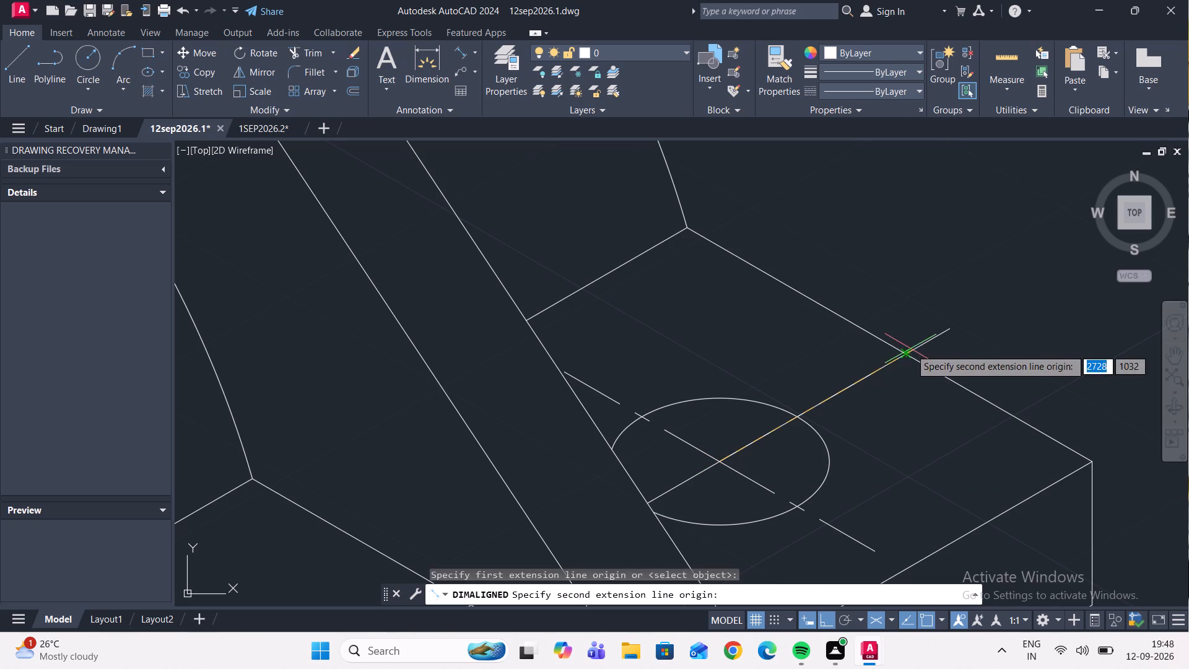
{"action": "left_click", "coordinate": [905, 356]}
{"action": "left_click", "coordinate": [757, 314]}
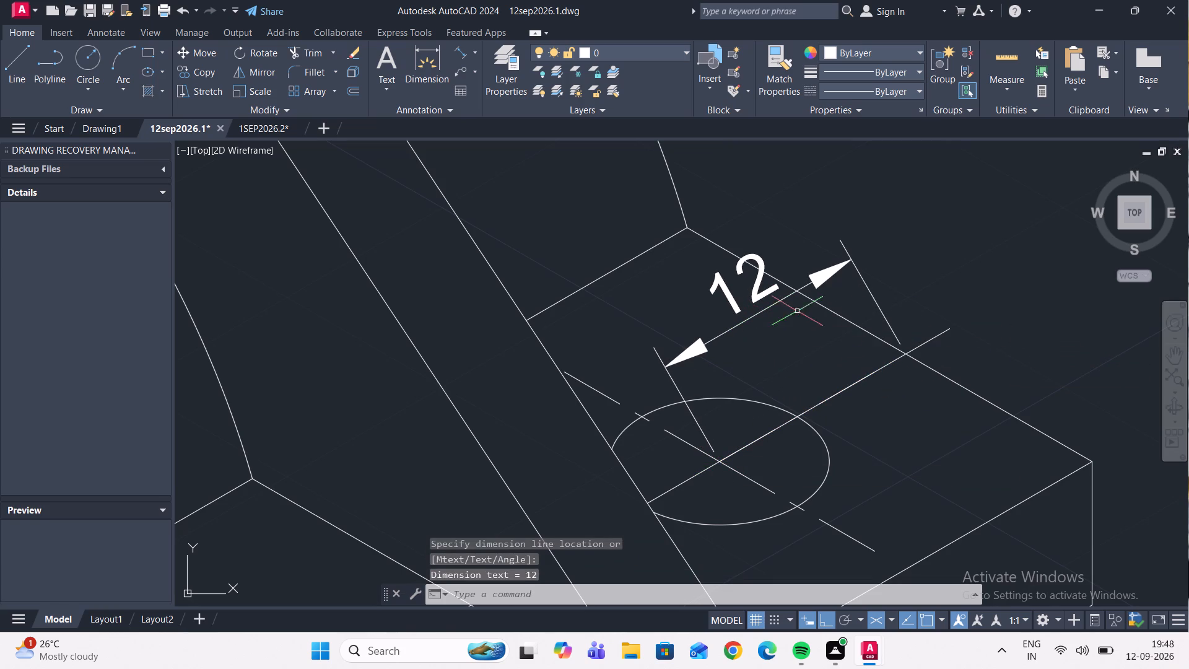
Delete the helper line running from the rear hole's centre across the flange's rear top edge.
{"action": "left_click", "coordinate": [863, 378]}
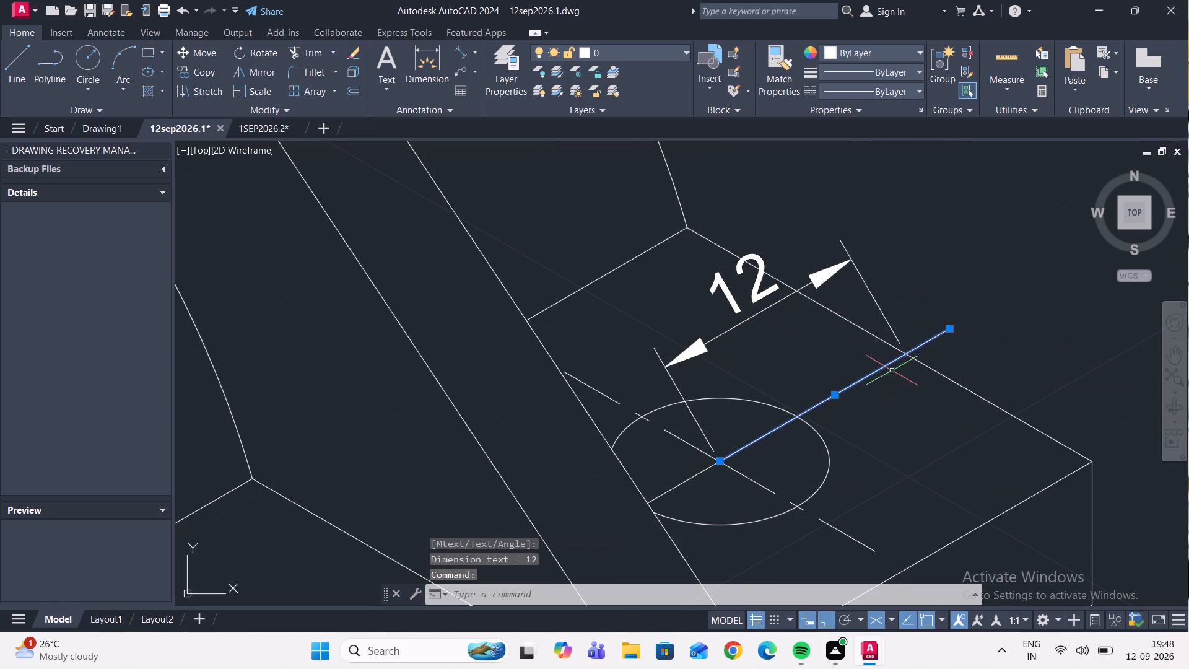
{"action": "key", "text": "Delete"}
Delete the aligned dimension between the rear flange hole's centre and the flange's rear top edge.
{"action": "left_click", "coordinate": [796, 335]}
{"action": "left_click", "coordinate": [721, 281]}
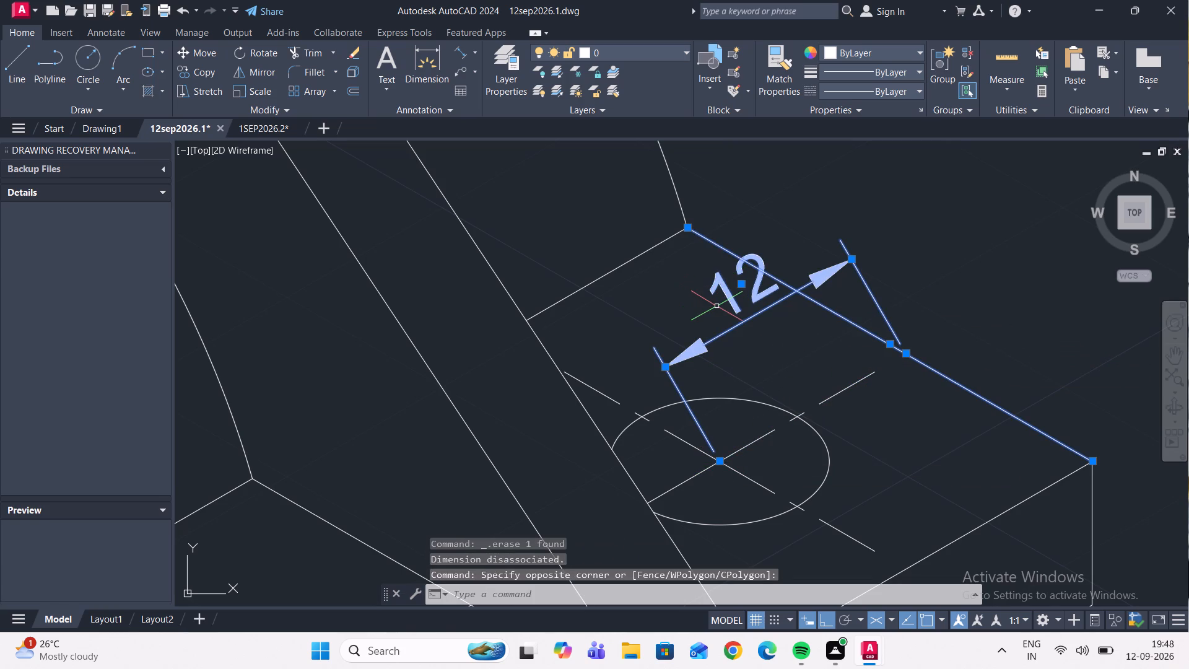
{"action": "key", "text": "Escape"}
{"action": "scroll", "coordinate": [717, 307], "scroll_direction": "down", "scroll_amount": 3}
{"action": "scroll", "coordinate": [743, 371], "scroll_direction": "up", "scroll_amount": 1}
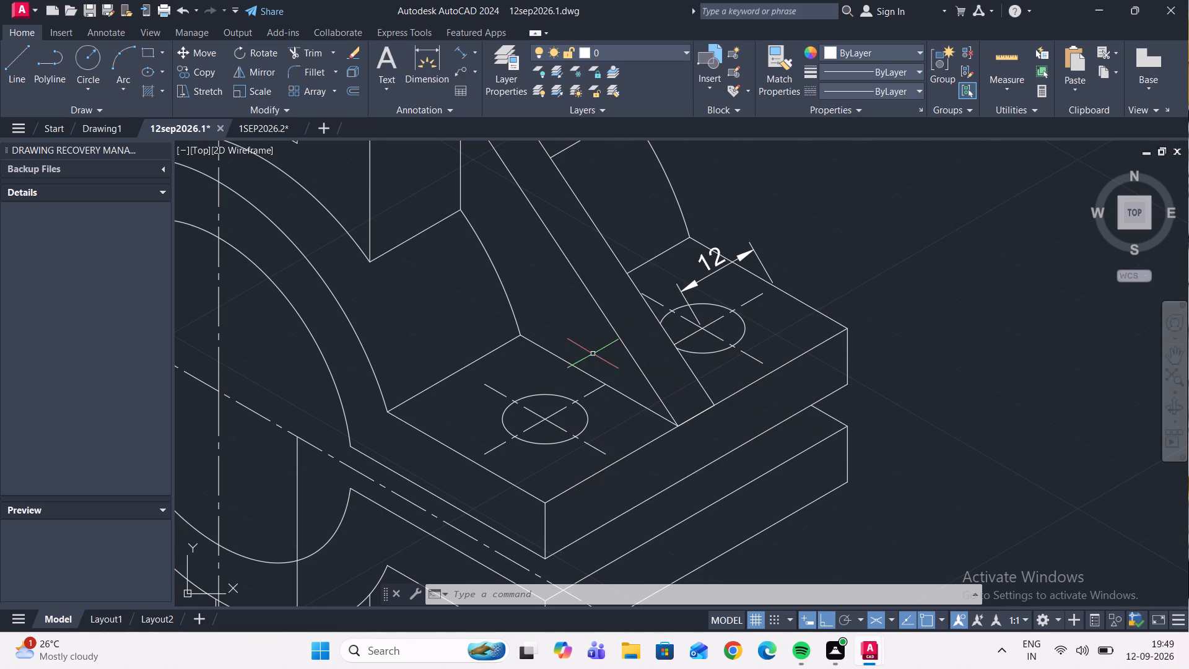
{"action": "left_click", "coordinate": [718, 271]}
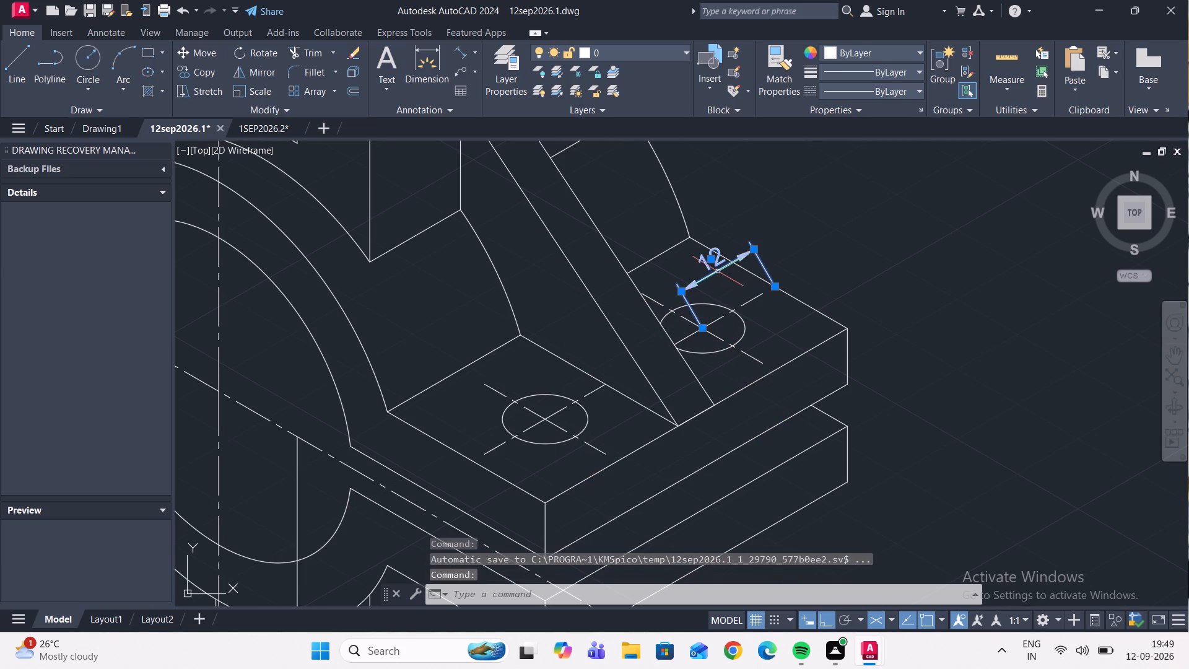
{"action": "key", "text": "Delete"}
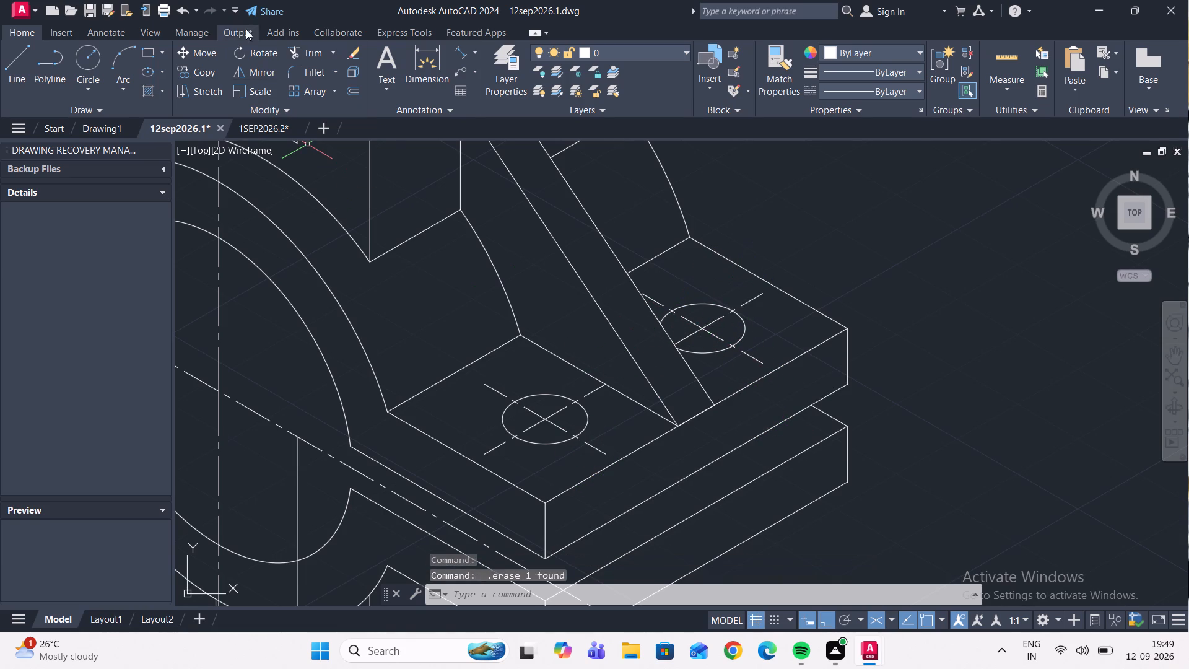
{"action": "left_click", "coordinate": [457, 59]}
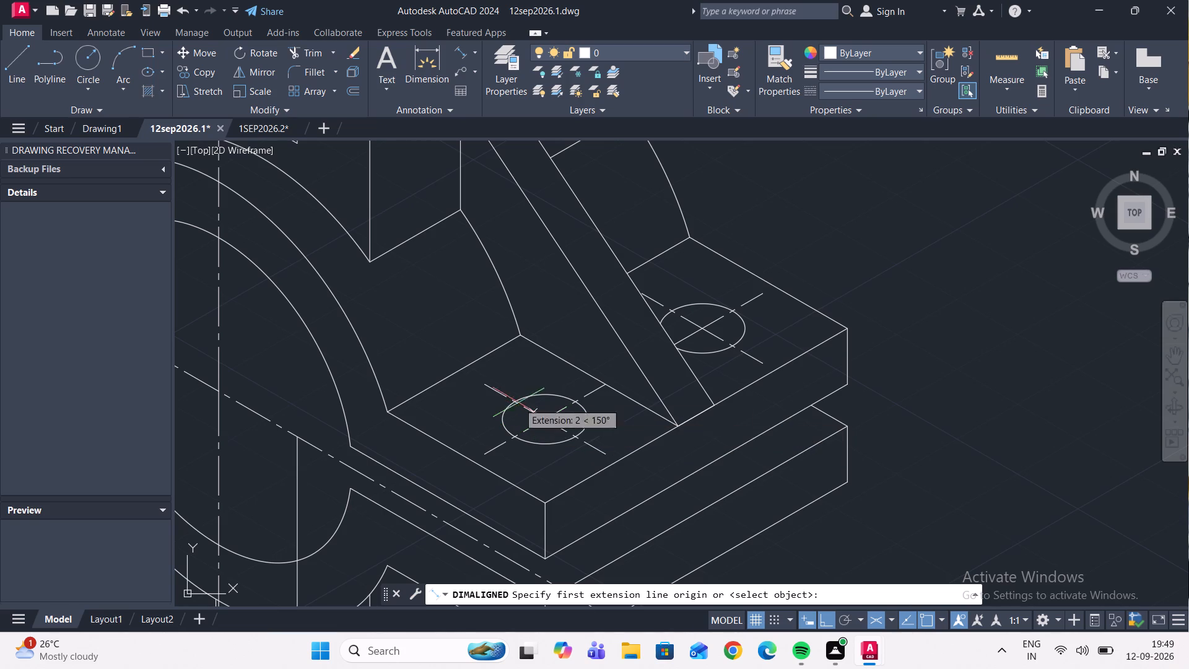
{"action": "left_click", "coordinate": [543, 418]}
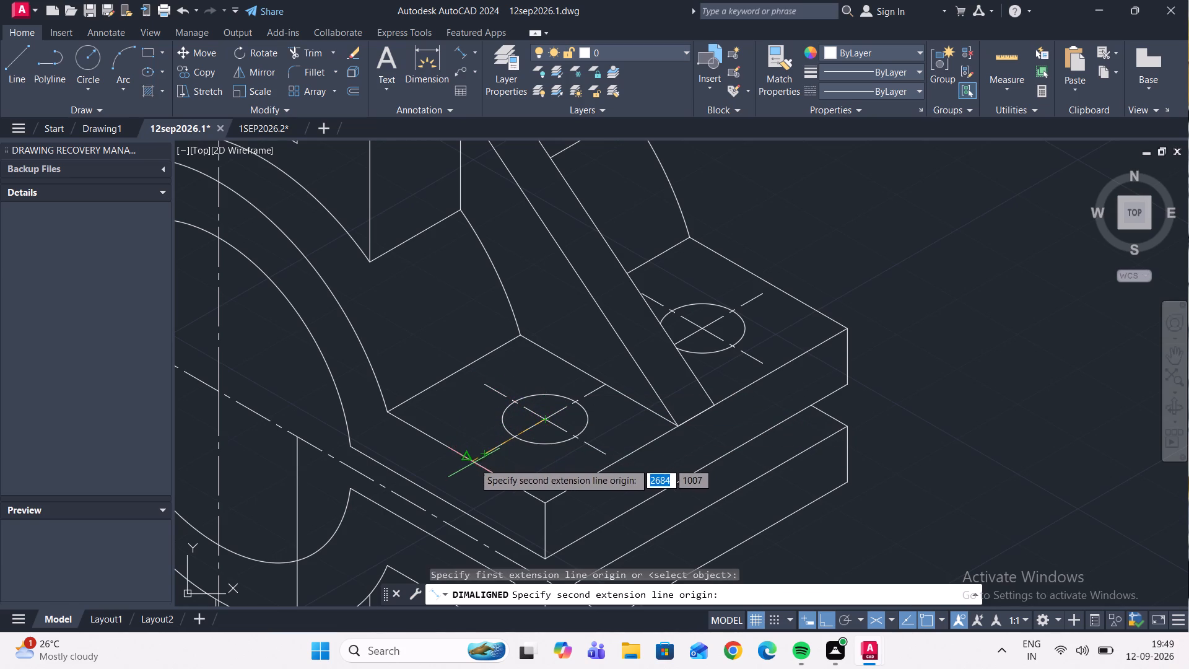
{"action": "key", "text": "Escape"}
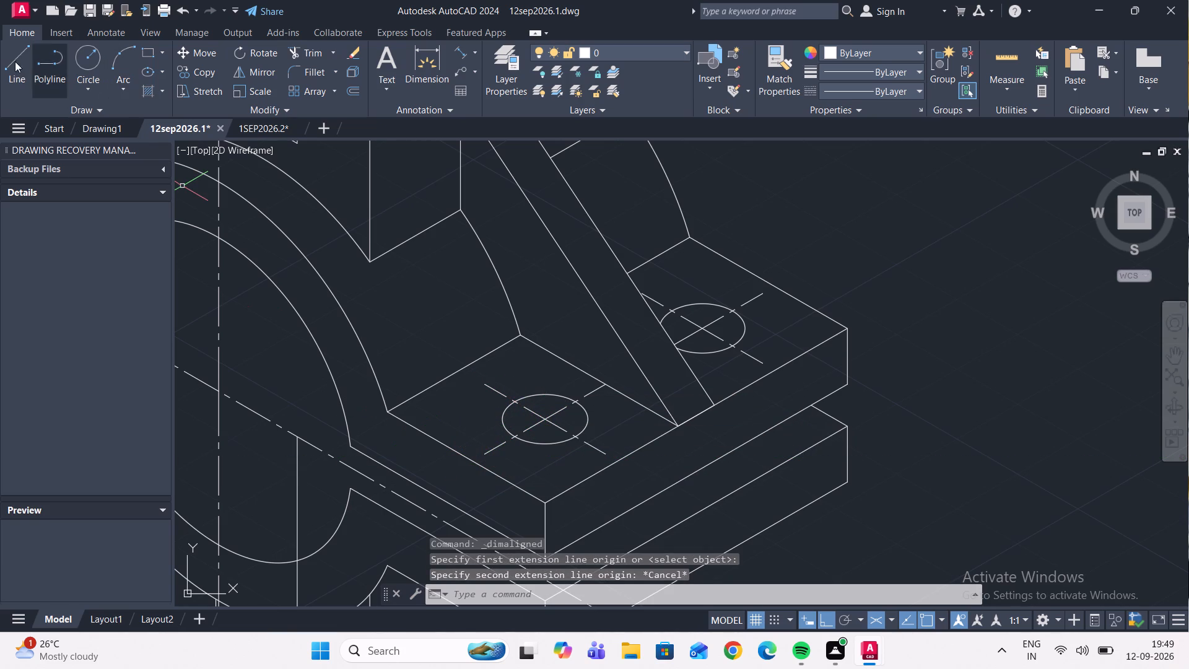
Draw a helper line about 13 long at 210° from the front flange hole's centre past the flange's front top edge.
{"action": "left_click", "coordinate": [15, 61]}
{"action": "left_click", "coordinate": [542, 421]}
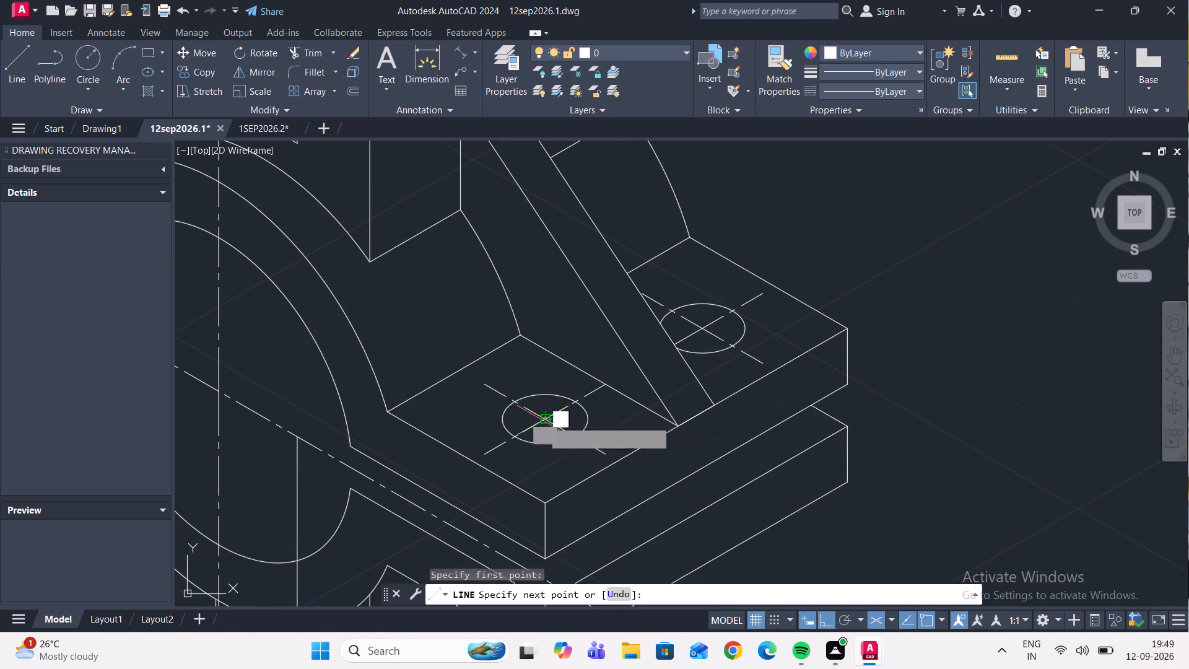
{"action": "scroll", "coordinate": [463, 468], "scroll_direction": "up", "scroll_amount": 1}
{"action": "scroll", "coordinate": [469, 465], "scroll_direction": "down", "scroll_amount": 4}
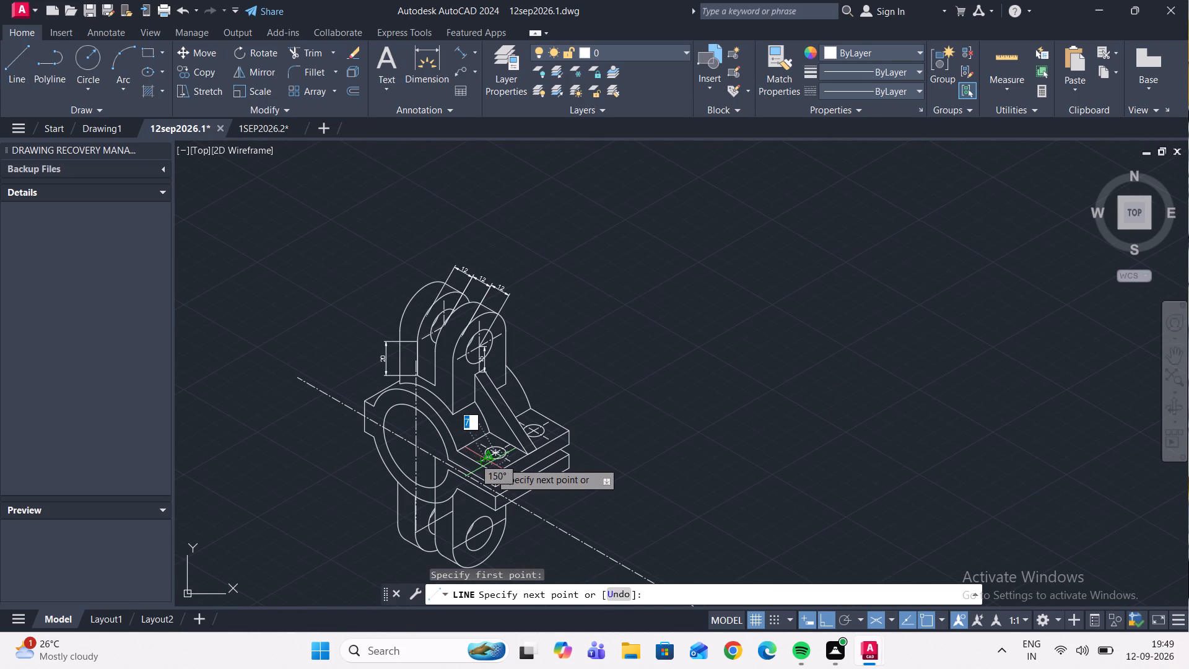
{"action": "scroll", "coordinate": [490, 462], "scroll_direction": "up", "scroll_amount": 5}
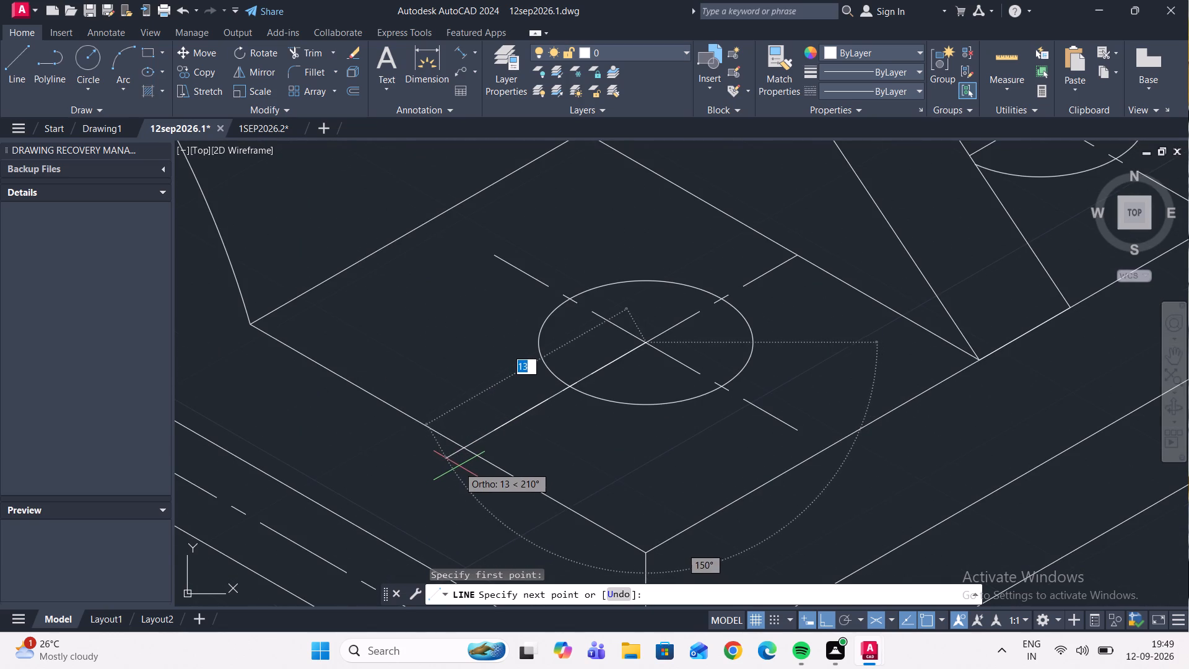
{"action": "left_click", "coordinate": [452, 466]}
{"action": "key", "text": "Escape"}
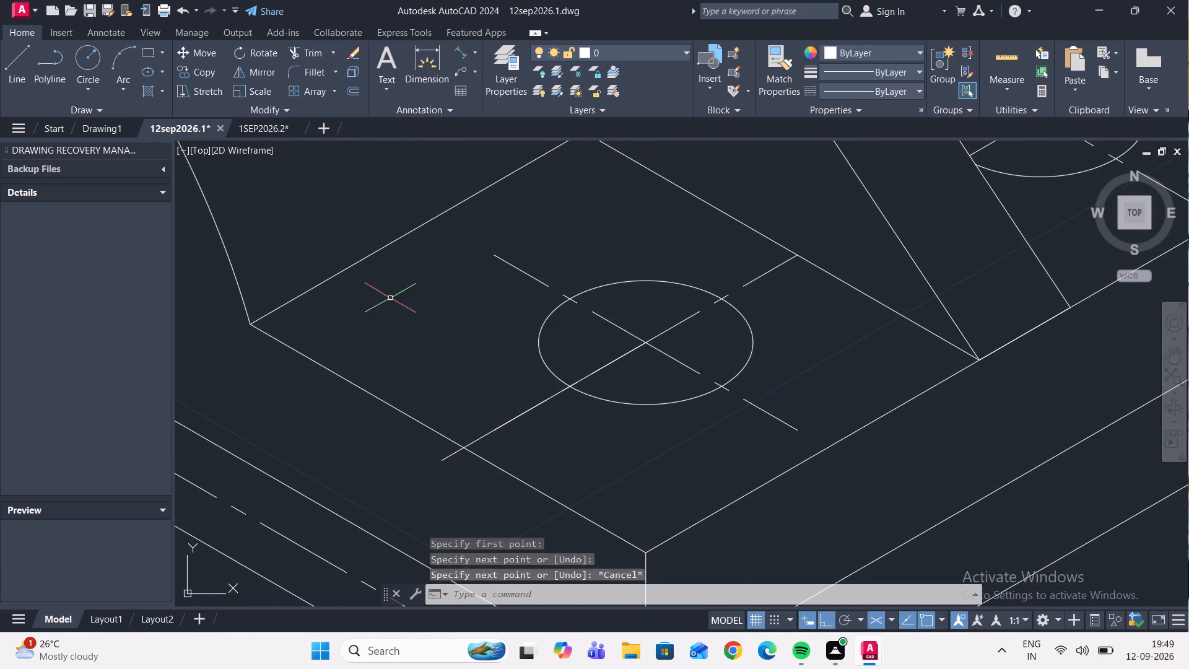
Trim the part of the front hole's helper line that extends beyond the flange's front top edge.
{"action": "left_click", "coordinate": [298, 51]}
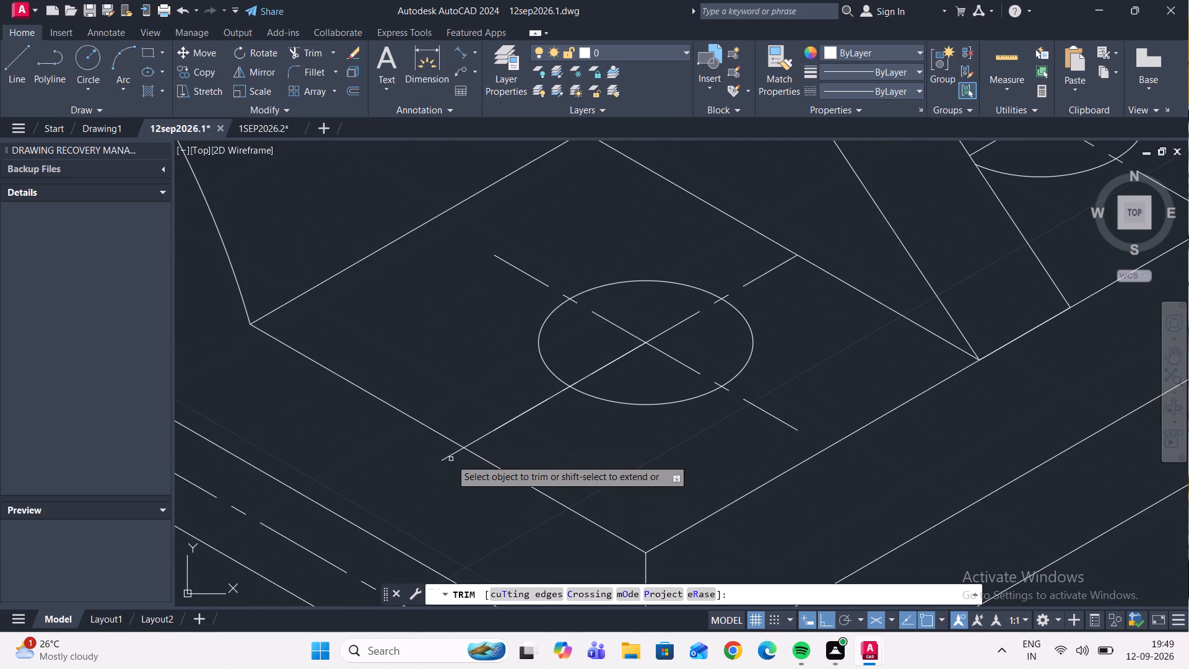
{"action": "left_click", "coordinate": [447, 459]}
{"action": "key", "text": "Escape"}
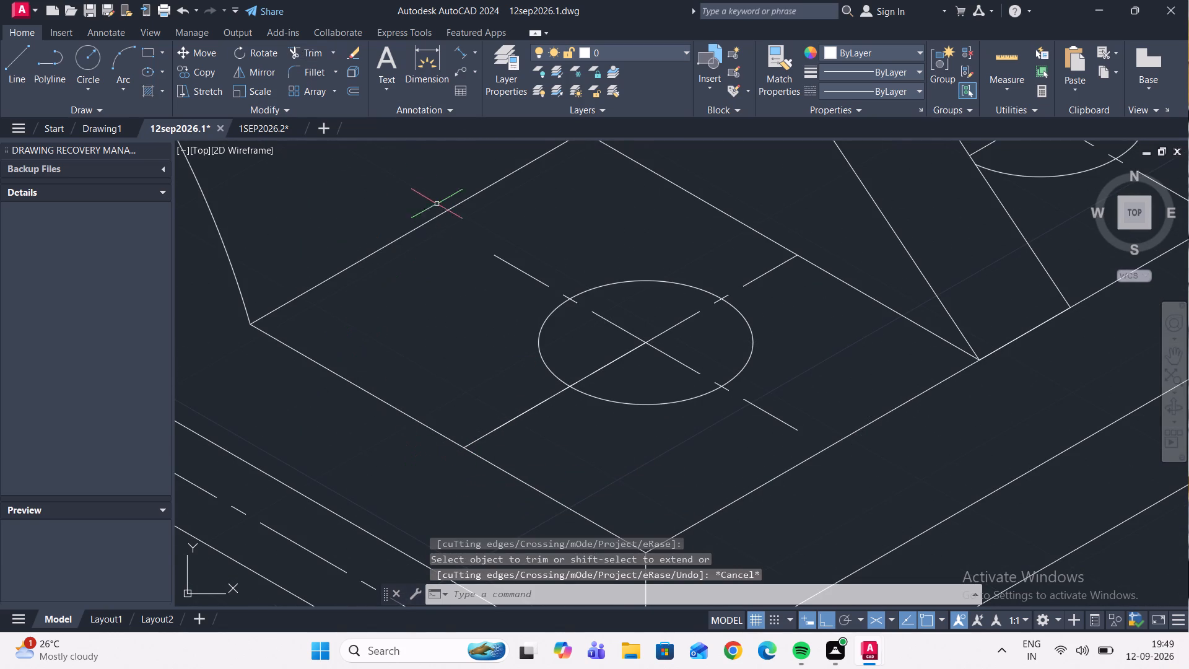
Add an aligned dimension from the front hole's centre to the helper line's end on the flange's front top edge.
{"action": "left_click", "coordinate": [463, 57]}
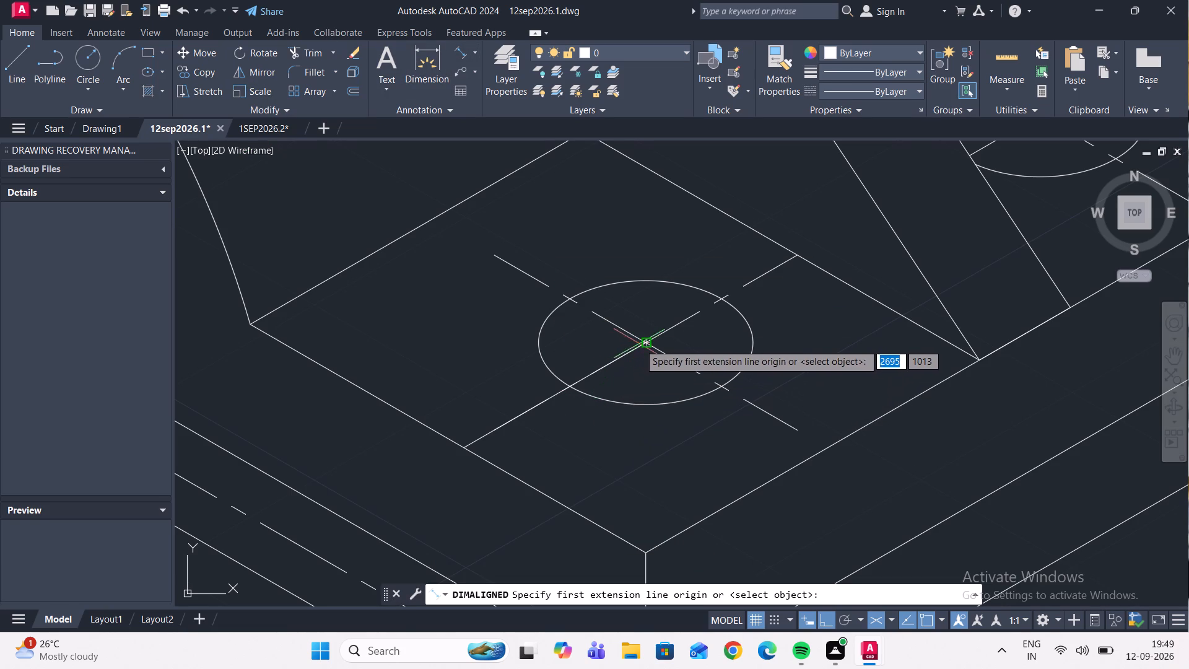
{"action": "left_click", "coordinate": [643, 344]}
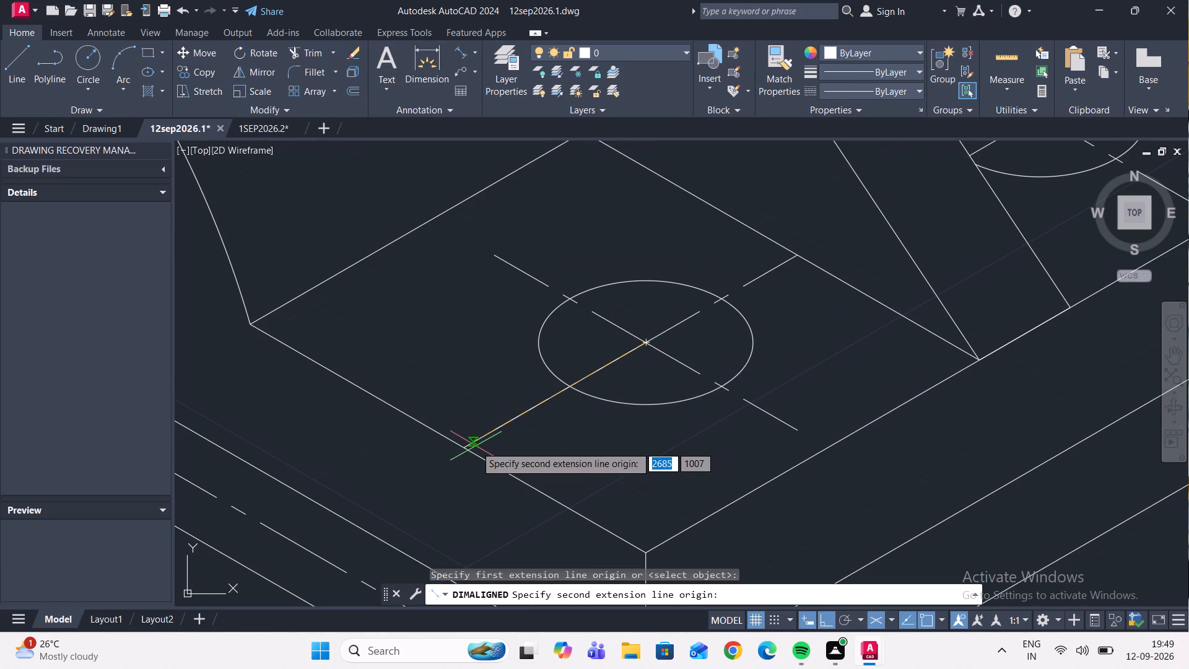
{"action": "left_click", "coordinate": [466, 448]}
{"action": "left_click", "coordinate": [370, 357]}
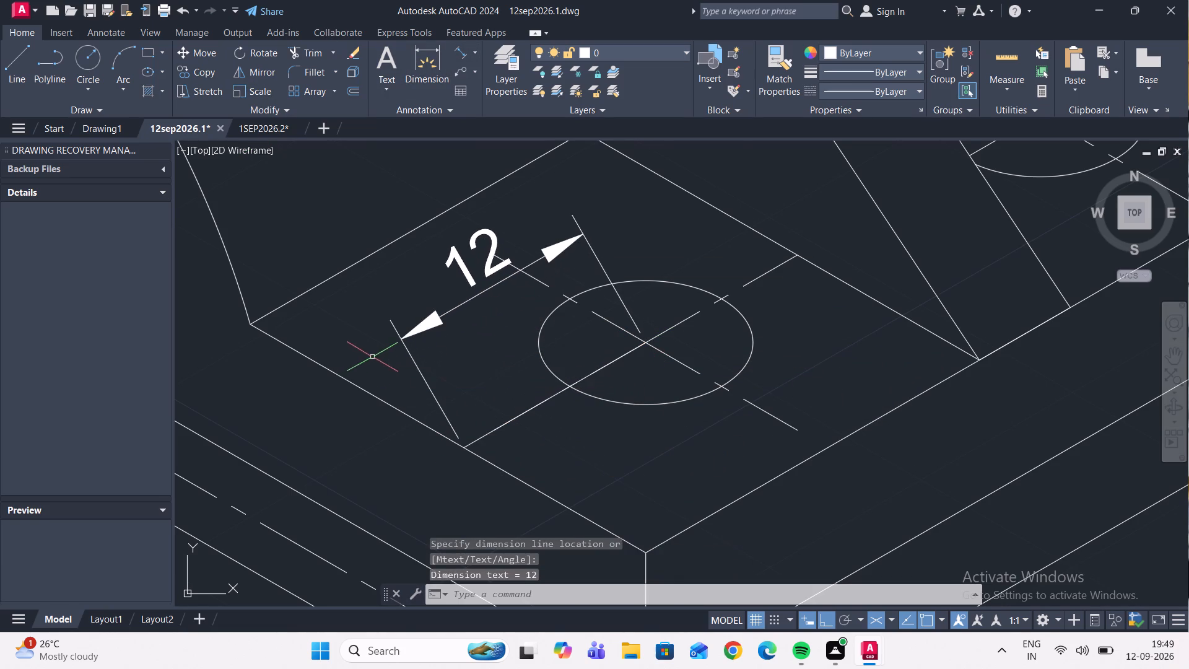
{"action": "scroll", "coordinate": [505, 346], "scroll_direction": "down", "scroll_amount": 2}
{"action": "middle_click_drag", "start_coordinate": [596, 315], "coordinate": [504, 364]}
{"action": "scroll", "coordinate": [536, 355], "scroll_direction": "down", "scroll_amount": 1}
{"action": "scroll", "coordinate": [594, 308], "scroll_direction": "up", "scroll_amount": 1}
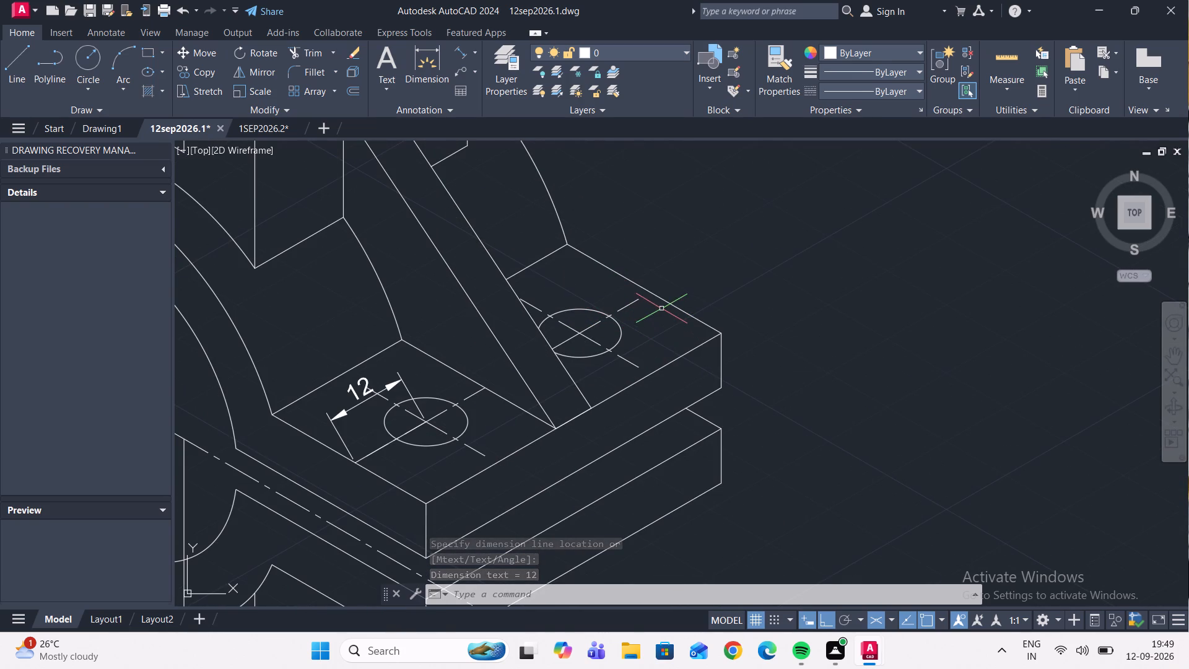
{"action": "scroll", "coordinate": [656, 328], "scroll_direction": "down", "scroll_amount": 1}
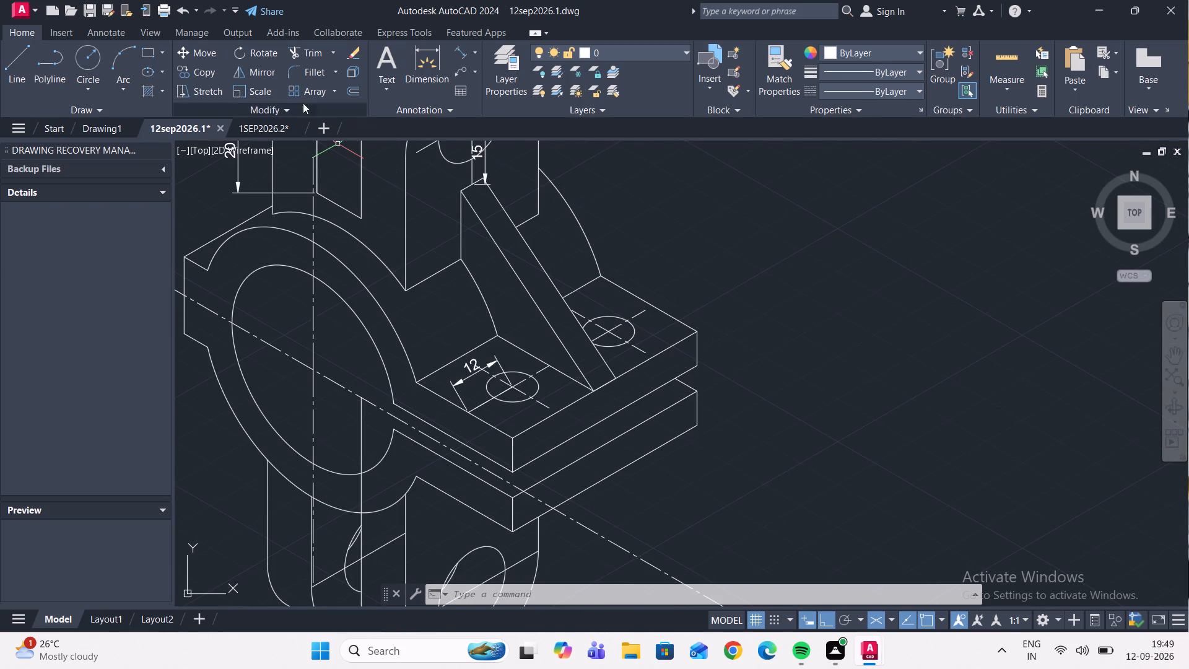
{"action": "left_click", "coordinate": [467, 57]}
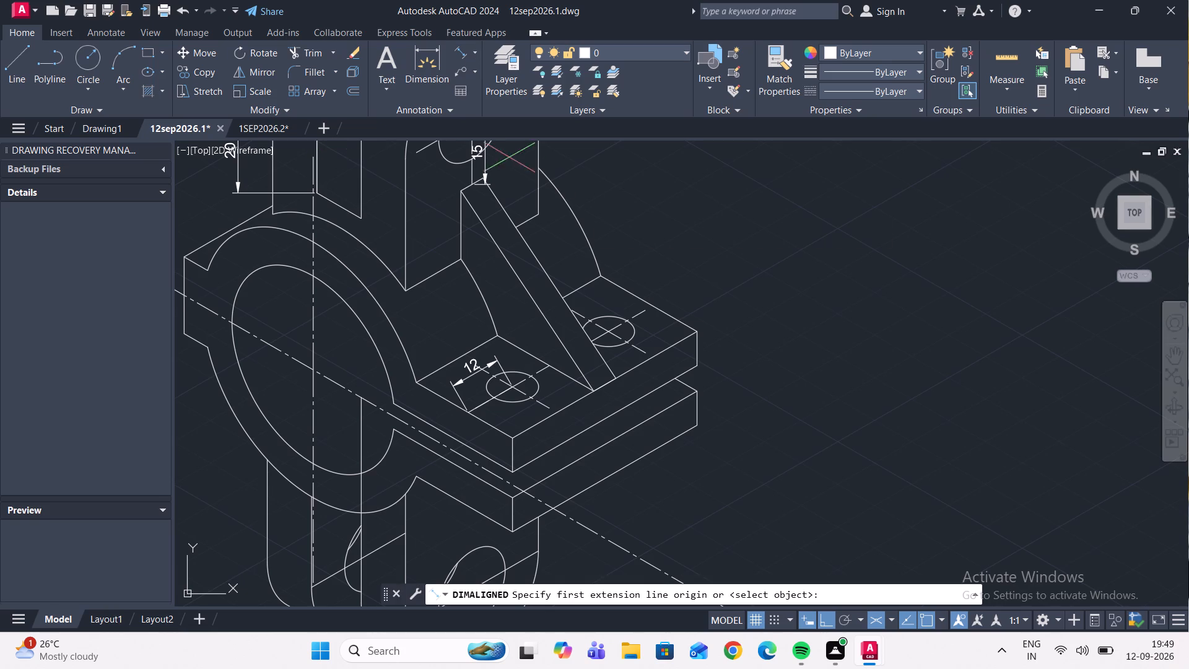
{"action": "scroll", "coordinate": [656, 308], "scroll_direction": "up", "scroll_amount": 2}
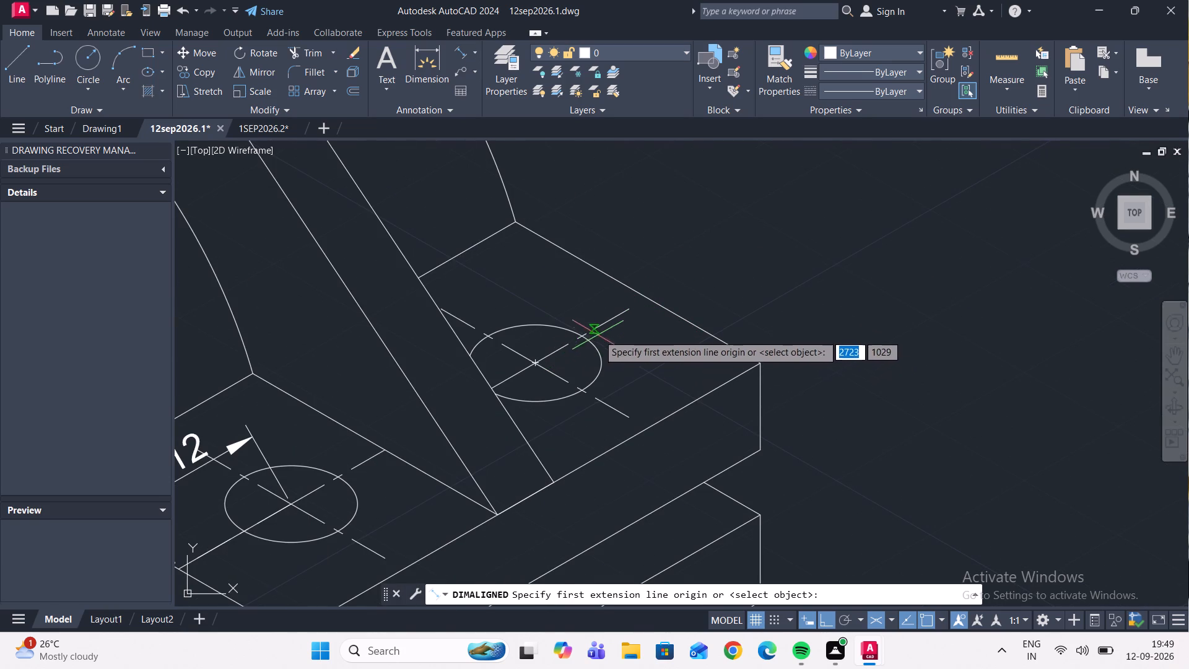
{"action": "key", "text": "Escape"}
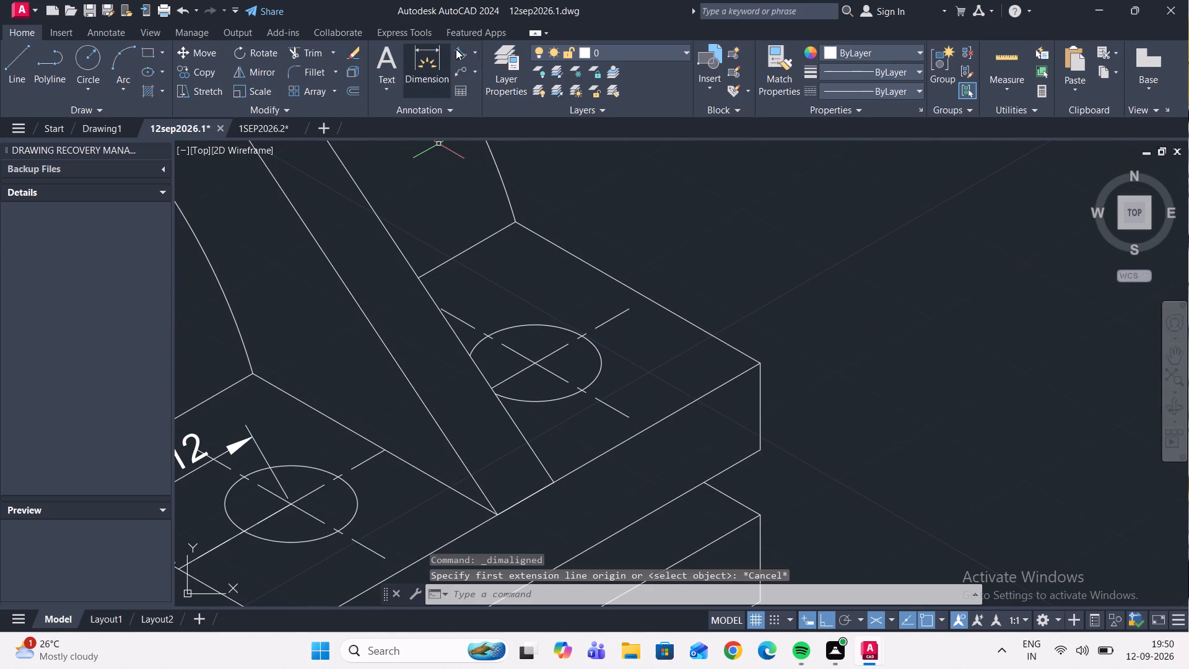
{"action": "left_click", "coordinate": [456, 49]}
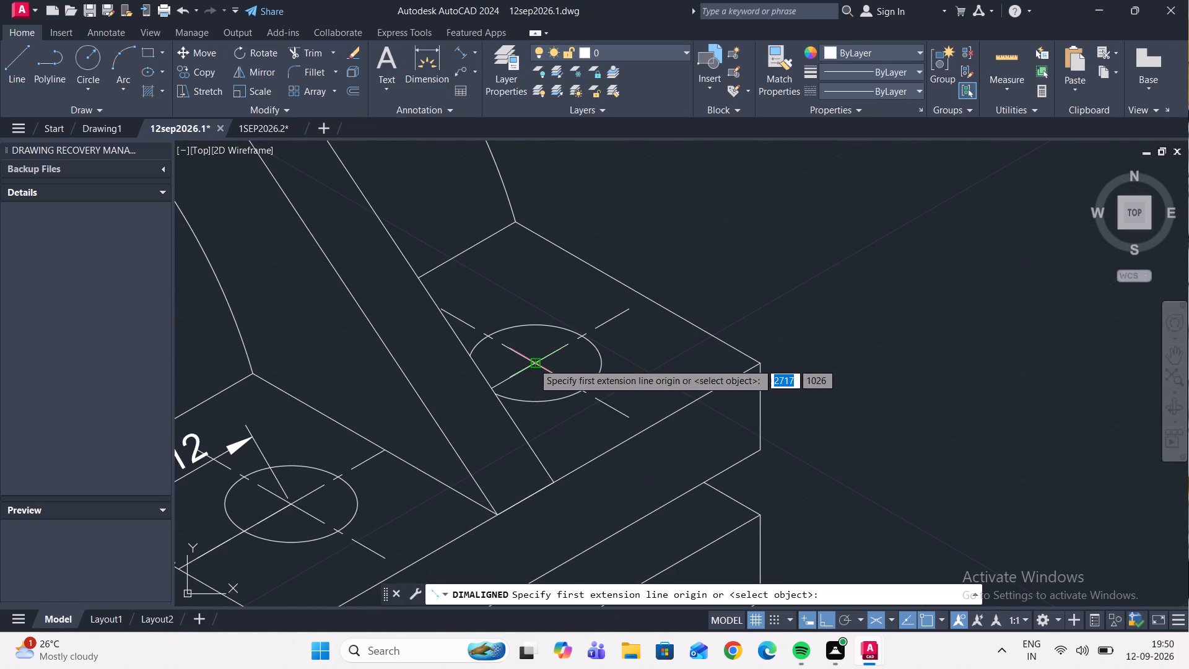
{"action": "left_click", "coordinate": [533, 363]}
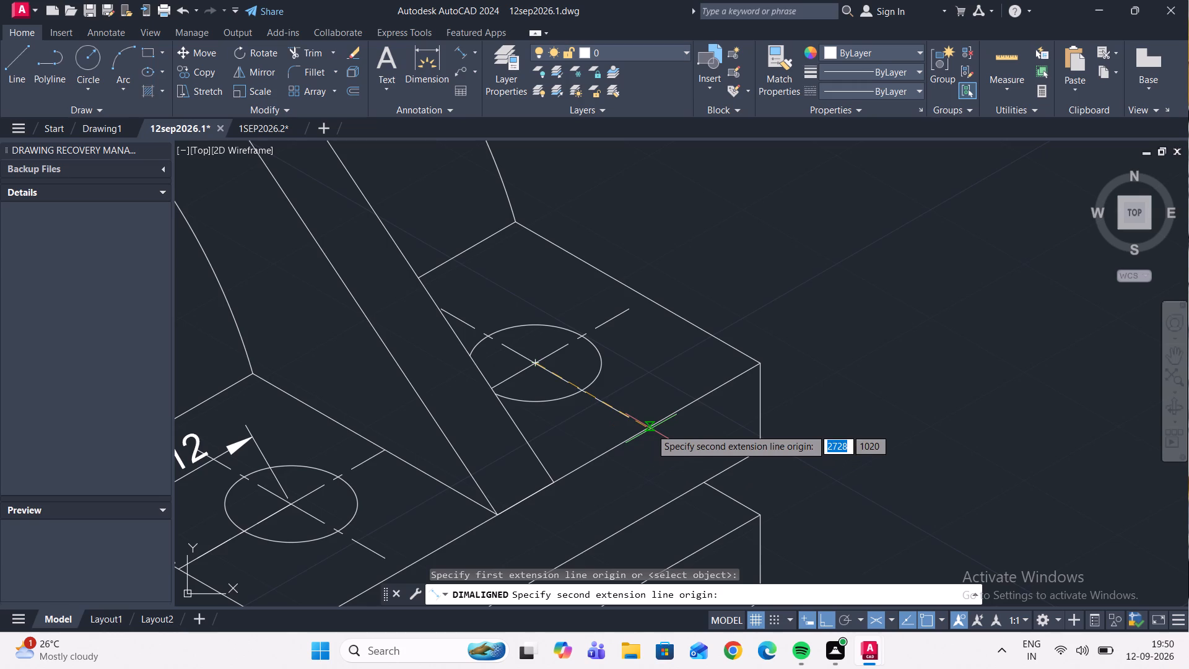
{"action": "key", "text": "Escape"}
Draw a helper line from the rear flange hole's centre along its isometric centreline, past the flange's outer end edge.
{"action": "left_click", "coordinate": [19, 62]}
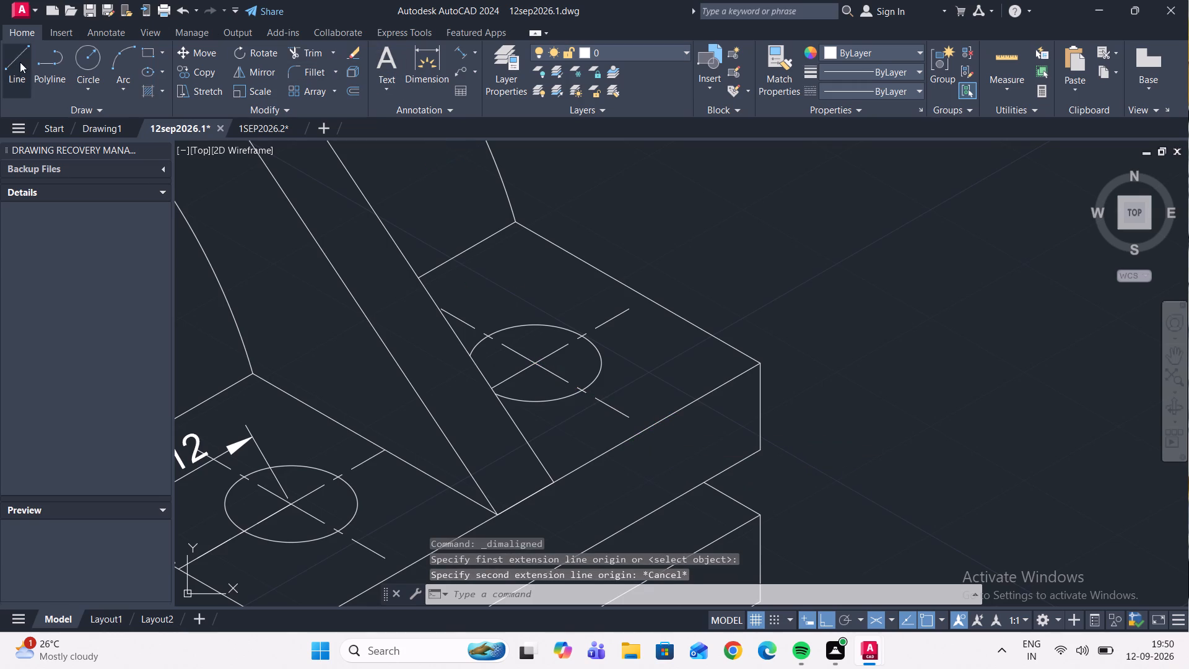
{"action": "scroll", "coordinate": [547, 367], "scroll_direction": "up", "scroll_amount": 1}
{"action": "left_click", "coordinate": [529, 359]}
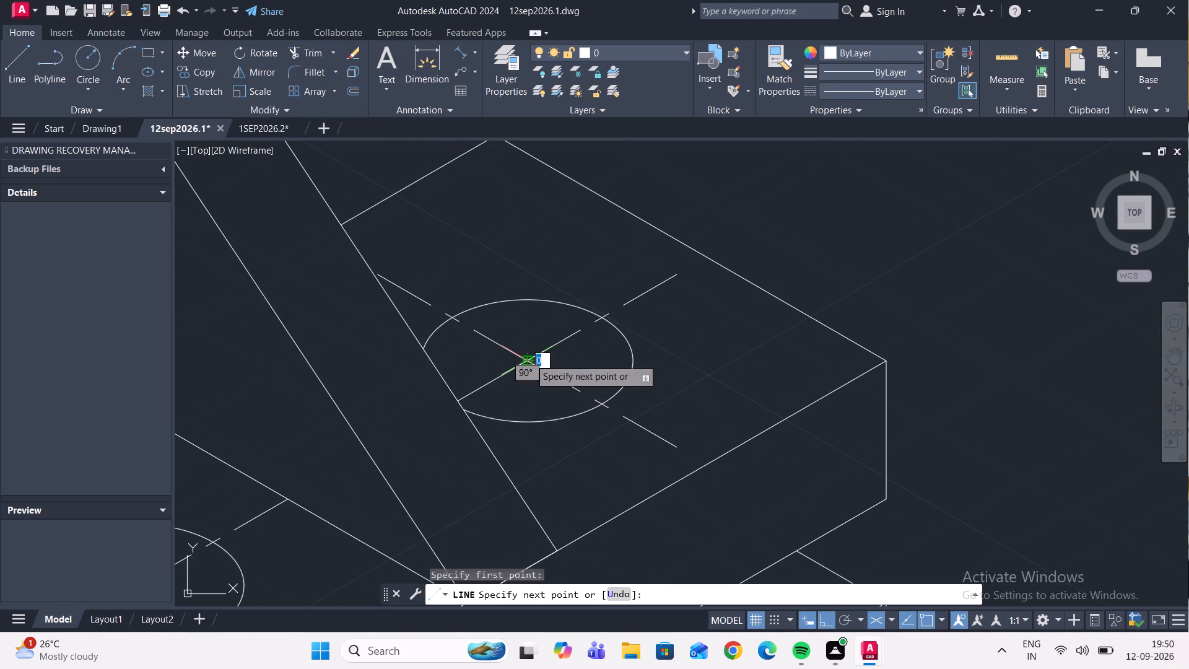
{"action": "left_click", "coordinate": [725, 494]}
{"action": "key", "text": "Escape"}
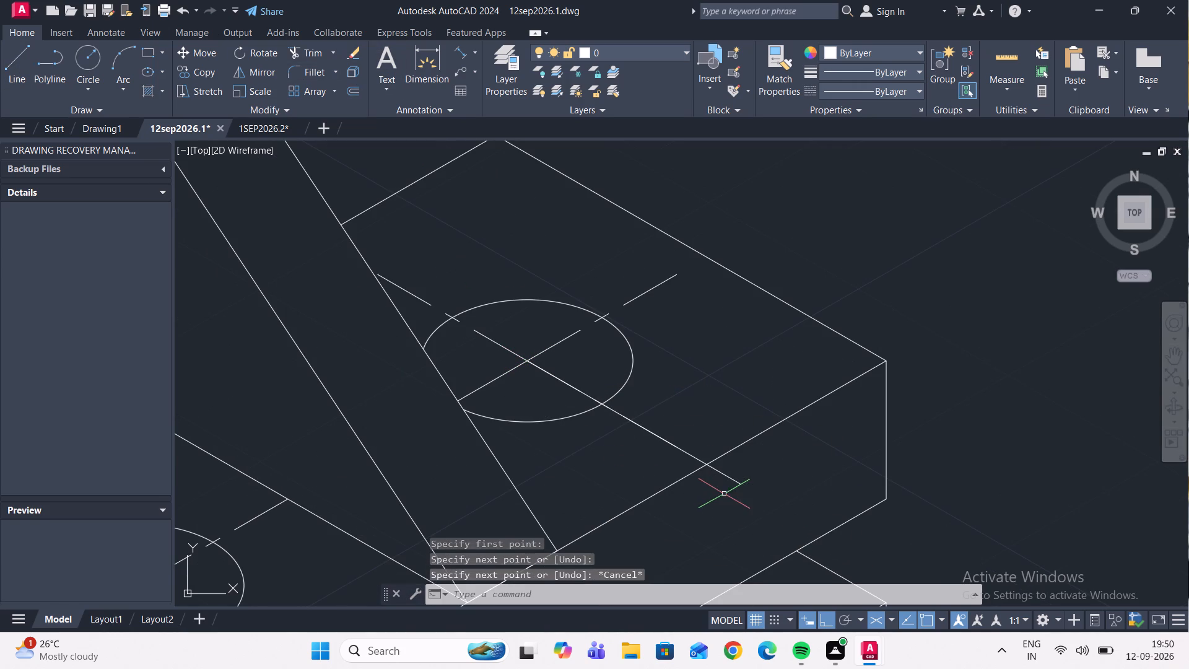
Add an aligned dimension from the rear hole's centre to the helper line's crossing with the outer end edge, placed beyond the rear edge.
{"action": "left_click", "coordinate": [462, 53]}
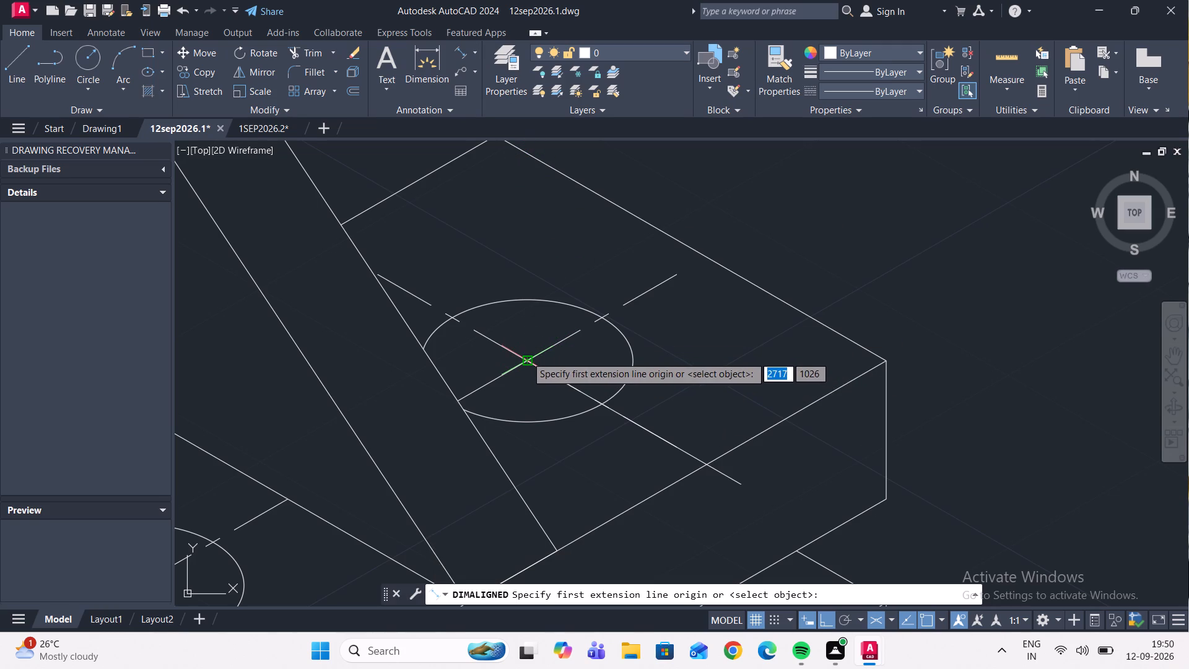
{"action": "left_click", "coordinate": [528, 356]}
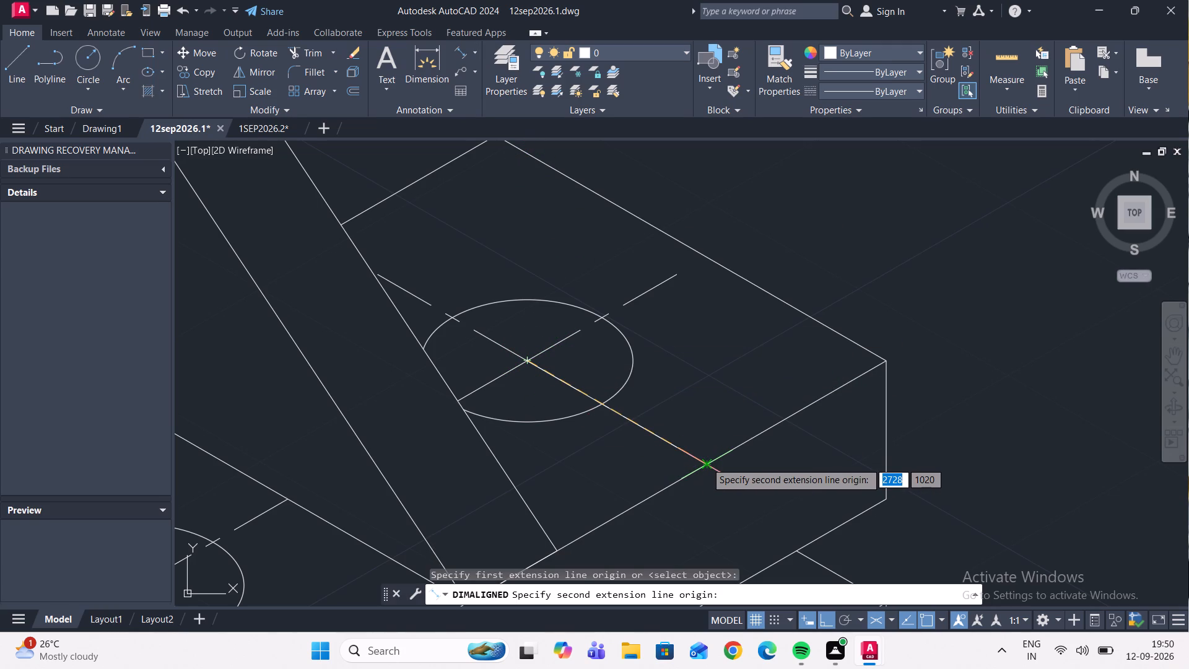
{"action": "left_click", "coordinate": [707, 462]}
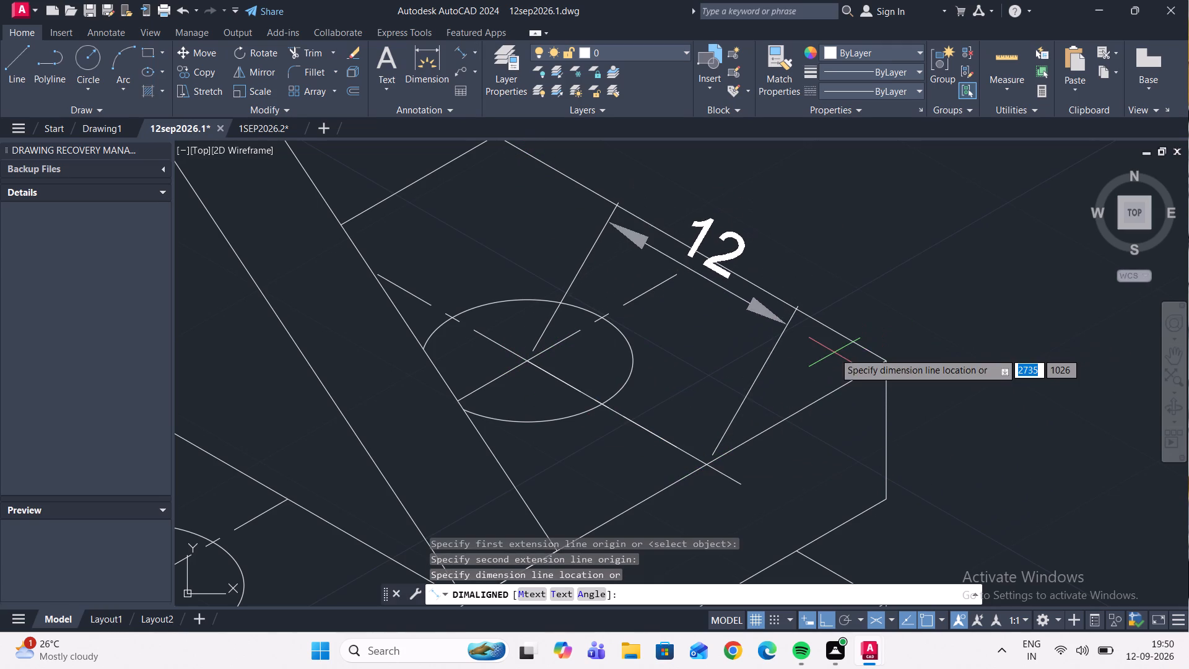
{"action": "left_click", "coordinate": [948, 292]}
Delete the two helper lines running from the rear and front flange hole centres to the flange edges.
{"action": "scroll", "coordinate": [814, 363], "scroll_direction": "down", "scroll_amount": 2}
{"action": "scroll", "coordinate": [717, 380], "scroll_direction": "up", "scroll_amount": 1}
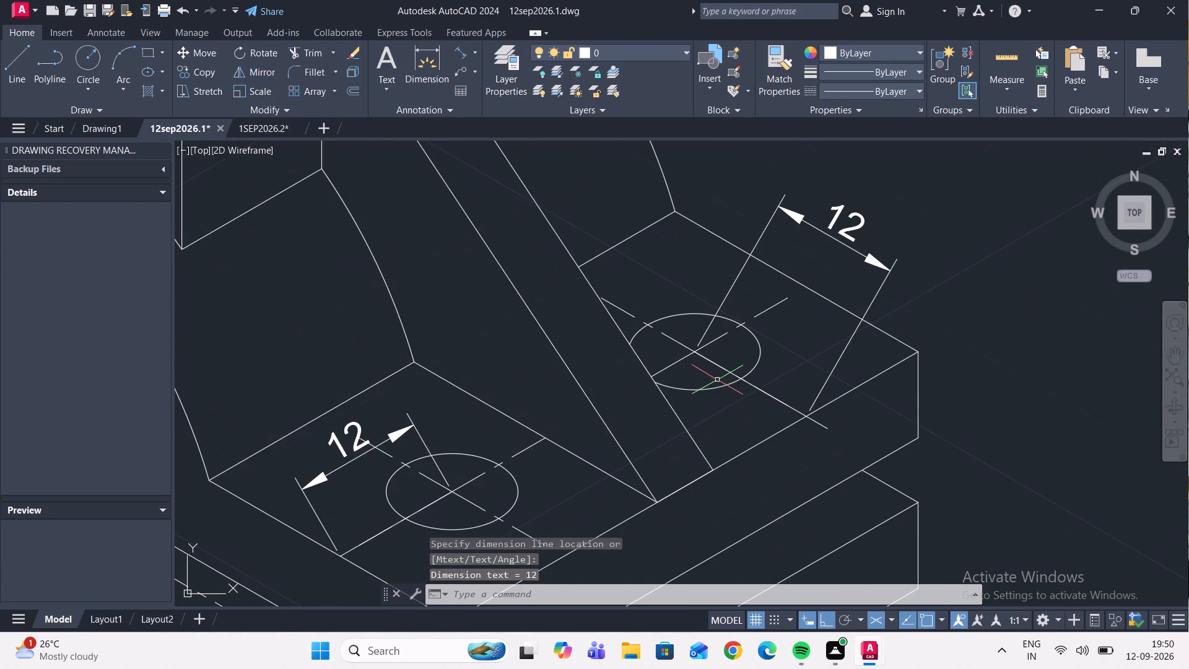
{"action": "left_click", "coordinate": [767, 395]}
{"action": "key", "text": "Delete"}
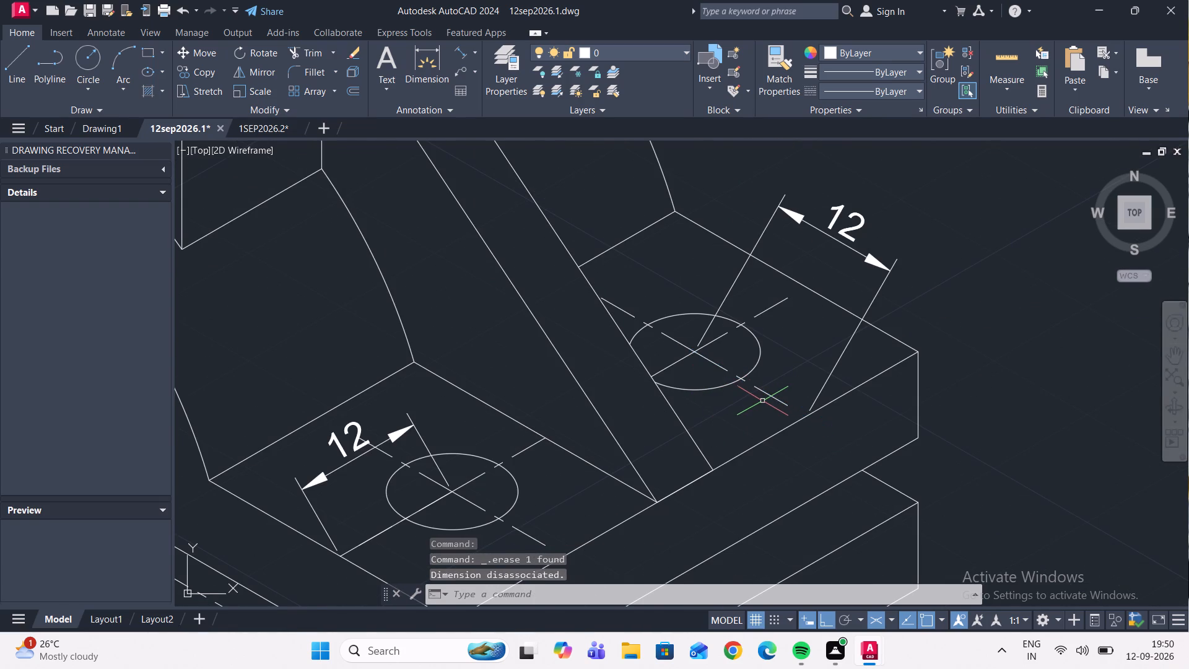
{"action": "scroll", "coordinate": [762, 401], "scroll_direction": "down", "scroll_amount": 2}
{"action": "scroll", "coordinate": [621, 460], "scroll_direction": "up", "scroll_amount": 3}
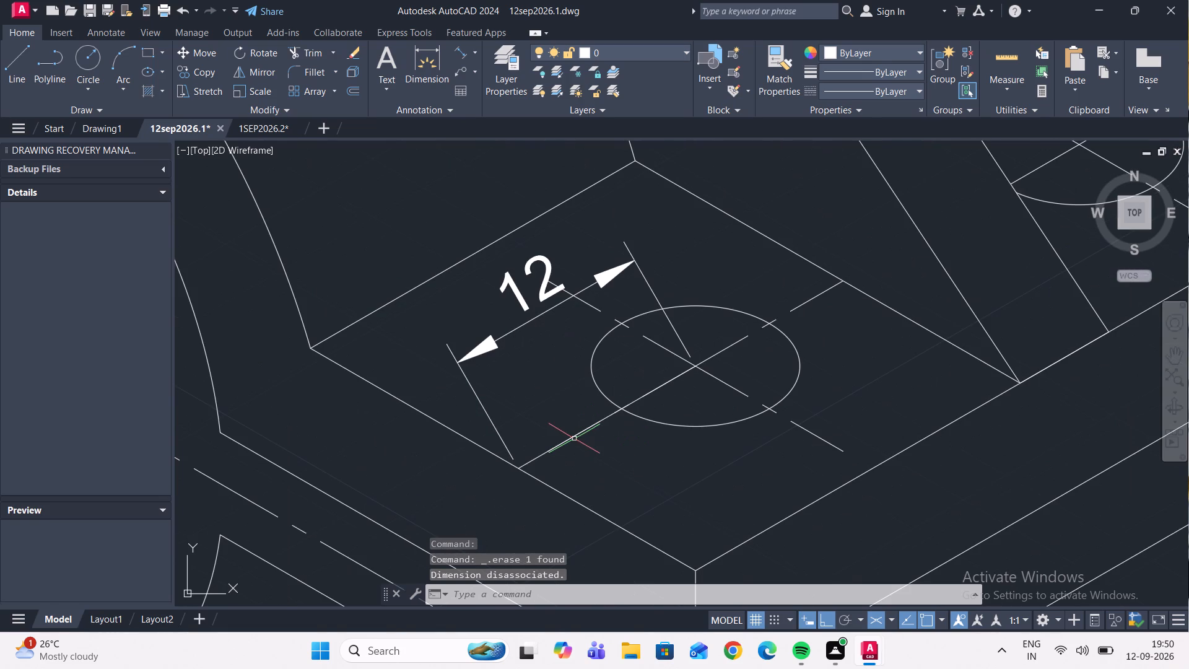
{"action": "double_click", "coordinate": [549, 452]}
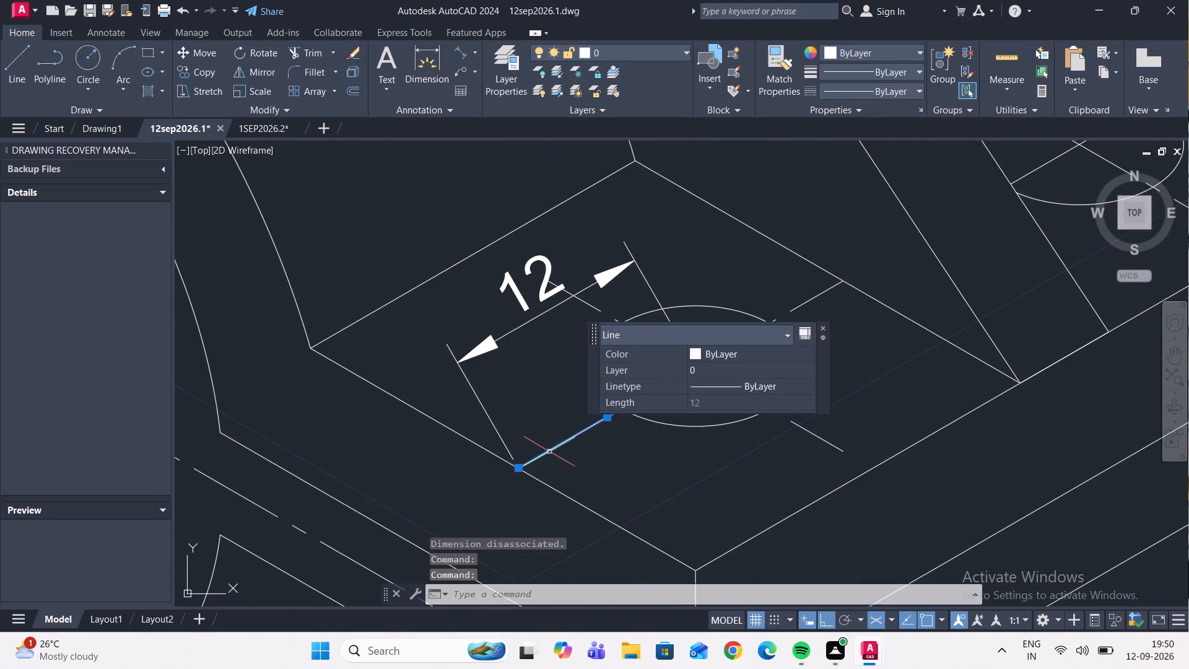
{"action": "key", "text": "Delete"}
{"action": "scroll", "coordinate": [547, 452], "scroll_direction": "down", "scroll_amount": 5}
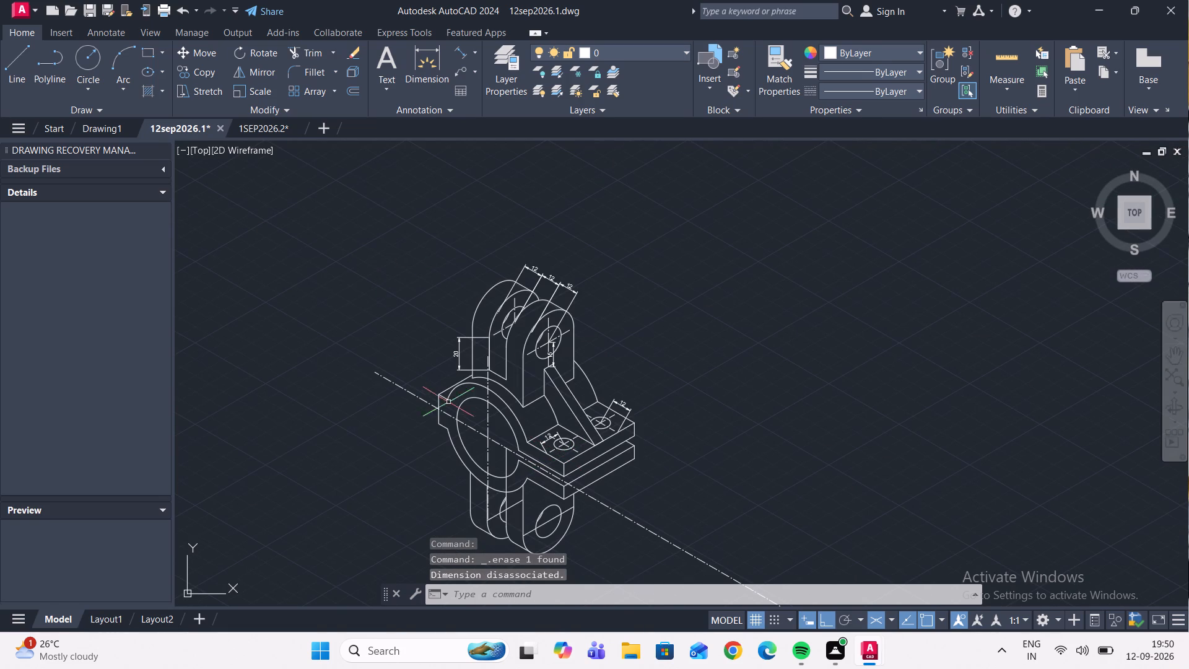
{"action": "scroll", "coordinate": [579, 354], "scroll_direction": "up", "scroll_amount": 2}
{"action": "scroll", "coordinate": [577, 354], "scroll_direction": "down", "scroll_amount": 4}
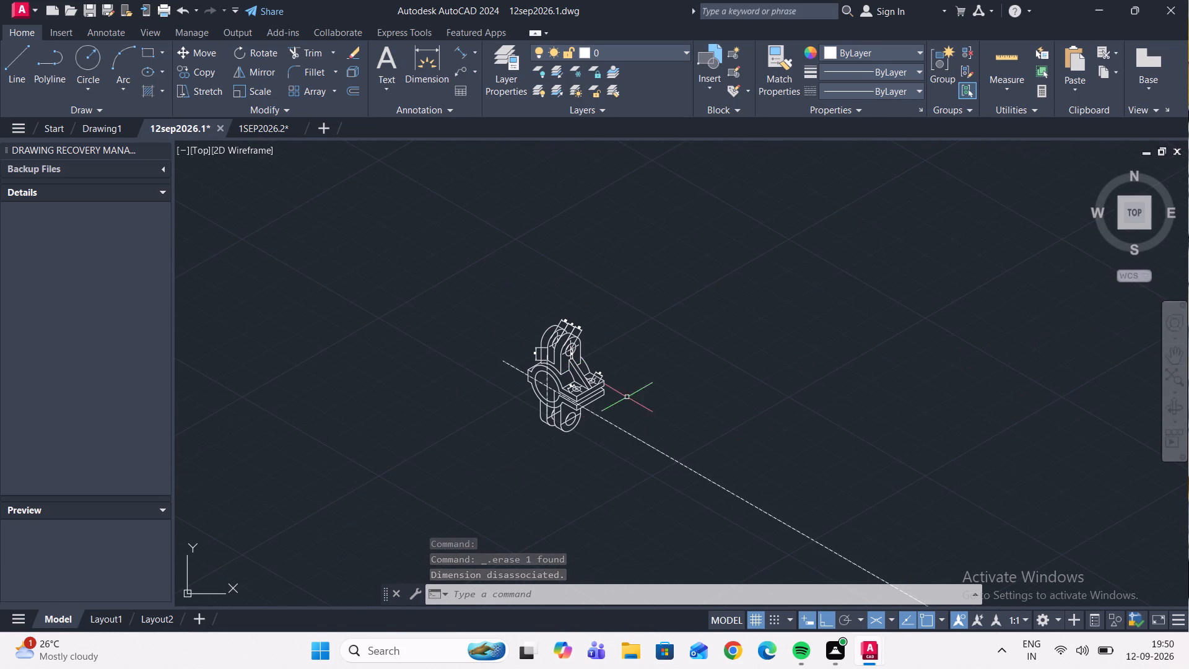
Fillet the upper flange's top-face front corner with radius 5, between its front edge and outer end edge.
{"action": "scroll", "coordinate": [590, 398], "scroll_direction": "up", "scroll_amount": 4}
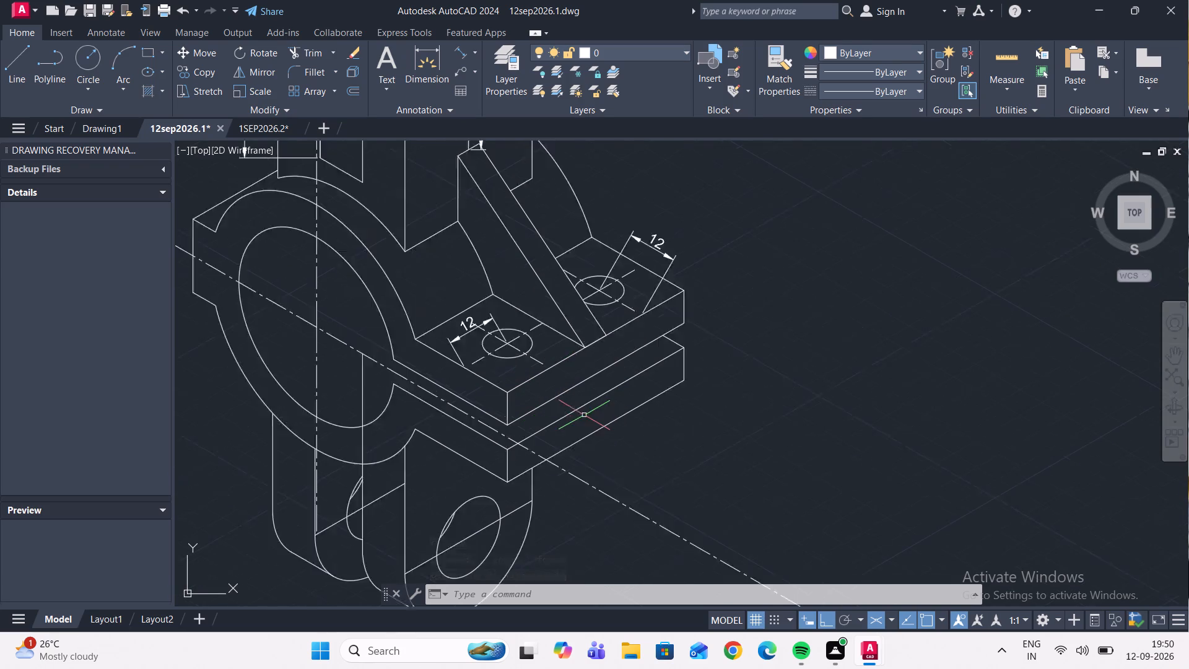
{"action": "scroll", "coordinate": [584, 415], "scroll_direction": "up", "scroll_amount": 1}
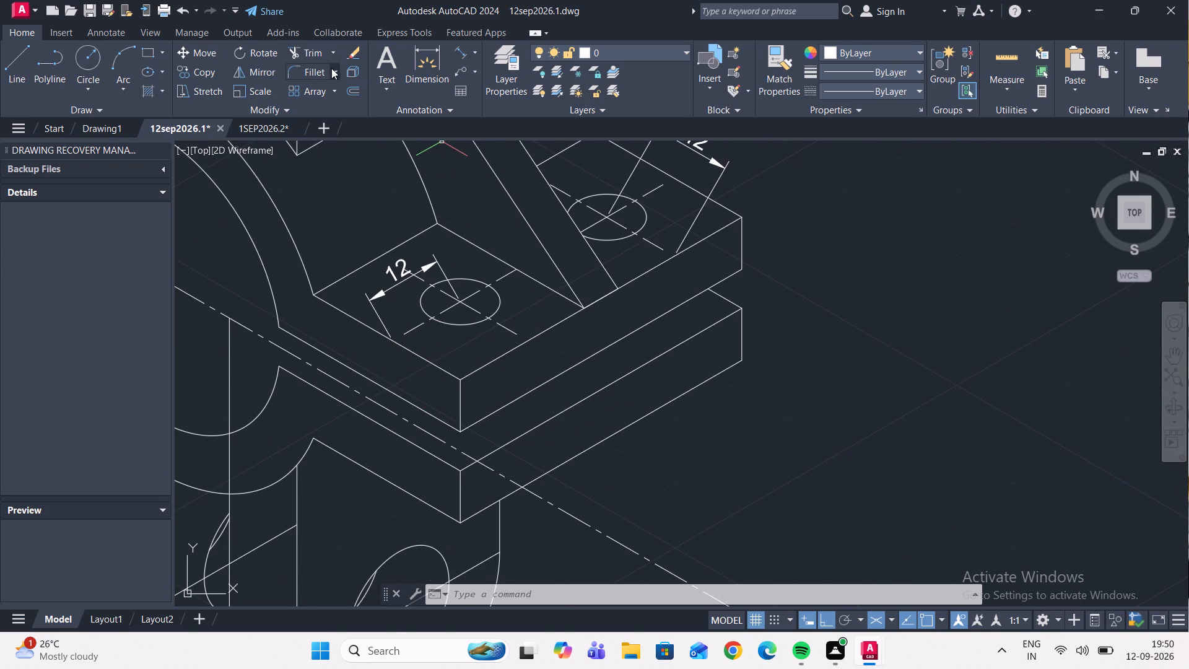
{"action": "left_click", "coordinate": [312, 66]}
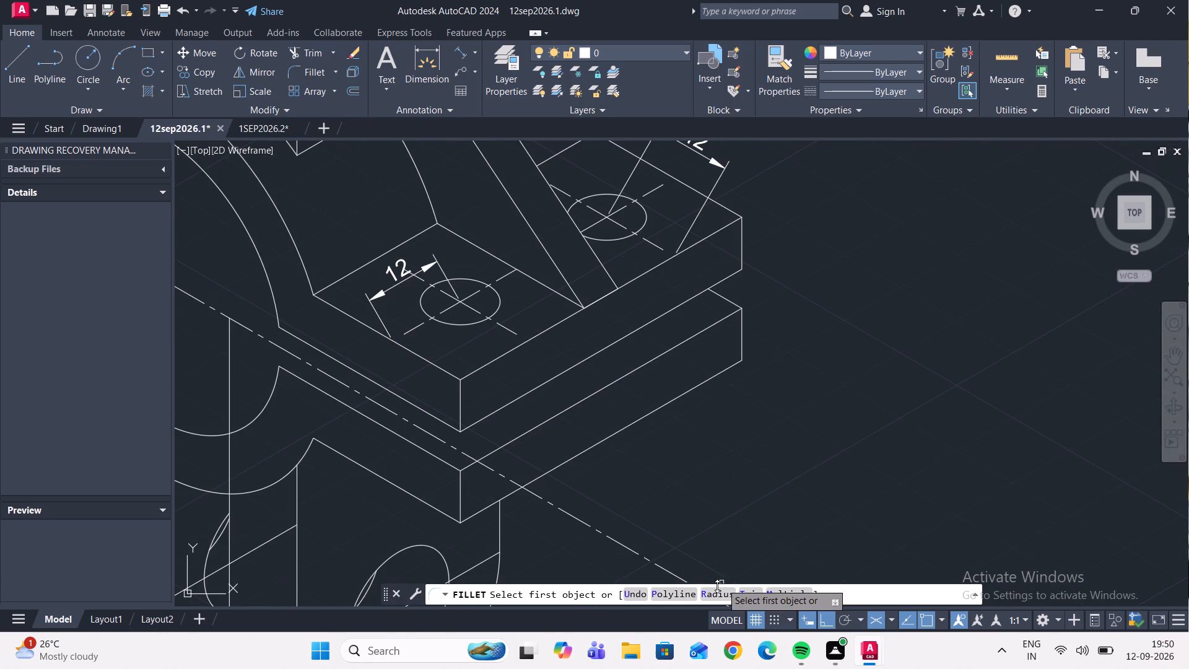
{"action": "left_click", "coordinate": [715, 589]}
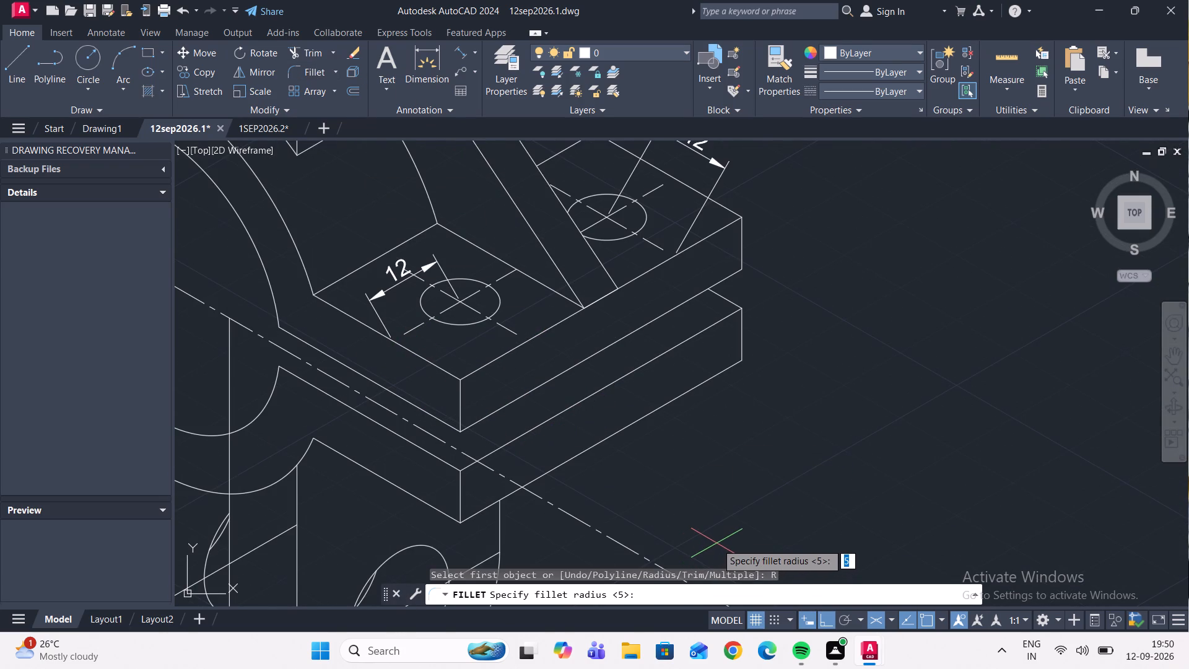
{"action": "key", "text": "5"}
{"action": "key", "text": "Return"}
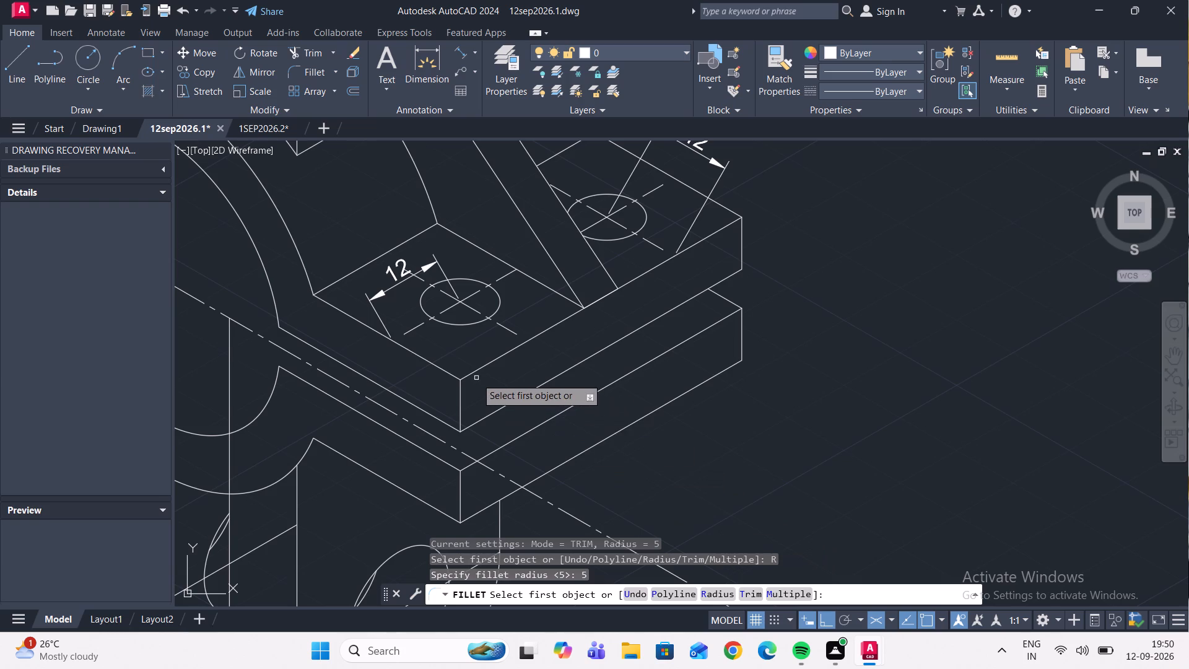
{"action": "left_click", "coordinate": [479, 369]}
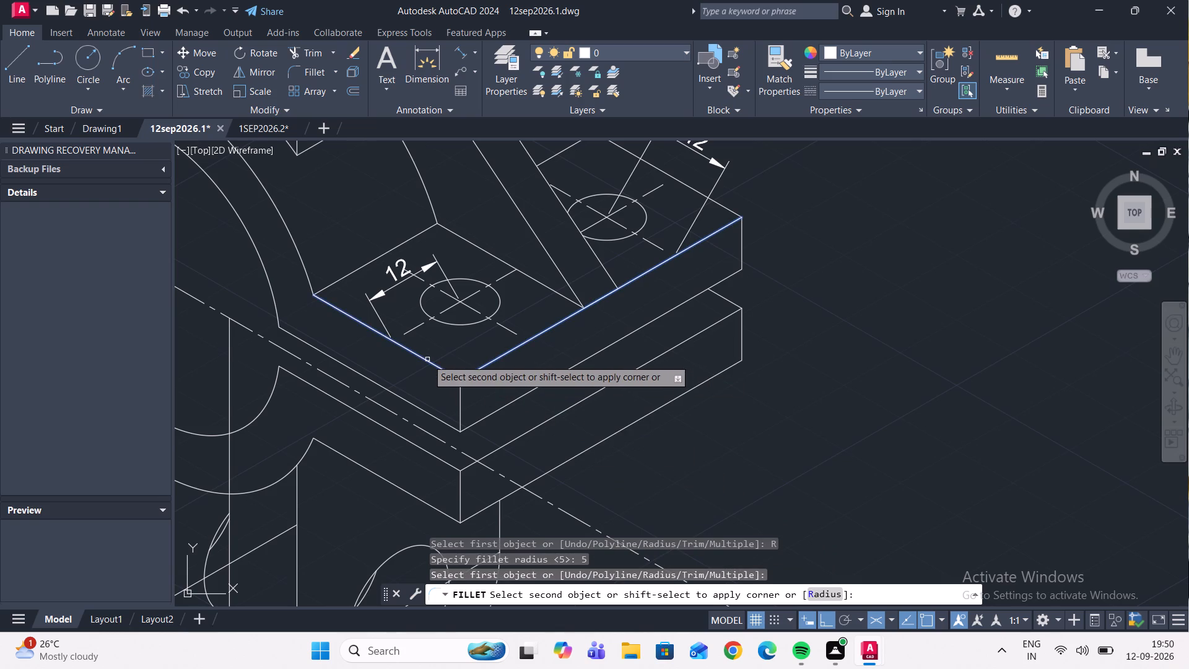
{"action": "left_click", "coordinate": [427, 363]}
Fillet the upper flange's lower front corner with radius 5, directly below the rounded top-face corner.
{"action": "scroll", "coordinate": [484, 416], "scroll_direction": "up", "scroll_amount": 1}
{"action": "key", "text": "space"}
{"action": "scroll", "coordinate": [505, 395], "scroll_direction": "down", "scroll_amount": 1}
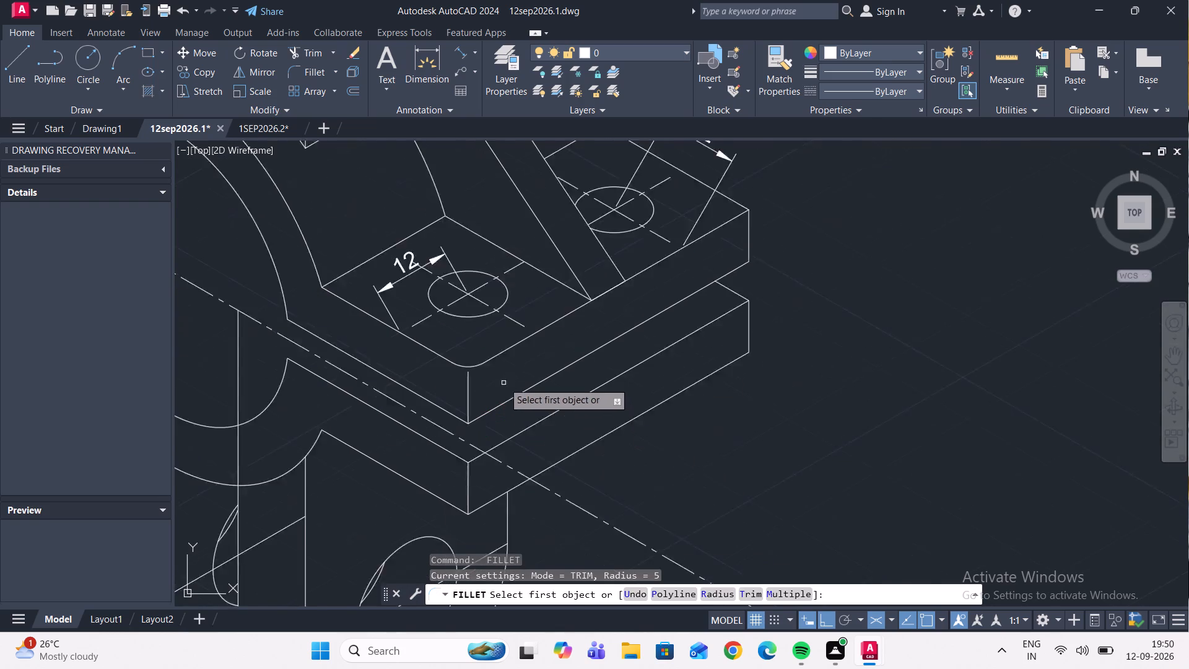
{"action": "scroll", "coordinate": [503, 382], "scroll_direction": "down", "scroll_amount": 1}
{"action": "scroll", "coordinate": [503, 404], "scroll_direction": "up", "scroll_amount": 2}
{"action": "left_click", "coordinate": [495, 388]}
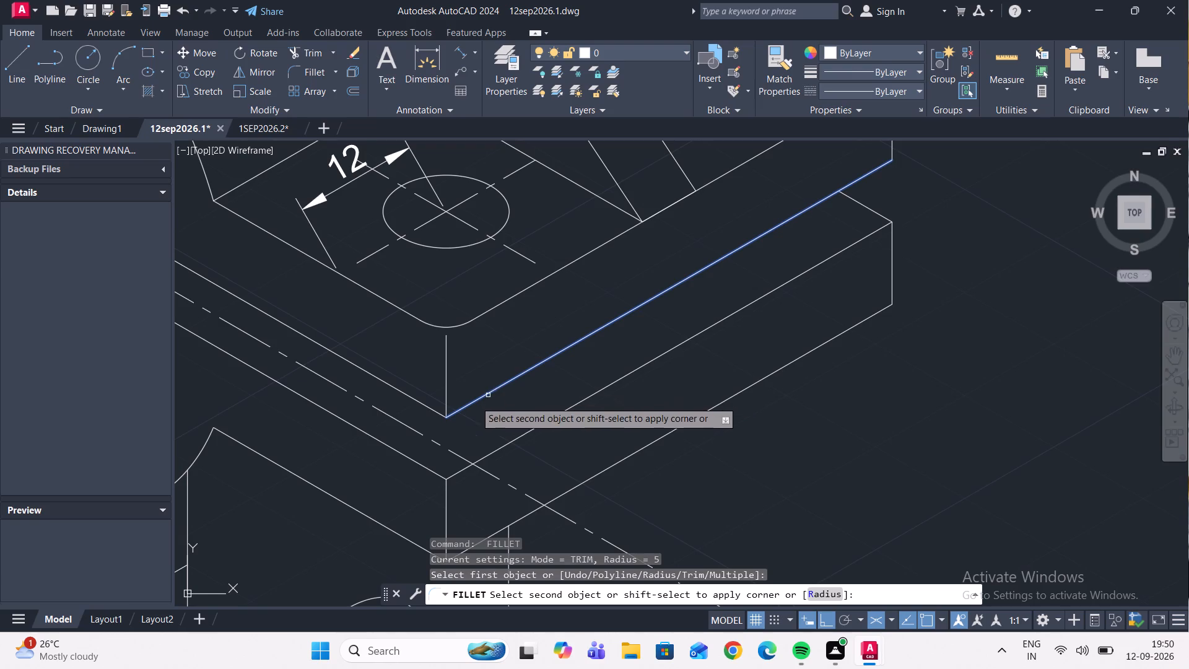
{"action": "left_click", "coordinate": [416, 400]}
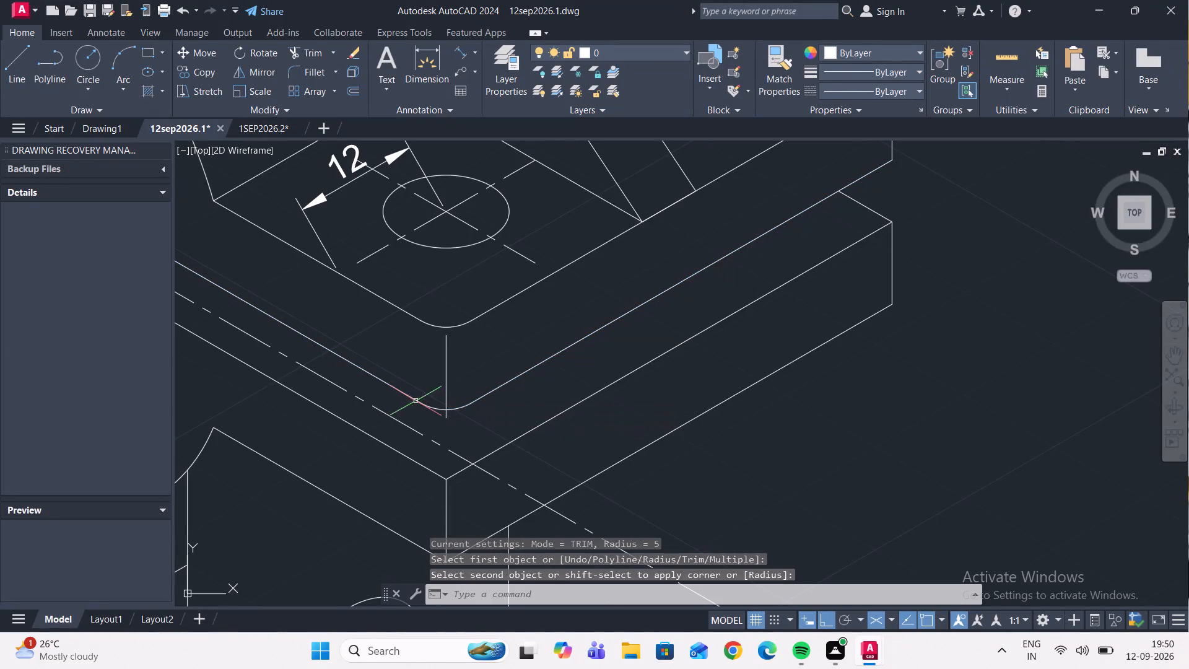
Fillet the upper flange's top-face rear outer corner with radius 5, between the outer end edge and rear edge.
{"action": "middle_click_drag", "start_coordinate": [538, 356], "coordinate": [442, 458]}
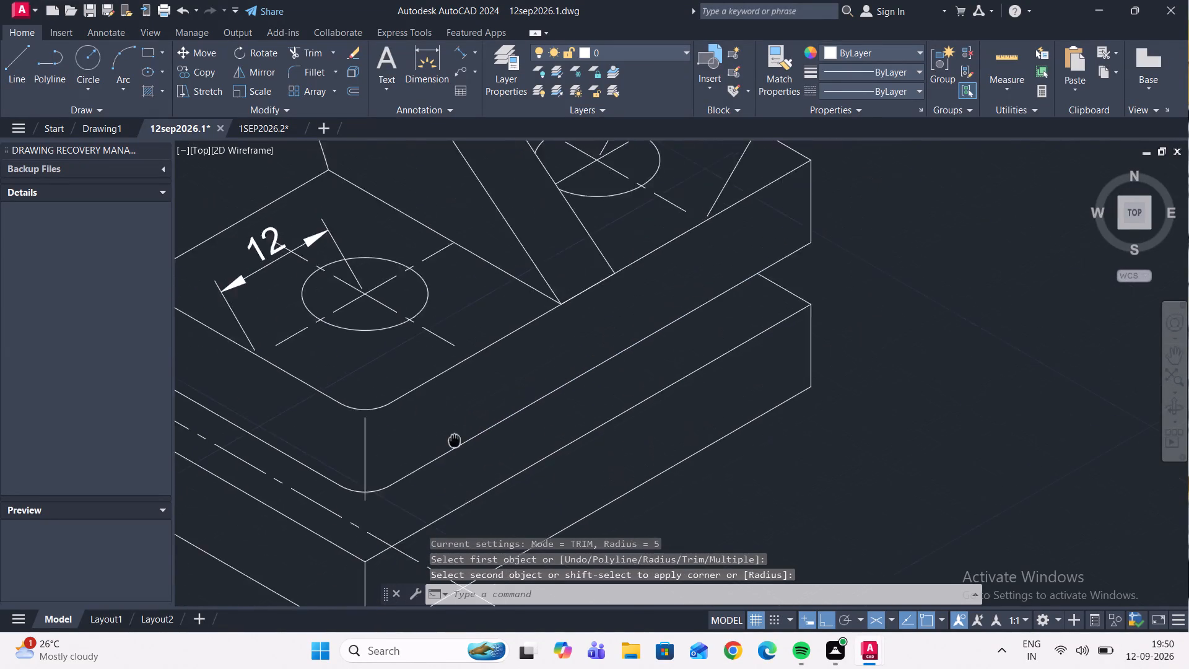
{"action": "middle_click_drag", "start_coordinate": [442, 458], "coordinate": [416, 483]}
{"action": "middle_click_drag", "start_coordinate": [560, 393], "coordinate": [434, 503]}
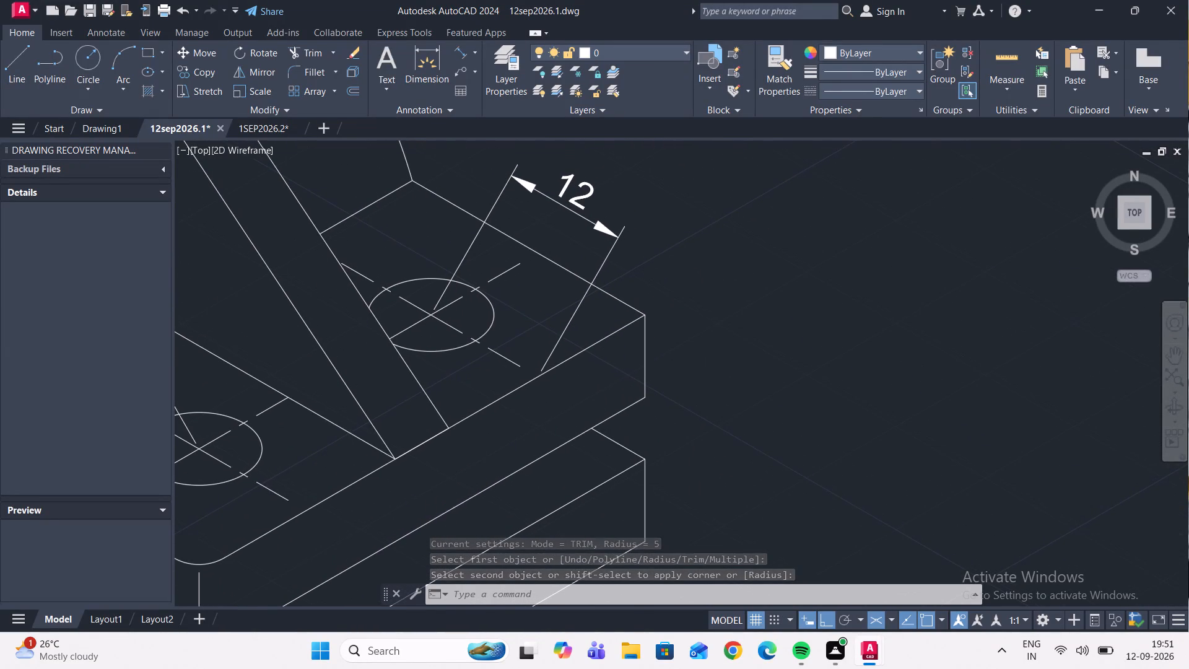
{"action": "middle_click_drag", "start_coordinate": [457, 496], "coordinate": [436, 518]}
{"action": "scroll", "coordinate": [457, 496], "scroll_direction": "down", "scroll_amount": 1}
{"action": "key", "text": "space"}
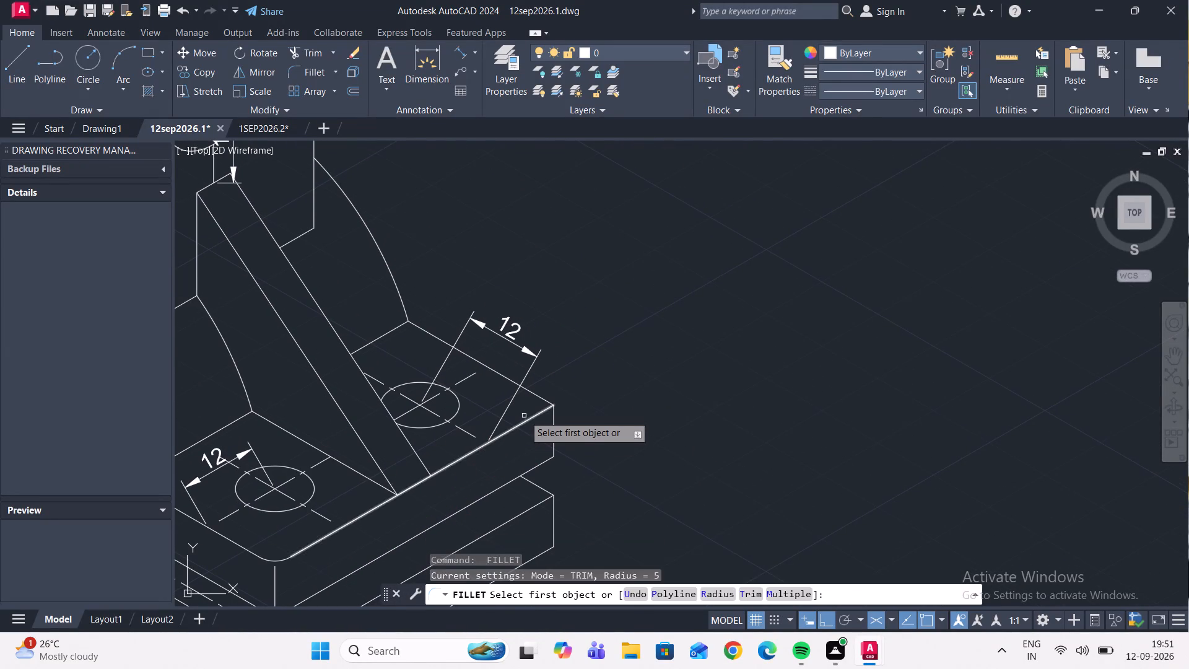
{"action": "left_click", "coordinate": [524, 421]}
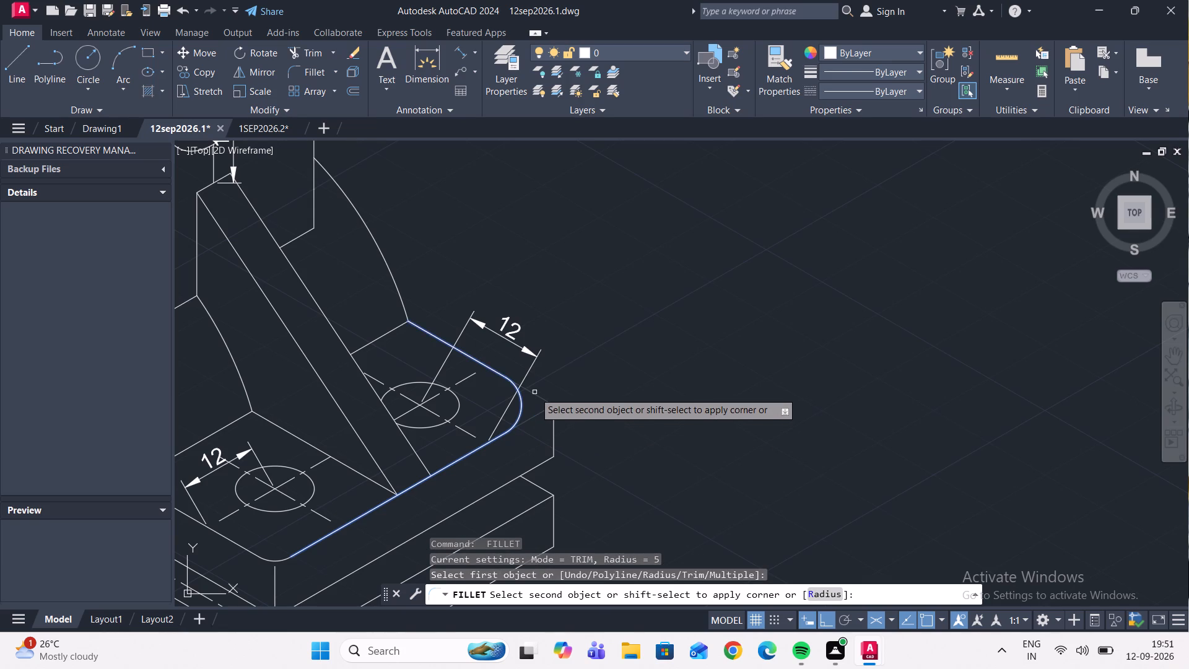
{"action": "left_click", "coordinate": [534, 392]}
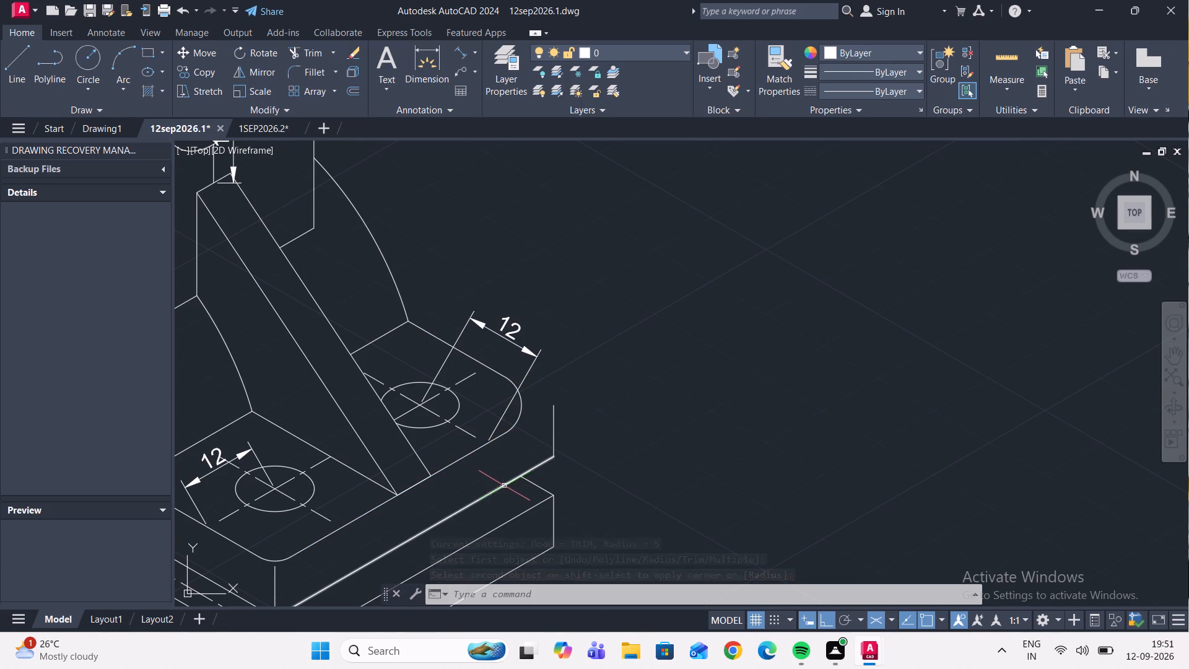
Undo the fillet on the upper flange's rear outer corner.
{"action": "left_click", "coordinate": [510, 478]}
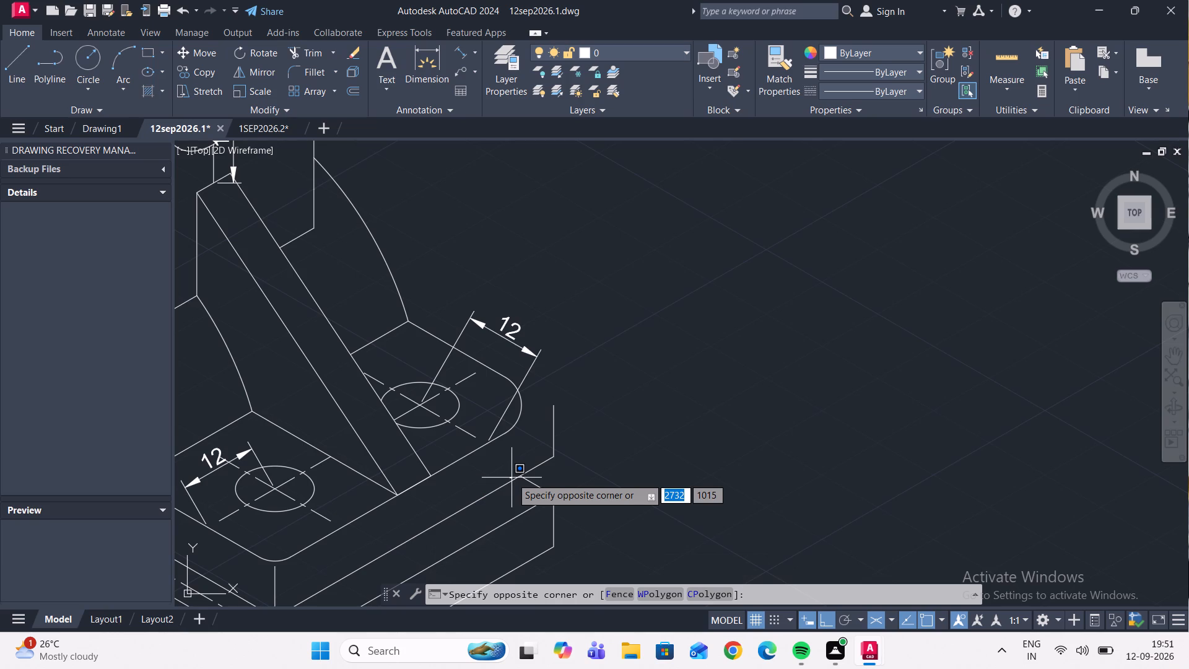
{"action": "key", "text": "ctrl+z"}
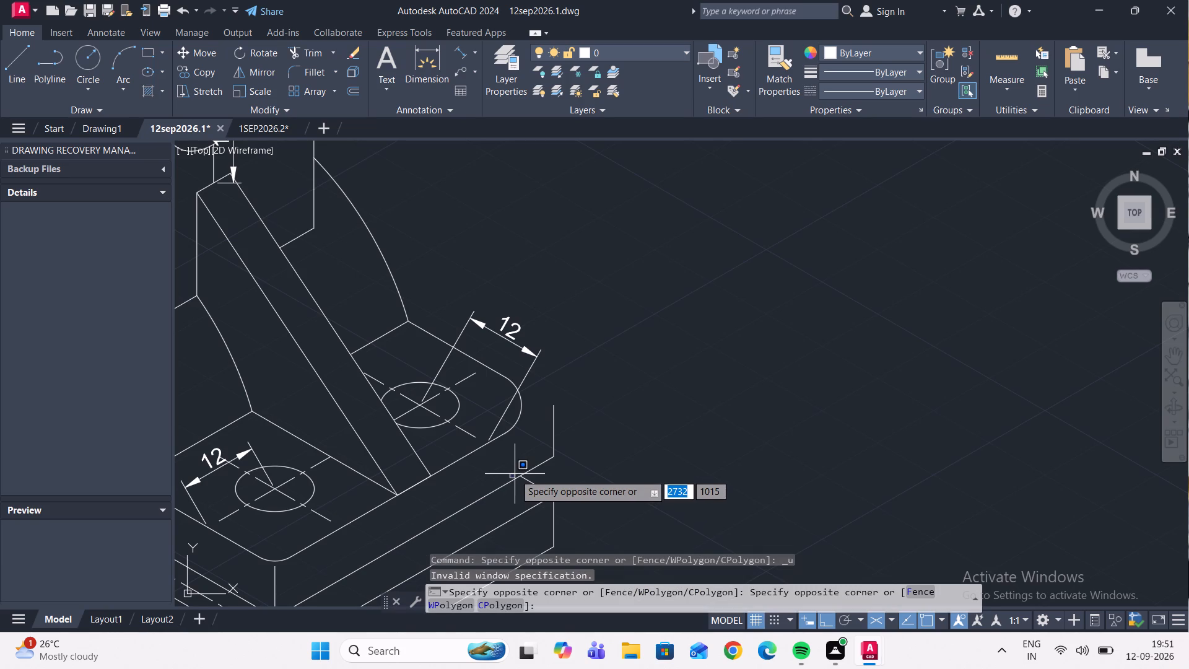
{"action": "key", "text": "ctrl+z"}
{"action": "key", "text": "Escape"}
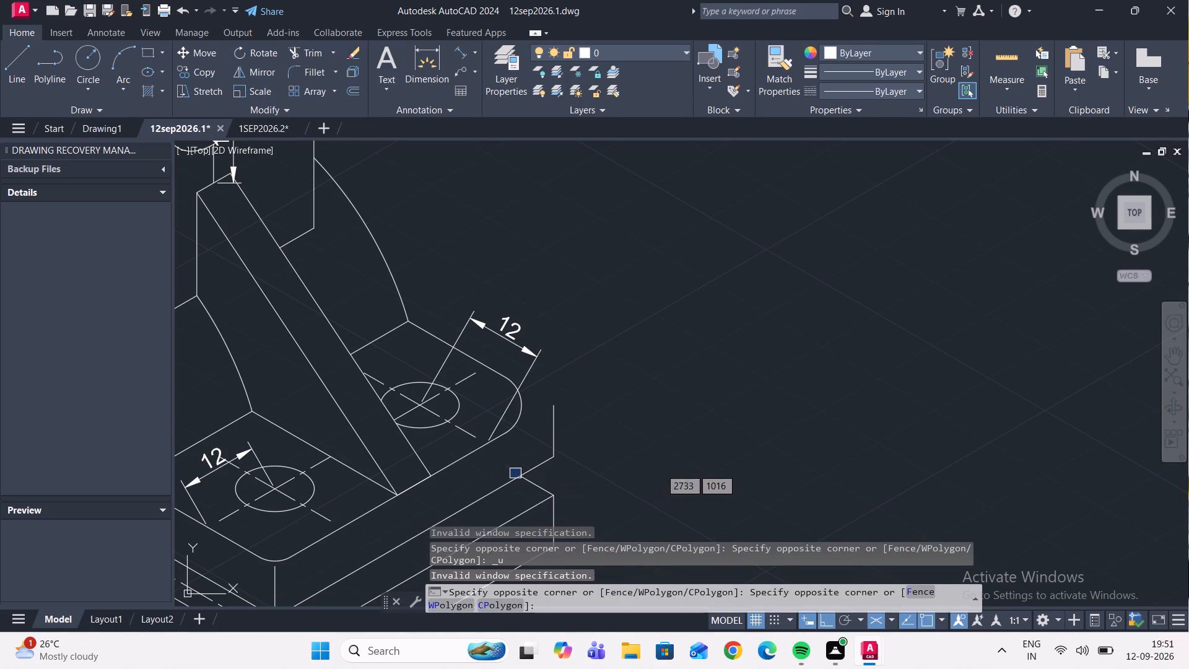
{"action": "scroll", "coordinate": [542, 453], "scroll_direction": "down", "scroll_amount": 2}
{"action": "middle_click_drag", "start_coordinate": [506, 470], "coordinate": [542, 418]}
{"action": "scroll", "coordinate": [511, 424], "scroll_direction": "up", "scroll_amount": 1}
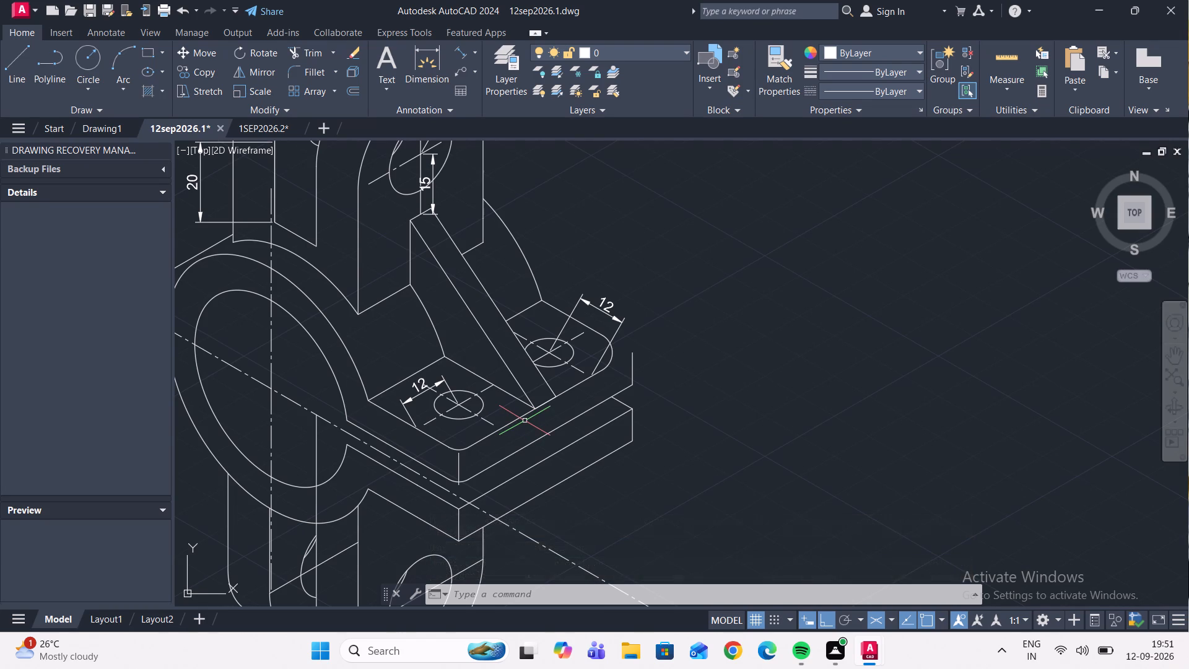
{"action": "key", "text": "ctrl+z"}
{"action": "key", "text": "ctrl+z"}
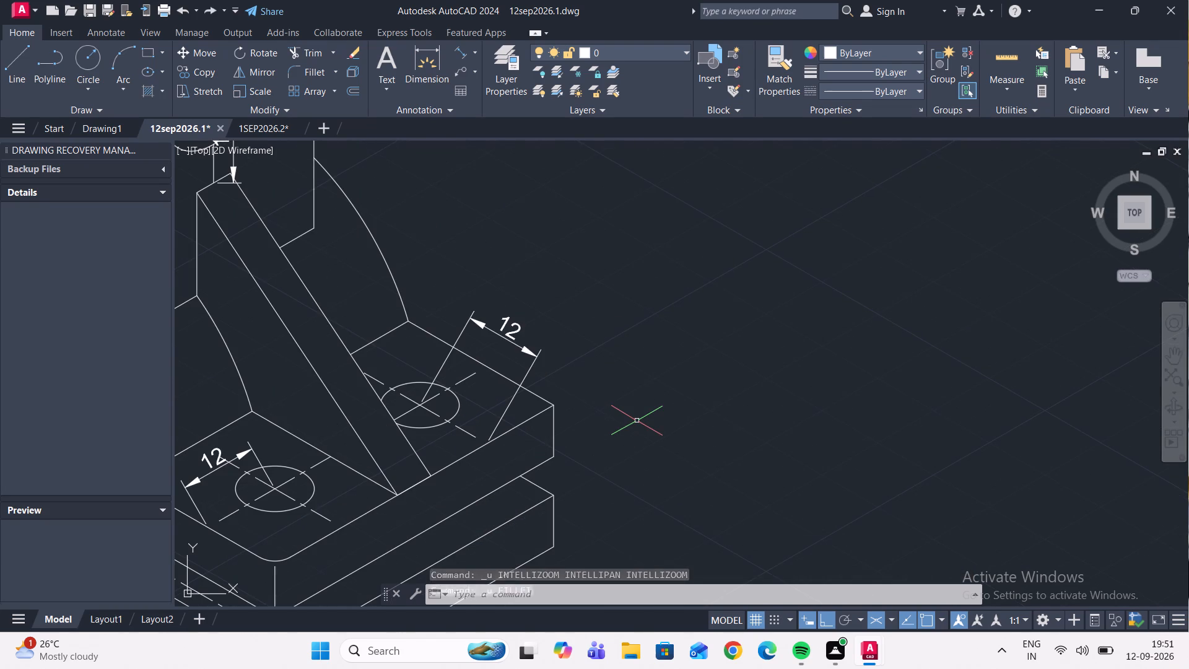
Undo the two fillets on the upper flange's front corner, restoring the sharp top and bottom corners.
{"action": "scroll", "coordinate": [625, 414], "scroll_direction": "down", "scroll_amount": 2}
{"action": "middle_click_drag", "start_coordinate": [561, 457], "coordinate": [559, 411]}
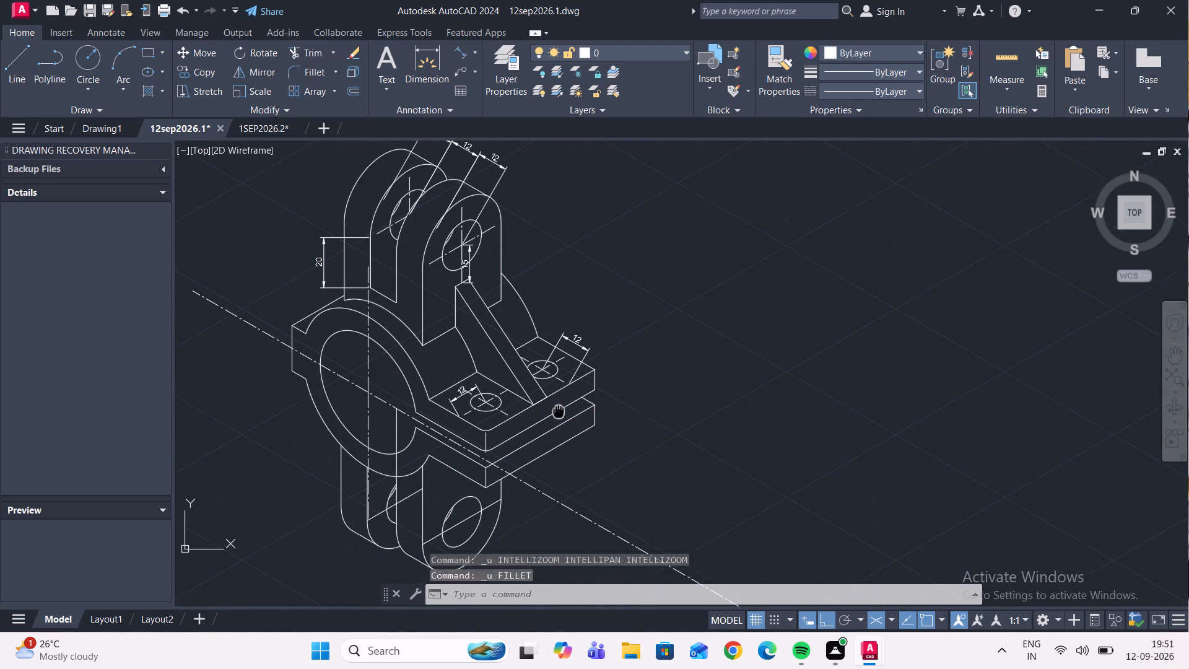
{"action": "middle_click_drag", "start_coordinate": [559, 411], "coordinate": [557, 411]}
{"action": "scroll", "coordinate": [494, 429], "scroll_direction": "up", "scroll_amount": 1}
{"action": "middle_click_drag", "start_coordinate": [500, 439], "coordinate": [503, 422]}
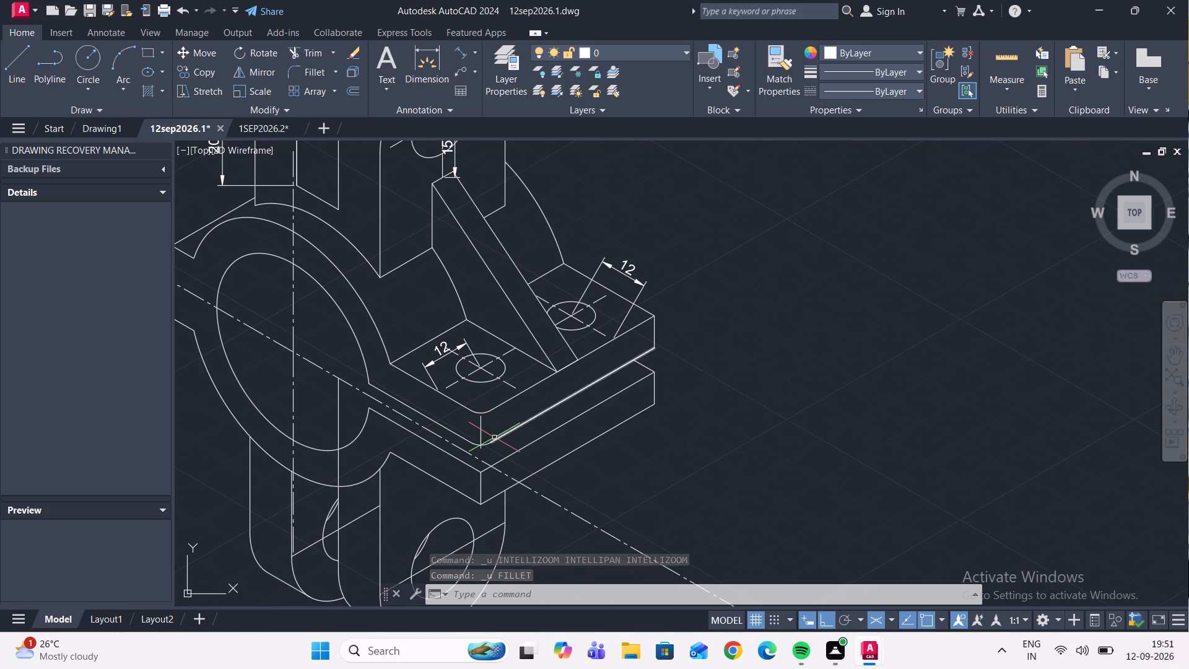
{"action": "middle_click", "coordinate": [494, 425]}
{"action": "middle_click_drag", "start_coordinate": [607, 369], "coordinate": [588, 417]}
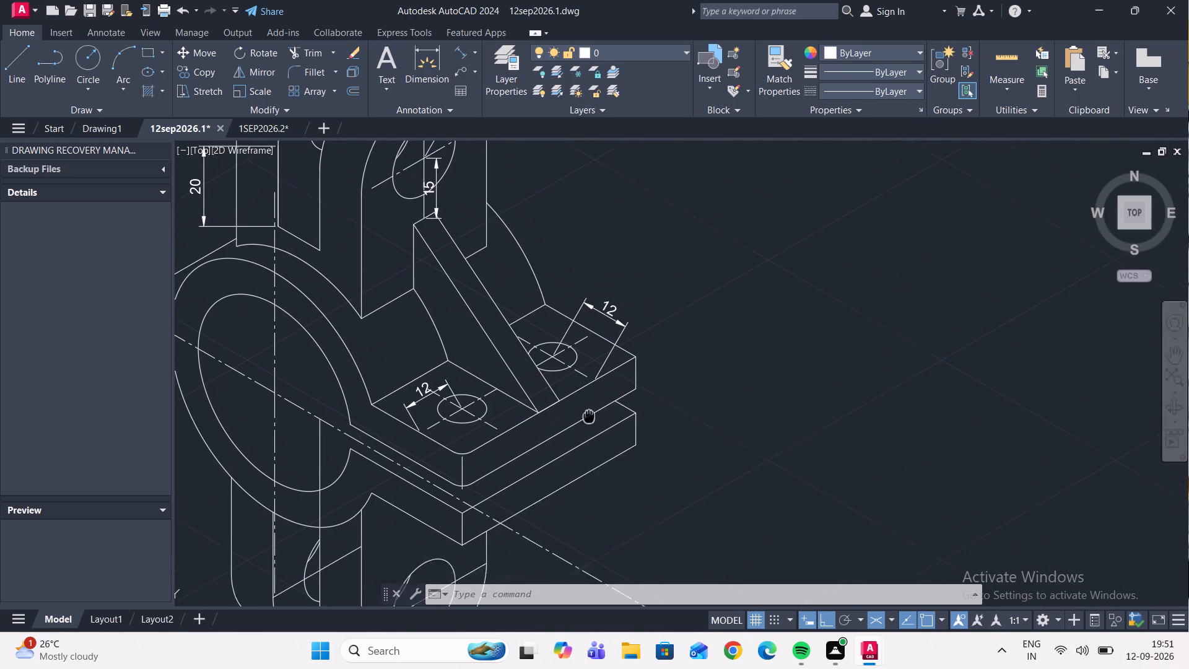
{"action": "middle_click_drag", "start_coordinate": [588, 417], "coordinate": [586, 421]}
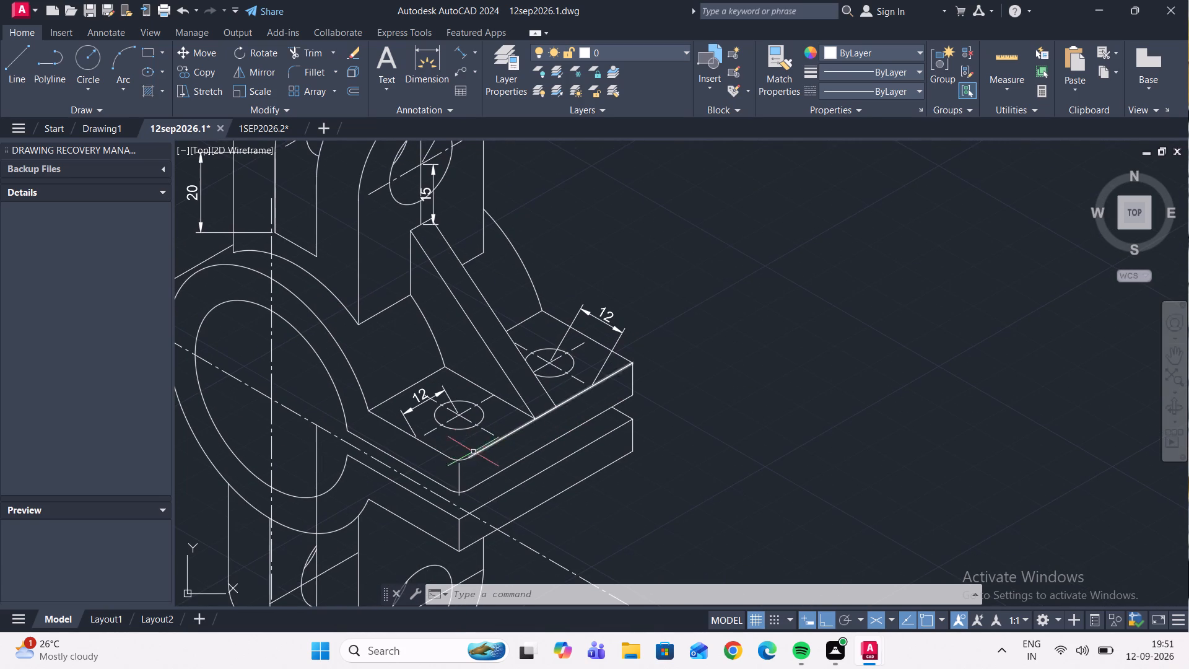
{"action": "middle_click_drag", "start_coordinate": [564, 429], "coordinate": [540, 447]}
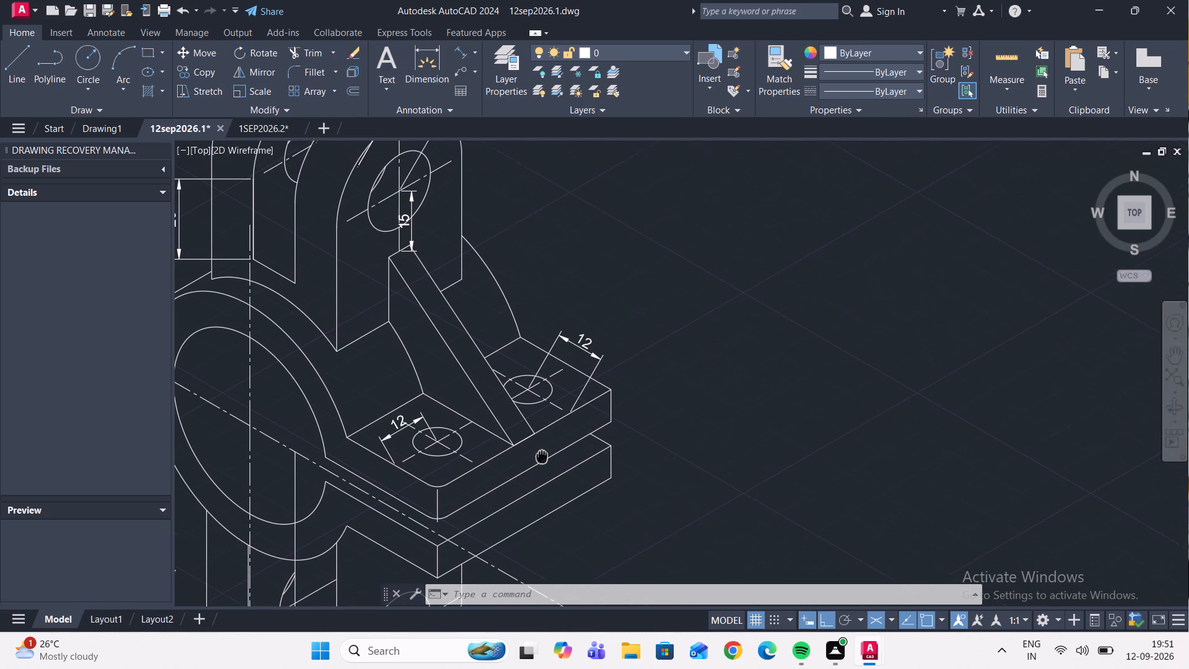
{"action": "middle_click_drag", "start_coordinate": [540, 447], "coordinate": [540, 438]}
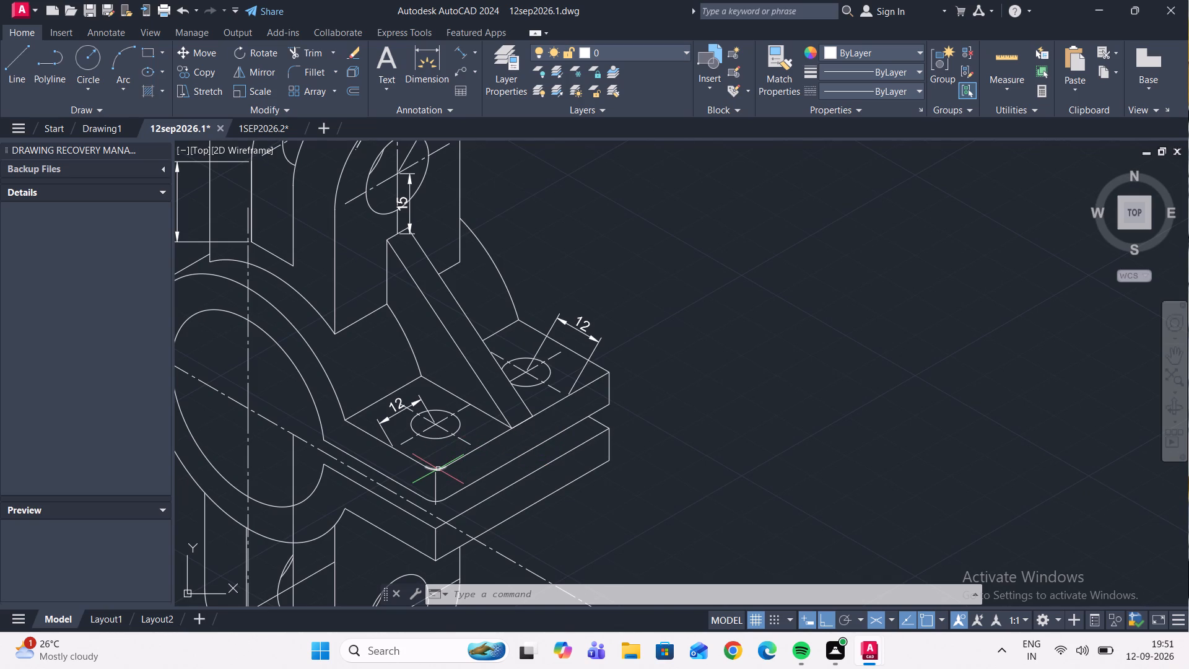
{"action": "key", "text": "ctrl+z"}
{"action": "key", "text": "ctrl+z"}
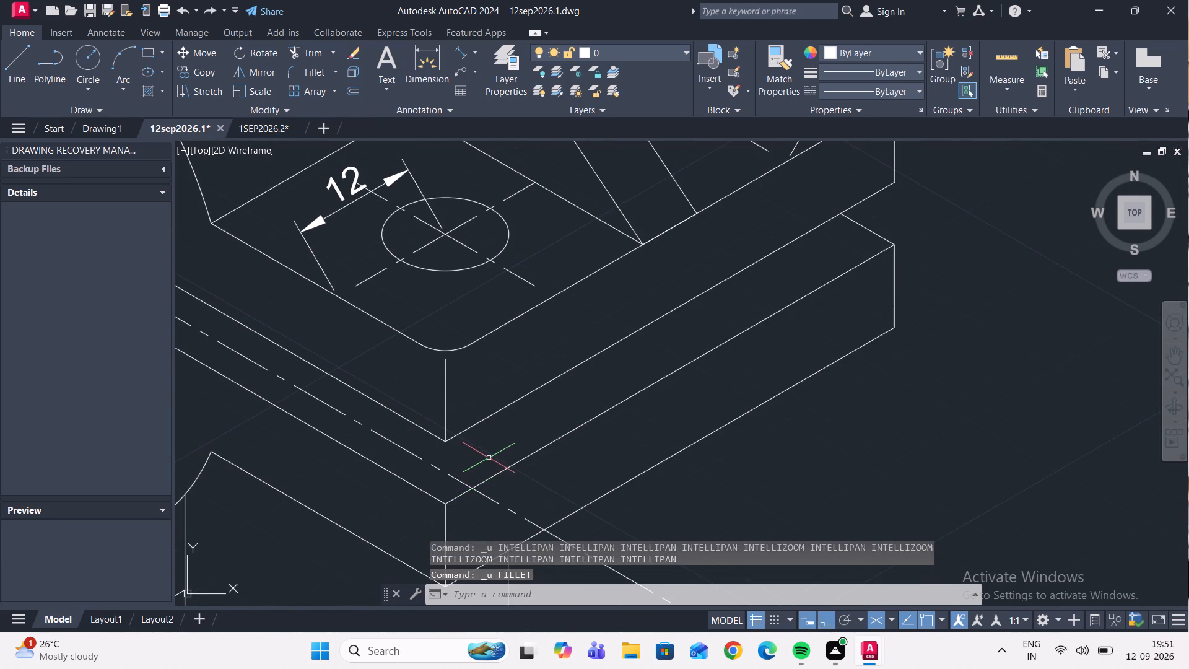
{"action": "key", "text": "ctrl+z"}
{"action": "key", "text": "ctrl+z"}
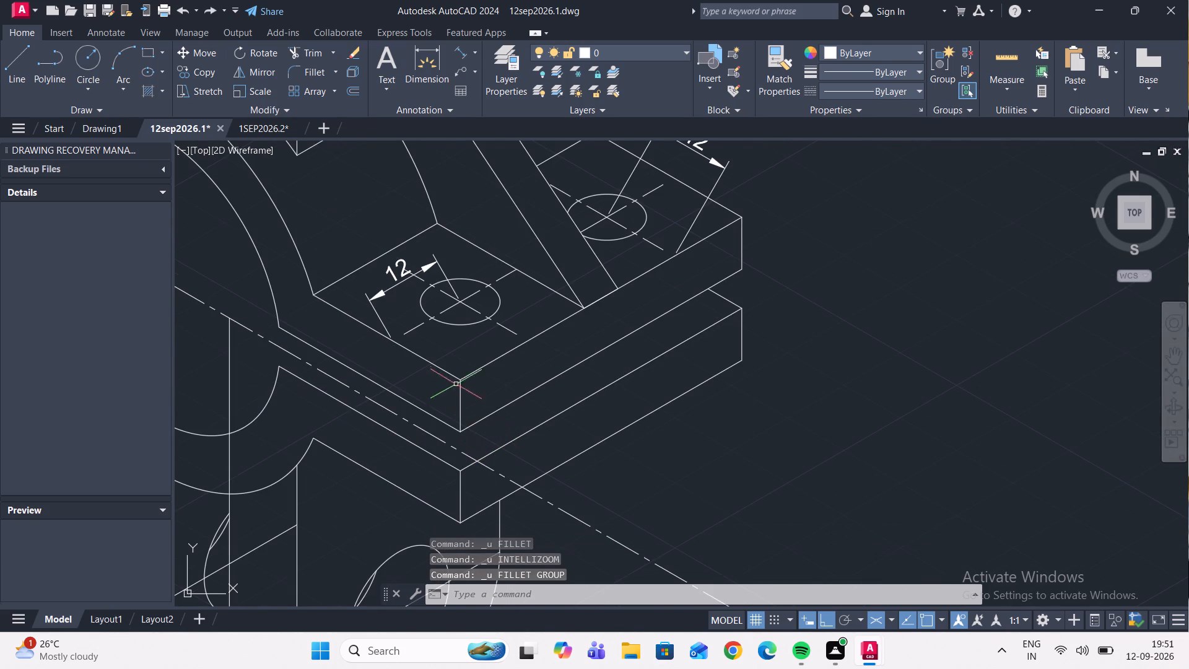
Draw a 5-unit line from the flange's top front corner along the front edge, continuing 5 units inward parallel to the outer end edge.
{"action": "scroll", "coordinate": [457, 362], "scroll_direction": "up", "scroll_amount": 1}
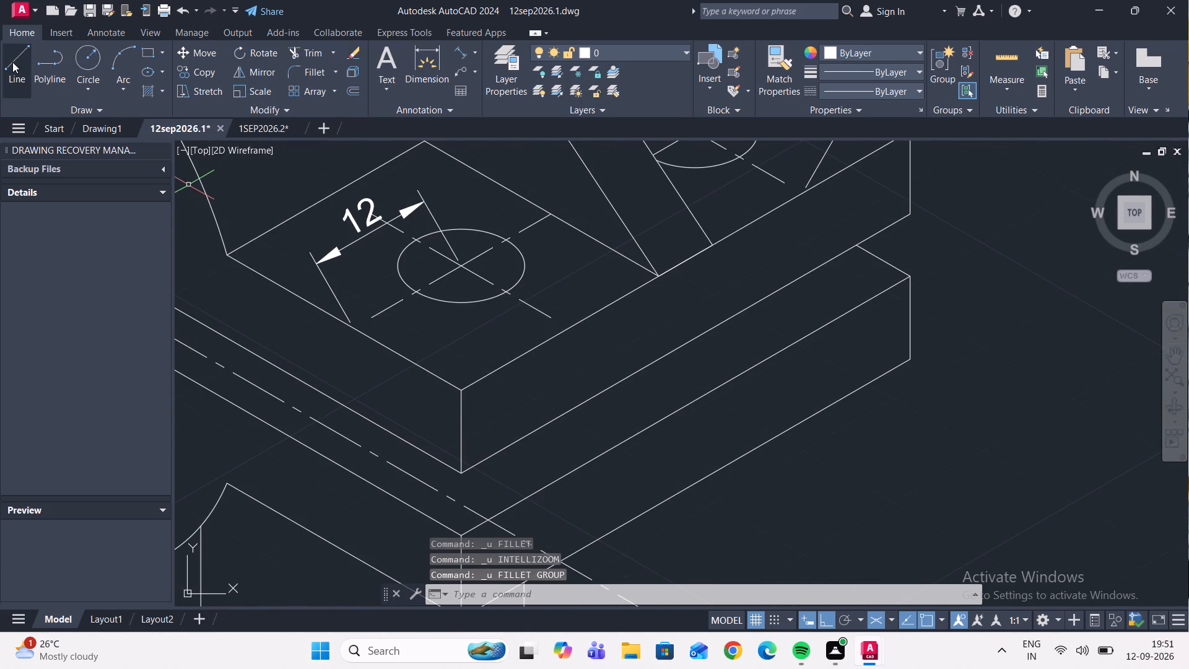
{"action": "left_click", "coordinate": [12, 62]}
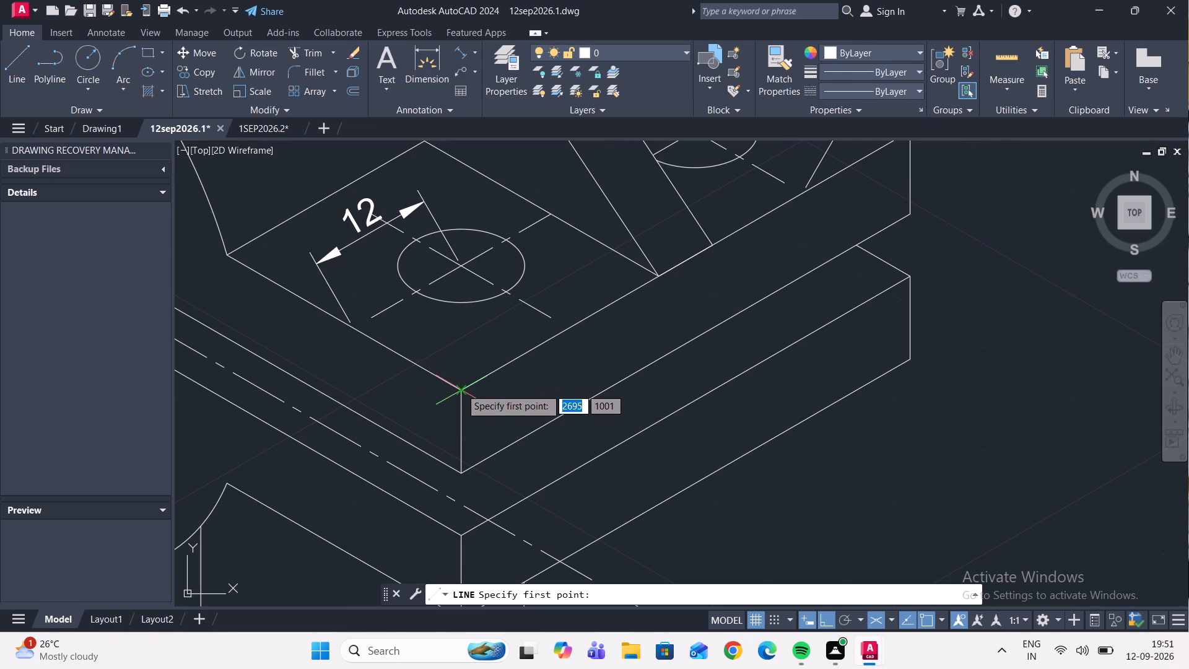
{"action": "left_click", "coordinate": [461, 388]}
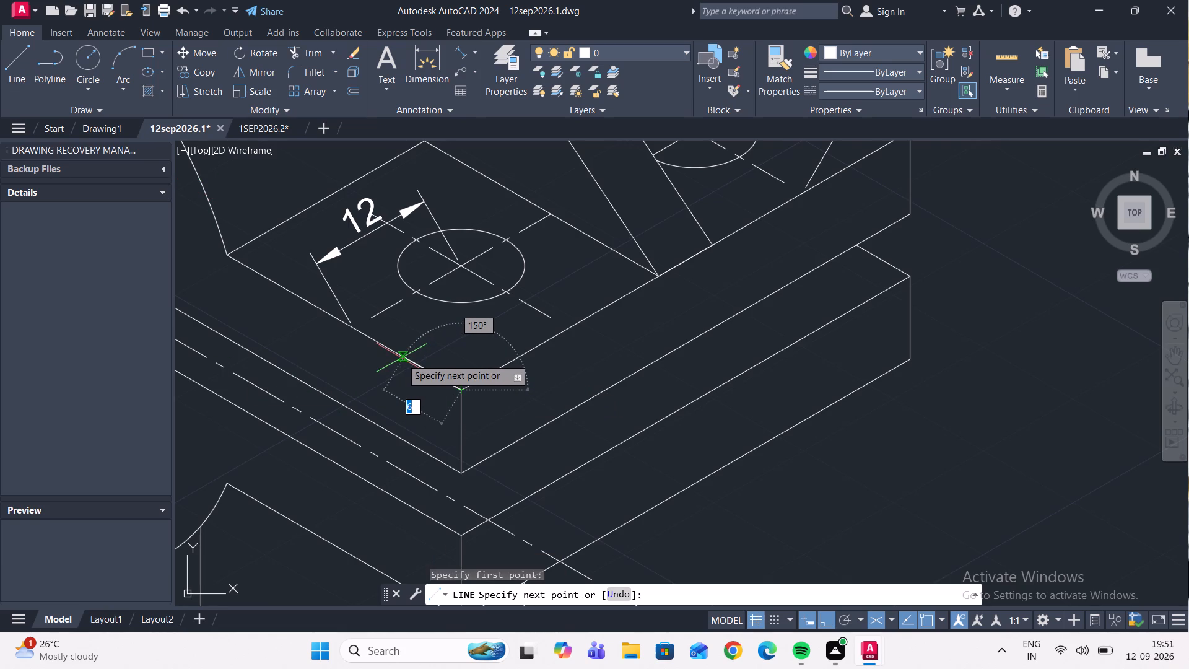
{"action": "key", "text": "5"}
{"action": "key", "text": "Return"}
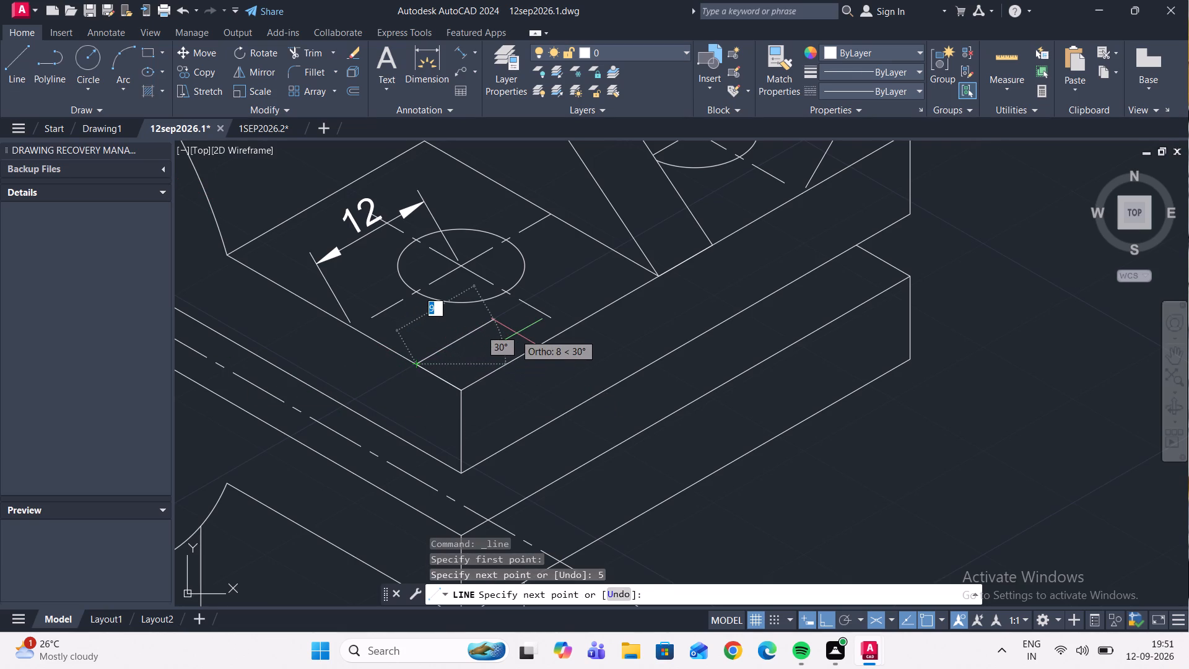
{"action": "key", "text": "5"}
{"action": "key", "text": "Return"}
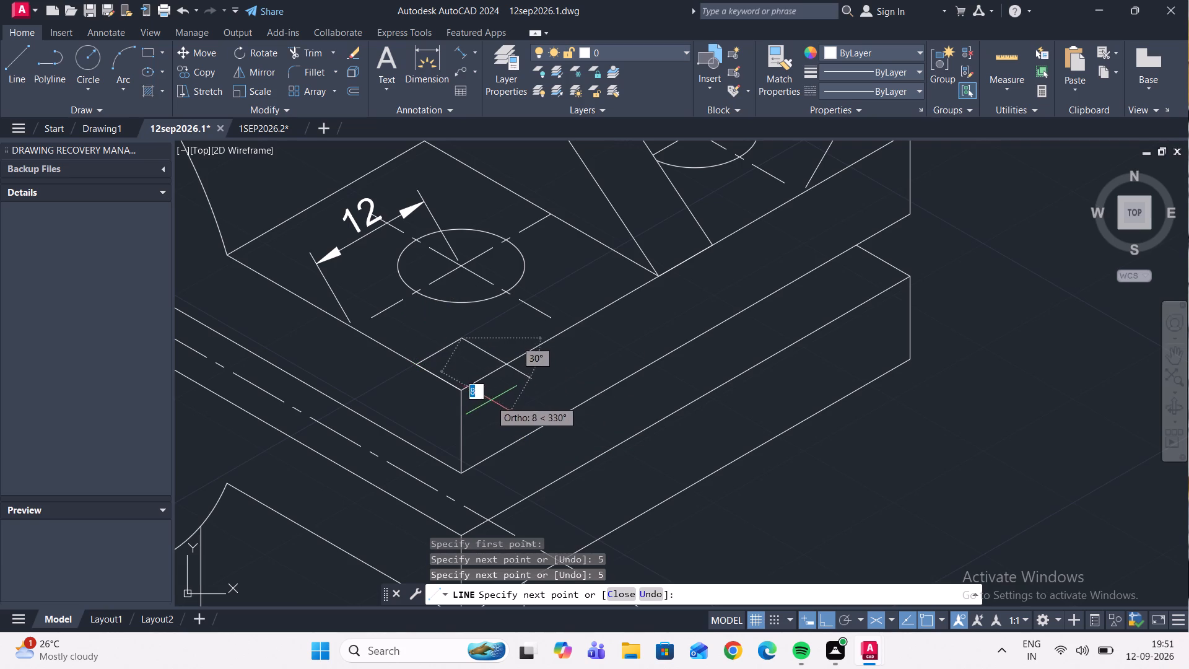
{"action": "key", "text": "Escape"}
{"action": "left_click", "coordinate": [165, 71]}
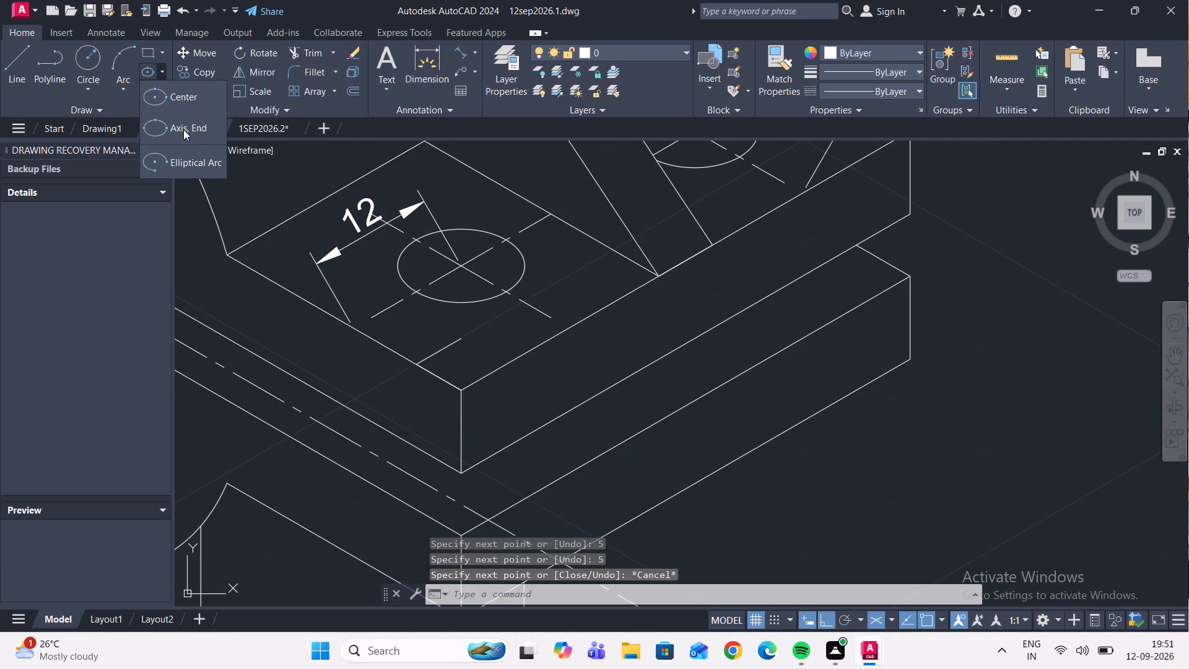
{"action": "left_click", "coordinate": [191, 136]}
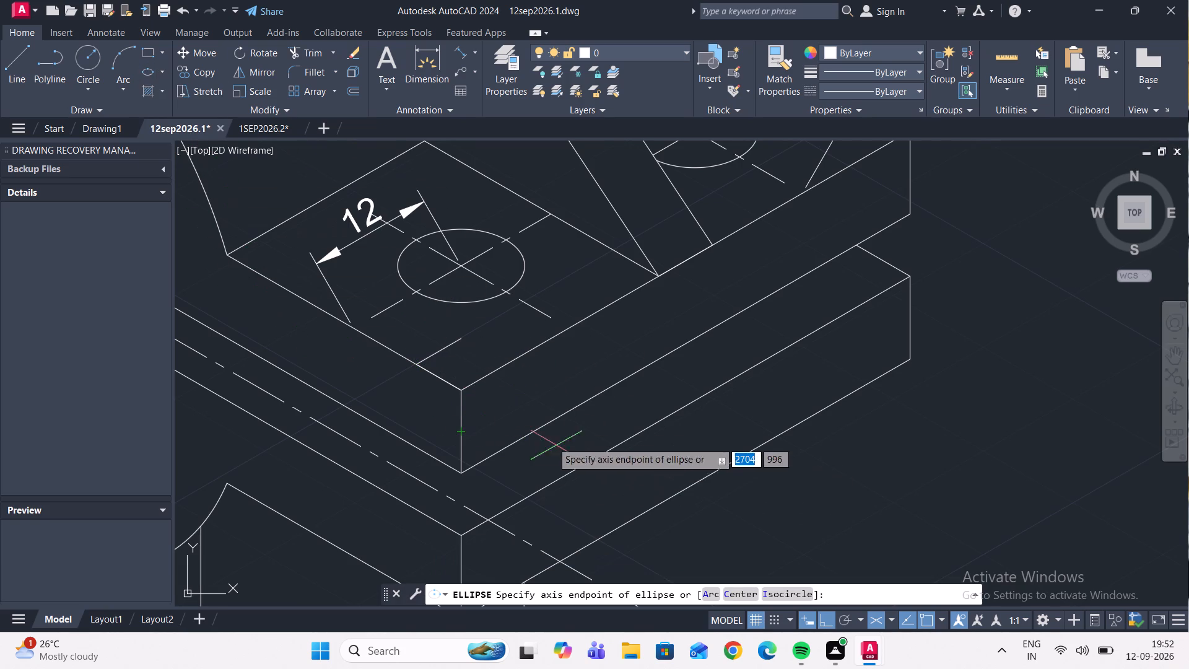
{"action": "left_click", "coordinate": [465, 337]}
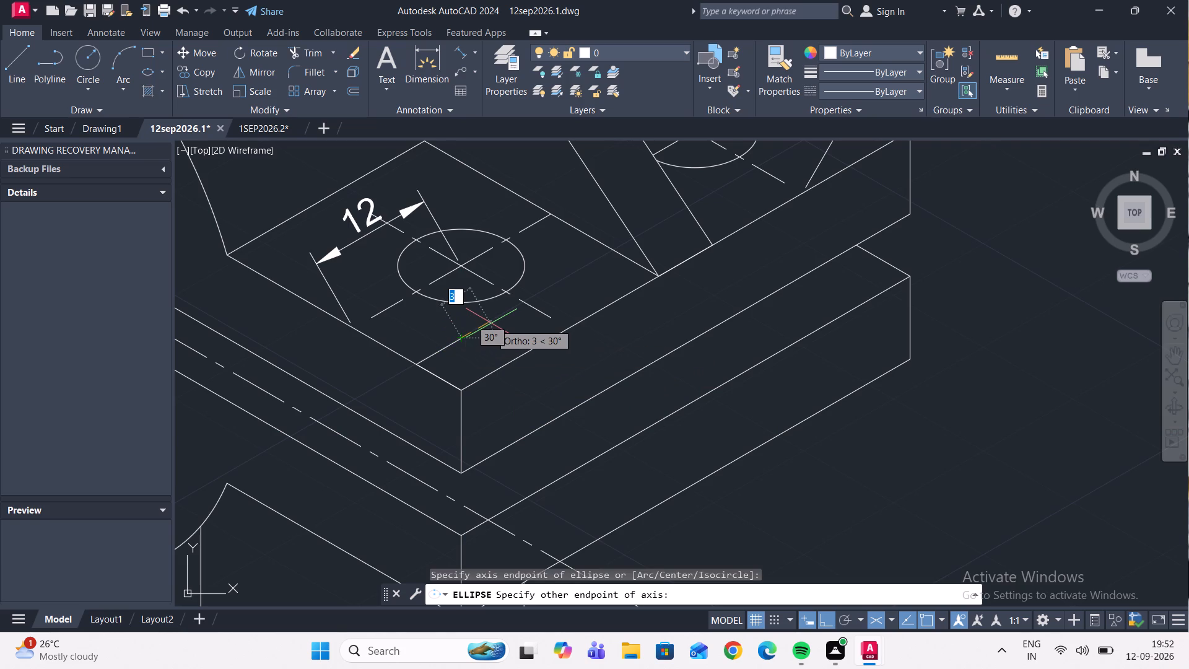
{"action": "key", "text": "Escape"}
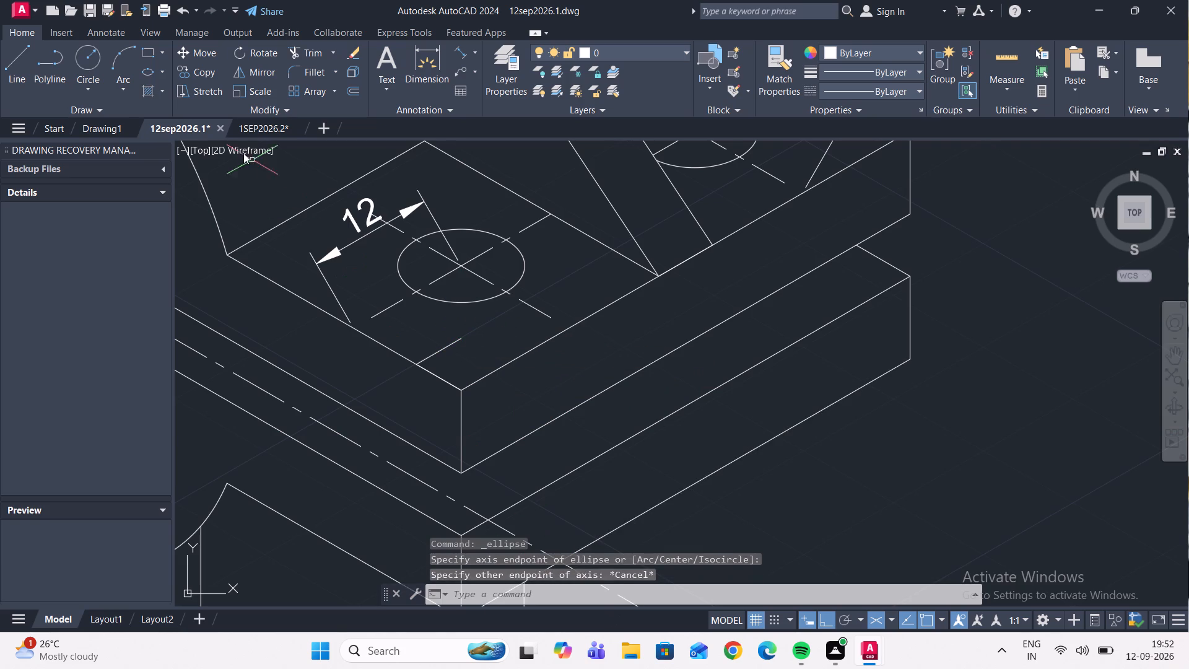
Draw a radius 5 isocircle on the upper flange's top face, centred on the inner end of the front corner's construction line.
{"action": "left_click", "coordinate": [164, 70]}
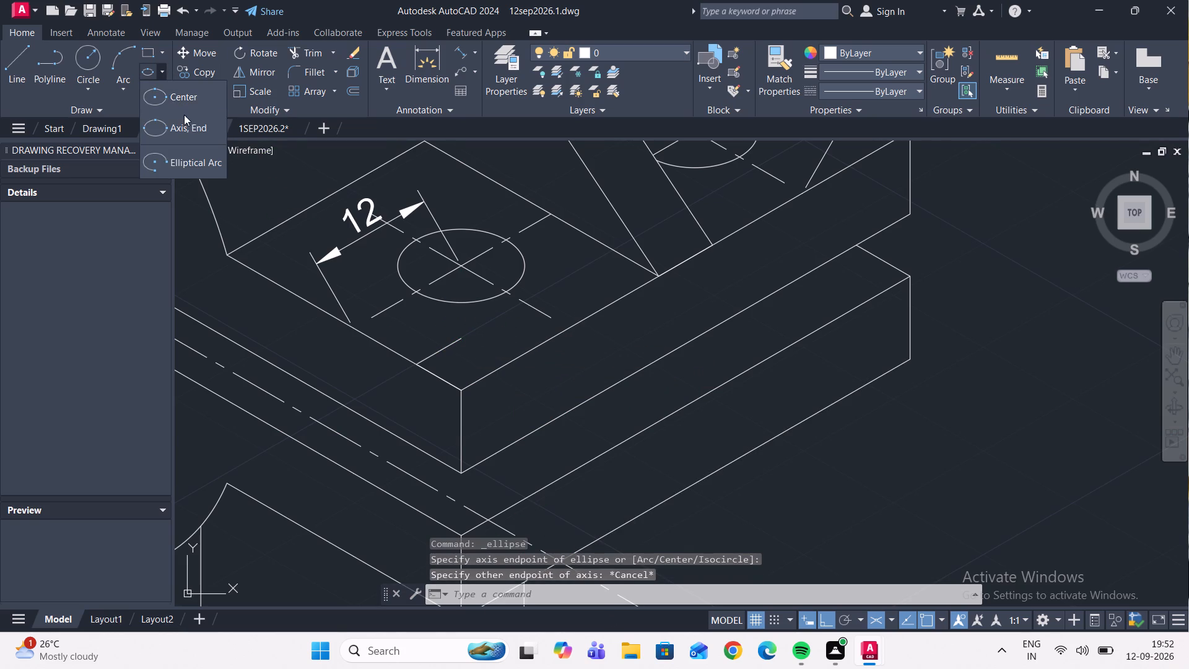
{"action": "left_click", "coordinate": [191, 123]}
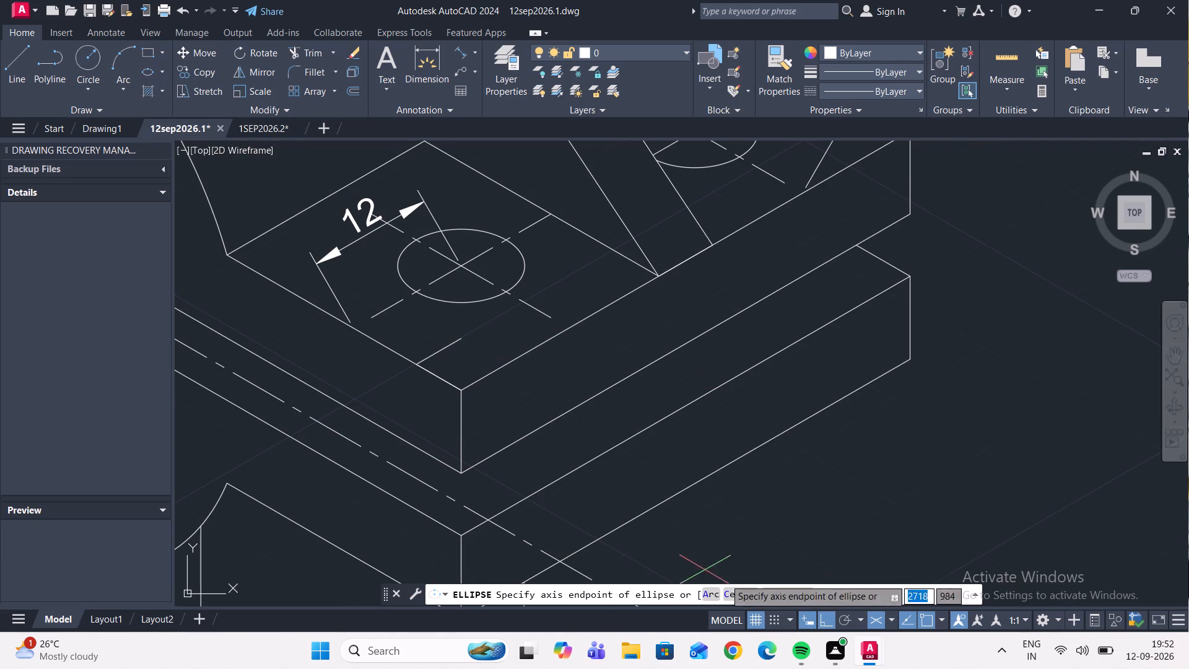
{"action": "left_click", "coordinate": [788, 592]}
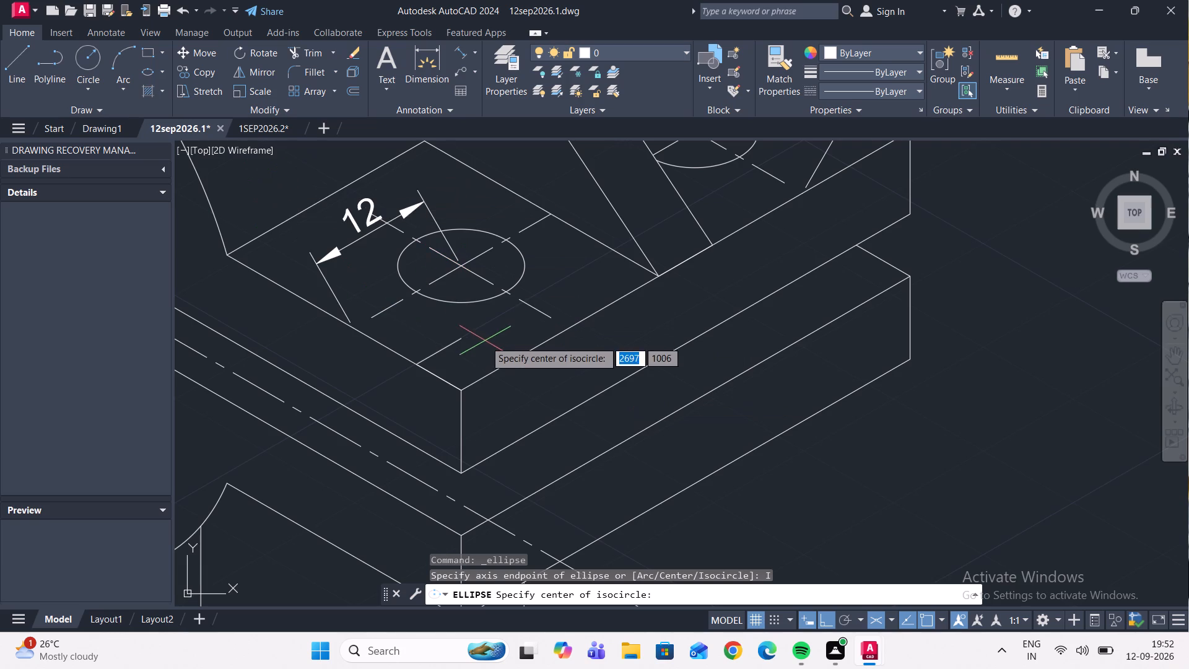
{"action": "left_click", "coordinate": [462, 338]}
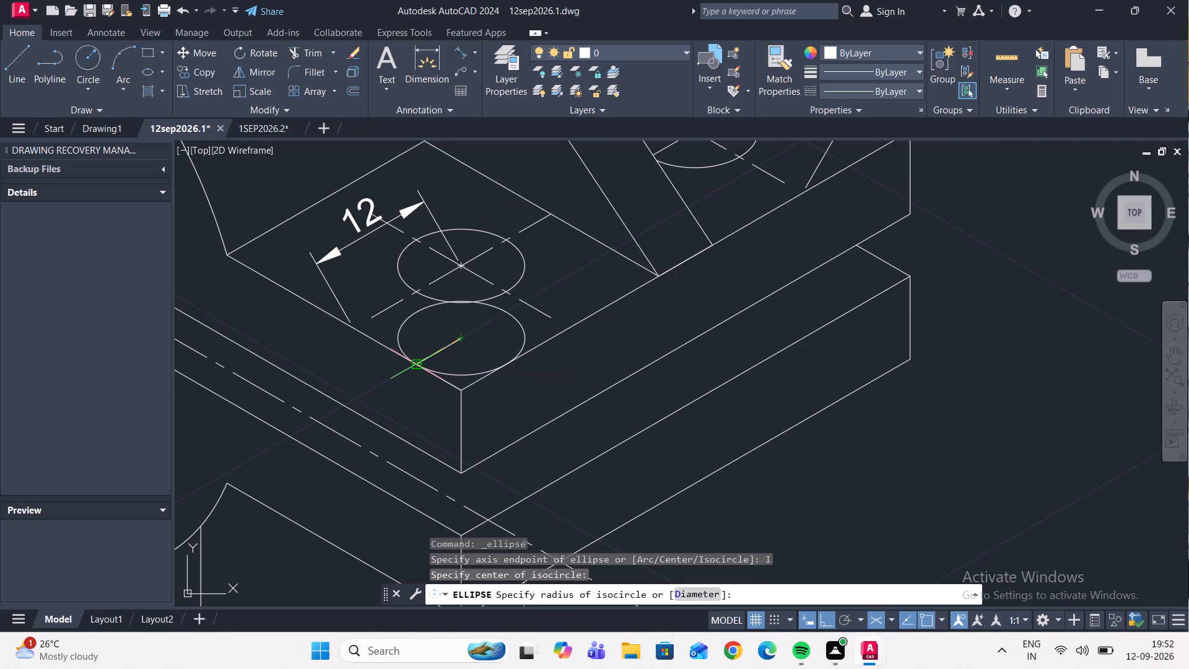
{"action": "key", "text": "5"}
{"action": "key", "text": "Return"}
{"action": "scroll", "coordinate": [448, 340], "scroll_direction": "up", "scroll_amount": 1}
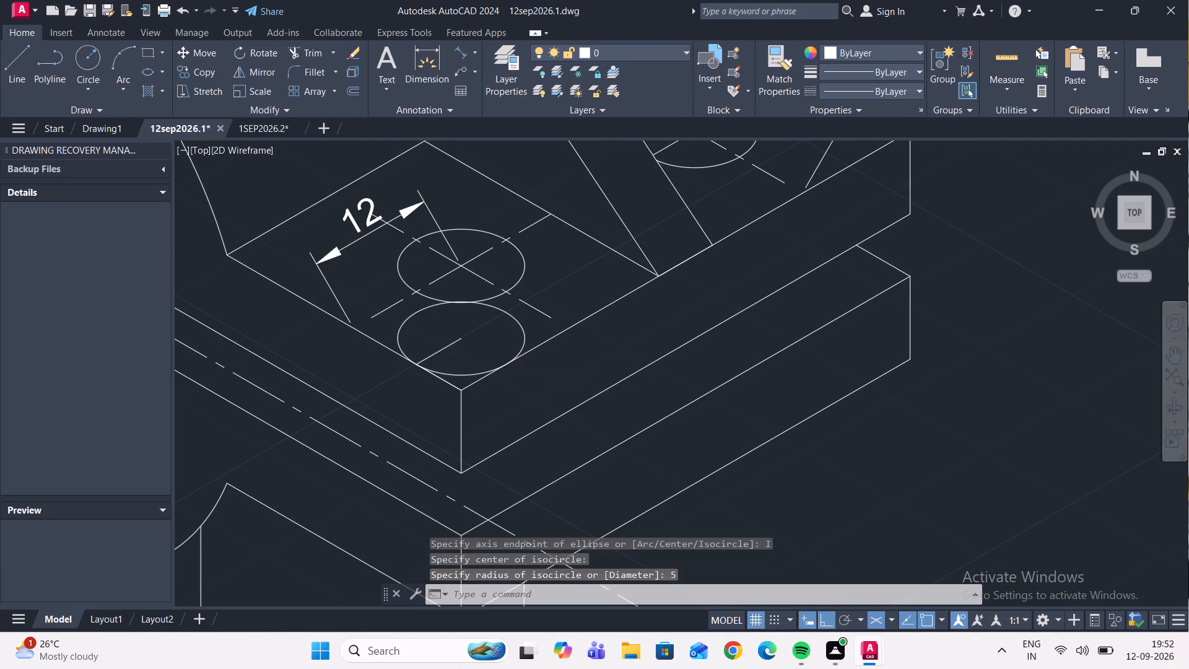
{"action": "key", "text": "Escape"}
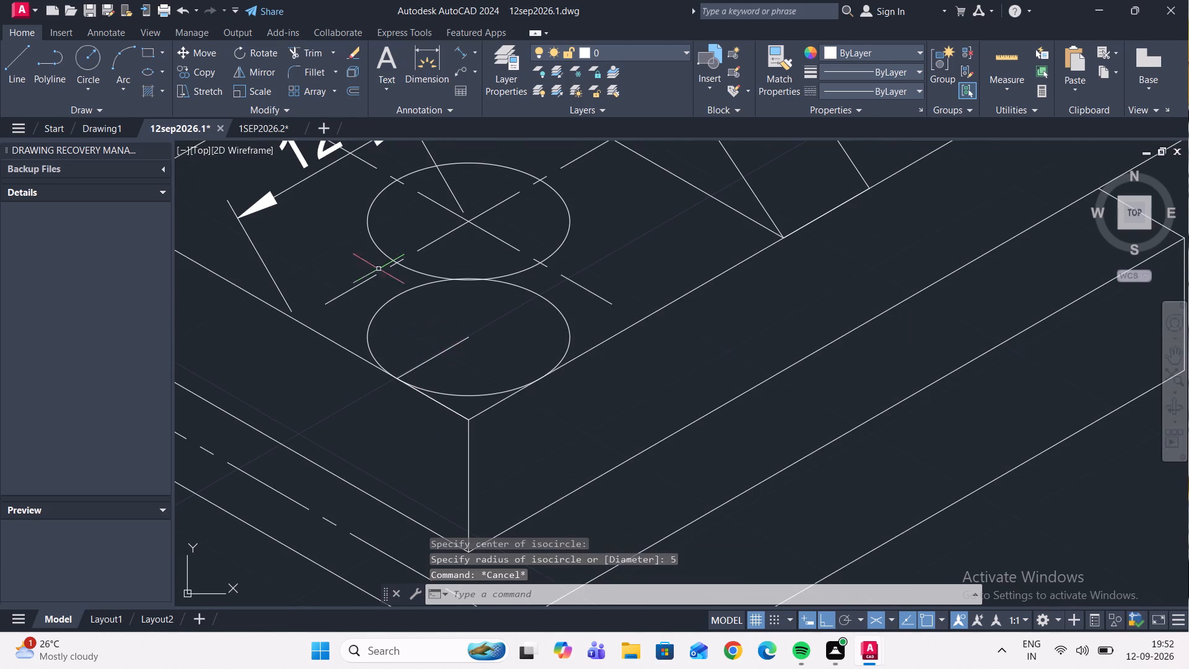
Trim the front corner's isocircle down to the arc joining the two edges, and remove the 5-unit construction lines.
{"action": "left_click", "coordinate": [302, 56]}
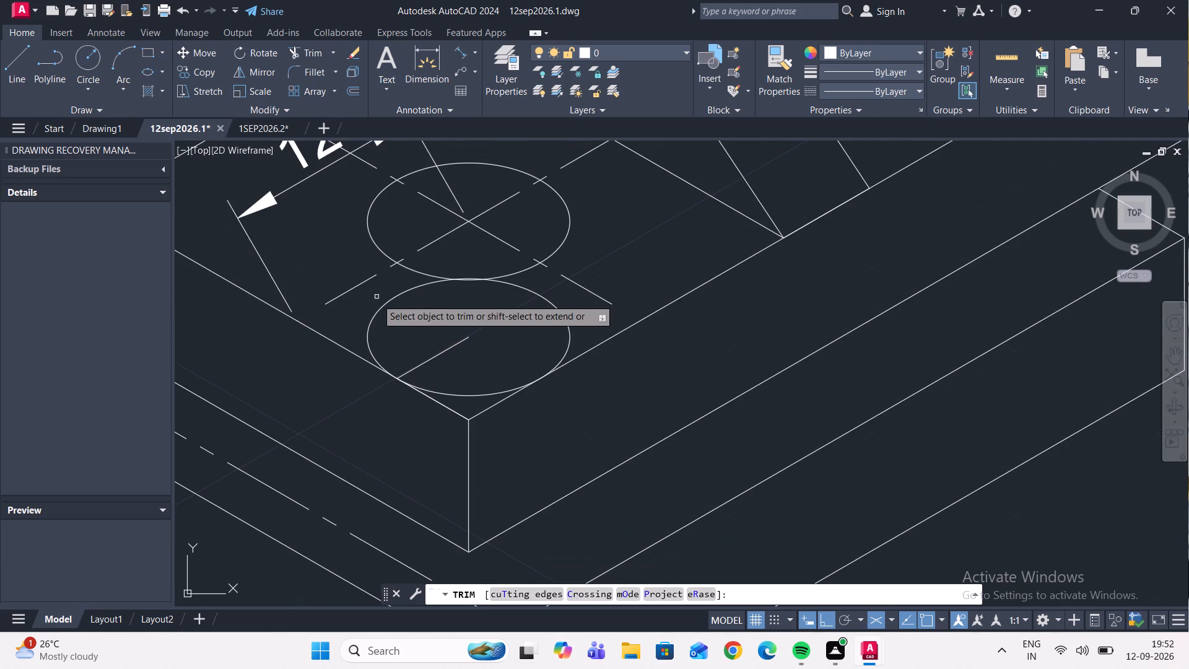
{"action": "left_click", "coordinate": [377, 315]}
{"action": "scroll", "coordinate": [450, 272], "scroll_direction": "up", "scroll_amount": 5}
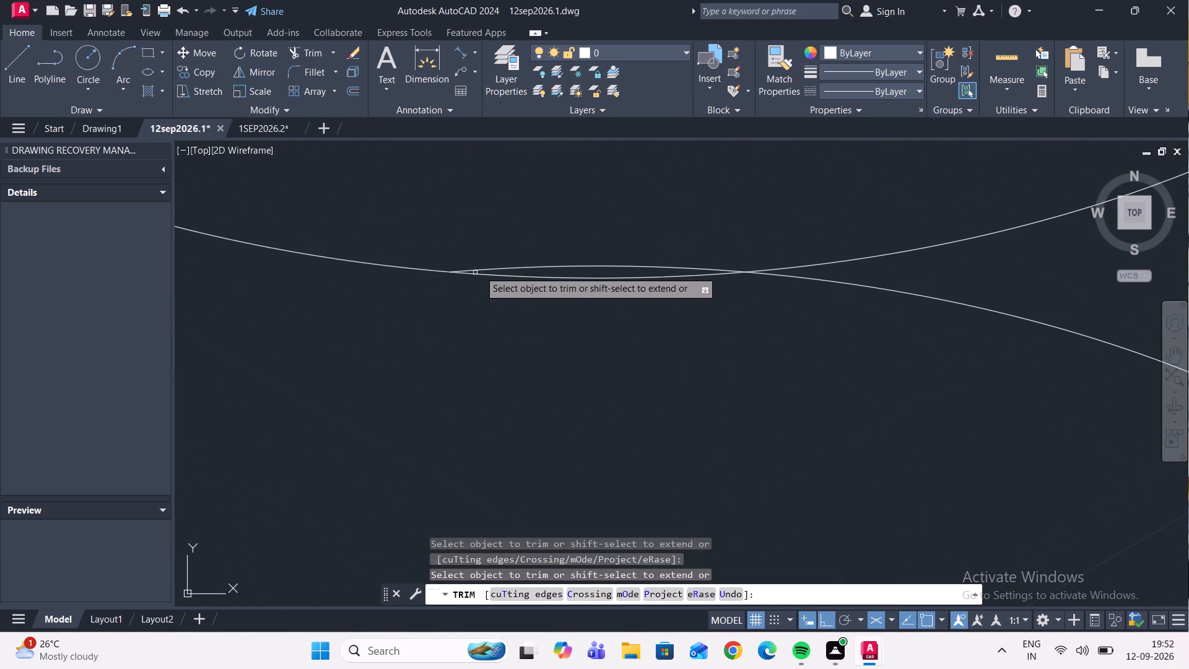
{"action": "left_click", "coordinate": [507, 264]}
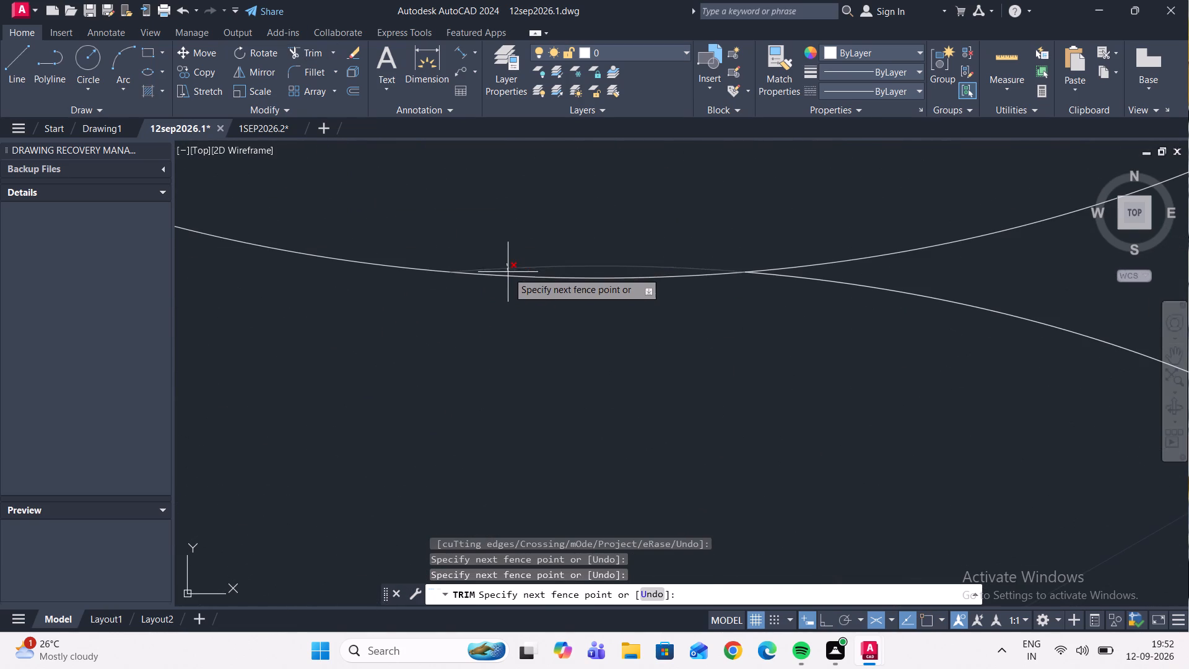
{"action": "left_click", "coordinate": [508, 272]}
{"action": "scroll", "coordinate": [555, 251], "scroll_direction": "down", "scroll_amount": 3}
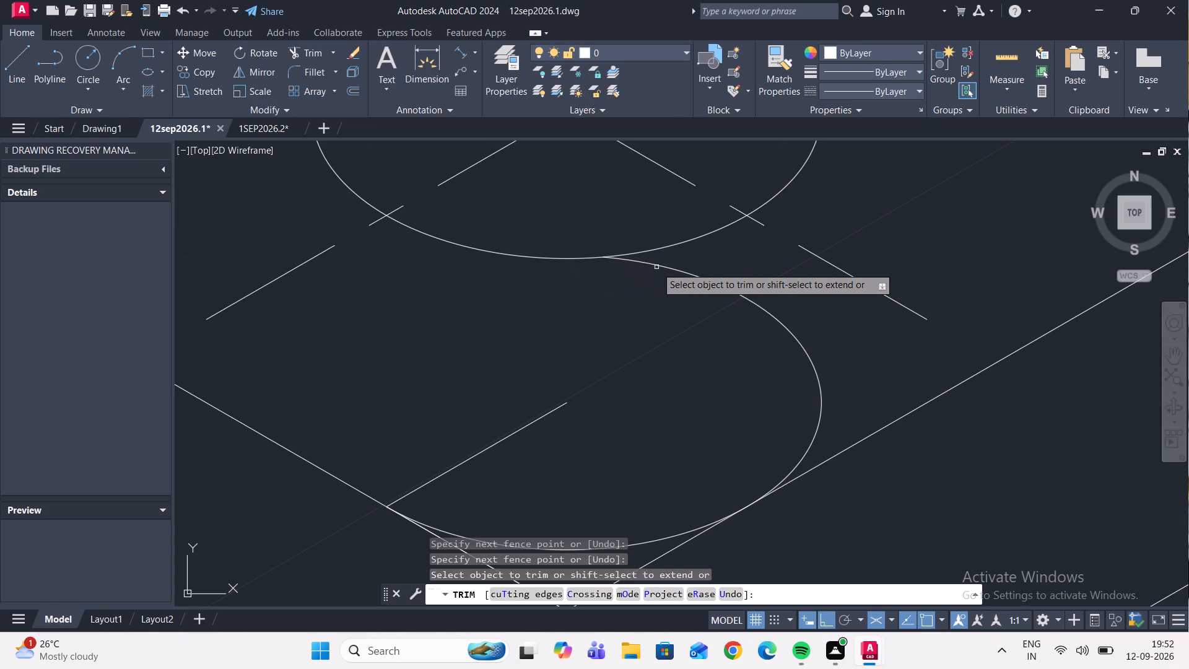
{"action": "left_click", "coordinate": [656, 267]}
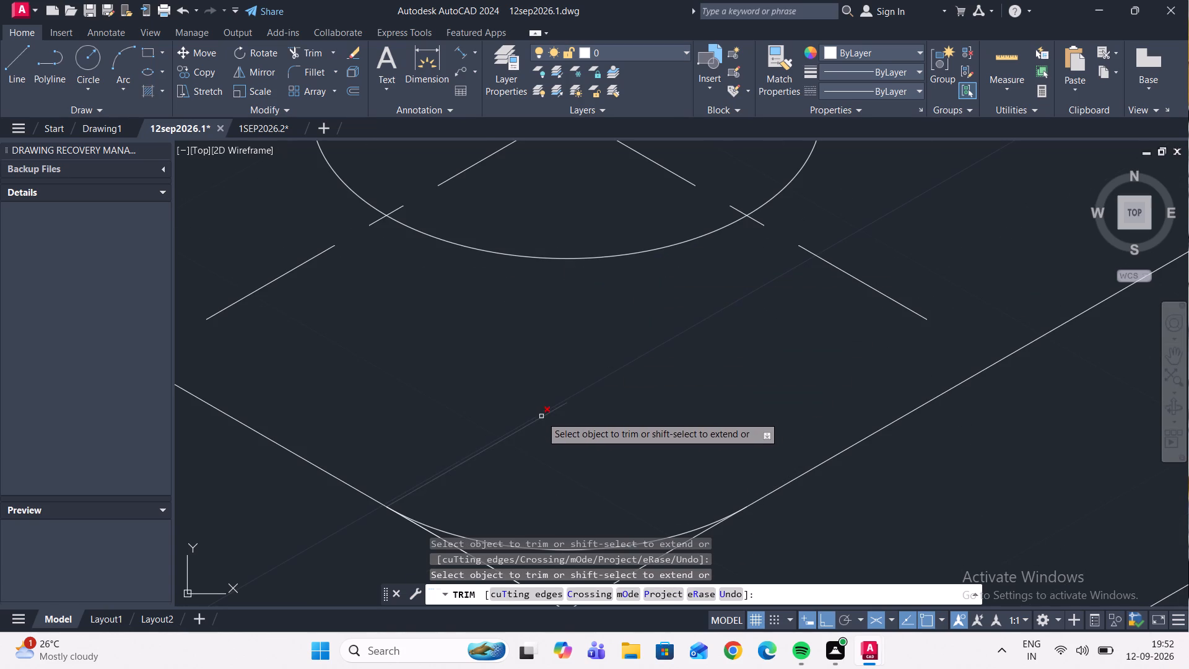
{"action": "left_click", "coordinate": [541, 417]}
{"action": "scroll", "coordinate": [538, 352], "scroll_direction": "down", "scroll_amount": 4}
{"action": "scroll", "coordinate": [539, 383], "scroll_direction": "up", "scroll_amount": 2}
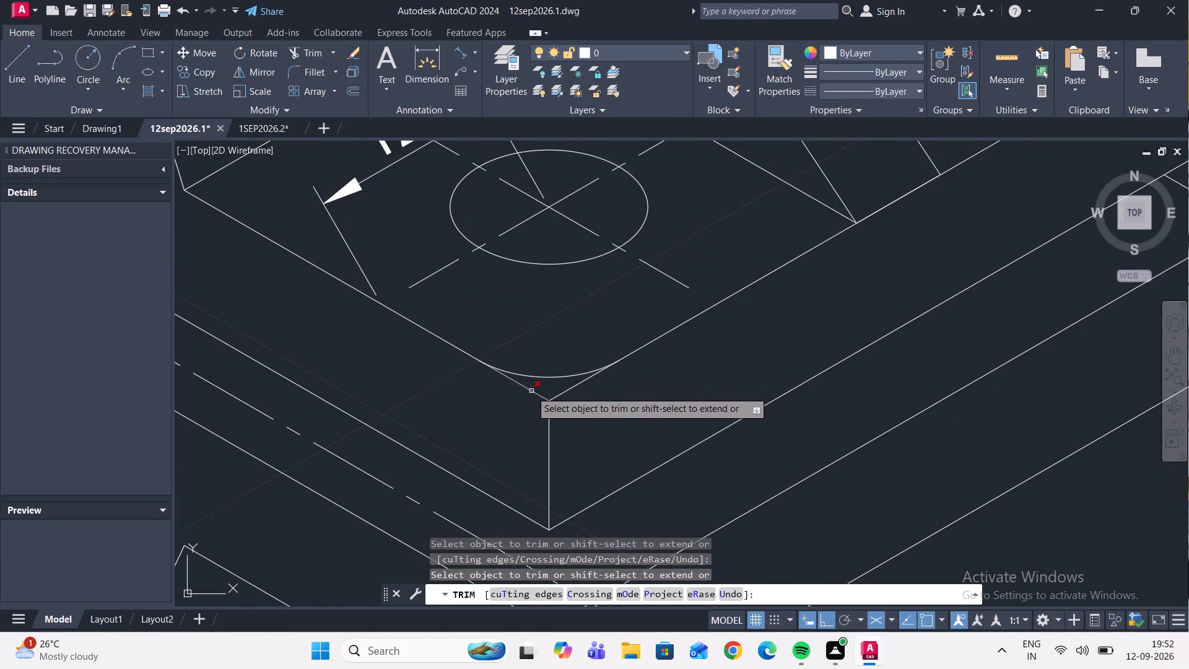
{"action": "left_click", "coordinate": [529, 388]}
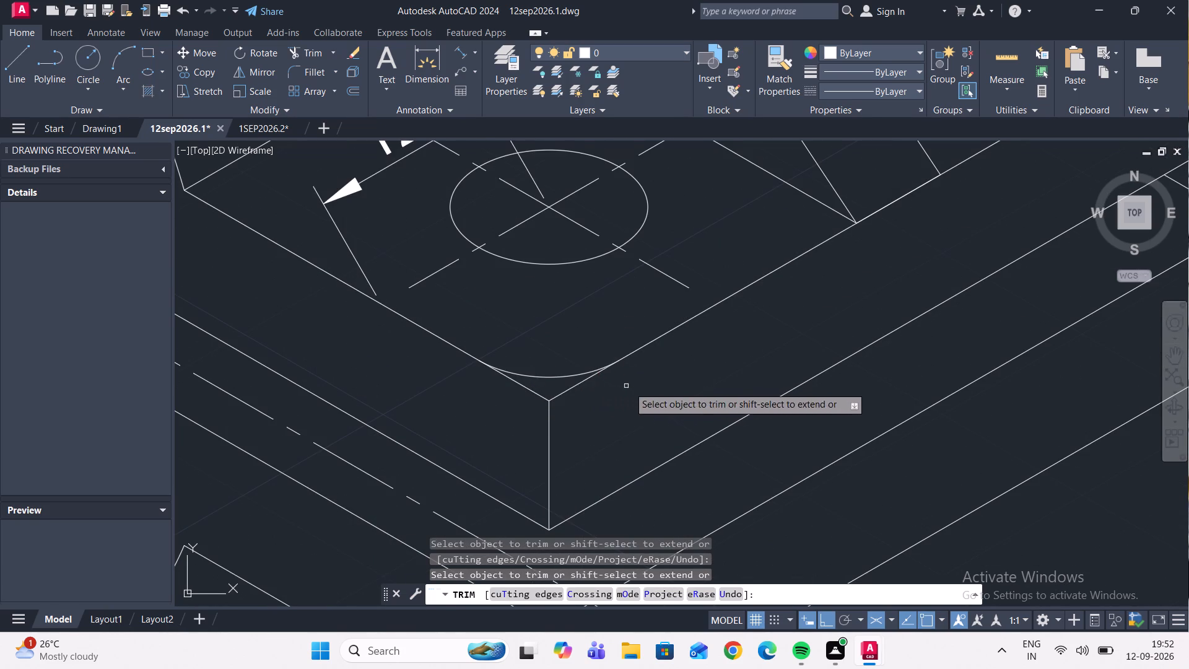
{"action": "middle_click_drag", "start_coordinate": [639, 392], "coordinate": [529, 442]}
{"action": "key", "text": "Escape"}
Draw a 5-unit line from the upper flange's top rear outer corner along the rear edge, continuing 5 units inward parallel to the outer end edge.
{"action": "middle_click_drag", "start_coordinate": [615, 416], "coordinate": [399, 447]}
{"action": "scroll", "coordinate": [434, 447], "scroll_direction": "down", "scroll_amount": 1}
{"action": "middle_click_drag", "start_coordinate": [682, 322], "coordinate": [678, 348]}
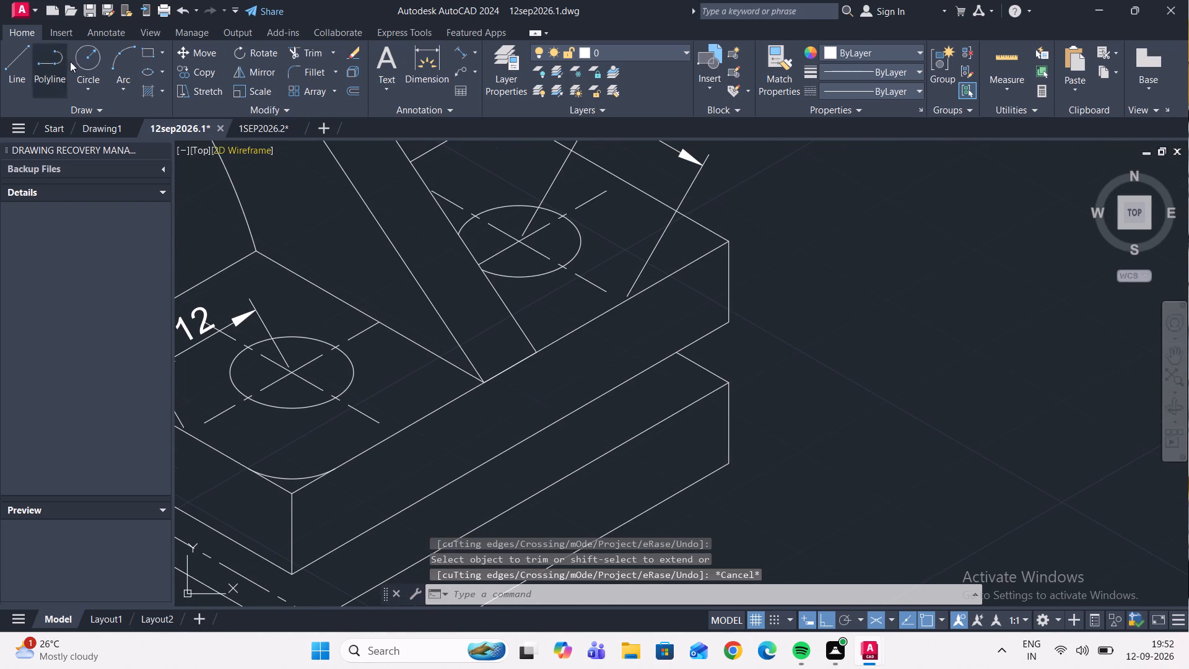
{"action": "left_click", "coordinate": [25, 59]}
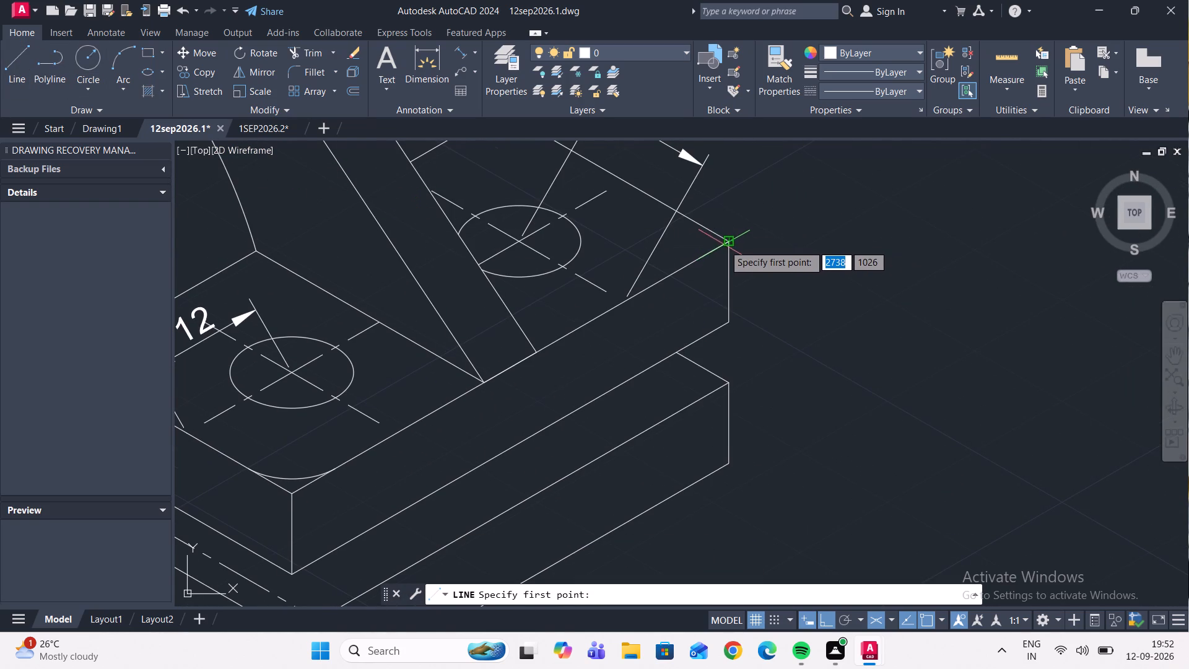
{"action": "scroll", "coordinate": [726, 242], "scroll_direction": "up", "scroll_amount": 2}
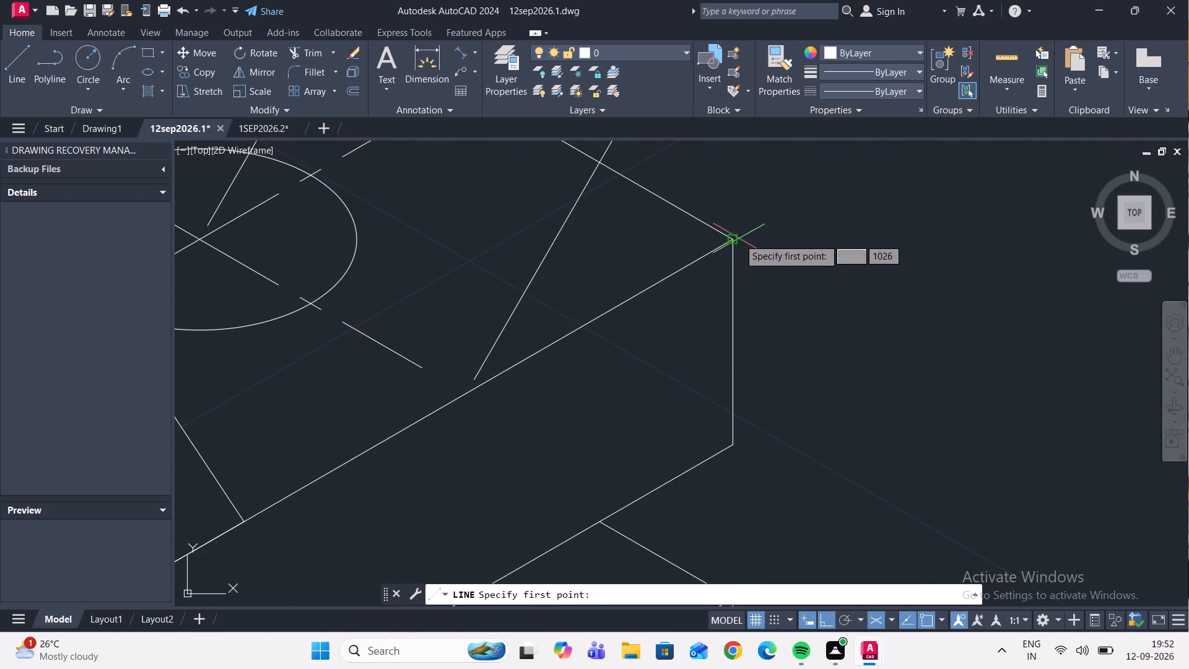
{"action": "left_click", "coordinate": [733, 240]}
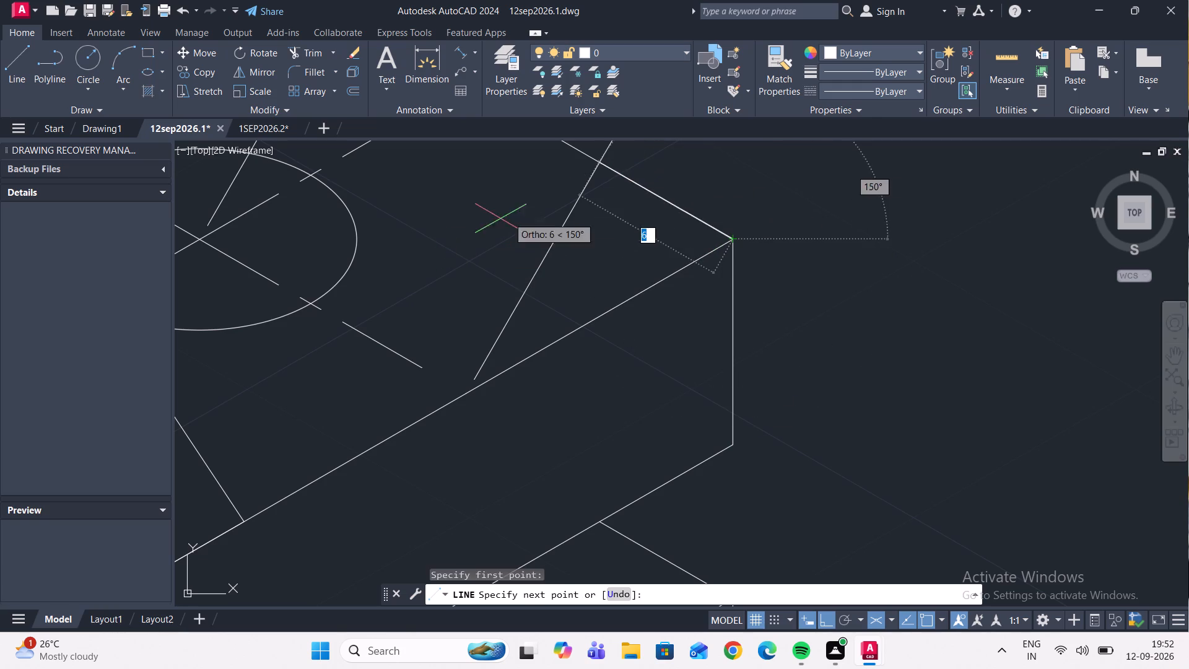
{"action": "scroll", "coordinate": [629, 185], "scroll_direction": "down", "scroll_amount": 1}
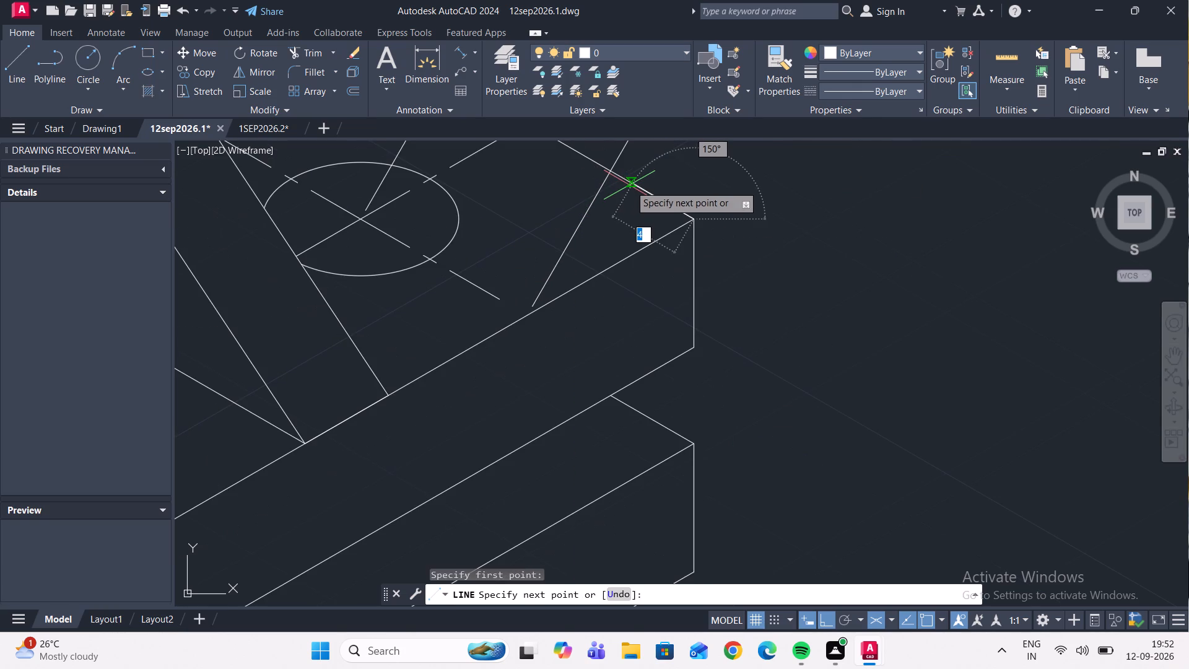
{"action": "key", "text": "5"}
{"action": "key", "text": "Return"}
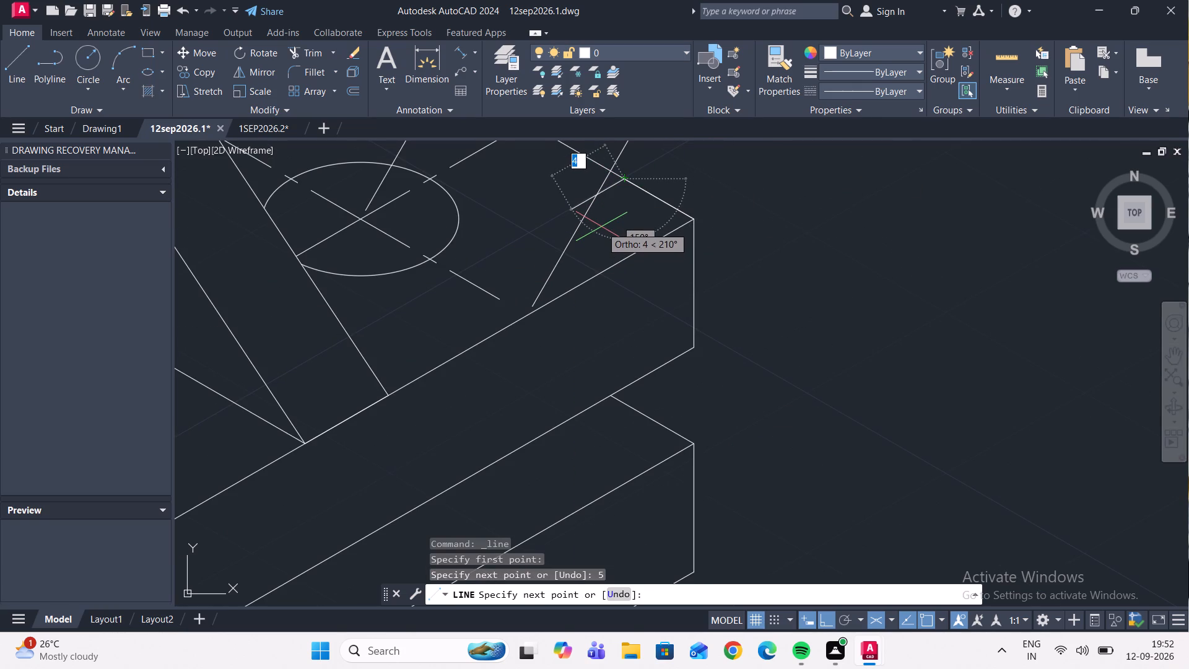
{"action": "key", "text": "5"}
{"action": "key", "text": "Return"}
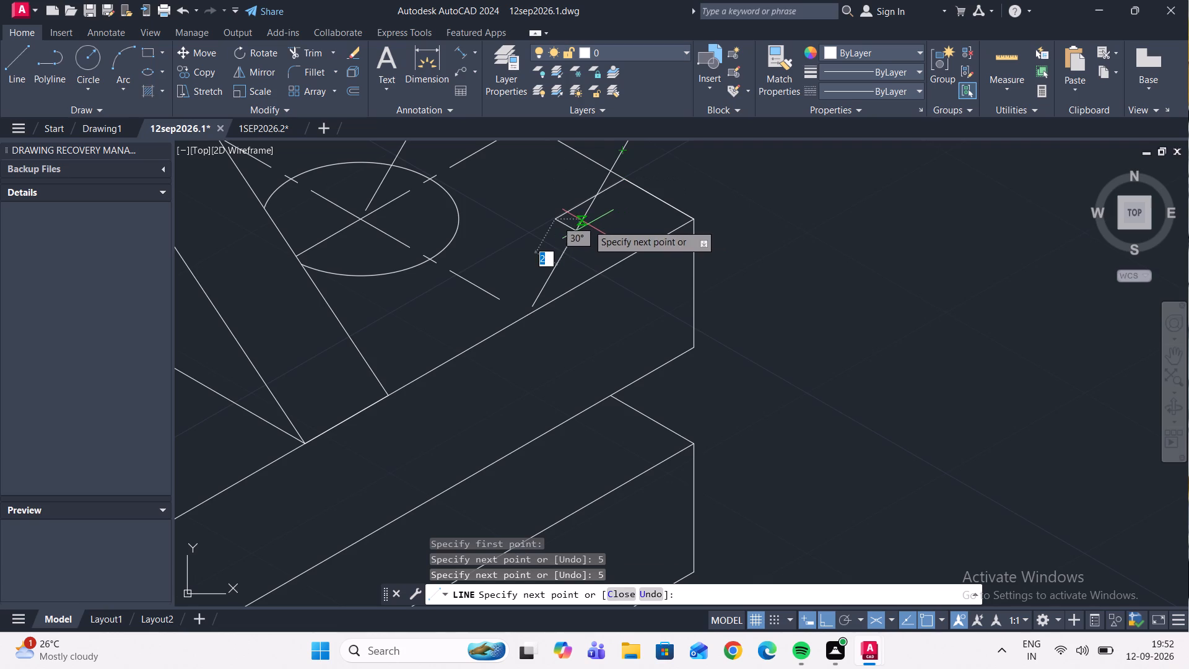
{"action": "key", "text": "Escape"}
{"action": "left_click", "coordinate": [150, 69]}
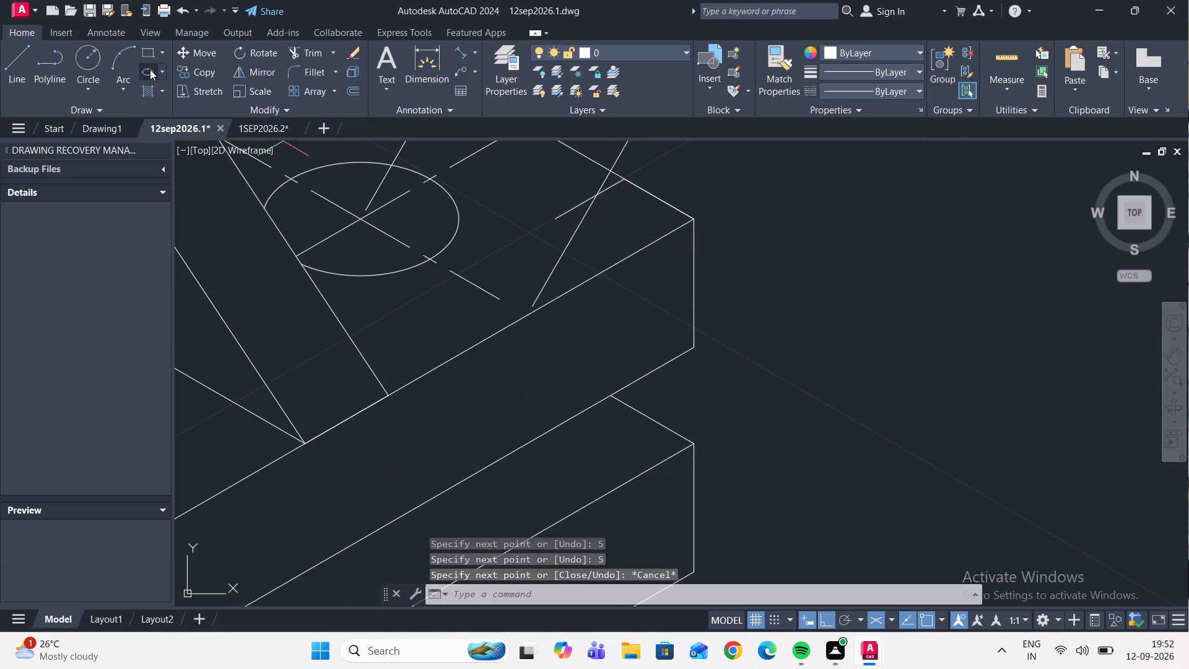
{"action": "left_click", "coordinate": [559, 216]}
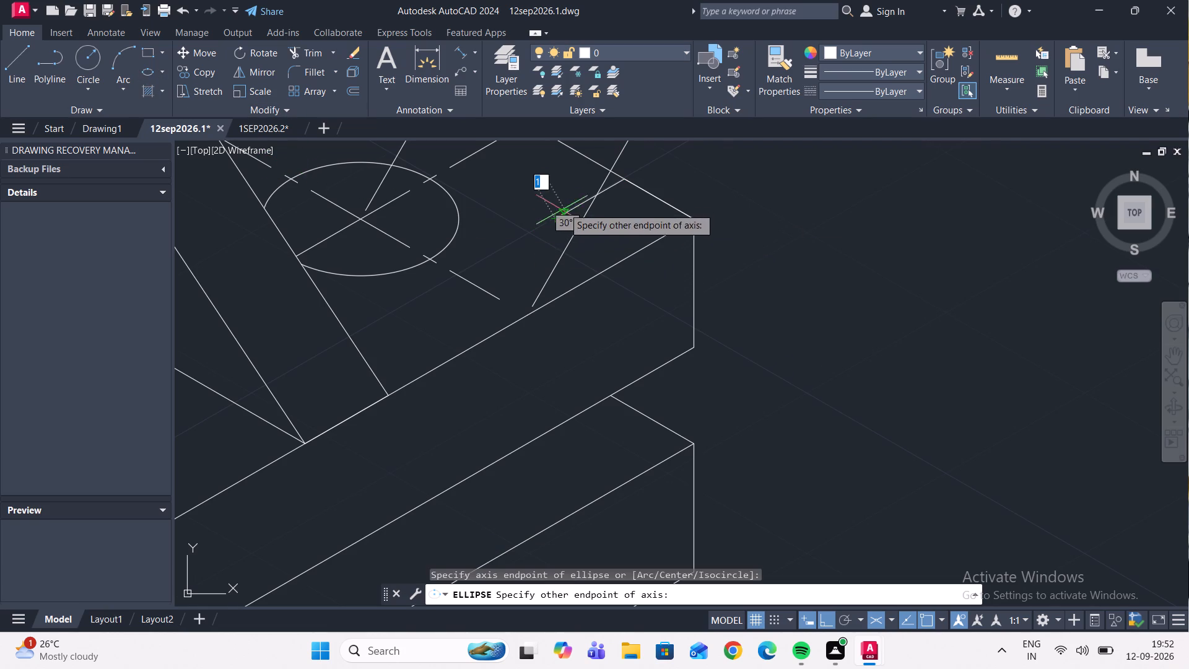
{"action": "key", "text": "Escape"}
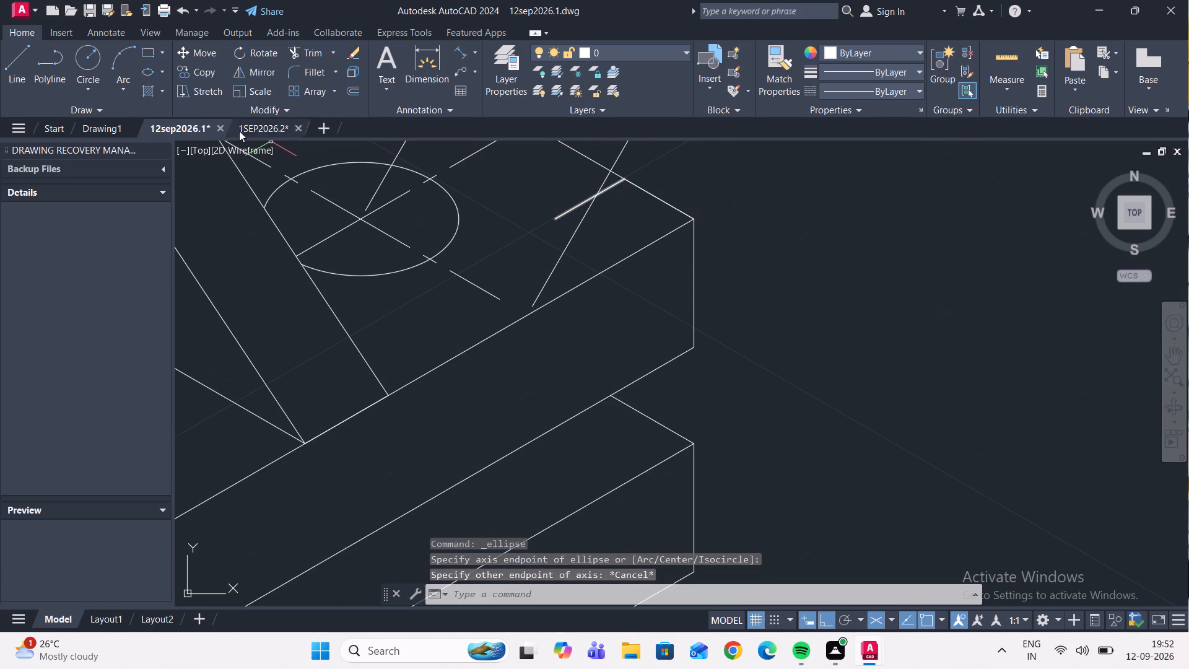
Draw a radius 5 isocircle centred on the inner end of the rear outer corner's construction line.
{"action": "left_click", "coordinate": [156, 73]}
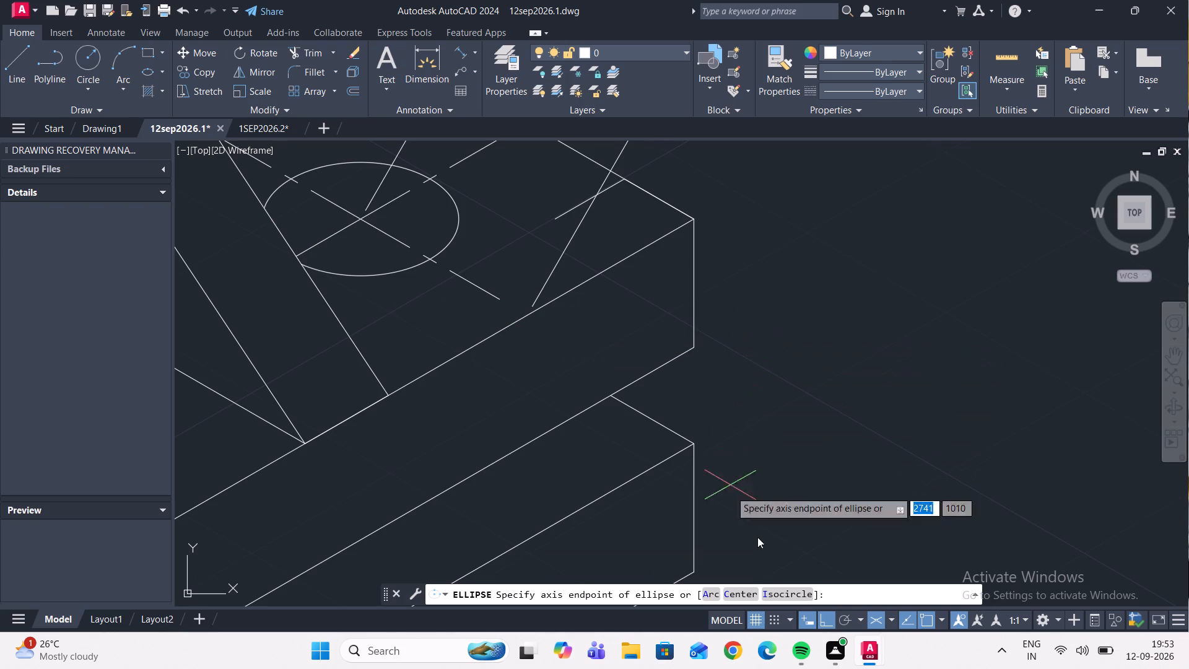
{"action": "left_click", "coordinate": [783, 588]}
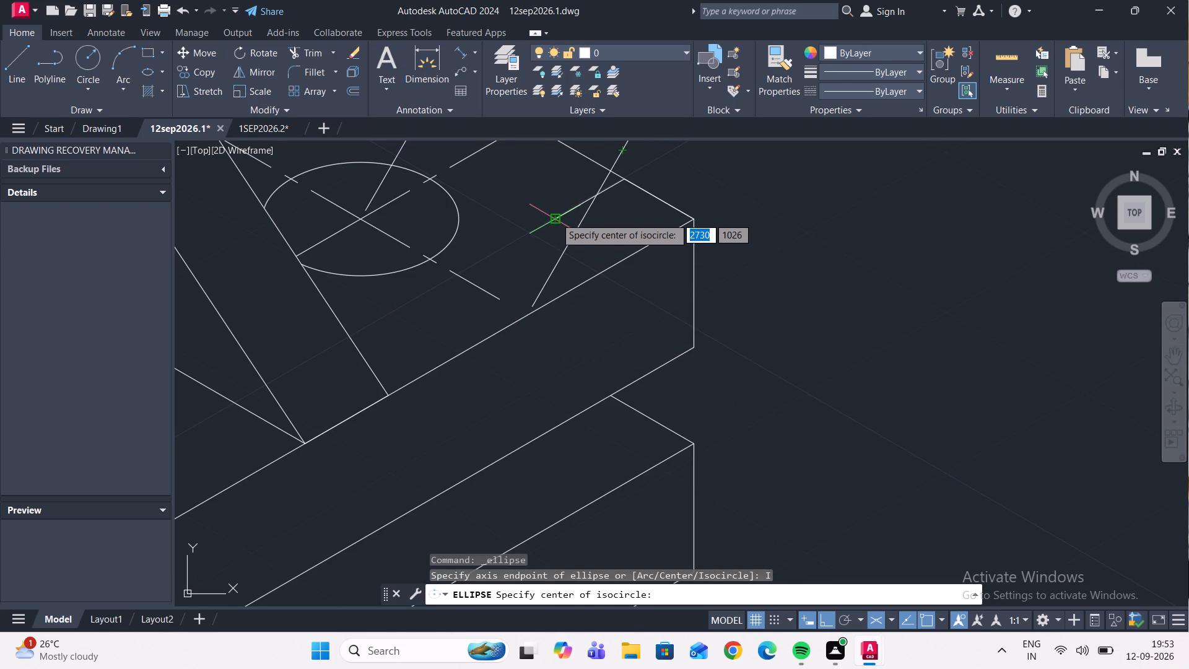
{"action": "left_click", "coordinate": [555, 217]}
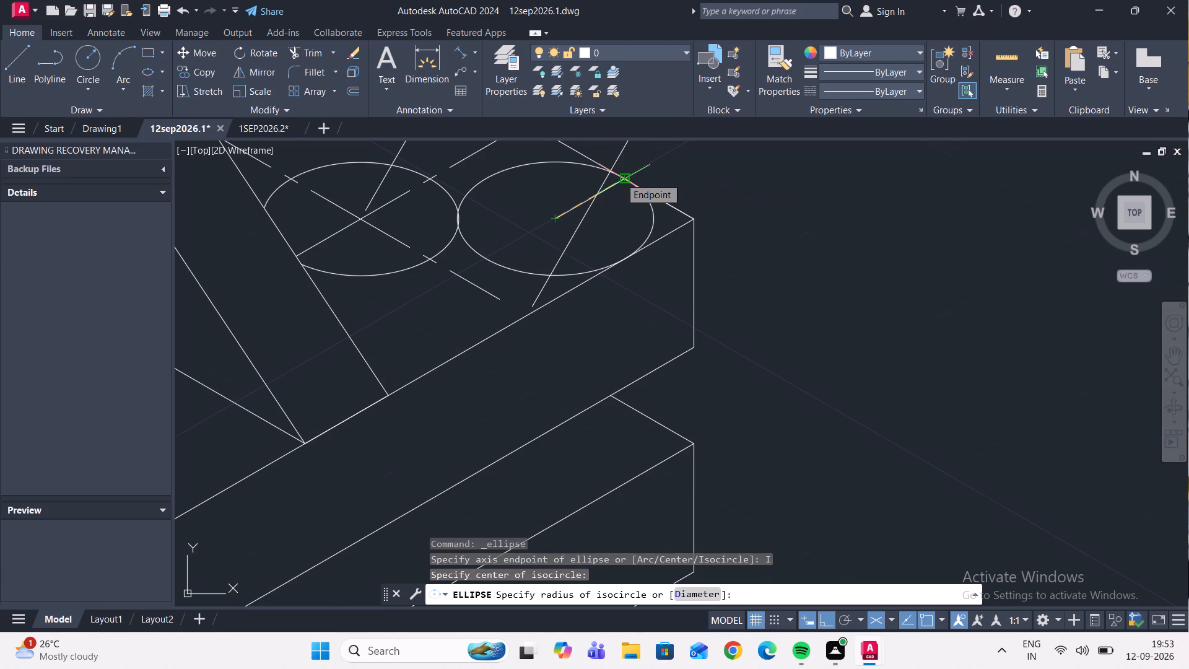
{"action": "key", "text": "5"}
{"action": "key", "text": "Return"}
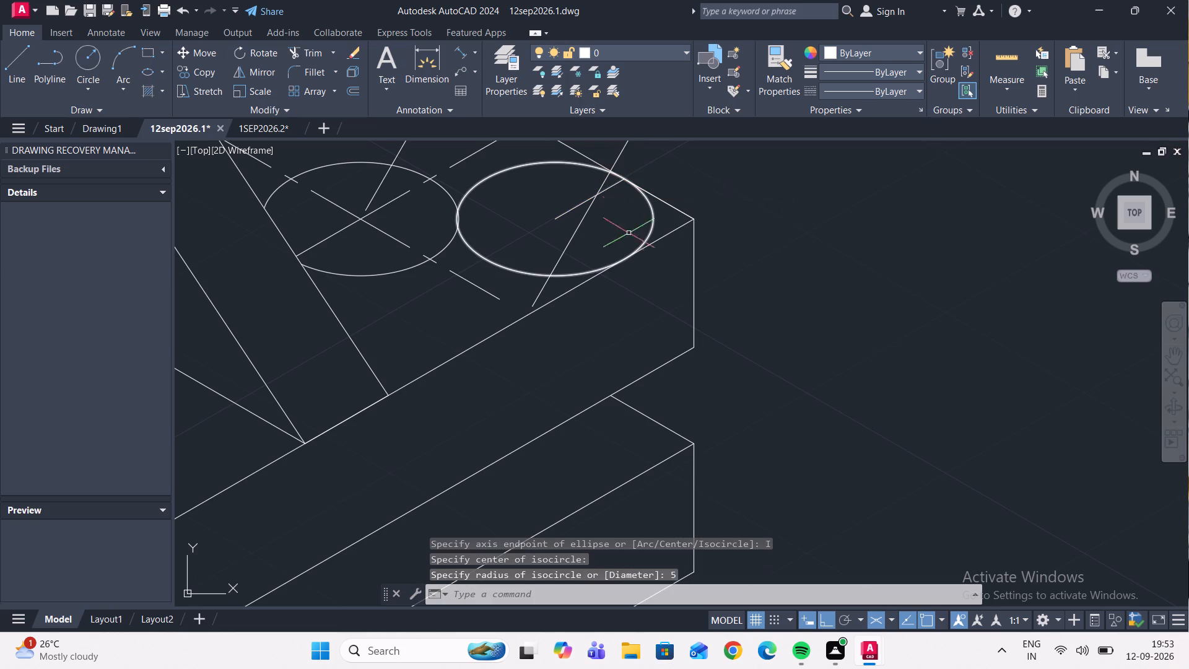
Trim the rear outer corner's top-face isocircle down to the arc joining the two edges, and remove the inner construction line.
{"action": "scroll", "coordinate": [629, 249], "scroll_direction": "down", "scroll_amount": 2}
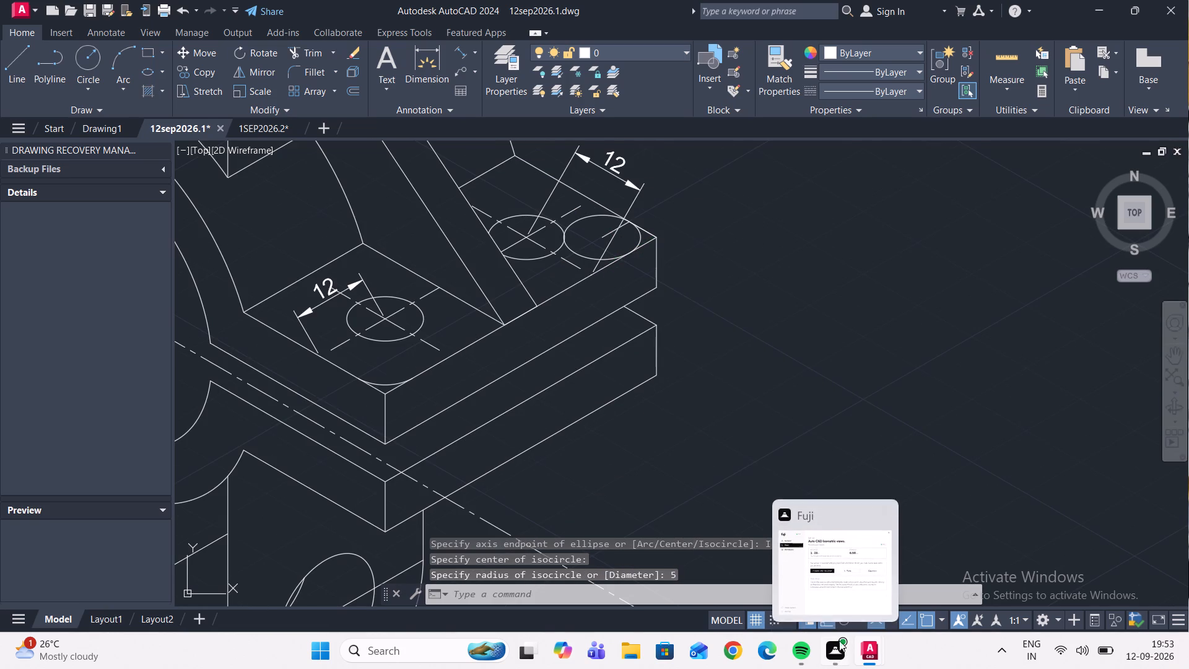
{"action": "scroll", "coordinate": [582, 228], "scroll_direction": "up", "scroll_amount": 1}
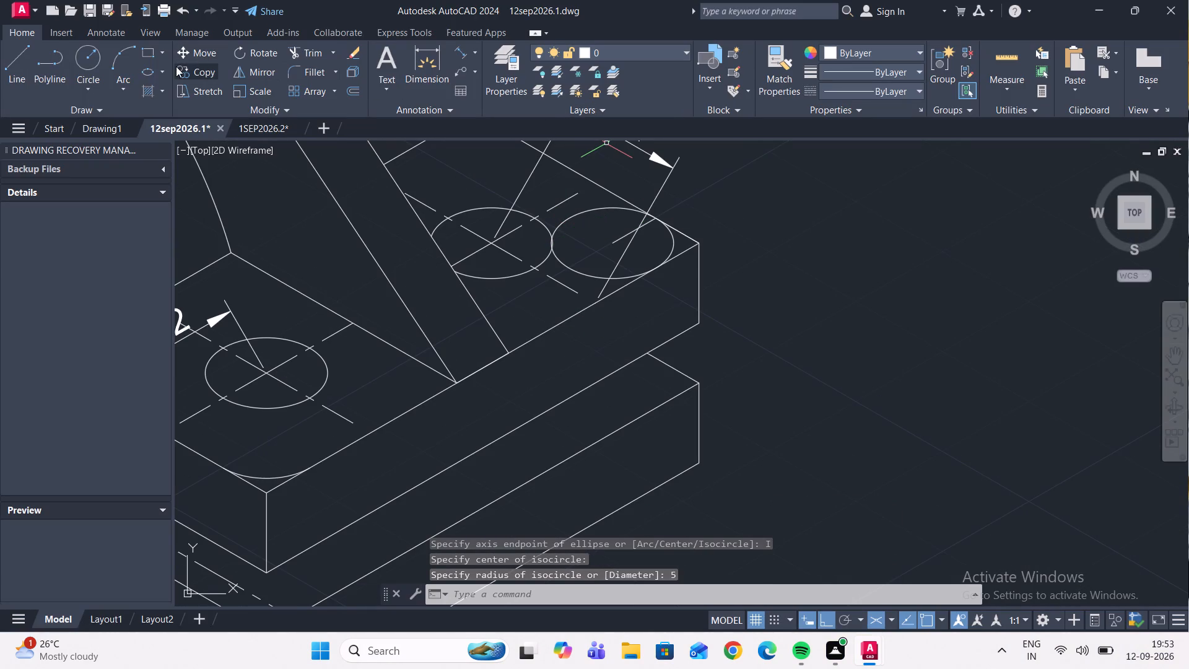
{"action": "left_click", "coordinate": [316, 52]}
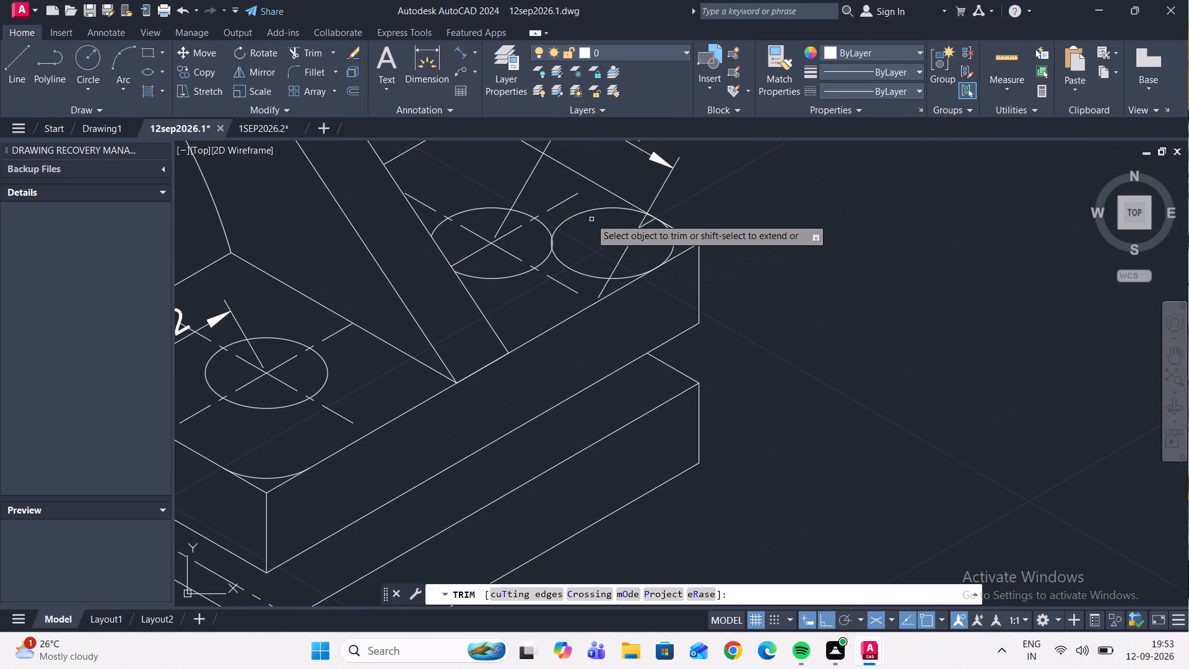
{"action": "left_click", "coordinate": [590, 211]}
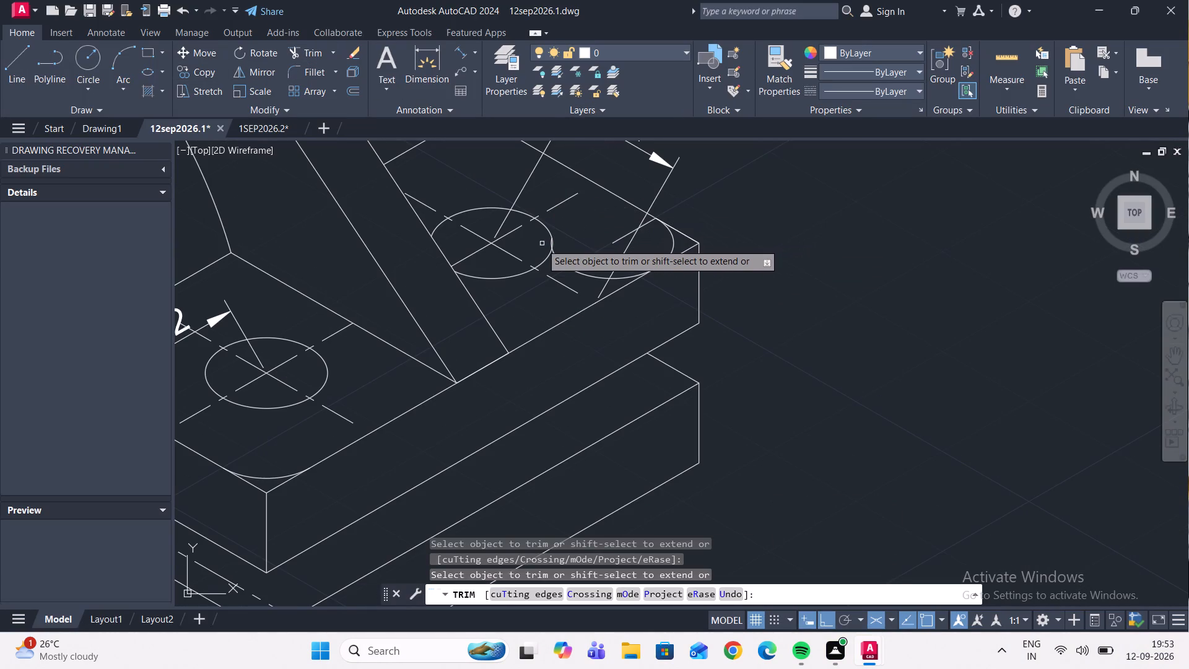
{"action": "scroll", "coordinate": [541, 242], "scroll_direction": "up", "scroll_amount": 3}
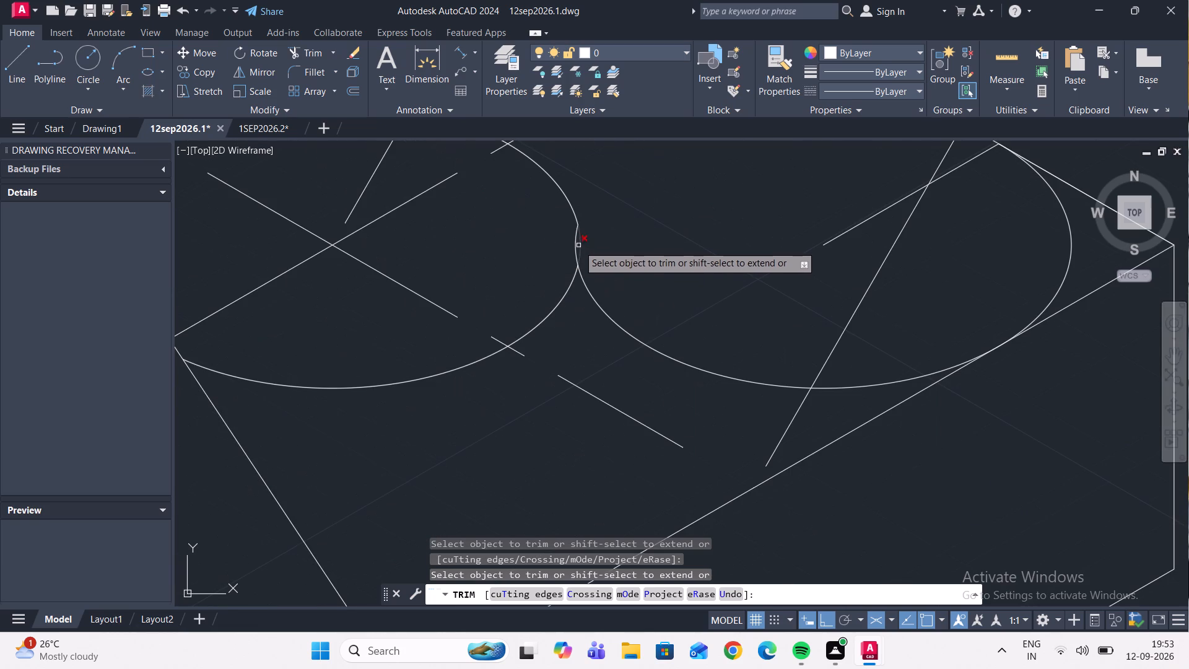
{"action": "left_click", "coordinate": [578, 248]}
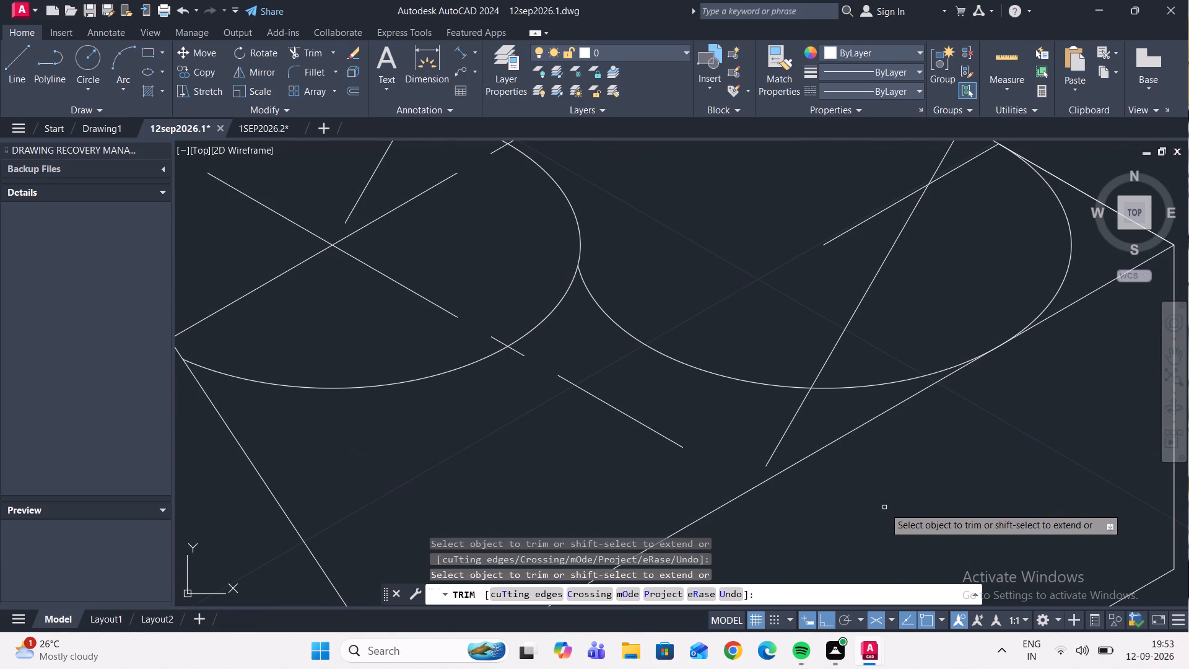
{"action": "left_click", "coordinate": [658, 348]}
{"action": "left_click", "coordinate": [647, 354]}
{"action": "scroll", "coordinate": [650, 352], "scroll_direction": "down", "scroll_amount": 1}
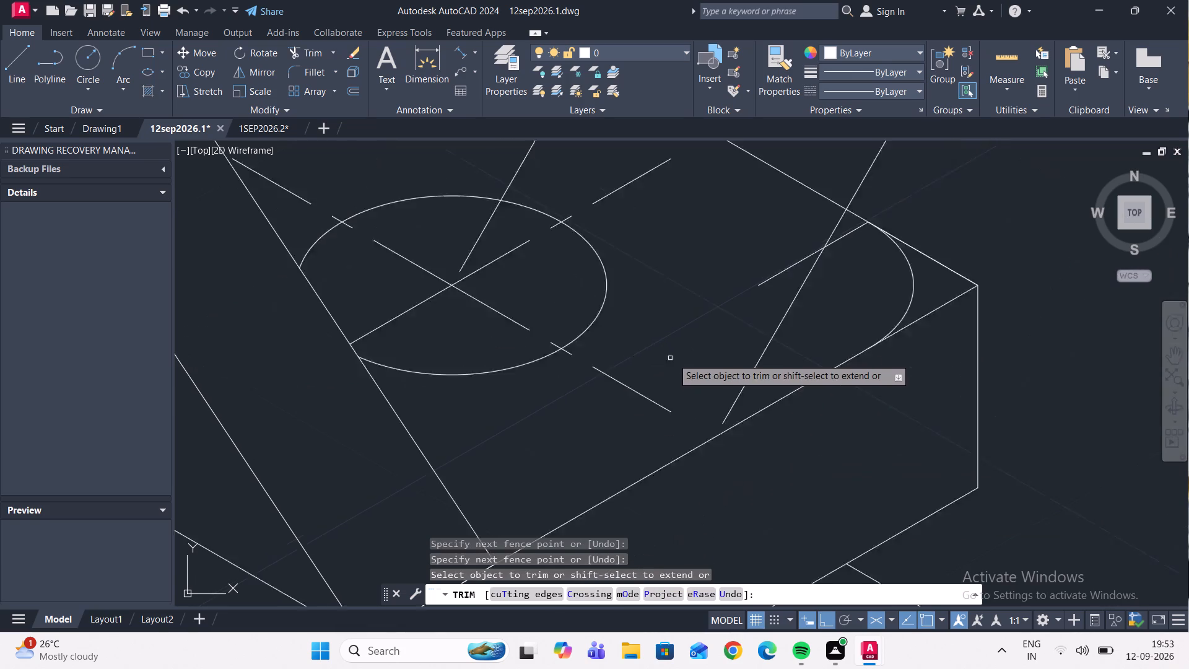
{"action": "scroll", "coordinate": [674, 358], "scroll_direction": "down", "scroll_amount": 2}
{"action": "scroll", "coordinate": [726, 328], "scroll_direction": "up", "scroll_amount": 2}
{"action": "left_click", "coordinate": [721, 321]}
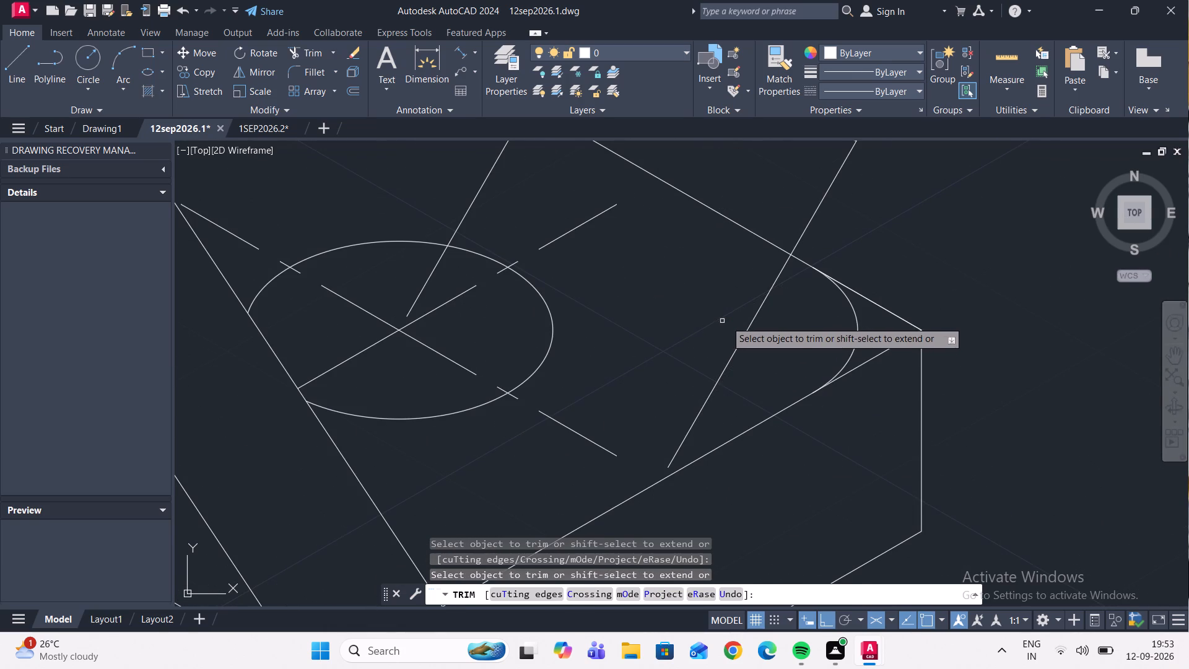
Trim away the upper flange's top-face edge ends and leftover construction line beyond the rear outer corner's arc.
{"action": "scroll", "coordinate": [789, 329], "scroll_direction": "down", "scroll_amount": 3}
{"action": "scroll", "coordinate": [825, 325], "scroll_direction": "up", "scroll_amount": 1}
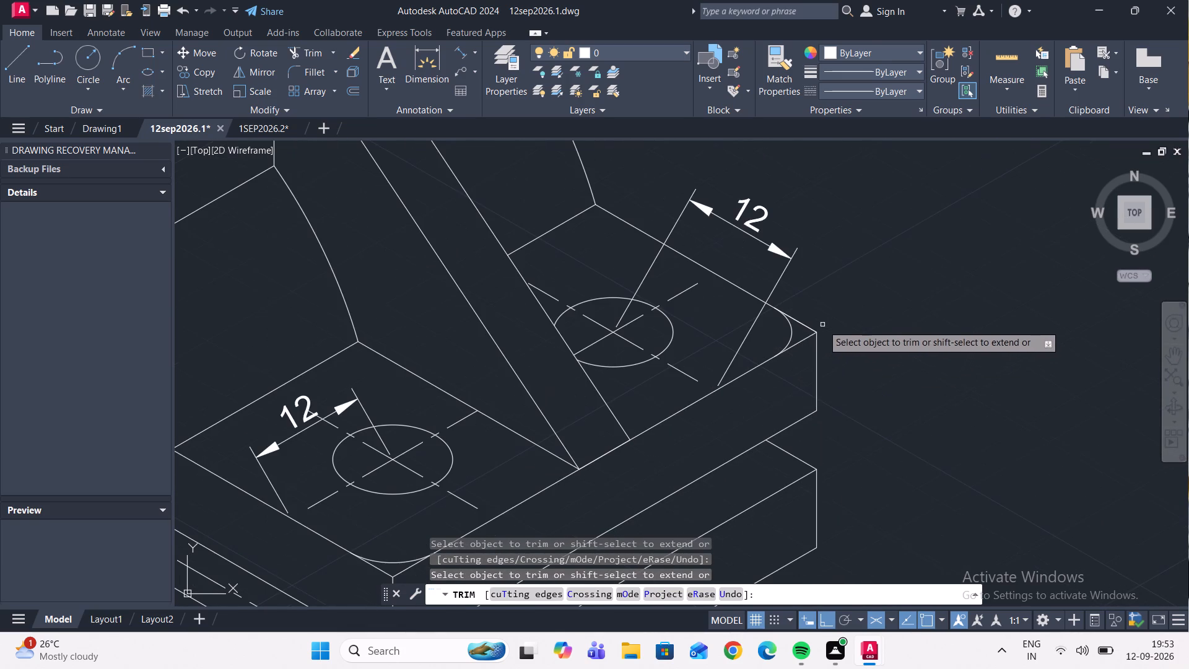
{"action": "left_click", "coordinate": [811, 327]}
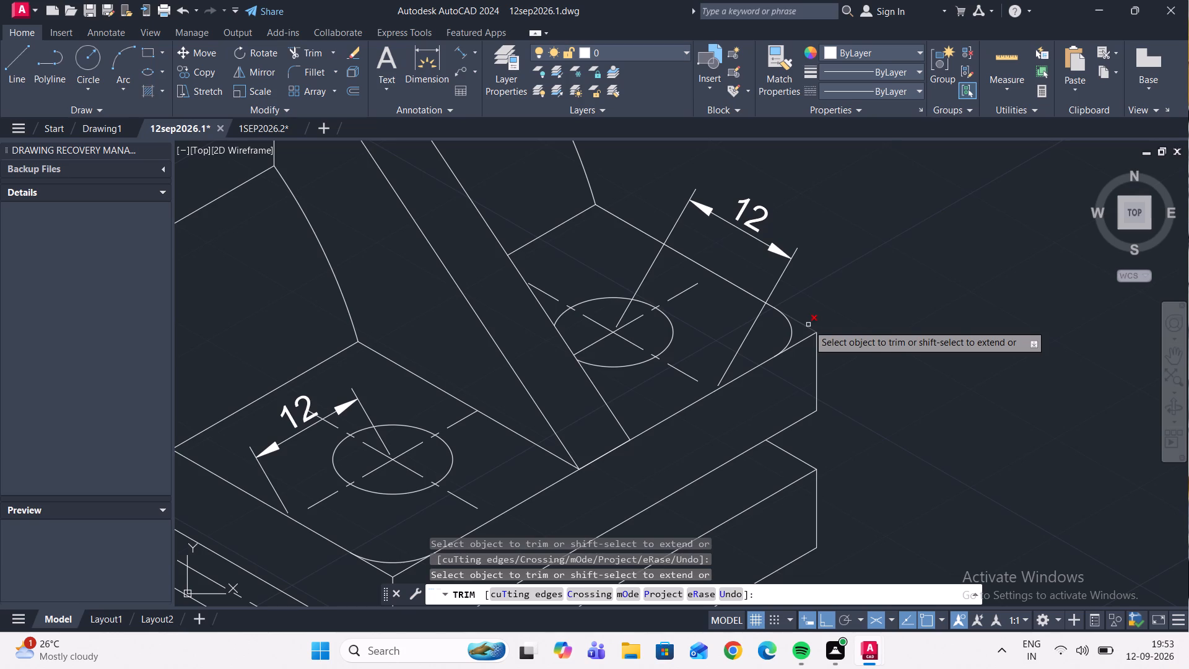
{"action": "left_click", "coordinate": [808, 325]}
{"action": "left_click", "coordinate": [805, 338]}
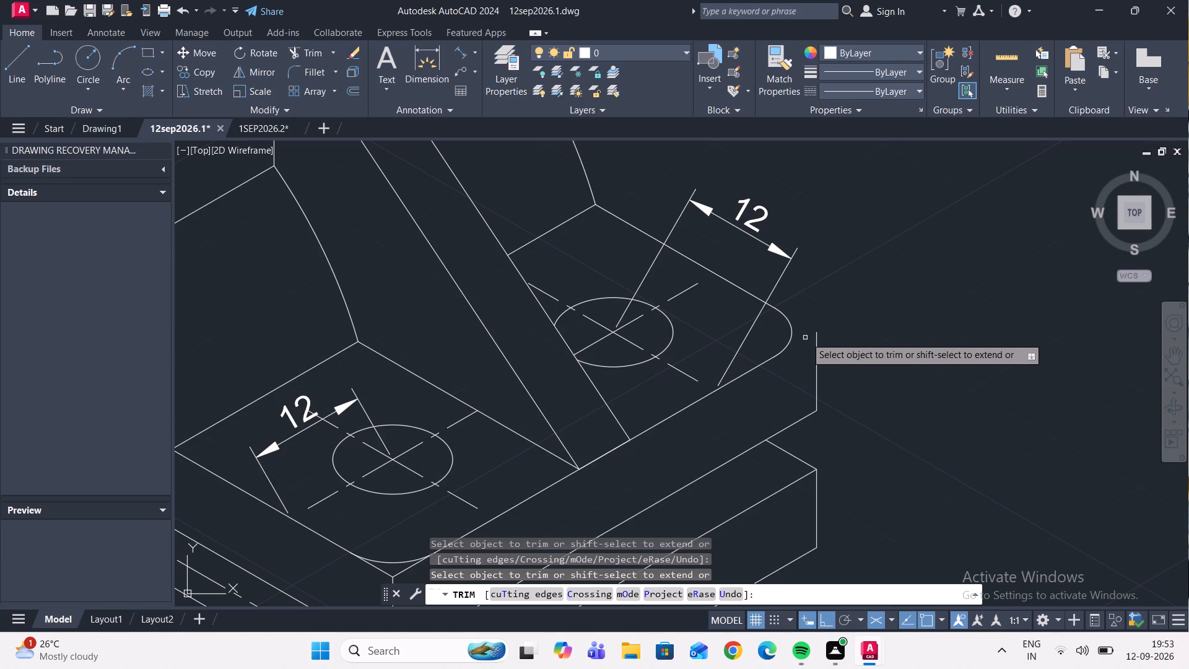
Draw a 5-unit line from the upper flange's bottom rear outer corner along the rear edge direction, continuing 5 units inward parallel to the outer end edge.
{"action": "left_click", "coordinate": [19, 61]}
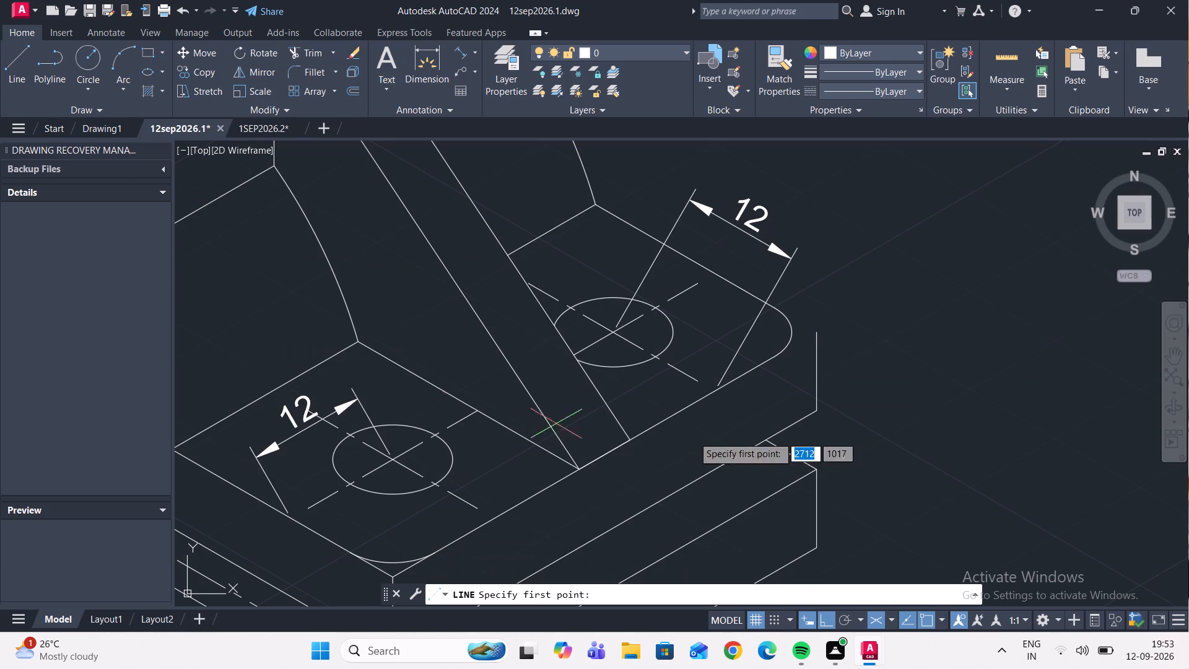
{"action": "left_click", "coordinate": [820, 409]}
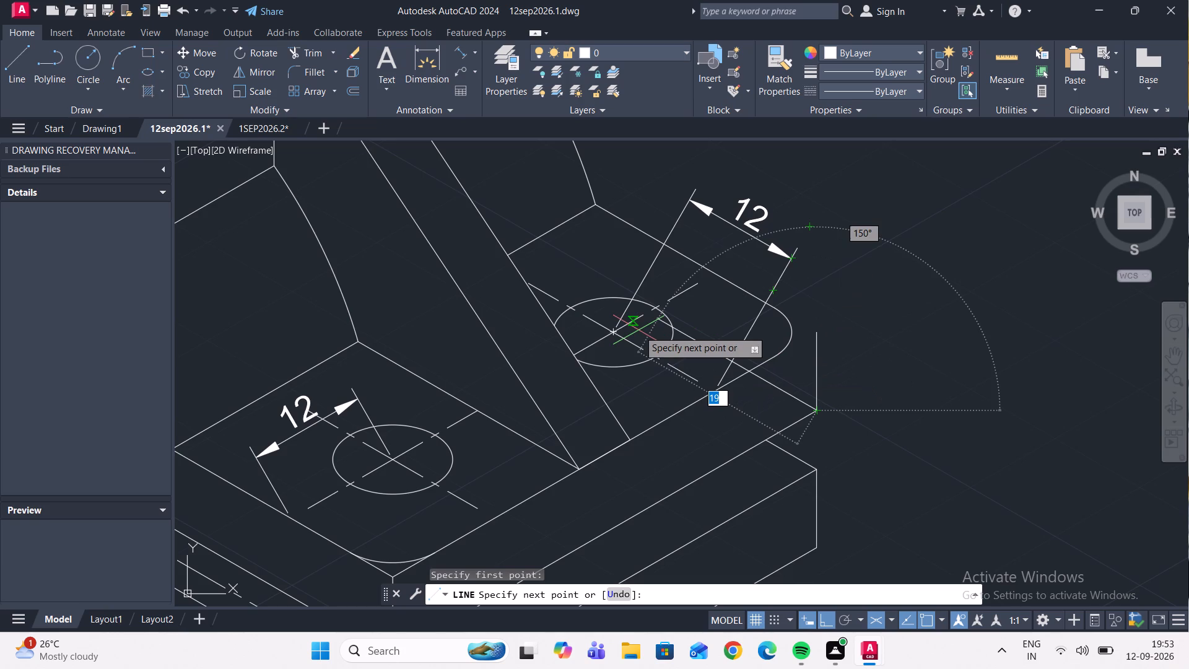
{"action": "key", "text": "5"}
{"action": "key", "text": "Return"}
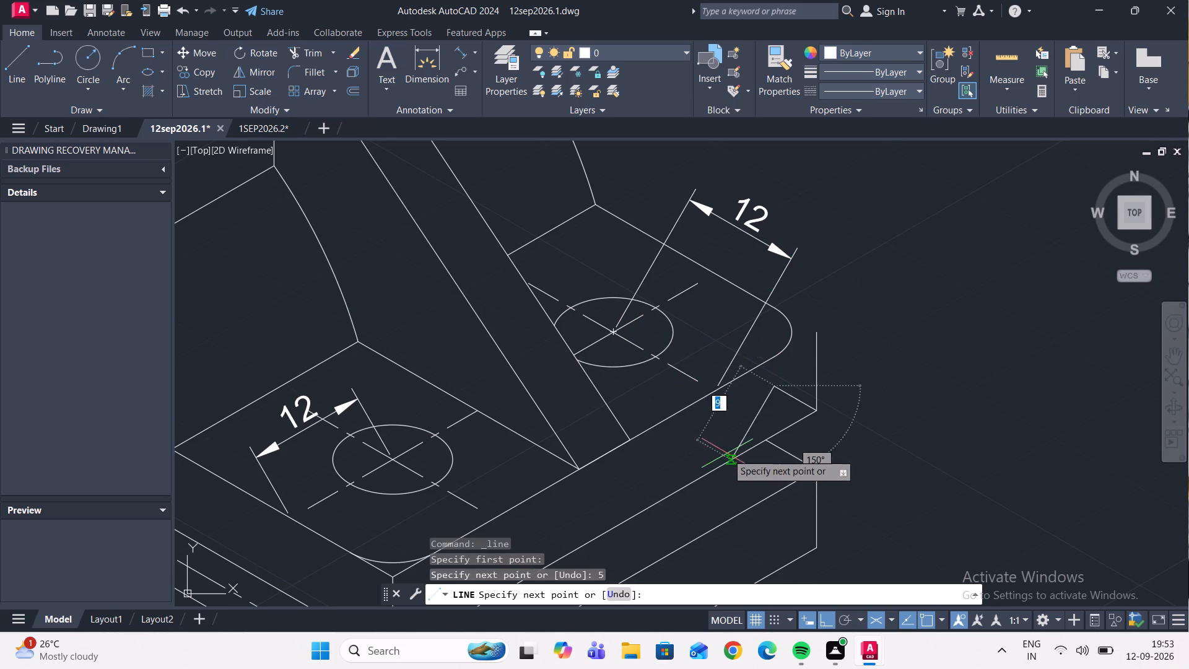
{"action": "key", "text": "5"}
{"action": "key", "text": "Return"}
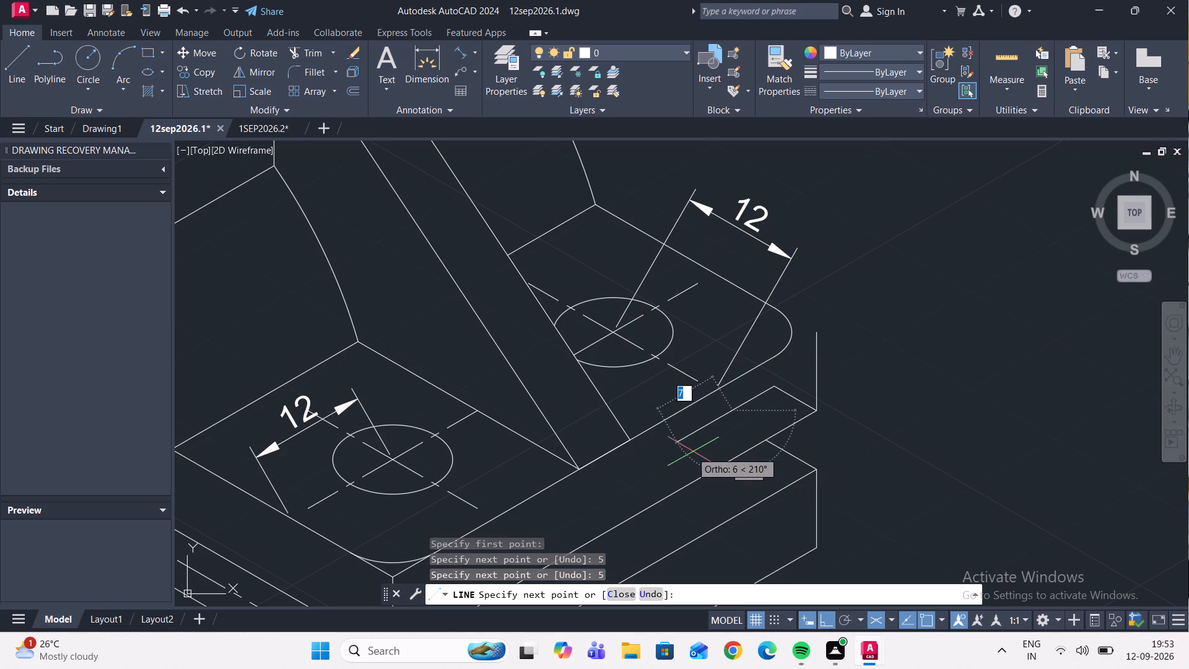
{"action": "key", "text": "Escape"}
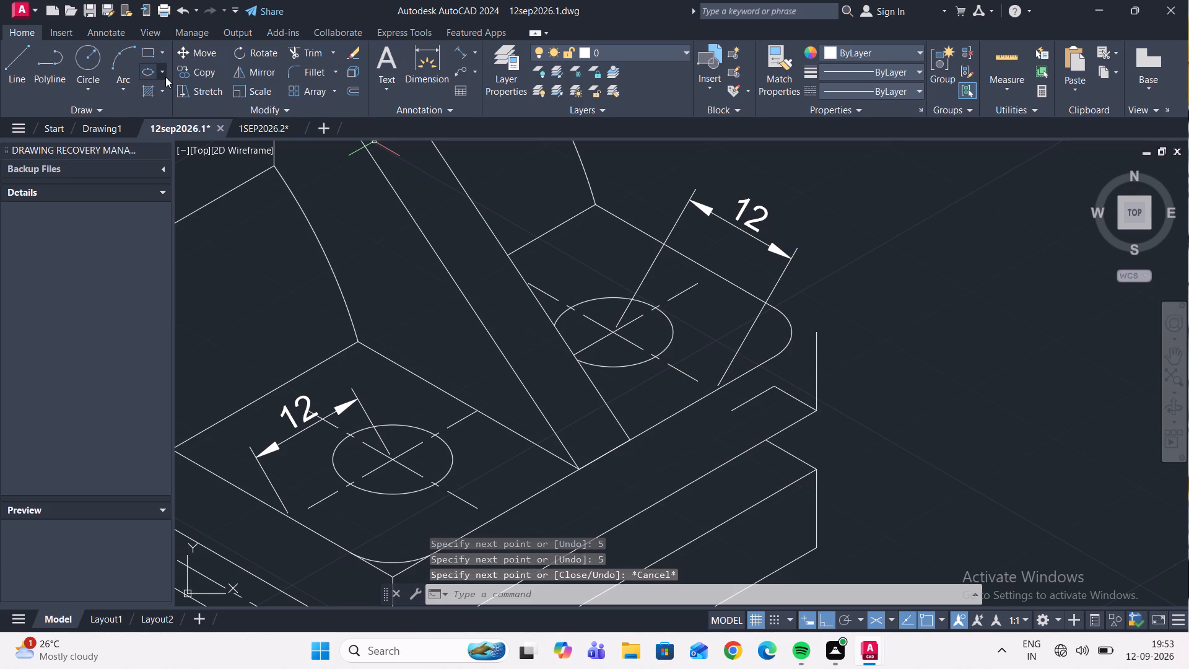
Draw a radius 5 isocircle centred on the inner end of the bottom rear outer corner's construction line.
{"action": "left_click", "coordinate": [165, 72]}
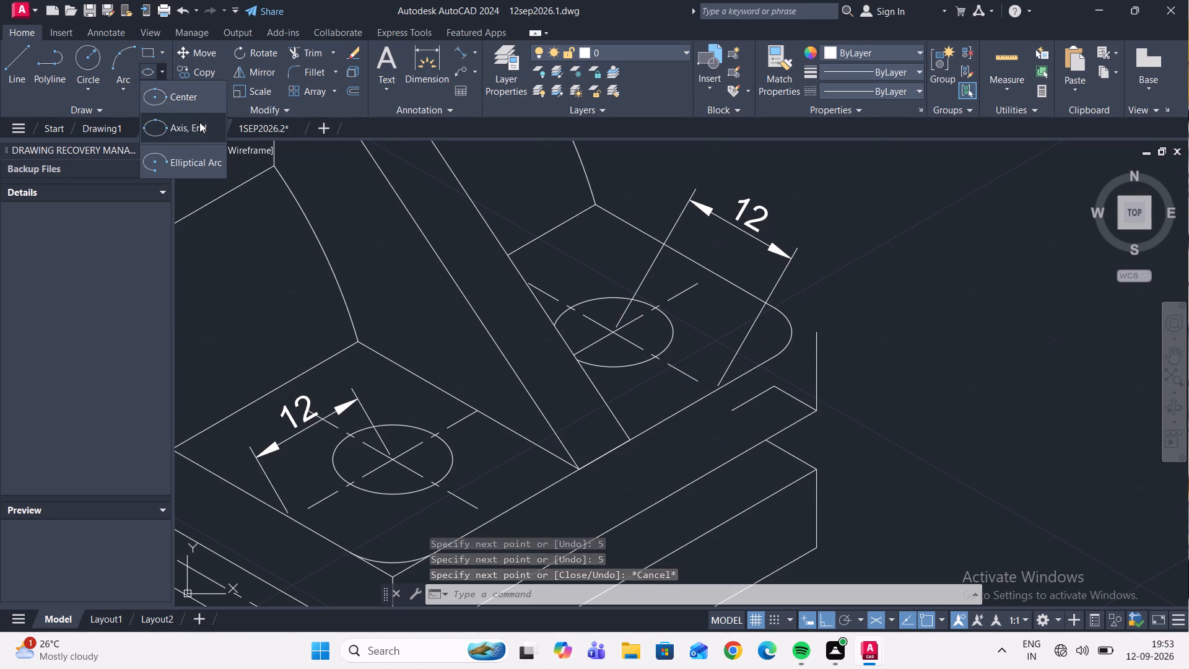
{"action": "left_click", "coordinate": [200, 123]}
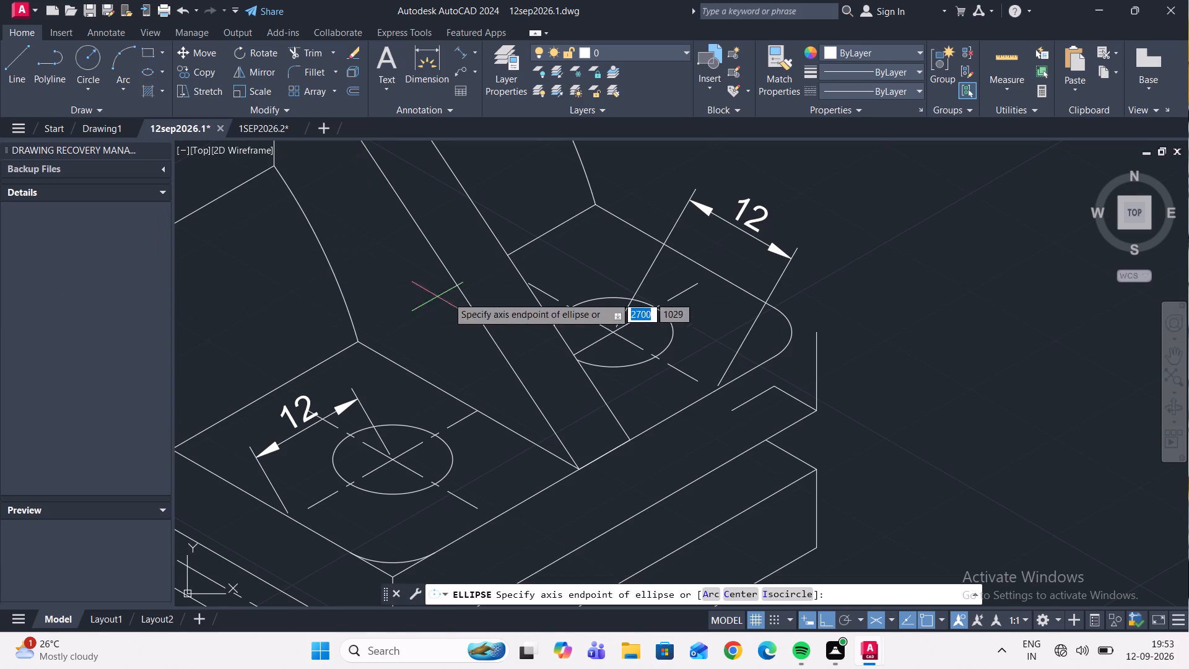
{"action": "left_click", "coordinate": [790, 588]}
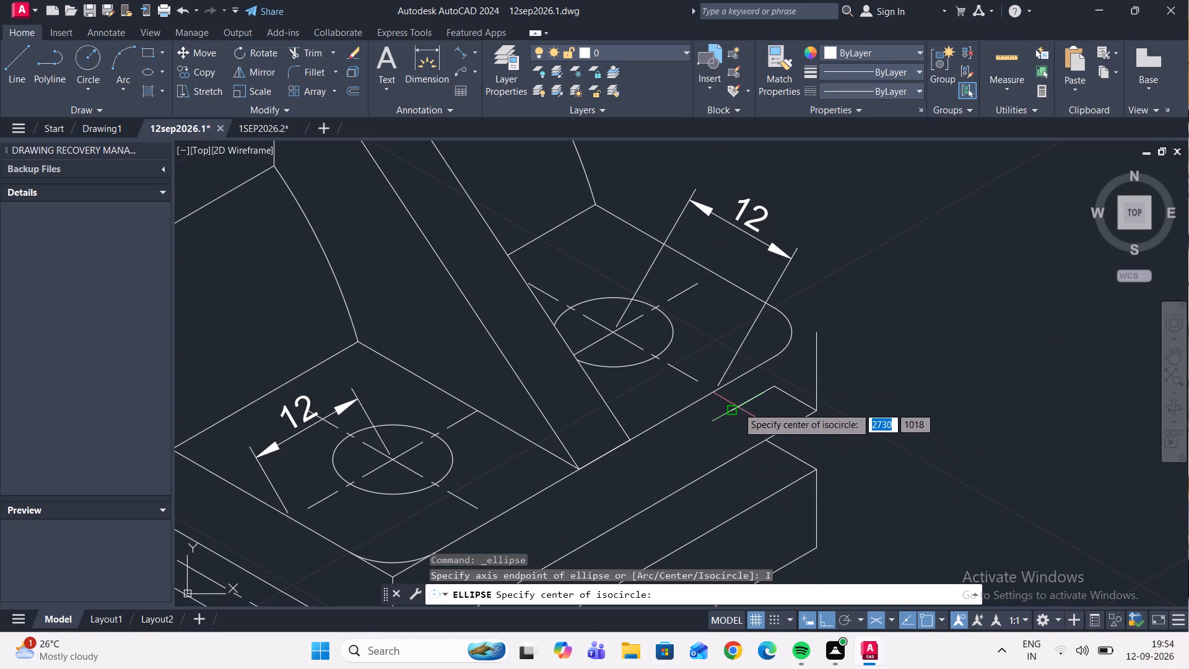
{"action": "left_click", "coordinate": [734, 408]}
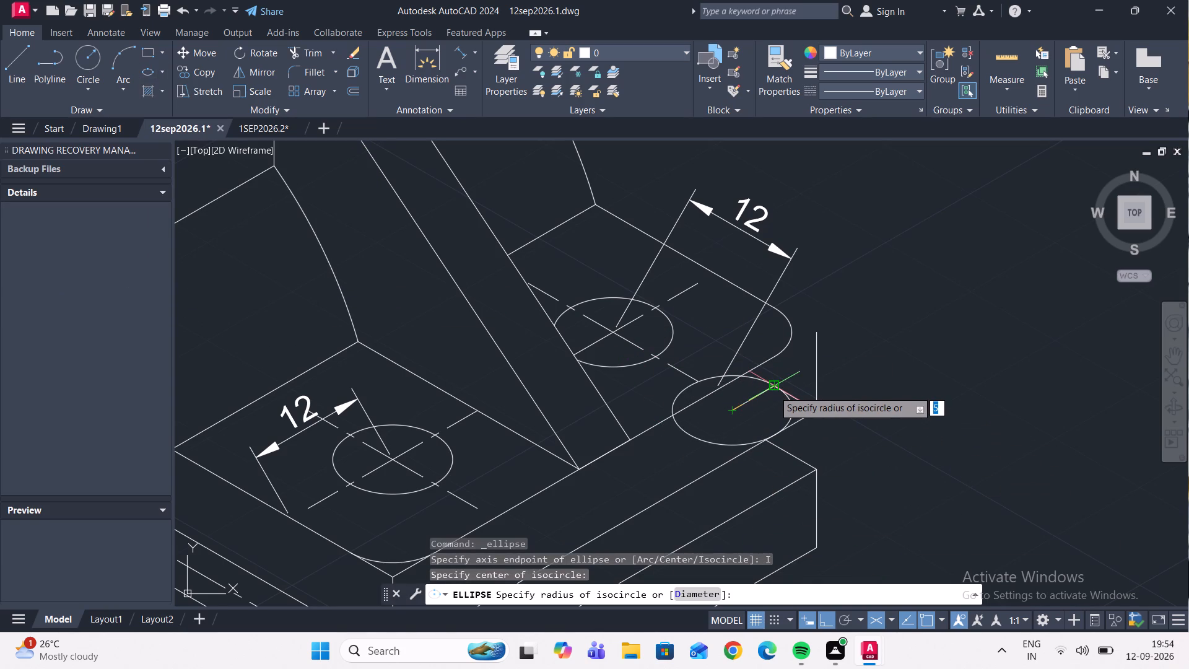
{"action": "key", "text": "5"}
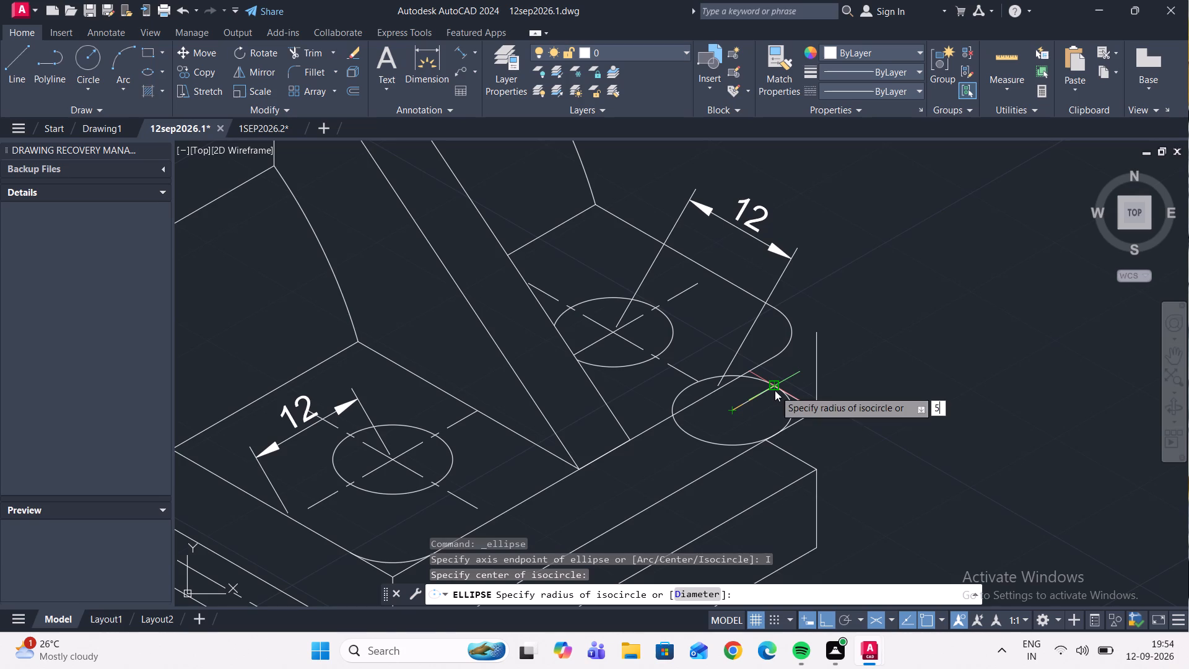
{"action": "key", "text": "Return"}
Trim the bottom rear outer corner's isocircle down to its outer arc and remove the inner construction line.
{"action": "scroll", "coordinate": [772, 383], "scroll_direction": "up", "scroll_amount": 1}
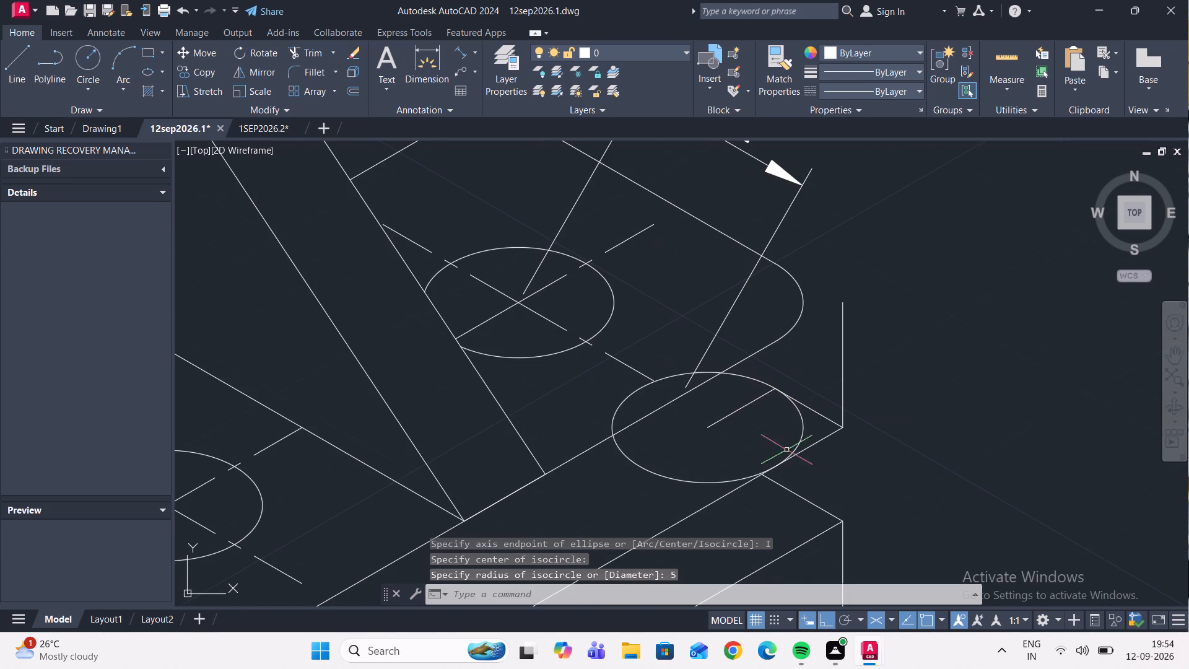
{"action": "left_click", "coordinate": [316, 48]}
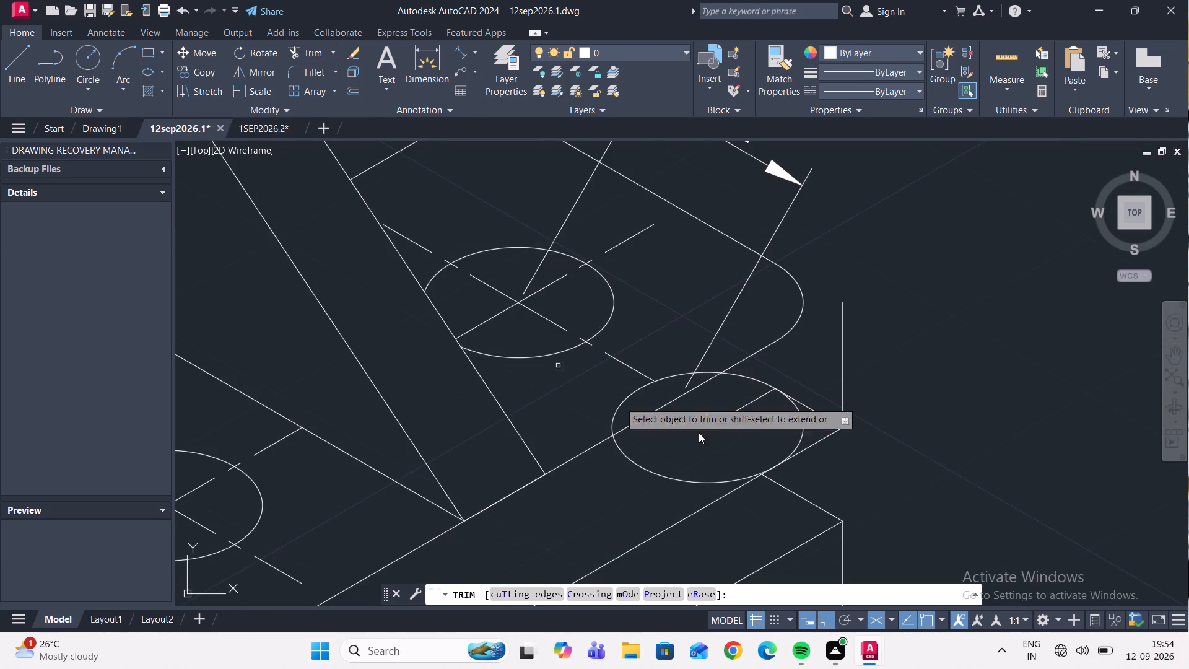
{"action": "left_click", "coordinate": [622, 399]}
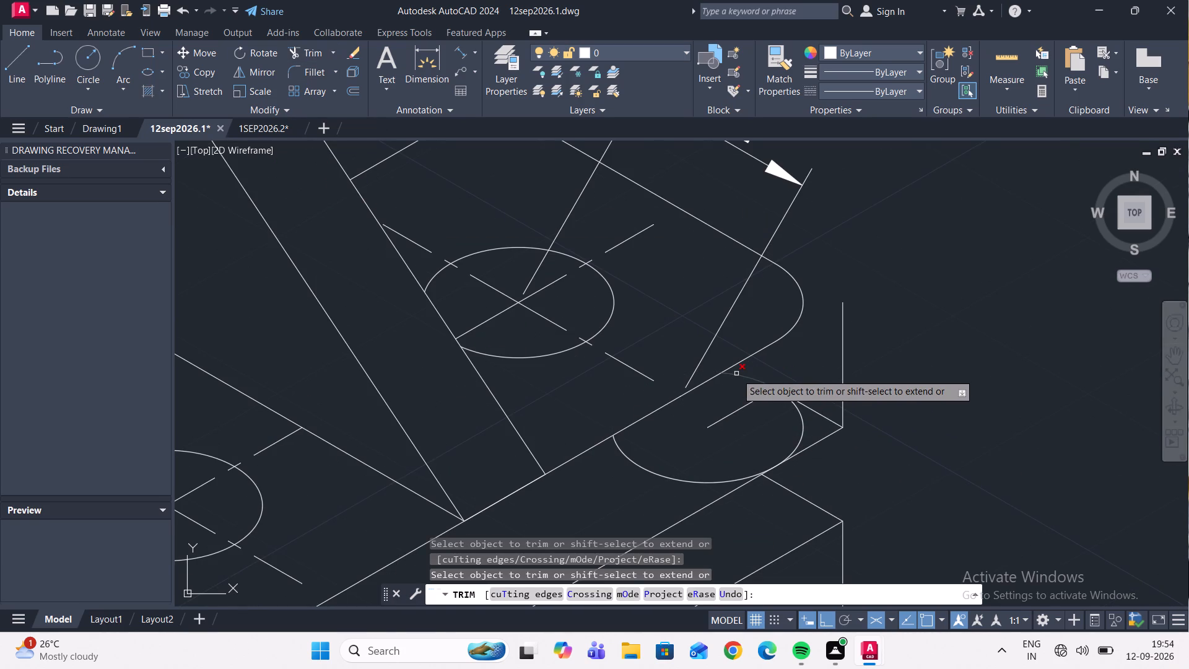
{"action": "left_click", "coordinate": [737, 374]}
{"action": "left_click", "coordinate": [627, 455]}
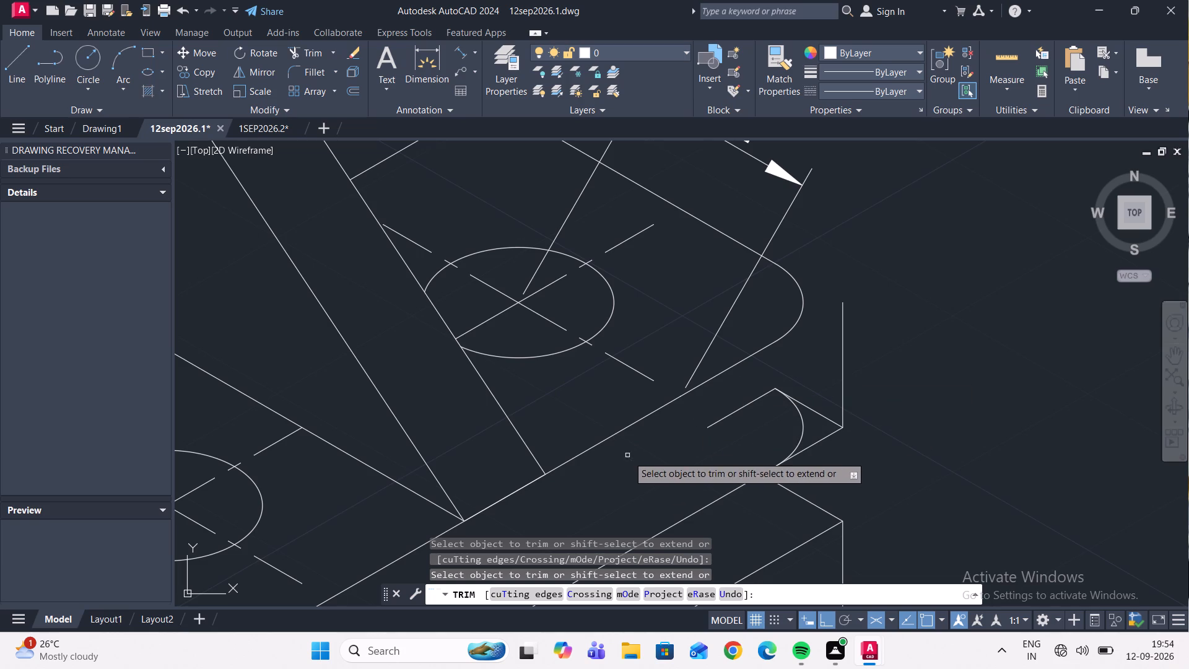
{"action": "left_click", "coordinate": [734, 411]}
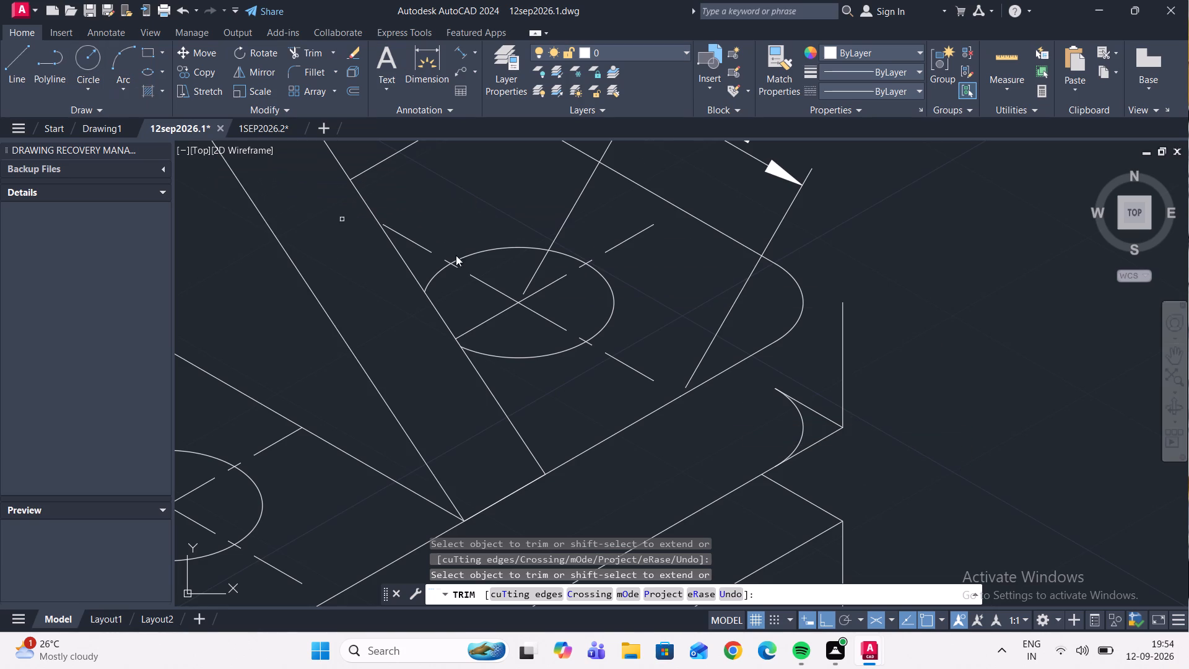
Remove the upper flange's vertical rear outer corner edge, plus the remaining construction line and bottom edge end beyond the arc.
{"action": "scroll", "coordinate": [666, 307], "scroll_direction": "down", "scroll_amount": 2}
{"action": "scroll", "coordinate": [712, 341], "scroll_direction": "up", "scroll_amount": 2}
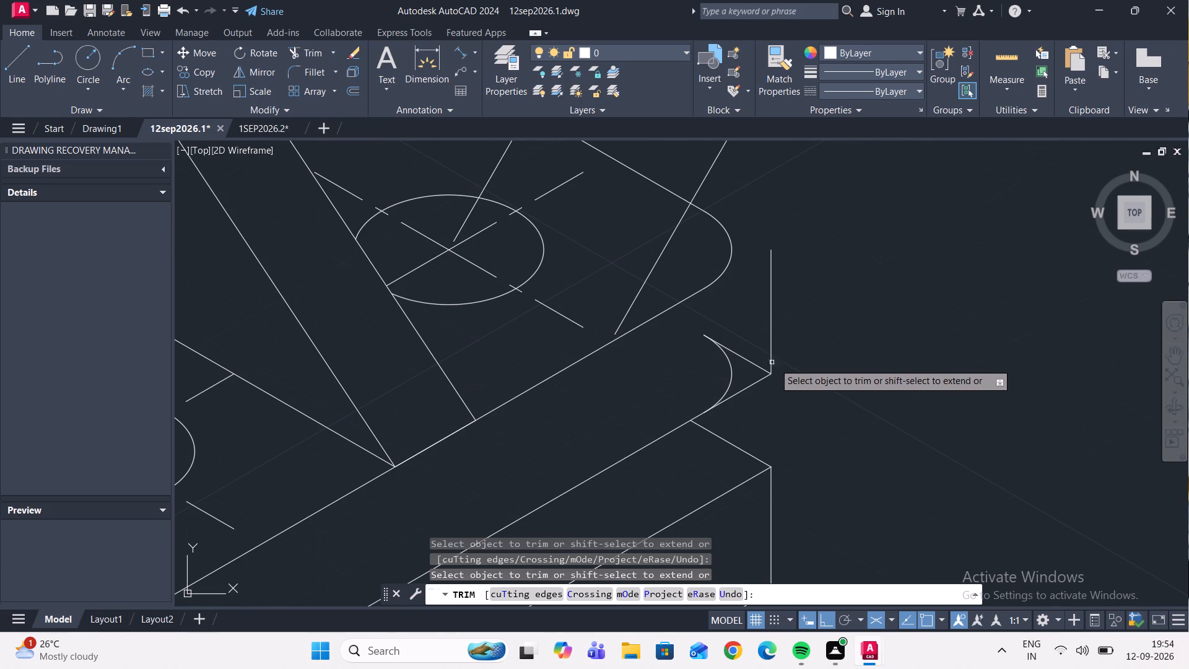
{"action": "left_click", "coordinate": [771, 310]}
{"action": "scroll", "coordinate": [771, 310], "scroll_direction": "down", "scroll_amount": 1}
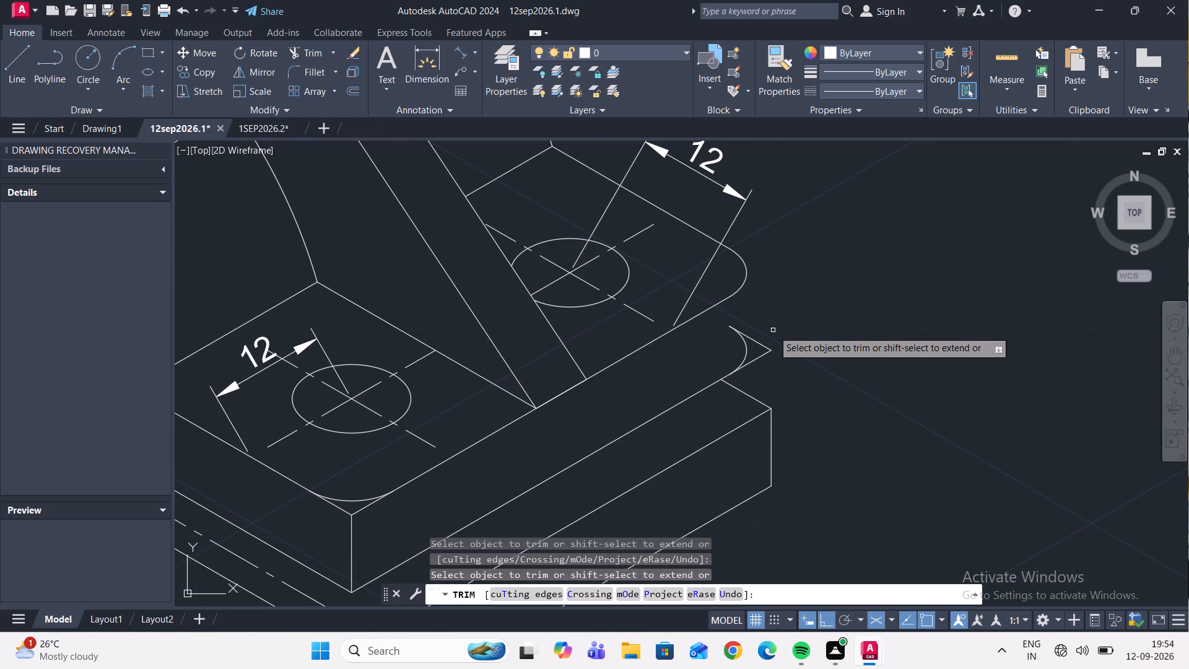
{"action": "left_click", "coordinate": [764, 343]}
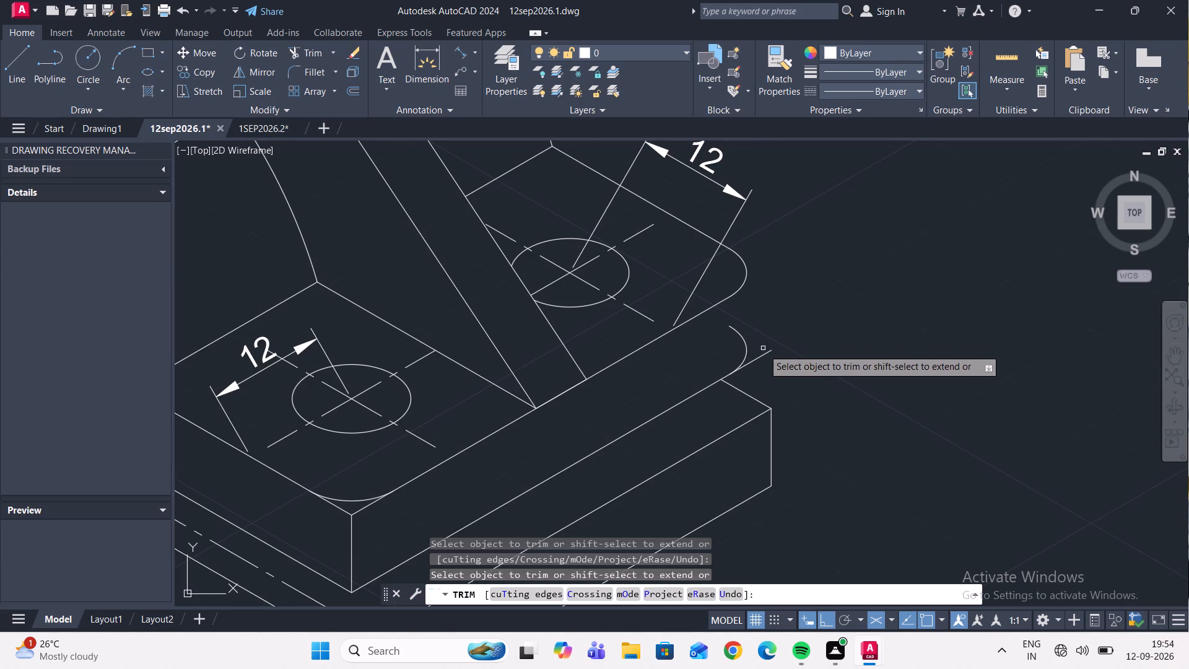
{"action": "left_click", "coordinate": [763, 355]}
Trim the top-face edge ends beyond the upper flange's front corner arc and remove the vertical edge below that corner.
{"action": "scroll", "coordinate": [757, 366], "scroll_direction": "down", "scroll_amount": 2}
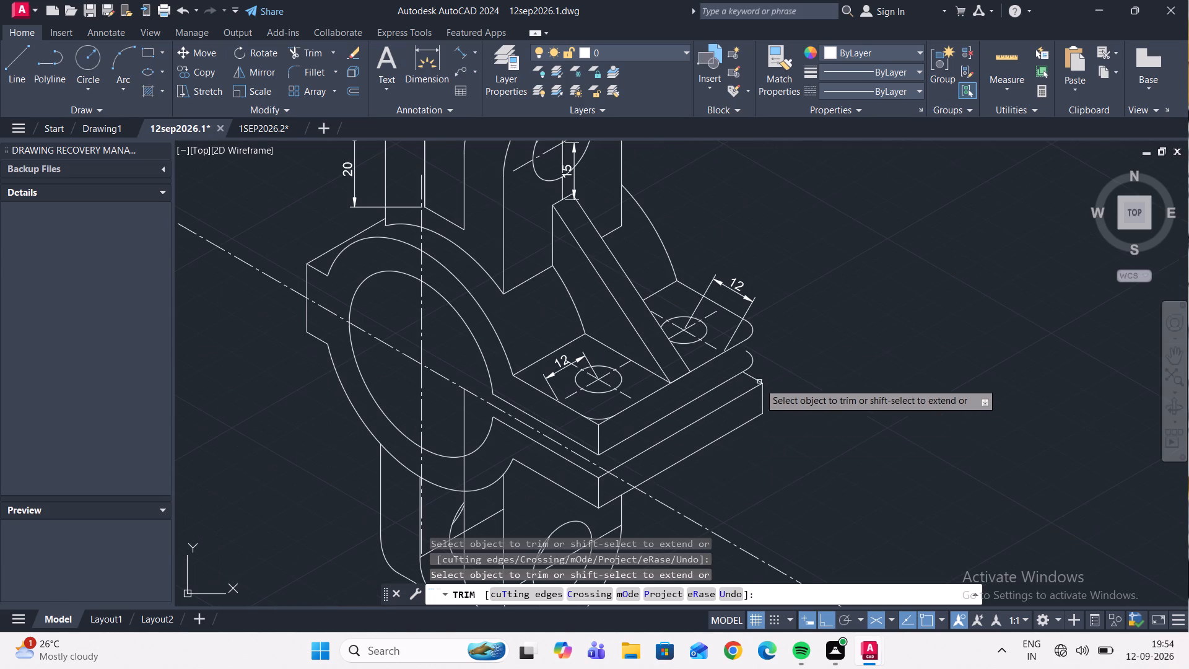
{"action": "scroll", "coordinate": [595, 429], "scroll_direction": "up", "scroll_amount": 2}
{"action": "left_click", "coordinate": [598, 419]}
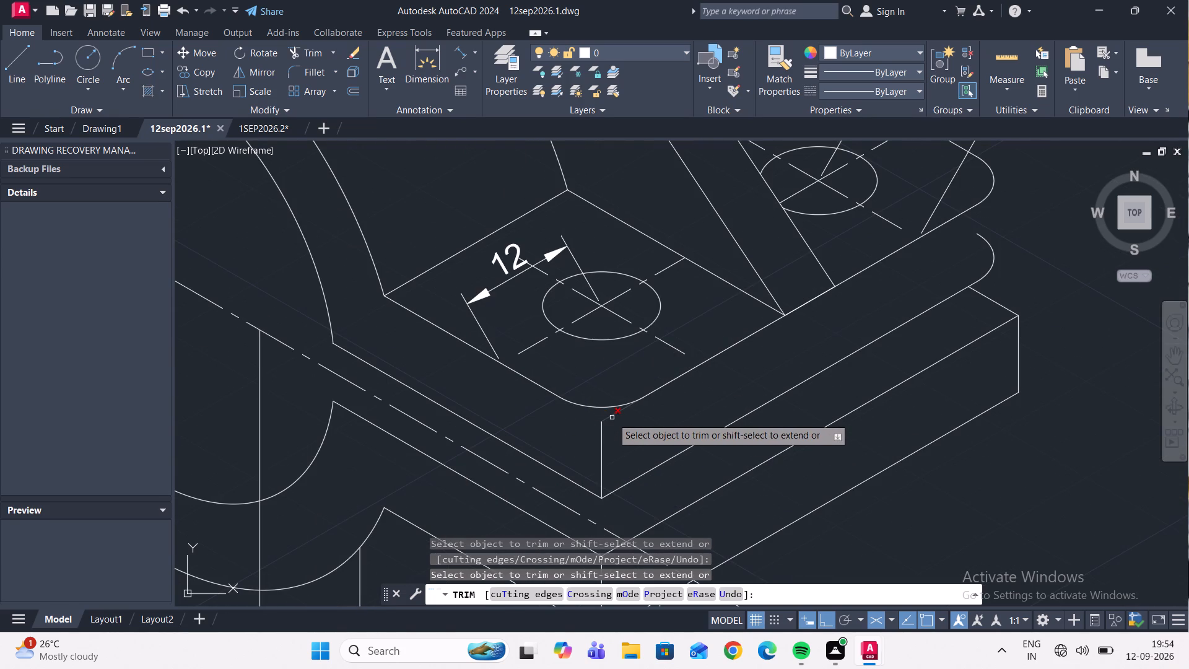
{"action": "left_click", "coordinate": [614, 418]}
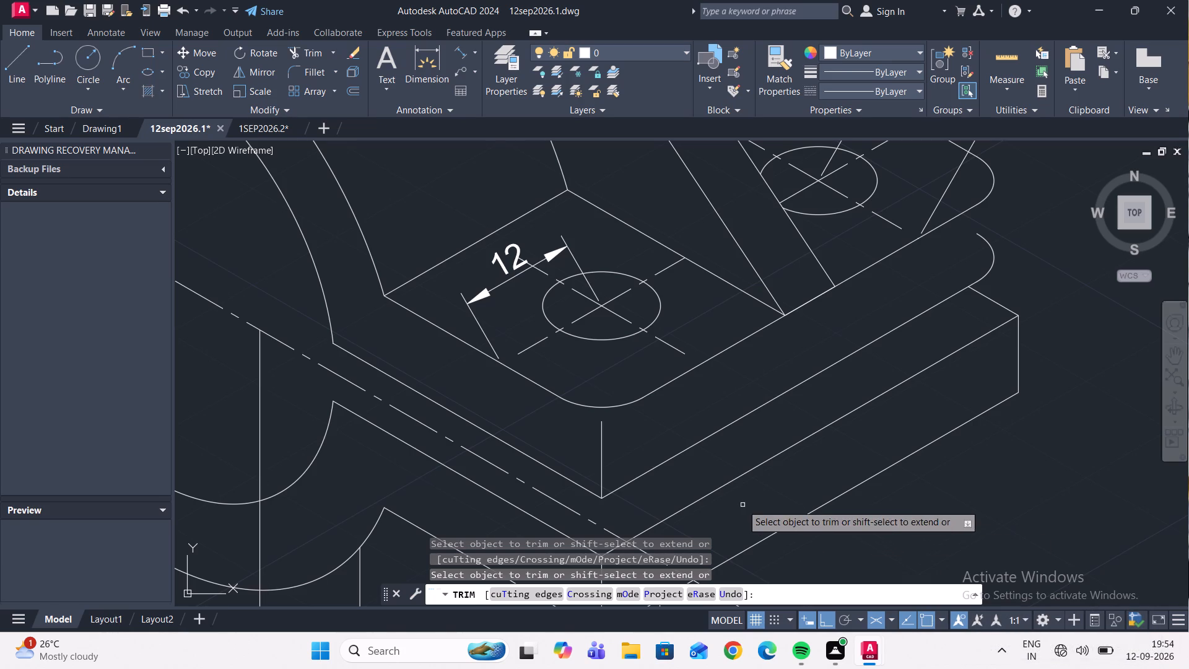
{"action": "scroll", "coordinate": [648, 426], "scroll_direction": "down", "scroll_amount": 1}
{"action": "scroll", "coordinate": [637, 450], "scroll_direction": "up", "scroll_amount": 1}
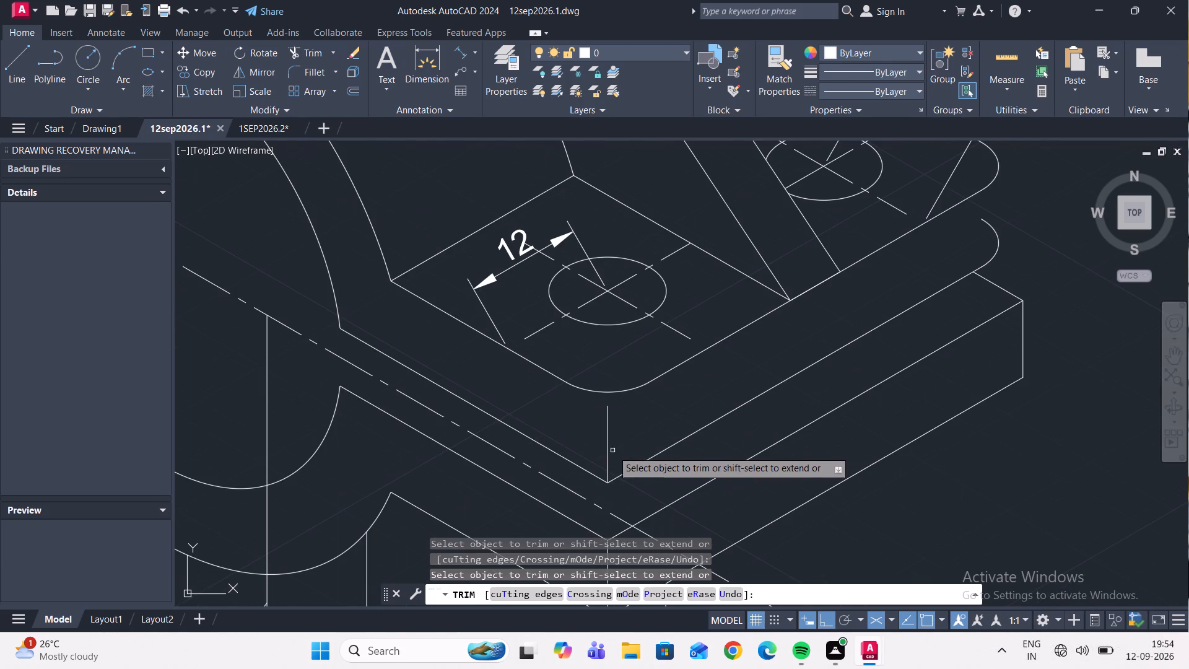
{"action": "left_click", "coordinate": [609, 448]}
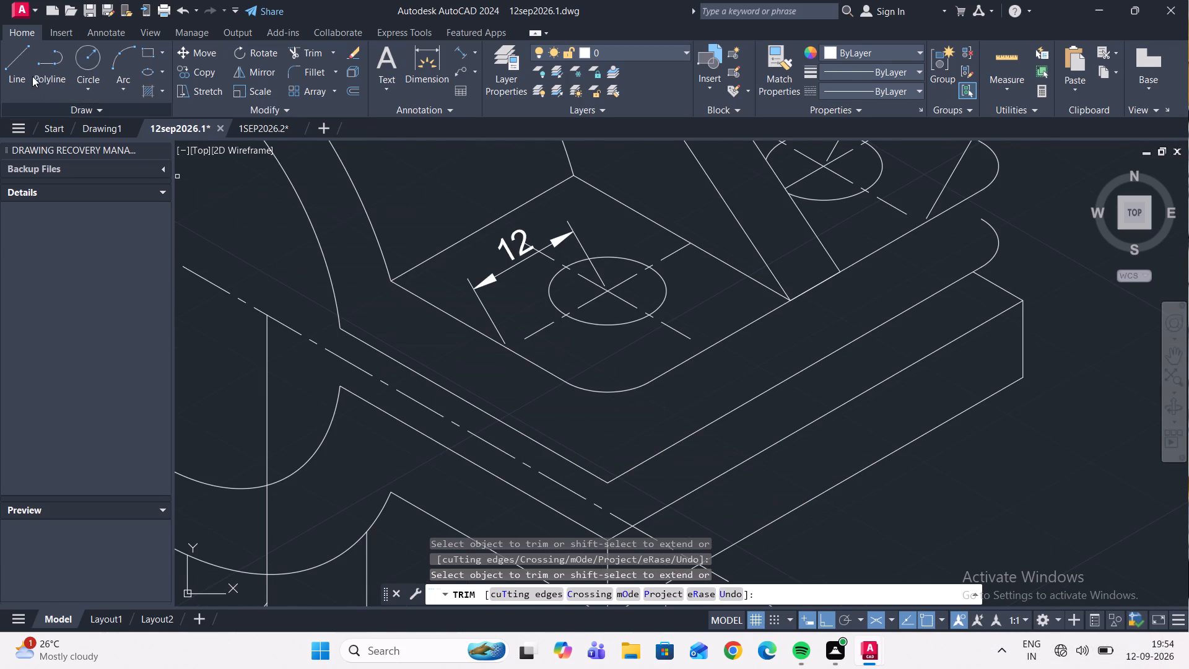
Draw two connected 5-unit construction lines from the flange's bottom front corner, first back along the edge and the second inward at 30°.
{"action": "left_click", "coordinate": [19, 66]}
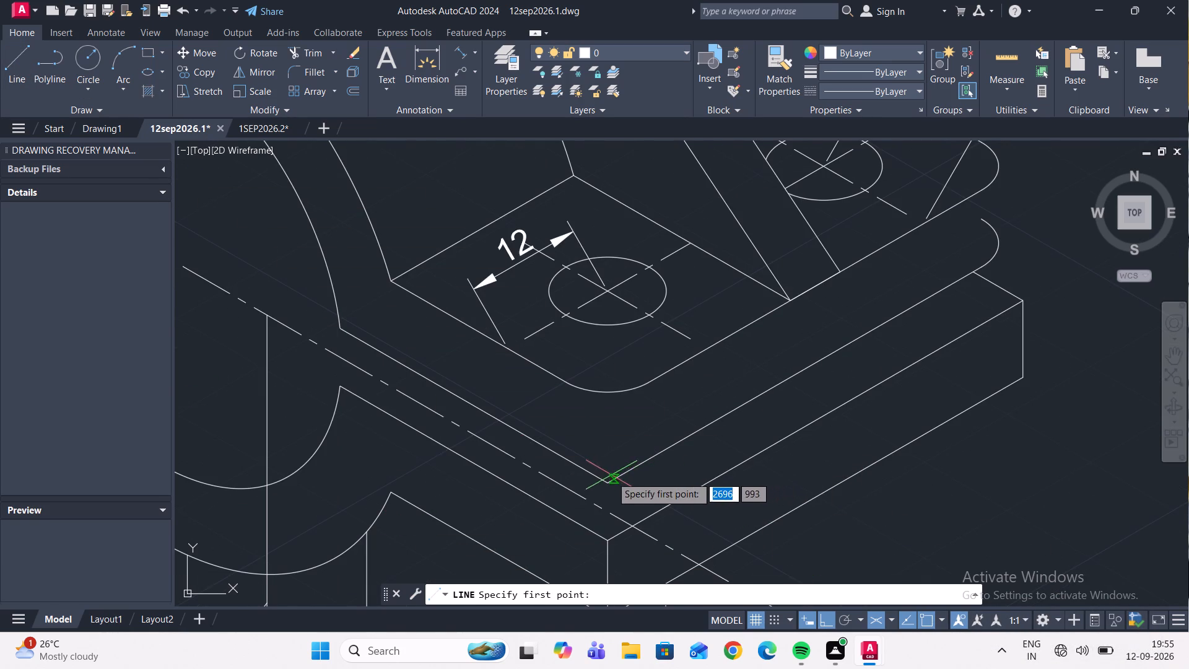
{"action": "scroll", "coordinate": [617, 491], "scroll_direction": "up", "scroll_amount": 2}
{"action": "left_click", "coordinate": [587, 470]}
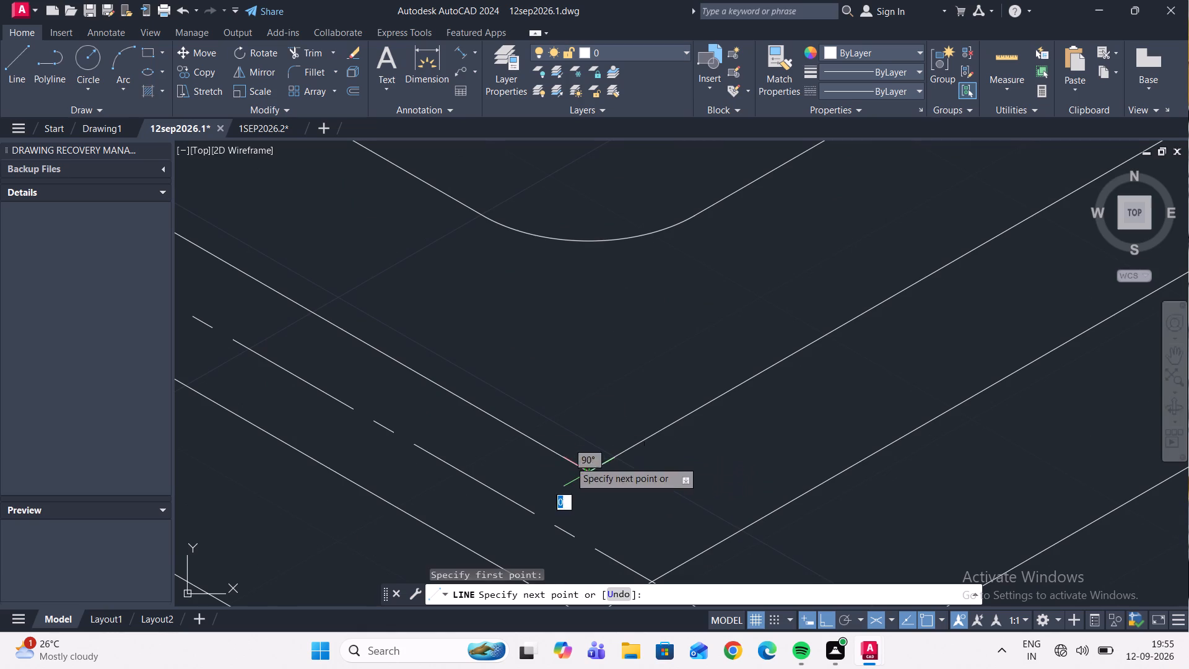
{"action": "key", "text": "5"}
{"action": "key", "text": "Return"}
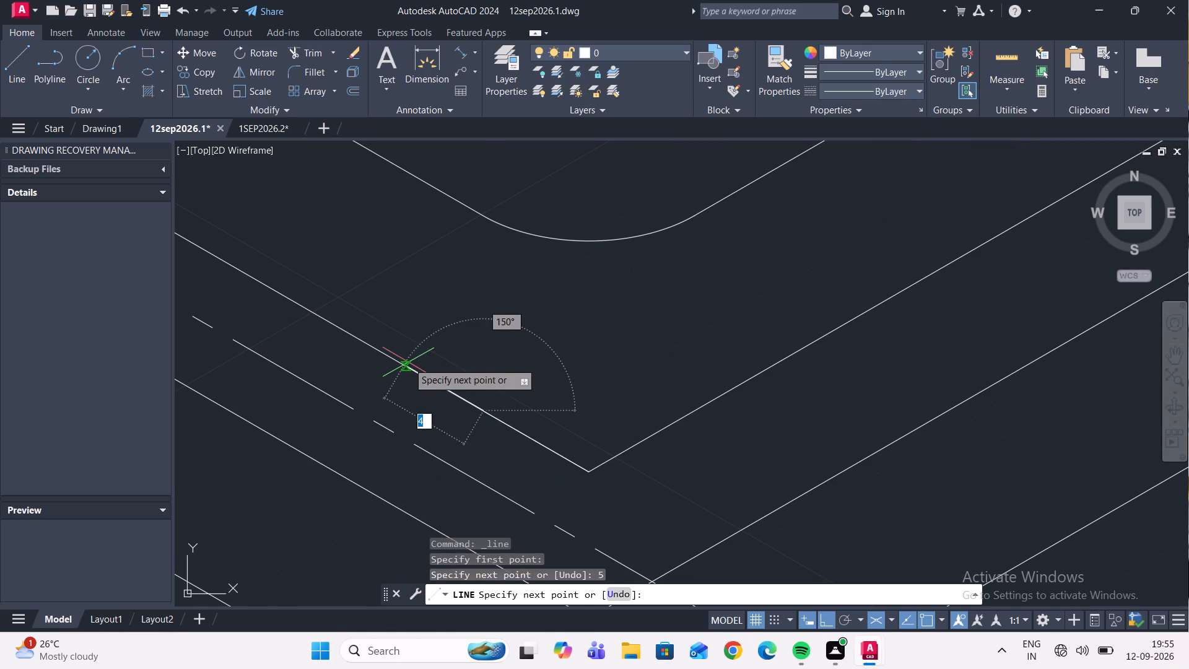
{"action": "key", "text": "5"}
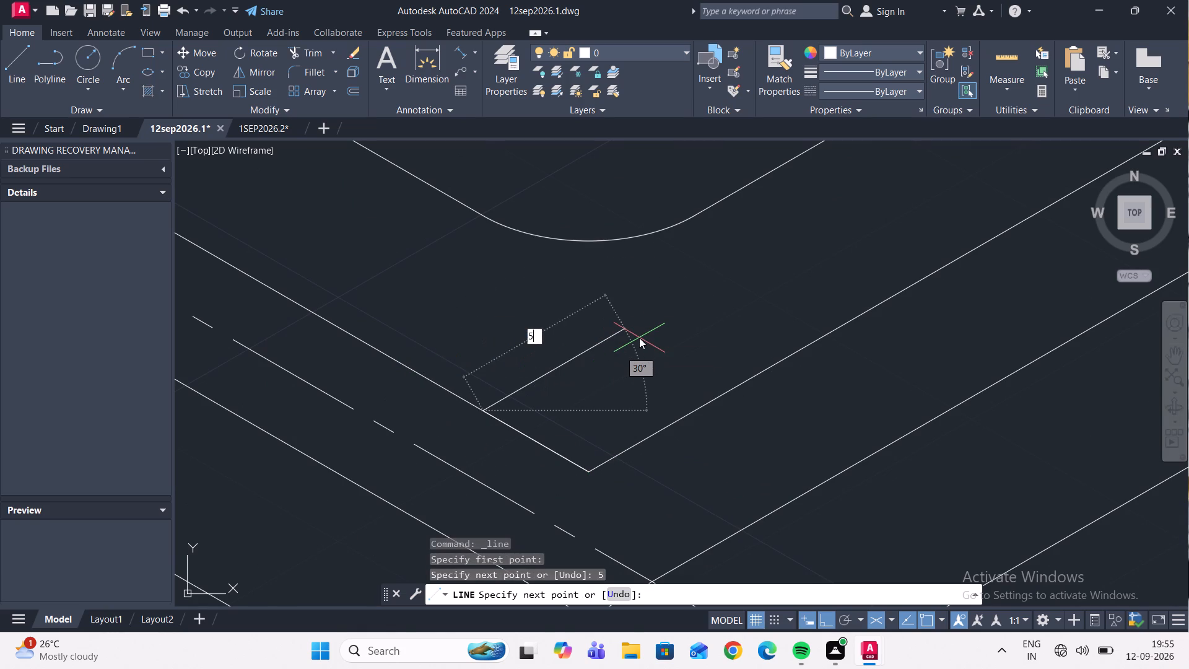
{"action": "key", "text": "Return"}
{"action": "key", "text": "Escape"}
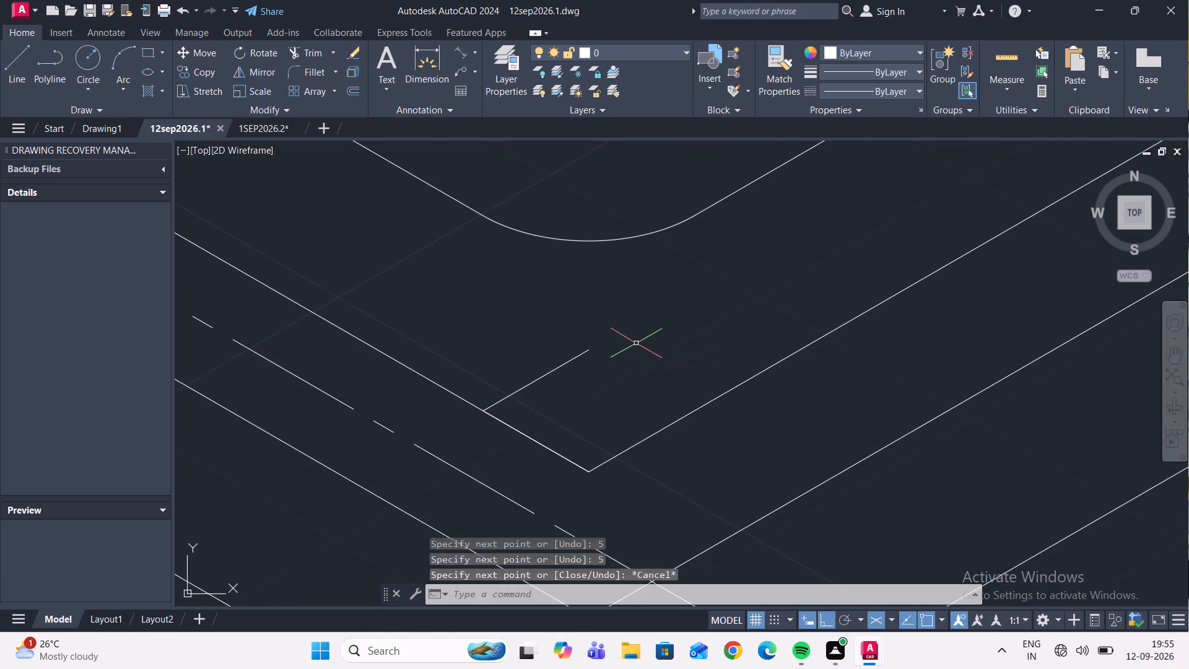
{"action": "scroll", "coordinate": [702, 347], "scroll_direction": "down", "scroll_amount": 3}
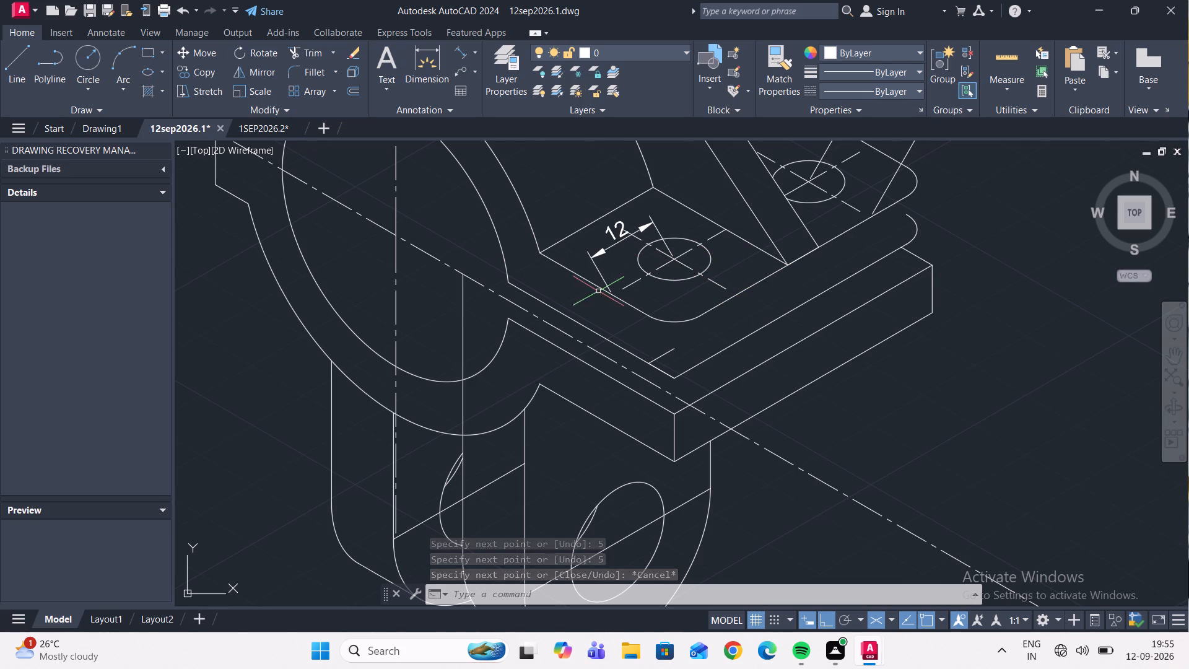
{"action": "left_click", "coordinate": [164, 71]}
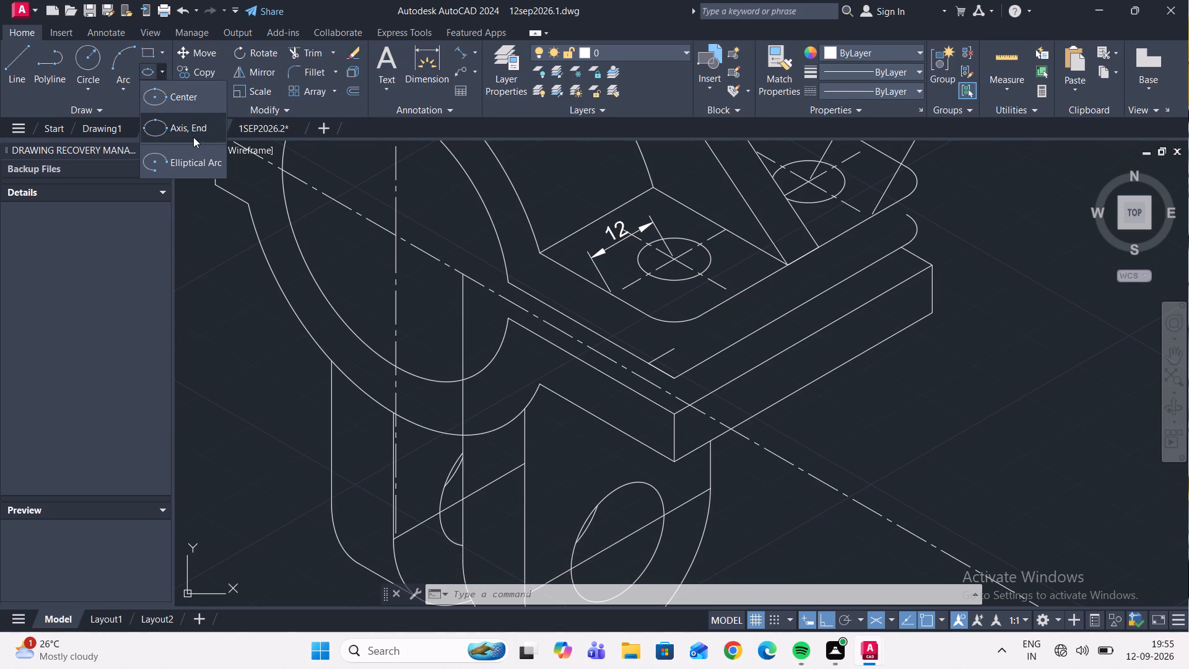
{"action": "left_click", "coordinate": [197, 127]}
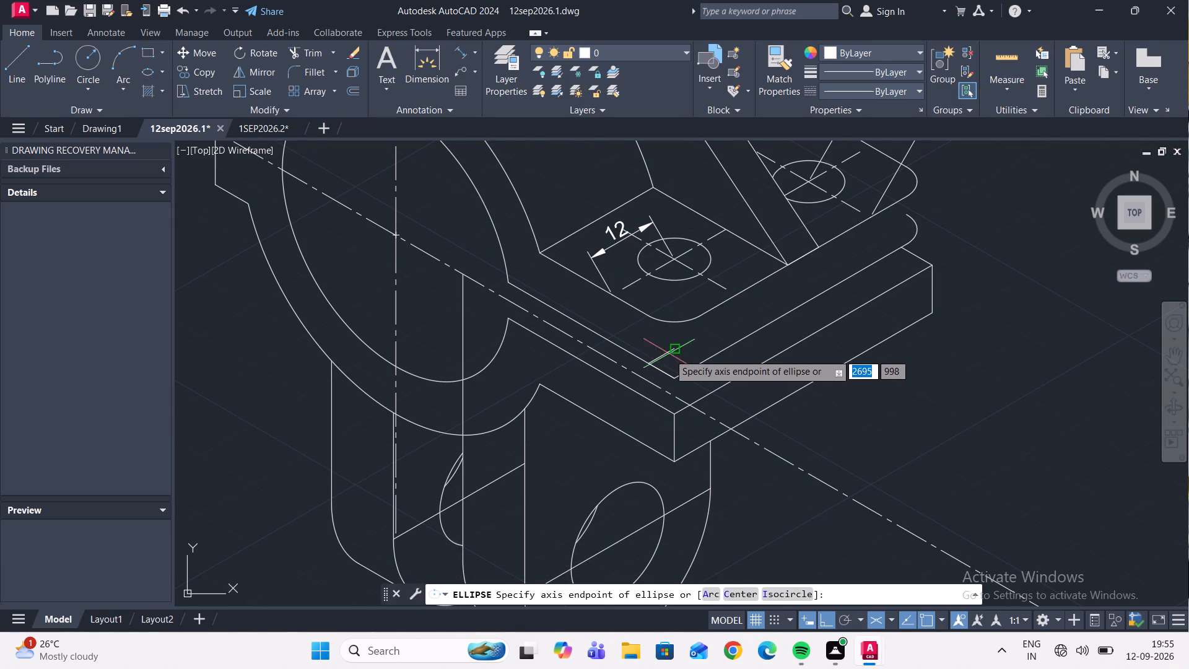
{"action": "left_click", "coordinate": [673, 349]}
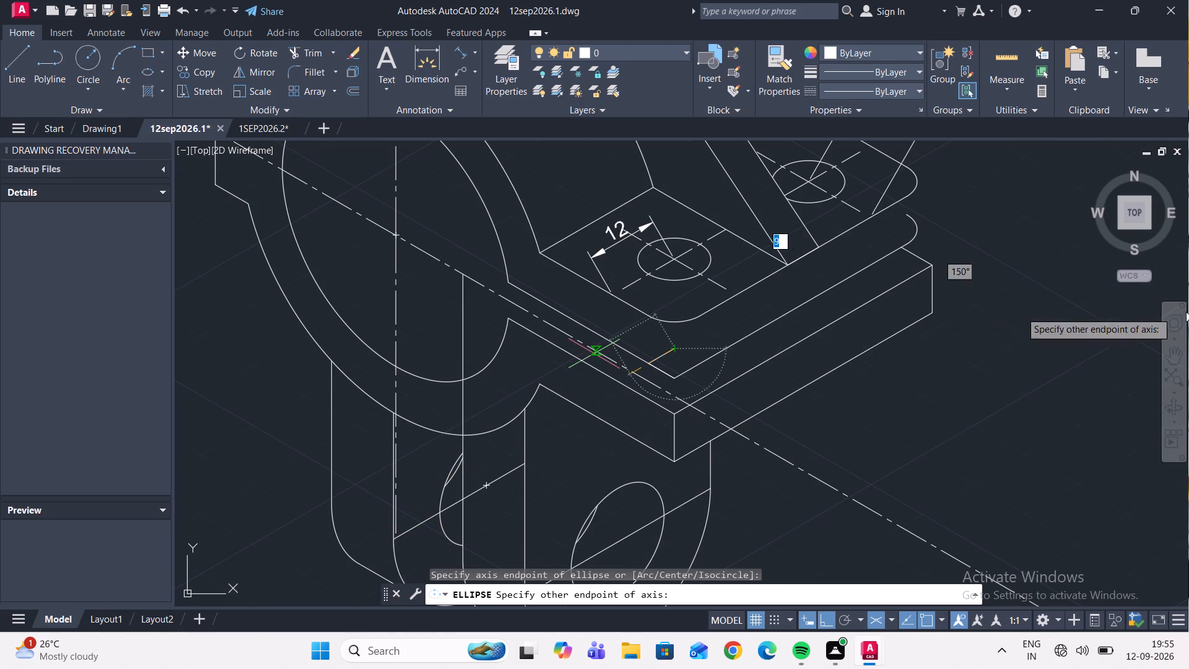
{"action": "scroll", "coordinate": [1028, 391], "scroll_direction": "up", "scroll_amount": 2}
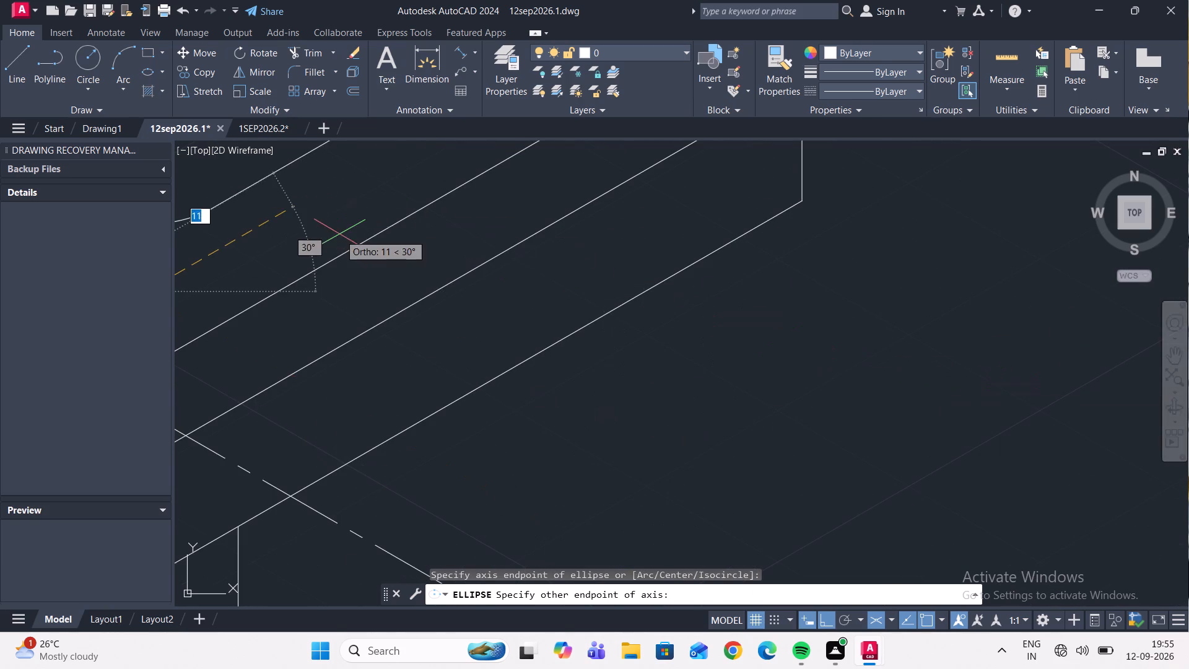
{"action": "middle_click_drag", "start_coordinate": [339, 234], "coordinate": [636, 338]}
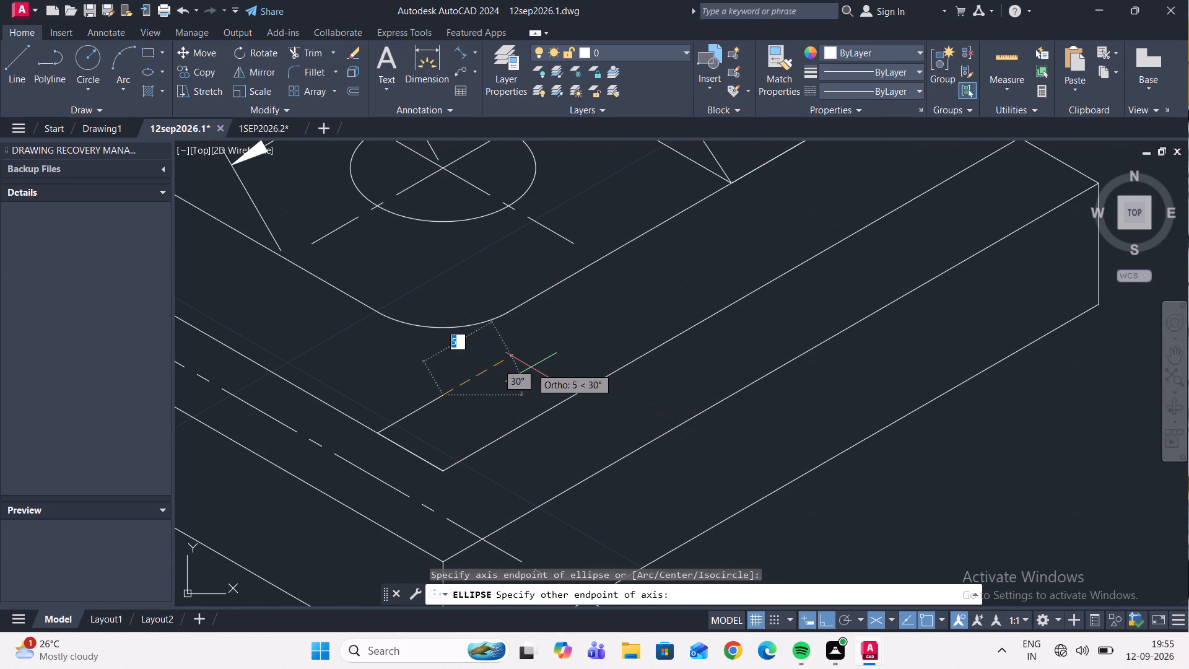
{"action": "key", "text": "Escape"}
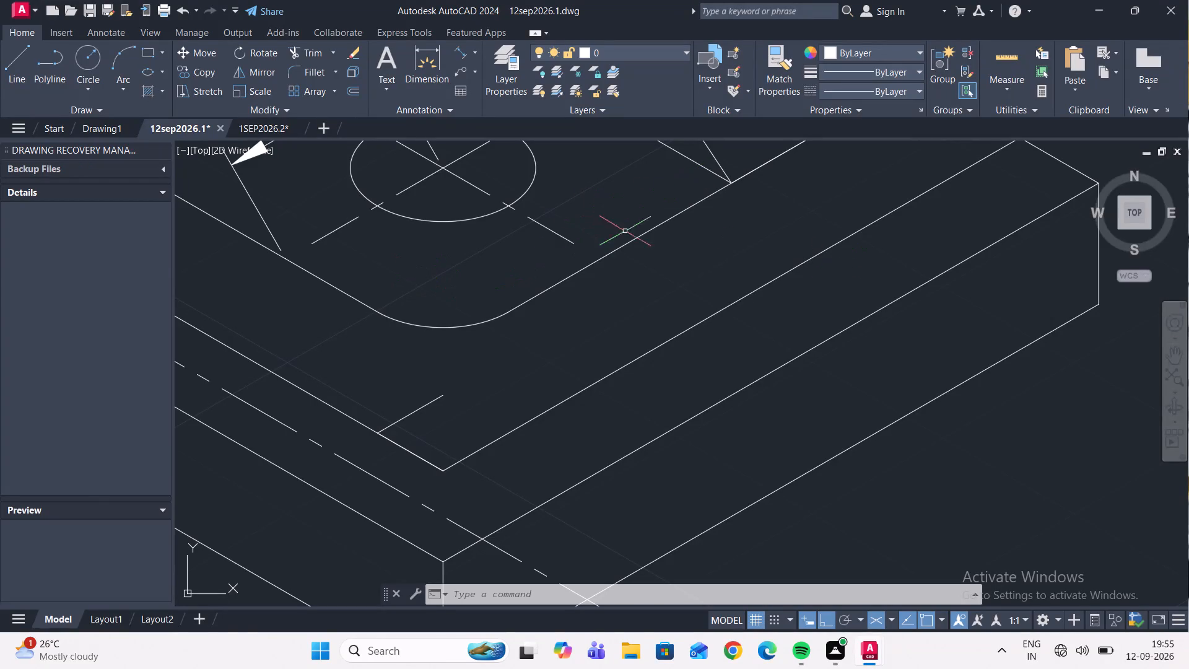
Draw a radius 5 isocircle centred on the inner end of the bottom front corner's construction line.
{"action": "left_click", "coordinate": [162, 77]}
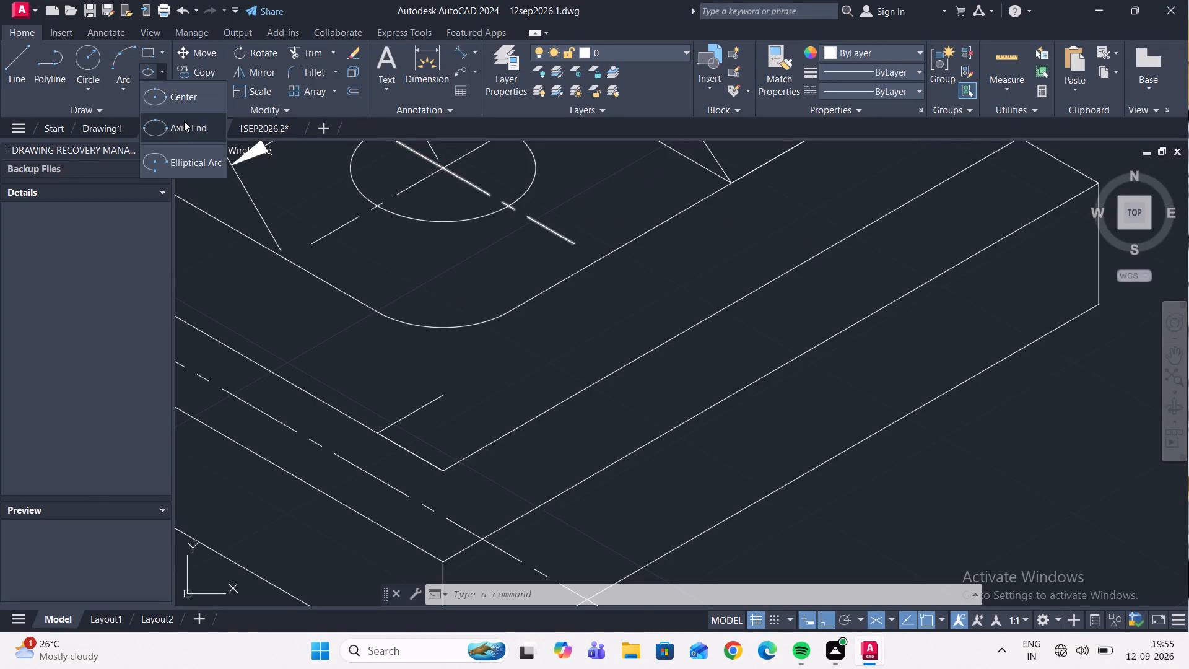
{"action": "left_click", "coordinate": [185, 121]}
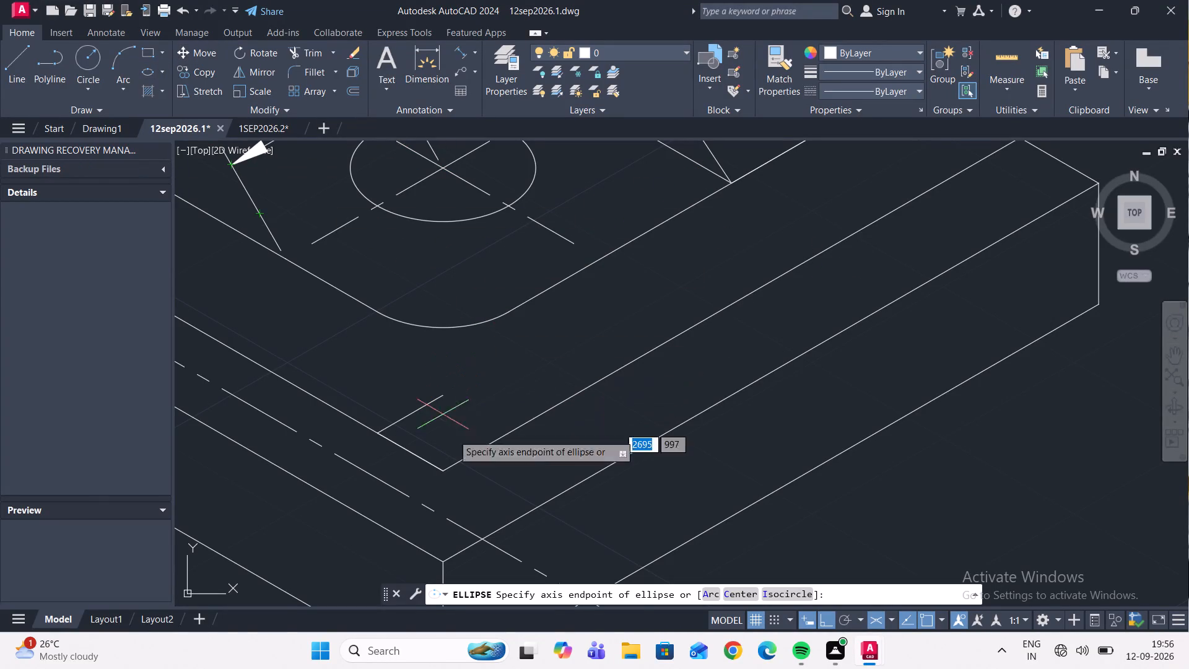
{"action": "left_click", "coordinate": [784, 591]}
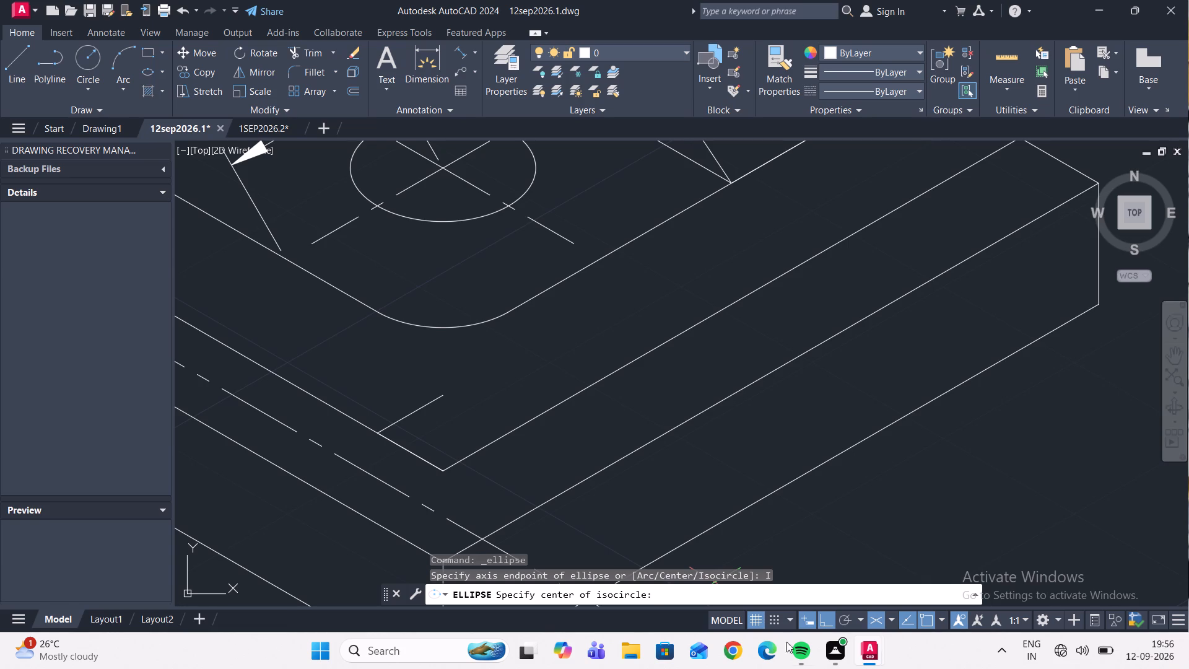
{"action": "scroll", "coordinate": [790, 632], "scroll_direction": "down", "scroll_amount": 2}
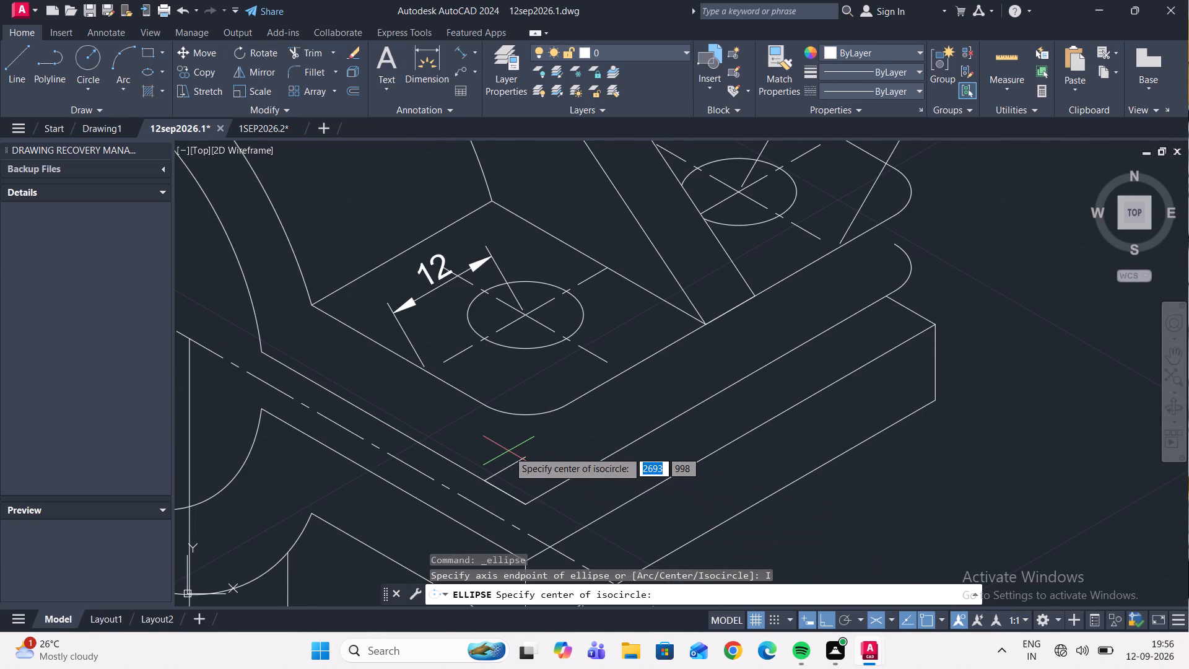
{"action": "scroll", "coordinate": [510, 452], "scroll_direction": "up", "scroll_amount": 1}
{"action": "left_click", "coordinate": [534, 461]}
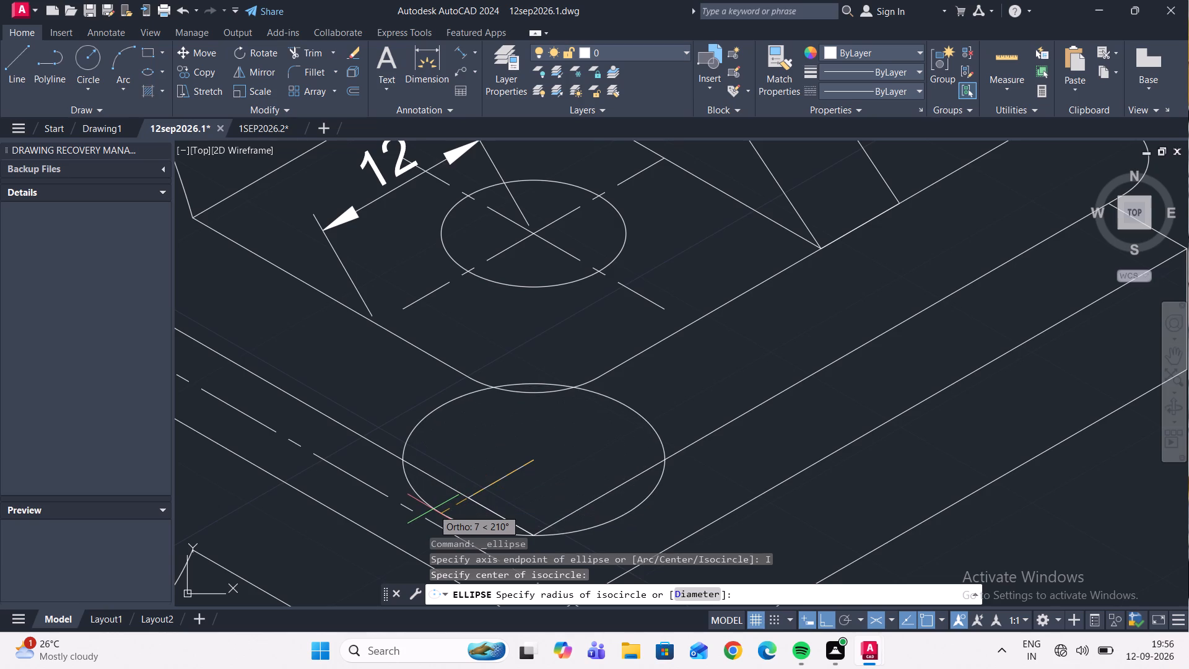
{"action": "key", "text": "5"}
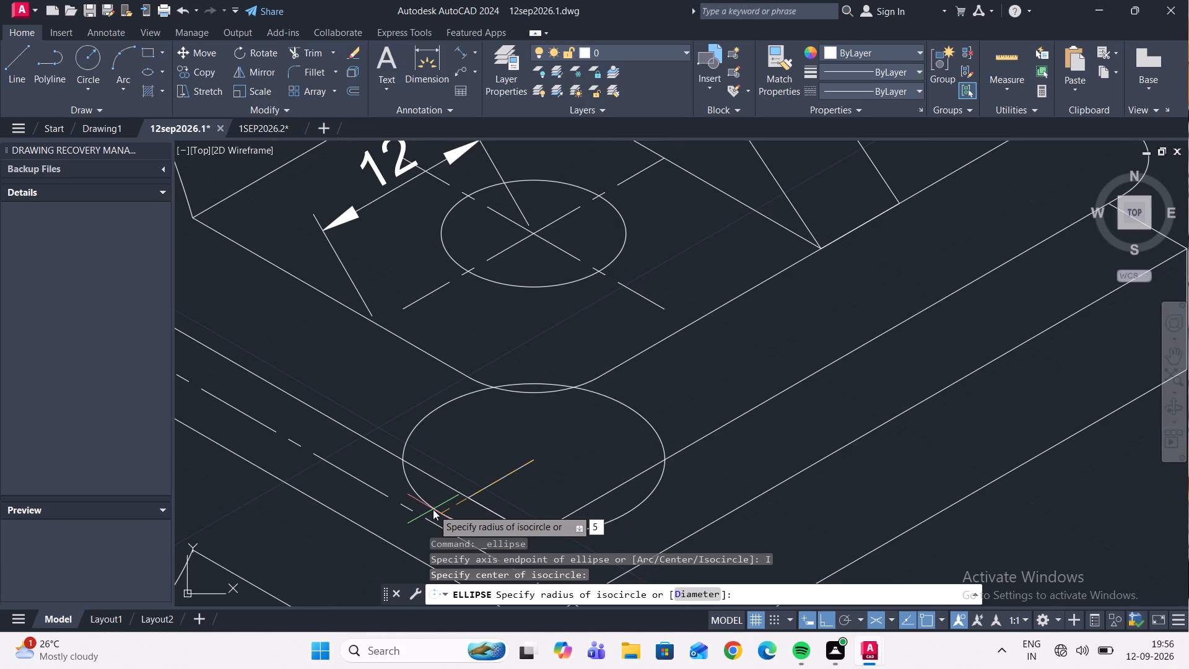
{"action": "key", "text": "Return"}
Trim the bottom front corner to the isocircle's outer arc, removing the edge ends beyond it and the inner construction line.
{"action": "scroll", "coordinate": [474, 496], "scroll_direction": "down", "scroll_amount": 1}
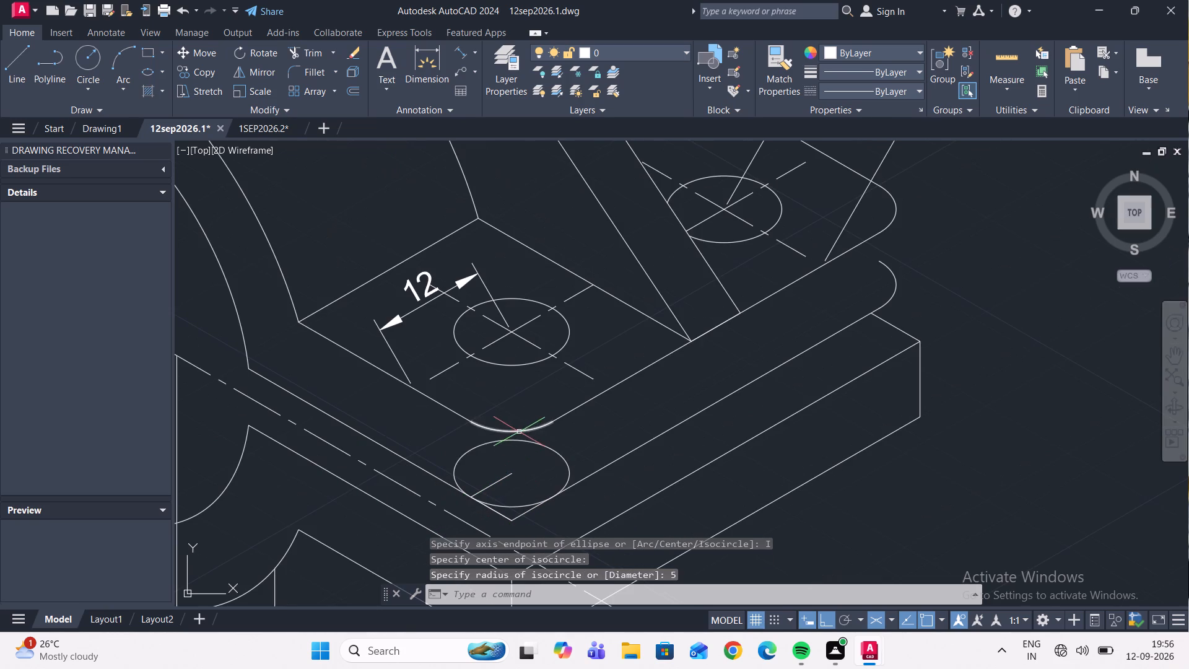
{"action": "left_click", "coordinate": [307, 53]}
{"action": "left_click", "coordinate": [465, 453]}
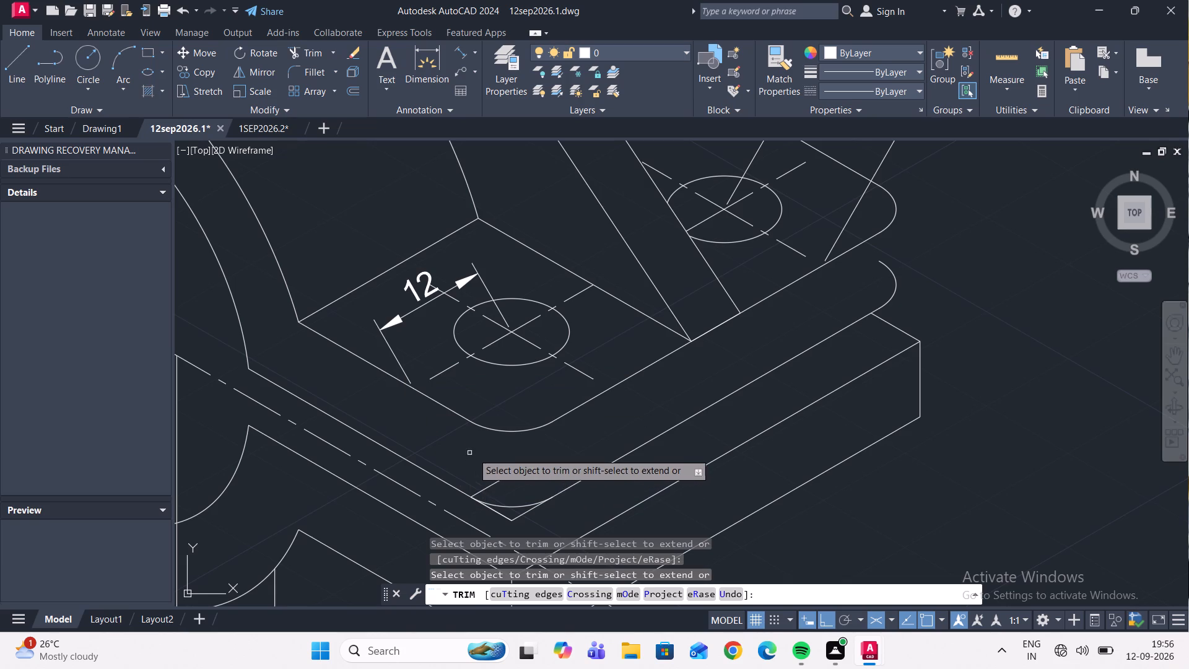
{"action": "left_click", "coordinate": [505, 517]}
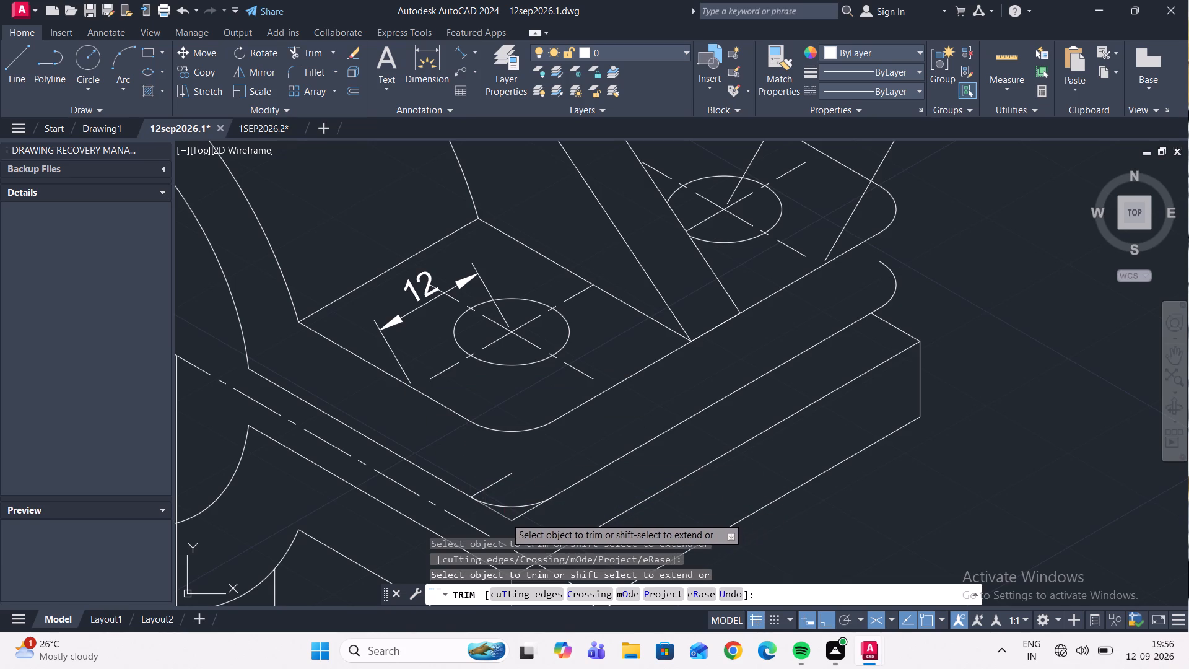
{"action": "left_click", "coordinate": [499, 515]}
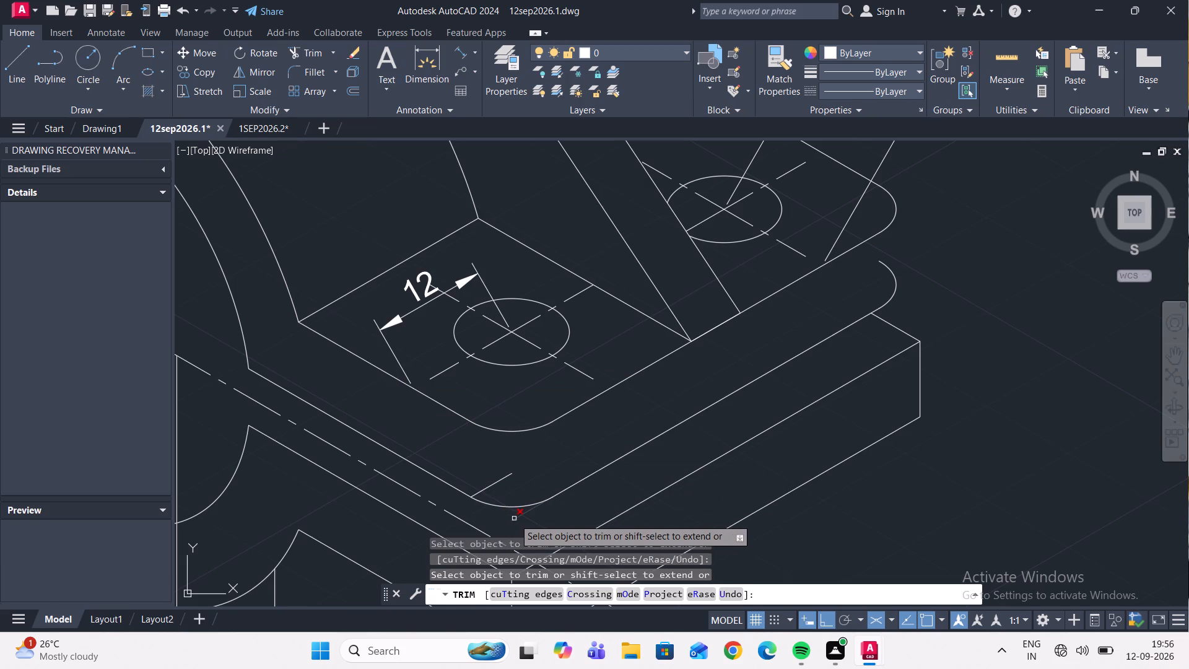
{"action": "left_click", "coordinate": [516, 518]}
{"action": "left_click", "coordinate": [495, 484]}
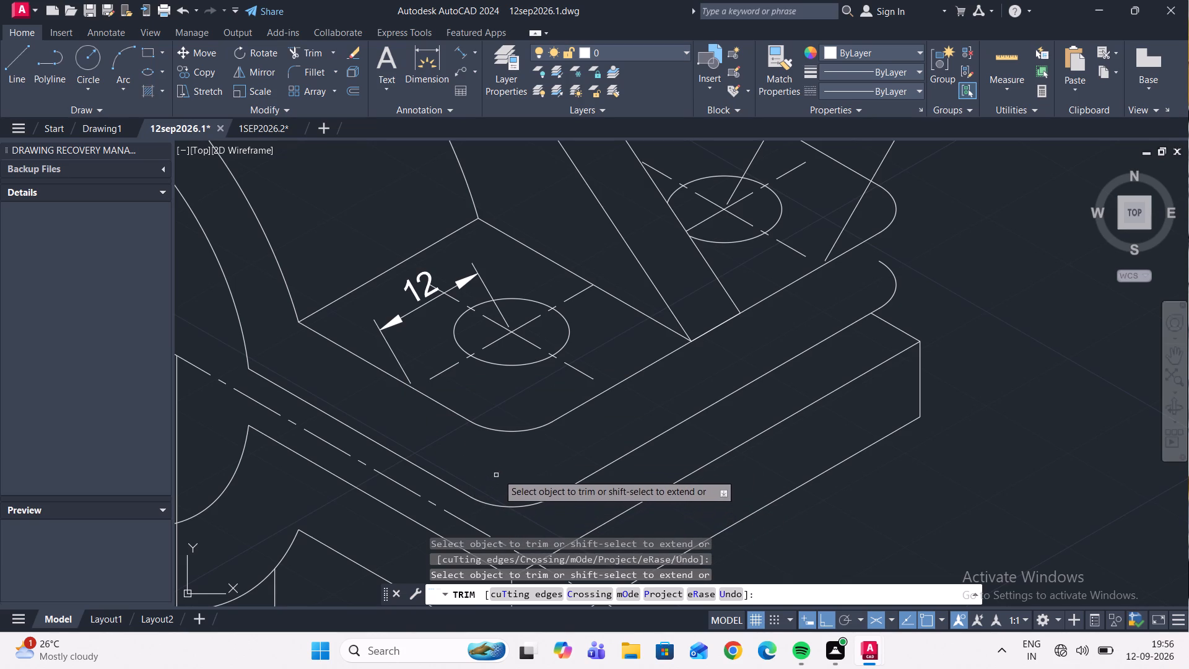
Draw a vertical line joining the left ends of the front corner's bottom and top arcs.
{"action": "scroll", "coordinate": [831, 297], "scroll_direction": "down", "scroll_amount": 1}
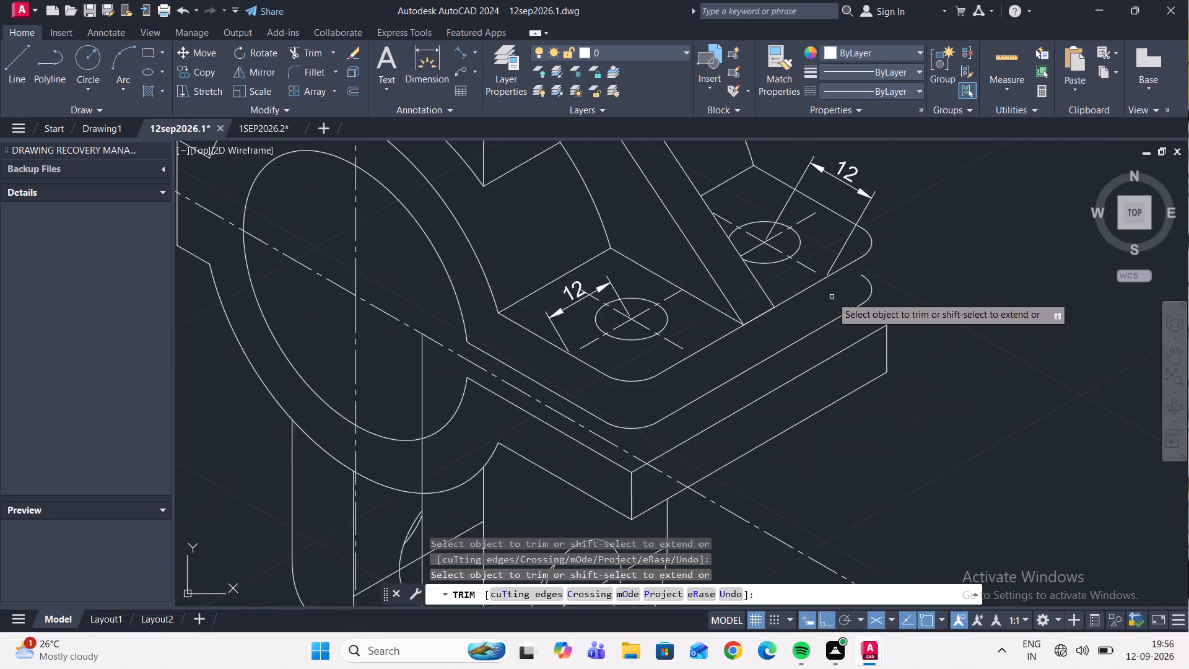
{"action": "scroll", "coordinate": [832, 297], "scroll_direction": "down", "scroll_amount": 1}
{"action": "left_click", "coordinate": [9, 67]}
{"action": "scroll", "coordinate": [689, 380], "scroll_direction": "up", "scroll_amount": 4}
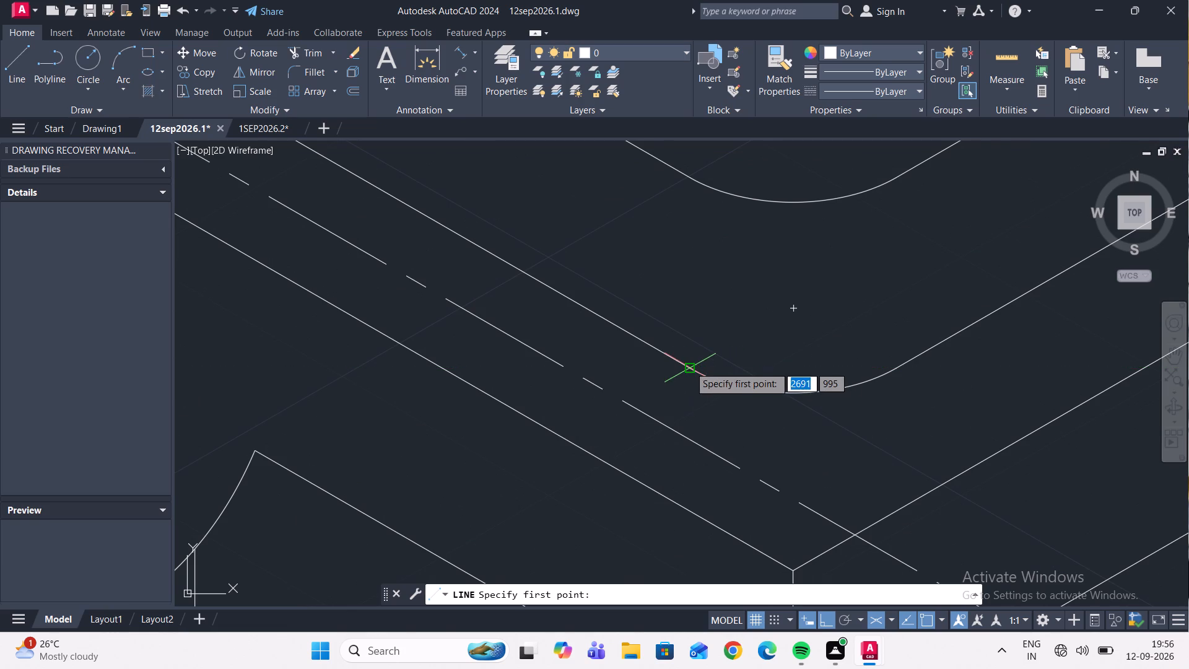
{"action": "left_click", "coordinate": [689, 366]}
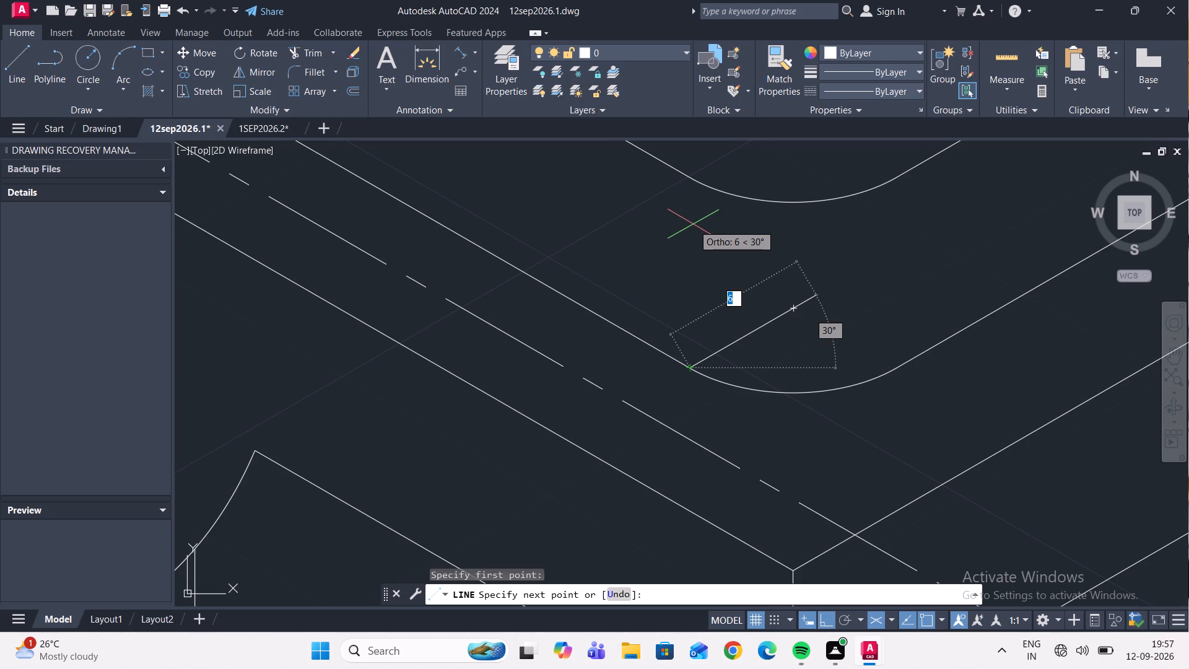
{"action": "left_click", "coordinate": [690, 175]}
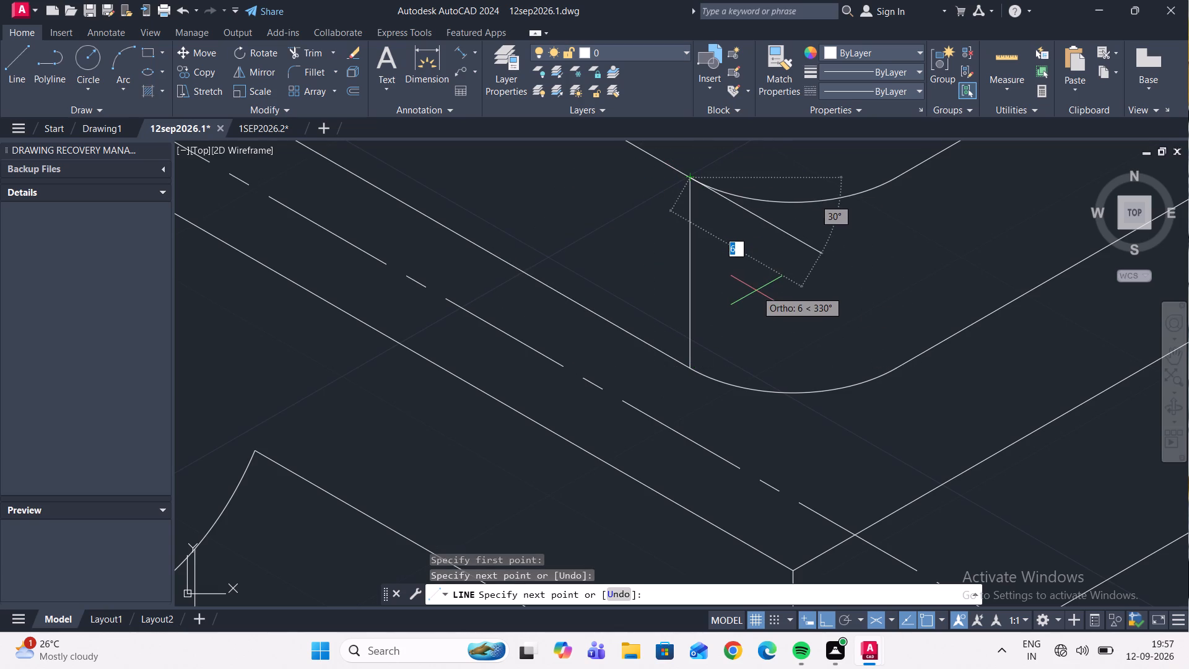
{"action": "key", "text": "Escape"}
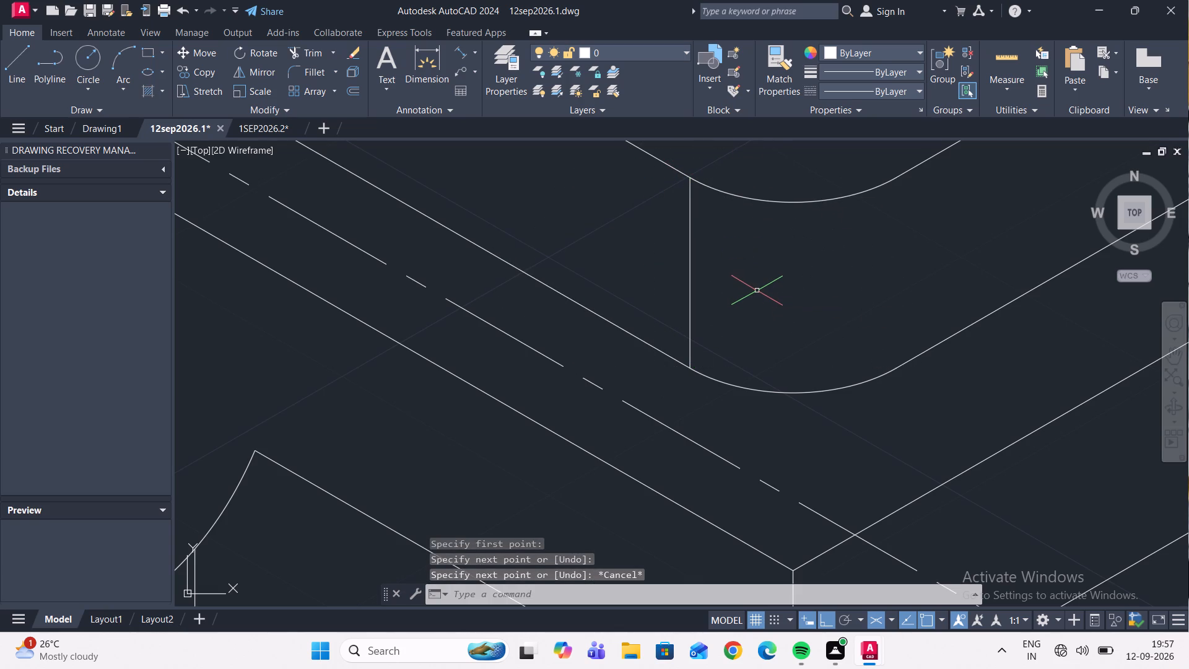
Draw a vertical line joining the right ends of the front corner's top and bottom arcs.
{"action": "scroll", "coordinate": [749, 290], "scroll_direction": "down", "scroll_amount": 3}
{"action": "middle_click_drag", "start_coordinate": [746, 290], "coordinate": [617, 302]}
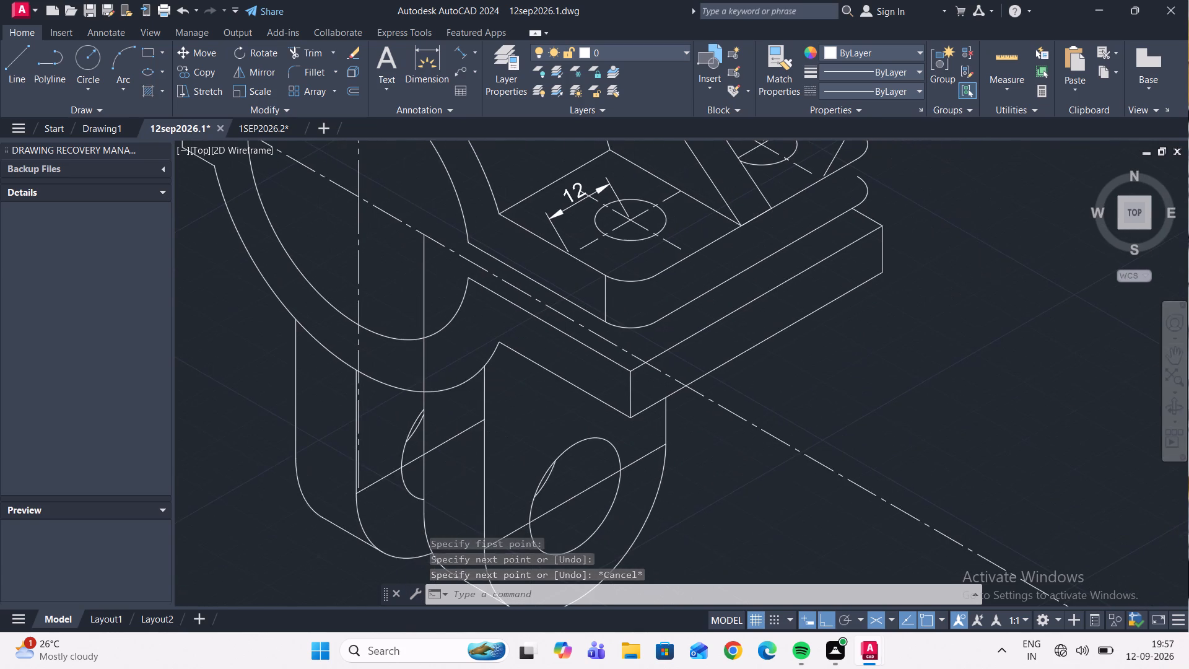
{"action": "scroll", "coordinate": [642, 313], "scroll_direction": "up", "scroll_amount": 1}
{"action": "left_click", "coordinate": [17, 60]}
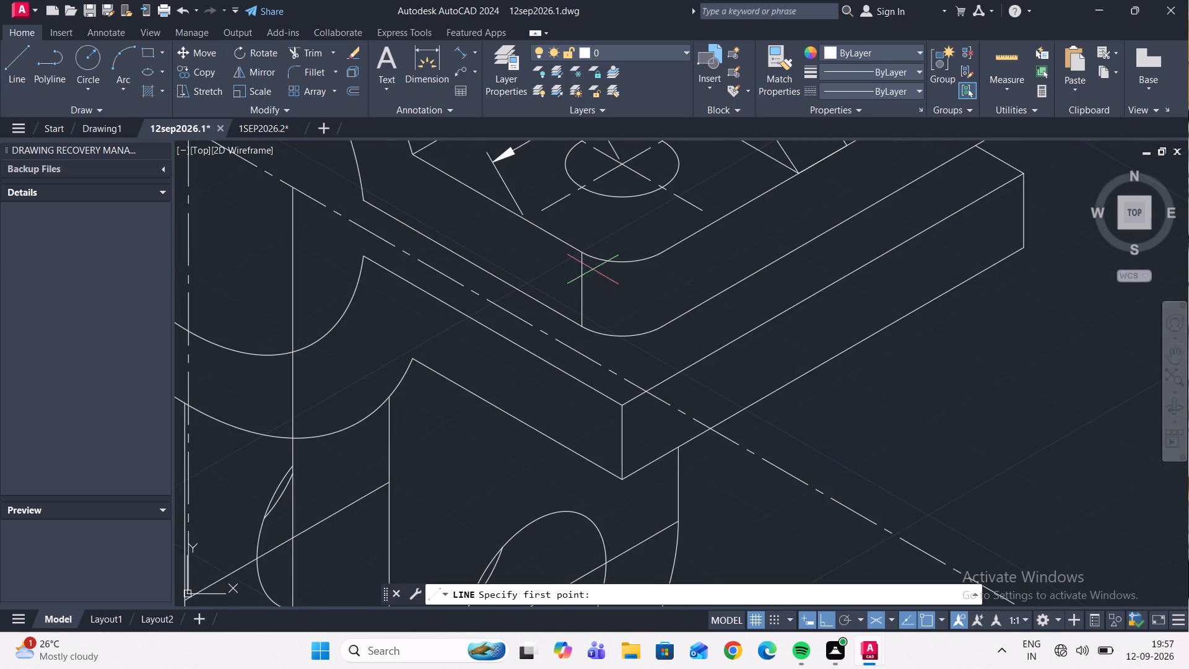
{"action": "left_click", "coordinate": [665, 252]}
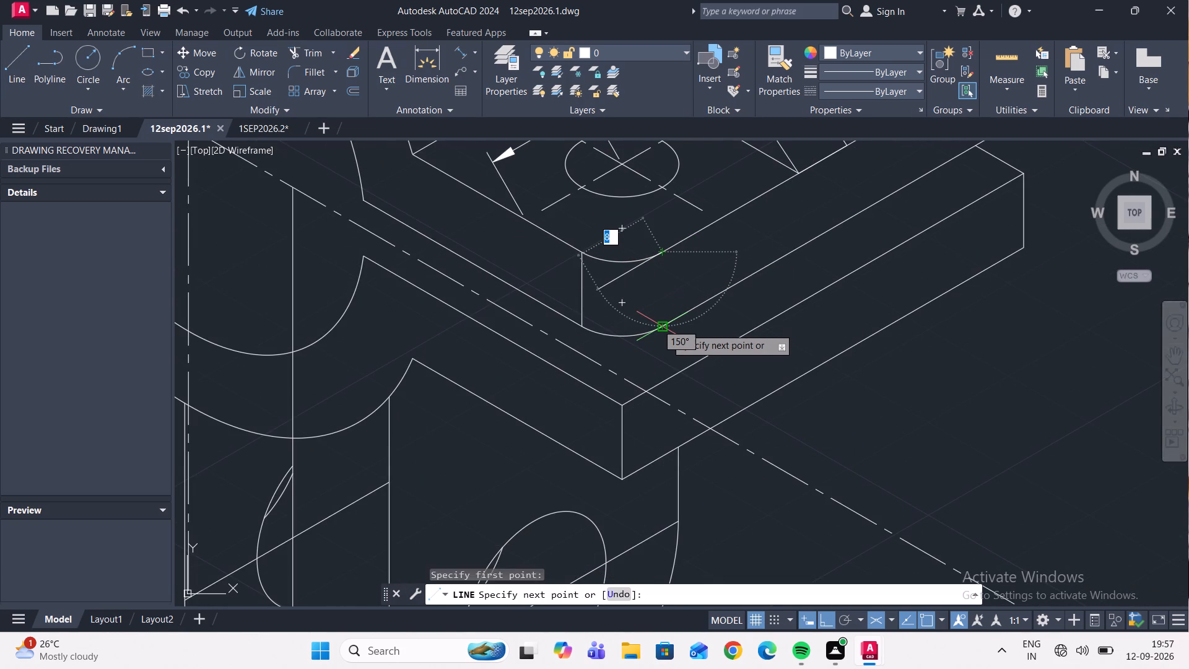
{"action": "left_click", "coordinate": [666, 323]}
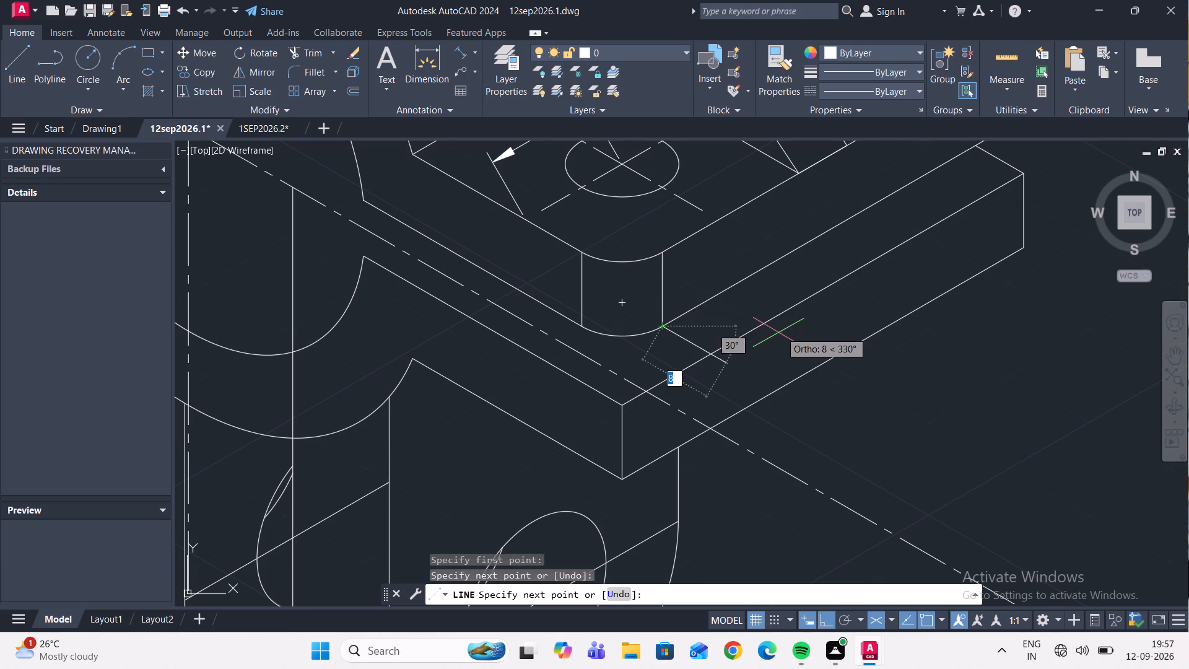
{"action": "key", "text": "Escape"}
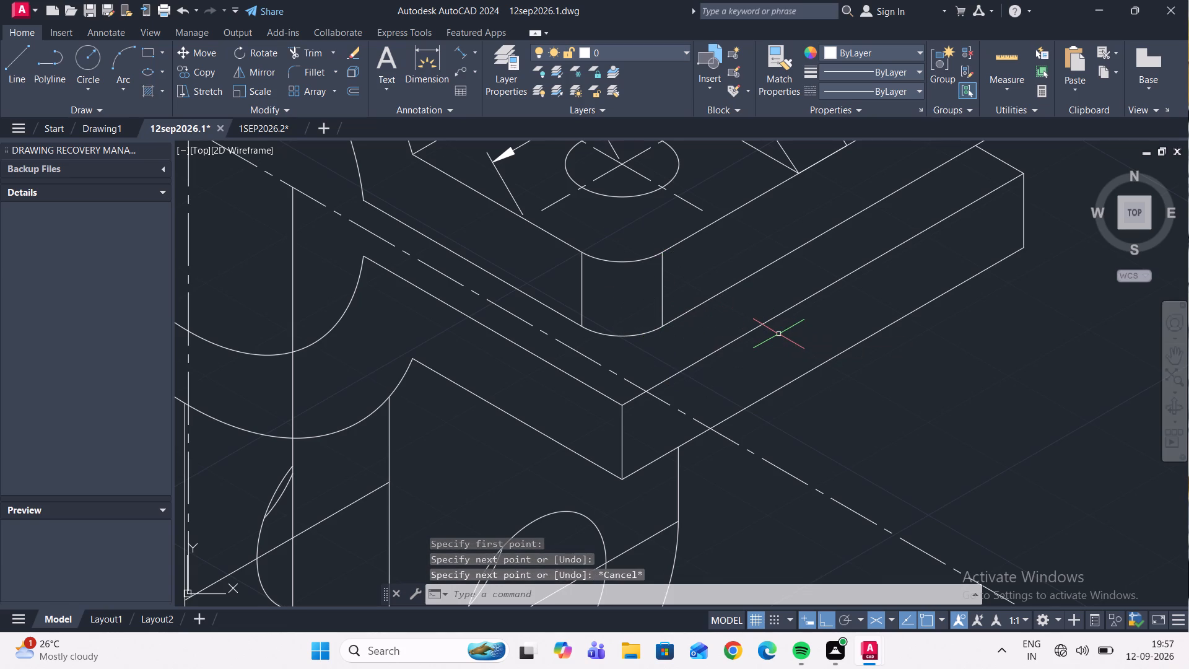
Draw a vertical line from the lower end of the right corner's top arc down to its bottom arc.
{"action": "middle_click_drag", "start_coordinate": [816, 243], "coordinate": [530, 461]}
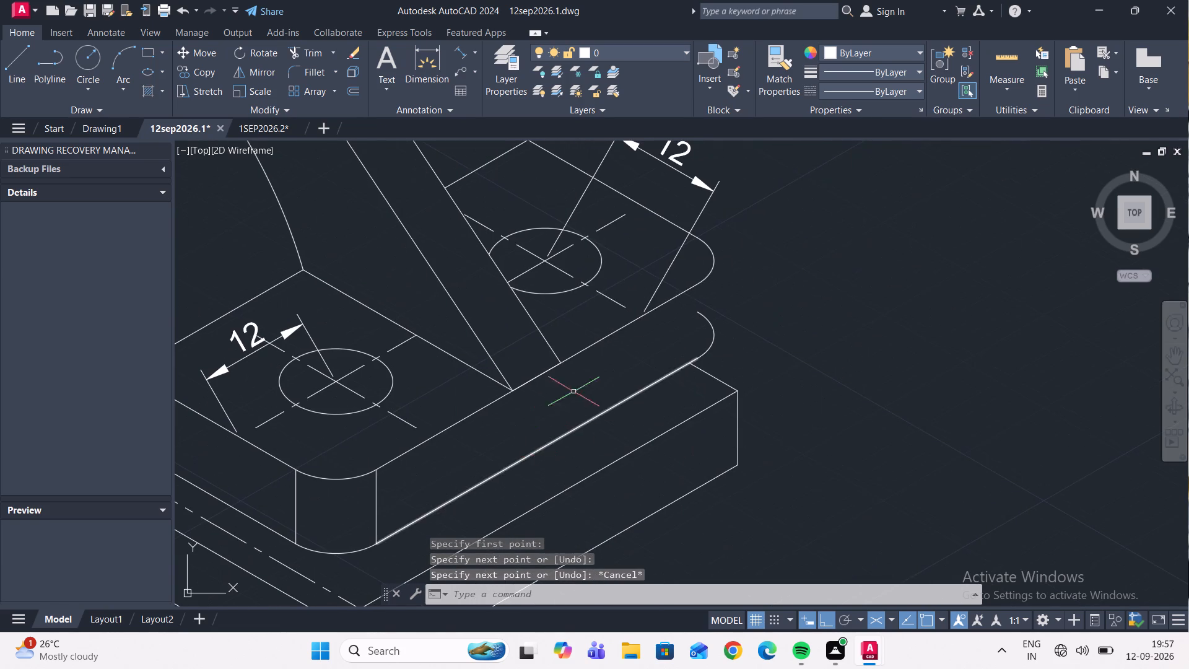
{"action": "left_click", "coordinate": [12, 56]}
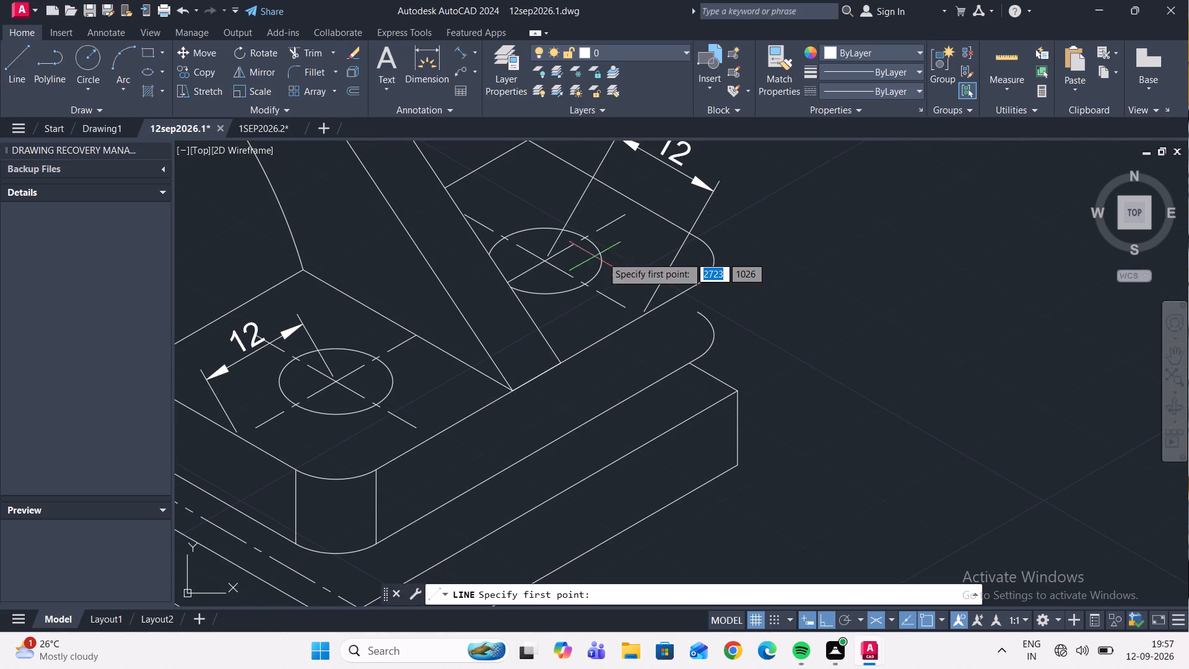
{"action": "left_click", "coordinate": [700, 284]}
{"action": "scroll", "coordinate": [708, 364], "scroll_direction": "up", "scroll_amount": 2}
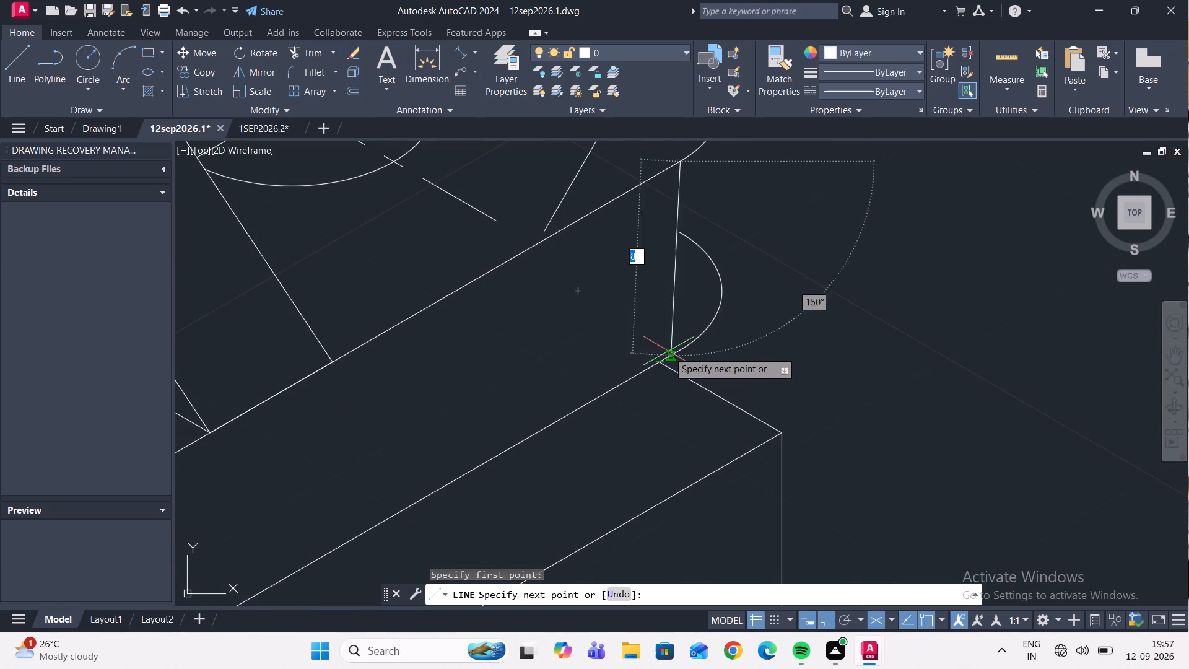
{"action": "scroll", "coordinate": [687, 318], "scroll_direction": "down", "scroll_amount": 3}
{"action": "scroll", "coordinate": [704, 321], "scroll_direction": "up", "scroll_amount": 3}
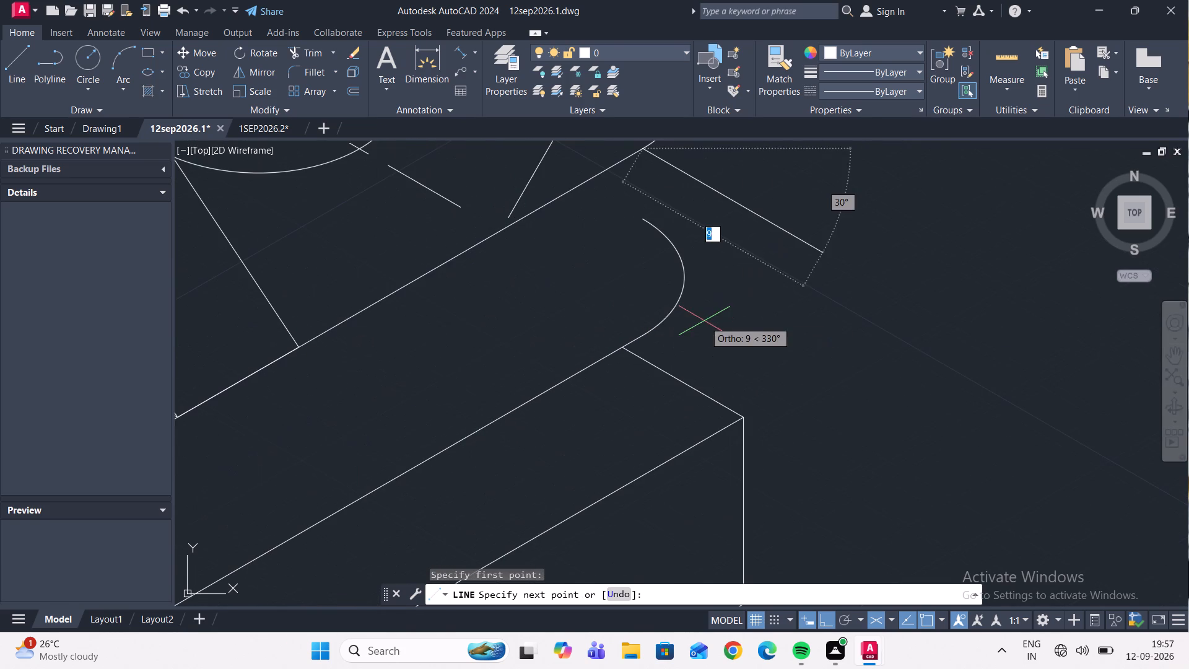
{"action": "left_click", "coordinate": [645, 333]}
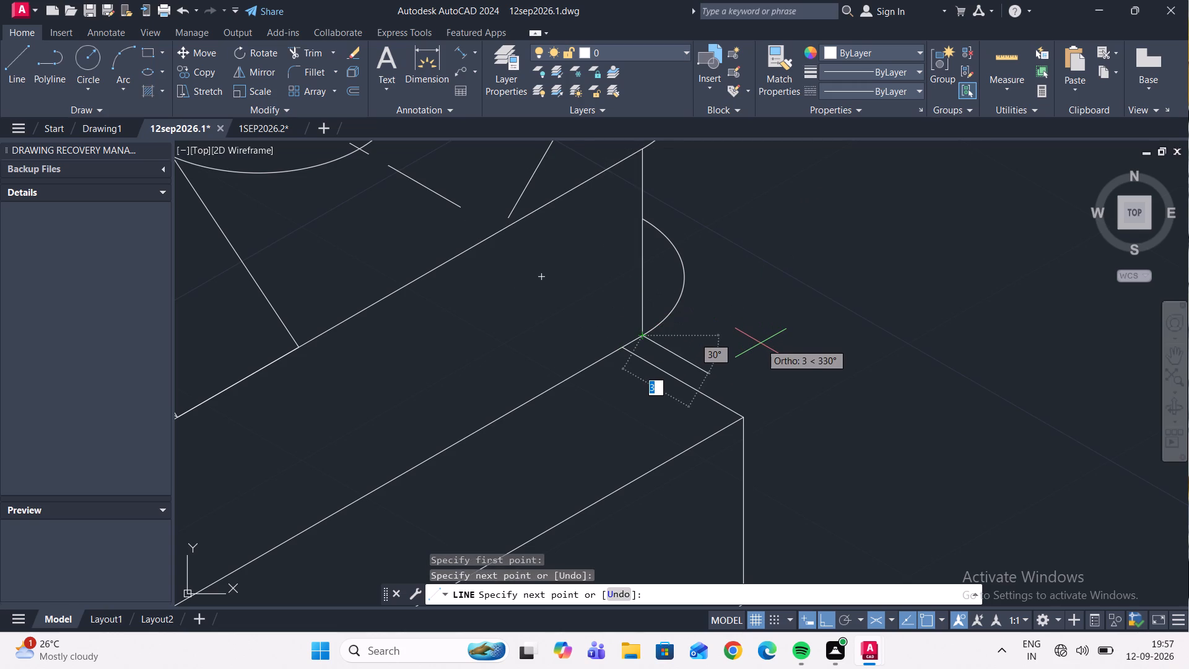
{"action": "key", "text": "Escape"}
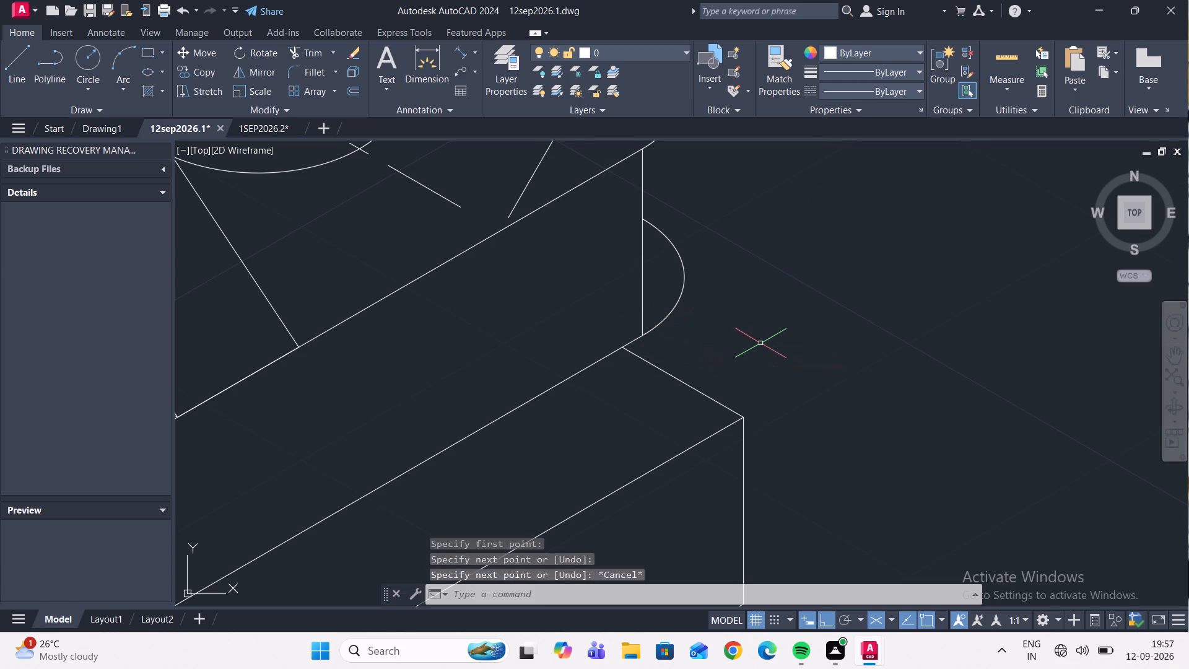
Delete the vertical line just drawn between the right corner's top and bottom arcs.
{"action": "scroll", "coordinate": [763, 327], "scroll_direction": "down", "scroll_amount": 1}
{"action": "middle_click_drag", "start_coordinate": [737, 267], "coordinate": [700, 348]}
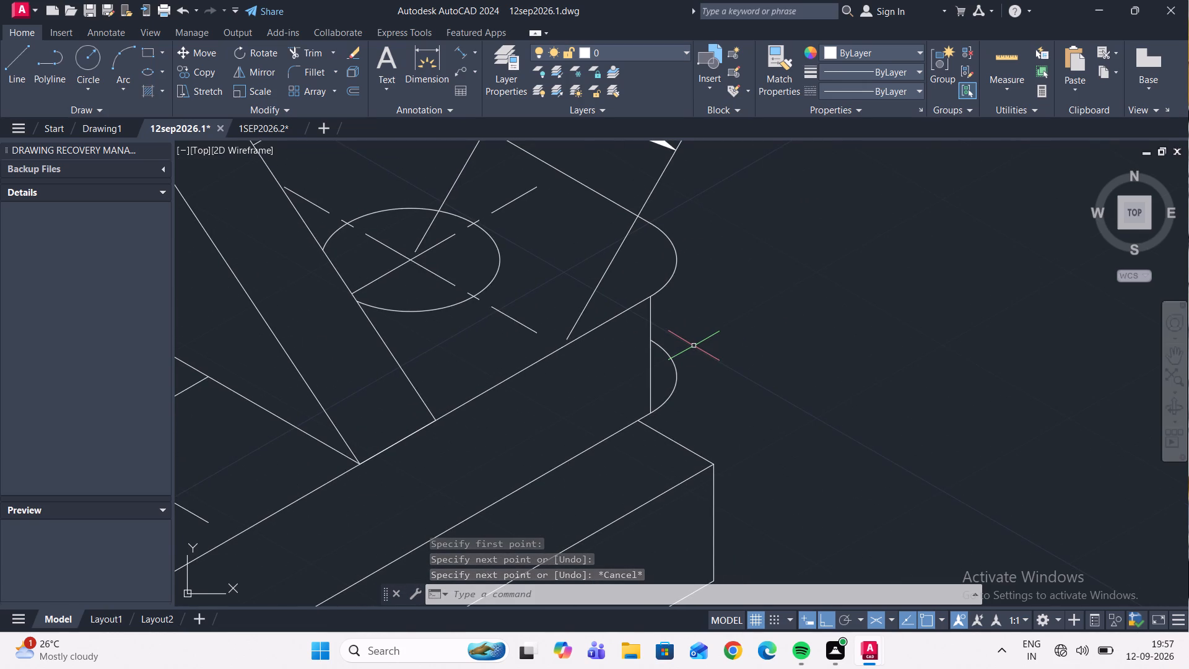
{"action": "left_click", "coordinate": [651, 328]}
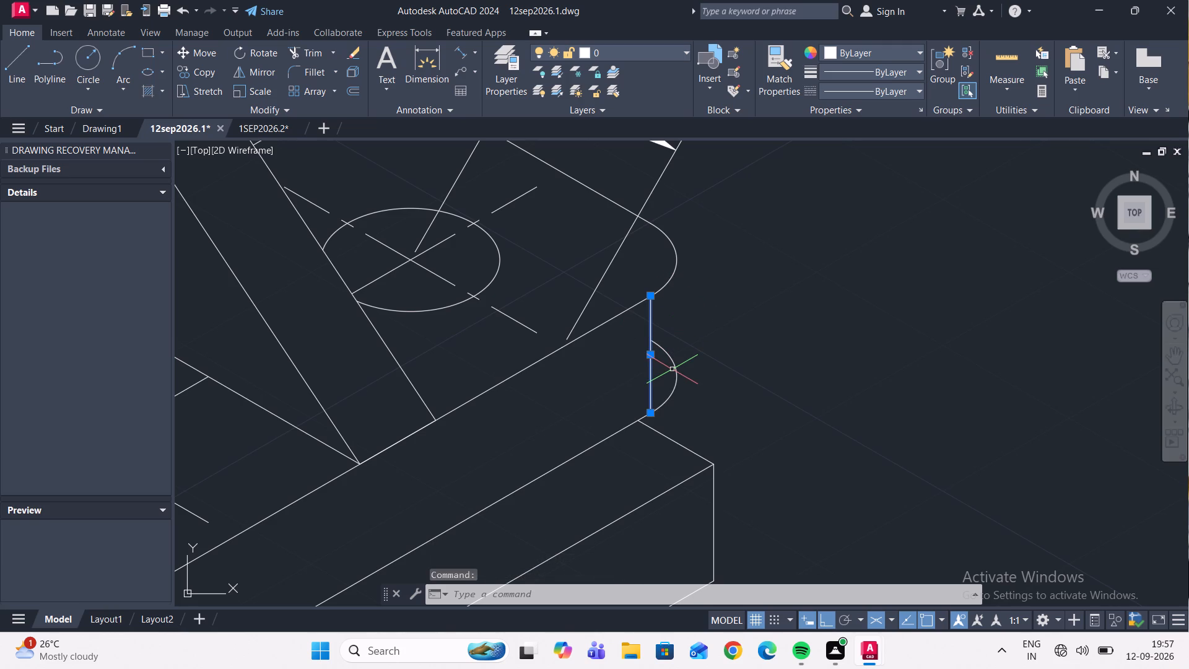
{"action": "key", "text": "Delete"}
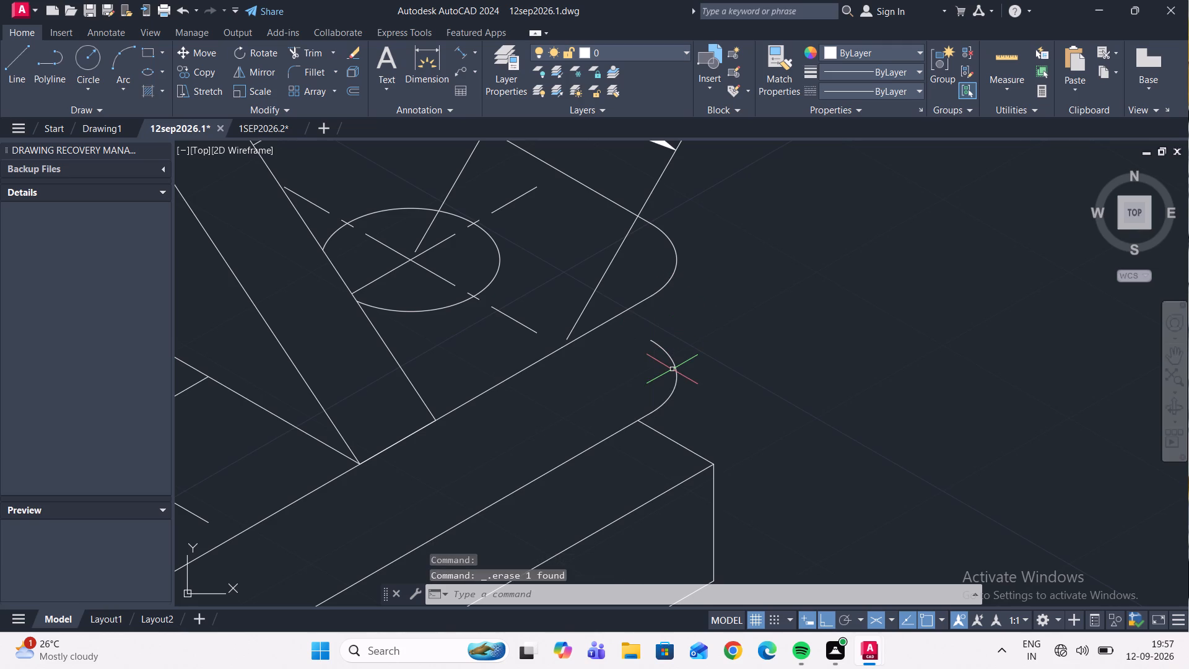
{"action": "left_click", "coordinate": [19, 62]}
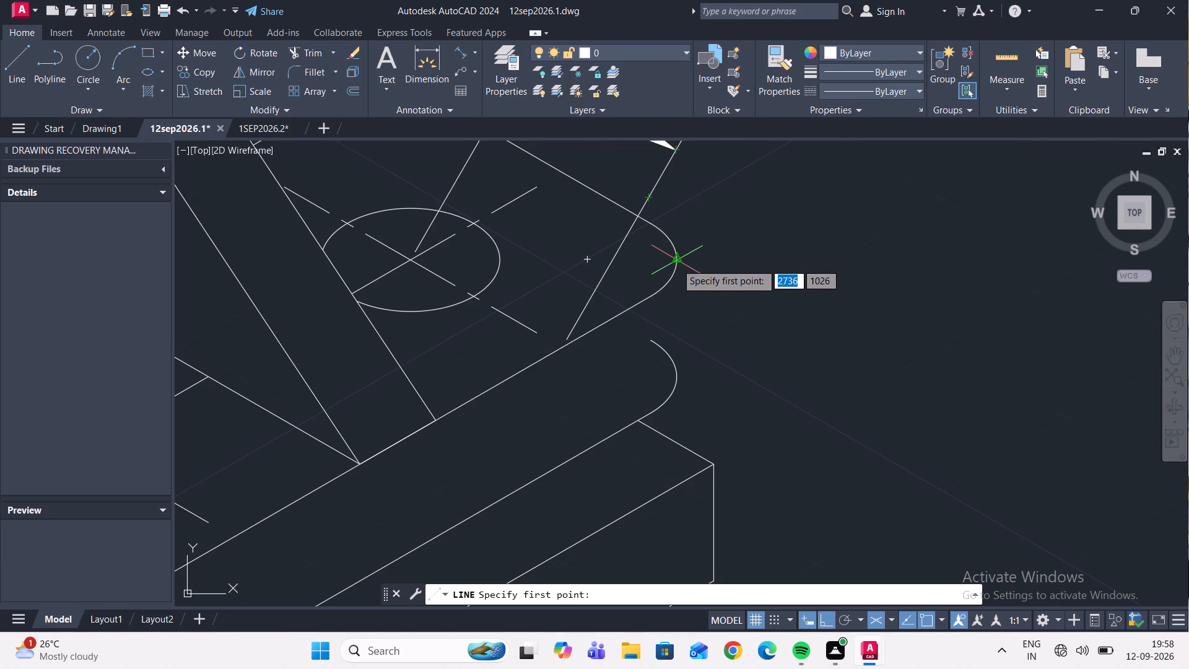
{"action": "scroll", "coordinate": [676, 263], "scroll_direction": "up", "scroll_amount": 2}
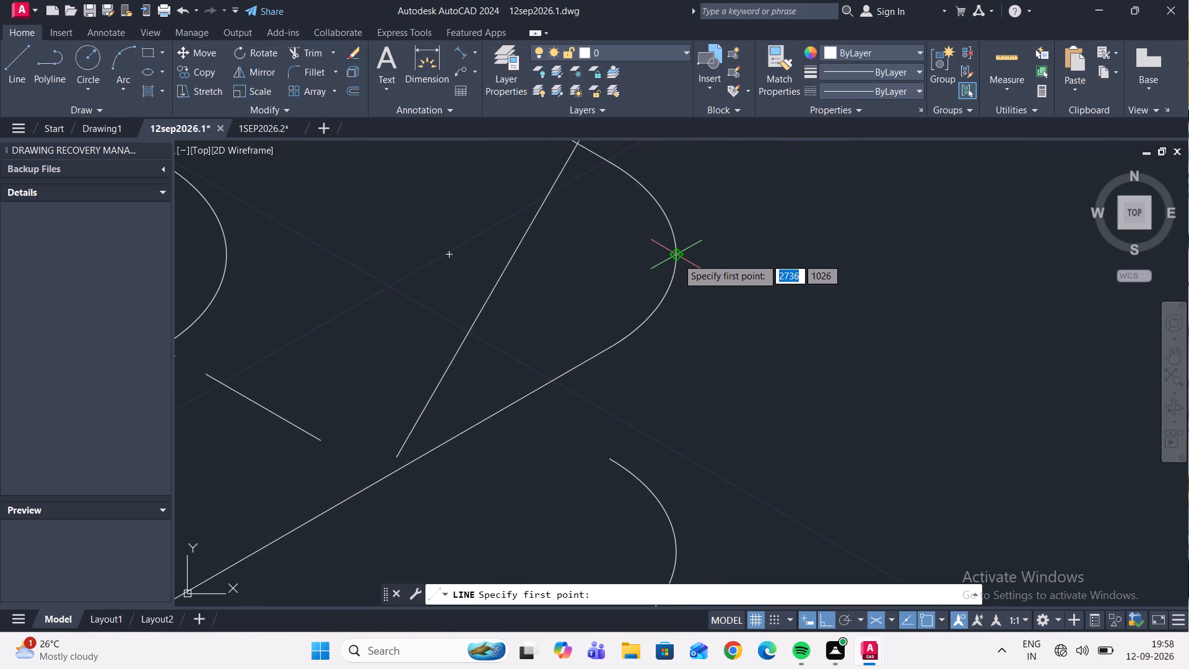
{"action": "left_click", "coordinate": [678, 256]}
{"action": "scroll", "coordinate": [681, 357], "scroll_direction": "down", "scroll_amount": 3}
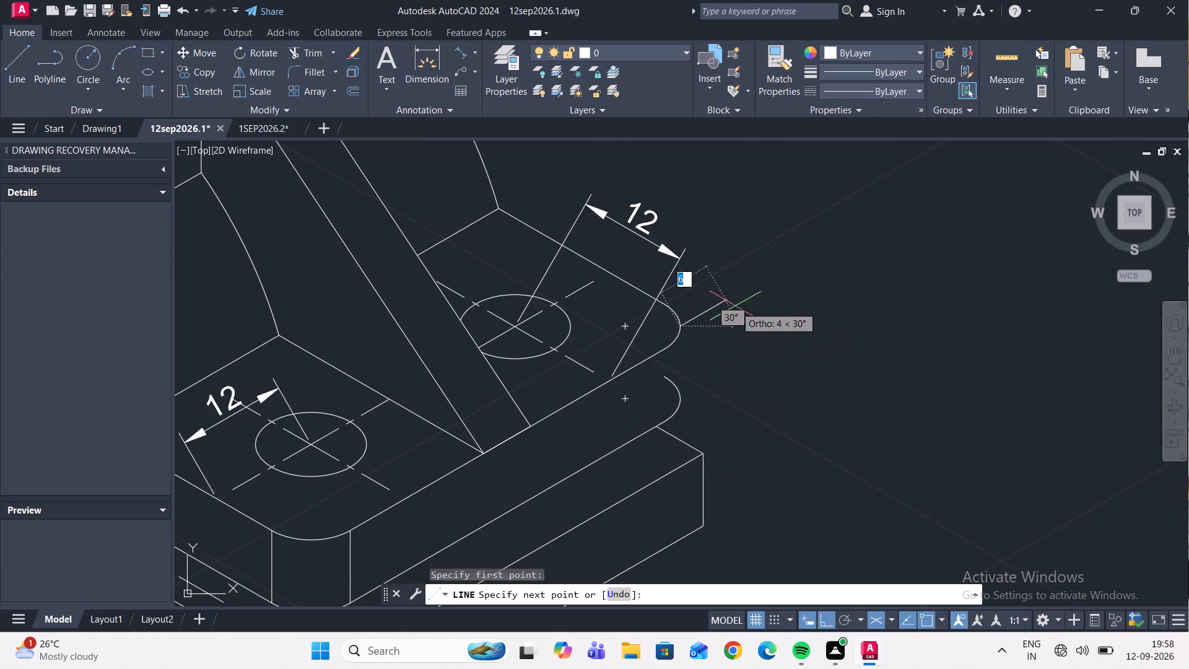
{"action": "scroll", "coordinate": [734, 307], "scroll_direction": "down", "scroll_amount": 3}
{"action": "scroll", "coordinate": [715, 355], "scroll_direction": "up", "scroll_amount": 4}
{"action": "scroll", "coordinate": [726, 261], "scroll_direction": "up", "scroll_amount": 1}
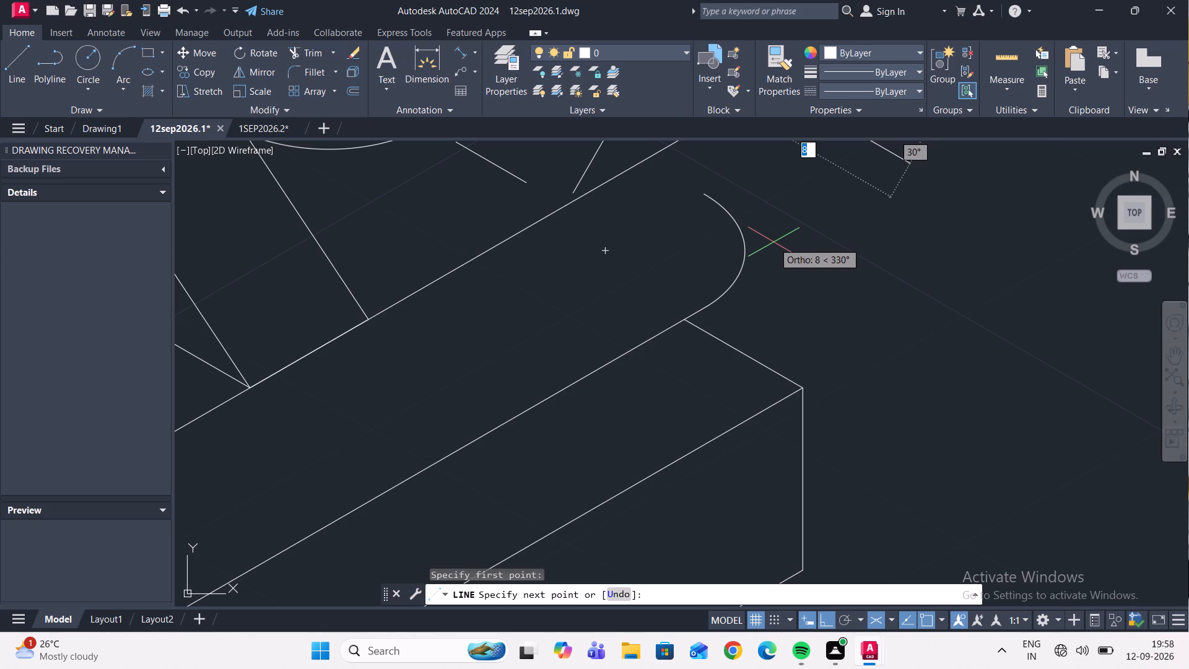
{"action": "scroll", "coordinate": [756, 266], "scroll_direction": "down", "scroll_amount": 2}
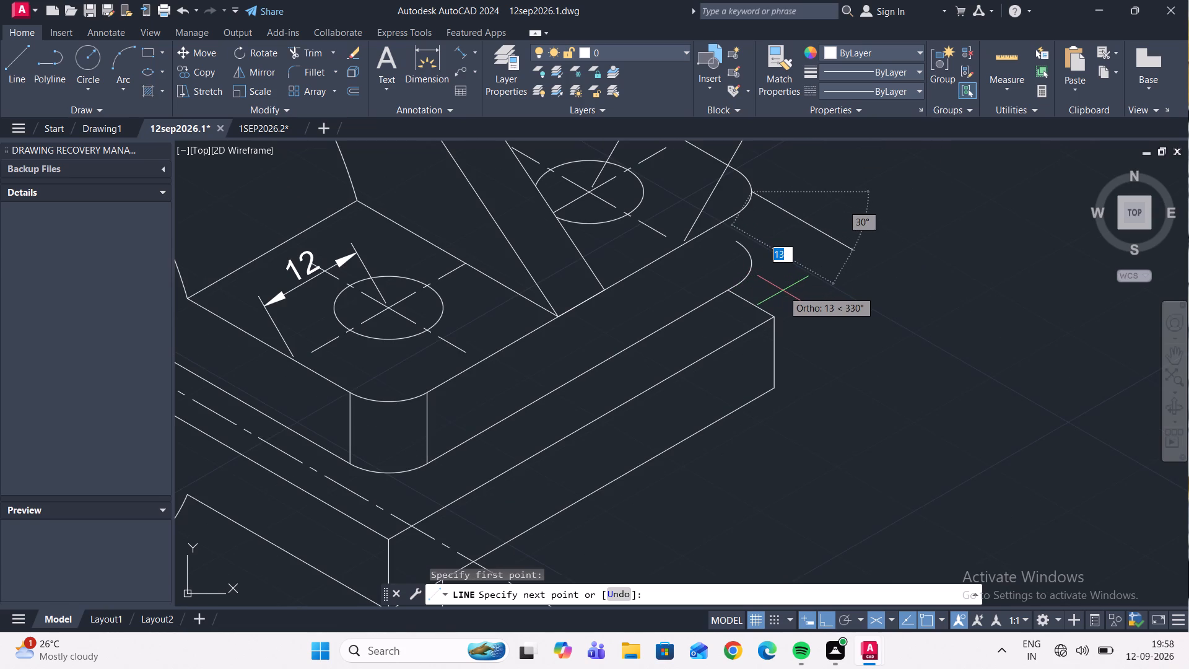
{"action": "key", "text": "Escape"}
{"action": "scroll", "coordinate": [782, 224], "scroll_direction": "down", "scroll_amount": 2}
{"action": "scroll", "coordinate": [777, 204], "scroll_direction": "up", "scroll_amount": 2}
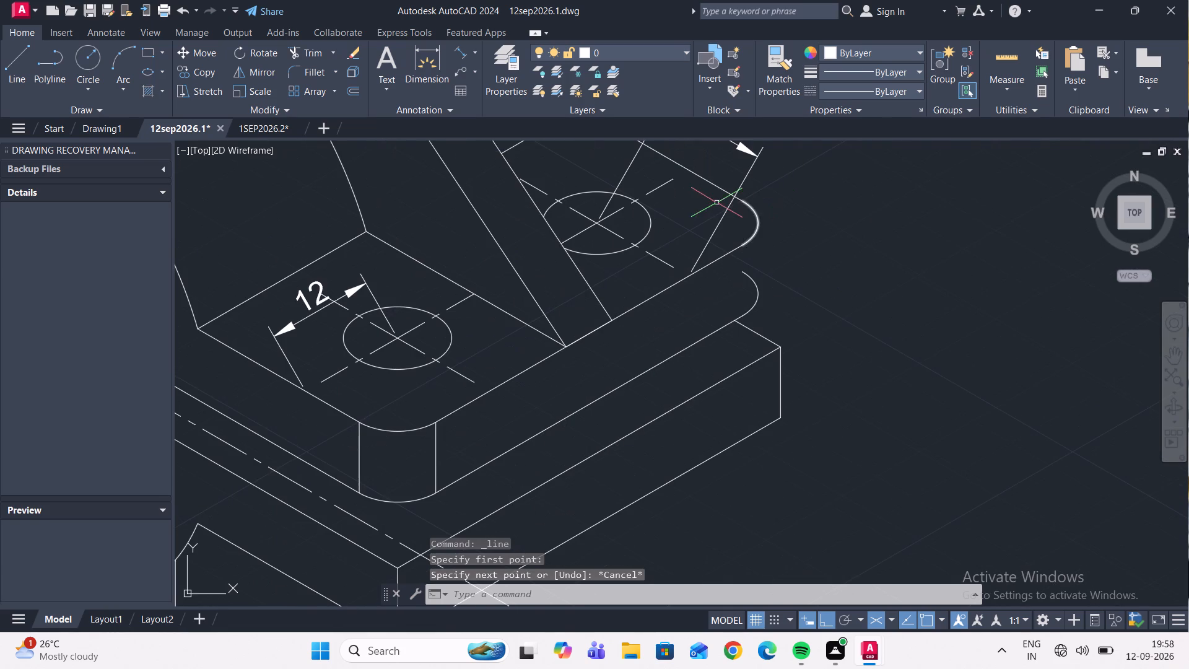
Draw a vertical line joining the outermost quadrant points of the right corner's top and bottom arcs.
{"action": "left_click", "coordinate": [17, 57]}
{"action": "scroll", "coordinate": [749, 230], "scroll_direction": "up", "scroll_amount": 1}
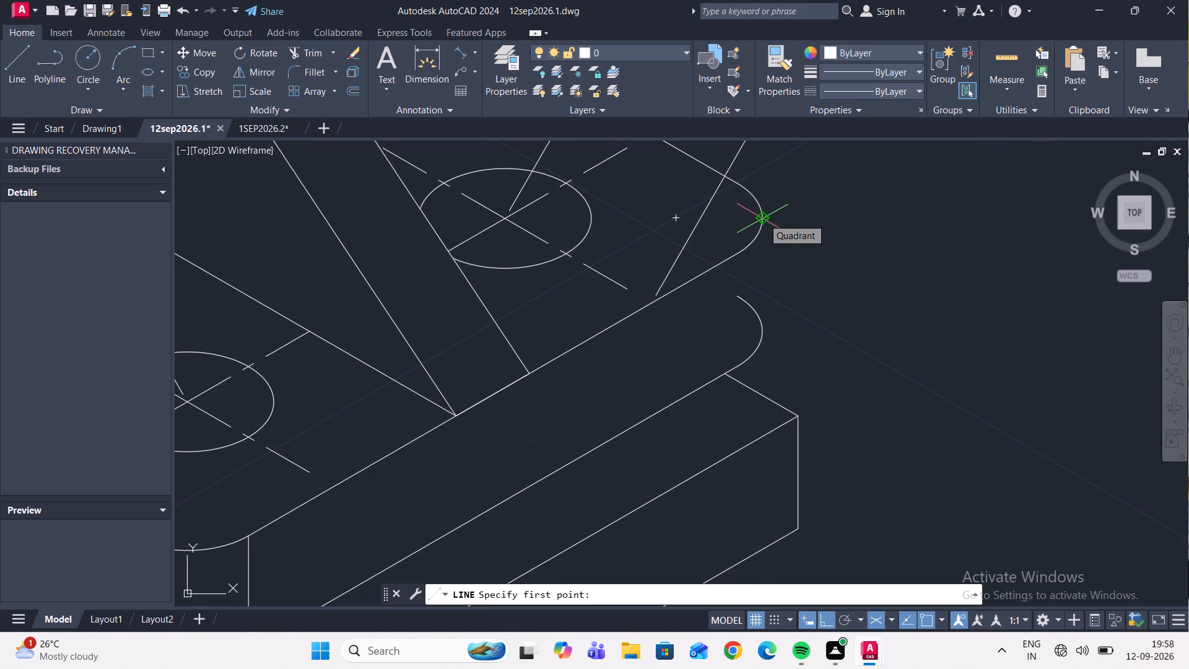
{"action": "left_click", "coordinate": [764, 218]}
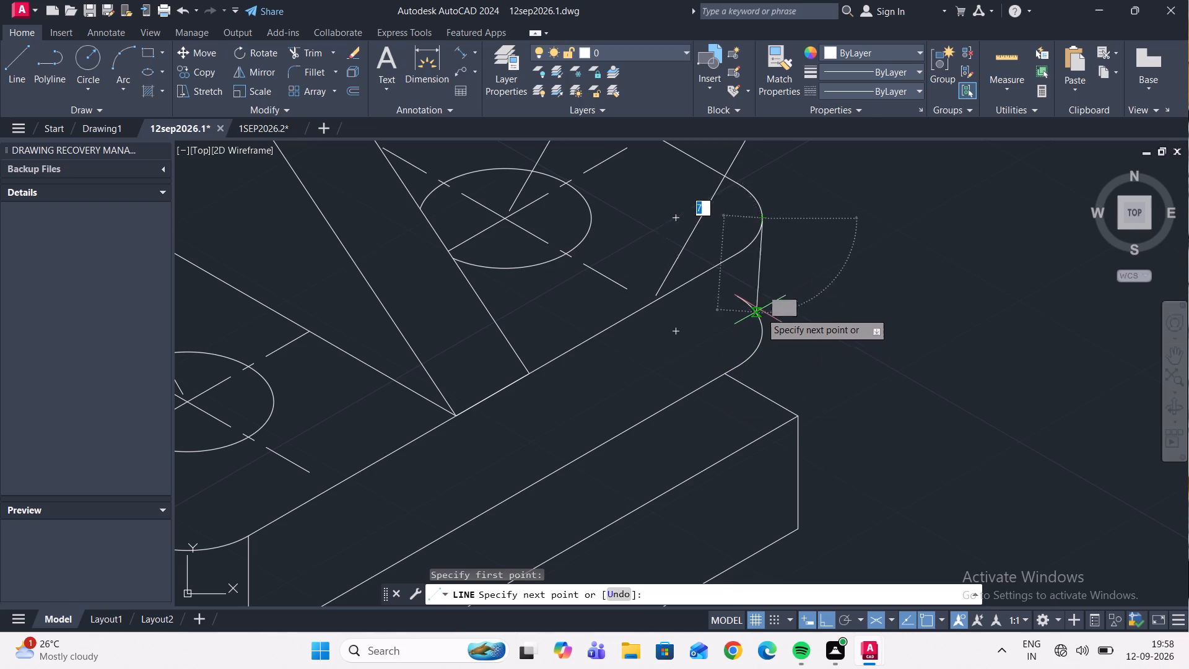
{"action": "left_click", "coordinate": [760, 331]}
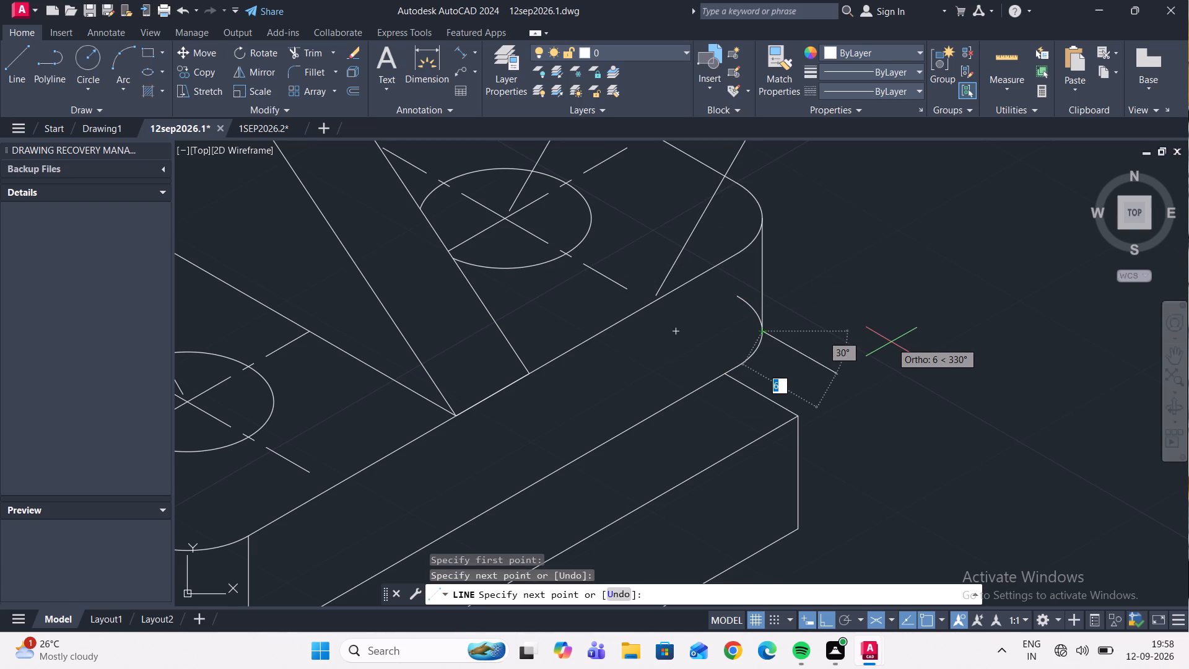
{"action": "key", "text": "Escape"}
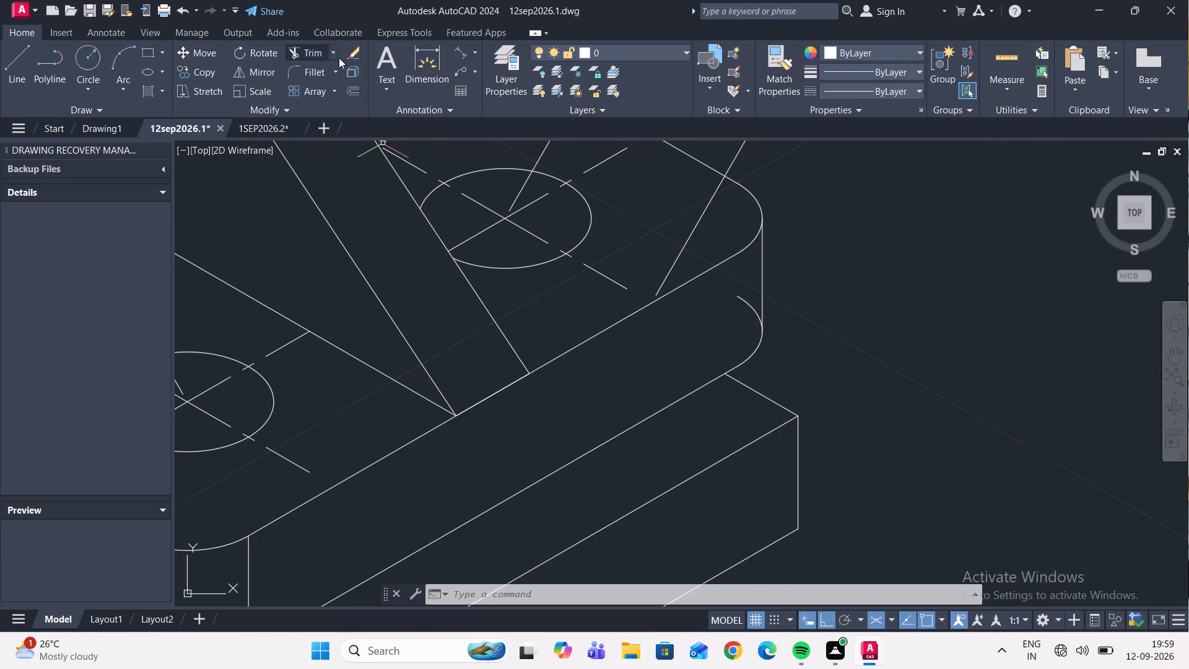
Trim off the part of the right corner's bottom arc above its tangent point with the vertical edge.
{"action": "left_click", "coordinate": [313, 44]}
{"action": "left_click", "coordinate": [304, 50]}
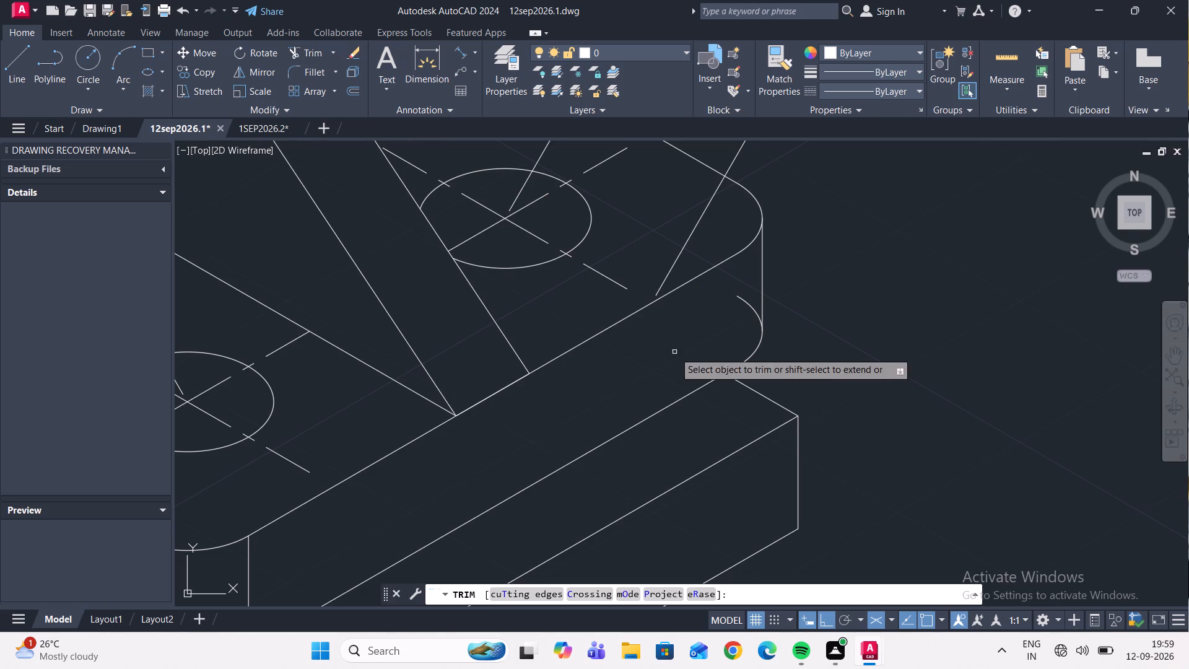
{"action": "left_click", "coordinate": [749, 305]}
{"action": "scroll", "coordinate": [696, 307], "scroll_direction": "down", "scroll_amount": 2}
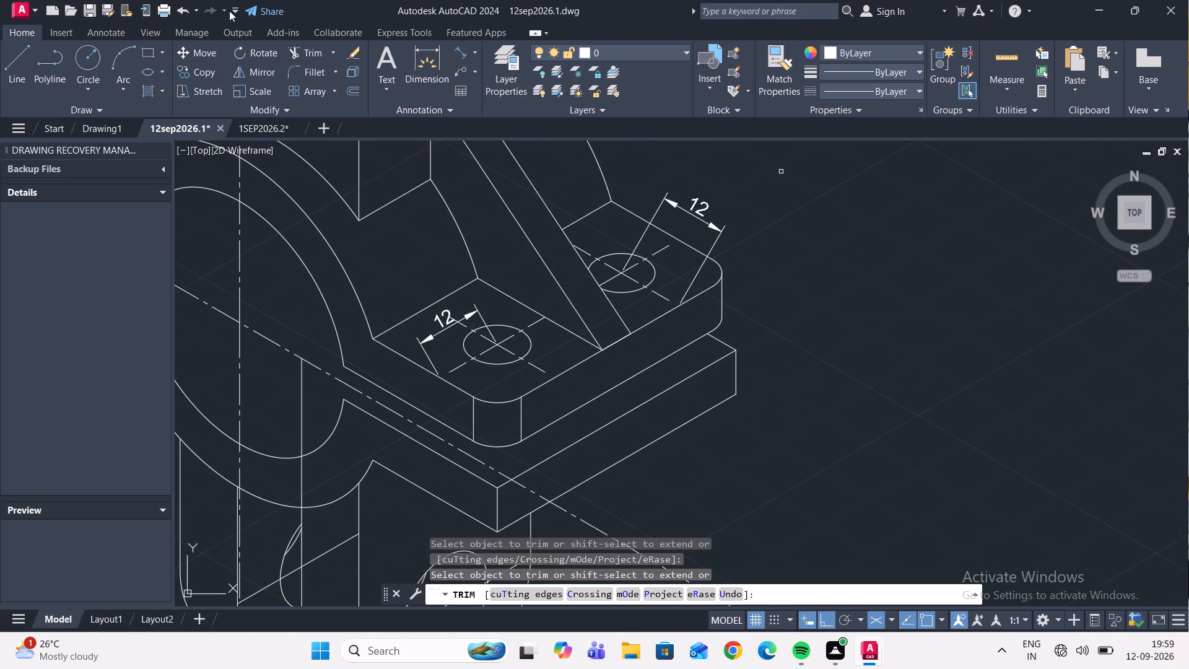
From the lower plate's top front corner, draw construction lines 5 along the right-hand edge and 5 inward parallel to the left-hand edge.
{"action": "left_click", "coordinate": [19, 60]}
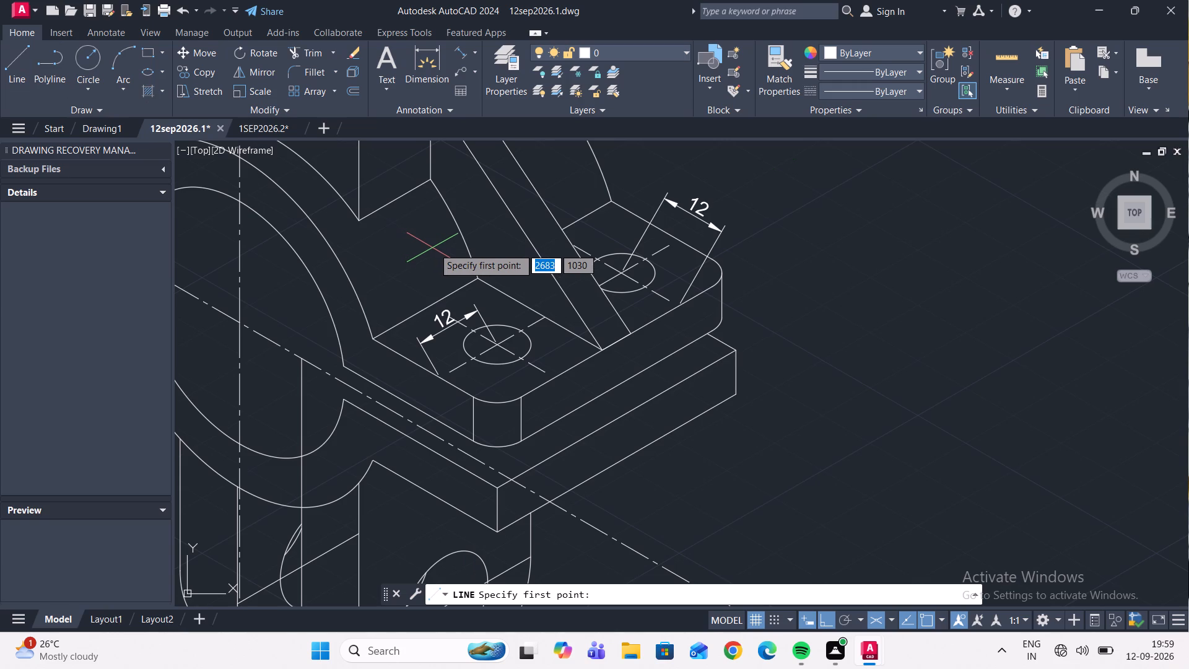
{"action": "left_click", "coordinate": [499, 486]}
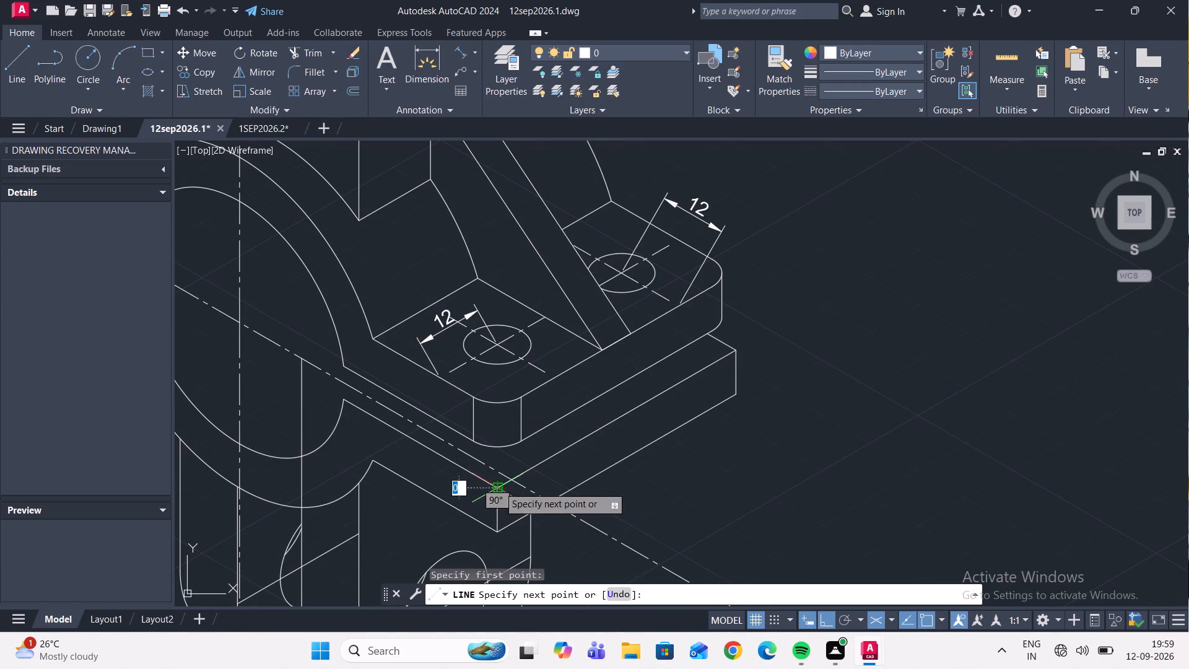
{"action": "key", "text": "5"}
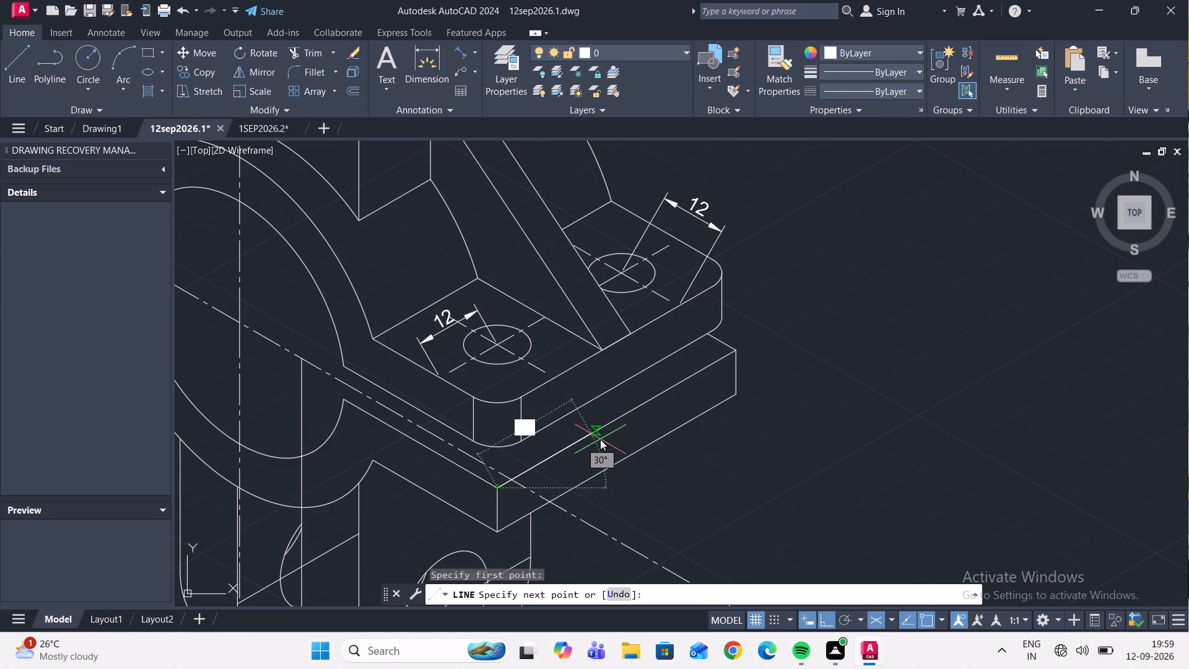
{"action": "key", "text": "Return"}
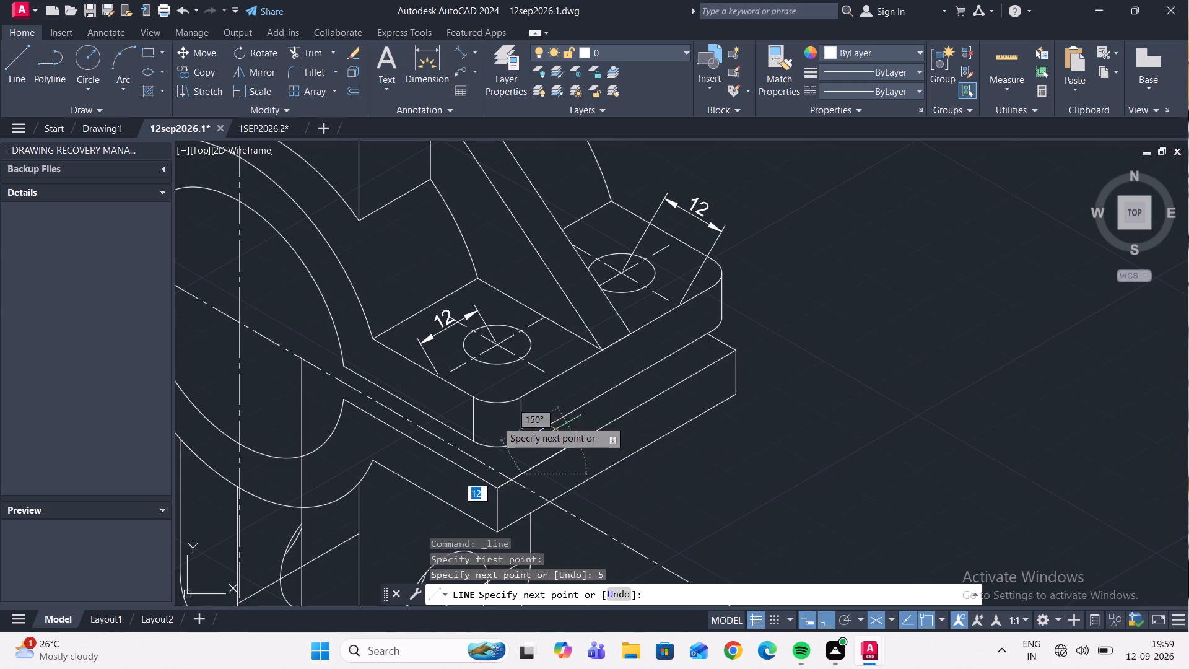
{"action": "scroll", "coordinate": [479, 422], "scroll_direction": "up", "scroll_amount": 3}
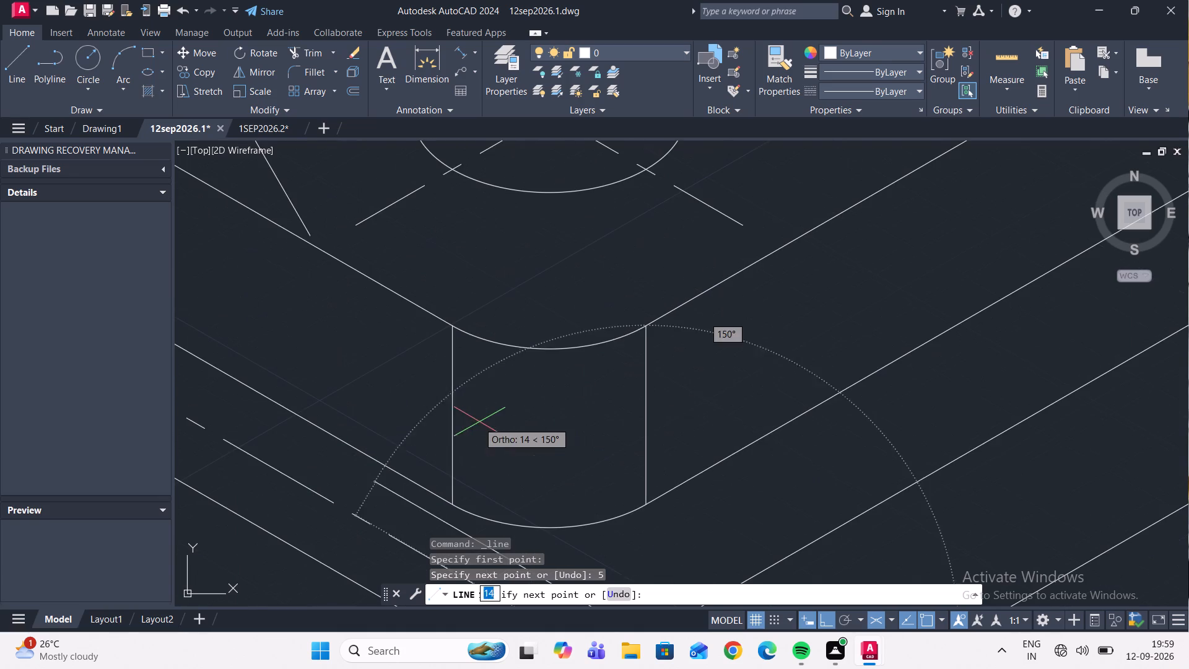
{"action": "scroll", "coordinate": [483, 502], "scroll_direction": "down", "scroll_amount": 1}
{"action": "middle_click_drag", "start_coordinate": [482, 499], "coordinate": [529, 346]}
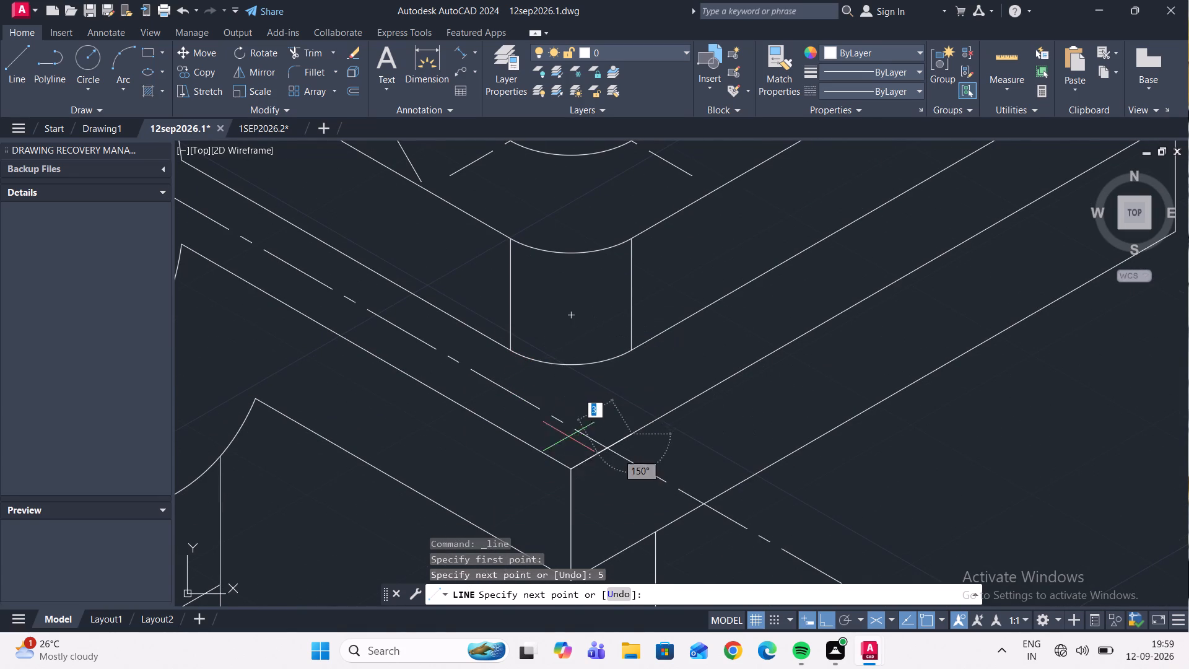
{"action": "key", "text": "5"}
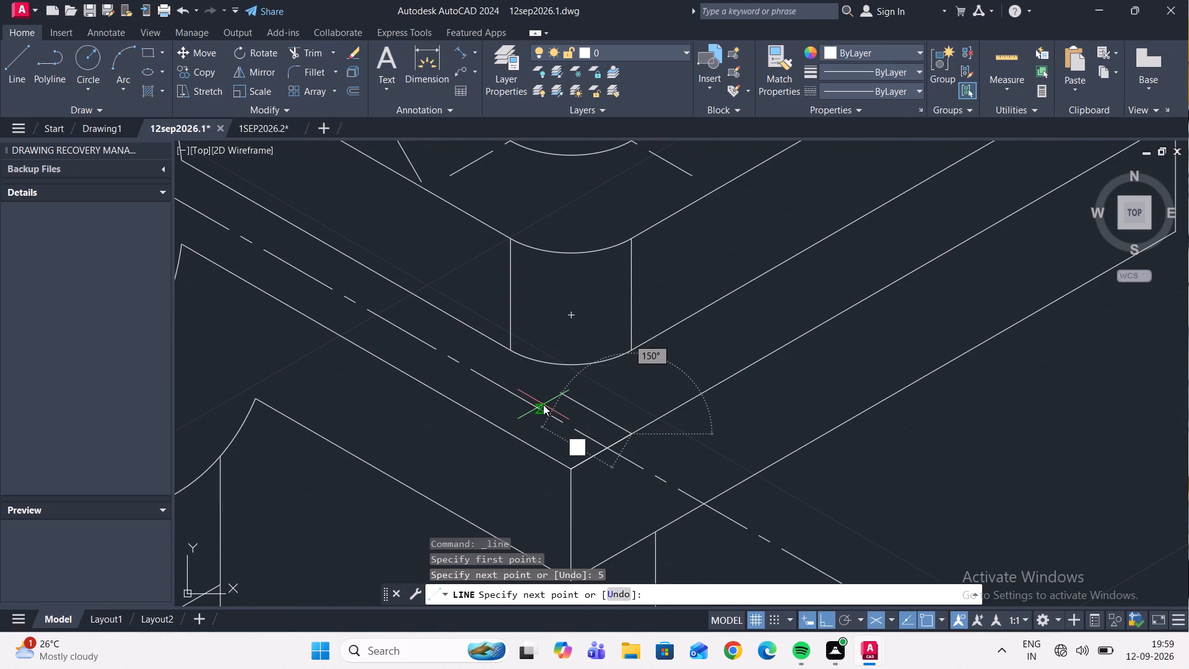
{"action": "key", "text": "Return"}
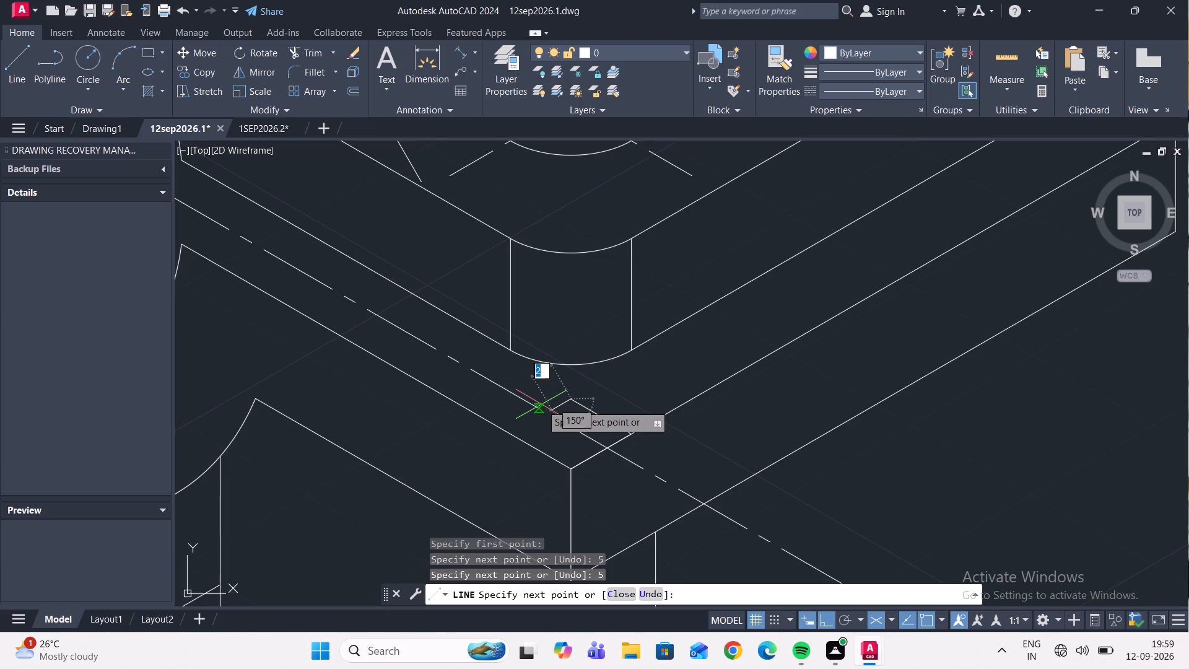
{"action": "key", "text": "Escape"}
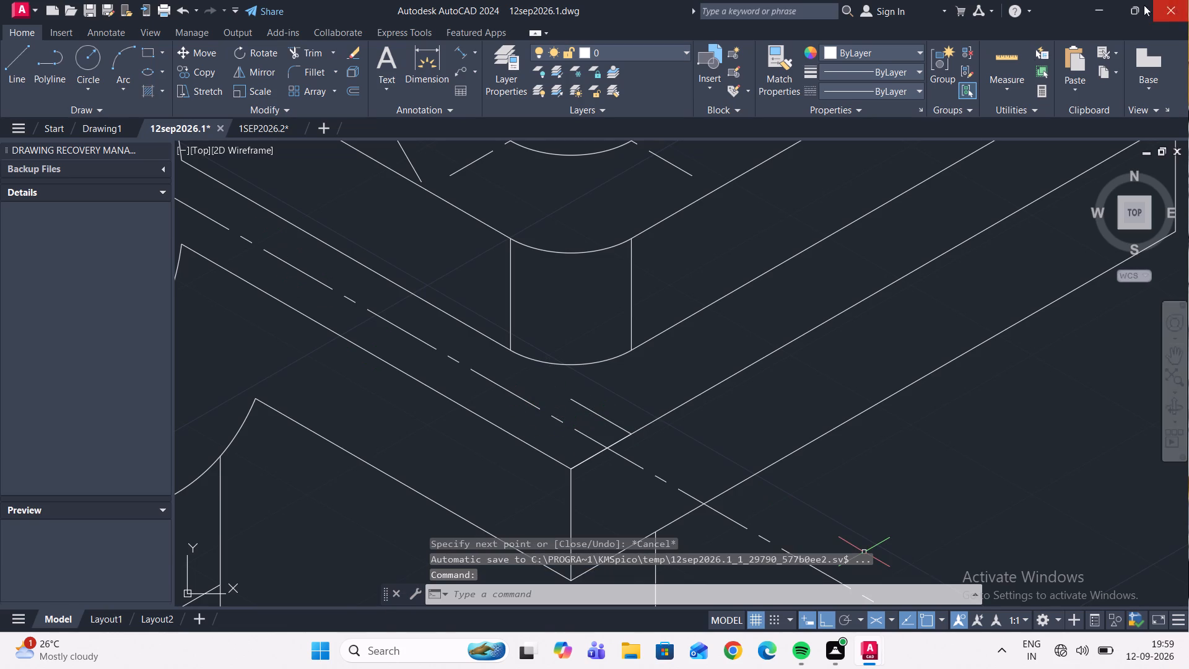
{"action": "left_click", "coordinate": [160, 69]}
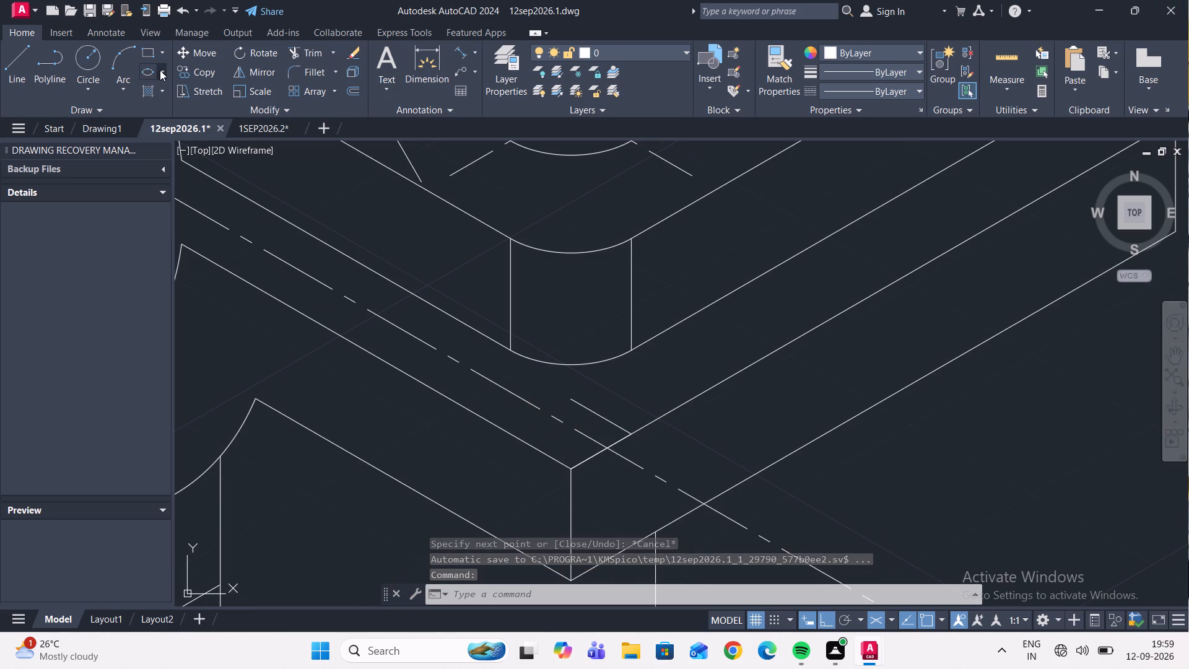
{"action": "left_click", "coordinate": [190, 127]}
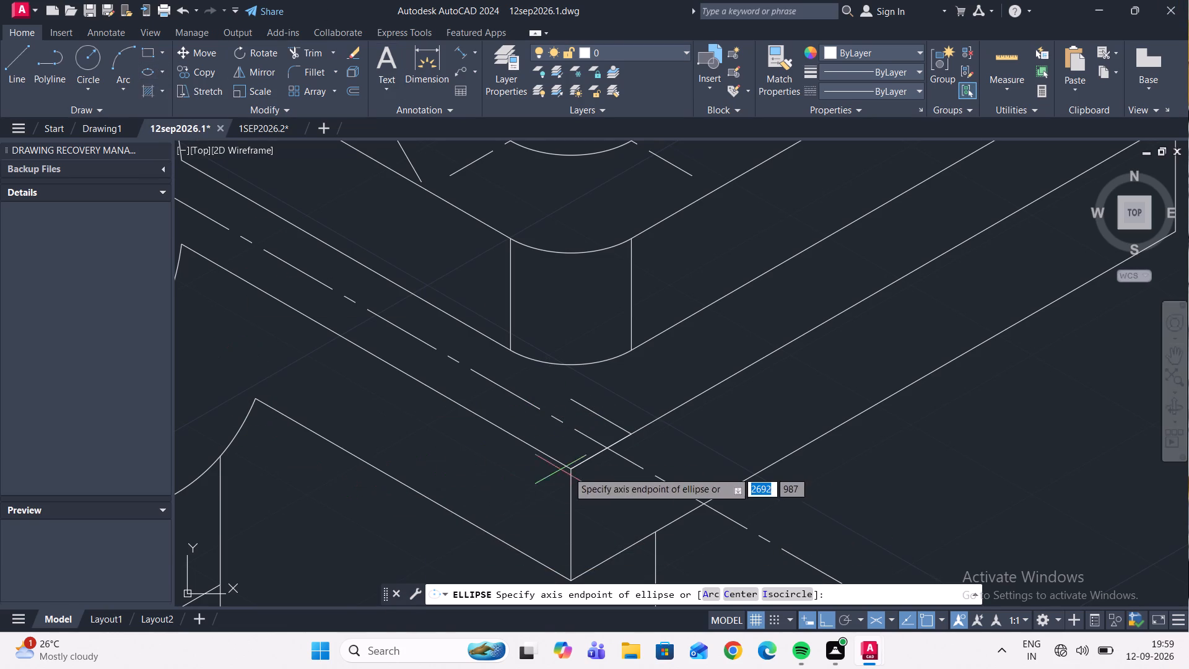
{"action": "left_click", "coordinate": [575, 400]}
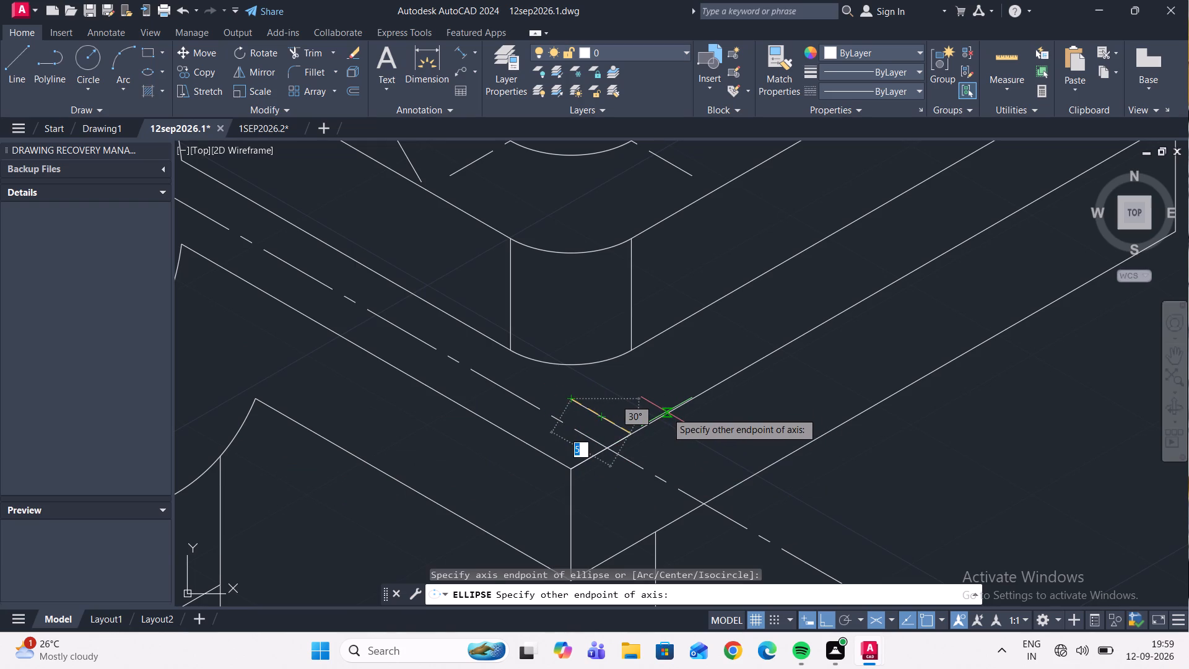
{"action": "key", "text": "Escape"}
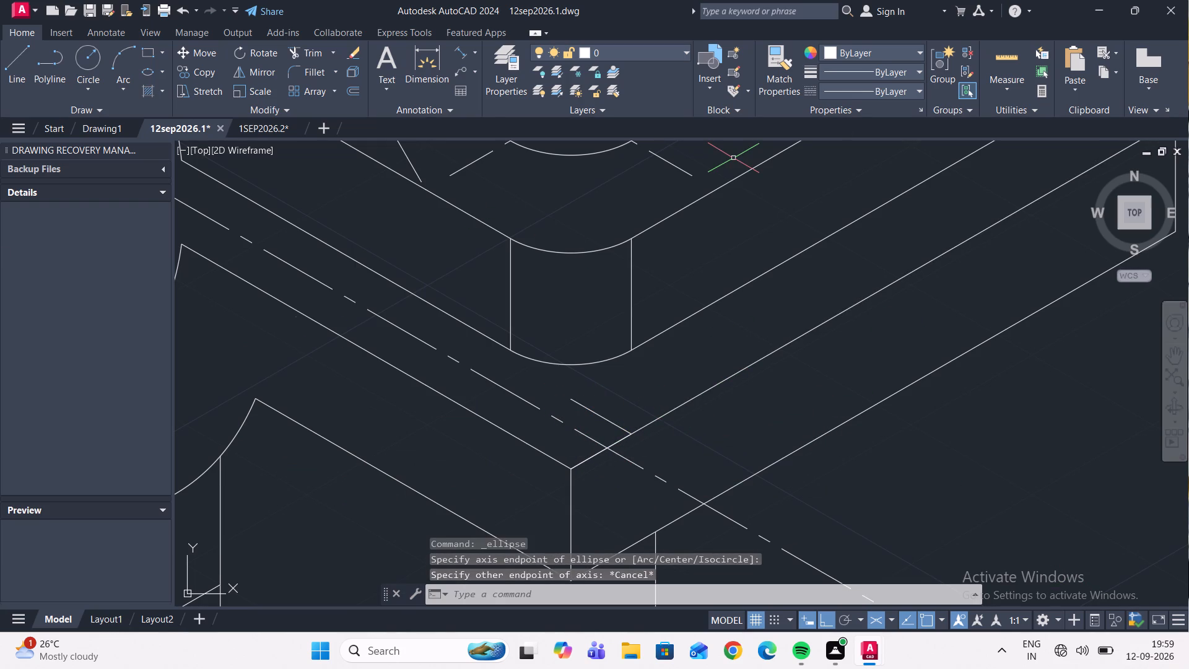
Draw a radius 5 isocircle centred on the inner end of the construction lines at the lower plate's top front corner.
{"action": "left_click", "coordinate": [165, 75]}
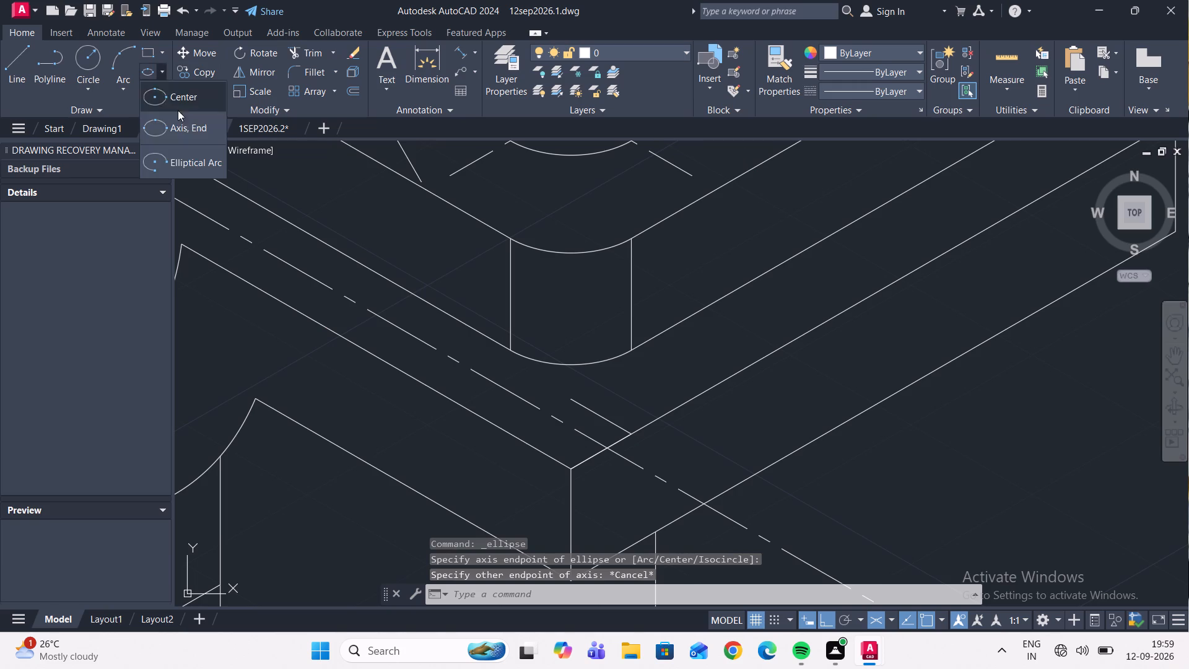
{"action": "left_click", "coordinate": [183, 123]}
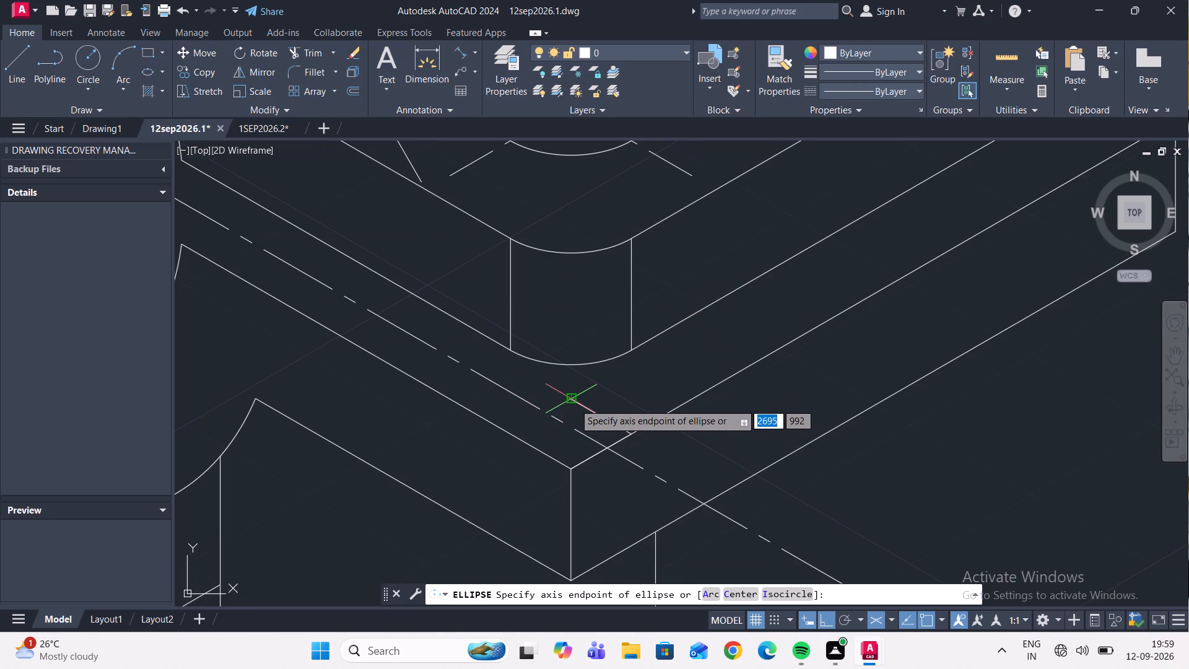
{"action": "left_click", "coordinate": [785, 597]}
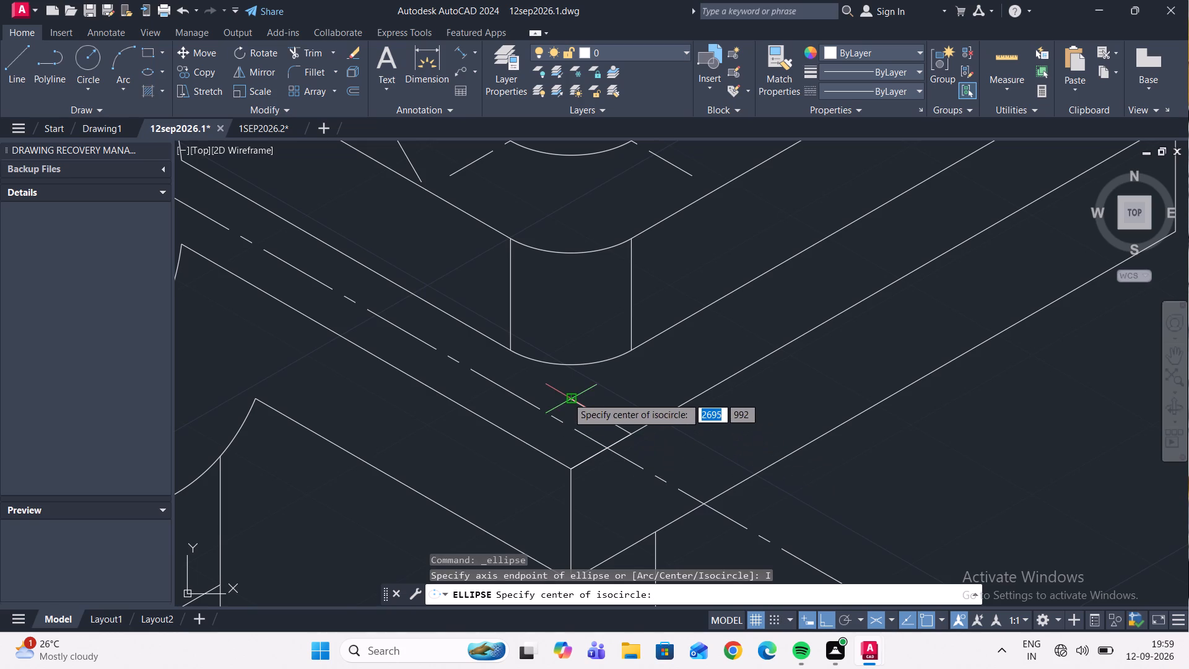
{"action": "left_click", "coordinate": [567, 397]}
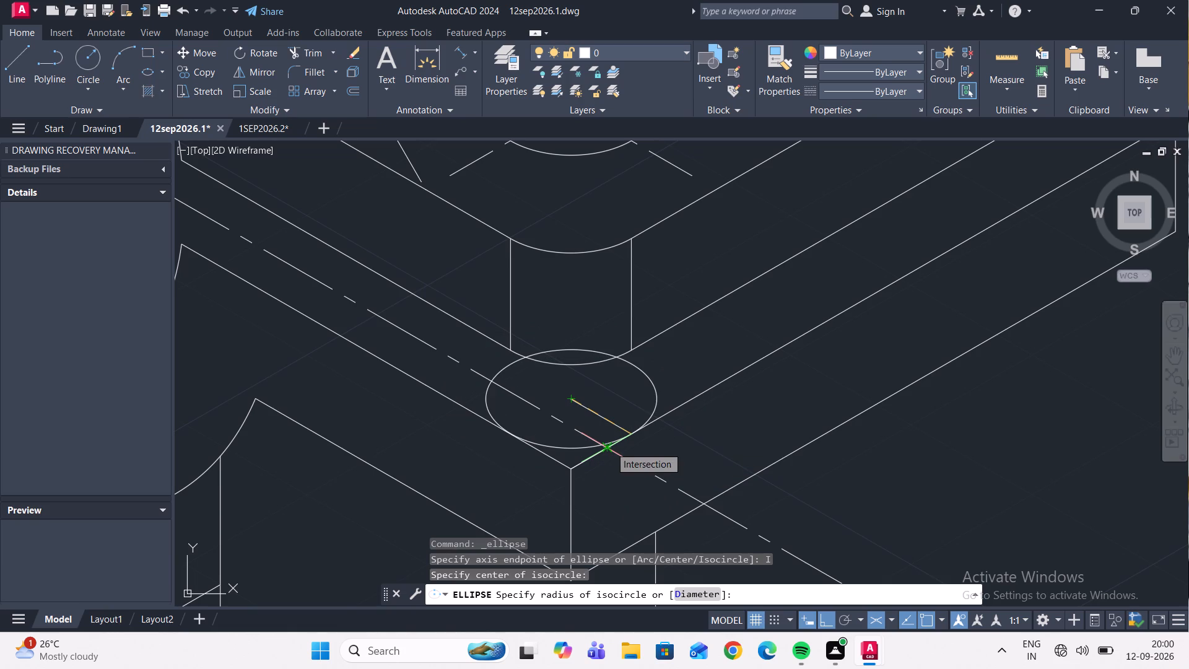
{"action": "key", "text": "5"}
{"action": "key", "text": "Return"}
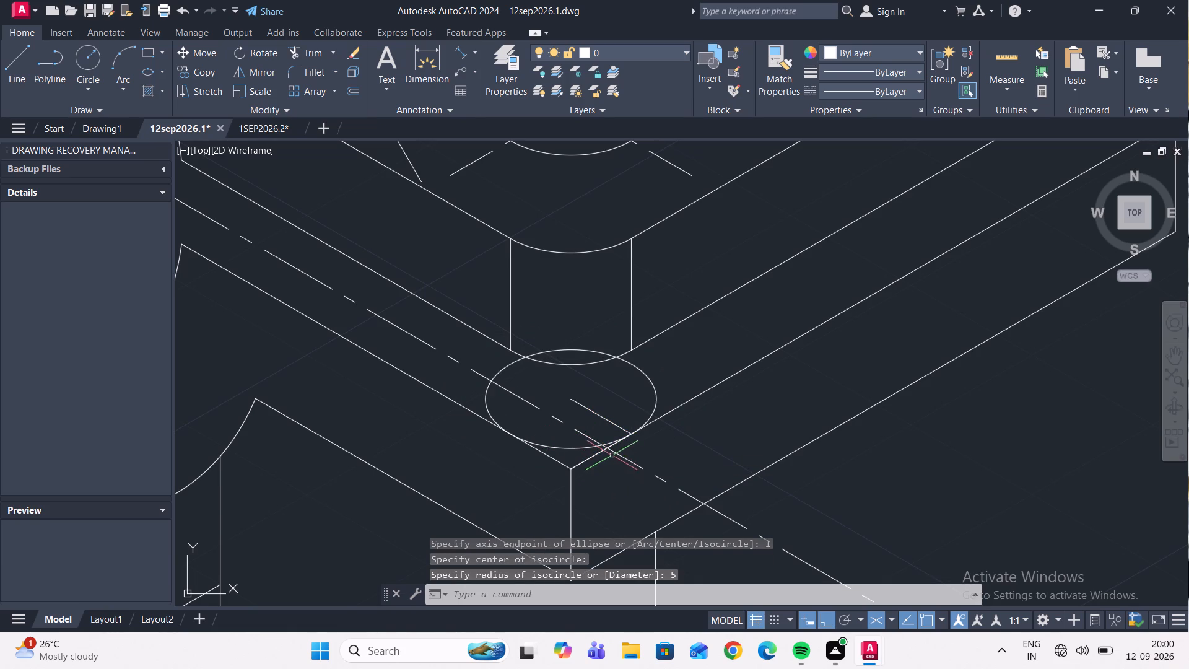
Trim the back and side portions of the new isocircle, keeping only the front arc that rounds the lower plate's top corner.
{"action": "scroll", "coordinate": [587, 312], "scroll_direction": "up", "scroll_amount": 1}
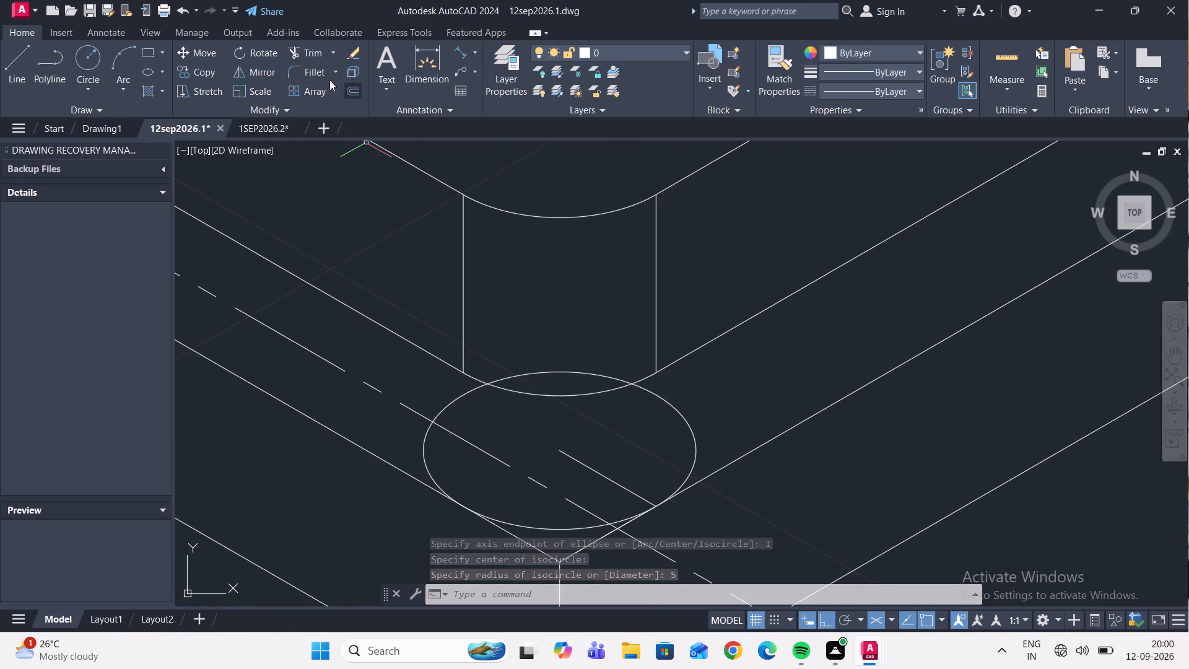
{"action": "left_click", "coordinate": [315, 51]}
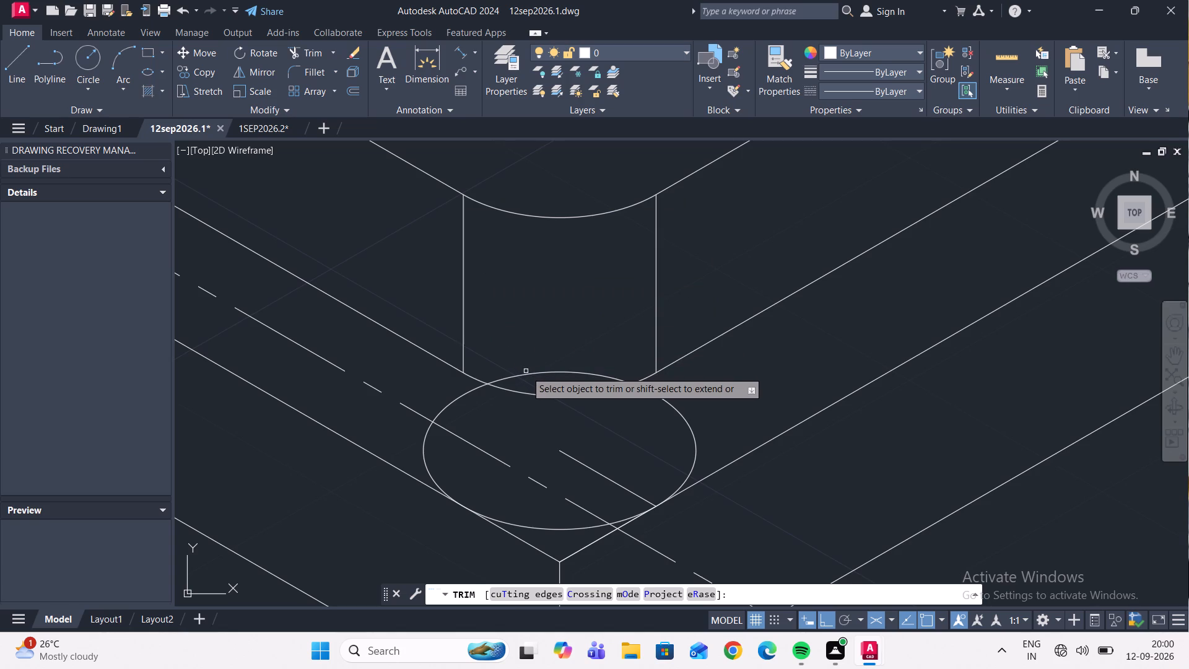
{"action": "left_click", "coordinate": [526, 371]}
{"action": "left_click", "coordinate": [524, 379]}
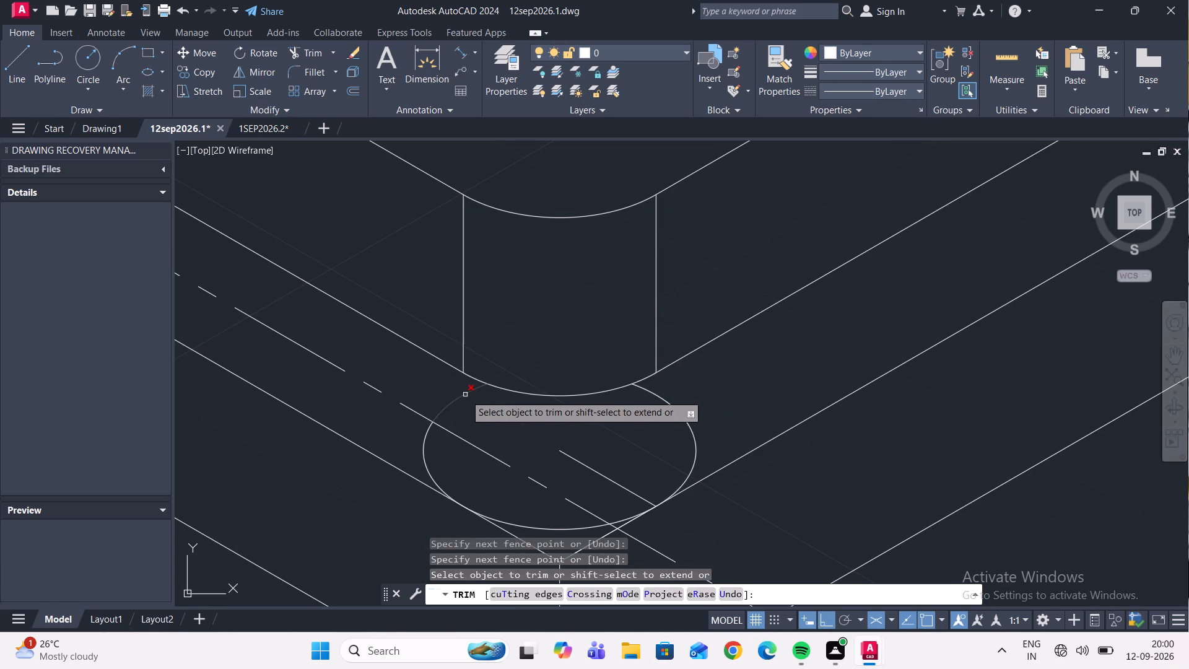
{"action": "left_click", "coordinate": [466, 395]}
{"action": "left_click", "coordinate": [426, 442]}
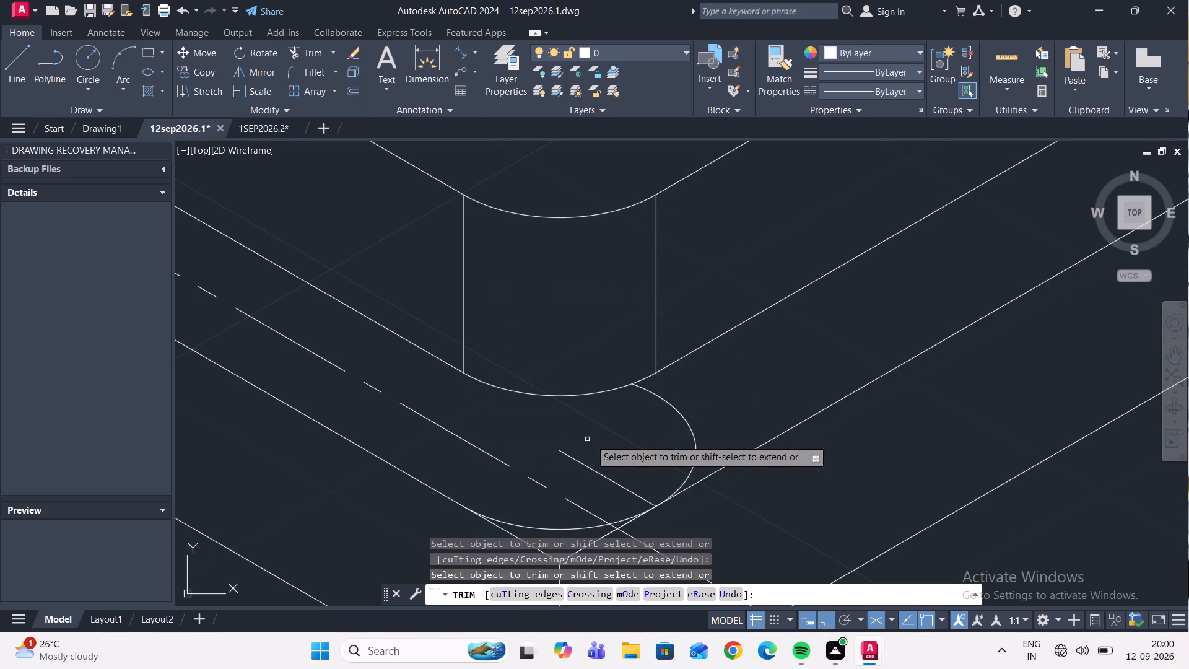
{"action": "left_click", "coordinate": [685, 427]}
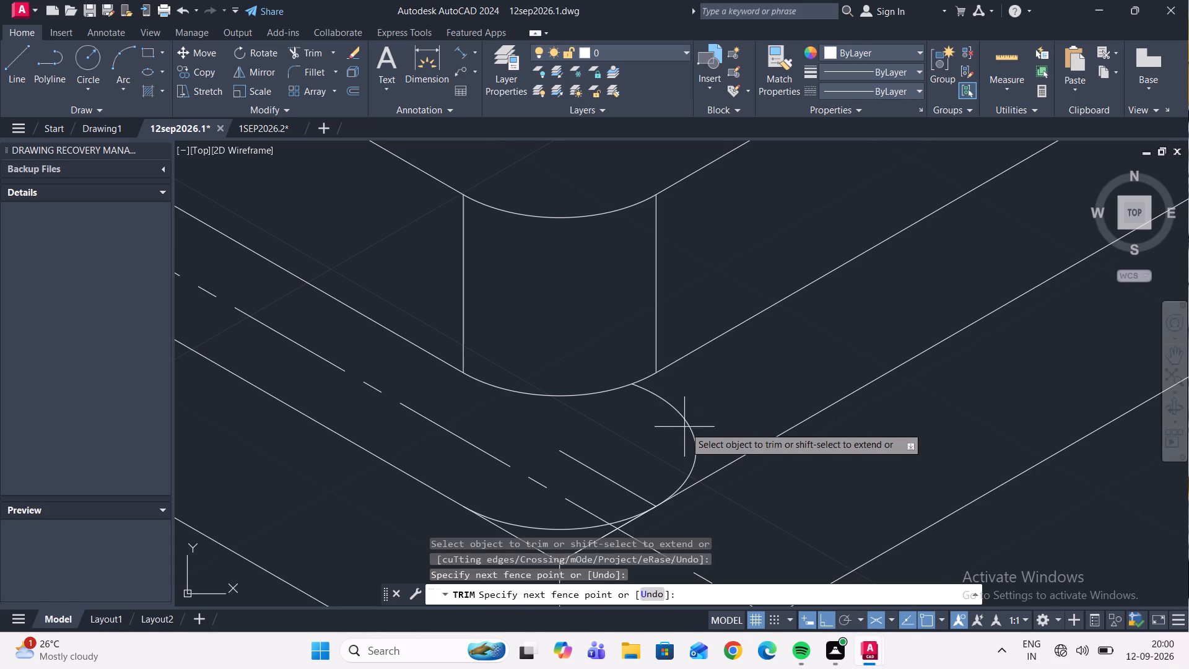
{"action": "left_click", "coordinate": [705, 426]}
Remove the inward construction line inside the lower plate's rounded top front corner using Trim.
{"action": "scroll", "coordinate": [684, 411], "scroll_direction": "down", "scroll_amount": 3}
{"action": "scroll", "coordinate": [661, 437], "scroll_direction": "up", "scroll_amount": 3}
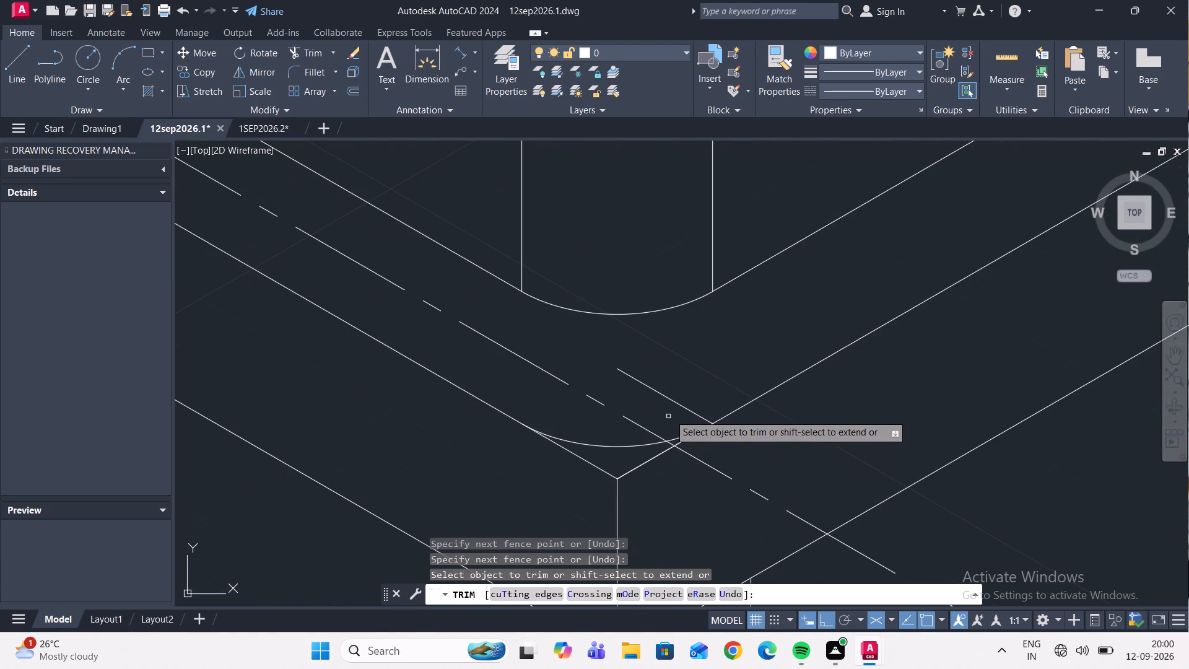
{"action": "left_click", "coordinate": [679, 401]}
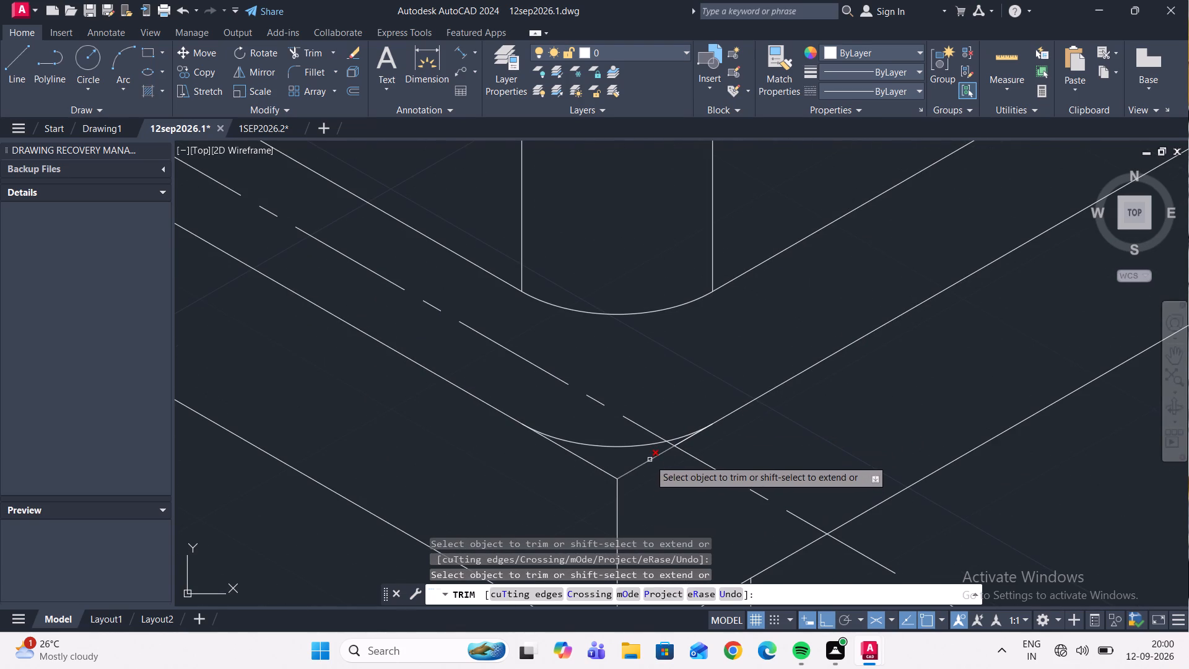
Trim away the sharp top edges beyond the lower plate's front corner arc, including the overlapping construction line, and remove the vertical corner edge.
{"action": "left_click", "coordinate": [650, 460]}
{"action": "scroll", "coordinate": [622, 424], "scroll_direction": "down", "scroll_amount": 2}
{"action": "scroll", "coordinate": [638, 419], "scroll_direction": "up", "scroll_amount": 3}
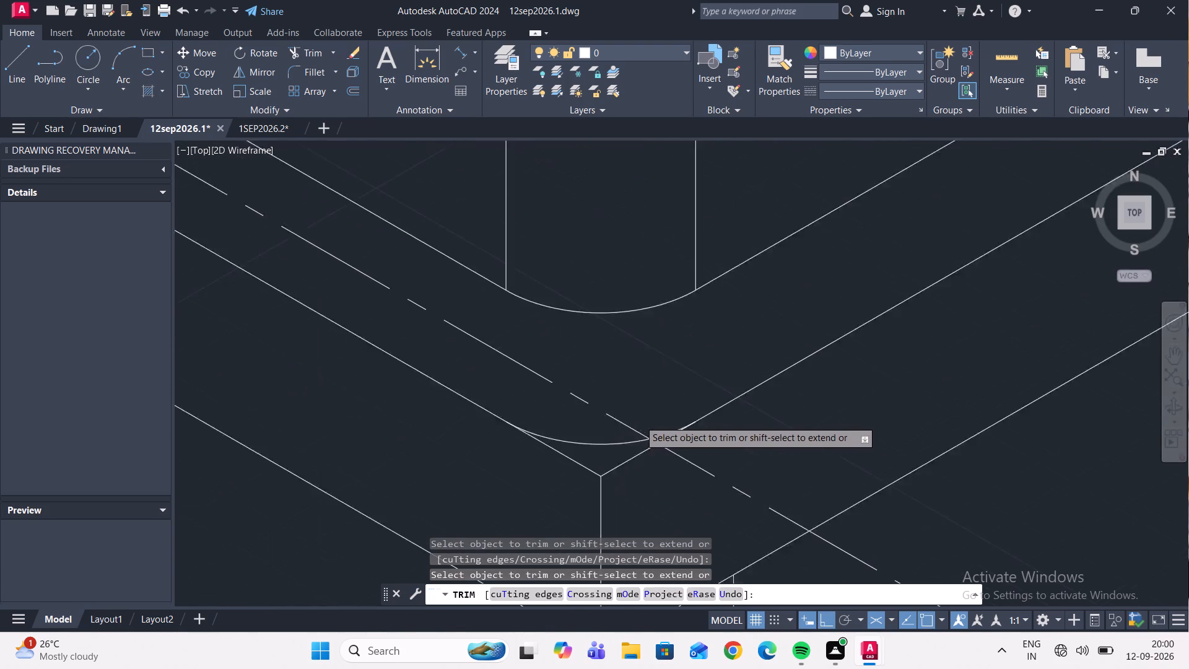
{"action": "scroll", "coordinate": [648, 467], "scroll_direction": "up", "scroll_amount": 3}
{"action": "scroll", "coordinate": [634, 446], "scroll_direction": "down", "scroll_amount": 4}
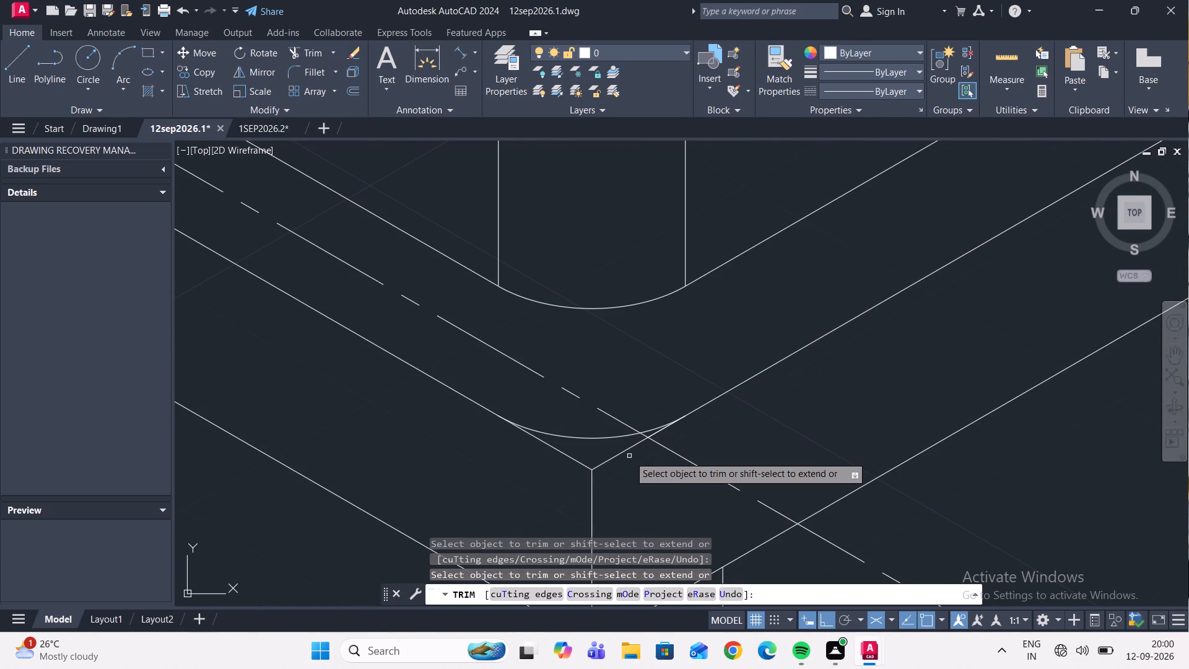
{"action": "left_click", "coordinate": [629, 447]}
{"action": "scroll", "coordinate": [659, 440], "scroll_direction": "up", "scroll_amount": 3}
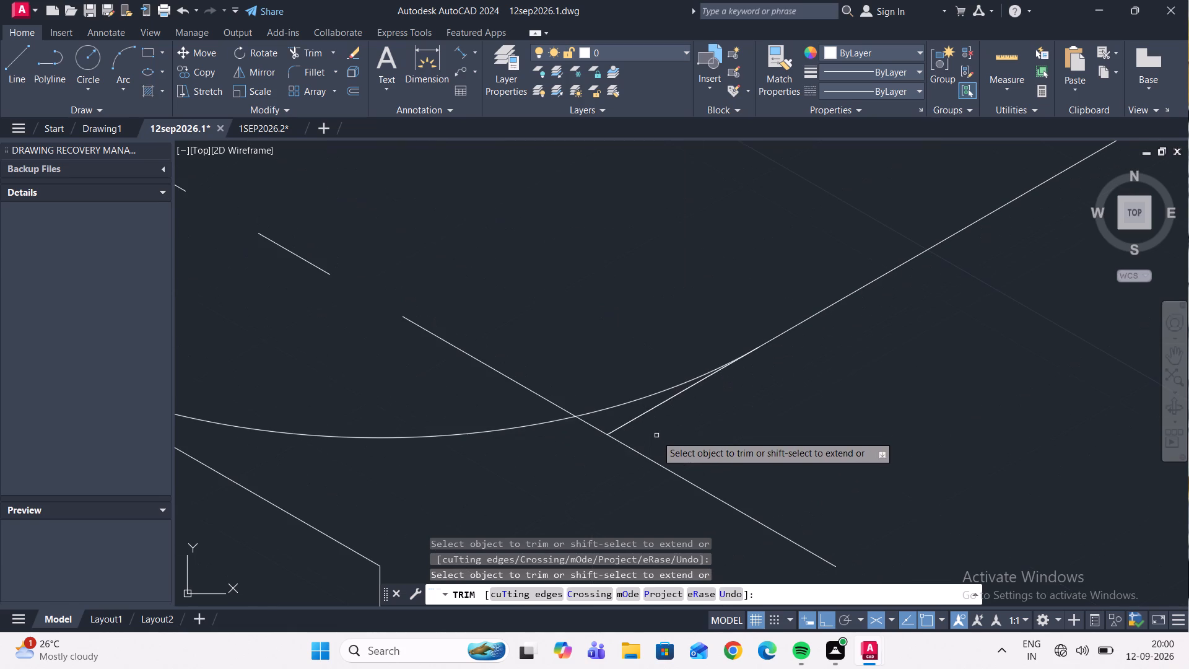
{"action": "left_click", "coordinate": [640, 415]}
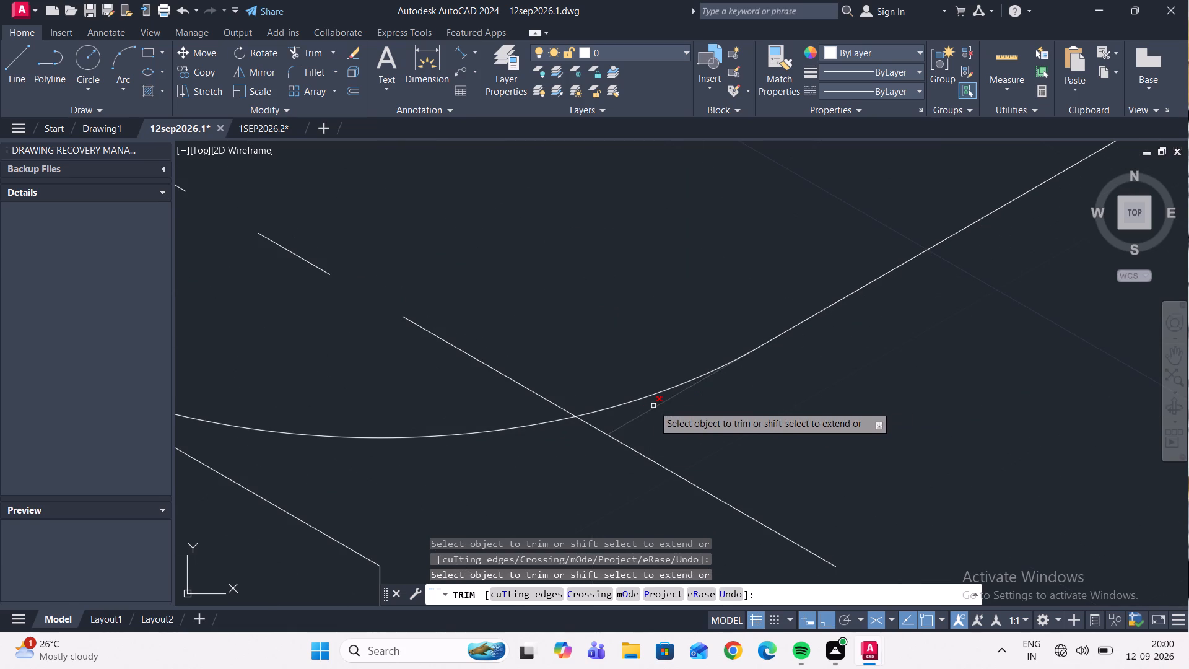
{"action": "left_click", "coordinate": [654, 407]}
{"action": "scroll", "coordinate": [660, 404], "scroll_direction": "down", "scroll_amount": 3}
{"action": "scroll", "coordinate": [567, 432], "scroll_direction": "up", "scroll_amount": 3}
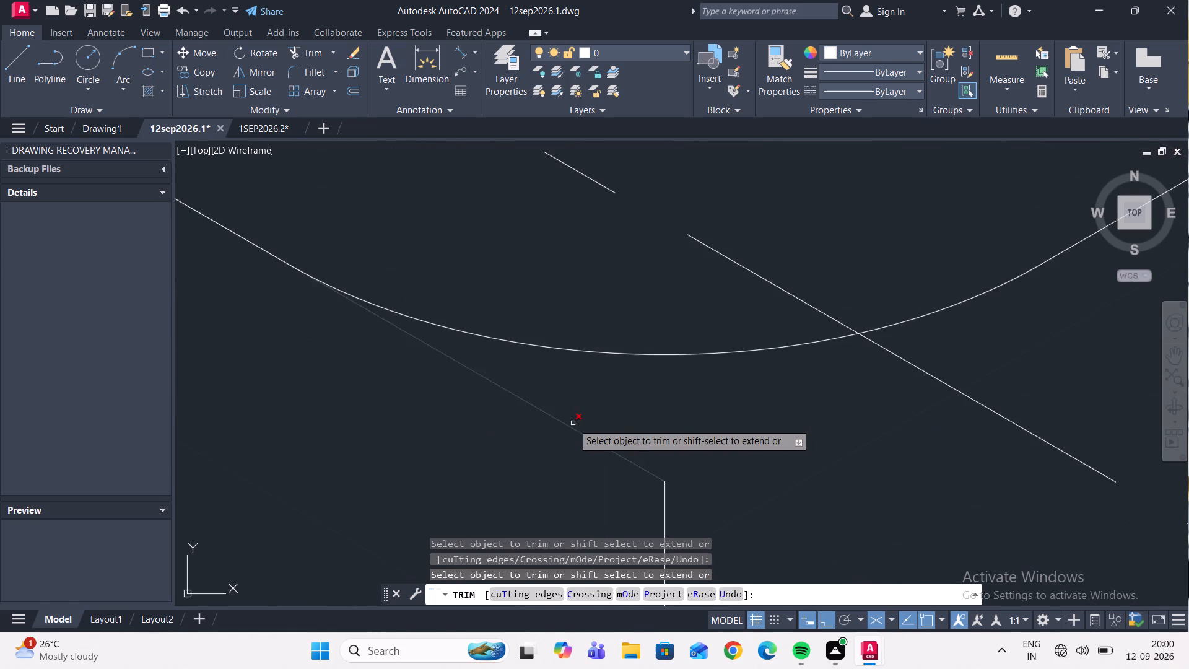
{"action": "left_click", "coordinate": [572, 426]}
{"action": "scroll", "coordinate": [582, 408], "scroll_direction": "down", "scroll_amount": 4}
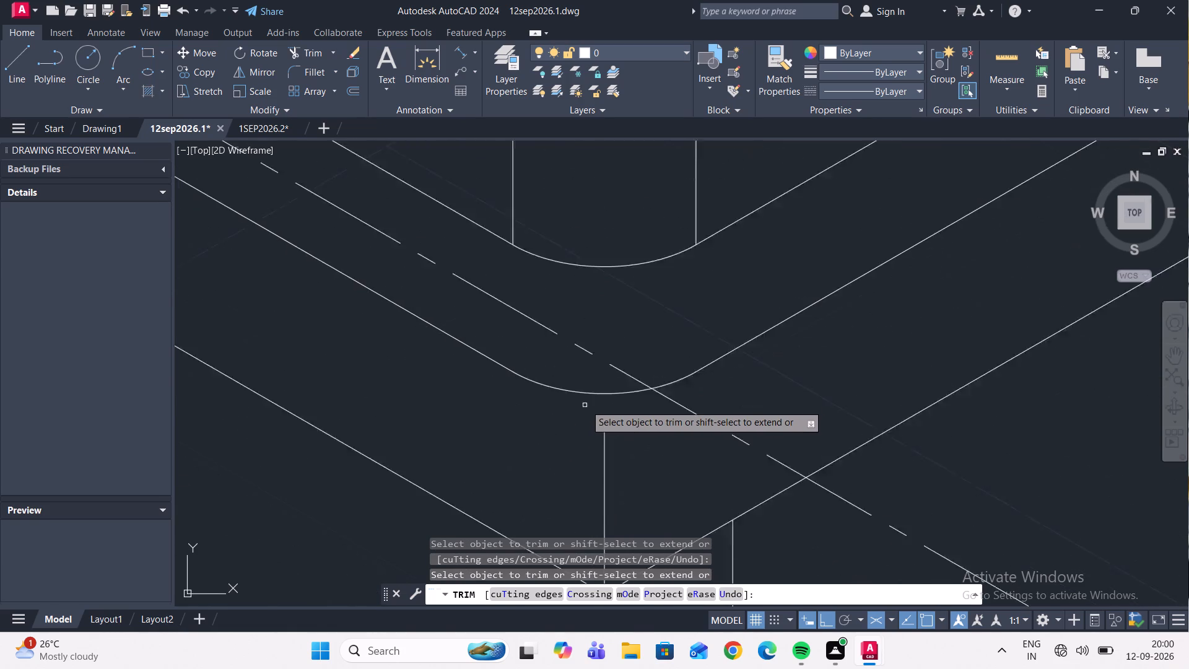
{"action": "scroll", "coordinate": [586, 404], "scroll_direction": "down", "scroll_amount": 1}
{"action": "left_click", "coordinate": [594, 440]}
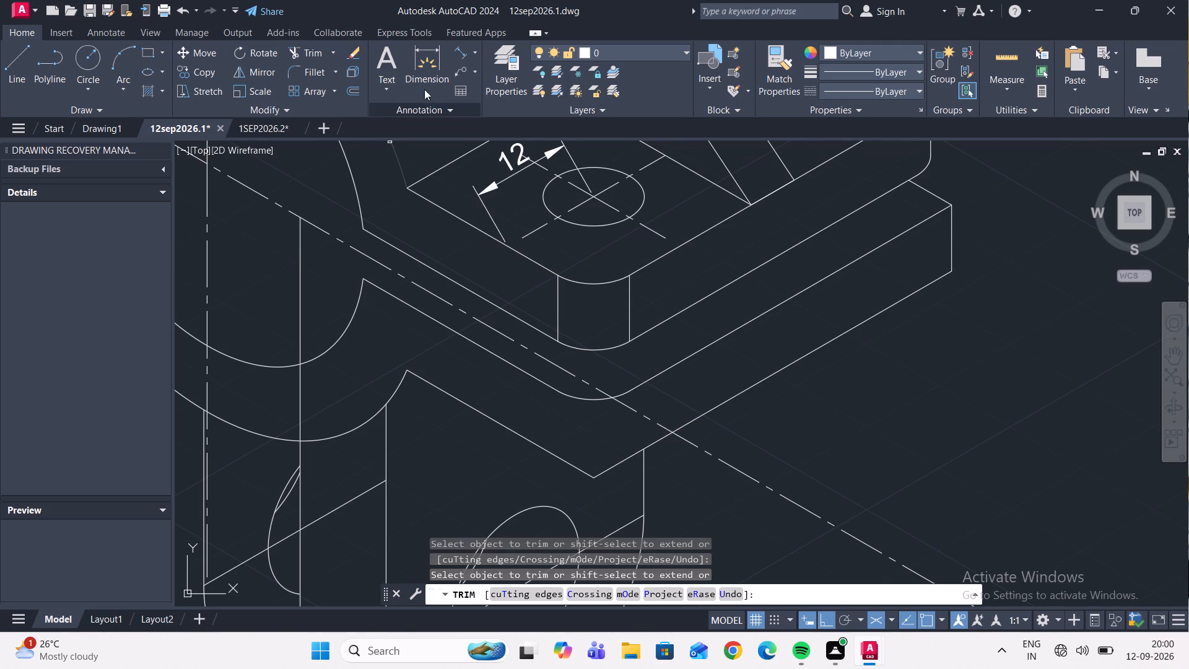
Start an axis-end ellipse at the lower plate's bottom front corner with a first axis of 5 along the right-hand edge.
{"action": "left_click", "coordinate": [156, 67]}
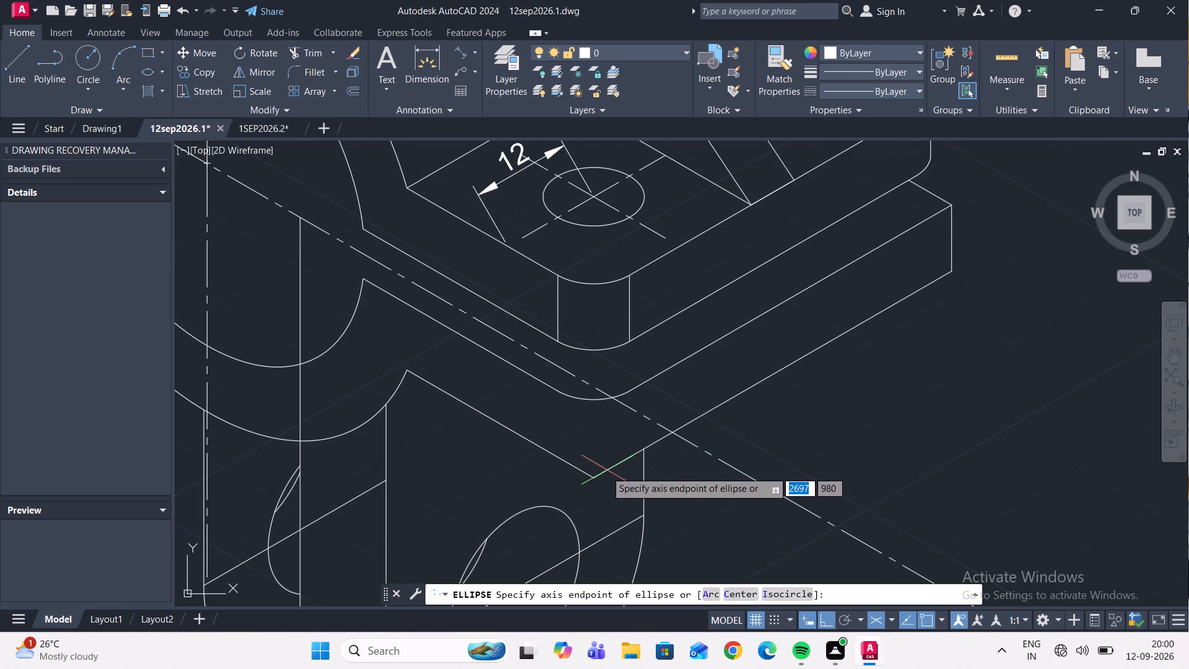
{"action": "left_click", "coordinate": [592, 474]}
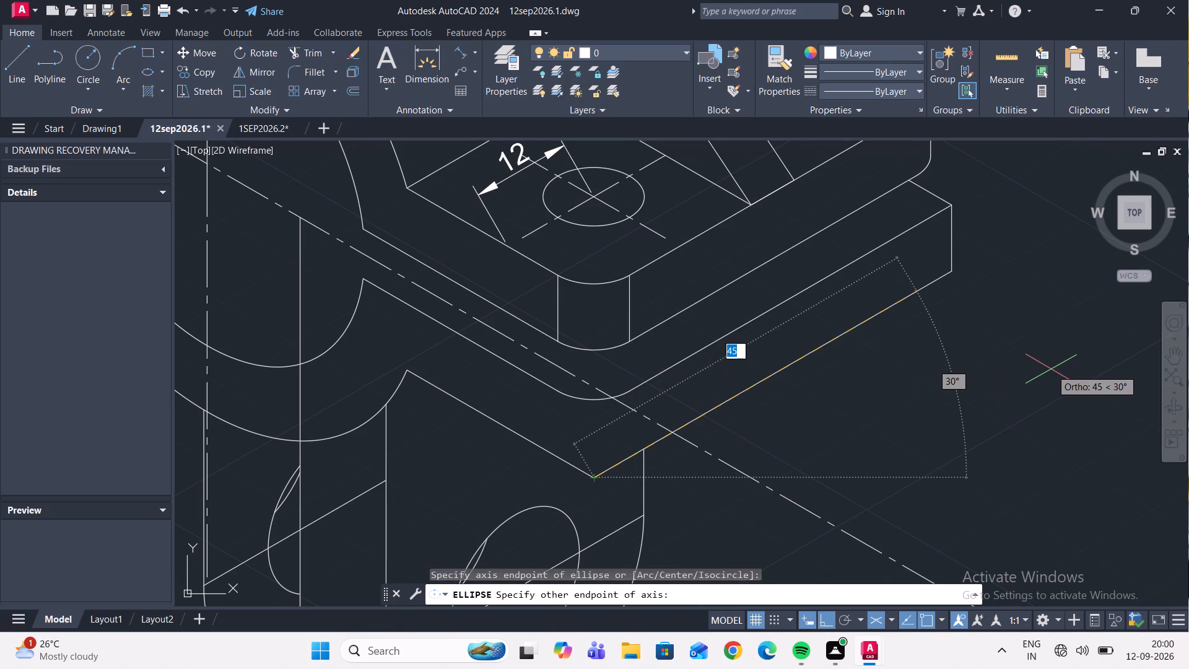
{"action": "key", "text": "5"}
{"action": "key", "text": "Return"}
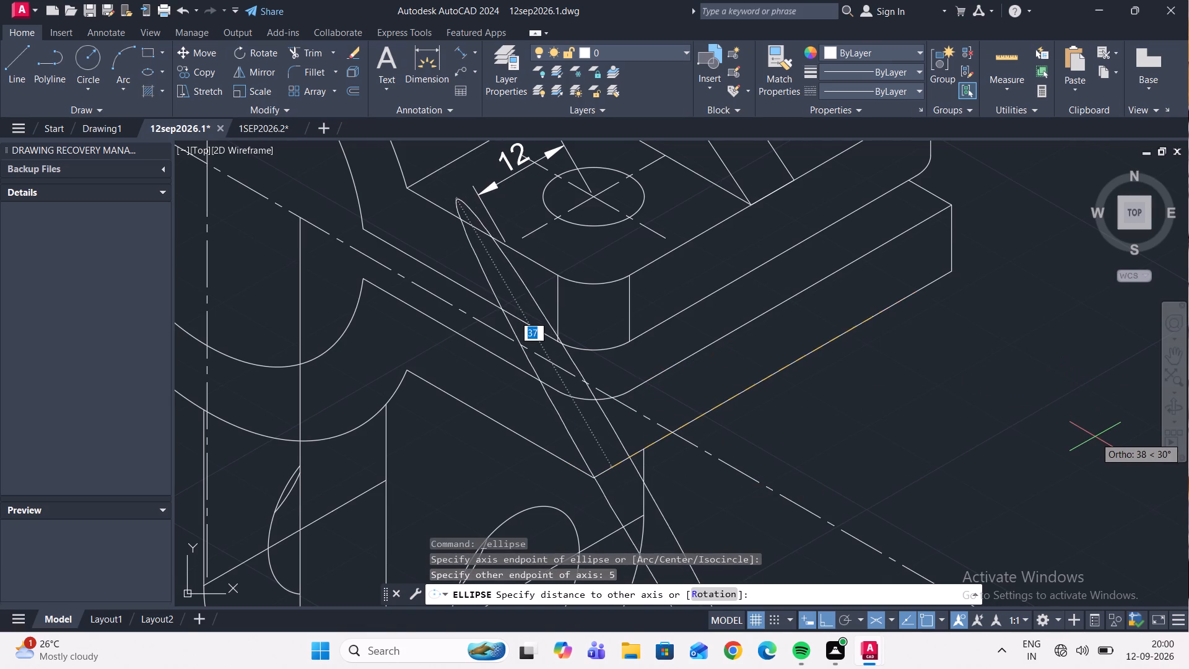
{"action": "scroll", "coordinate": [1095, 437], "scroll_direction": "down", "scroll_amount": 4}
{"action": "scroll", "coordinate": [1101, 442], "scroll_direction": "up", "scroll_amount": 2}
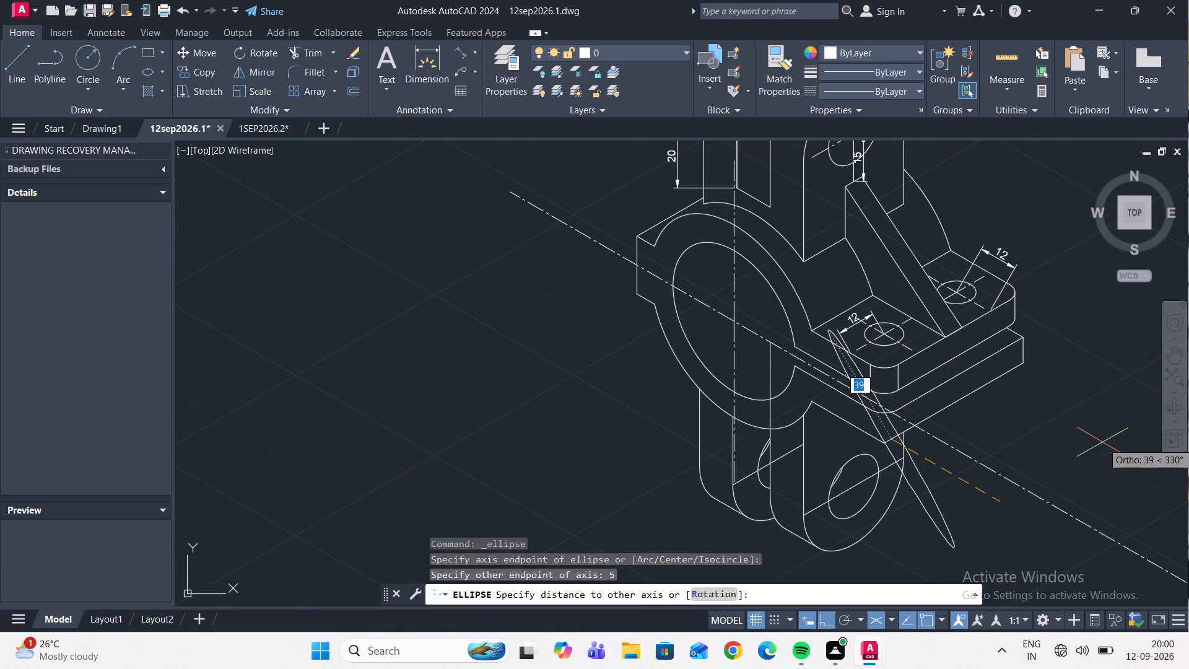
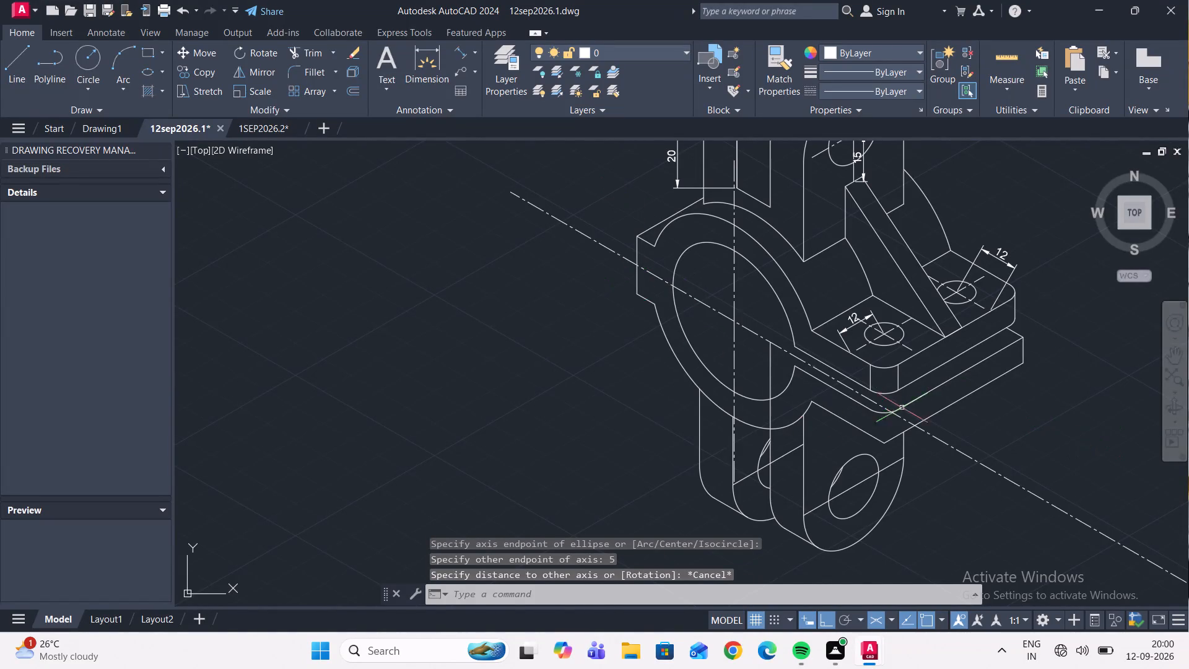
Draw two connected 5-unit construction lines from the lower plate's front bottom corner, along the 30° edge and then at 150°.
{"action": "middle_click_drag", "start_coordinate": [905, 421], "coordinate": [795, 379]}
{"action": "scroll", "coordinate": [792, 378], "scroll_direction": "up", "scroll_amount": 2}
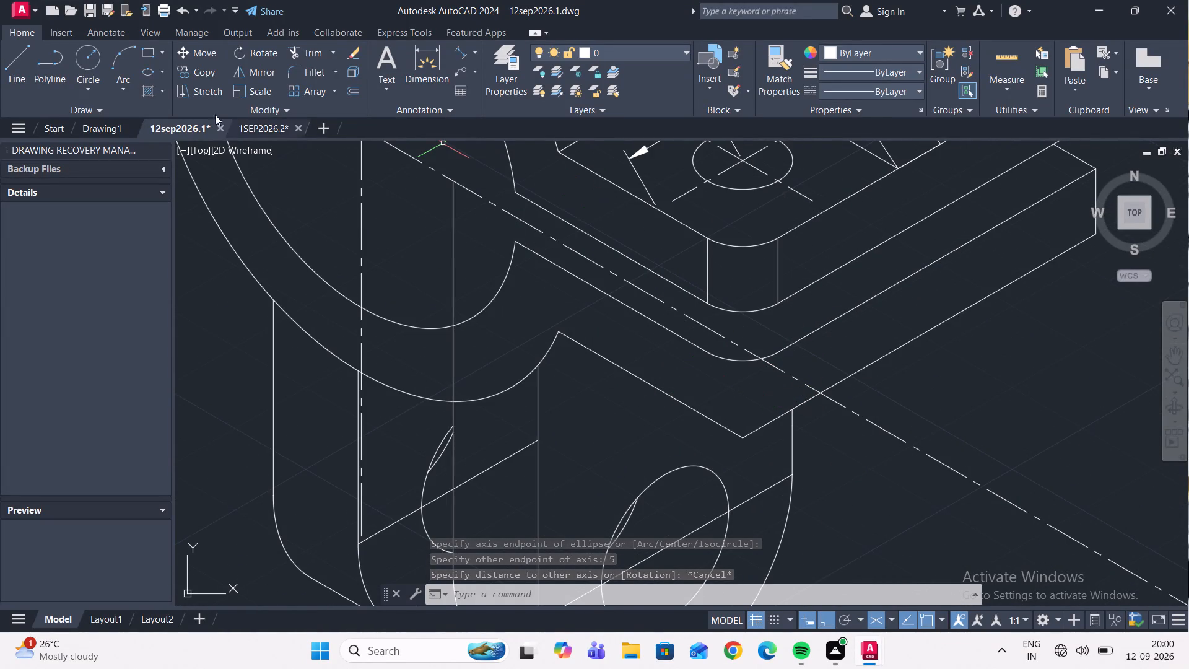
{"action": "left_click", "coordinate": [11, 63]}
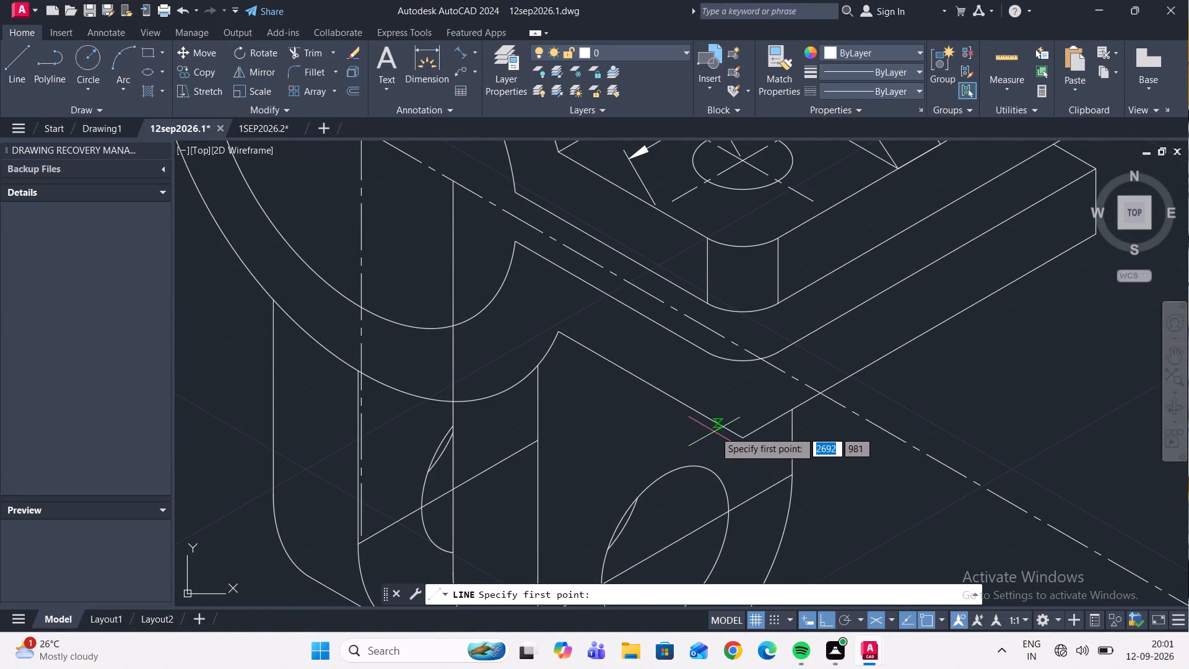
{"action": "left_click", "coordinate": [742, 436]}
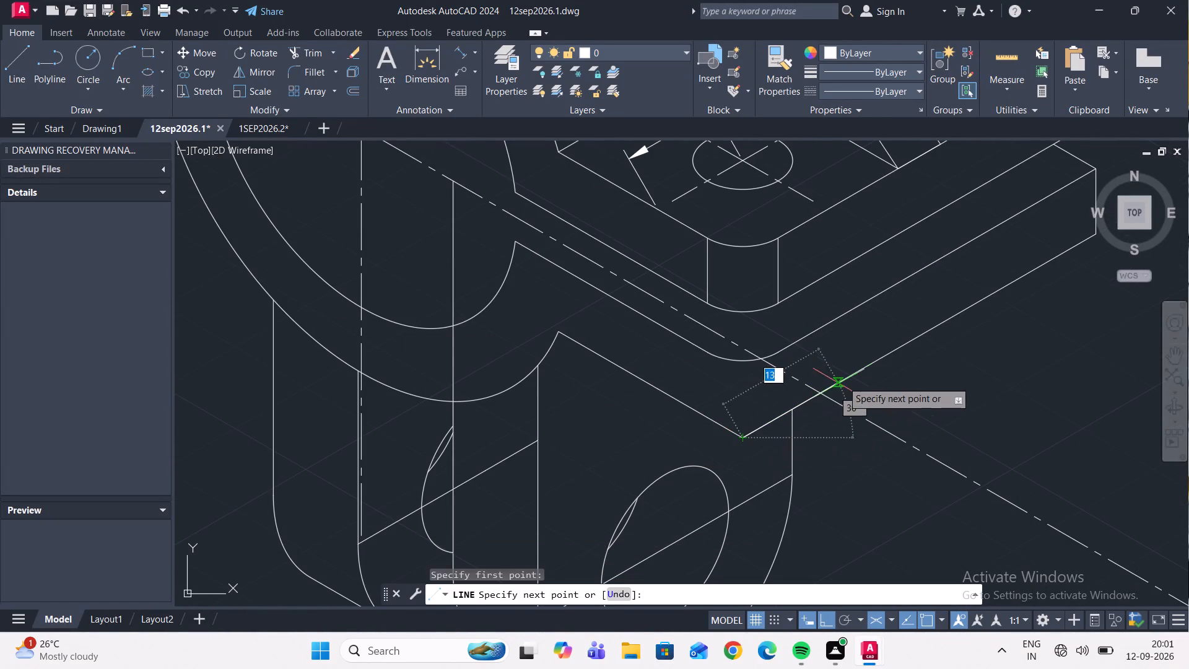
{"action": "key", "text": "5"}
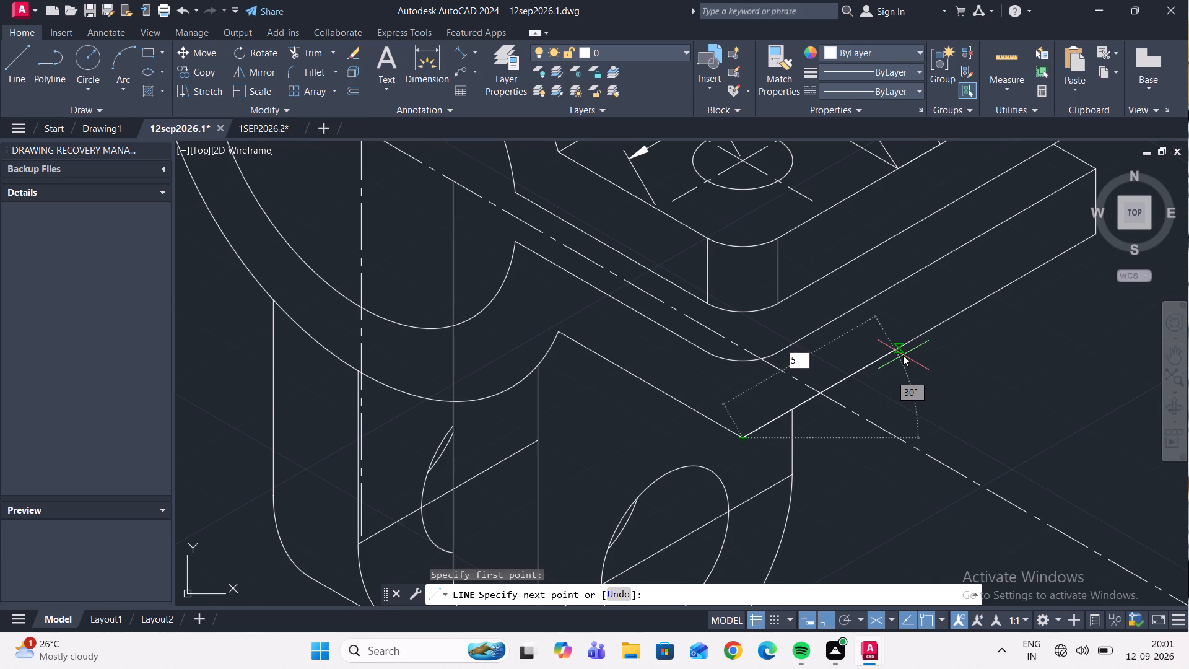
{"action": "key", "text": "Return"}
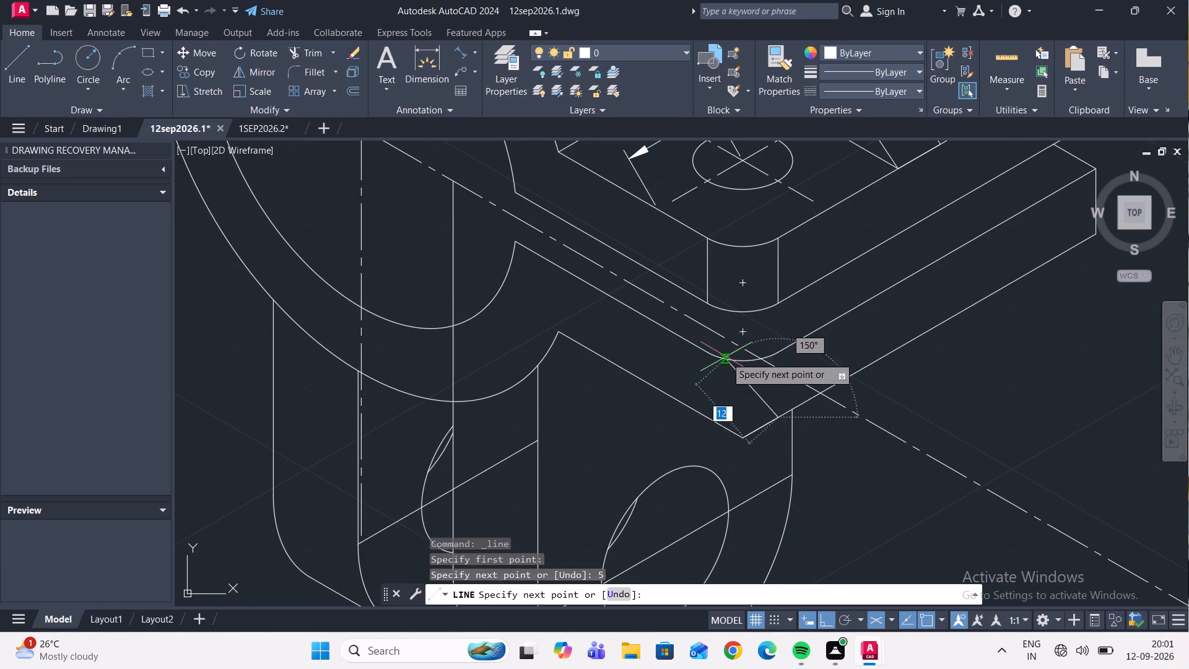
{"action": "scroll", "coordinate": [726, 361], "scroll_direction": "up", "scroll_amount": 3}
{"action": "key", "text": "5"}
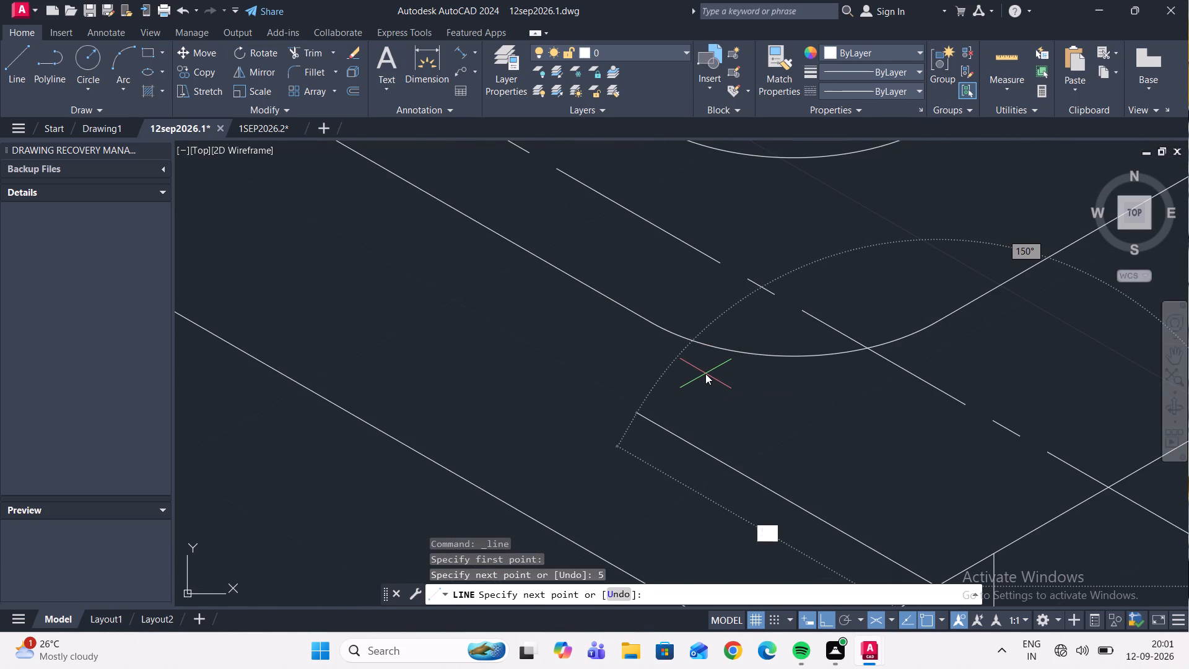
{"action": "key", "text": "Return"}
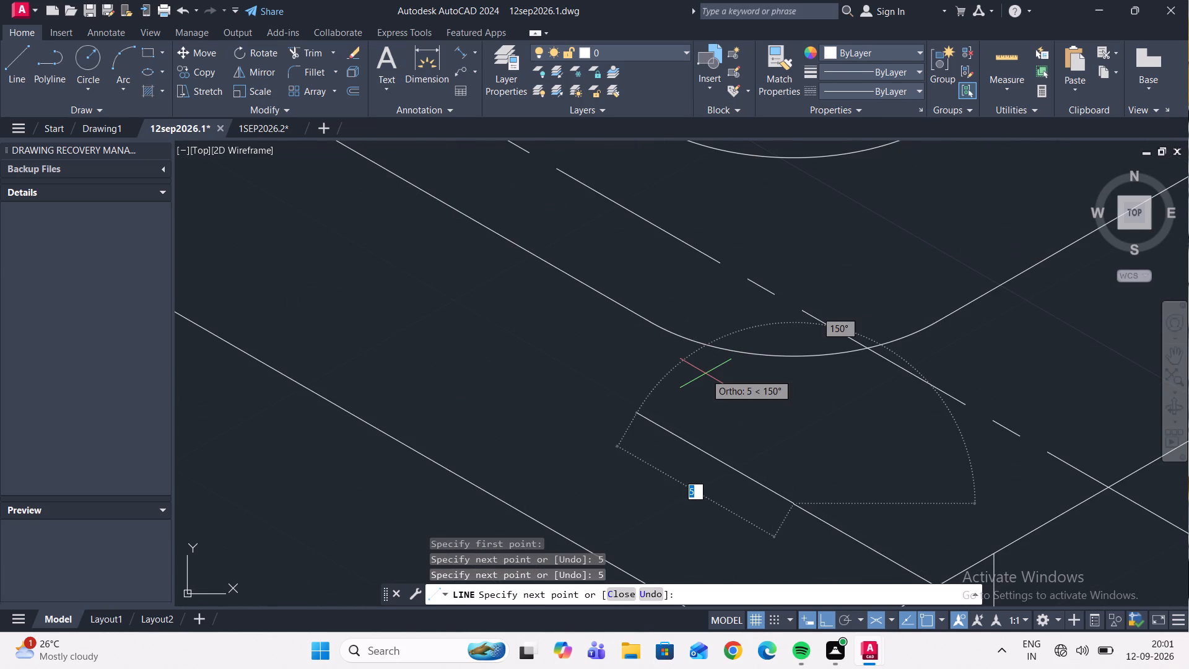
{"action": "key", "text": "Escape"}
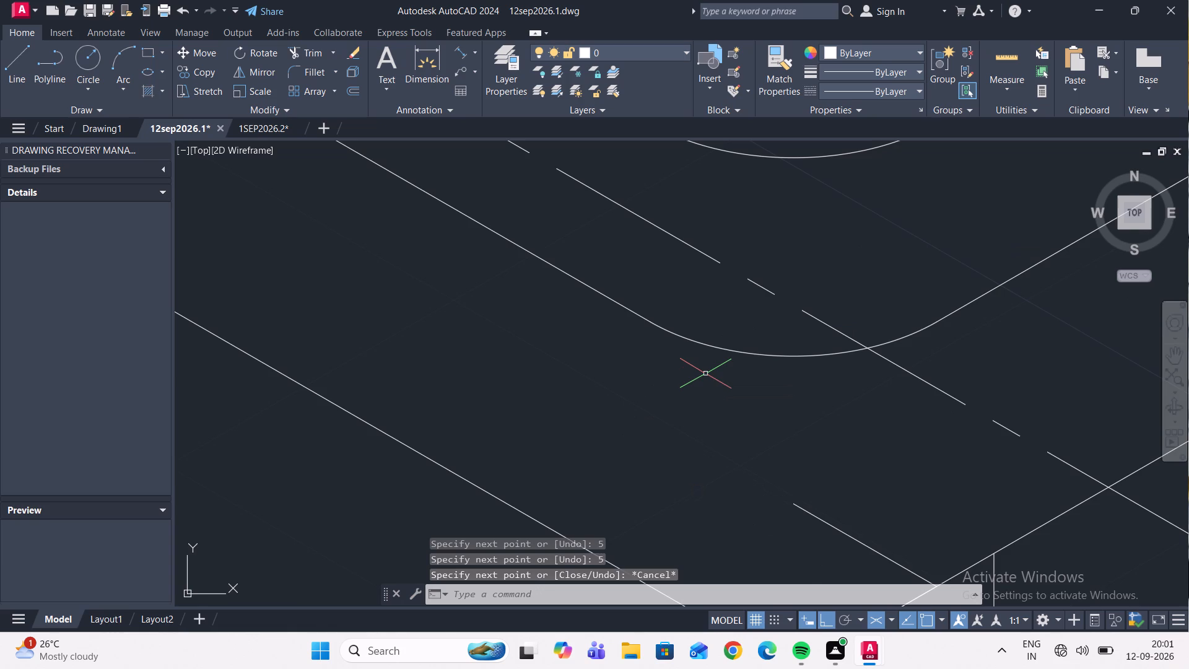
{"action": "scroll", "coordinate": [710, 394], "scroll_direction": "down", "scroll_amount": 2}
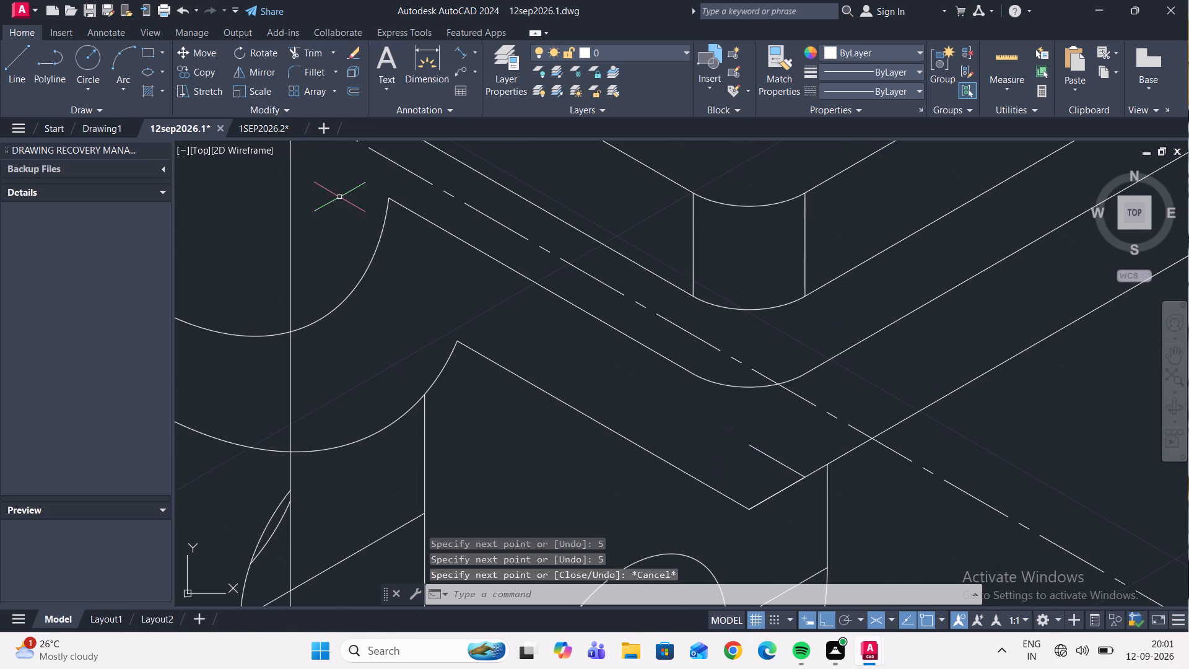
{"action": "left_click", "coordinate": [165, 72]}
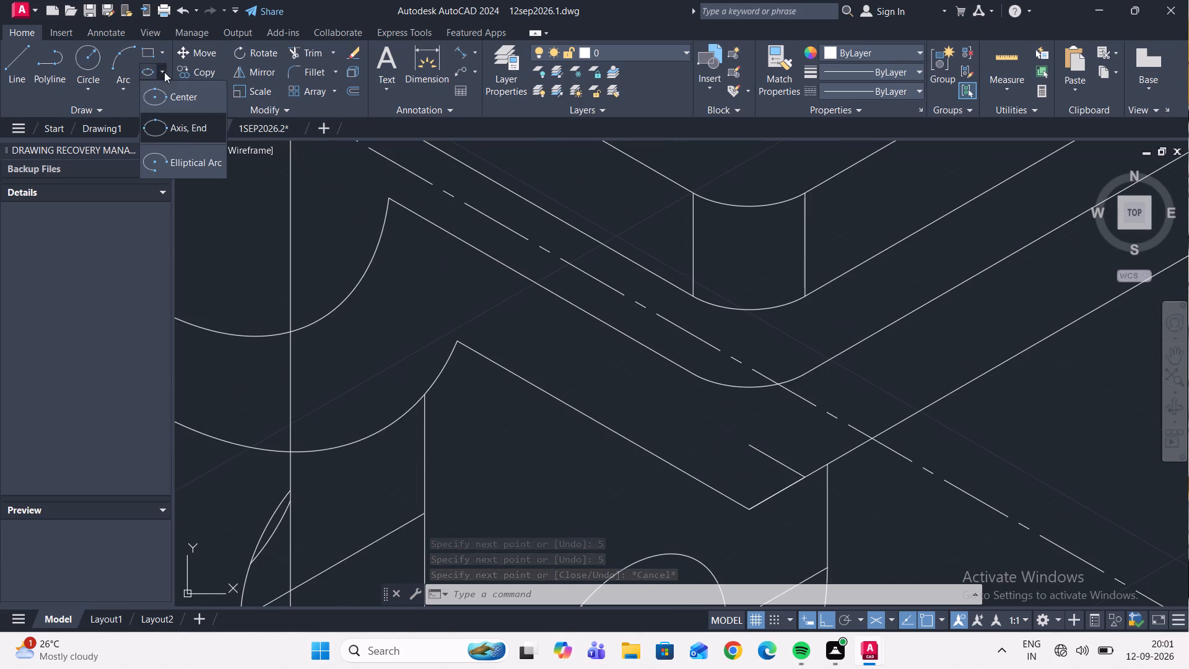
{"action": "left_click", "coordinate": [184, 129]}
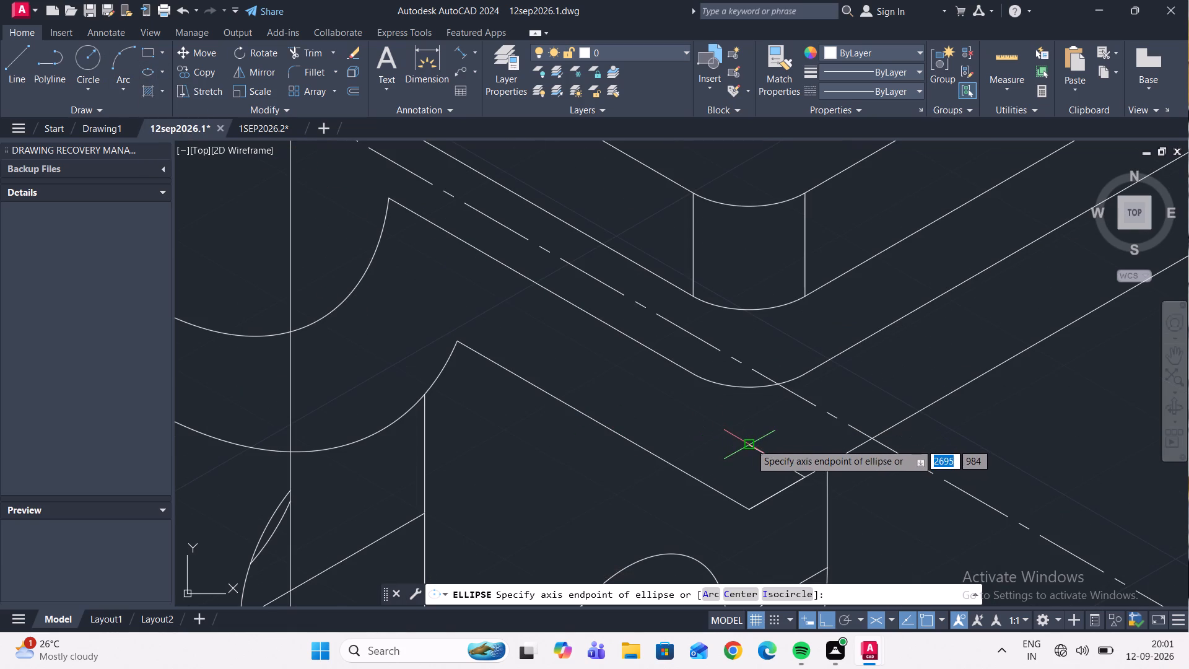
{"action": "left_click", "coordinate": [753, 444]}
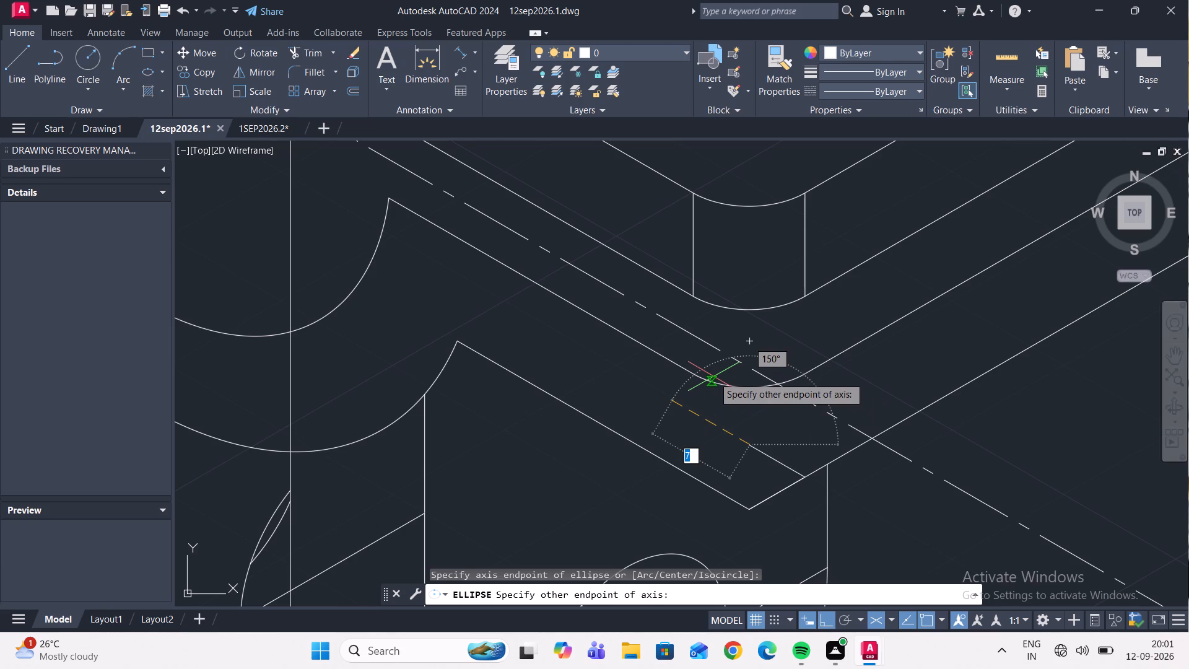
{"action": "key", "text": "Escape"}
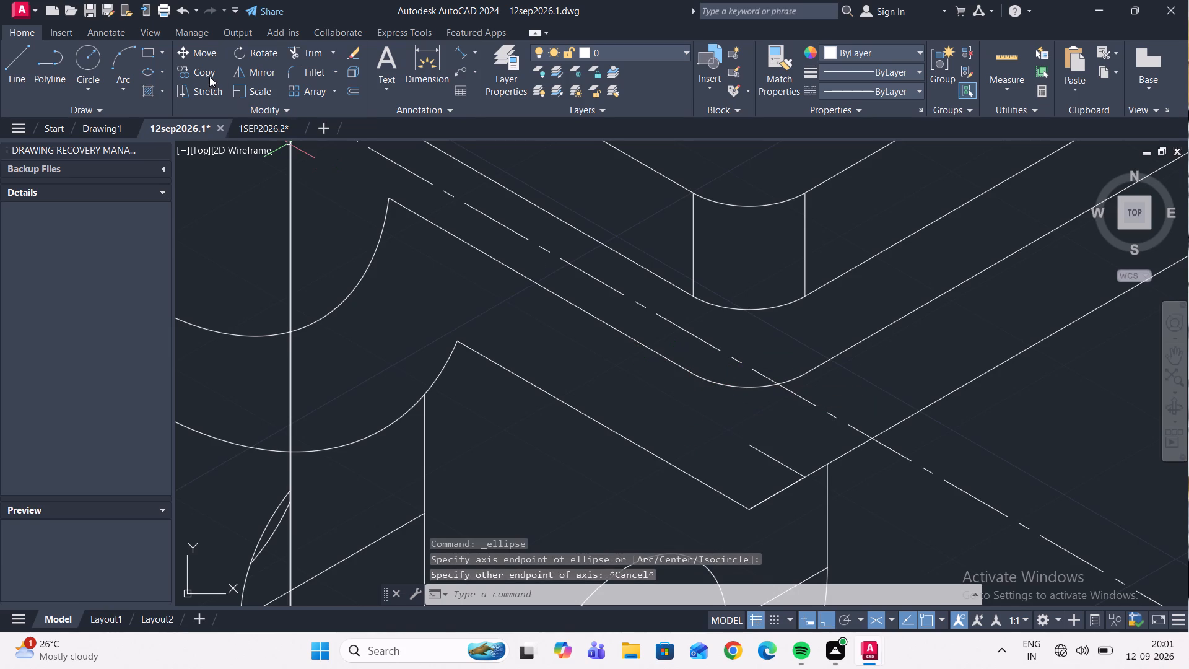
Draw an isocircle of radius 5 centred on the free end of the construction line at the lower plate's front corner.
{"action": "left_click", "coordinate": [162, 76]}
{"action": "left_click", "coordinate": [169, 121]}
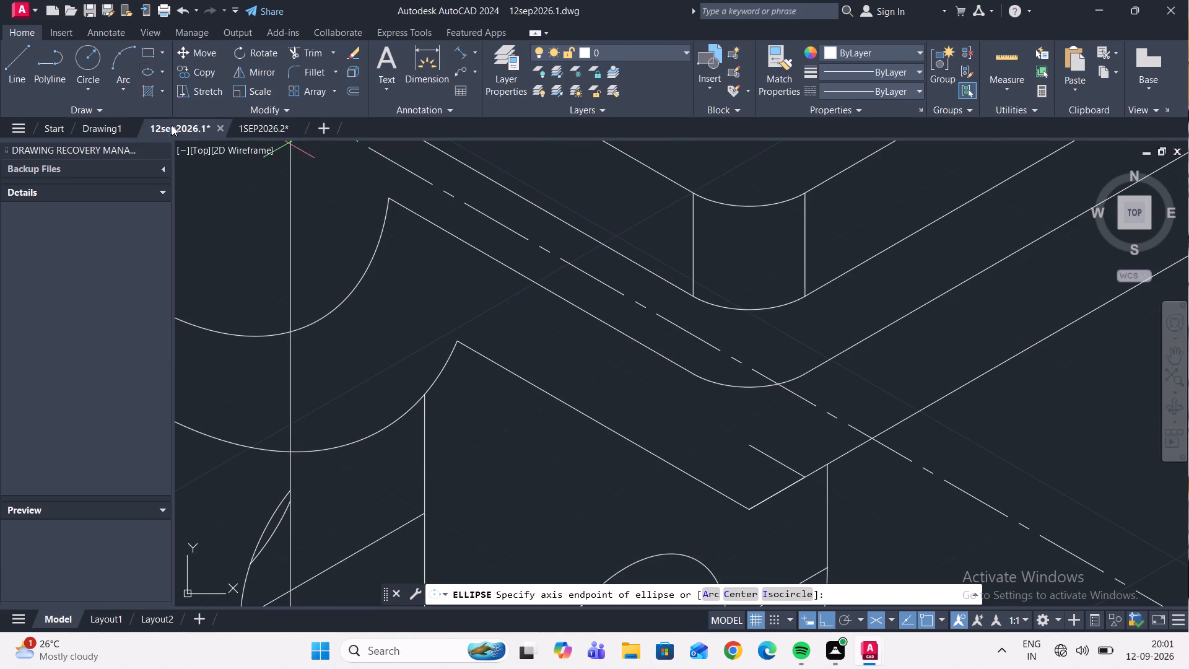
{"action": "left_click", "coordinate": [780, 594]}
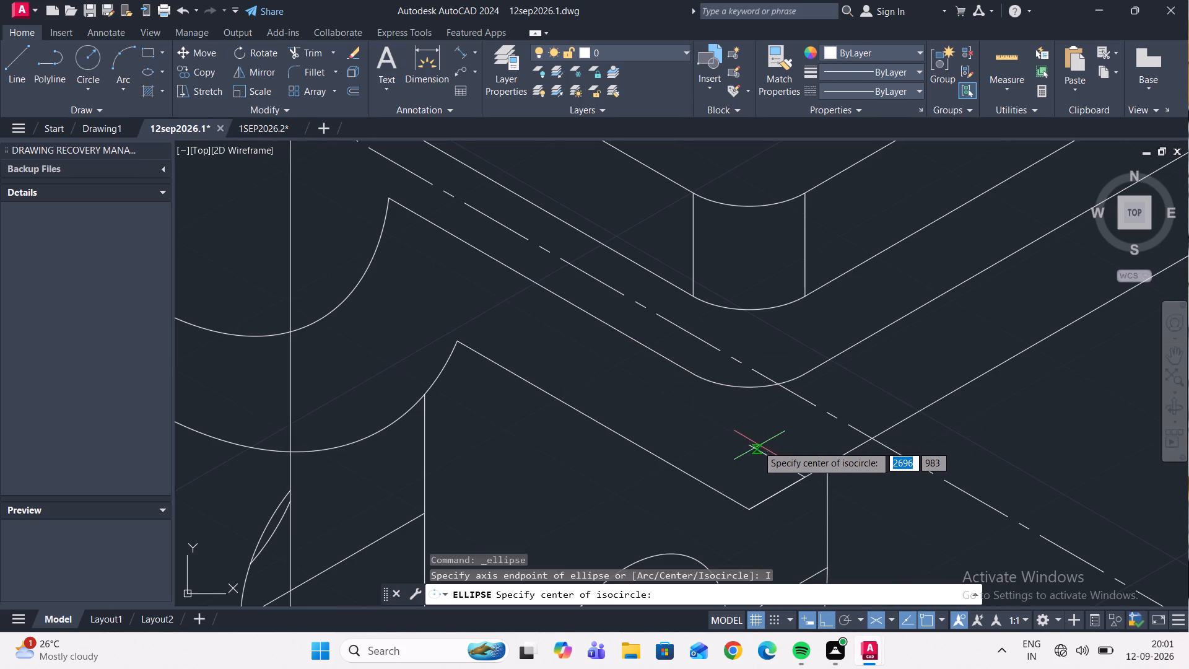
{"action": "left_click", "coordinate": [752, 447]}
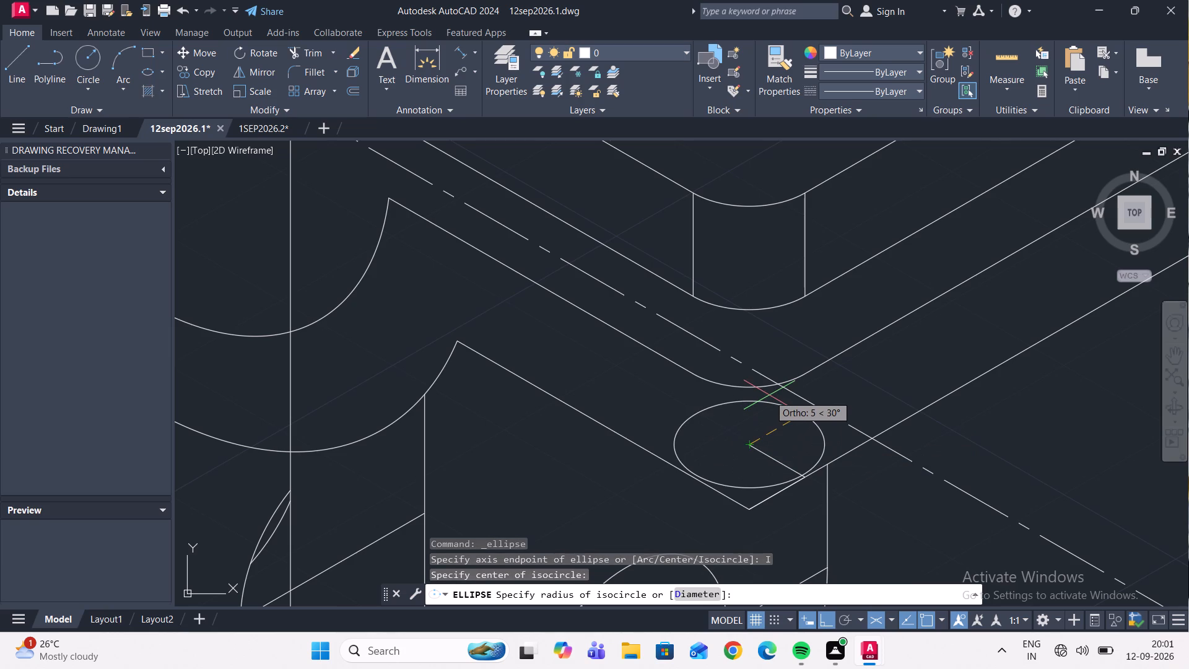
{"action": "key", "text": "5"}
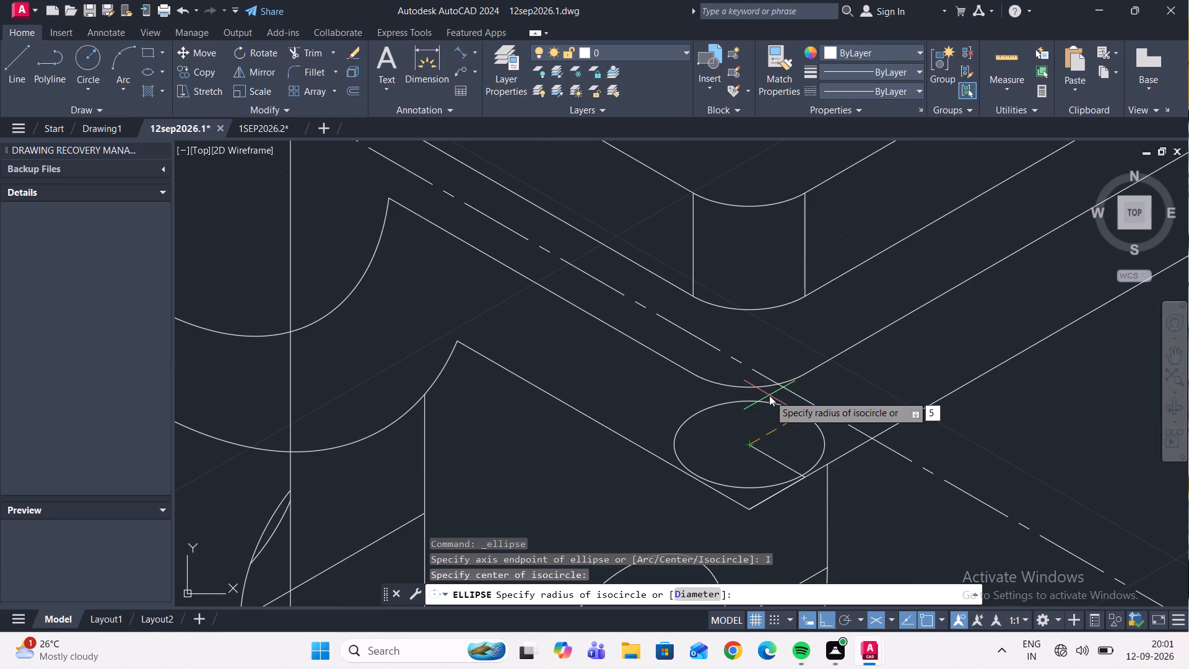
{"action": "key", "text": "Return"}
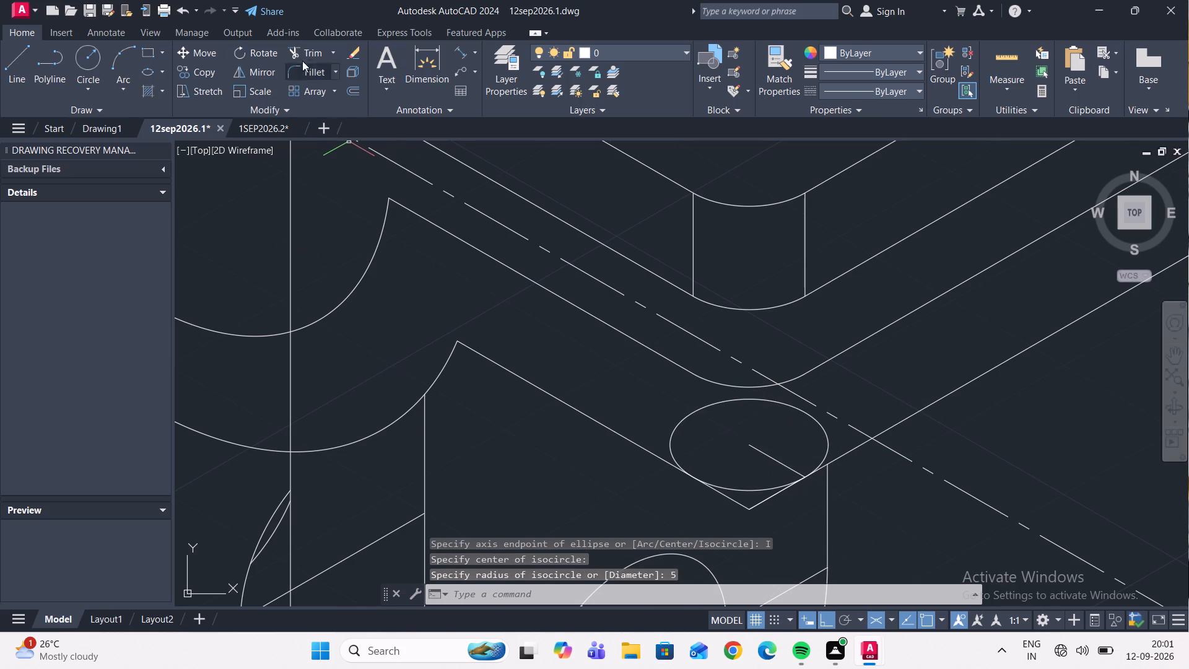
Trim the isocircle, construction lines and sharp corner edges to leave only the rounded bottom corner of the lower plate.
{"action": "left_click", "coordinate": [313, 50]}
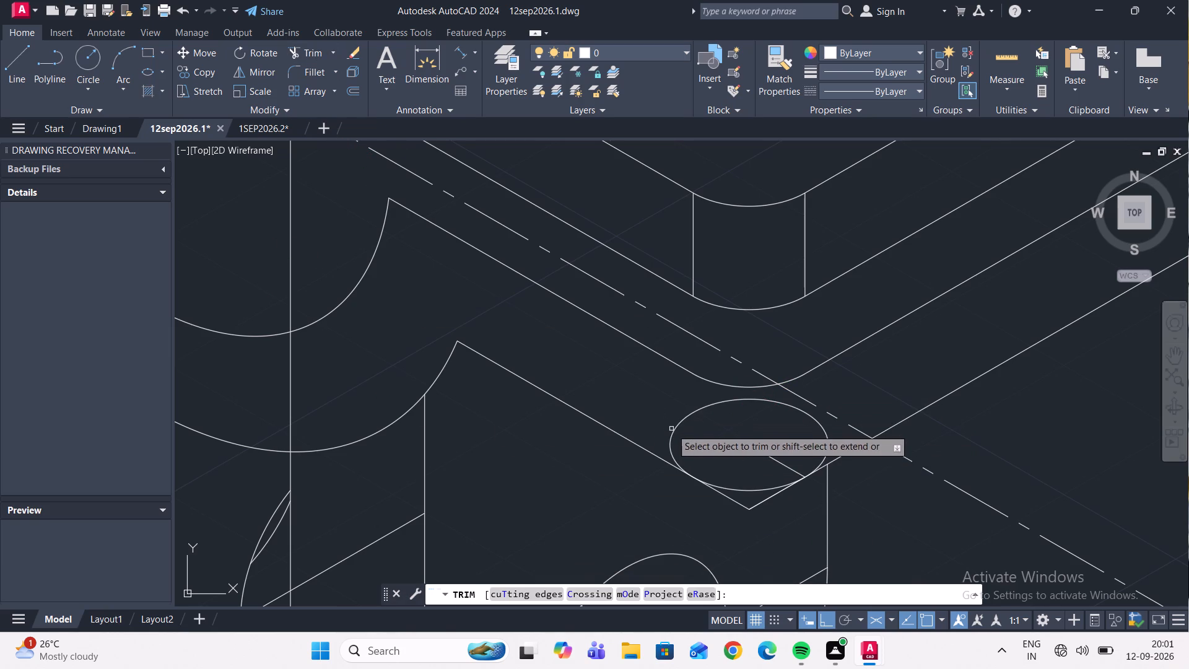
{"action": "left_click", "coordinate": [673, 432]}
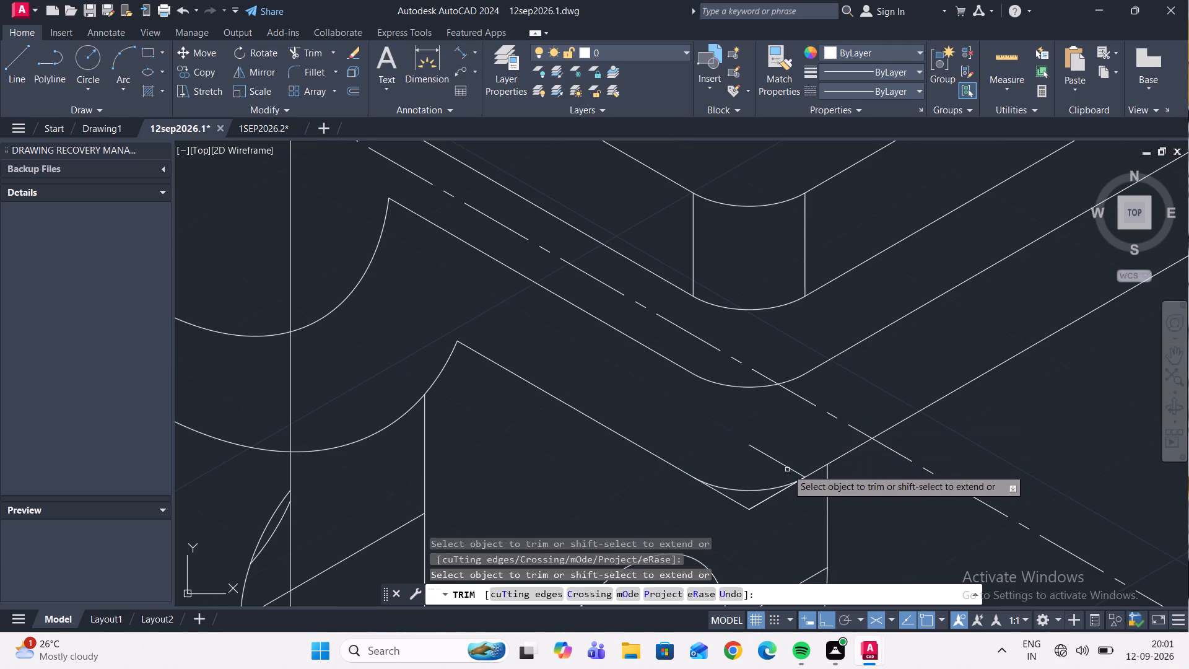
{"action": "left_click", "coordinate": [787, 468]}
{"action": "scroll", "coordinate": [788, 490], "scroll_direction": "up", "scroll_amount": 1}
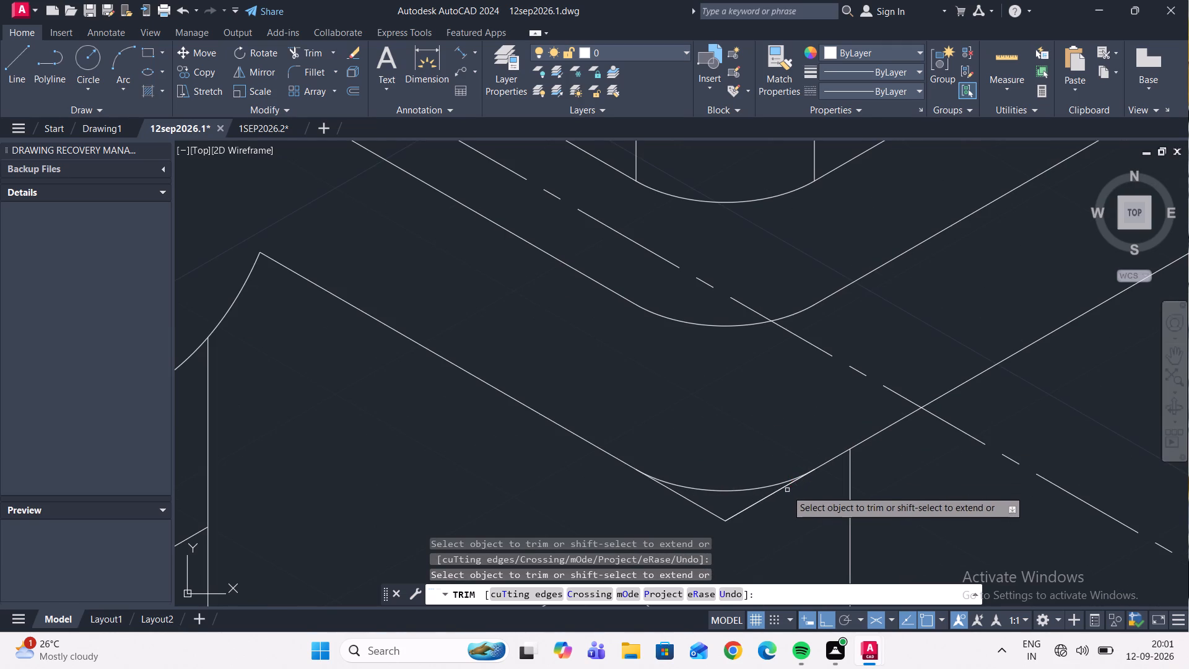
{"action": "left_click", "coordinate": [780, 489]}
{"action": "left_click", "coordinate": [746, 508]}
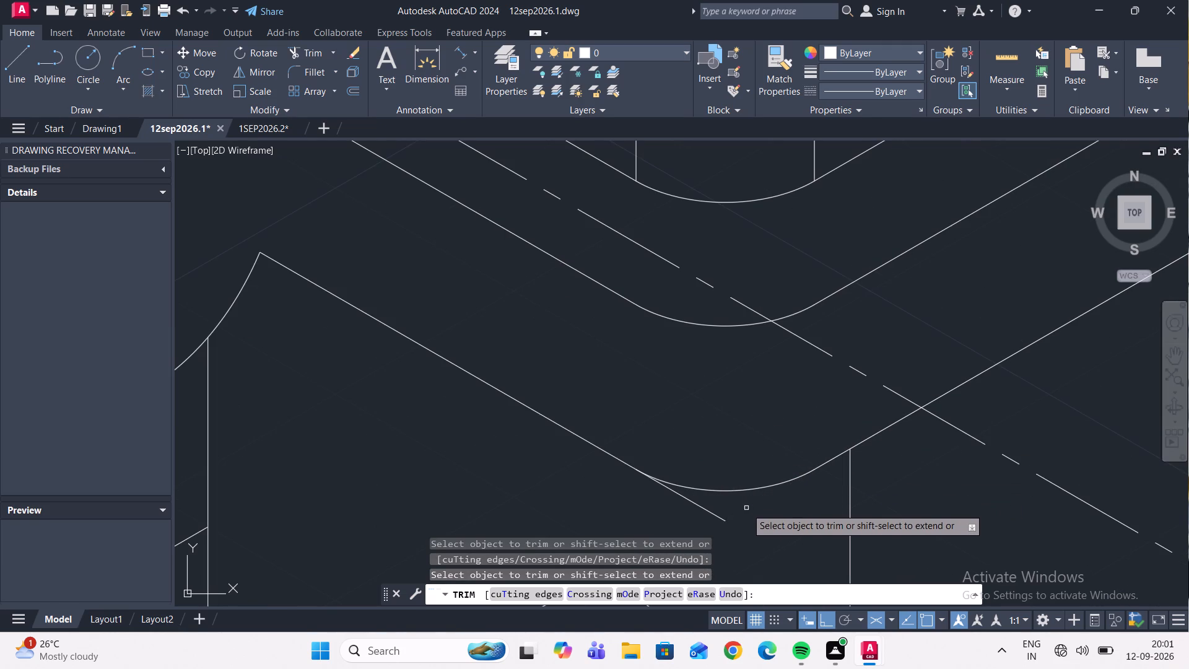
{"action": "left_click", "coordinate": [707, 512]}
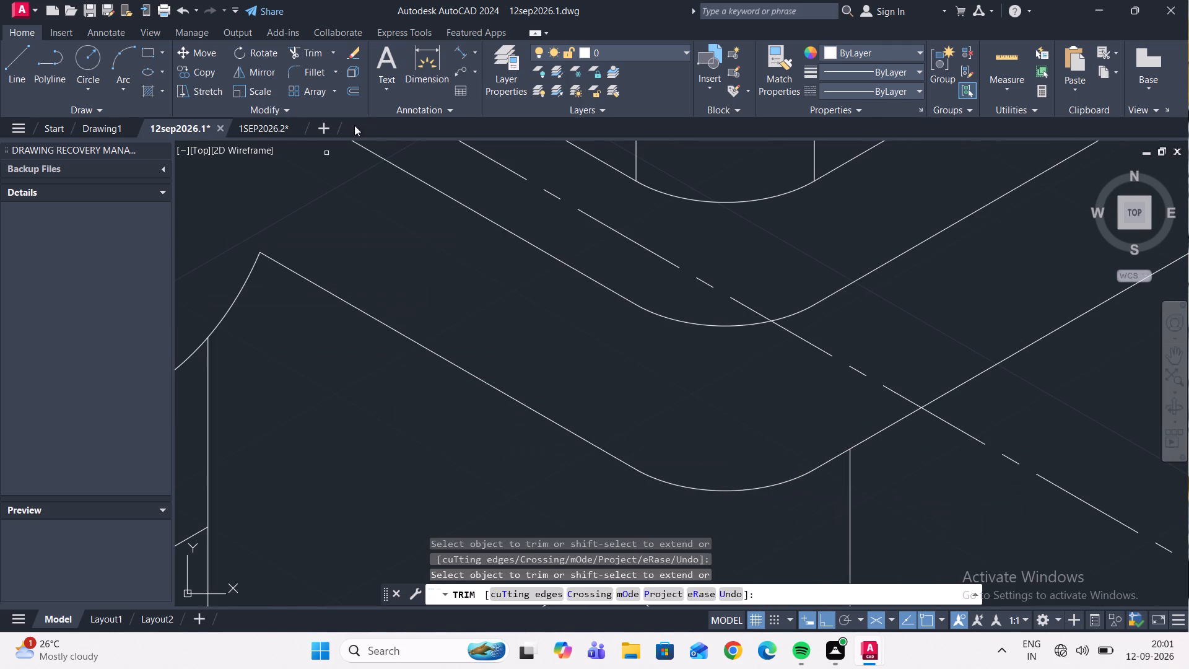
Draw a vertical line joining the left ends of the lower plate's bottom and top corner arcs.
{"action": "left_click", "coordinate": [16, 71]}
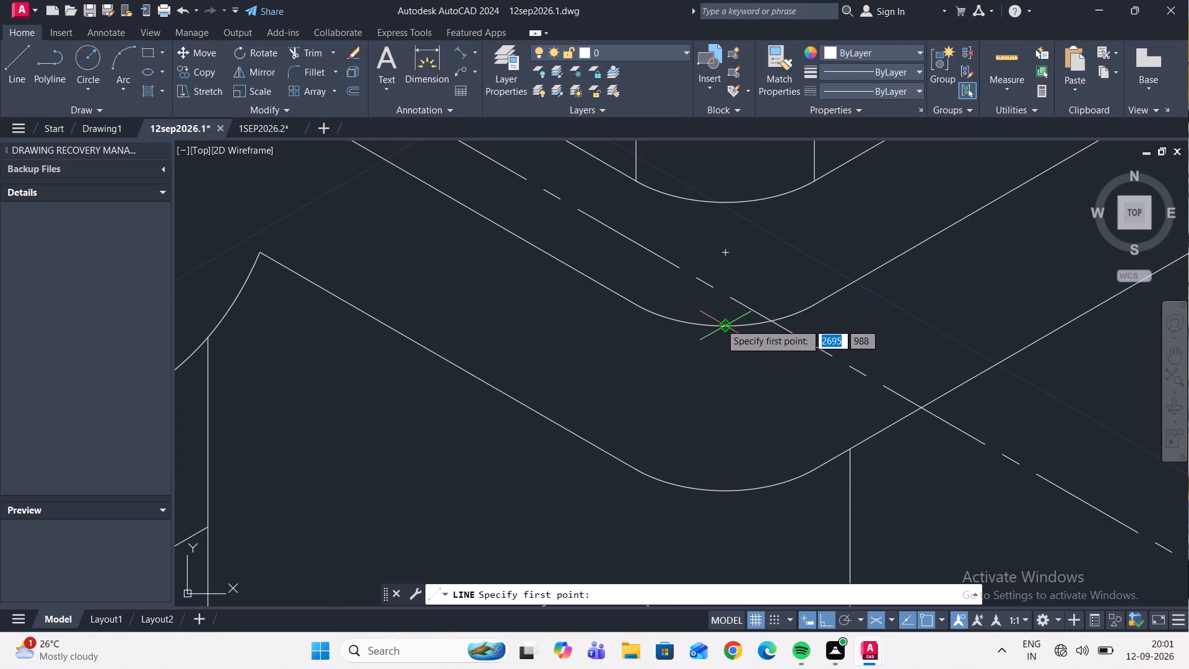
{"action": "scroll", "coordinate": [778, 377], "scroll_direction": "down", "scroll_amount": 4}
{"action": "scroll", "coordinate": [788, 382], "scroll_direction": "up", "scroll_amount": 2}
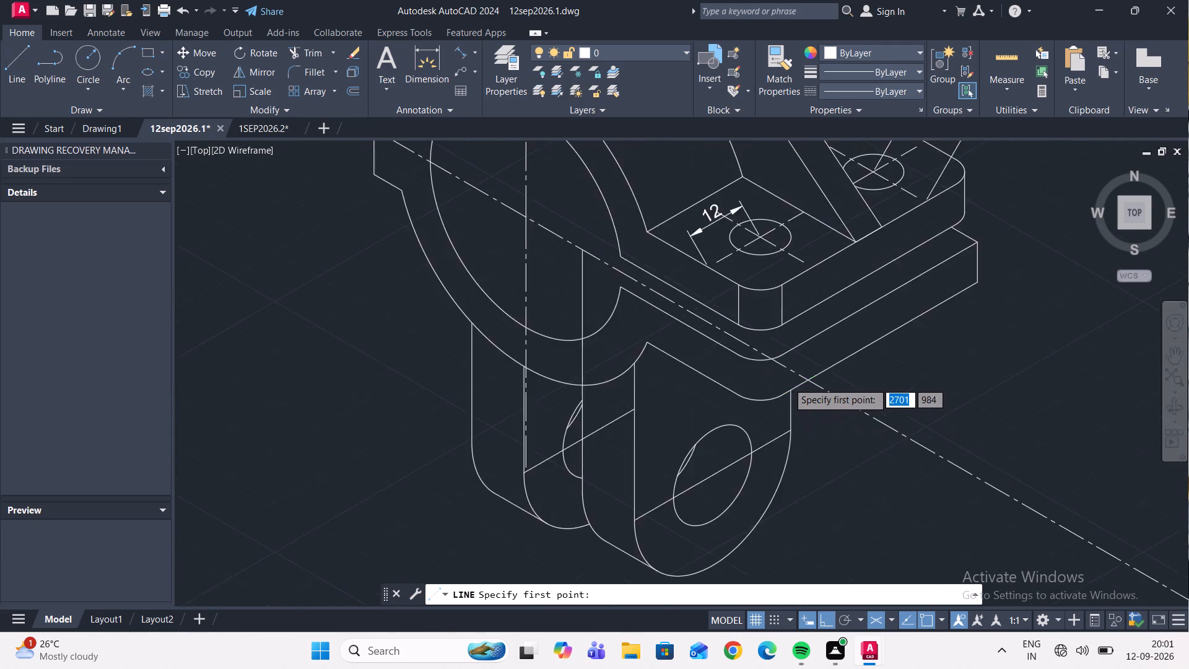
{"action": "left_click", "coordinate": [711, 406]}
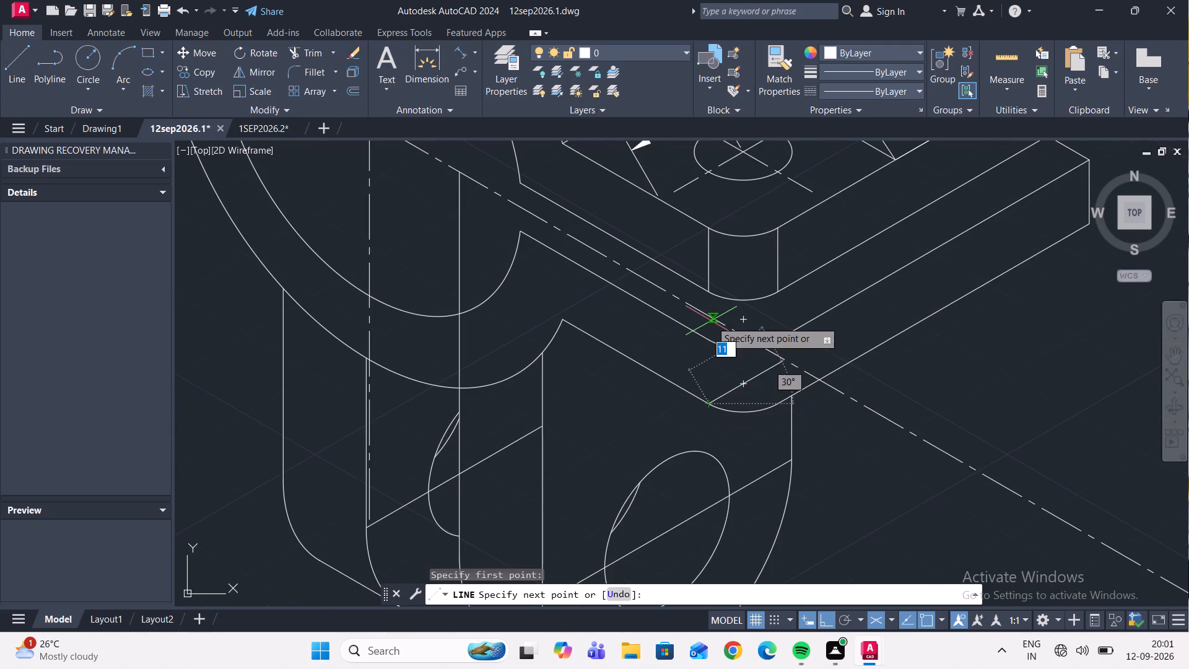
{"action": "left_click", "coordinate": [711, 345]}
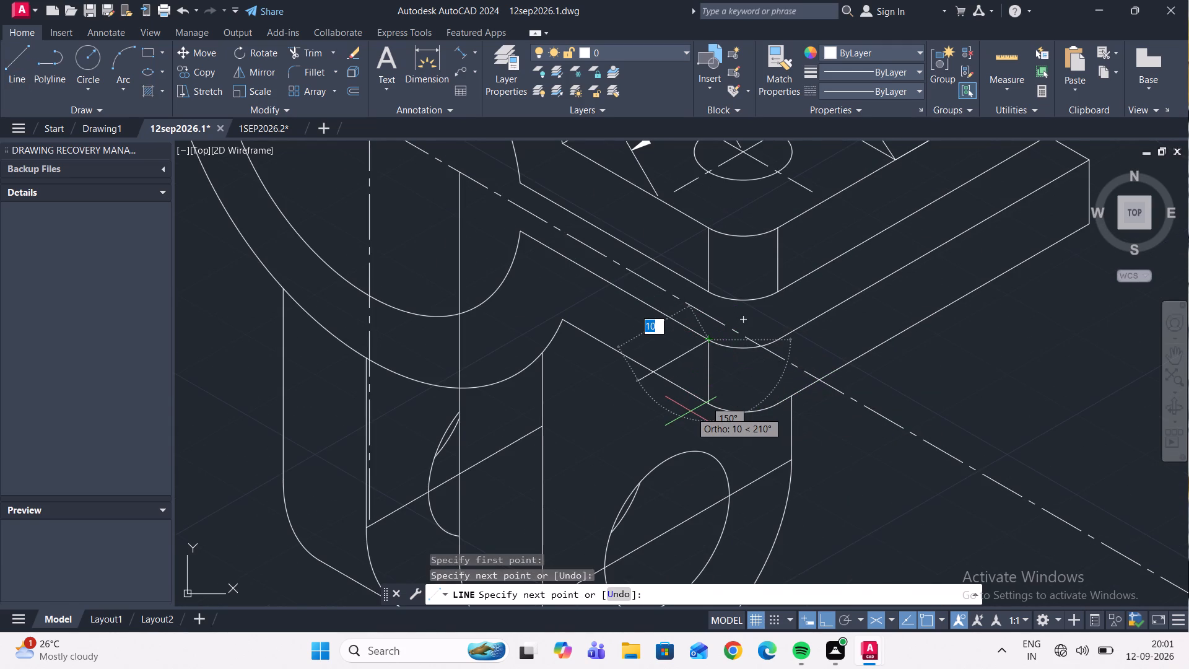
{"action": "key", "text": "Escape"}
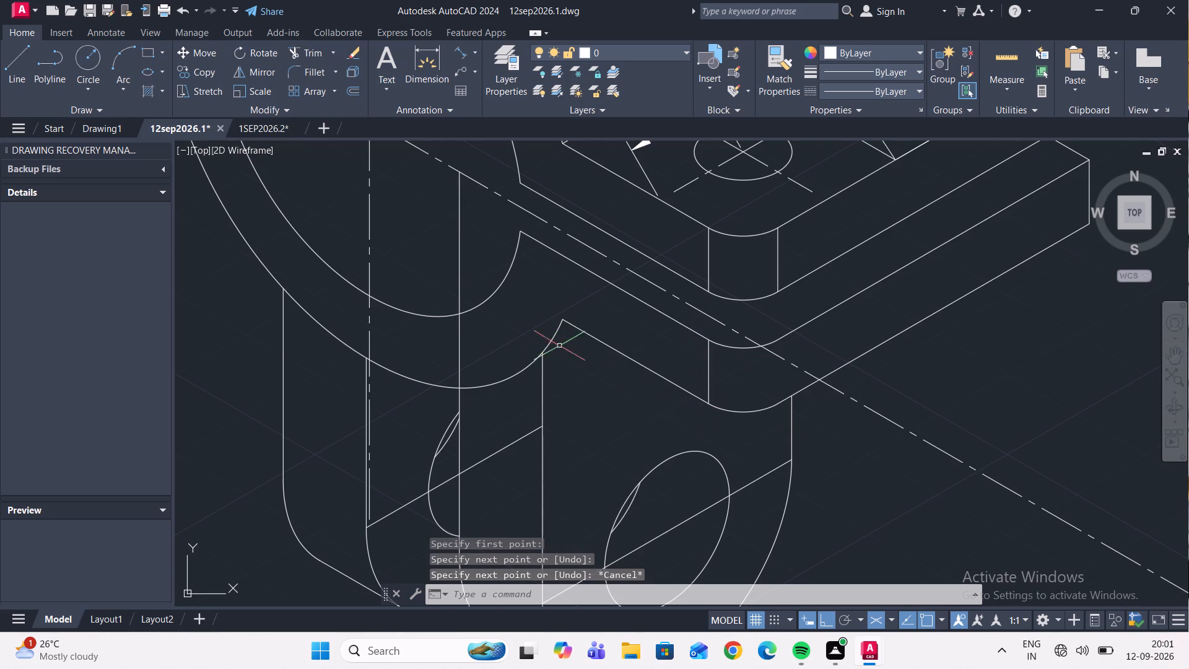
Draw a vertical line about 9 units long from the right end of the lower plate's bottom corner arc, past the top arc.
{"action": "middle_click_drag", "start_coordinate": [832, 418], "coordinate": [730, 401]}
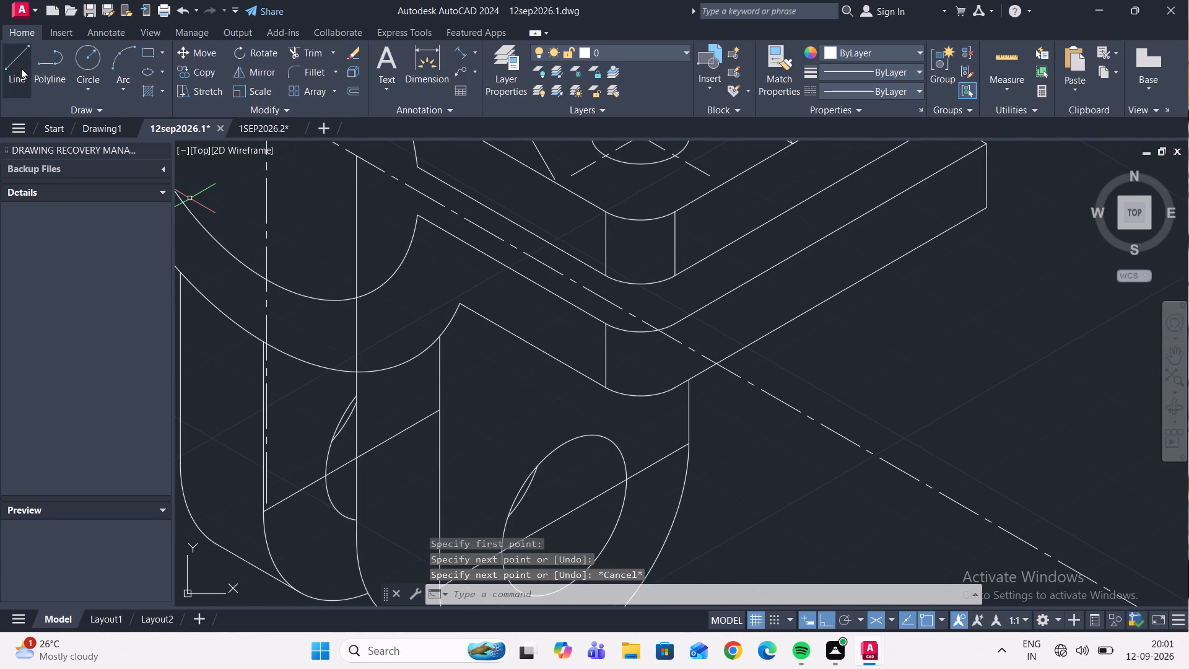
{"action": "left_click", "coordinate": [21, 68]}
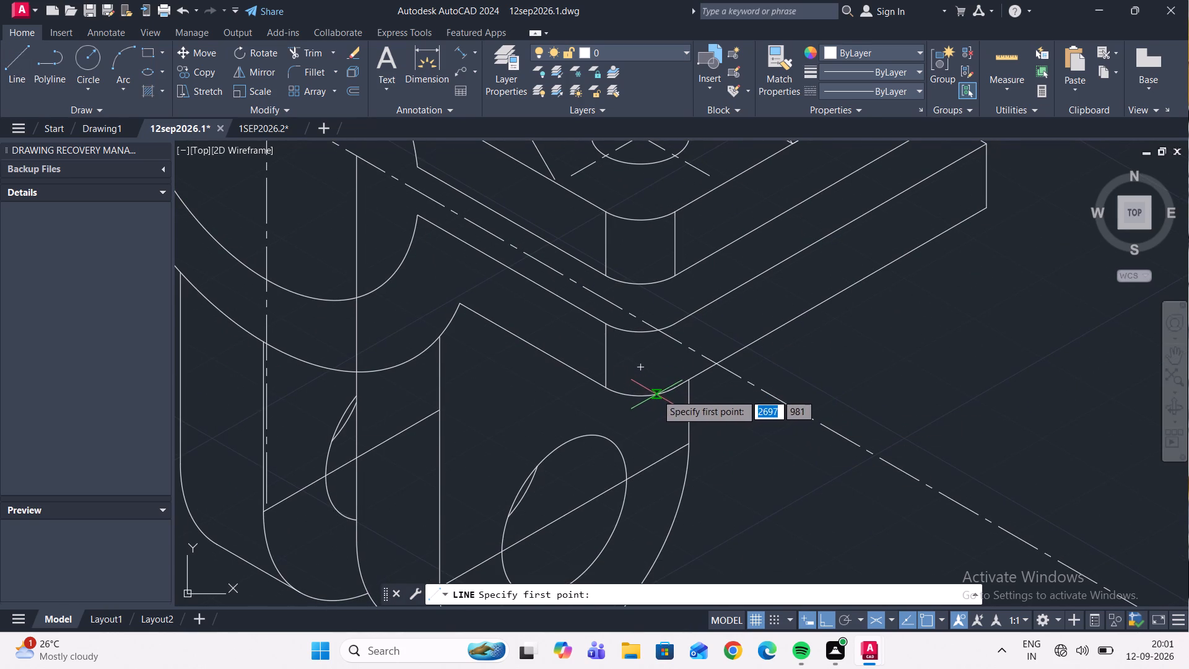
{"action": "left_click", "coordinate": [675, 386]}
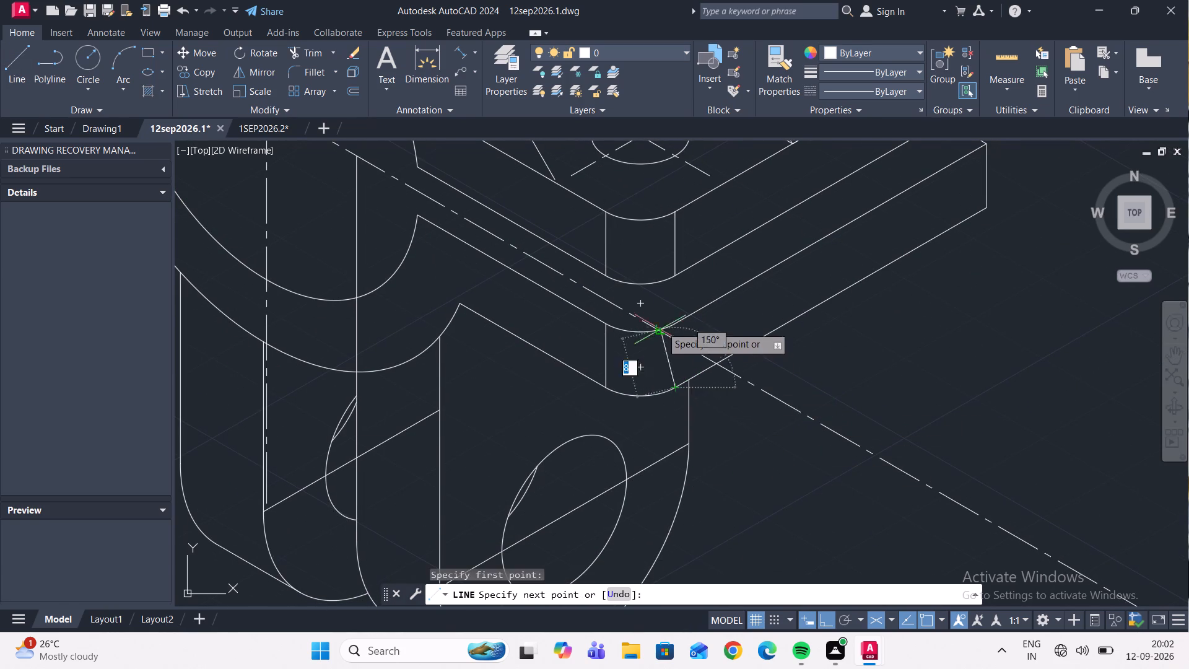
{"action": "scroll", "coordinate": [661, 326], "scroll_direction": "up", "scroll_amount": 4}
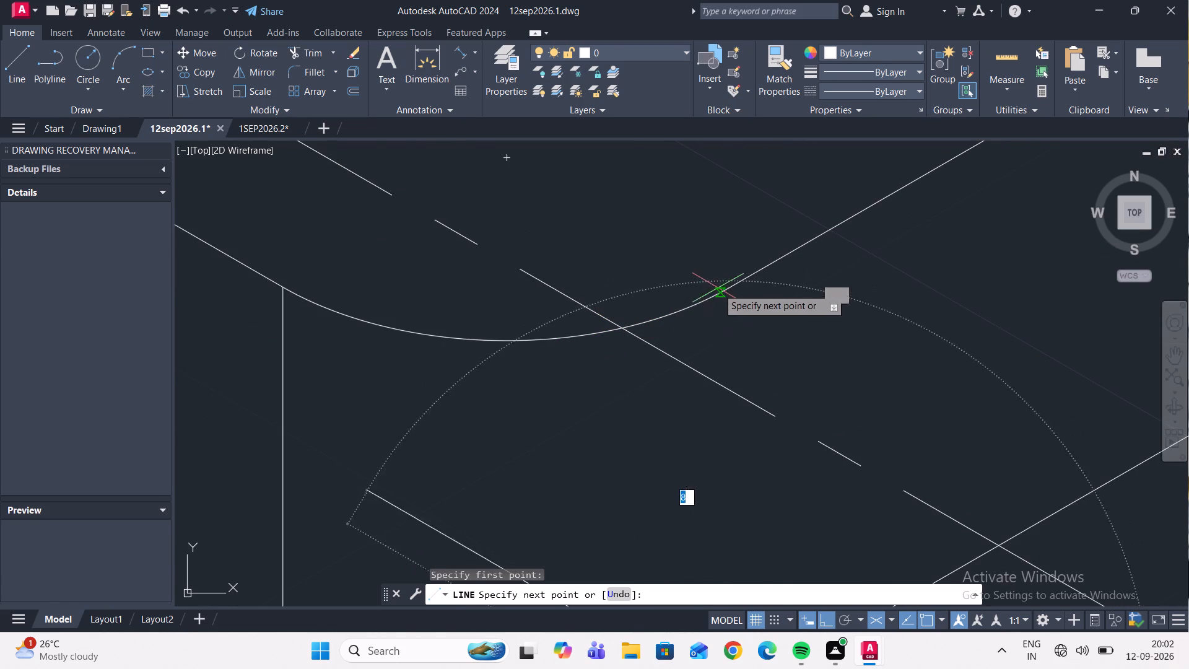
{"action": "scroll", "coordinate": [720, 287], "scroll_direction": "down", "scroll_amount": 3}
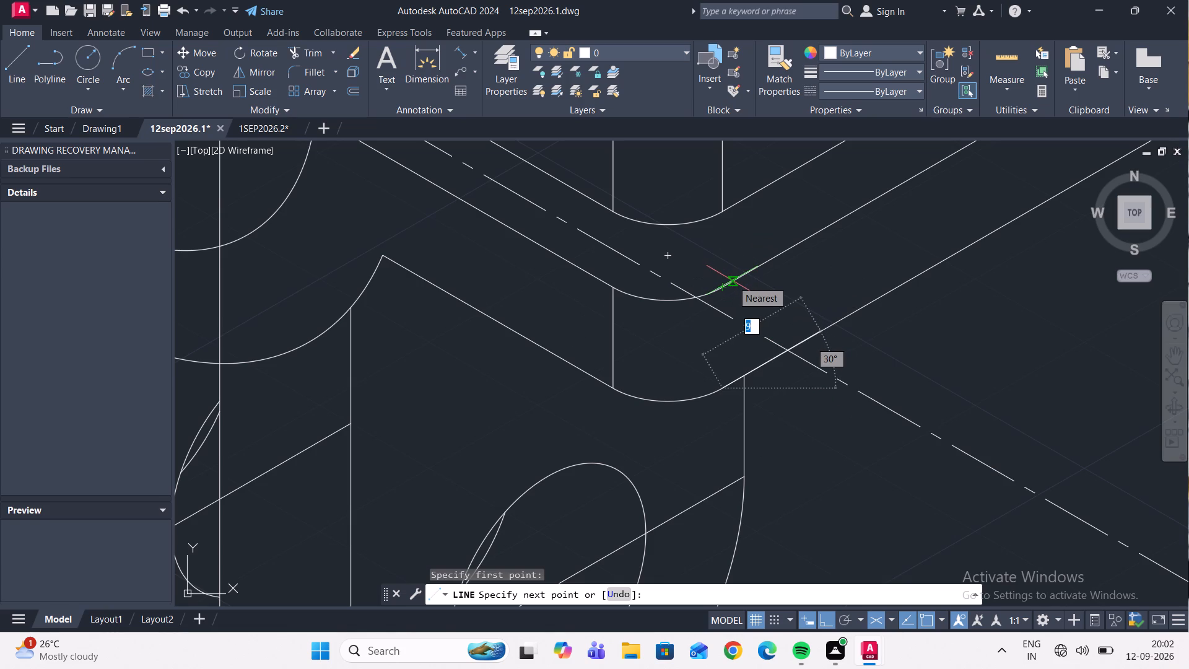
{"action": "key", "text": "F5"}
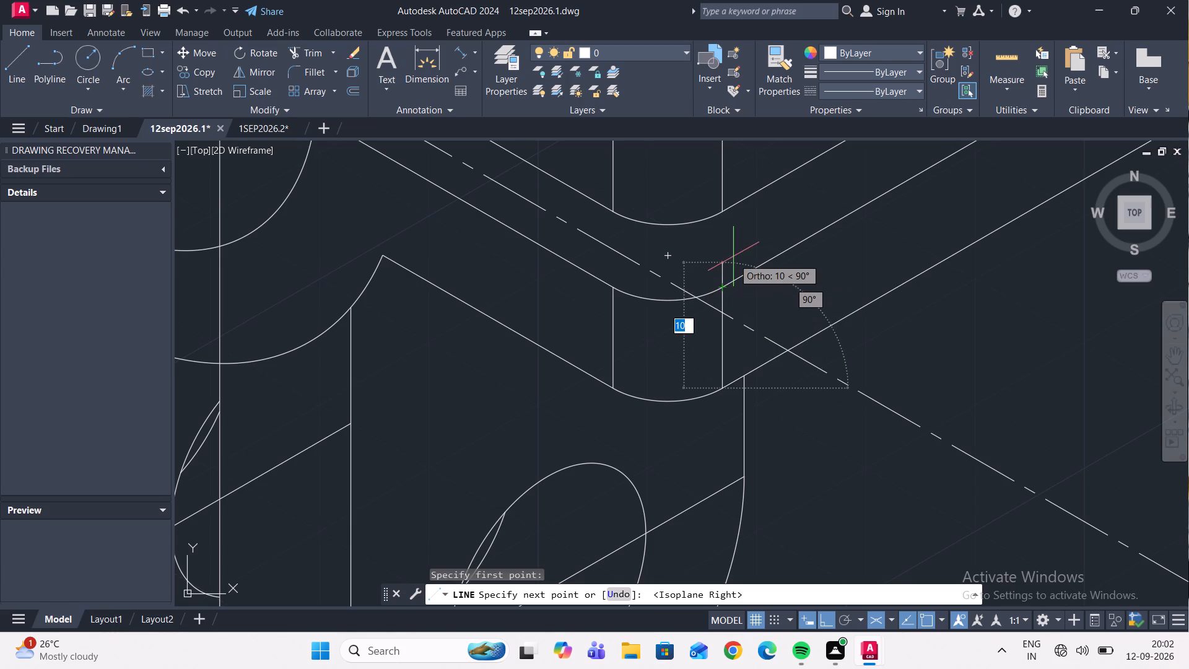
{"action": "scroll", "coordinate": [721, 285], "scroll_direction": "up", "scroll_amount": 1}
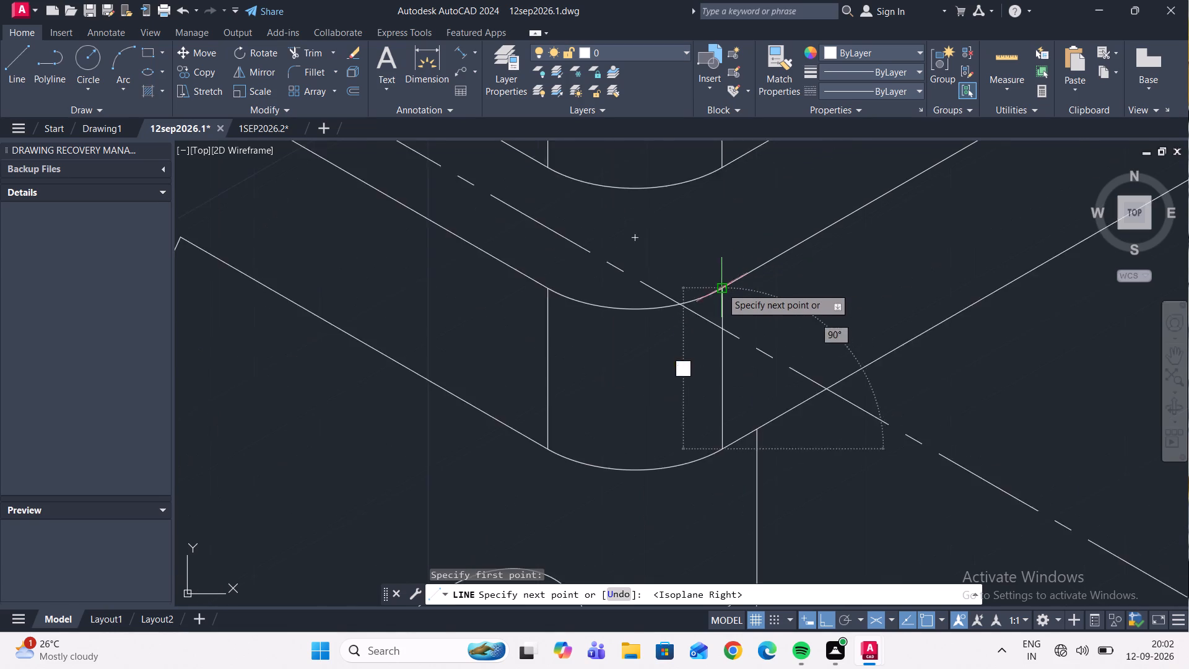
{"action": "scroll", "coordinate": [721, 288], "scroll_direction": "up", "scroll_amount": 1}
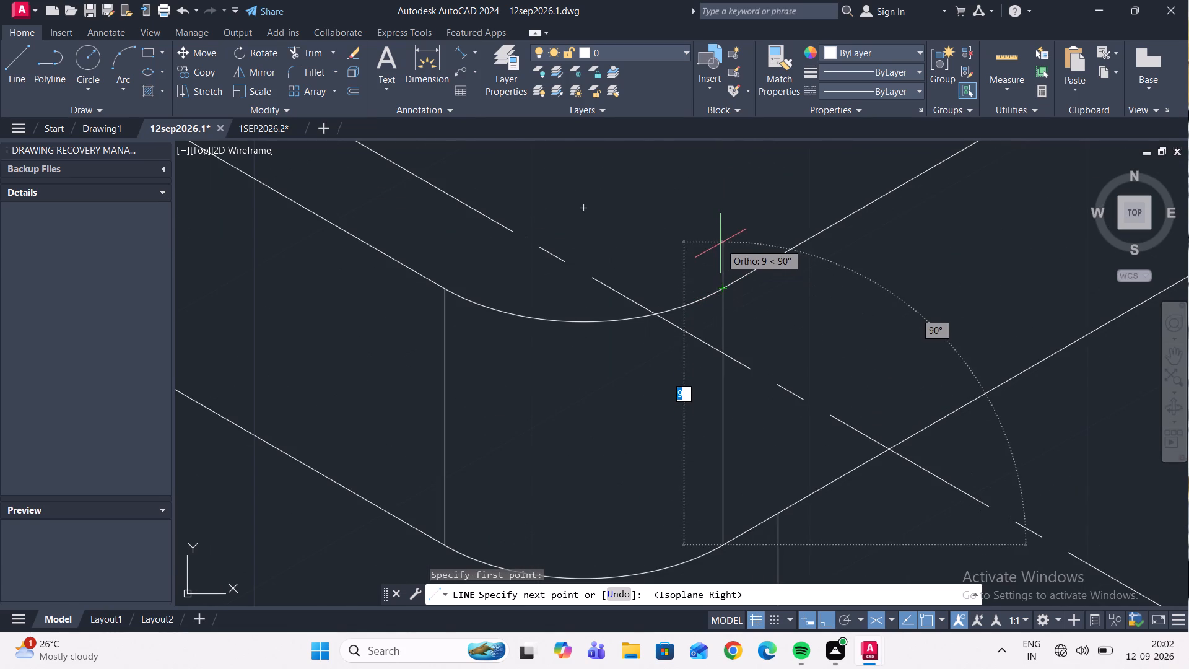
{"action": "left_click", "coordinate": [720, 243]}
{"action": "key", "text": "Escape"}
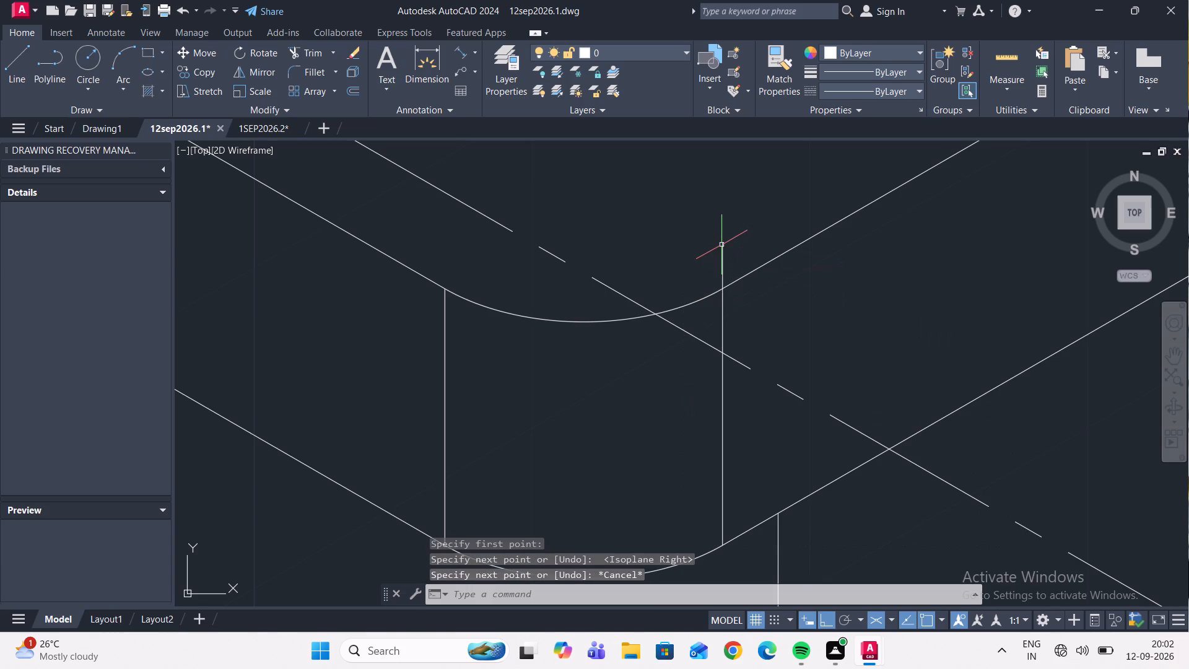
Trim the part of the new vertical line that extends above the lower plate's top corner arc.
{"action": "scroll", "coordinate": [758, 340], "scroll_direction": "down", "scroll_amount": 1}
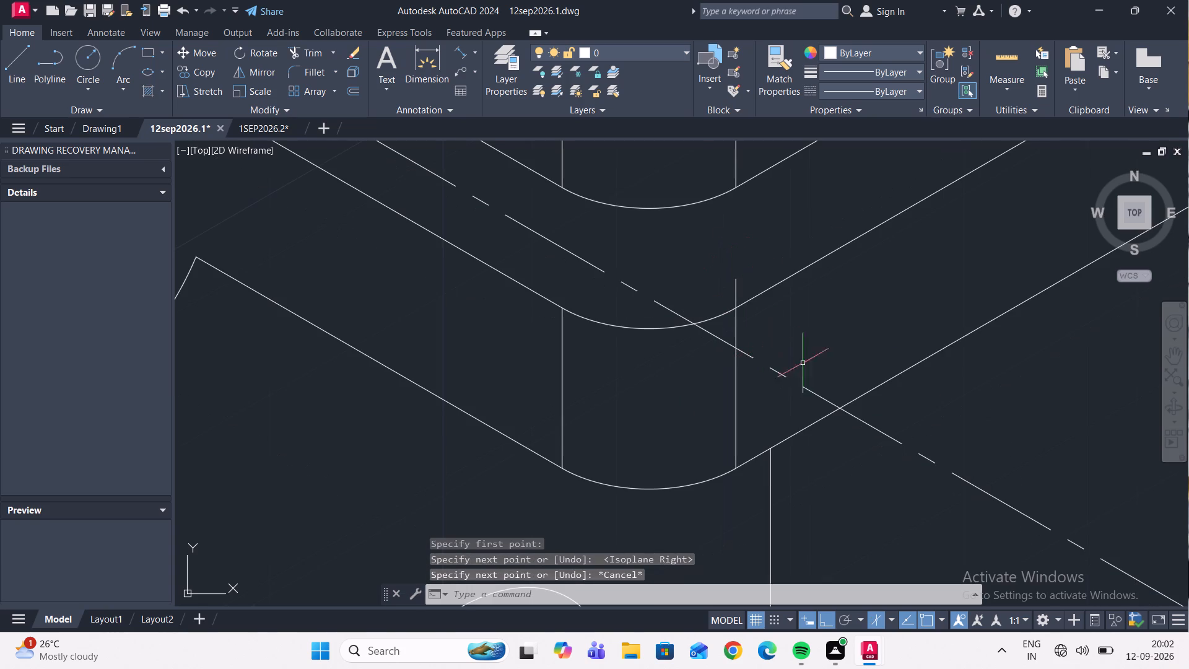
{"action": "middle_click_drag", "start_coordinate": [855, 374], "coordinate": [904, 448]}
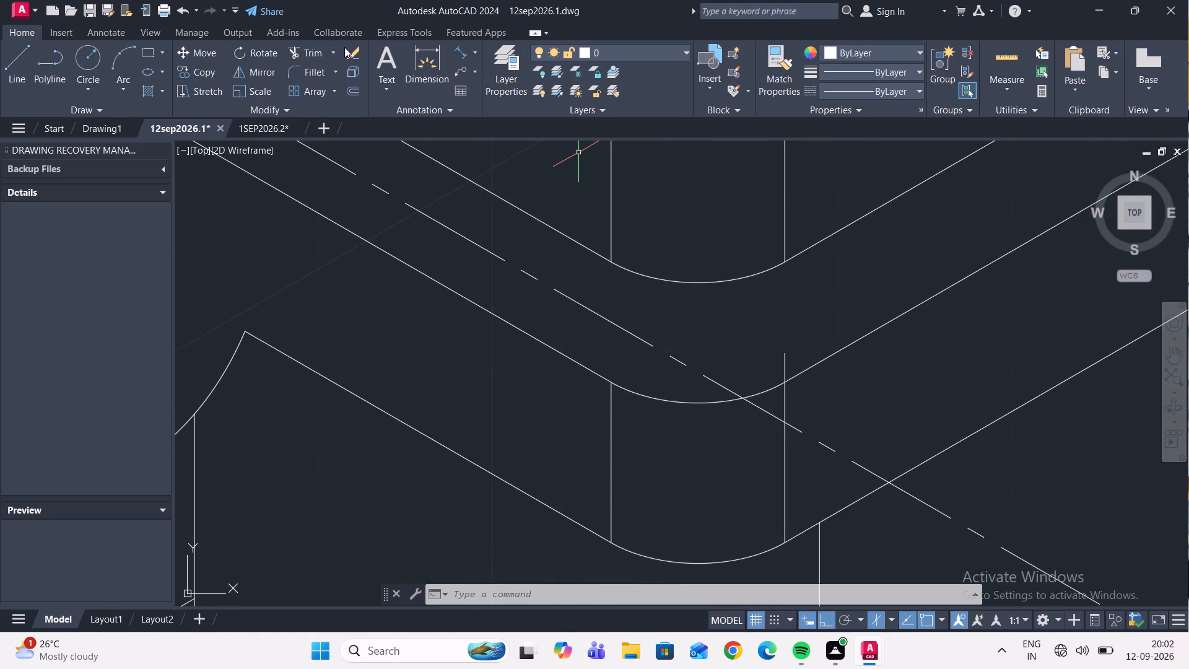
{"action": "left_click", "coordinate": [313, 53]}
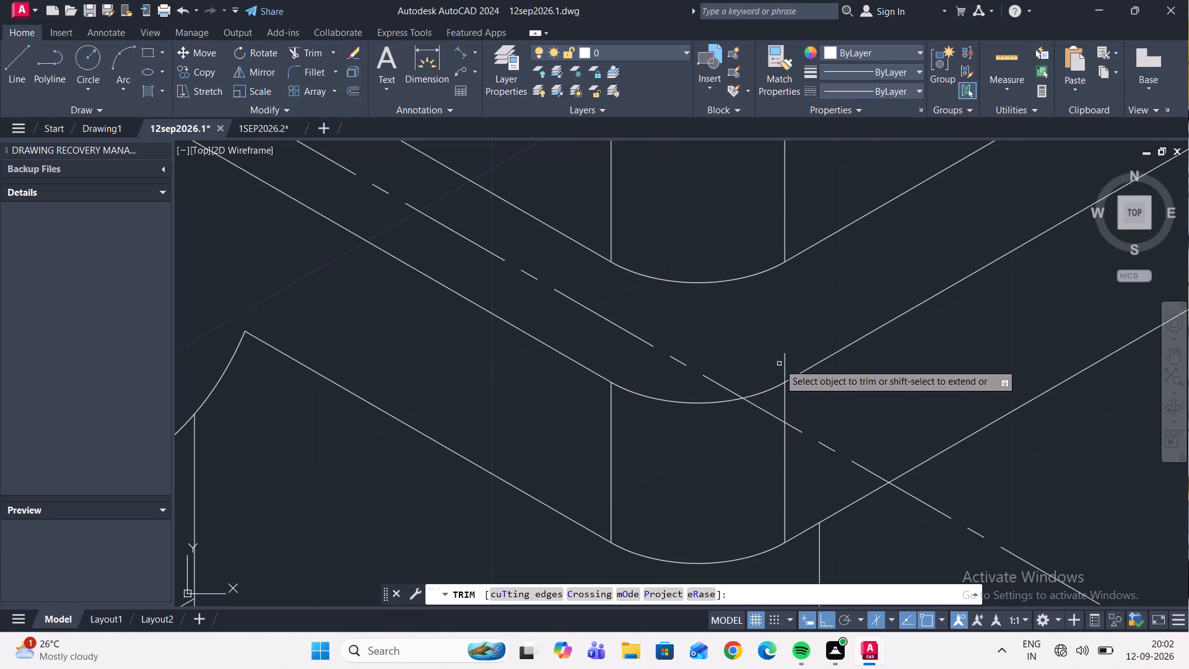
{"action": "left_click", "coordinate": [785, 366]}
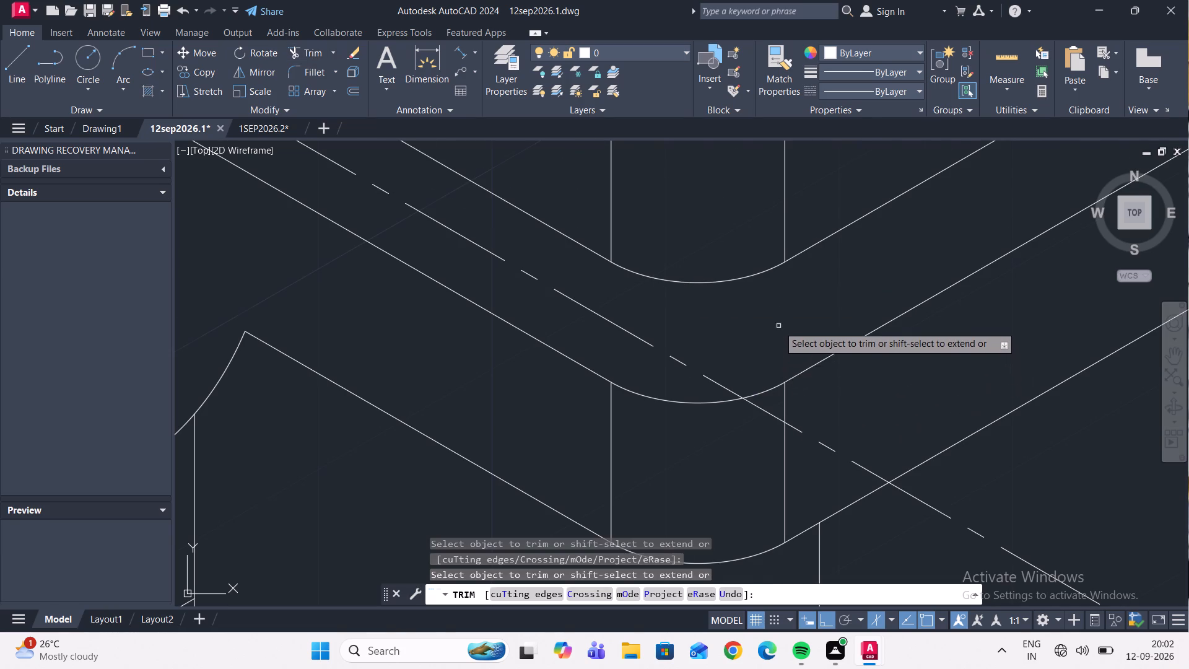
{"action": "scroll", "coordinate": [778, 326], "scroll_direction": "down", "scroll_amount": 3}
{"action": "scroll", "coordinate": [852, 320], "scroll_direction": "up", "scroll_amount": 1}
{"action": "middle_click_drag", "start_coordinate": [851, 325], "coordinate": [760, 404]}
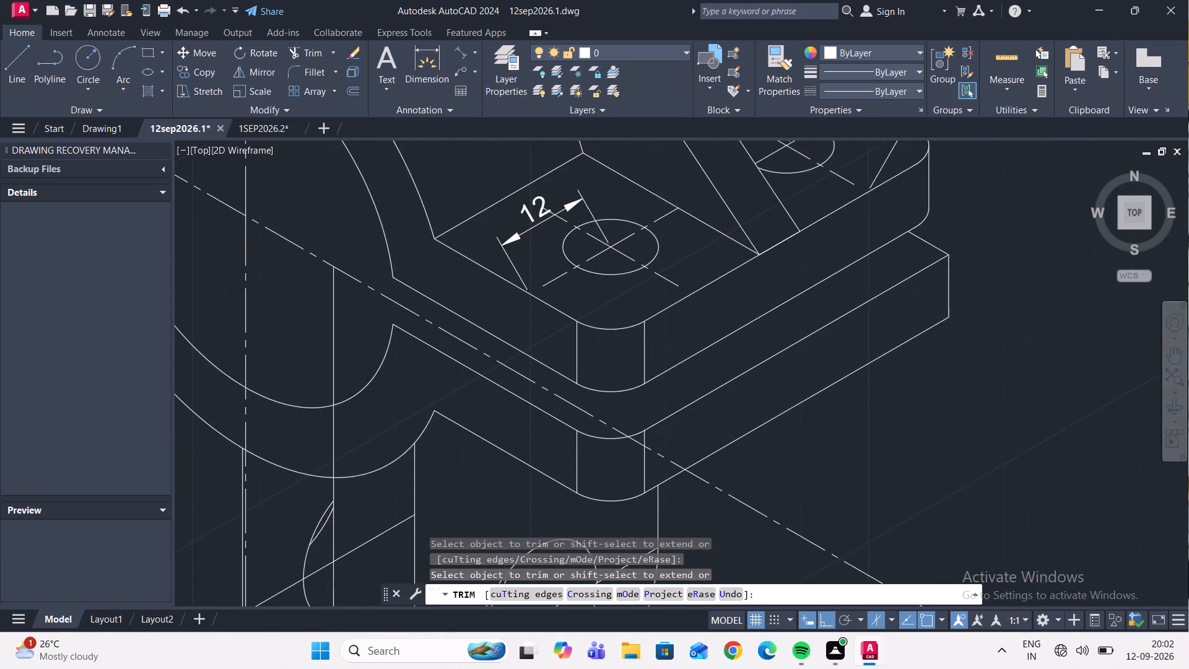
{"action": "scroll", "coordinate": [760, 395], "scroll_direction": "down", "scroll_amount": 2}
{"action": "scroll", "coordinate": [864, 312], "scroll_direction": "up", "scroll_amount": 1}
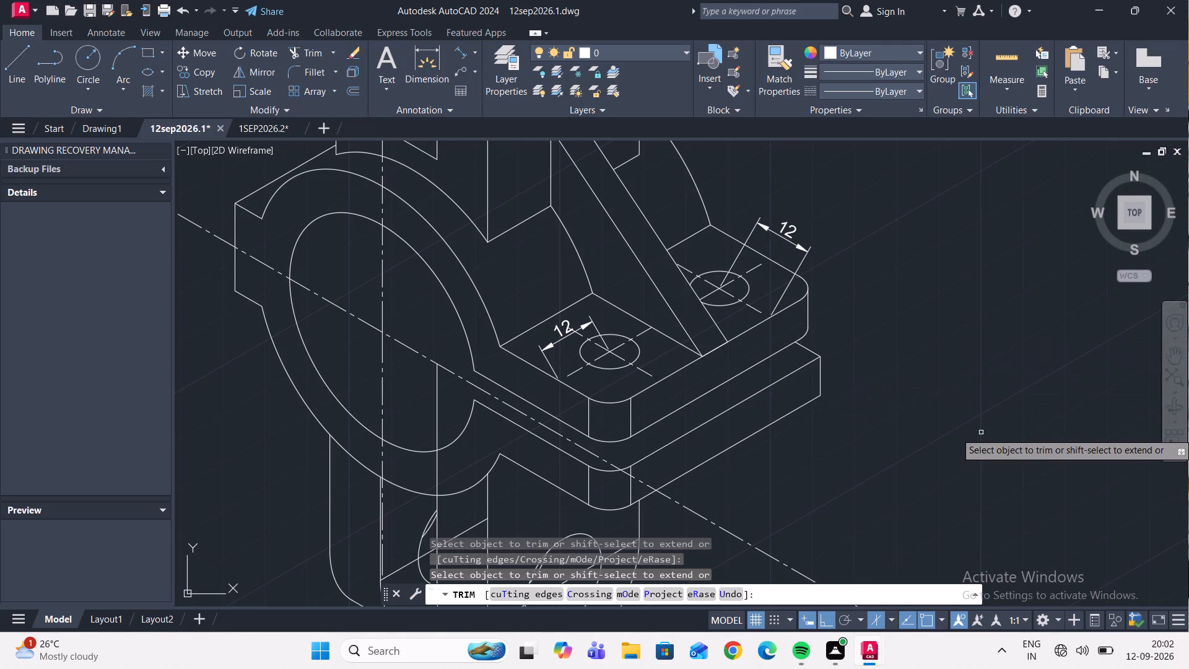
{"action": "key", "text": "Escape"}
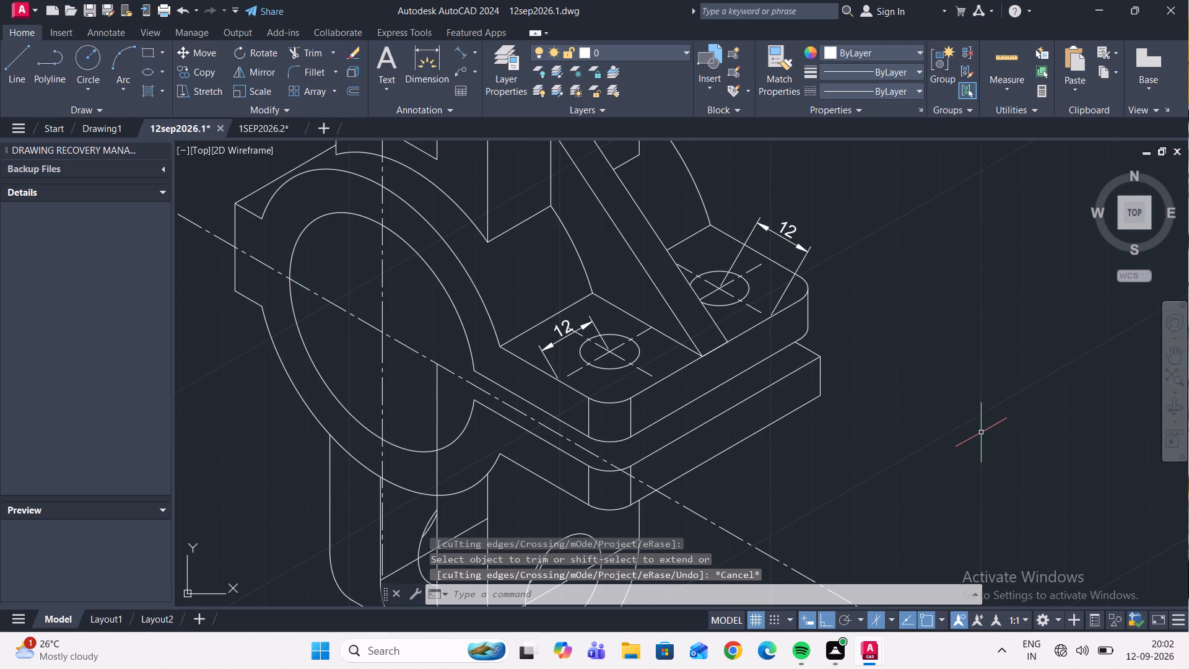
Draw two connected 5-unit construction lines from the lower plate's right top corner, along the 210° edge and then at 150°.
{"action": "scroll", "coordinate": [772, 392], "scroll_direction": "up", "scroll_amount": 2}
{"action": "middle_click_drag", "start_coordinate": [777, 410], "coordinate": [744, 497]}
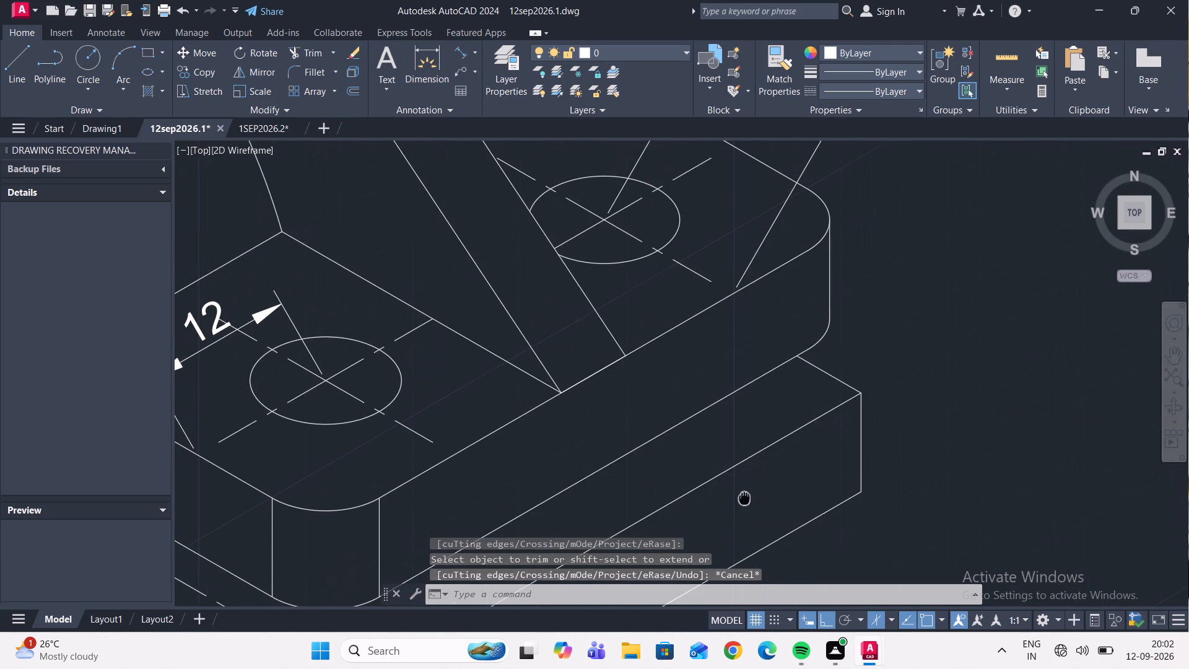
{"action": "middle_click_drag", "start_coordinate": [744, 497], "coordinate": [744, 497]}
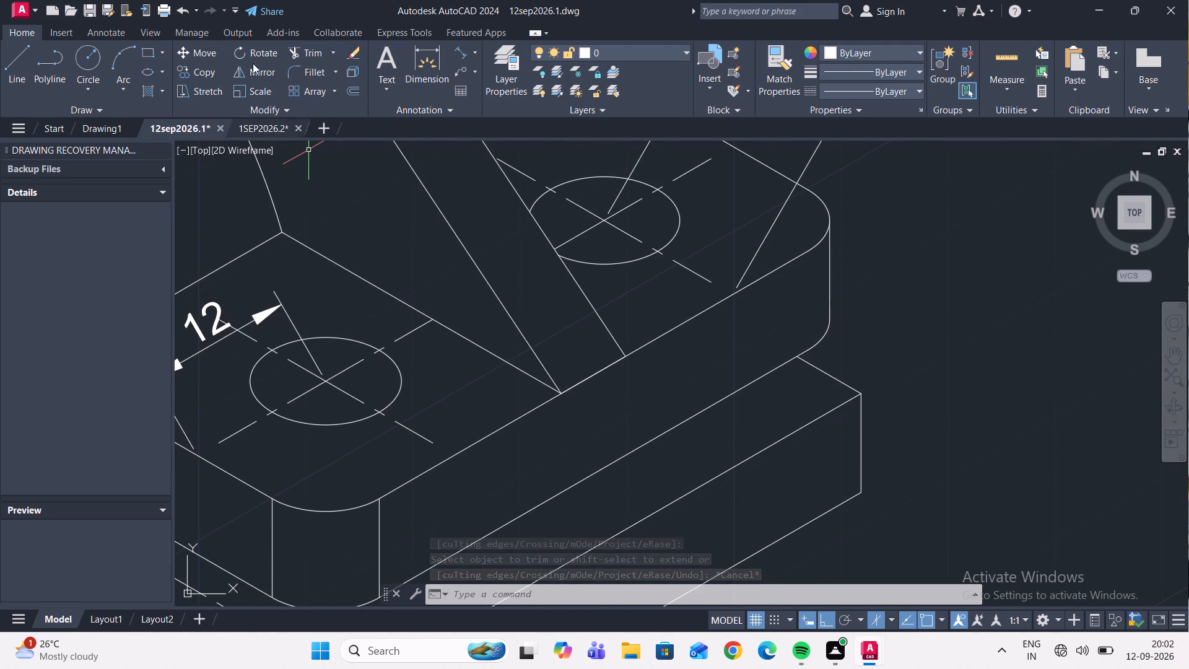
{"action": "left_click", "coordinate": [152, 74]}
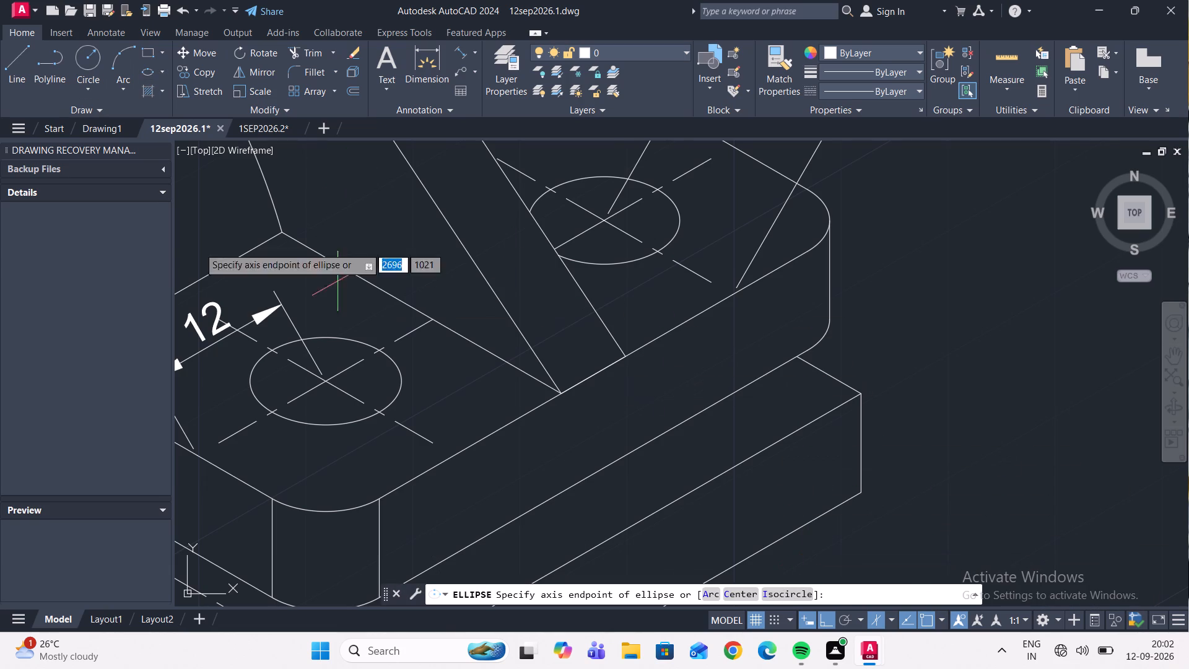
{"action": "left_click", "coordinate": [17, 70]}
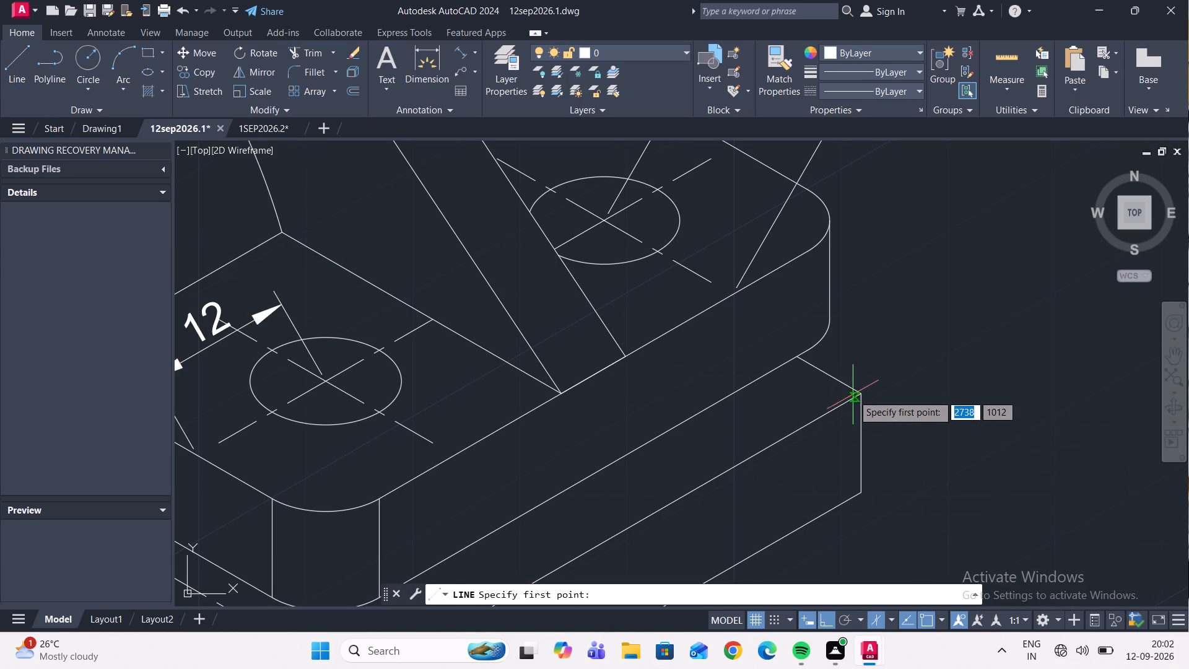
{"action": "left_click", "coordinate": [858, 391]}
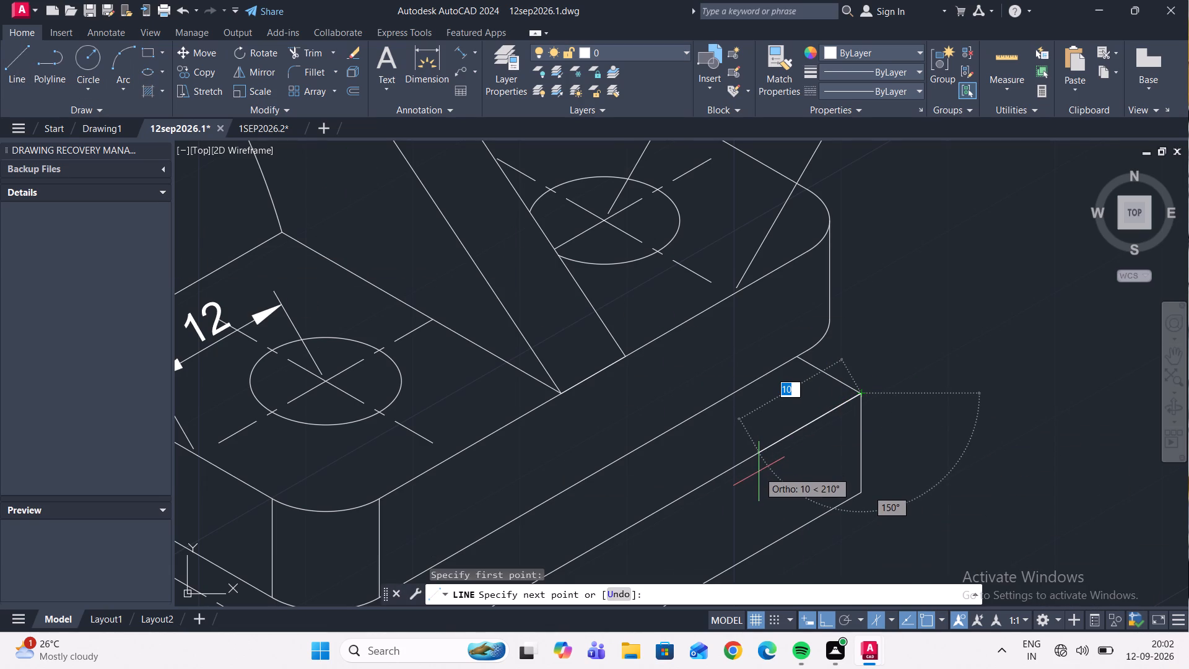
{"action": "key", "text": "5"}
{"action": "key", "text": "Return"}
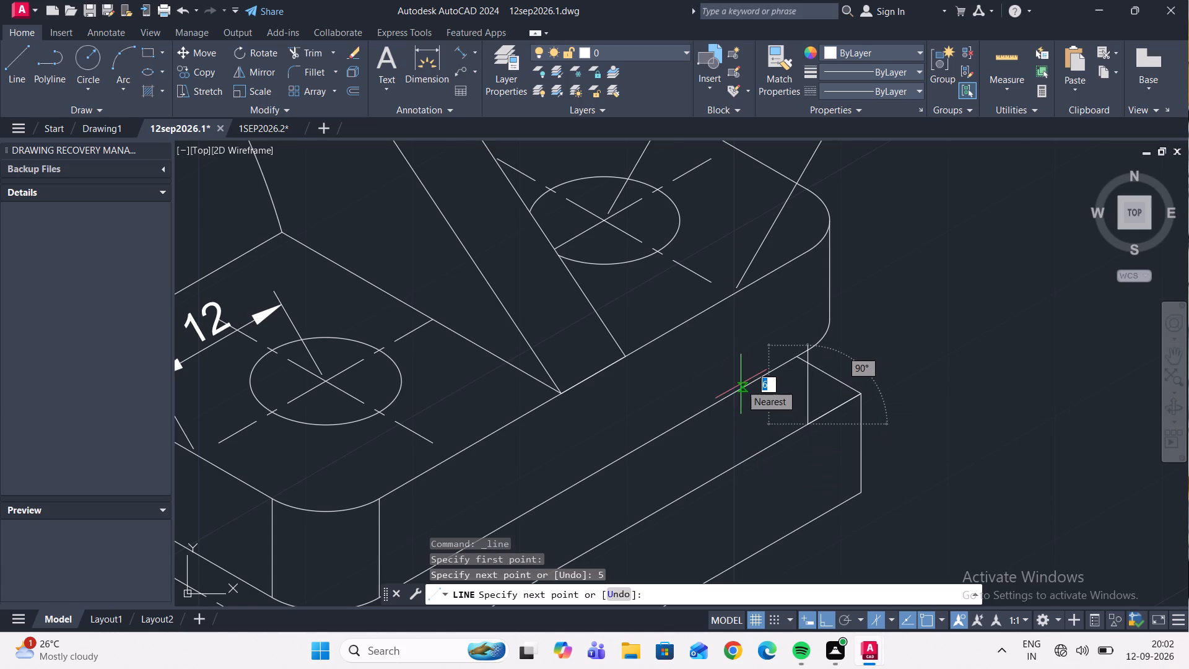
{"action": "key", "text": "F5"}
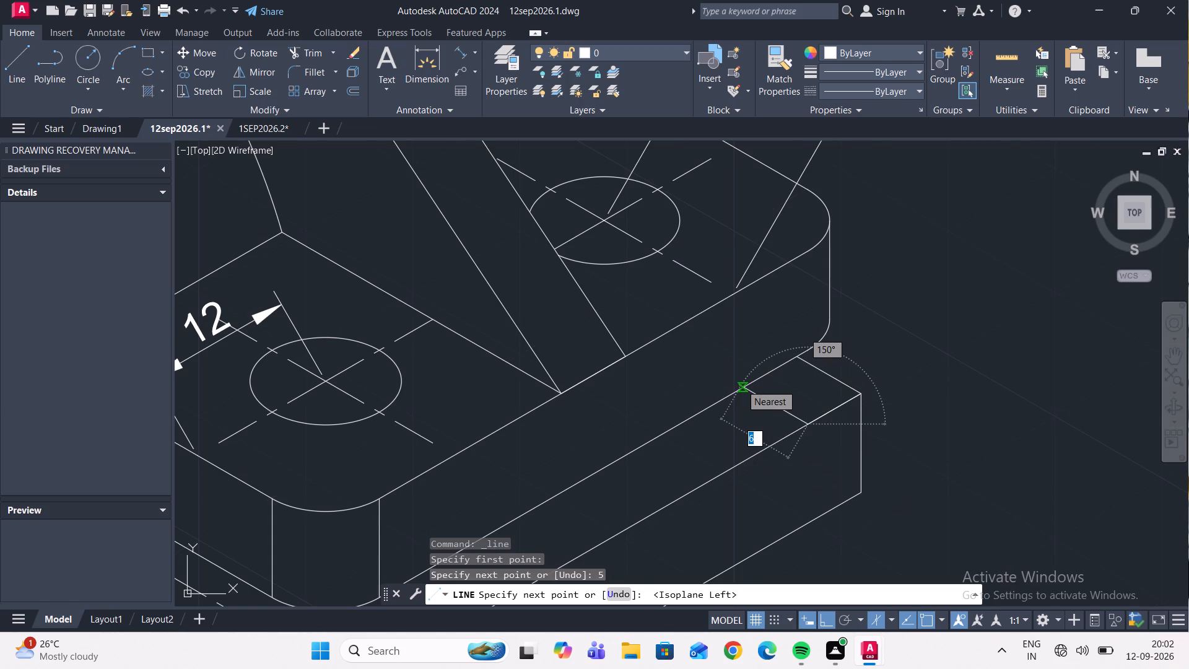
{"action": "key", "text": "5"}
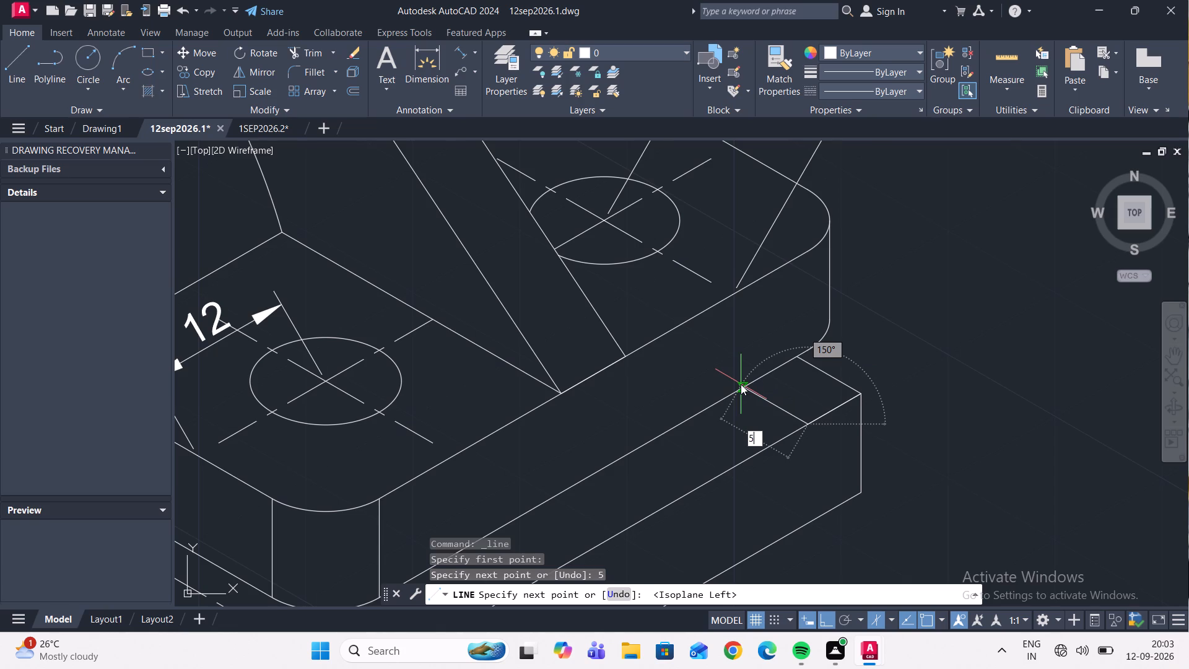
{"action": "key", "text": "Return"}
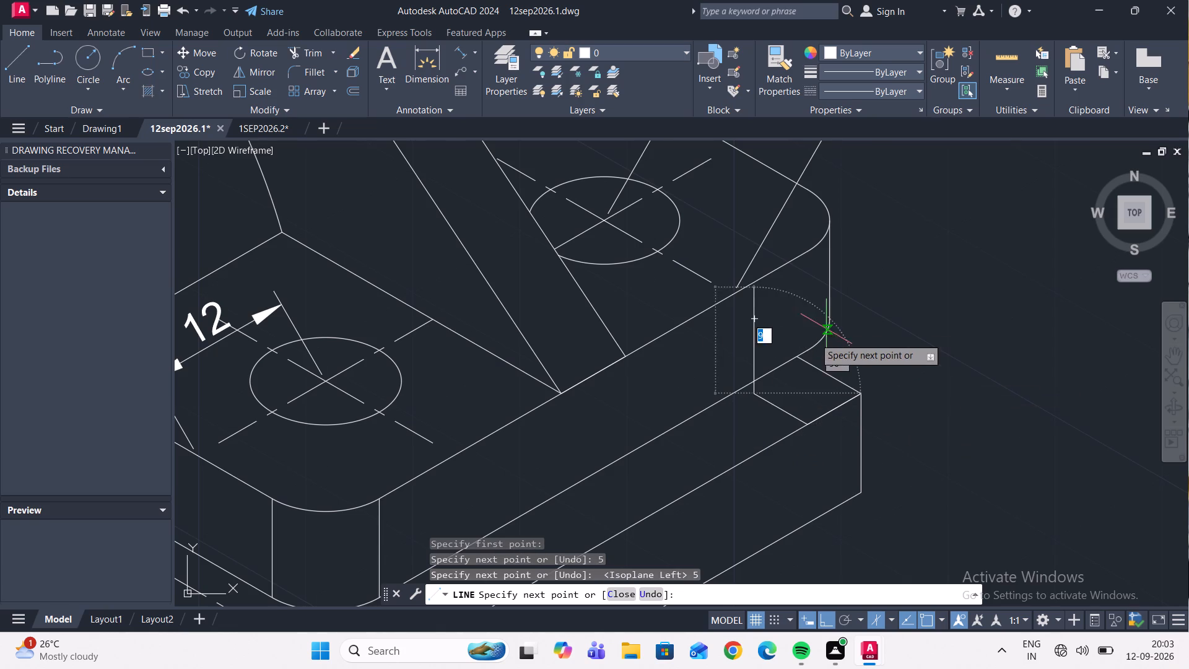
{"action": "scroll", "coordinate": [811, 353], "scroll_direction": "up", "scroll_amount": 2}
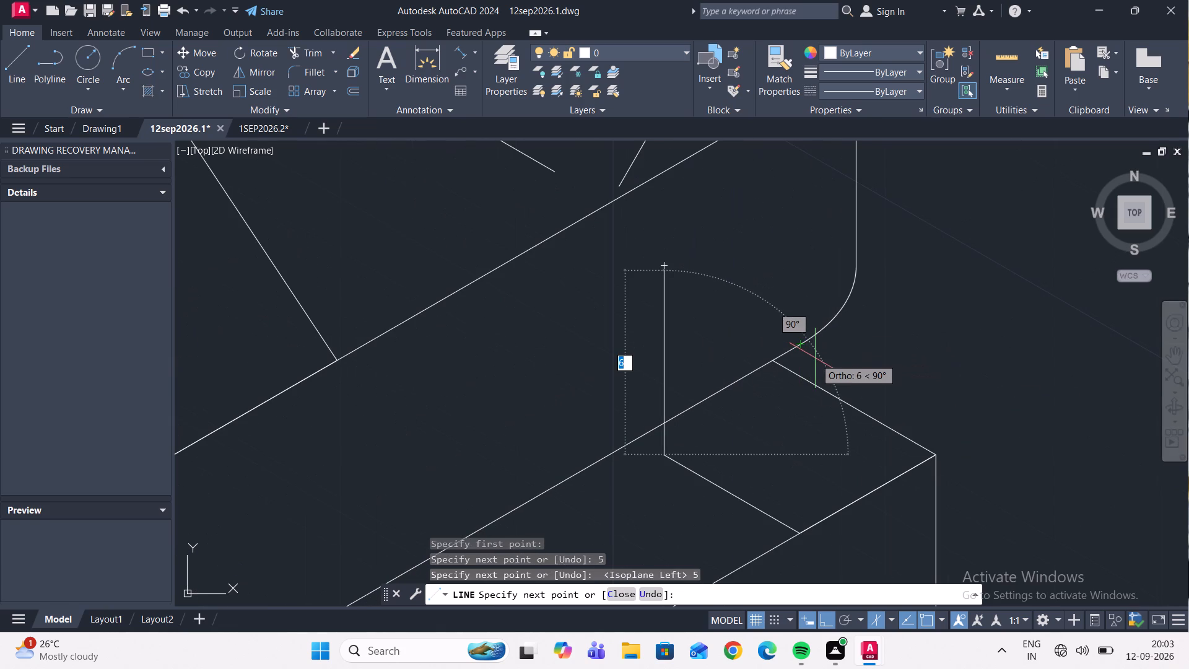
{"action": "key", "text": "Escape"}
Draw a top-plane isocircle of radius 5 centred on the free end of the construction lines at the lower plate's right corner.
{"action": "scroll", "coordinate": [818, 359], "scroll_direction": "down", "scroll_amount": 1}
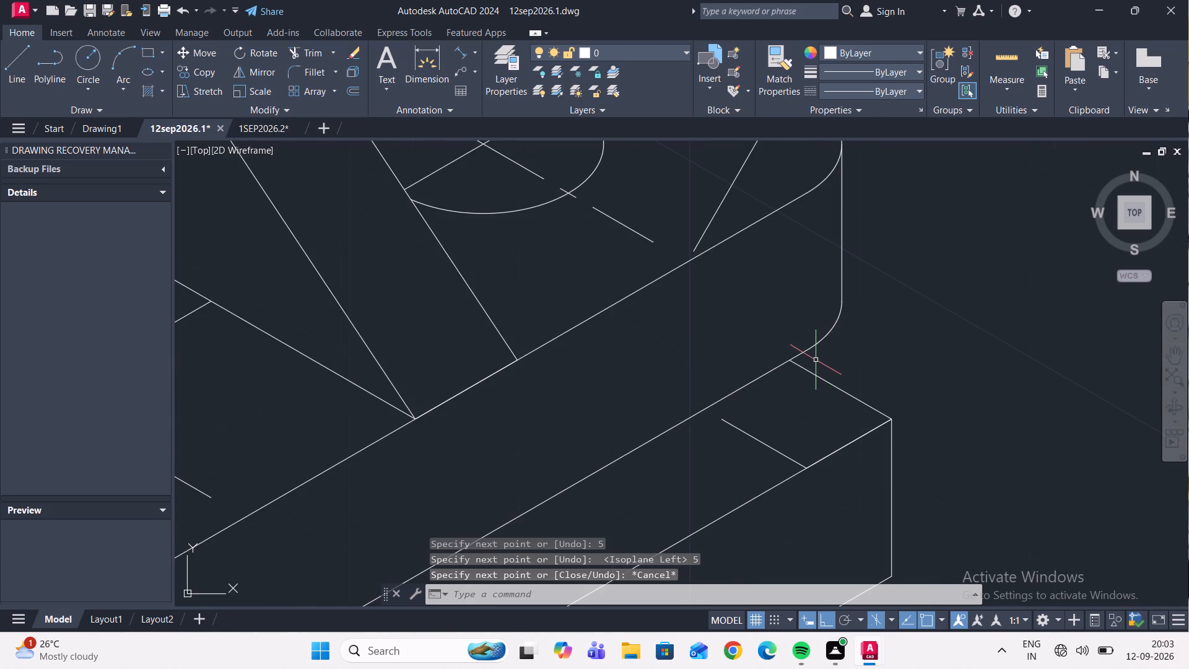
{"action": "left_click", "coordinate": [162, 70]}
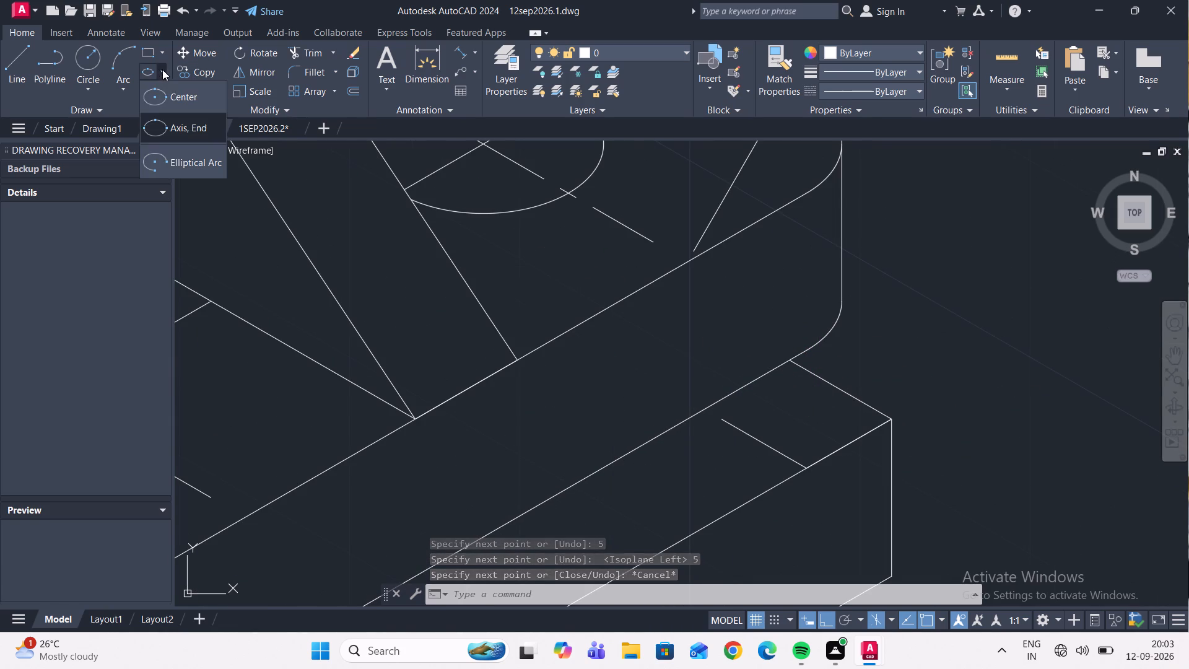
{"action": "left_click", "coordinate": [176, 125]}
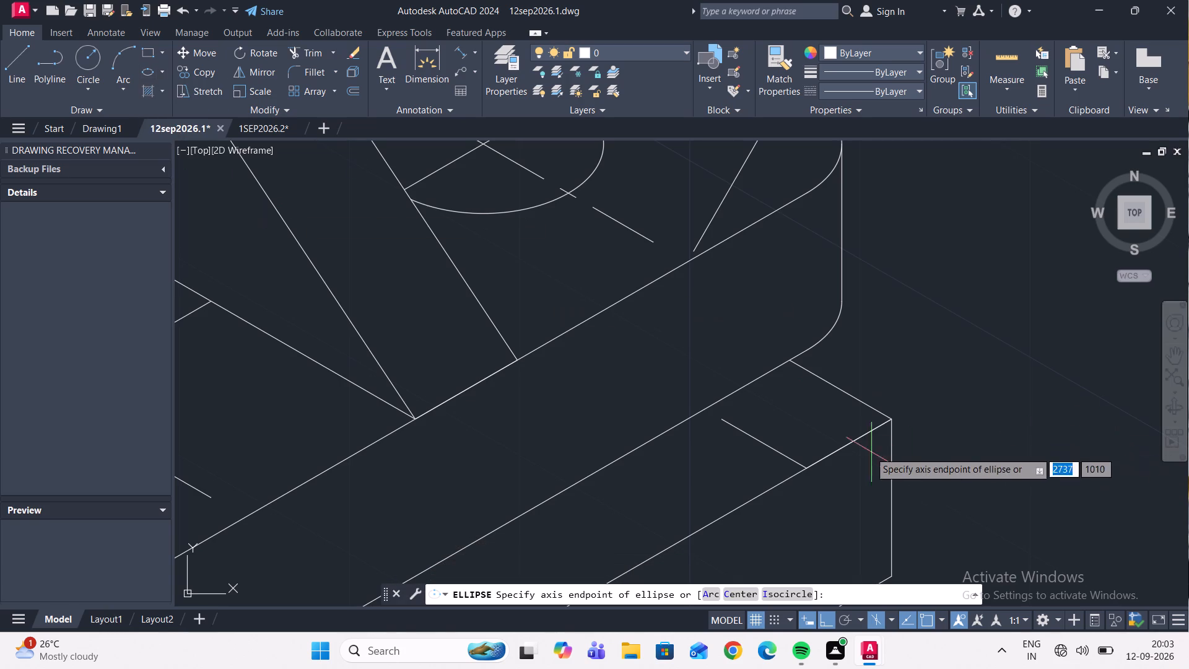
{"action": "left_click", "coordinate": [790, 593]}
{"action": "left_click", "coordinate": [723, 423]}
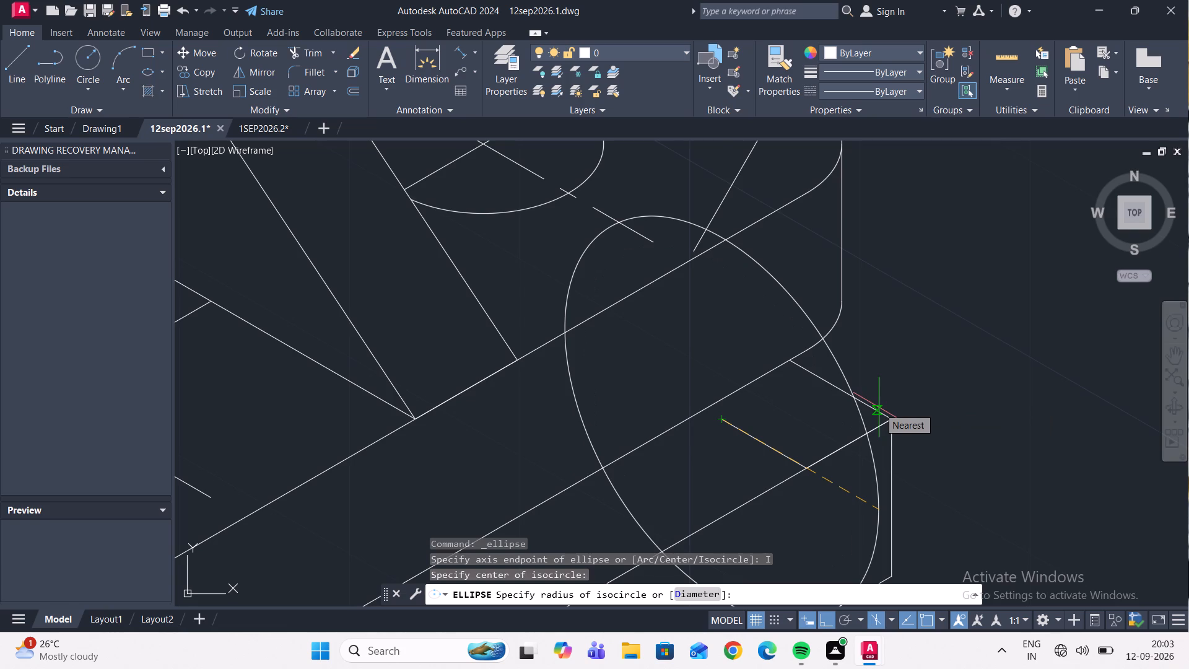
{"action": "key", "text": "F5"}
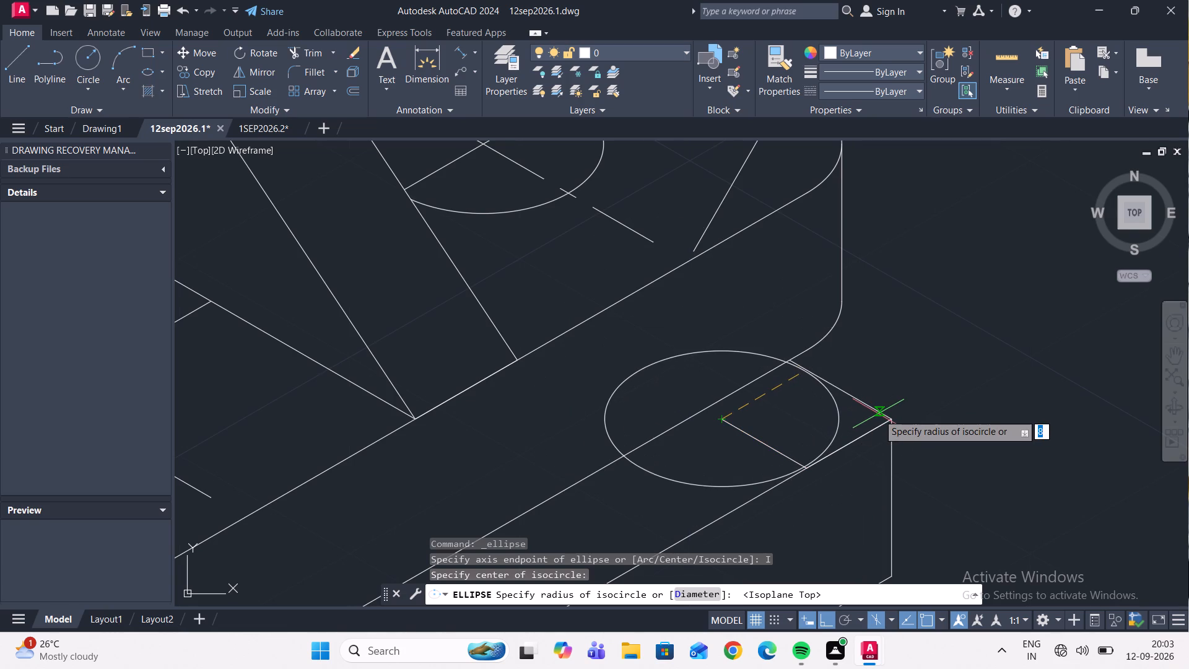
{"action": "key", "text": "5"}
{"action": "key", "text": "Return"}
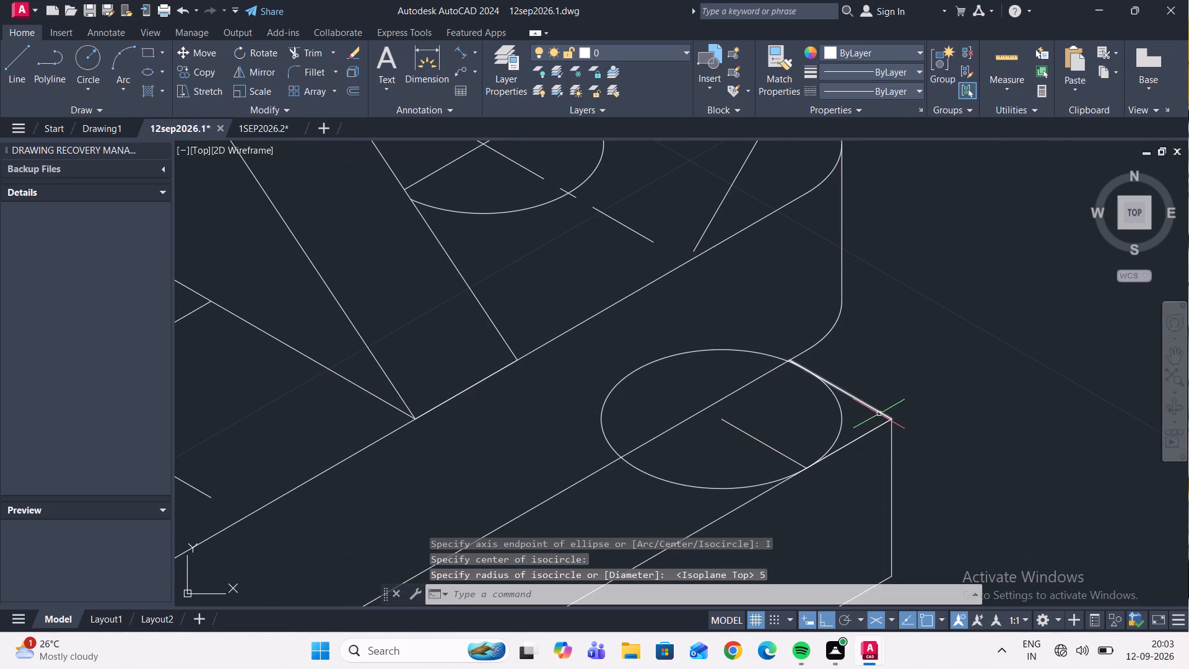
Trim the isocircle and the square corner edges at the lower plate's right top corner, leaving only the rounded corner arc.
{"action": "scroll", "coordinate": [745, 154], "scroll_direction": "down", "scroll_amount": 2}
{"action": "middle_click_drag", "start_coordinate": [719, 230], "coordinate": [697, 333]}
{"action": "scroll", "coordinate": [692, 331], "scroll_direction": "up", "scroll_amount": 1}
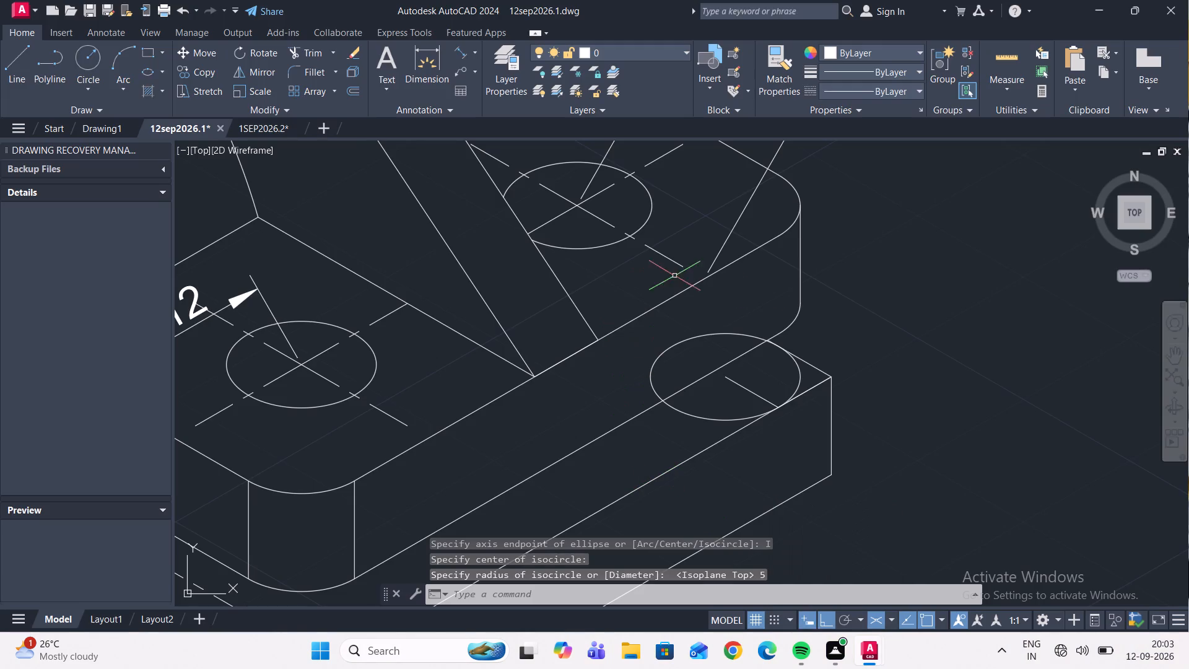
{"action": "left_click", "coordinate": [313, 52]}
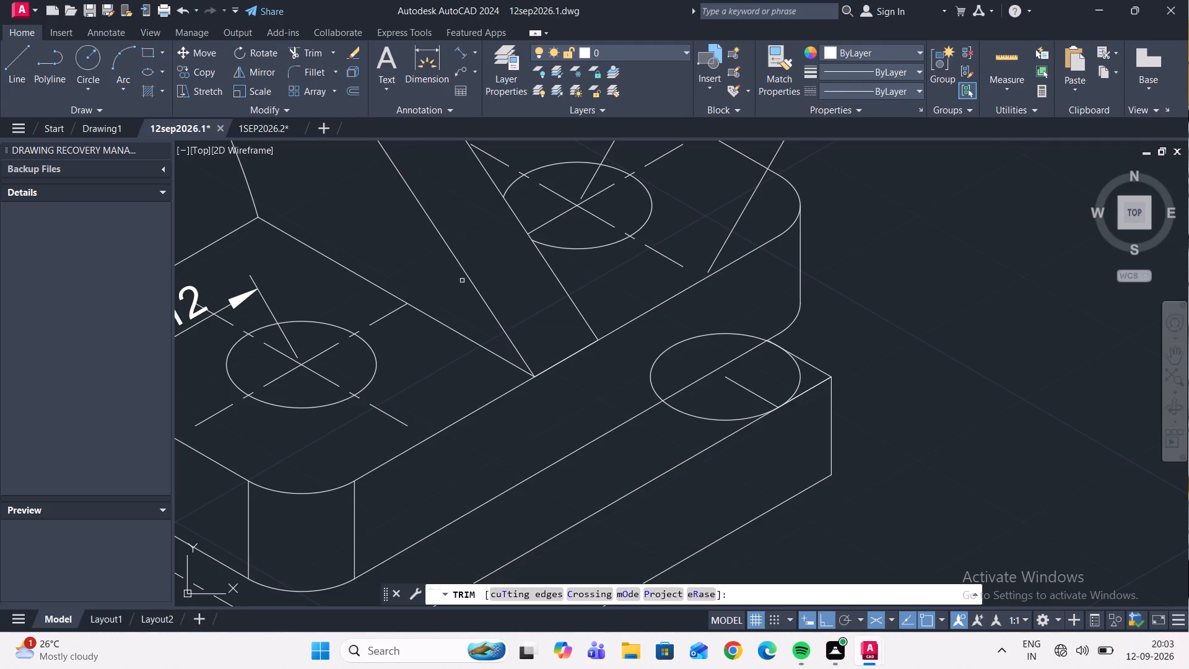
{"action": "left_click", "coordinate": [651, 364]}
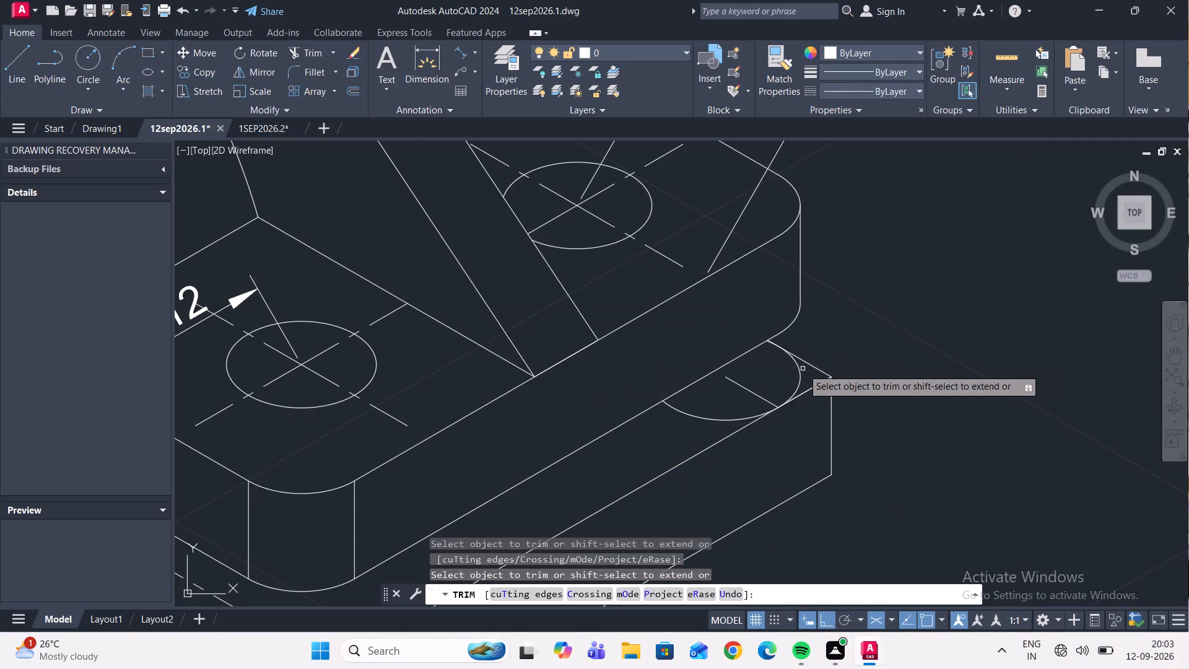
{"action": "left_click", "coordinate": [814, 364]}
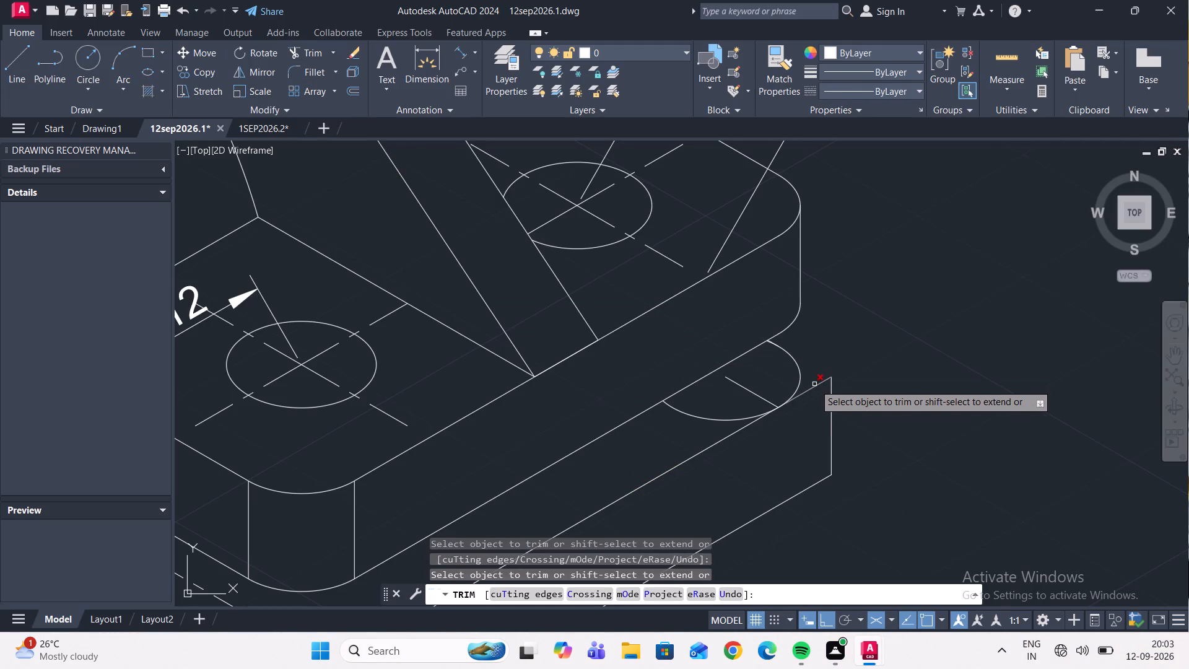
{"action": "left_click", "coordinate": [814, 384]}
{"action": "left_click", "coordinate": [806, 393]}
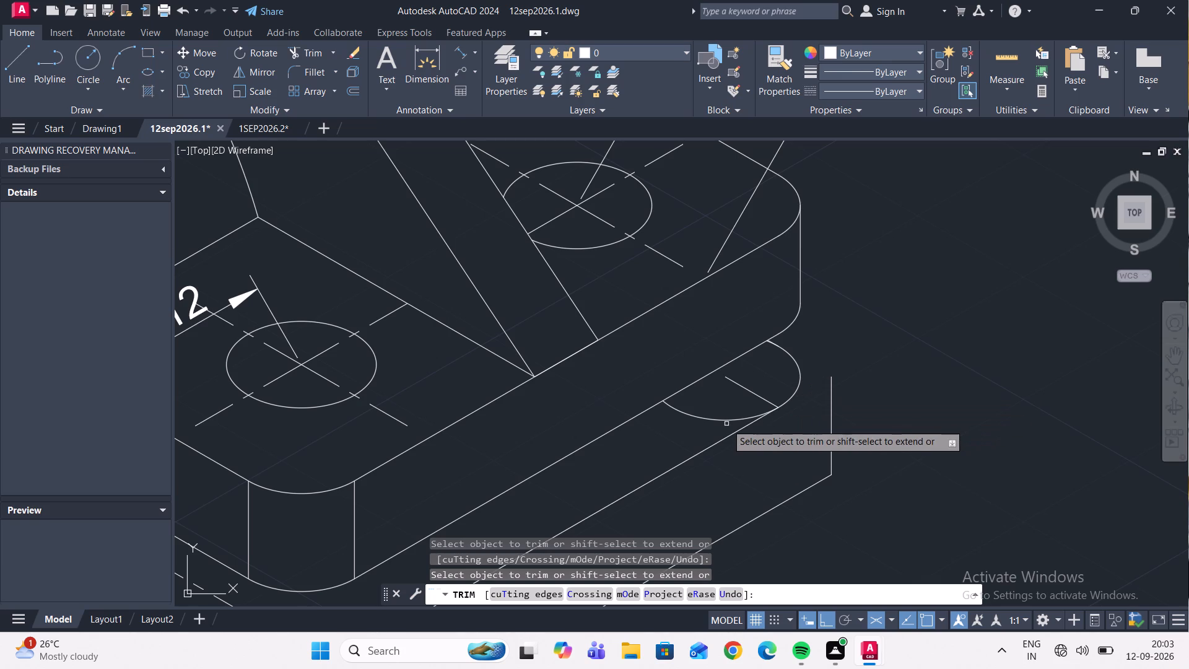
{"action": "left_click", "coordinate": [723, 421]}
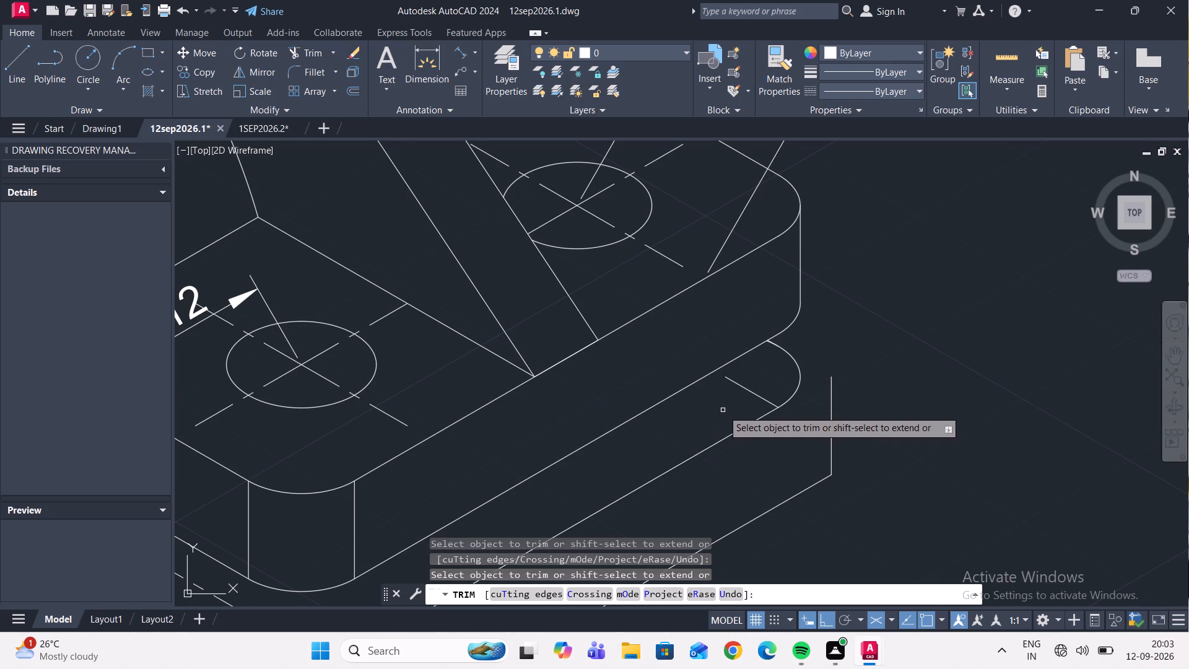
Draw a line about 11 units long at 150° from the lower plate's right bottom corner.
{"action": "left_click", "coordinate": [15, 63]}
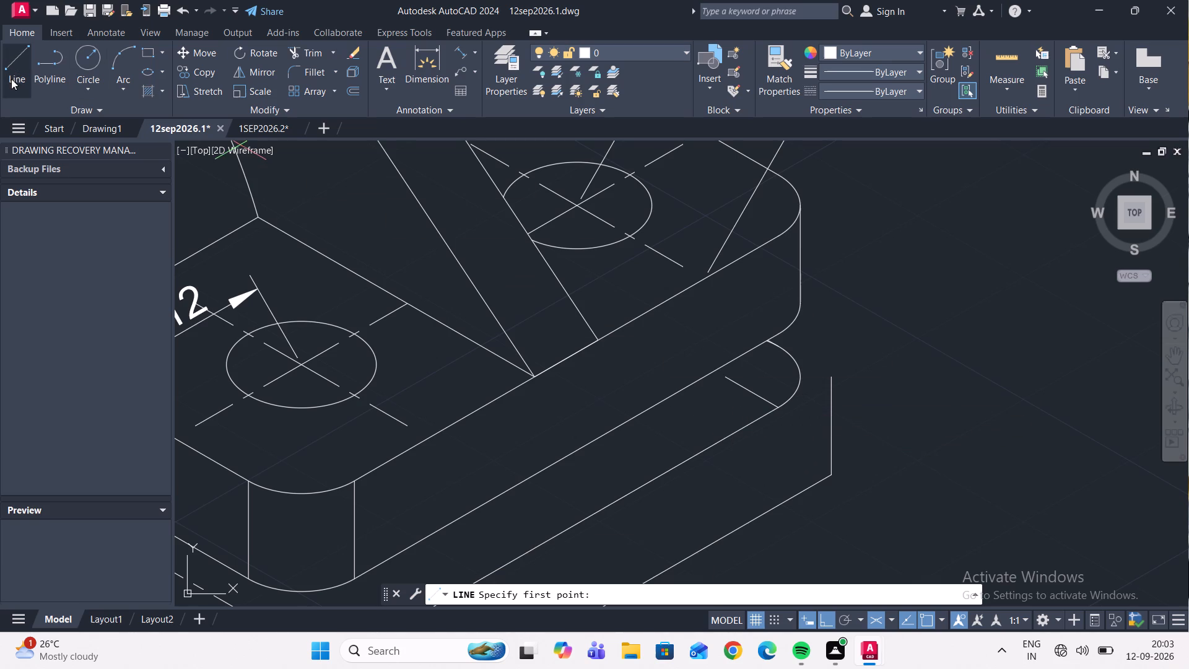
{"action": "left_click", "coordinate": [829, 473]}
{"action": "scroll", "coordinate": [760, 403], "scroll_direction": "up", "scroll_amount": 2}
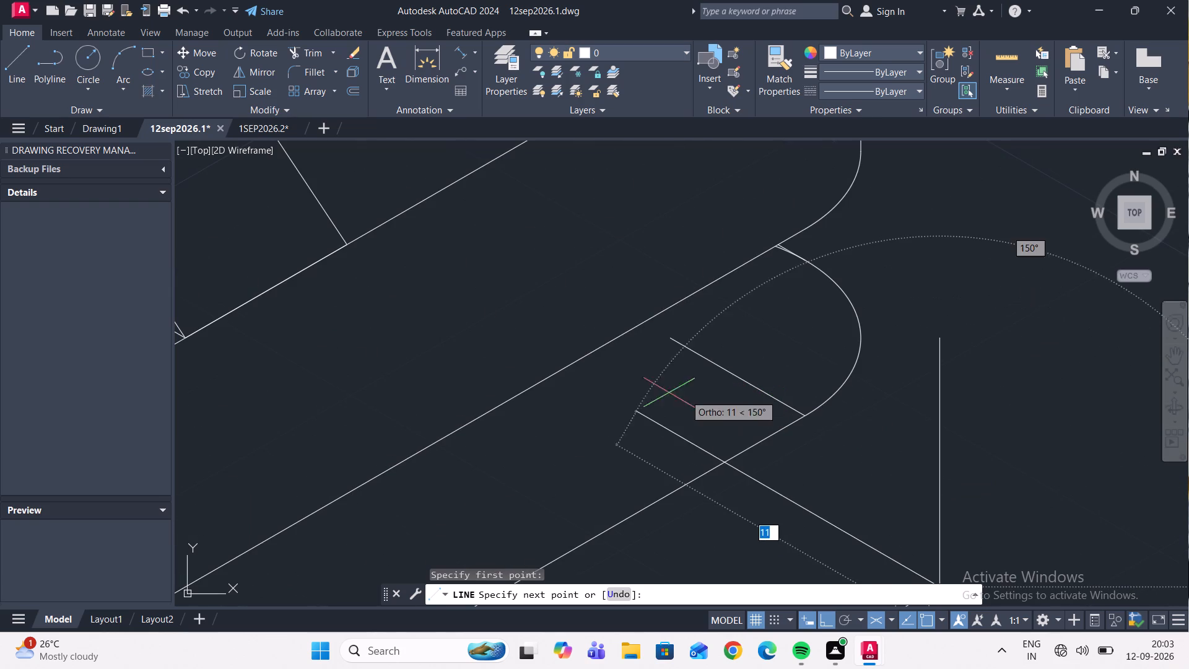
{"action": "left_click", "coordinate": [658, 390]}
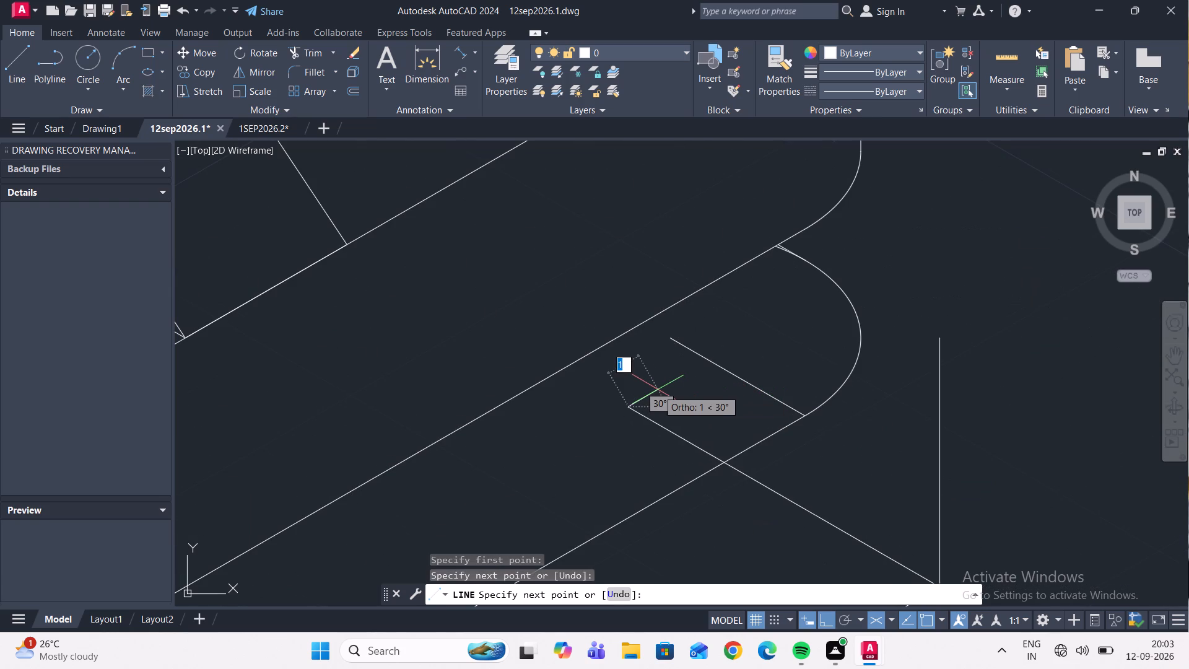
{"action": "key", "text": "Escape"}
Draw two connected 5-unit construction lines from the lower plate's right bottom corner, first at 150° and then at 210°.
{"action": "scroll", "coordinate": [668, 382], "scroll_direction": "down", "scroll_amount": 4}
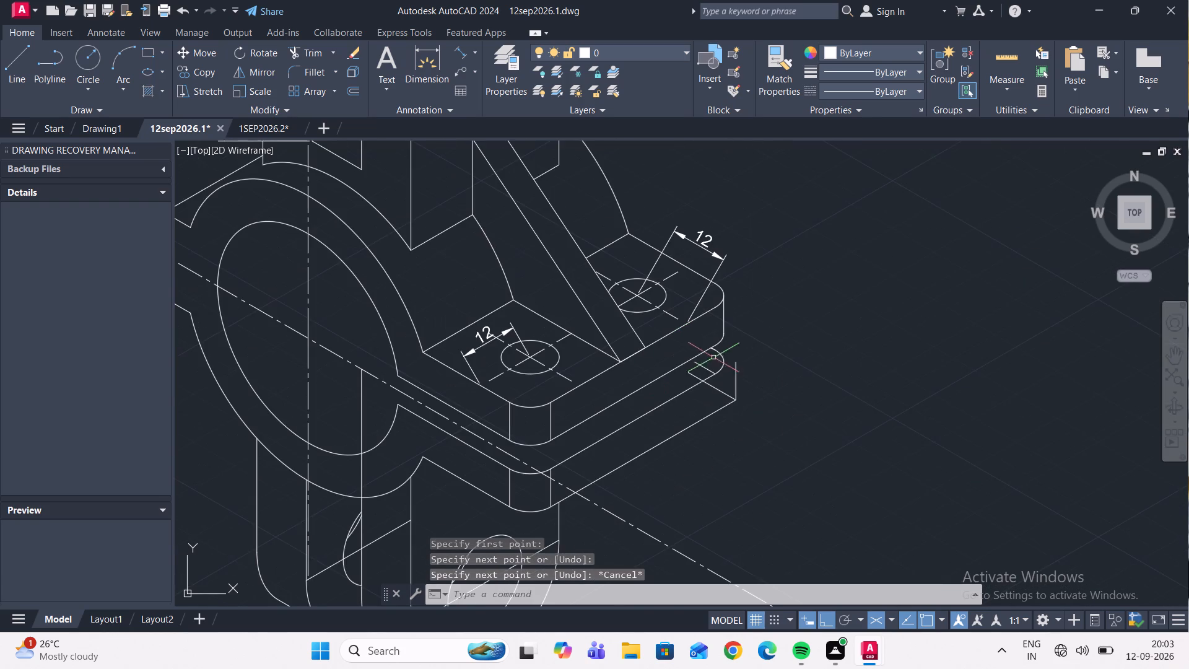
{"action": "scroll", "coordinate": [725, 411], "scroll_direction": "up", "scroll_amount": 1}
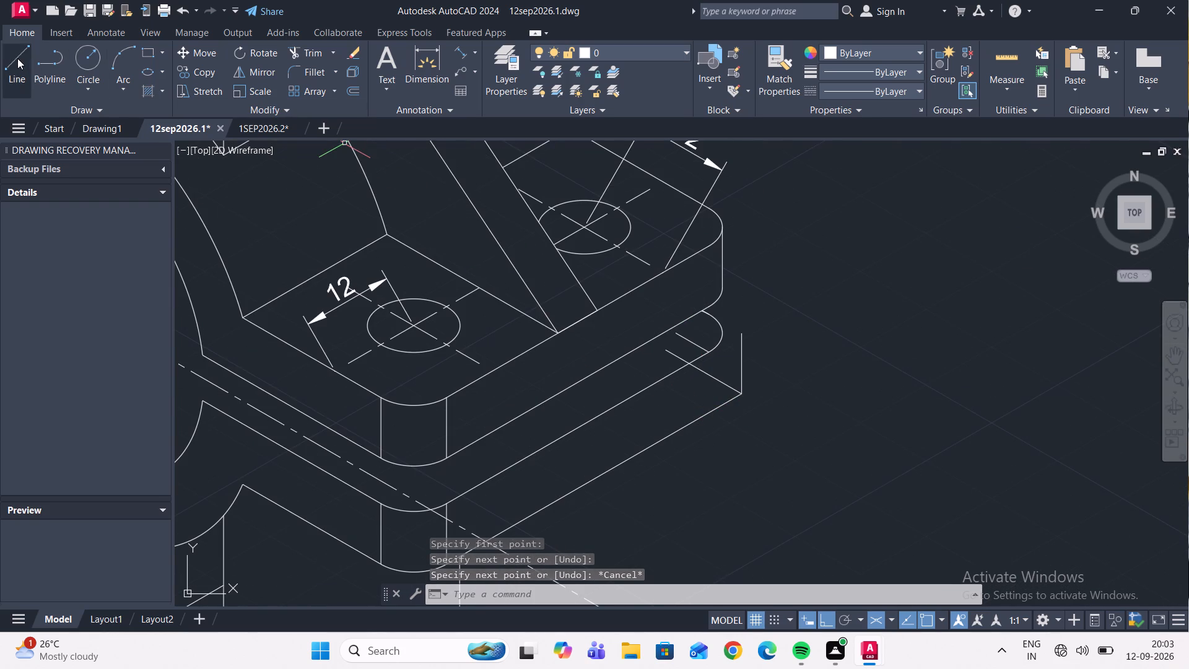
{"action": "left_click", "coordinate": [17, 59]}
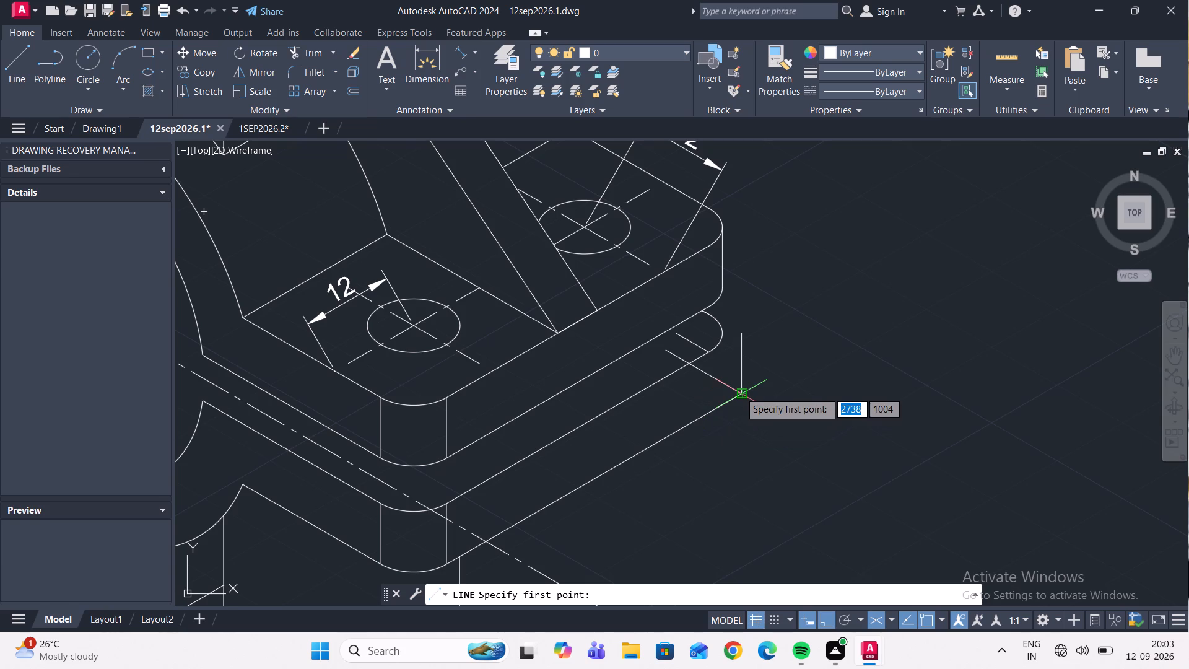
{"action": "left_click", "coordinate": [739, 391]}
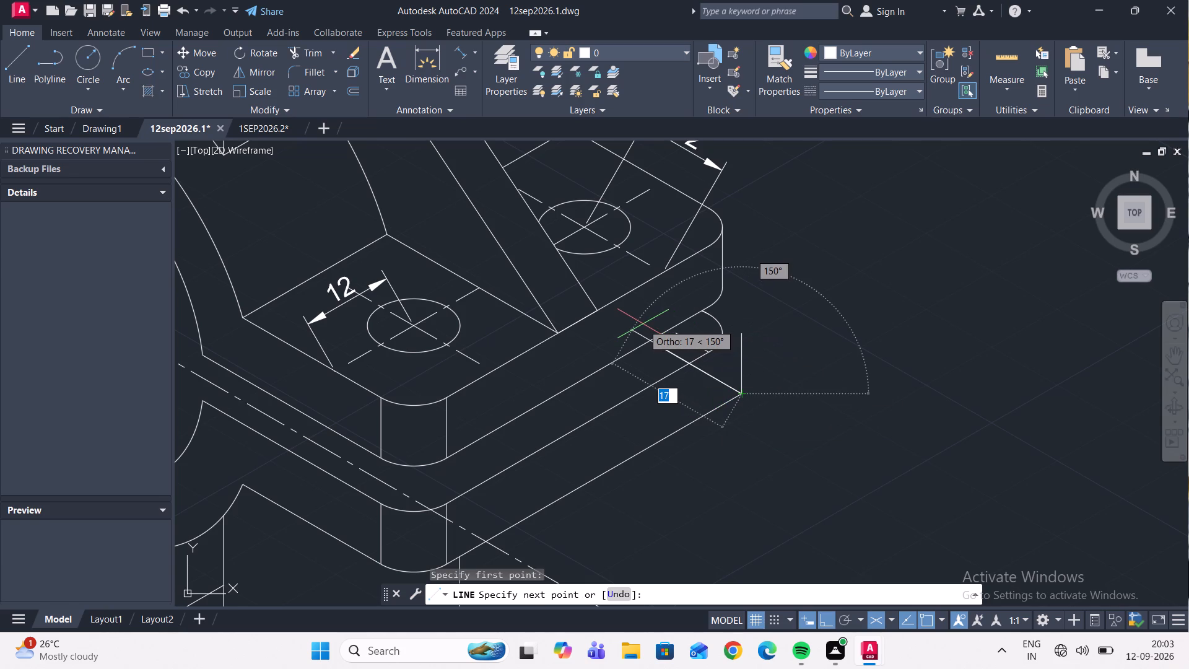
{"action": "key", "text": "5"}
{"action": "key", "text": "Return"}
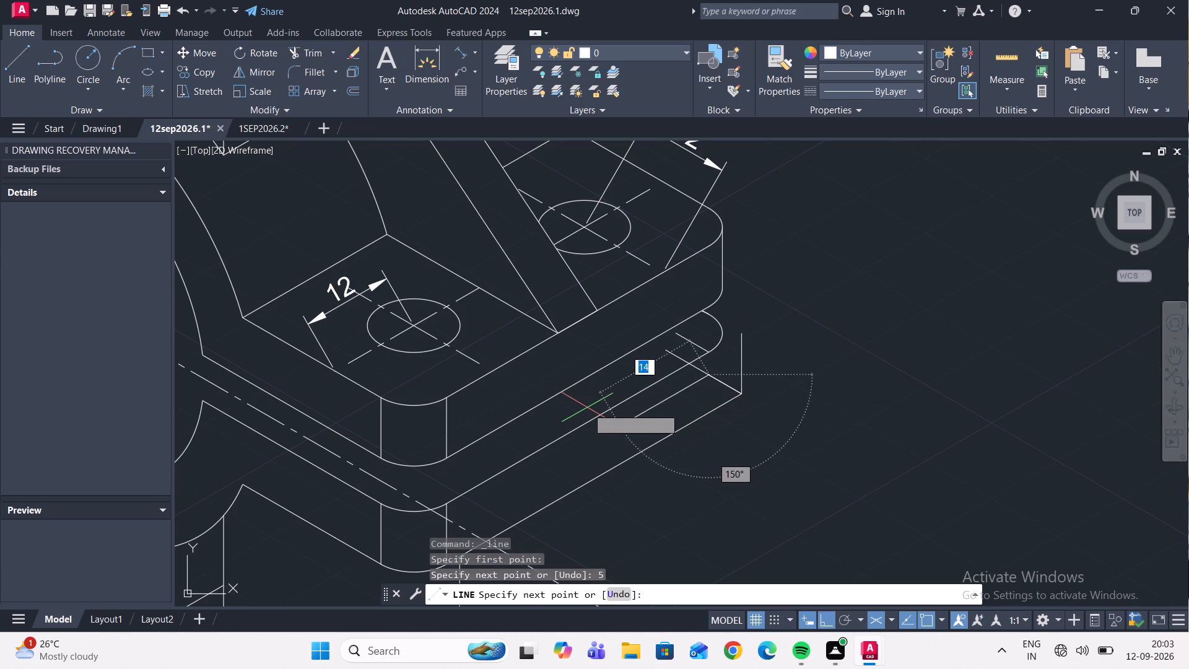
{"action": "scroll", "coordinate": [585, 408], "scroll_direction": "up", "scroll_amount": 1}
{"action": "key", "text": "5"}
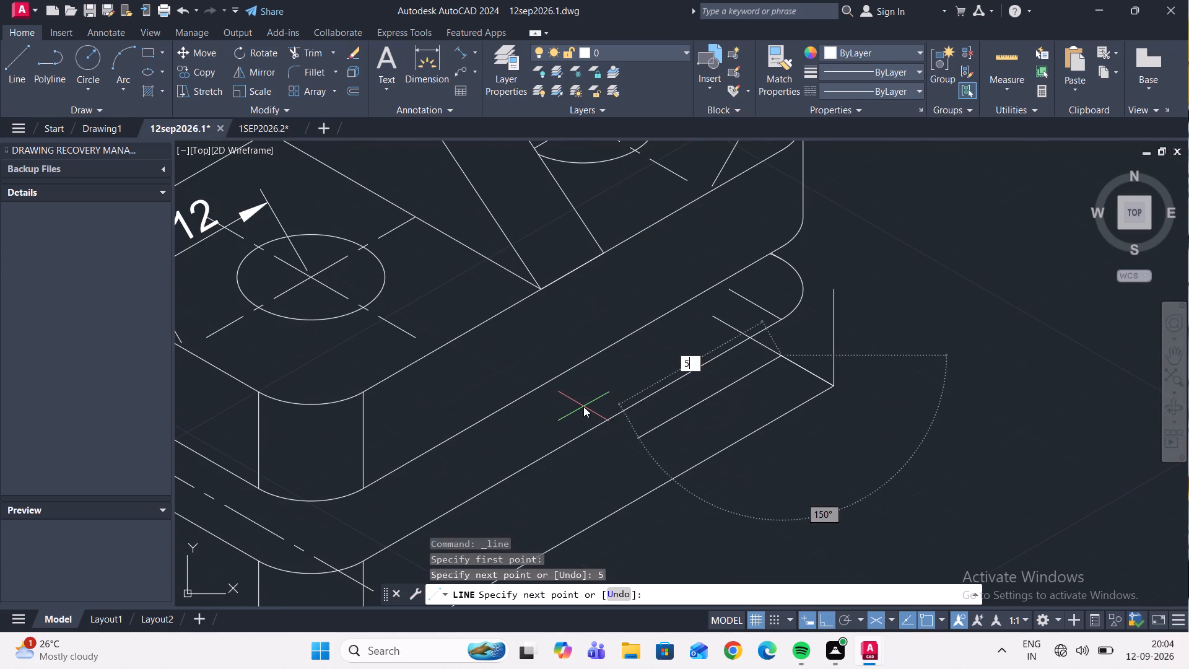
{"action": "key", "text": "Return"}
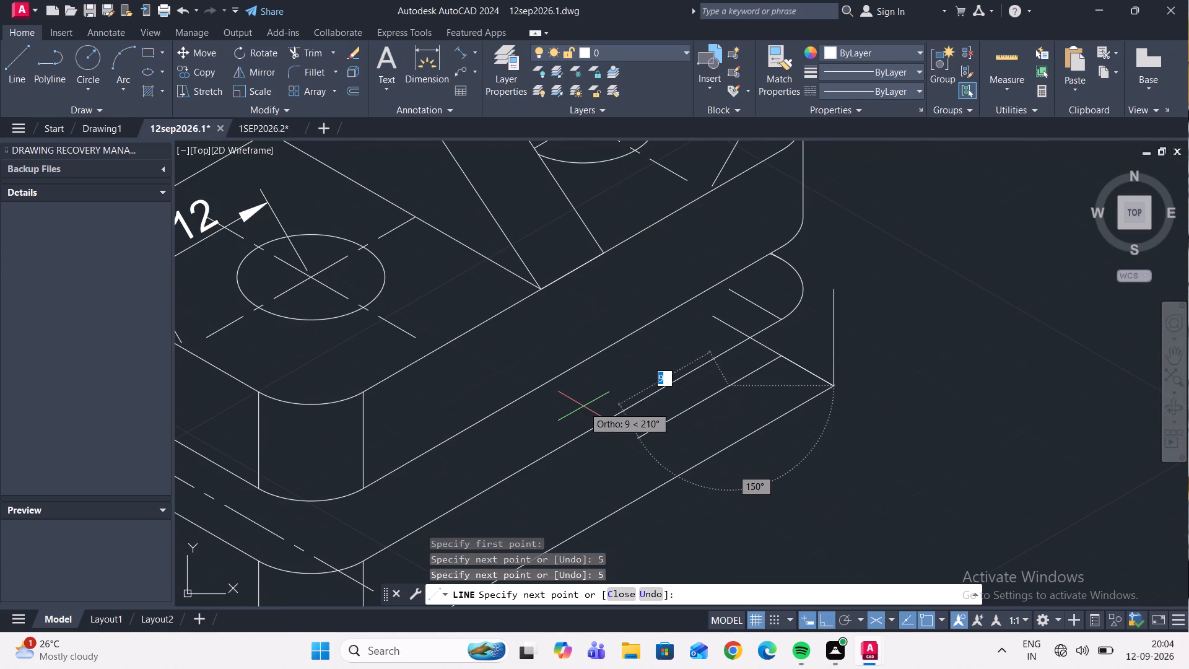
{"action": "key", "text": "Escape"}
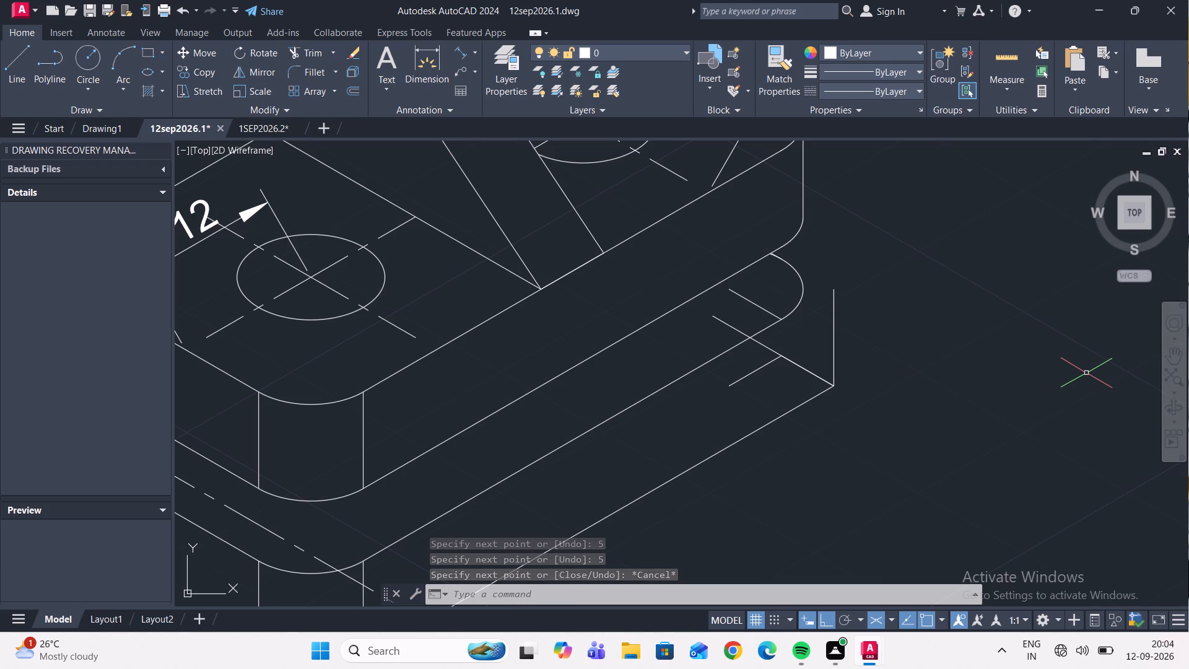
Draw a top-plane isocircle of radius 5 centred on the free end of the construction lines at the right bottom corner.
{"action": "scroll", "coordinate": [763, 358], "scroll_direction": "up", "scroll_amount": 1}
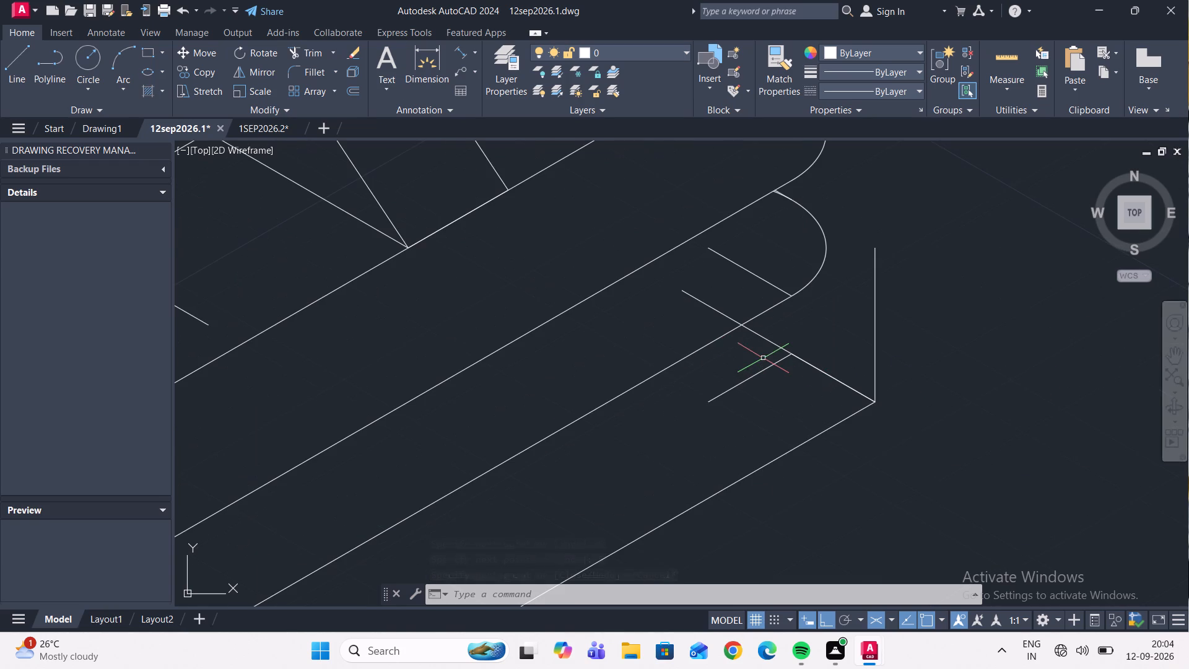
{"action": "left_click", "coordinate": [160, 74]}
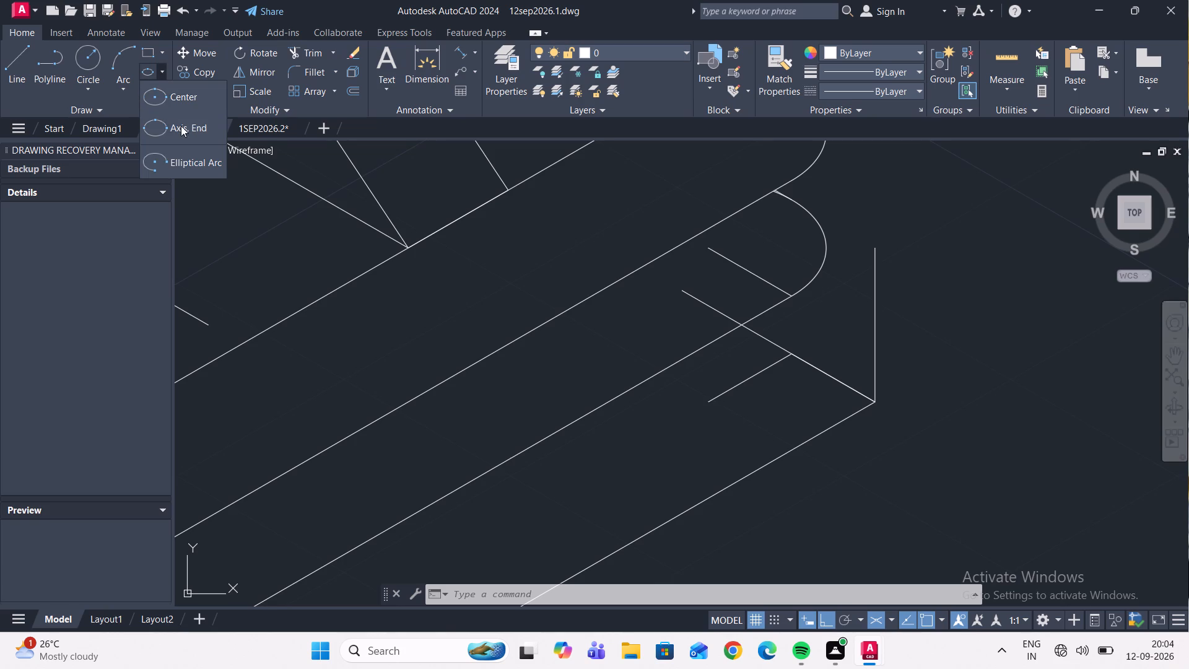
{"action": "left_click", "coordinate": [186, 127]}
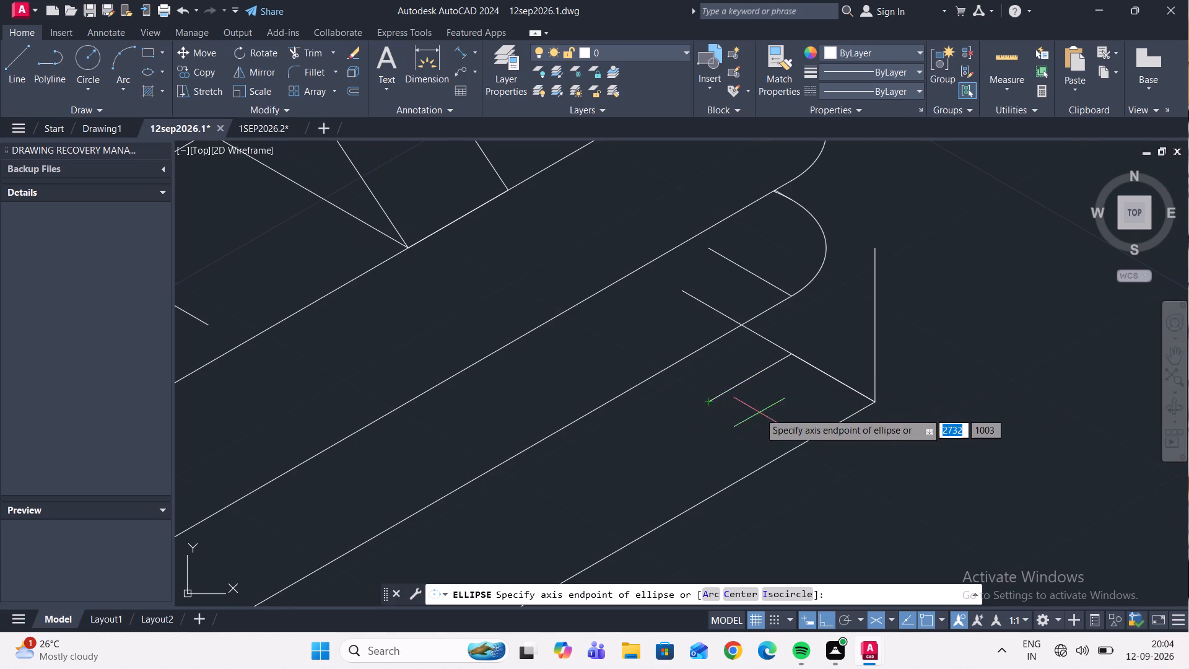
{"action": "left_click", "coordinate": [785, 595]}
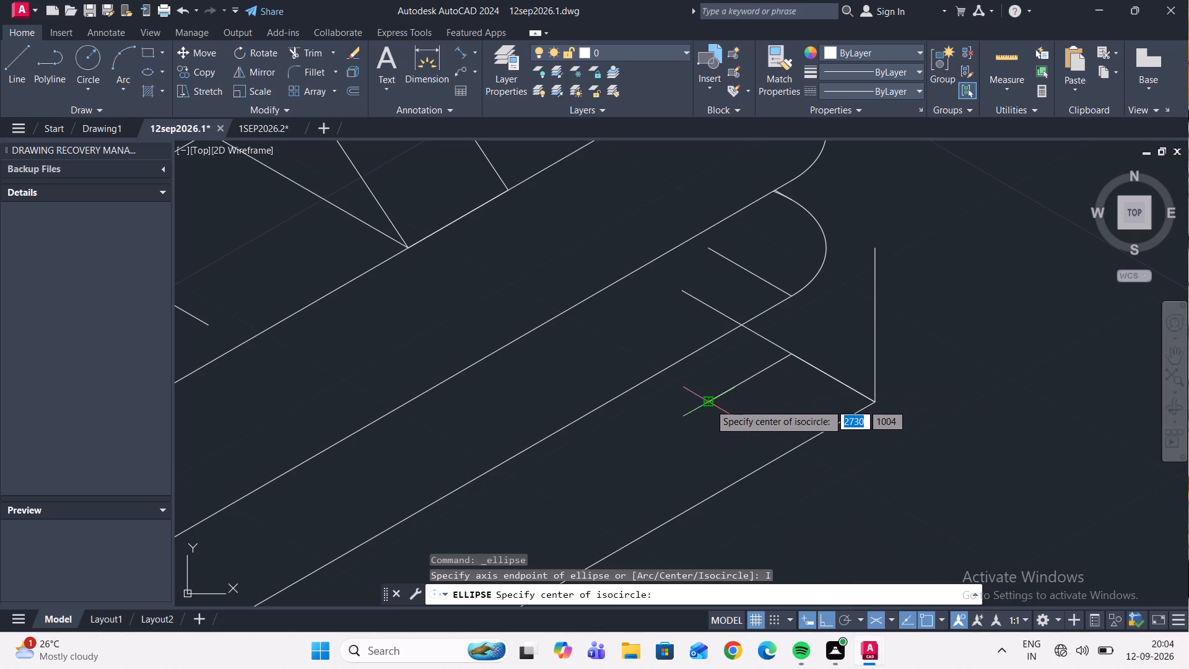
{"action": "left_click", "coordinate": [709, 405]}
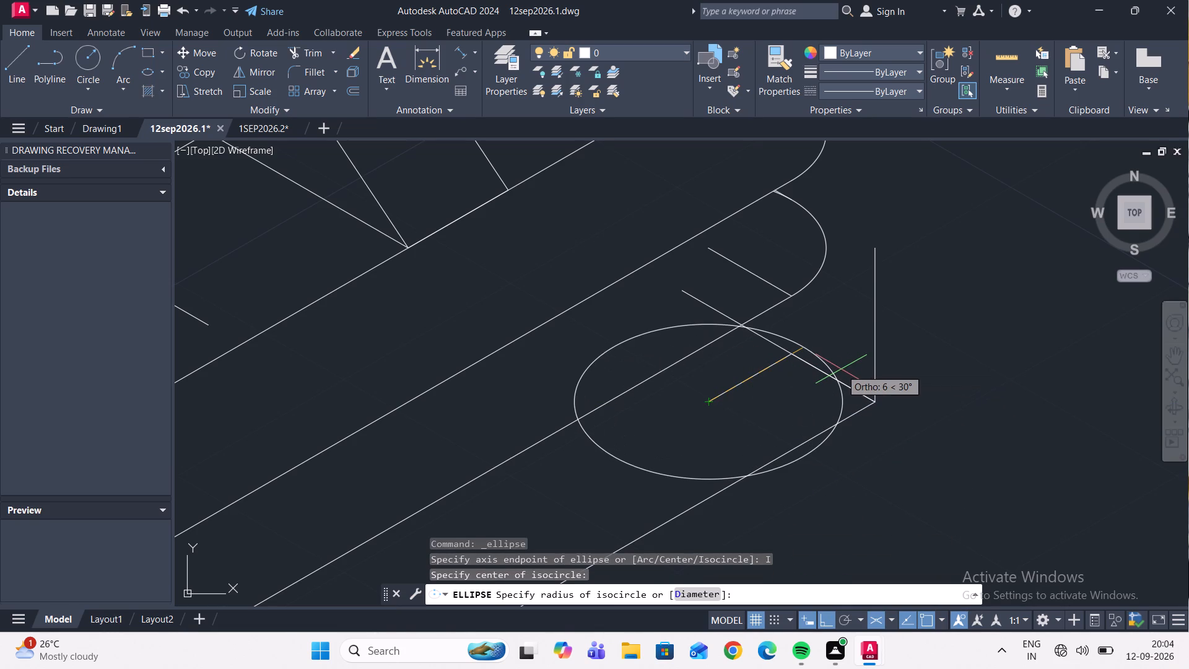
{"action": "key", "text": "5"}
{"action": "key", "text": "Return"}
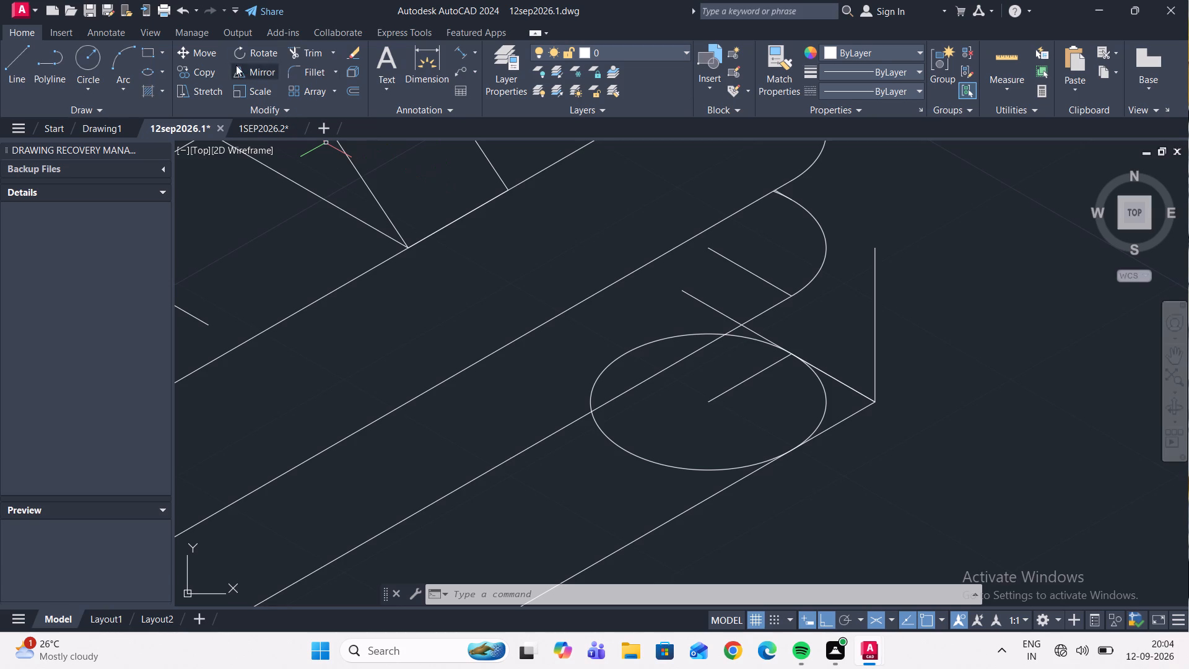
Trim away the sharp vertical corner edge, the bottom edge stub and the 150° line segments outside the new isocircle.
{"action": "left_click", "coordinate": [305, 54]}
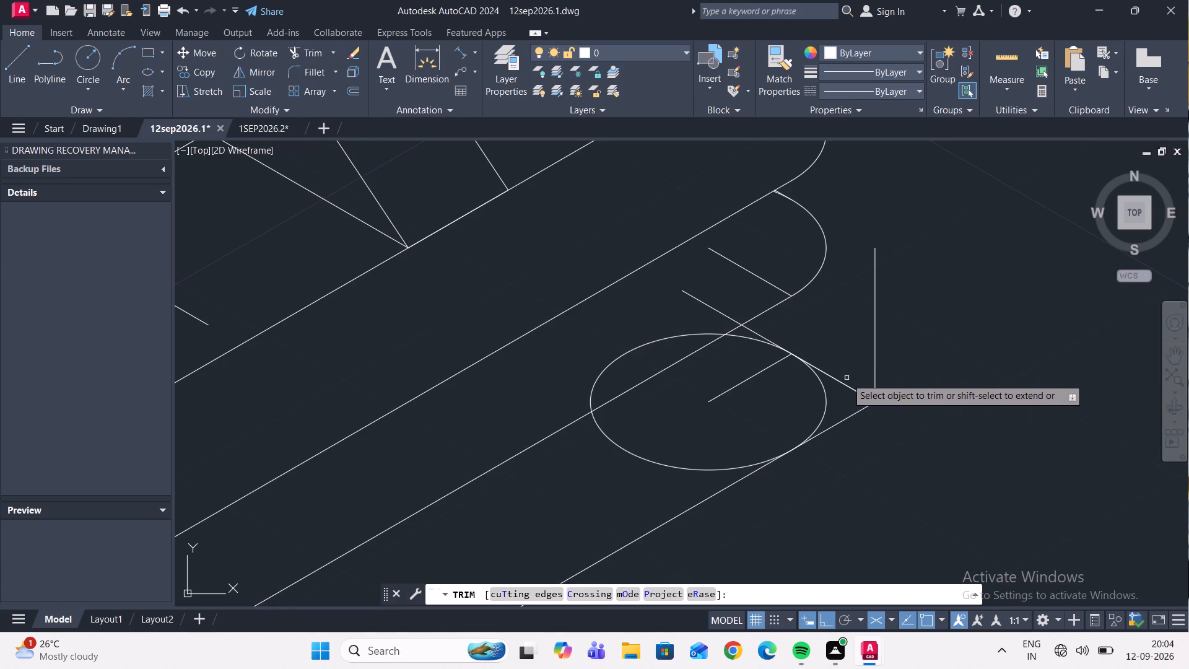
{"action": "left_click", "coordinate": [848, 385]}
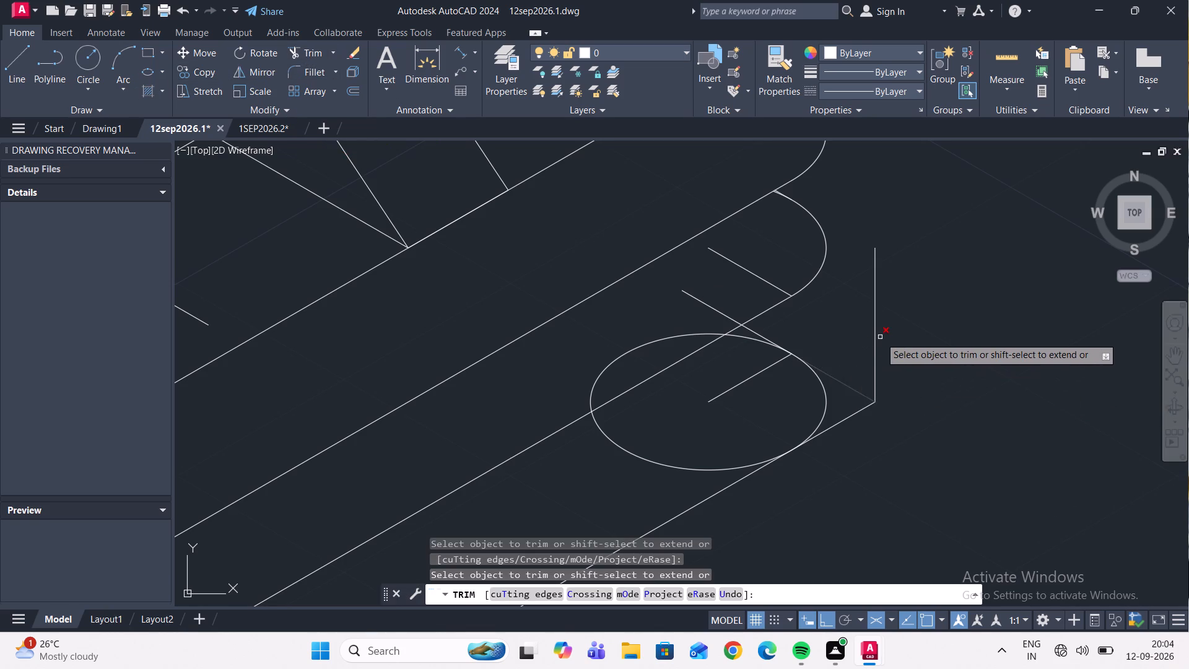
{"action": "left_click", "coordinate": [877, 341]}
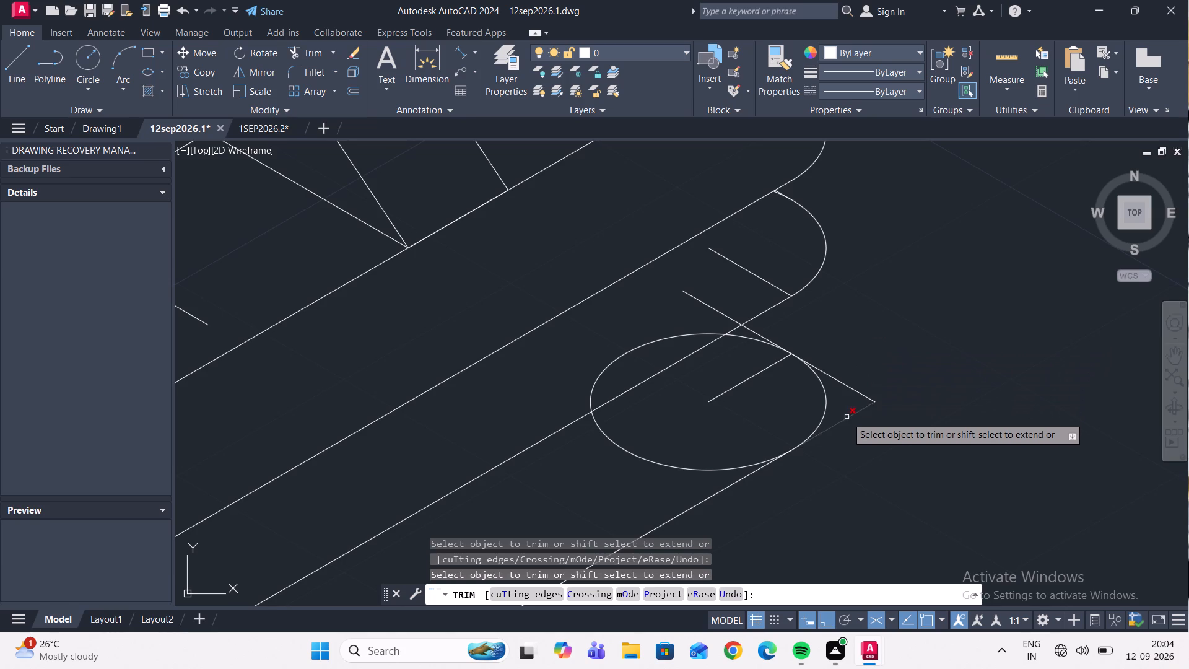
{"action": "left_click", "coordinate": [845, 417]}
{"action": "left_click", "coordinate": [855, 393]}
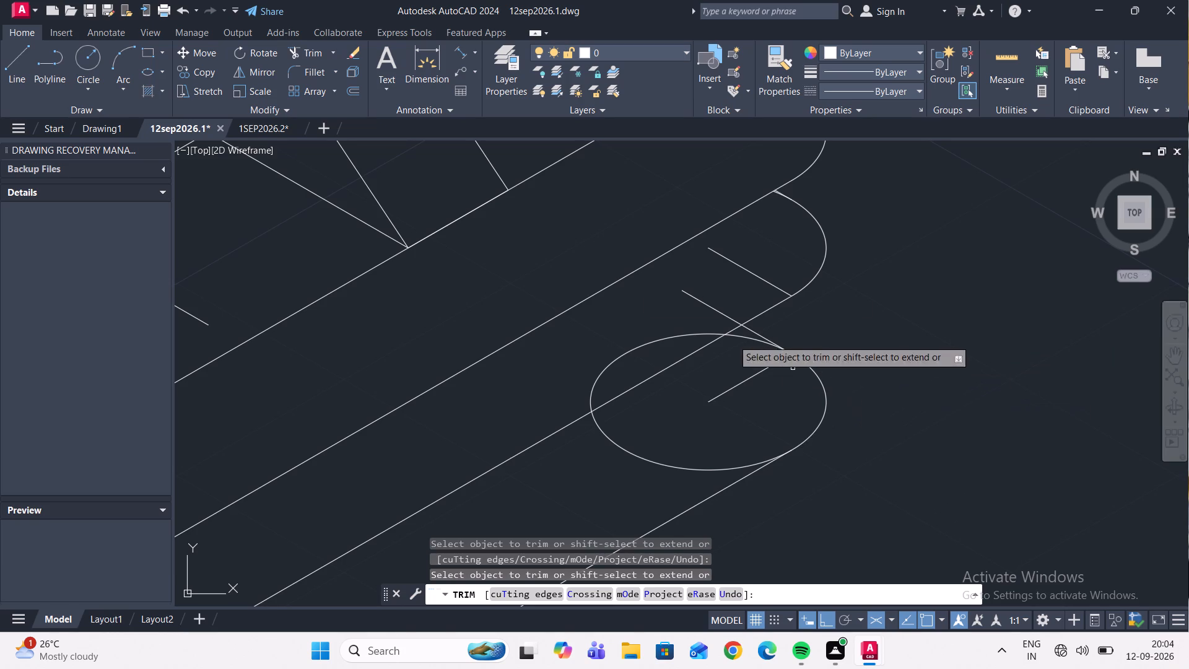
Draw a vertical line from the isocircle's tangent point on the bottom edge up to the front end of the top corner arc.
{"action": "left_click", "coordinate": [18, 61]}
{"action": "scroll", "coordinate": [761, 455], "scroll_direction": "down", "scroll_amount": 1}
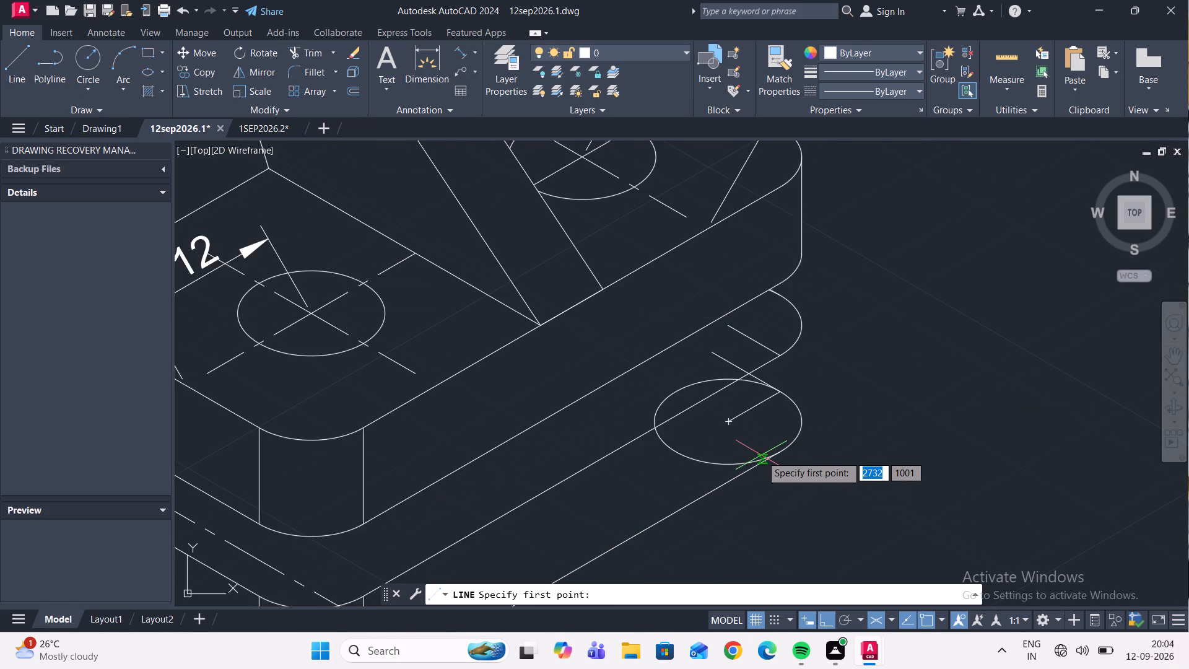
{"action": "scroll", "coordinate": [767, 458], "scroll_direction": "up", "scroll_amount": 1}
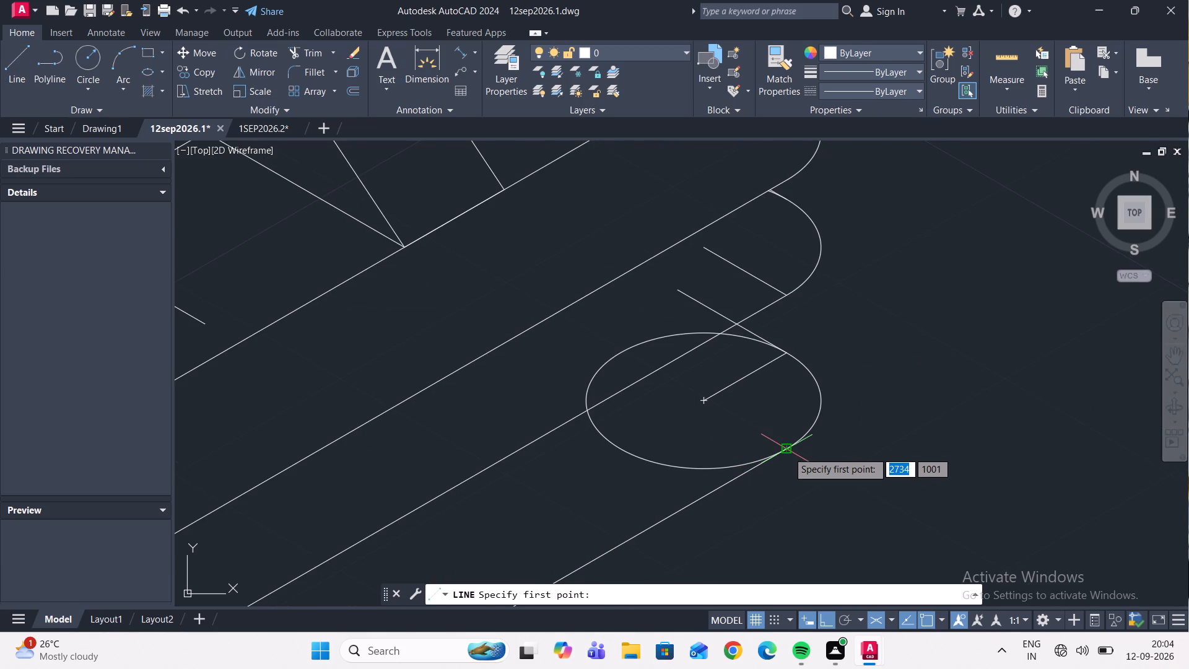
{"action": "left_click", "coordinate": [788, 452]}
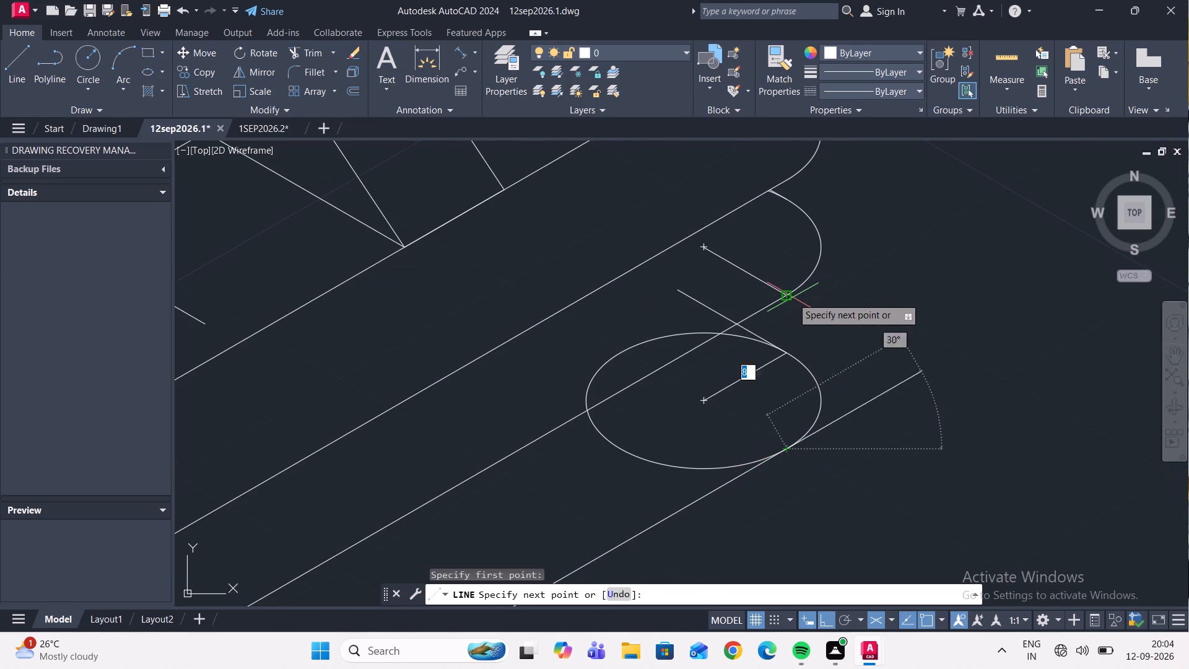
{"action": "left_click", "coordinate": [792, 297]}
{"action": "key", "text": "Escape"}
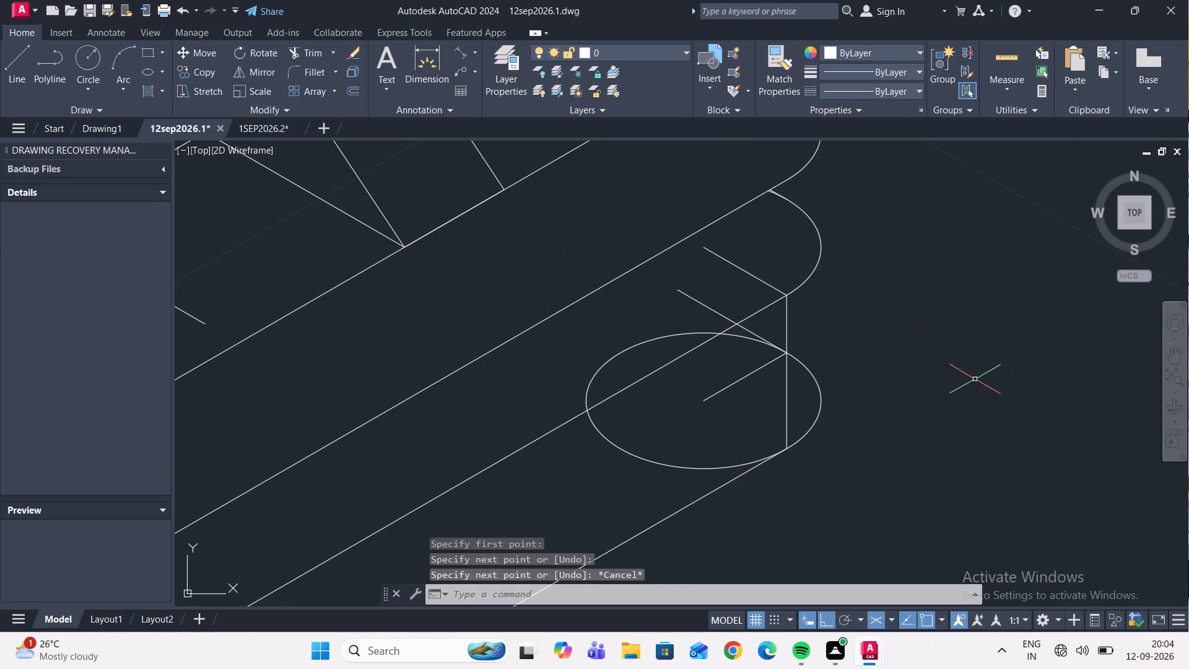
Draw a vertical line from the rightmost point of the lower plate's top corner arc down to the isocircle's rightmost point.
{"action": "scroll", "coordinate": [916, 307], "scroll_direction": "down", "scroll_amount": 2}
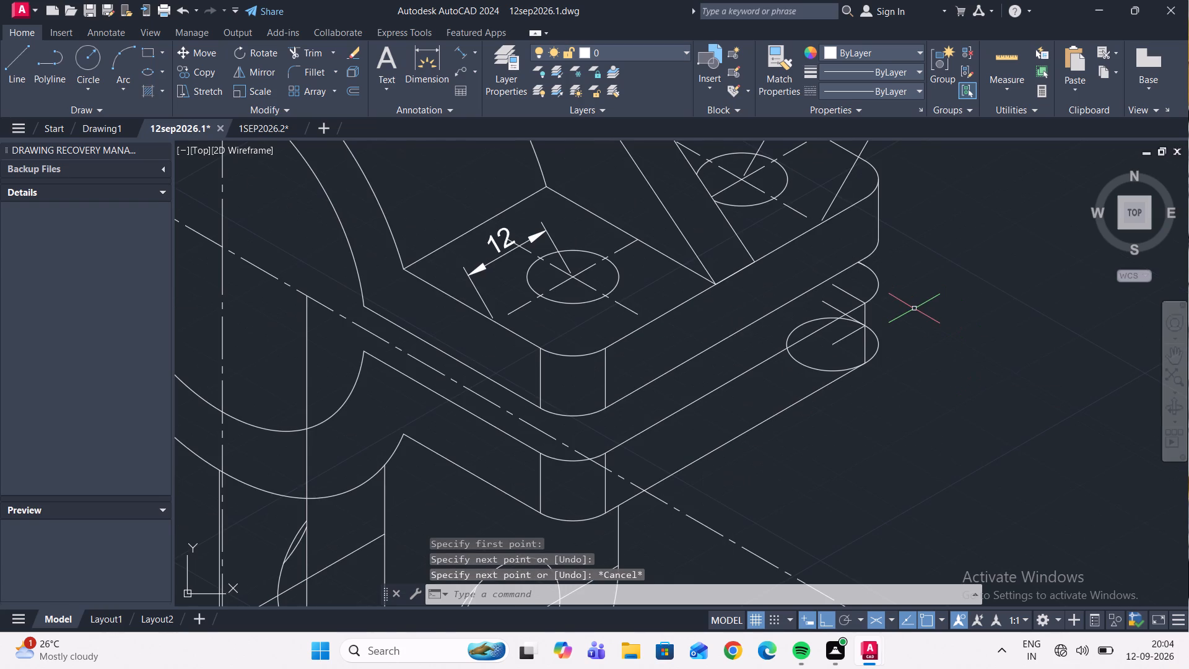
{"action": "left_click", "coordinate": [23, 66]}
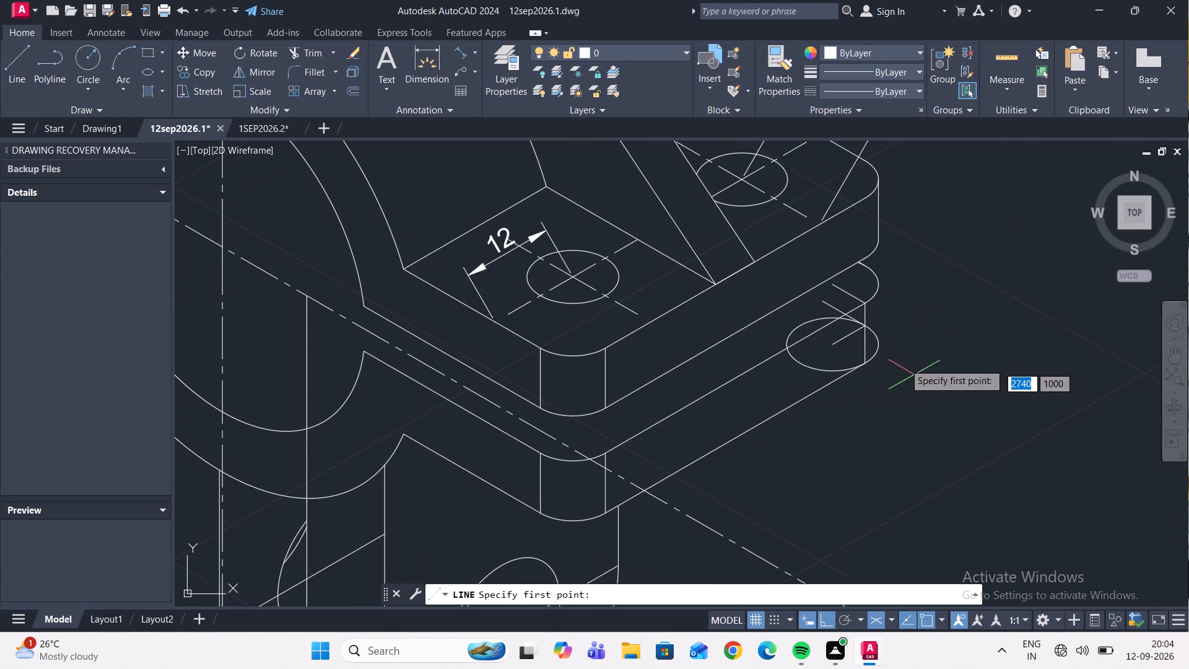
{"action": "scroll", "coordinate": [819, 310], "scroll_direction": "up", "scroll_amount": 2}
{"action": "middle_click_drag", "start_coordinate": [899, 326], "coordinate": [668, 350]}
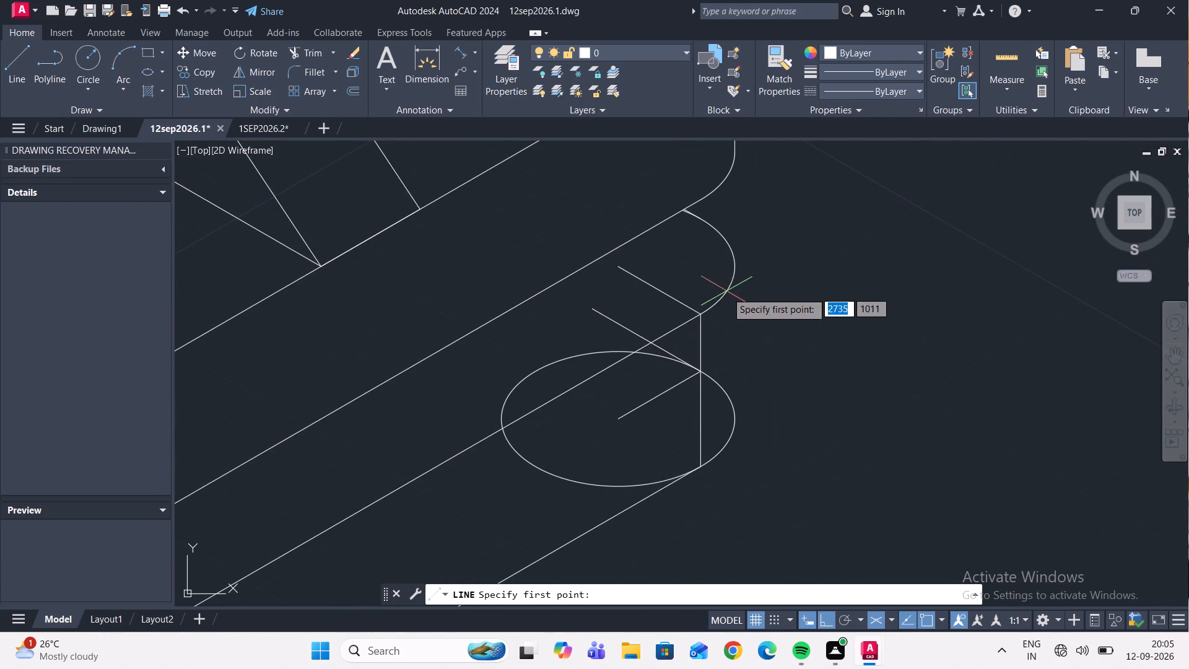
{"action": "left_click", "coordinate": [738, 268]}
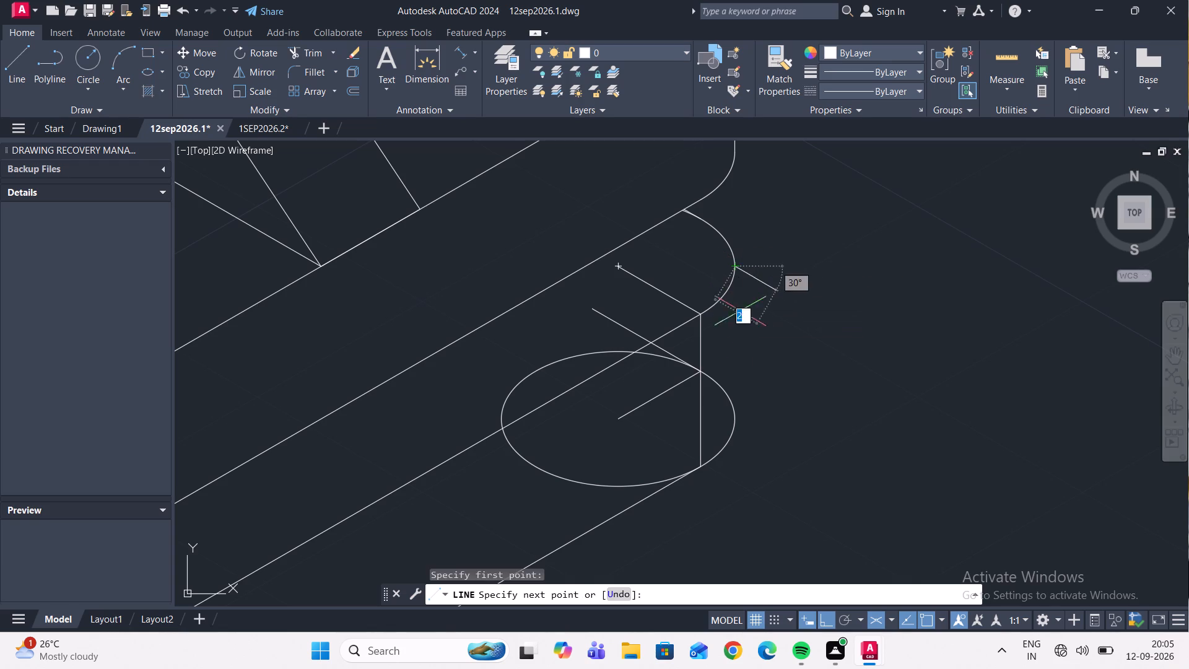
{"action": "left_click", "coordinate": [739, 417]}
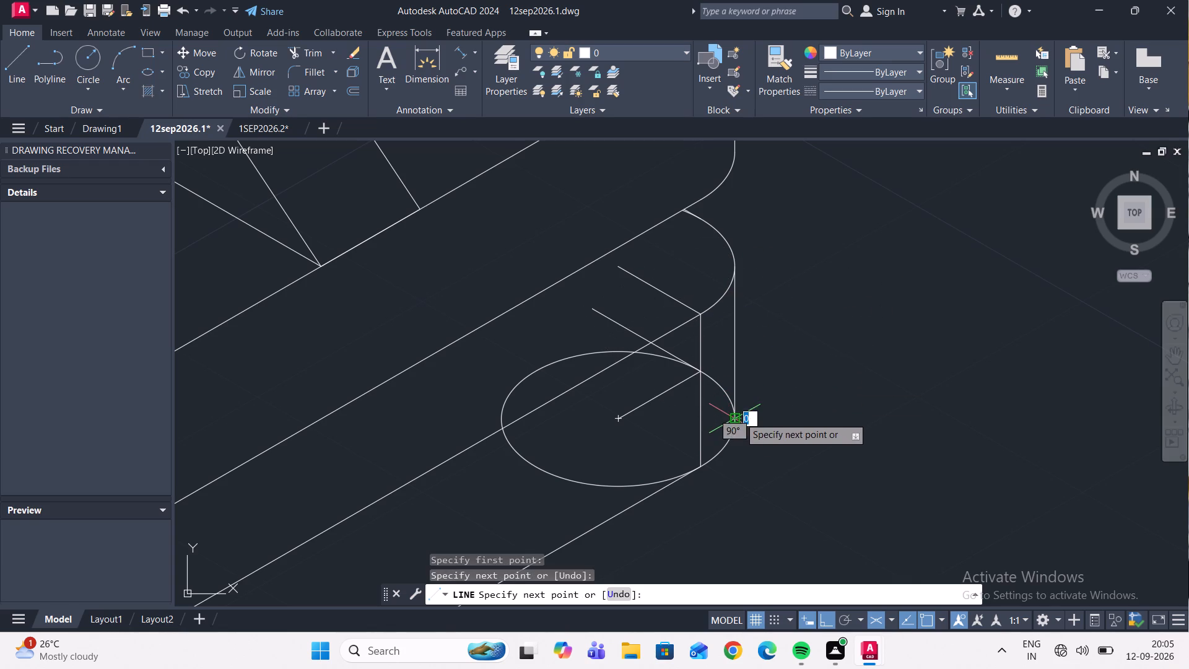
{"action": "key", "text": "Escape"}
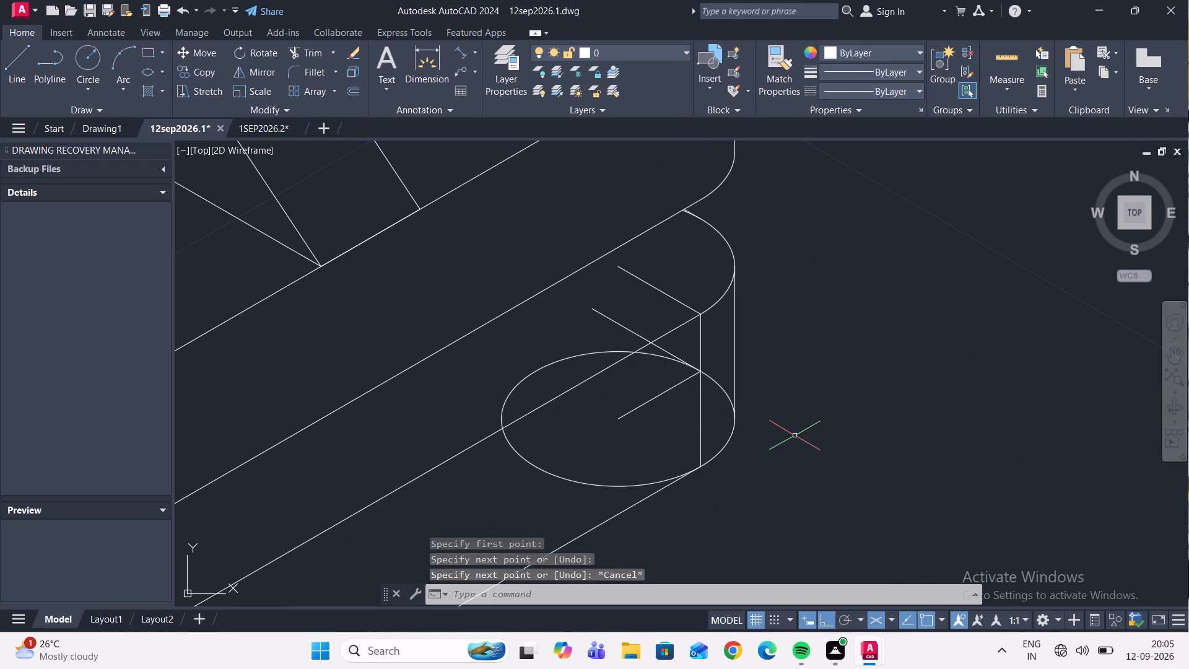
Delete the 210° construction line and the vertical line at the isocircle's tangent point on the bottom edge.
{"action": "scroll", "coordinate": [689, 406], "scroll_direction": "up", "scroll_amount": 1}
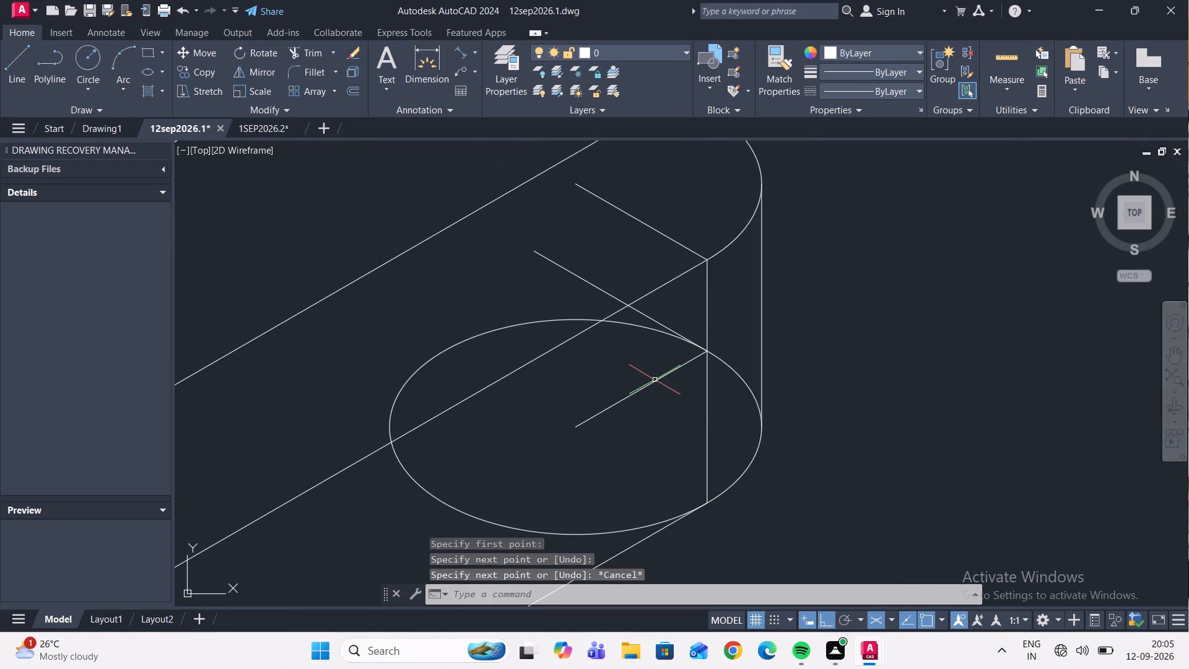
{"action": "left_click", "coordinate": [655, 380]}
{"action": "key", "text": "Delete"}
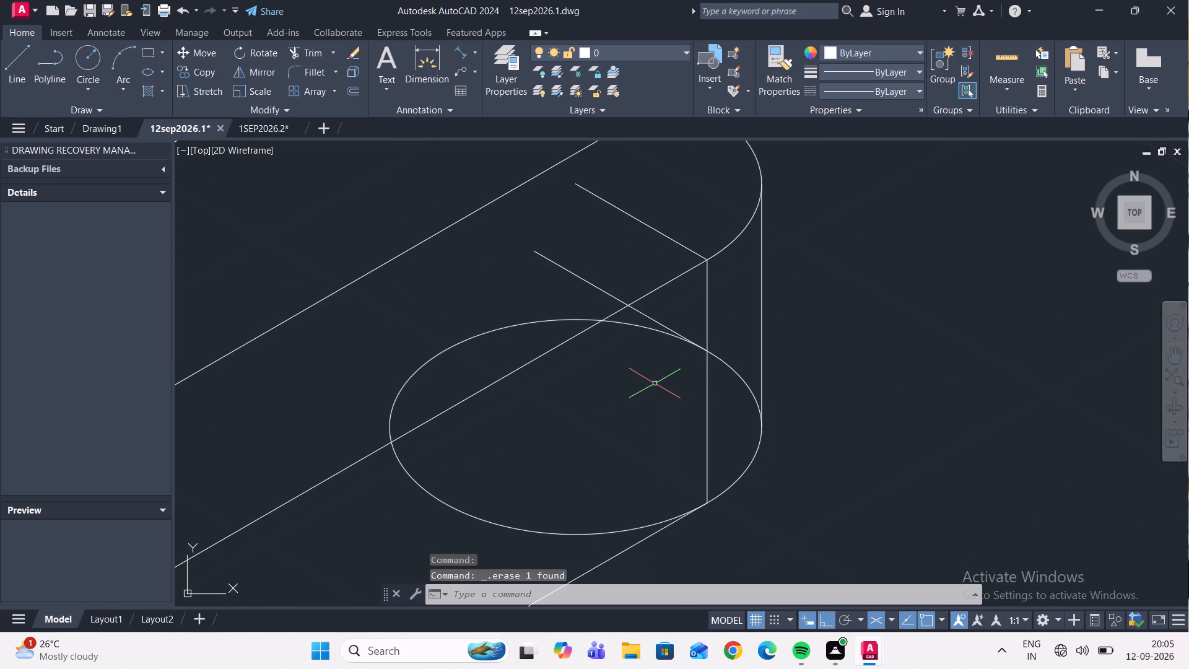
{"action": "left_click", "coordinate": [706, 422]}
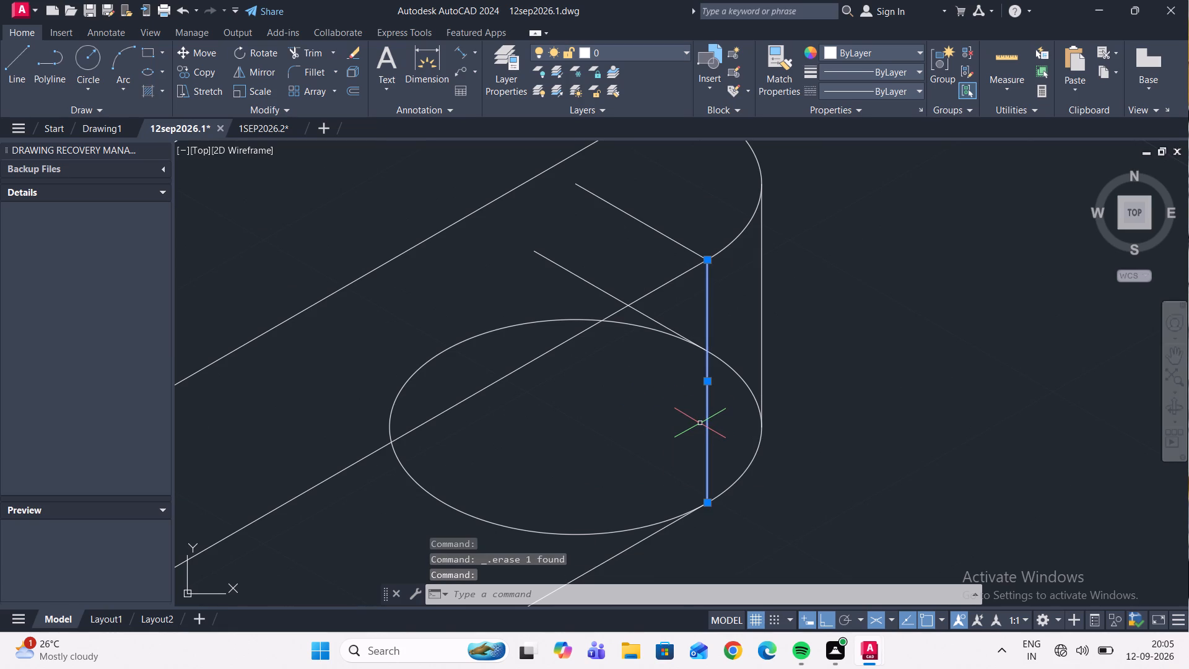
{"action": "key", "text": "Delete"}
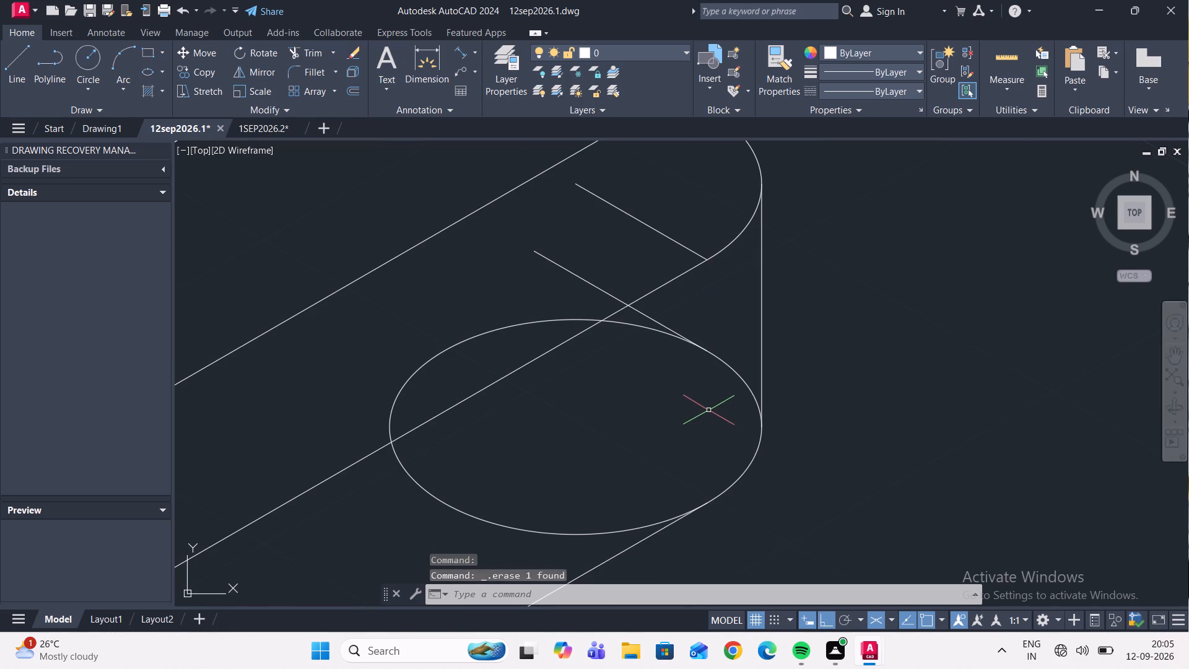
Trim the isocircle and leftover 150° construction lines, leaving only the rounded bottom arc at the lower plate's right corner.
{"action": "left_click", "coordinate": [311, 54]}
{"action": "left_click", "coordinate": [403, 380]}
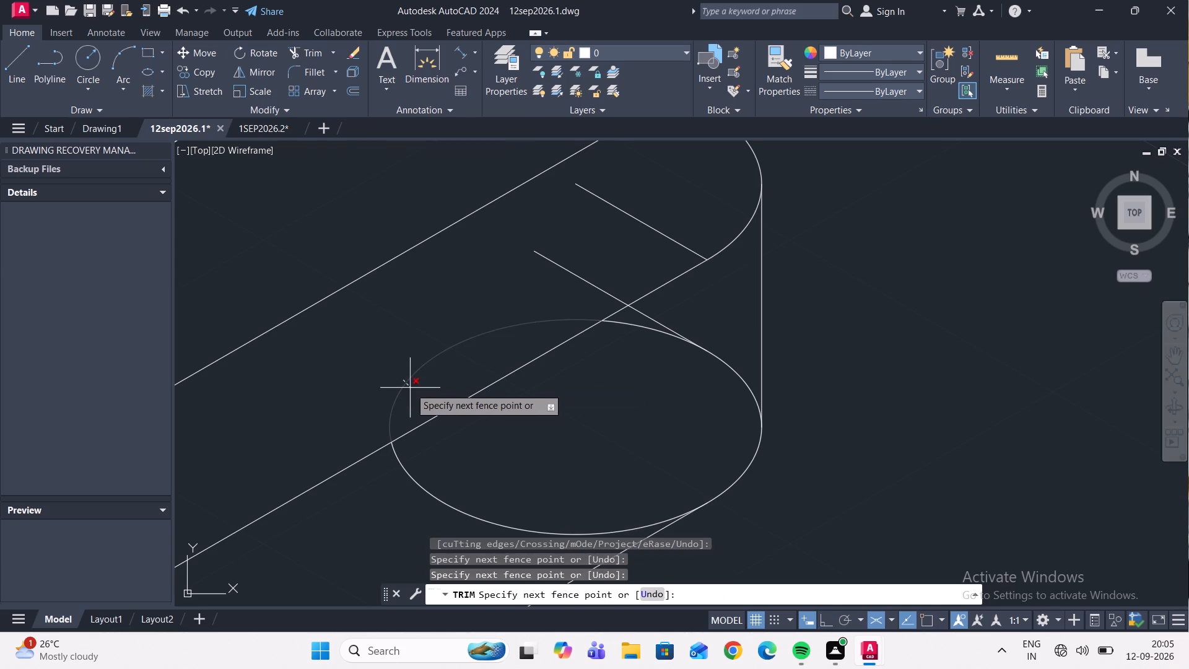
{"action": "left_click", "coordinate": [410, 388]}
{"action": "left_click", "coordinate": [609, 295]}
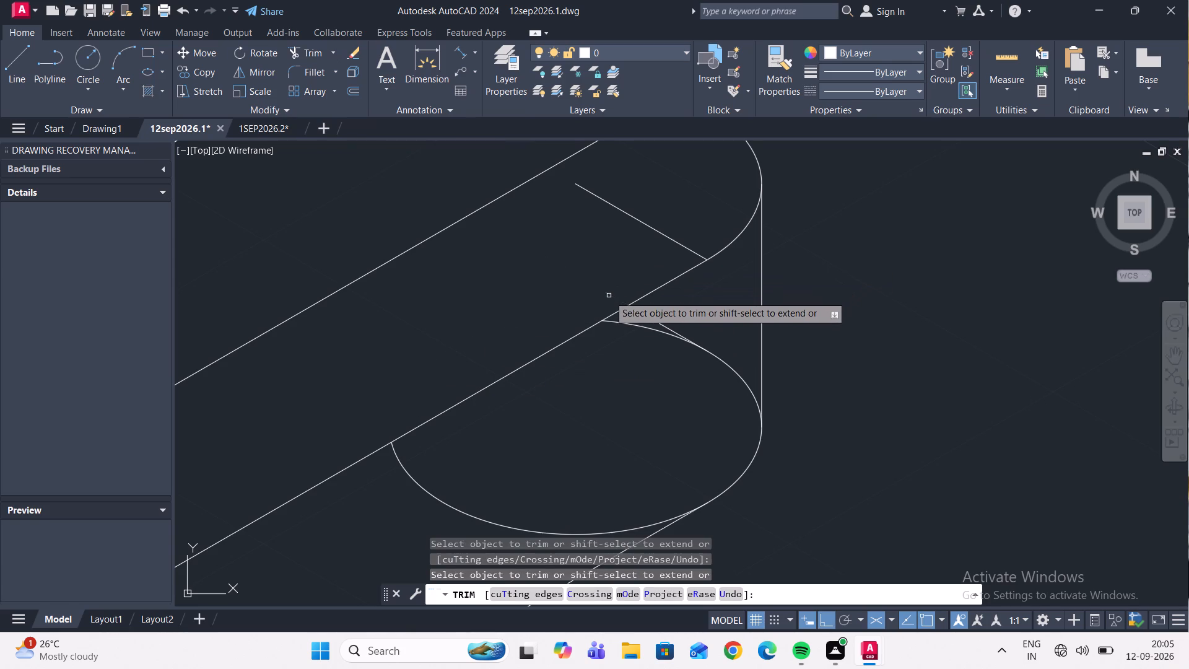
{"action": "left_click", "coordinate": [674, 241]}
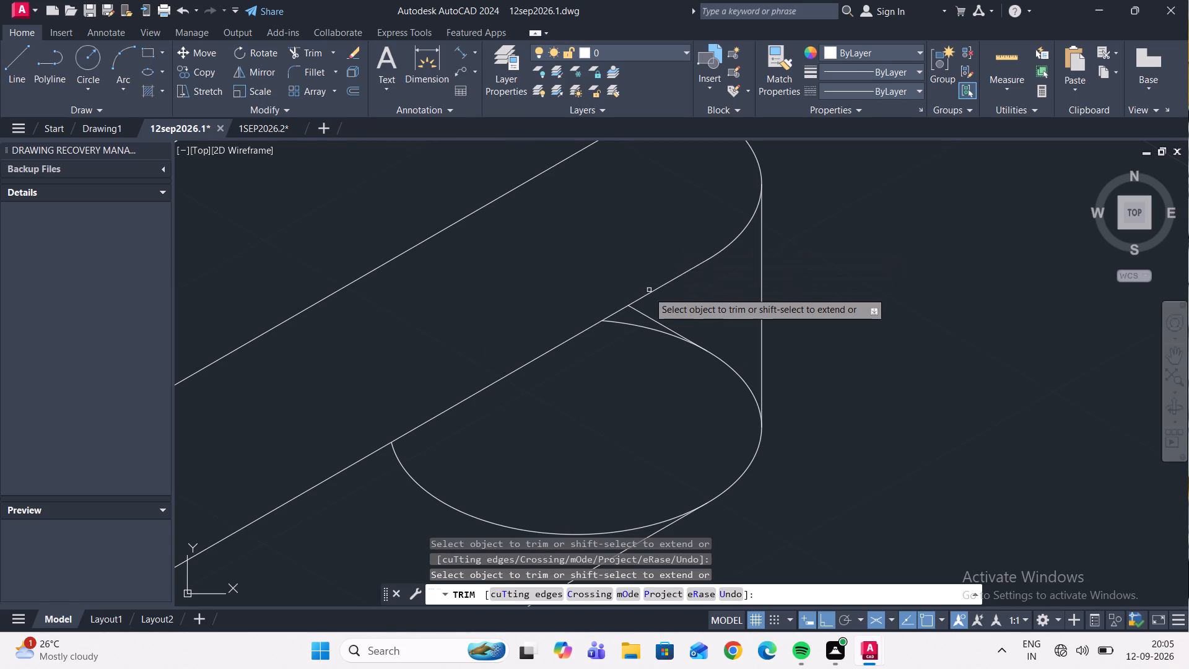
{"action": "scroll", "coordinate": [646, 313], "scroll_direction": "up", "scroll_amount": 1}
{"action": "left_click", "coordinate": [644, 315]}
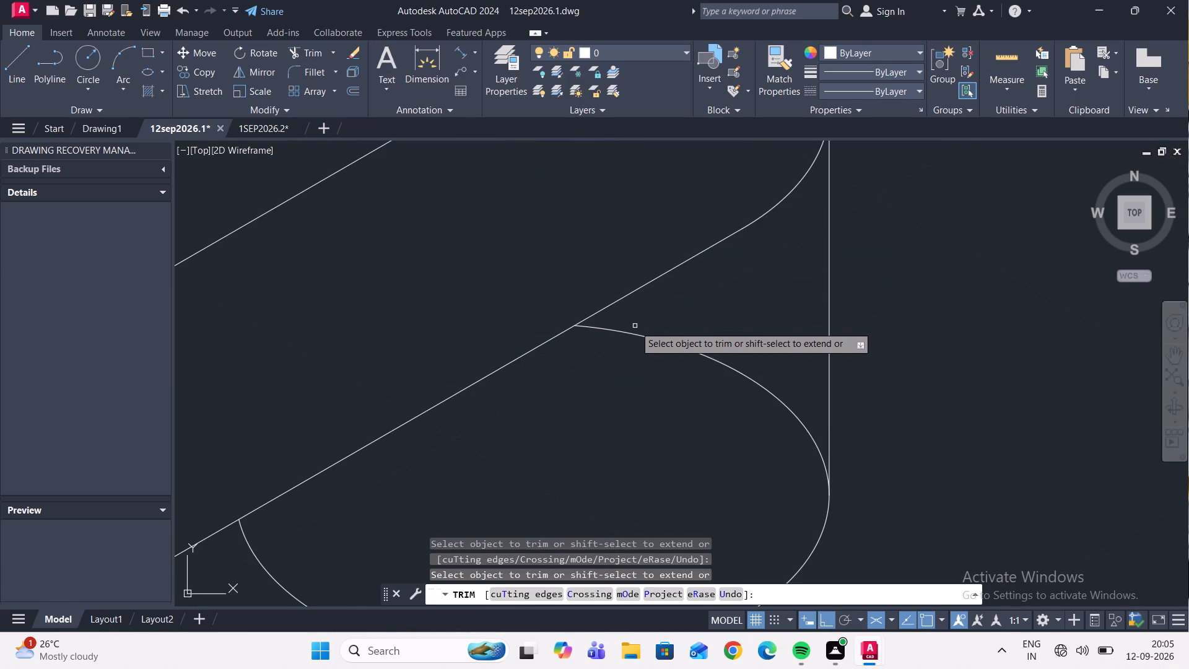
{"action": "left_click", "coordinate": [632, 331]}
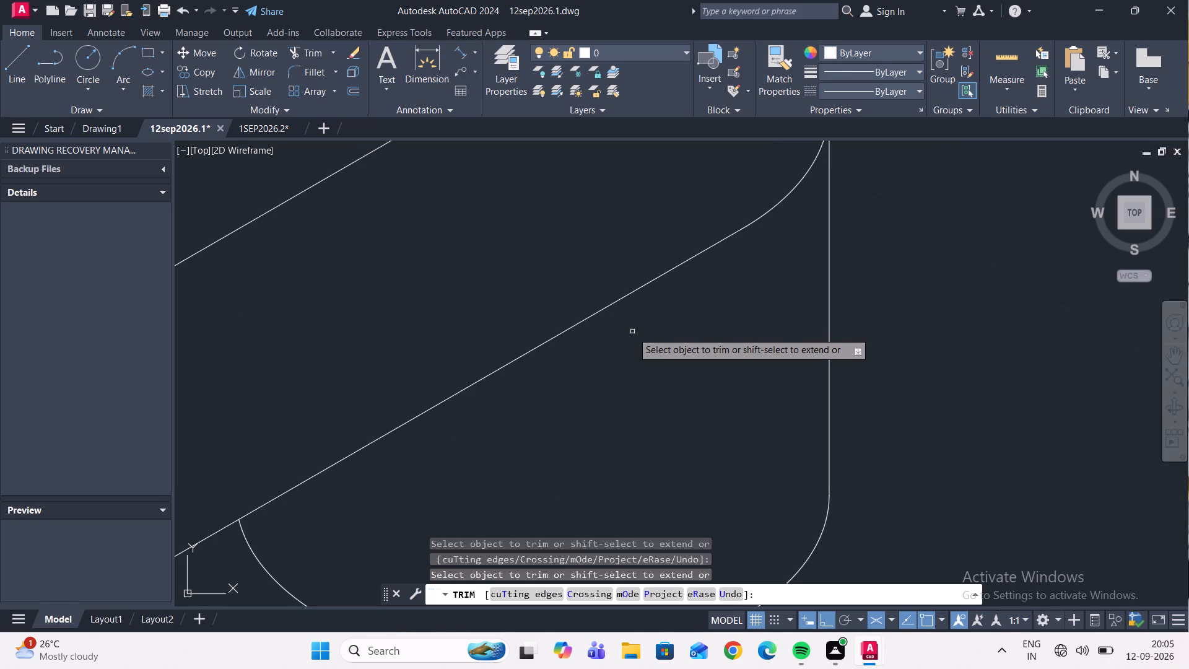
{"action": "scroll", "coordinate": [661, 319], "scroll_direction": "down", "scroll_amount": 3}
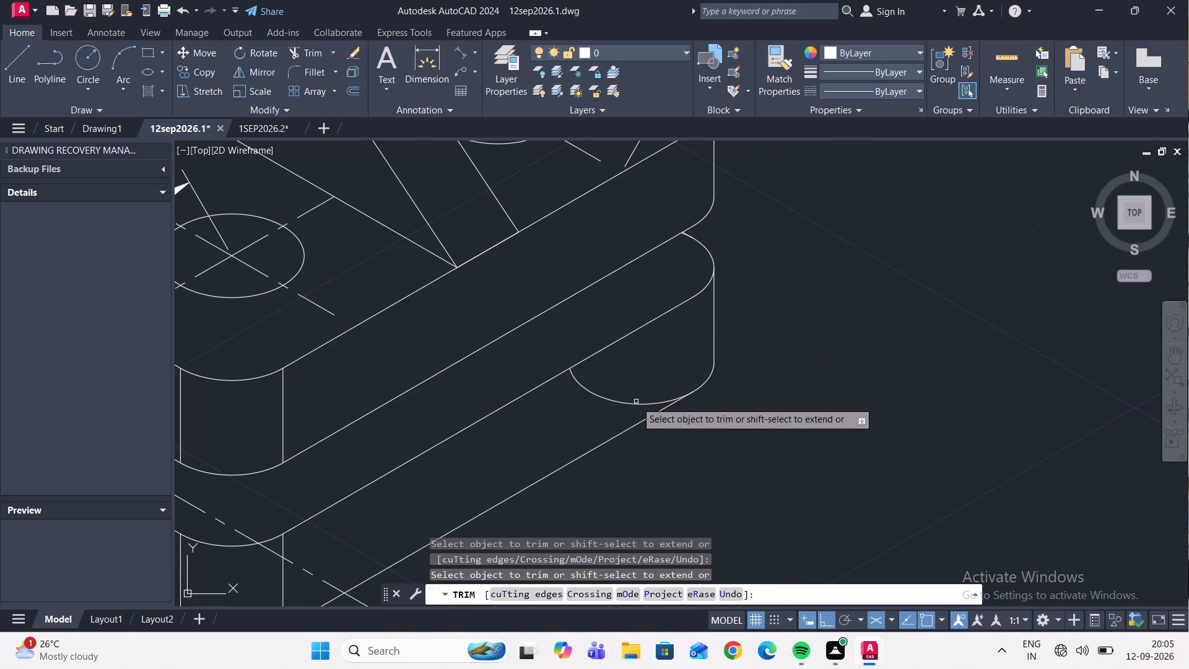
{"action": "left_click", "coordinate": [636, 402]}
{"action": "scroll", "coordinate": [686, 356], "scroll_direction": "down", "scroll_amount": 3}
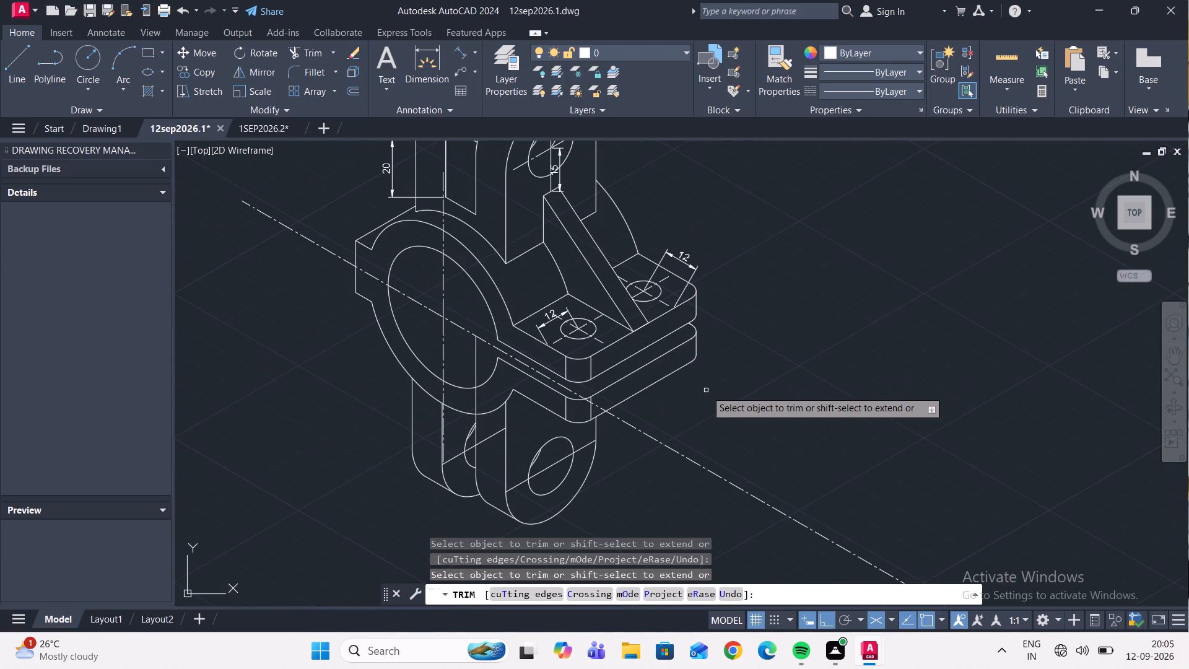
{"action": "scroll", "coordinate": [705, 395], "scroll_direction": "down", "scroll_amount": 1}
{"action": "middle_click_drag", "start_coordinate": [705, 396], "coordinate": [744, 397]}
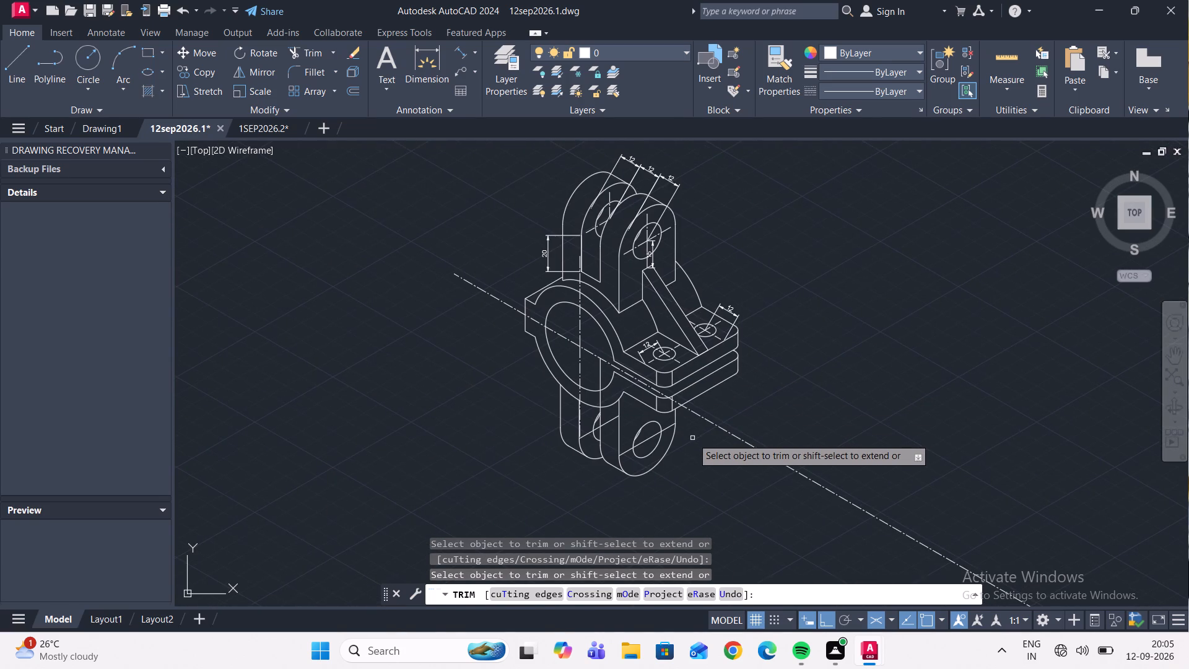
{"action": "scroll", "coordinate": [692, 438], "scroll_direction": "up", "scroll_amount": 1}
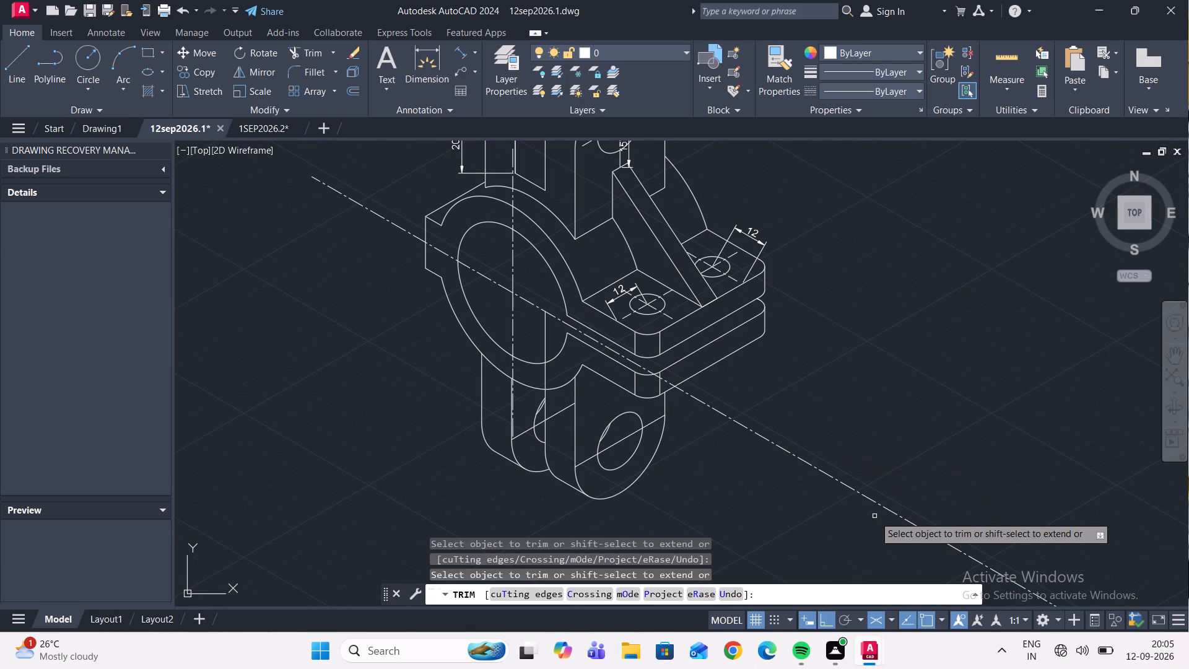
{"action": "key", "text": "Escape"}
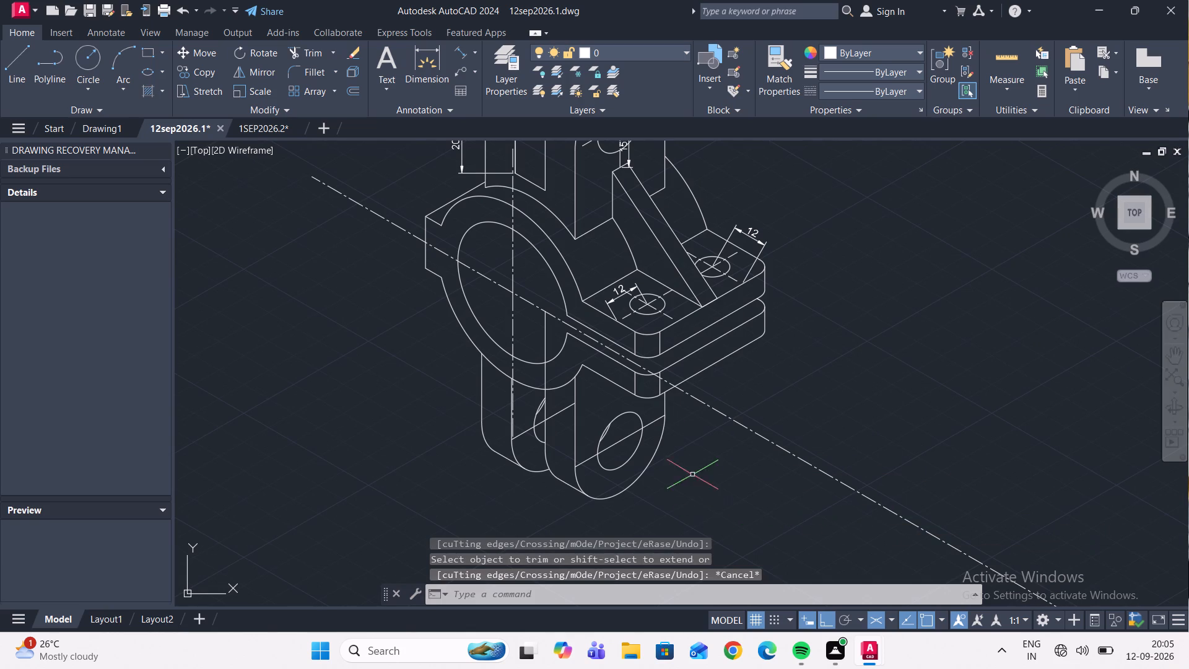
Draw a vertical line on the right isoplane through the front lower lug's hole centre, from below the lug to above the hole.
{"action": "scroll", "coordinate": [612, 411], "scroll_direction": "up", "scroll_amount": 2}
{"action": "scroll", "coordinate": [645, 463], "scroll_direction": "down", "scroll_amount": 1}
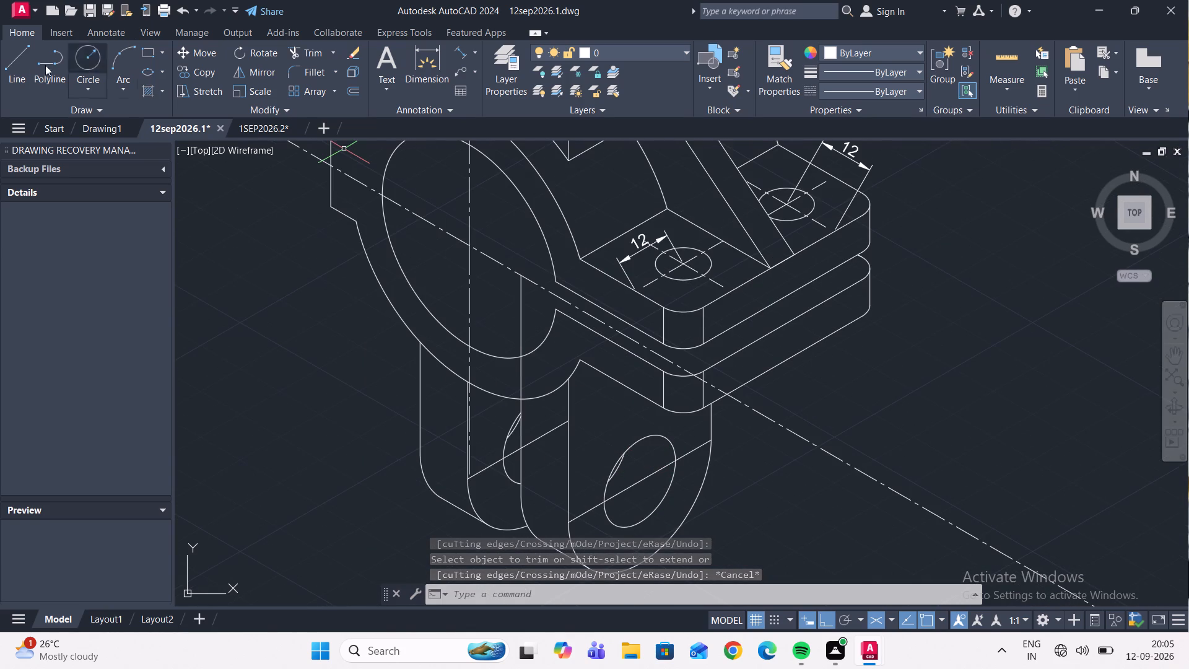
{"action": "left_click", "coordinate": [19, 64]}
{"action": "scroll", "coordinate": [606, 339], "scroll_direction": "down", "scroll_amount": 3}
{"action": "scroll", "coordinate": [614, 401], "scroll_direction": "up", "scroll_amount": 3}
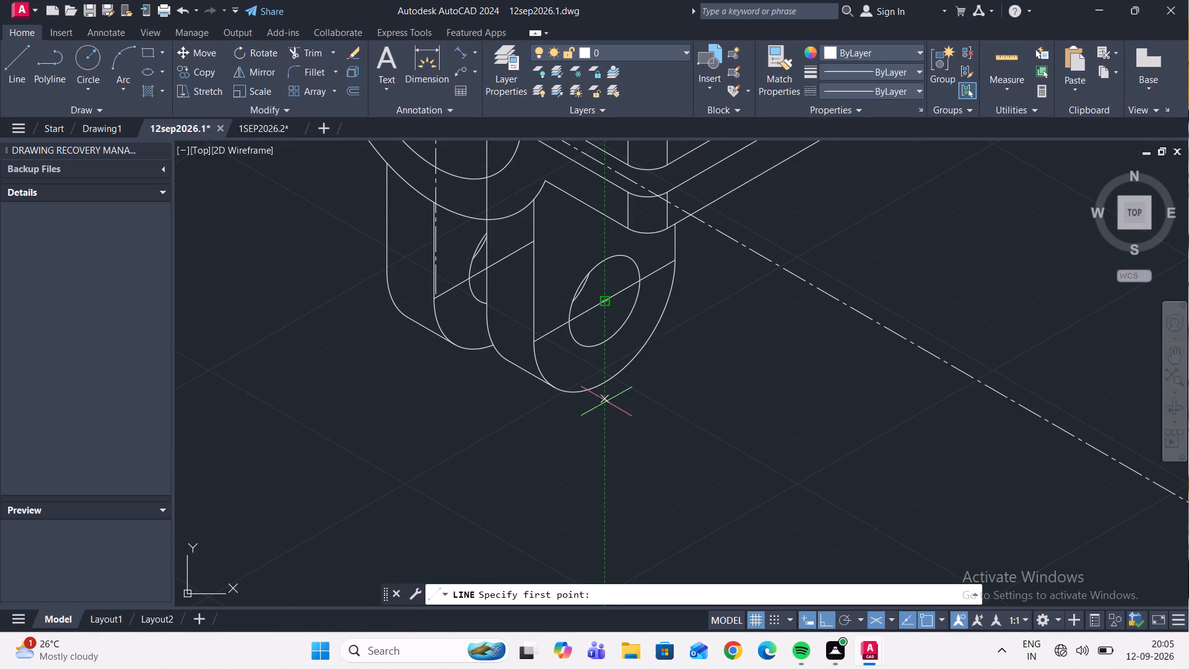
{"action": "left_click", "coordinate": [603, 437]}
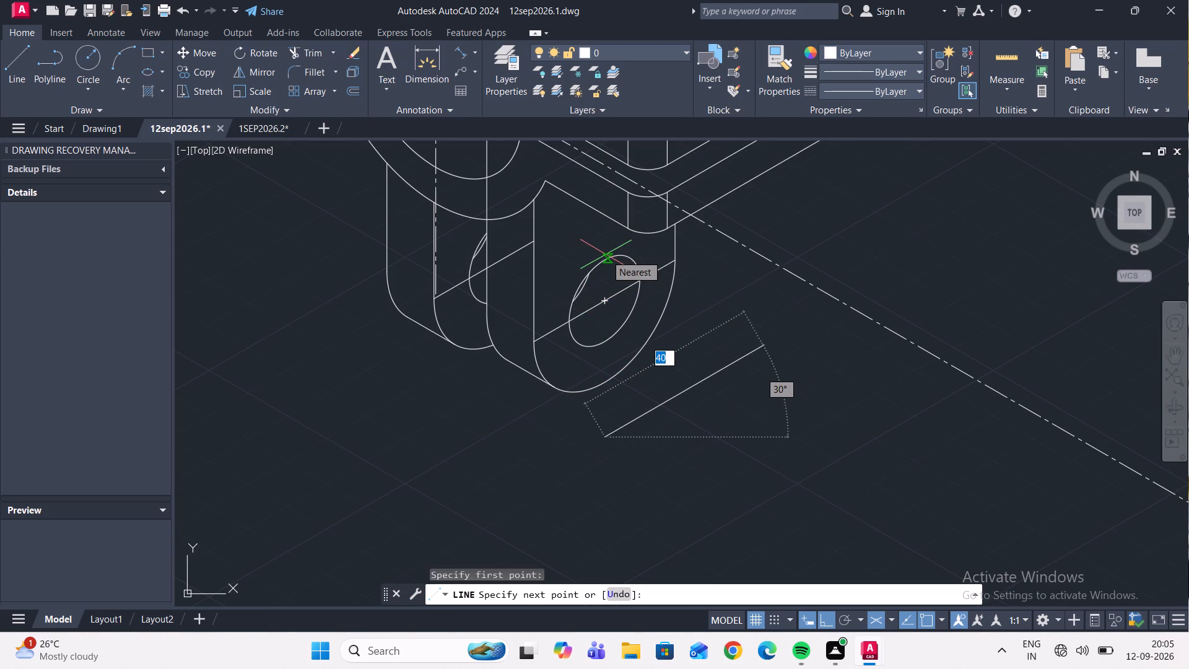
{"action": "key", "text": "F5"}
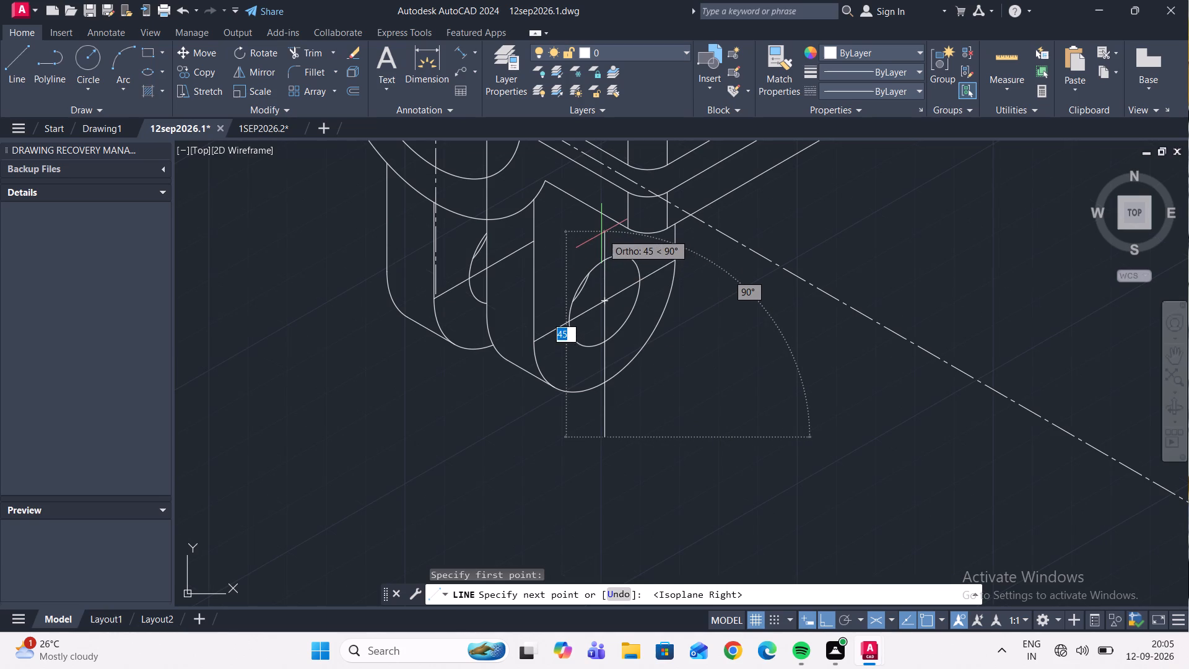
{"action": "scroll", "coordinate": [601, 233], "scroll_direction": "up", "scroll_amount": 4}
{"action": "left_click", "coordinate": [611, 188]}
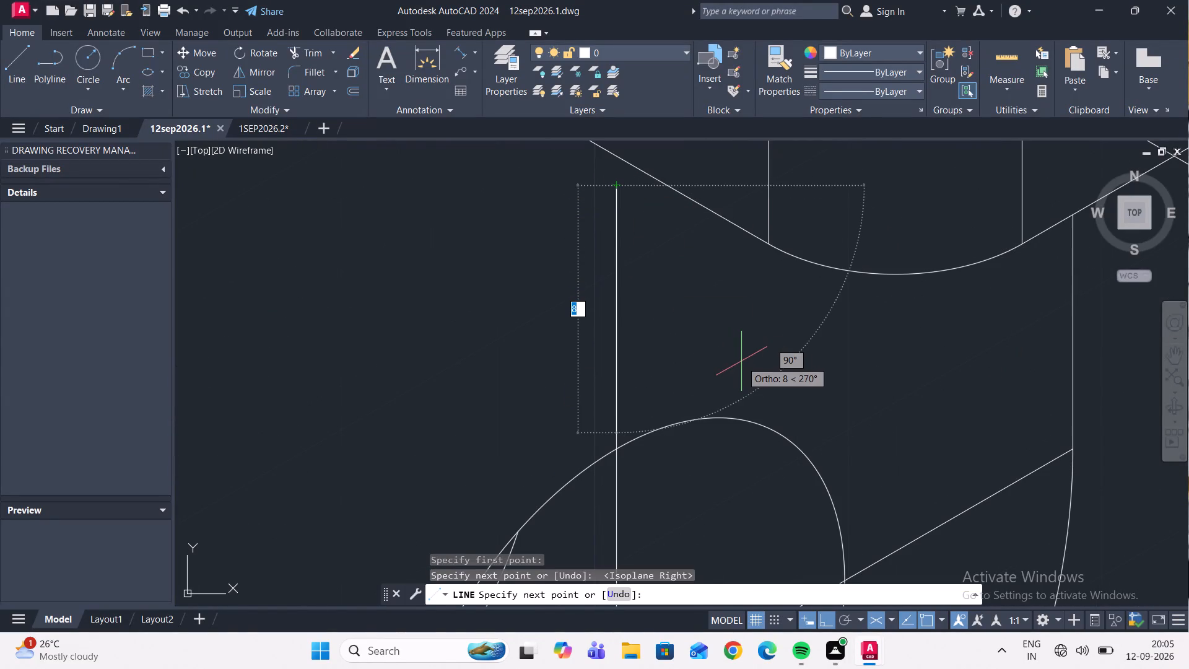
{"action": "key", "text": "Escape"}
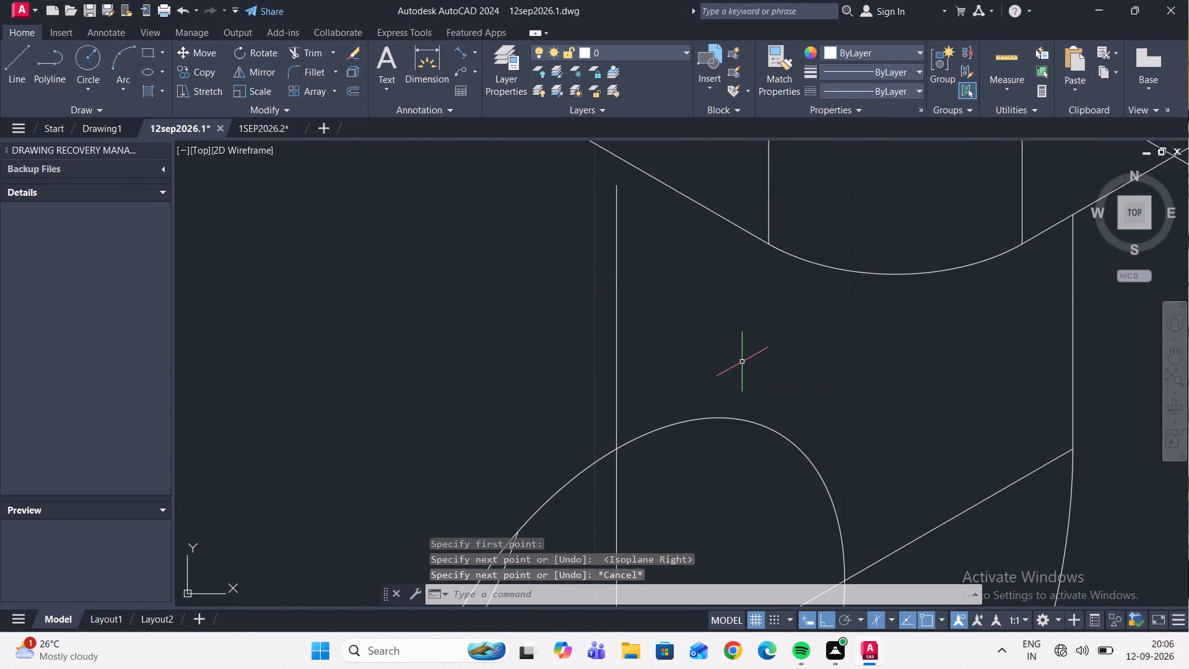
Match the long dash-dot axis line's properties onto the sloping and vertical centre lines of the front lower lug's hole.
{"action": "scroll", "coordinate": [680, 91], "scroll_direction": "down", "scroll_amount": 3}
{"action": "scroll", "coordinate": [690, 269], "scroll_direction": "down", "scroll_amount": 5}
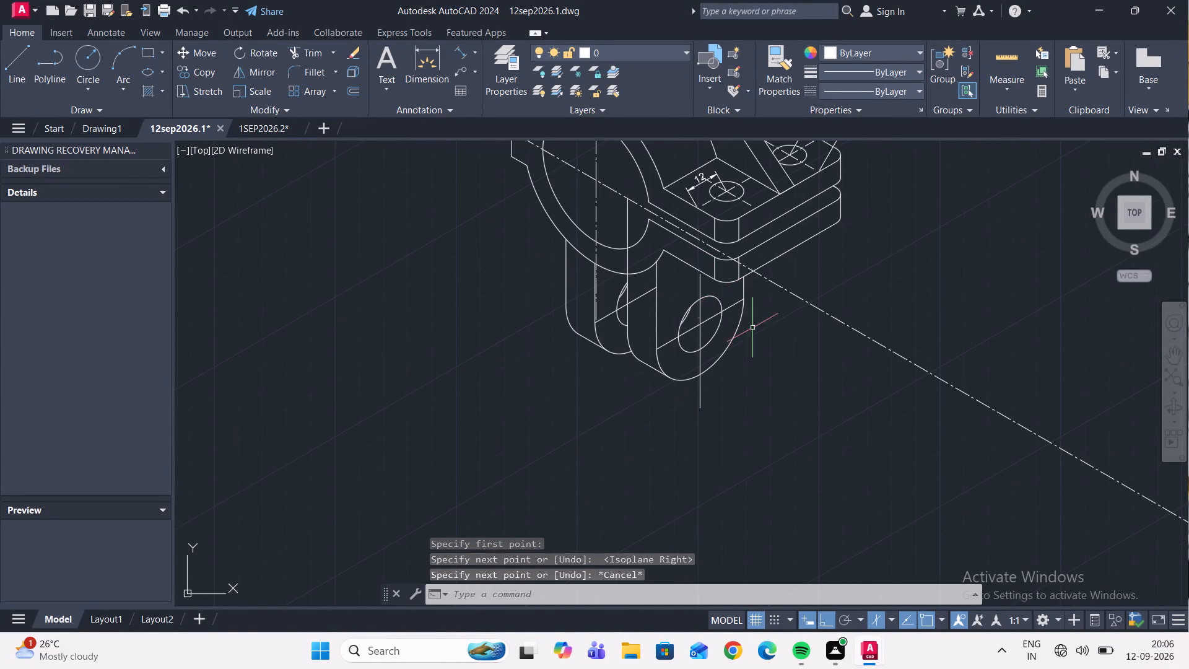
{"action": "scroll", "coordinate": [772, 344], "scroll_direction": "up", "scroll_amount": 1}
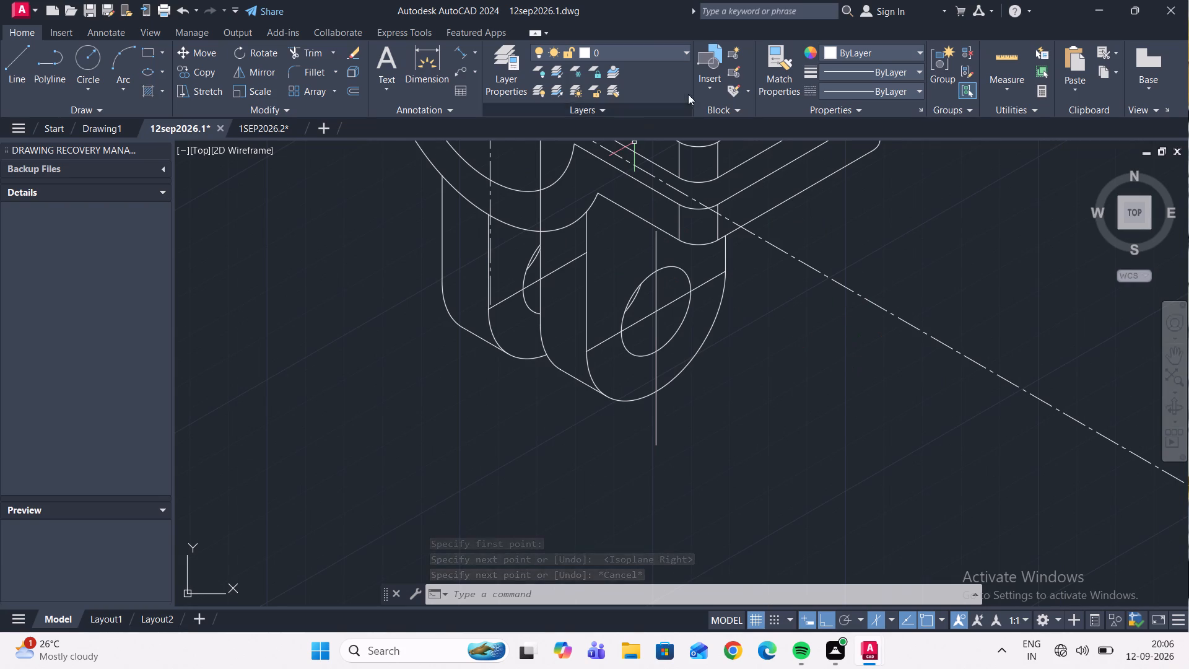
{"action": "left_click", "coordinate": [779, 79]}
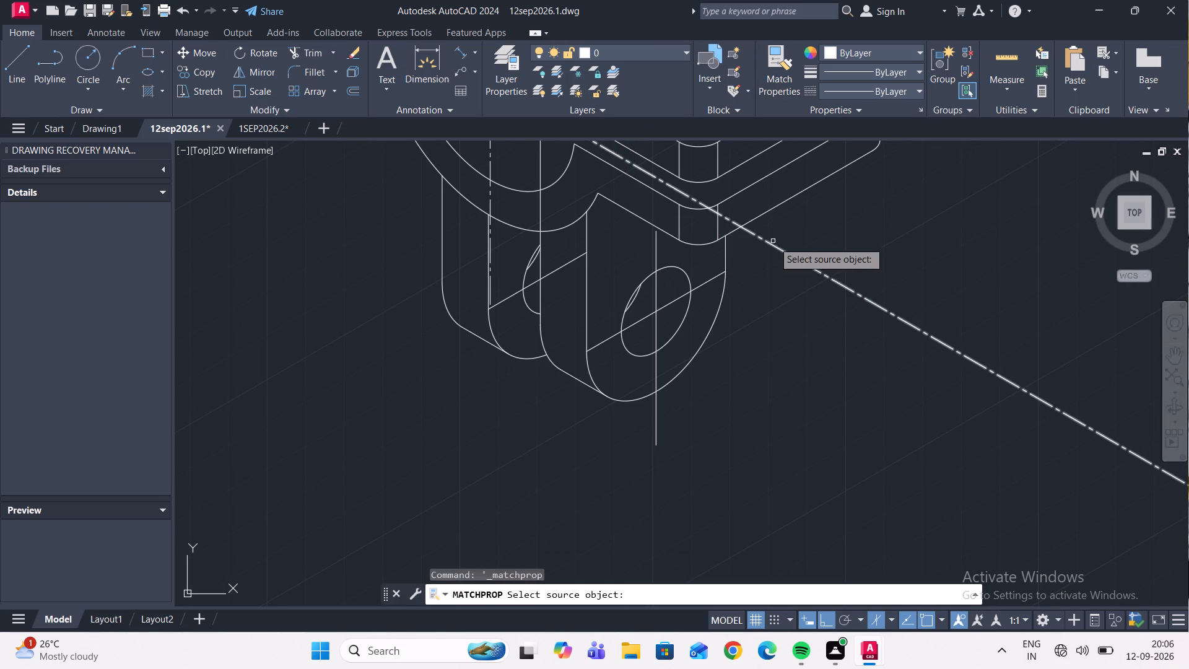
{"action": "left_click", "coordinate": [787, 253]}
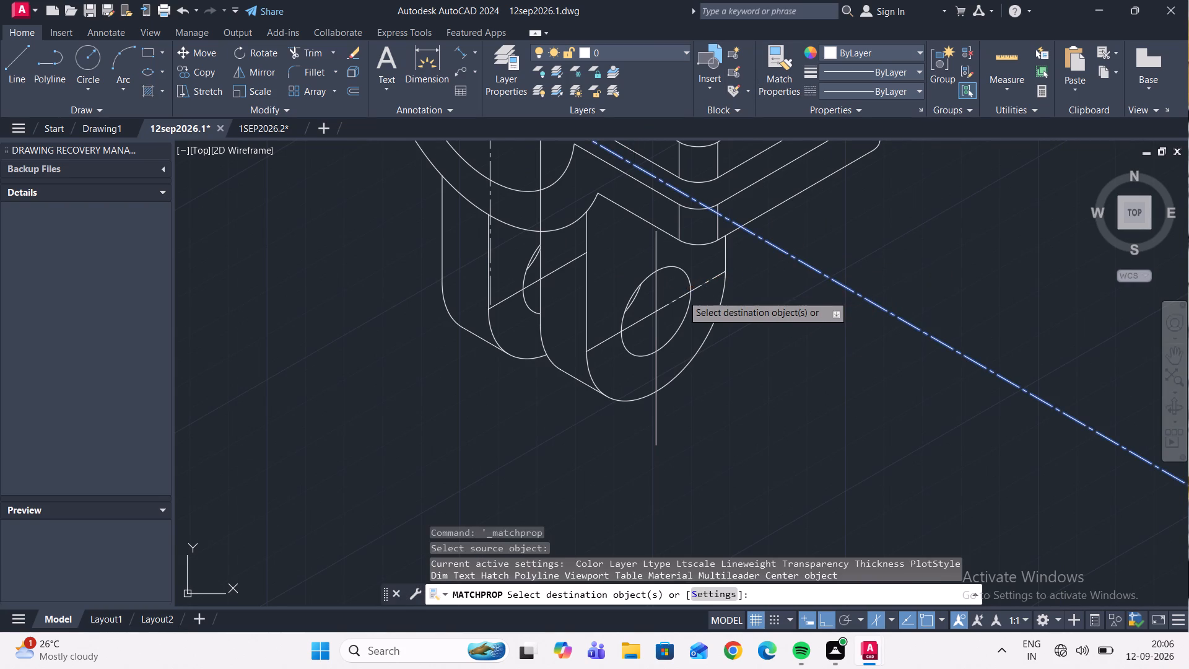
{"action": "left_click", "coordinate": [682, 295]}
{"action": "left_click", "coordinate": [651, 312]}
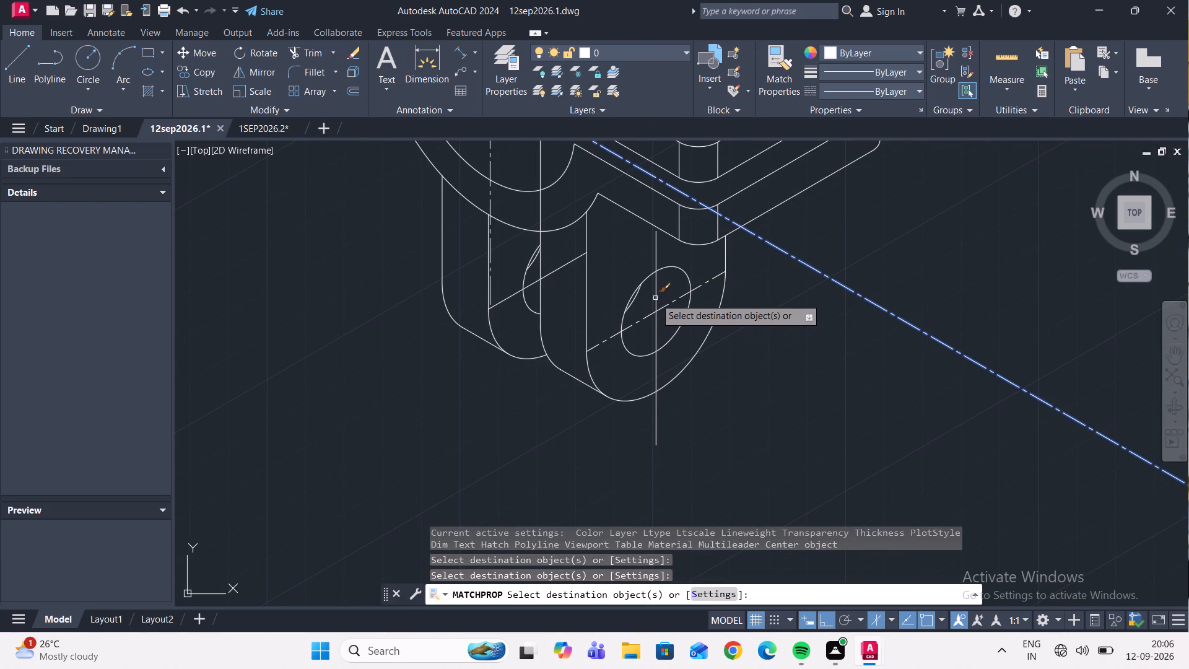
{"action": "left_click", "coordinate": [657, 295]}
Examine the bracket's lower lugs, plate corners, plate holes and upper lugs.
{"action": "scroll", "coordinate": [658, 295], "scroll_direction": "down", "scroll_amount": 2}
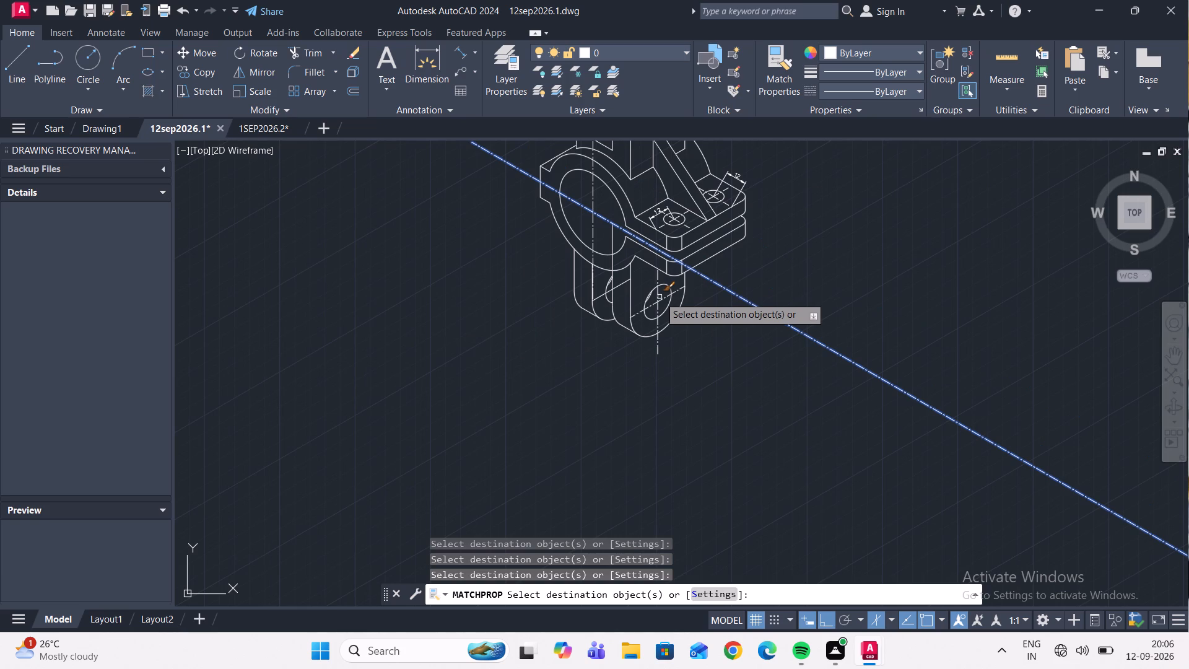
{"action": "scroll", "coordinate": [660, 297], "scroll_direction": "up", "scroll_amount": 1}
{"action": "middle_click_drag", "start_coordinate": [658, 303], "coordinate": [624, 379]}
{"action": "scroll", "coordinate": [662, 256], "scroll_direction": "up", "scroll_amount": 2}
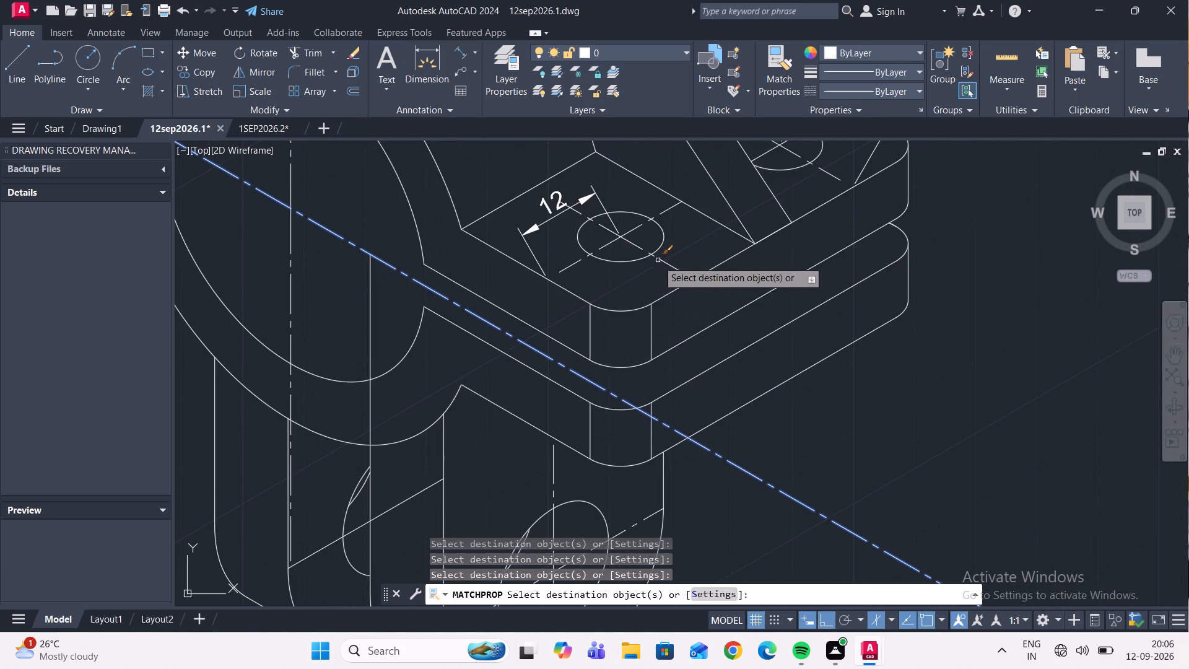
{"action": "scroll", "coordinate": [629, 278], "scroll_direction": "down", "scroll_amount": 3}
{"action": "scroll", "coordinate": [707, 216], "scroll_direction": "up", "scroll_amount": 2}
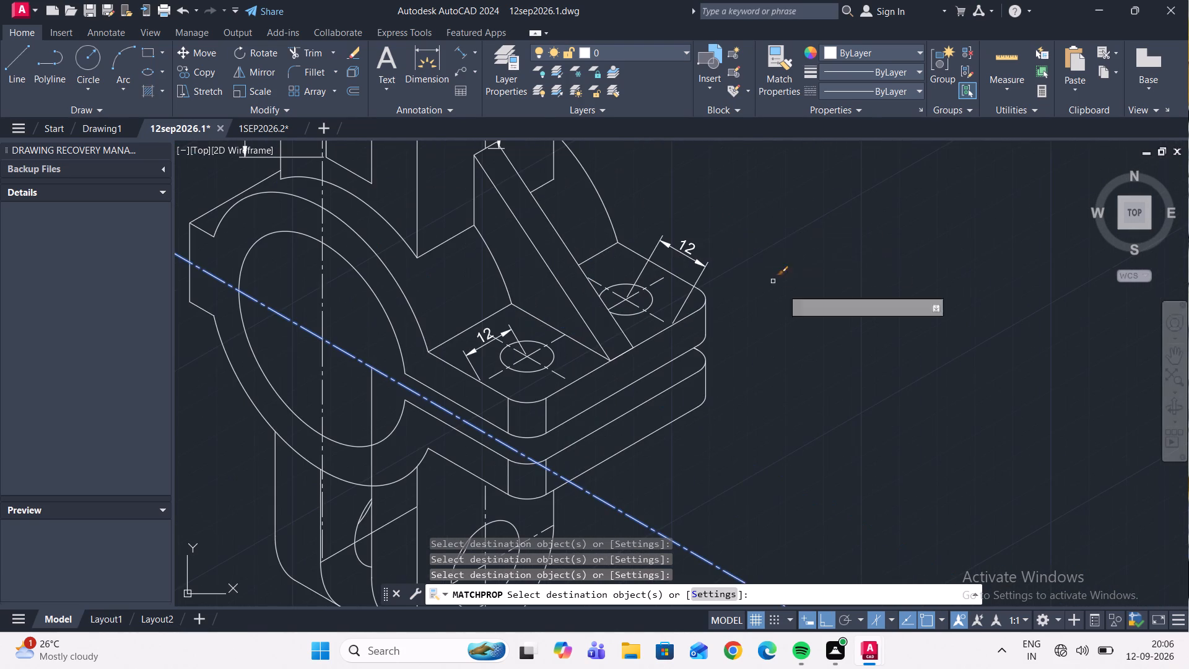
{"action": "middle_click_drag", "start_coordinate": [862, 343], "coordinate": [944, 379]}
{"action": "scroll", "coordinate": [882, 224], "scroll_direction": "down", "scroll_amount": 1}
{"action": "middle_click_drag", "start_coordinate": [806, 193], "coordinate": [825, 245]}
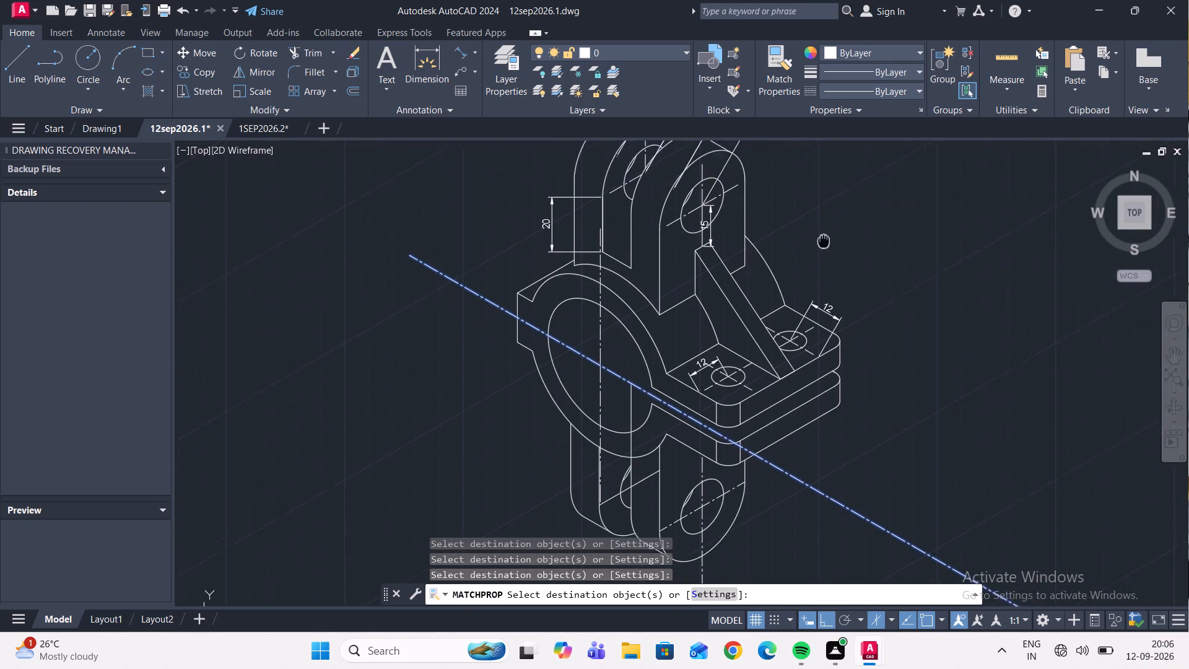
Examine the whole bracket, including the upper lugs, their hole centre lines and the surrounding dimensions.
{"action": "middle_click_drag", "start_coordinate": [825, 245], "coordinate": [897, 263]}
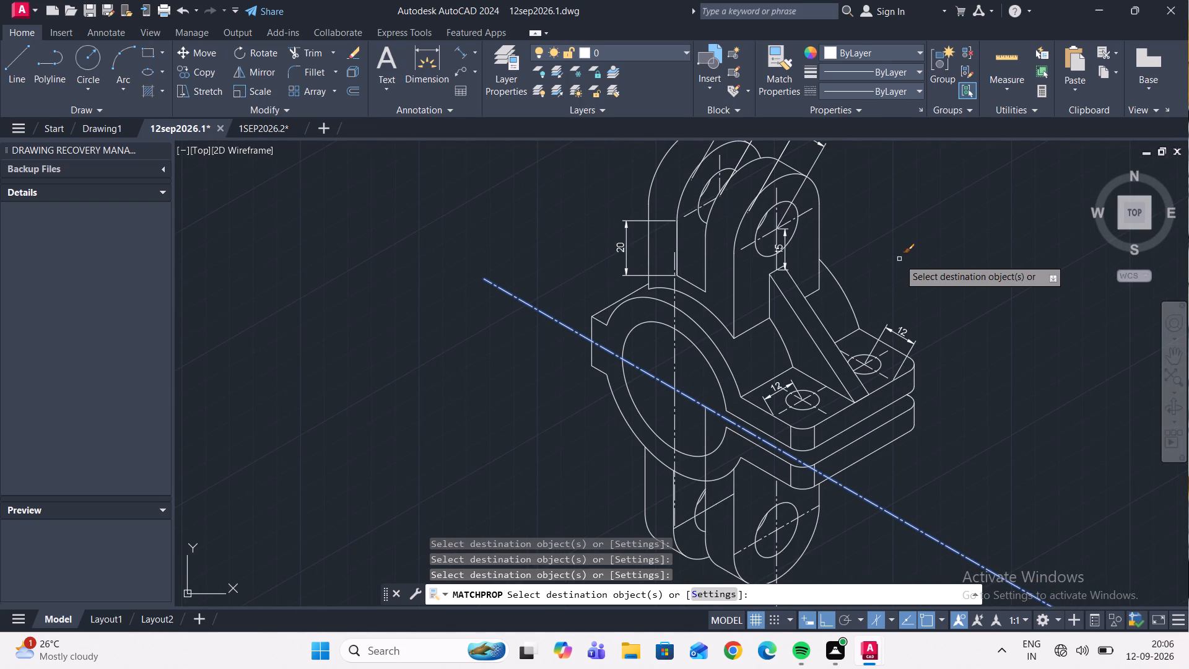
{"action": "key", "text": "Escape"}
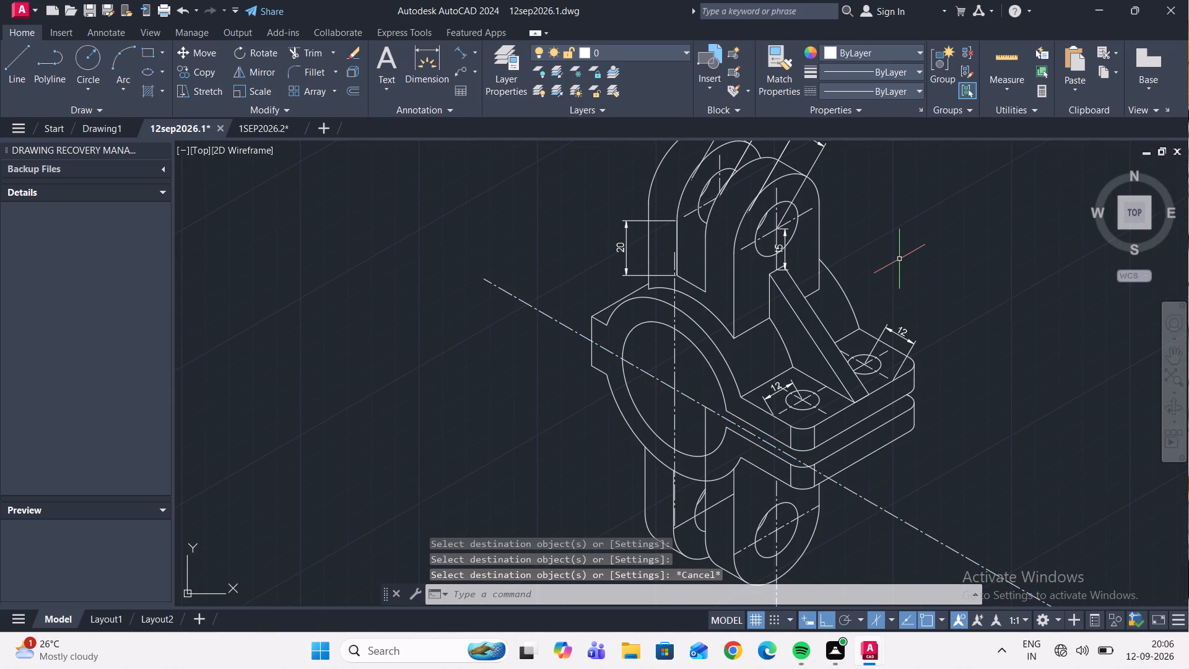
{"action": "scroll", "coordinate": [856, 256], "scroll_direction": "down", "scroll_amount": 1}
{"action": "middle_click_drag", "start_coordinate": [936, 328], "coordinate": [817, 330]}
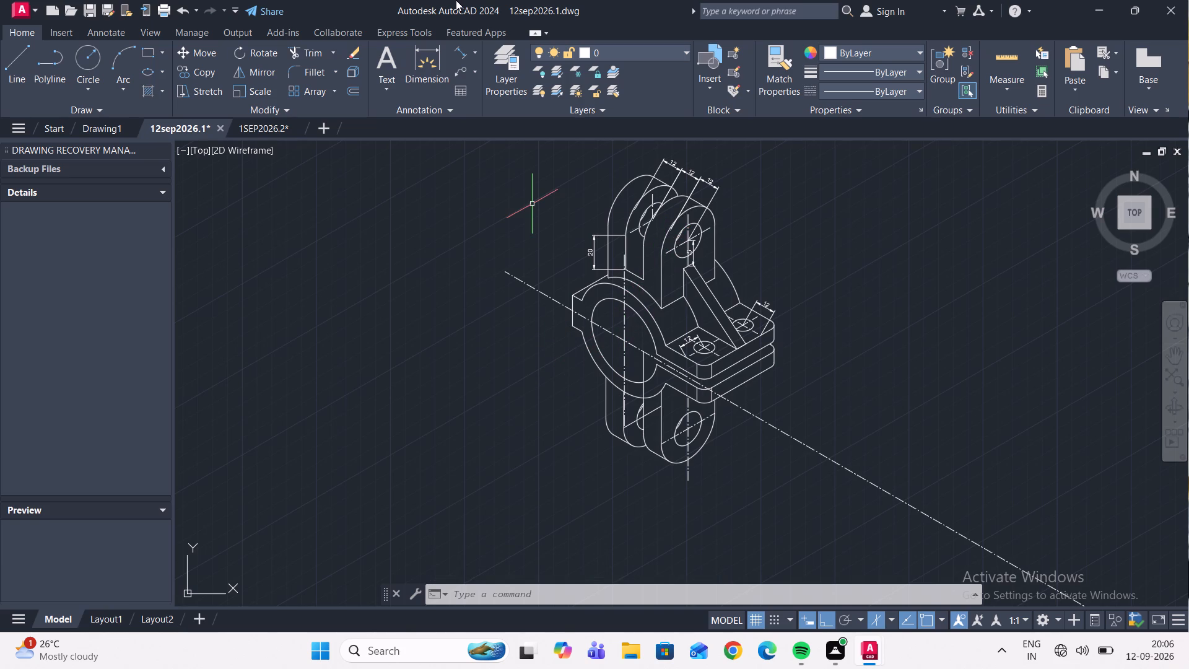
{"action": "scroll", "coordinate": [776, 348], "scroll_direction": "down", "scroll_amount": 2}
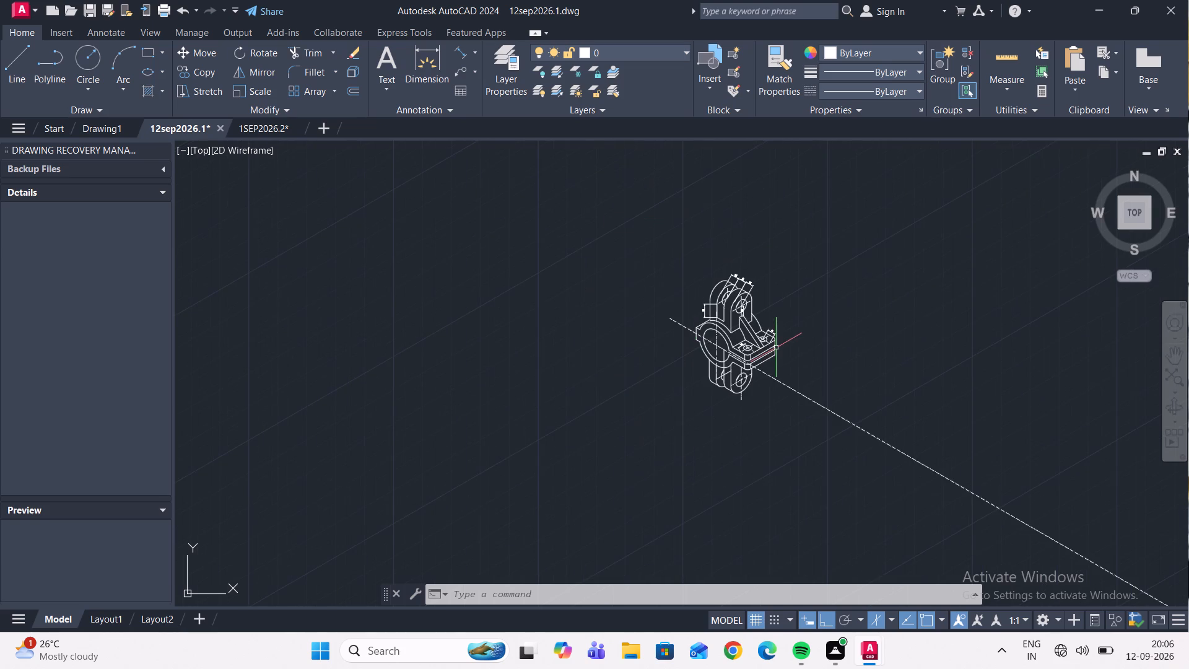
{"action": "middle_click_drag", "start_coordinate": [778, 354], "coordinate": [719, 343]}
{"action": "scroll", "coordinate": [680, 305], "scroll_direction": "up", "scroll_amount": 2}
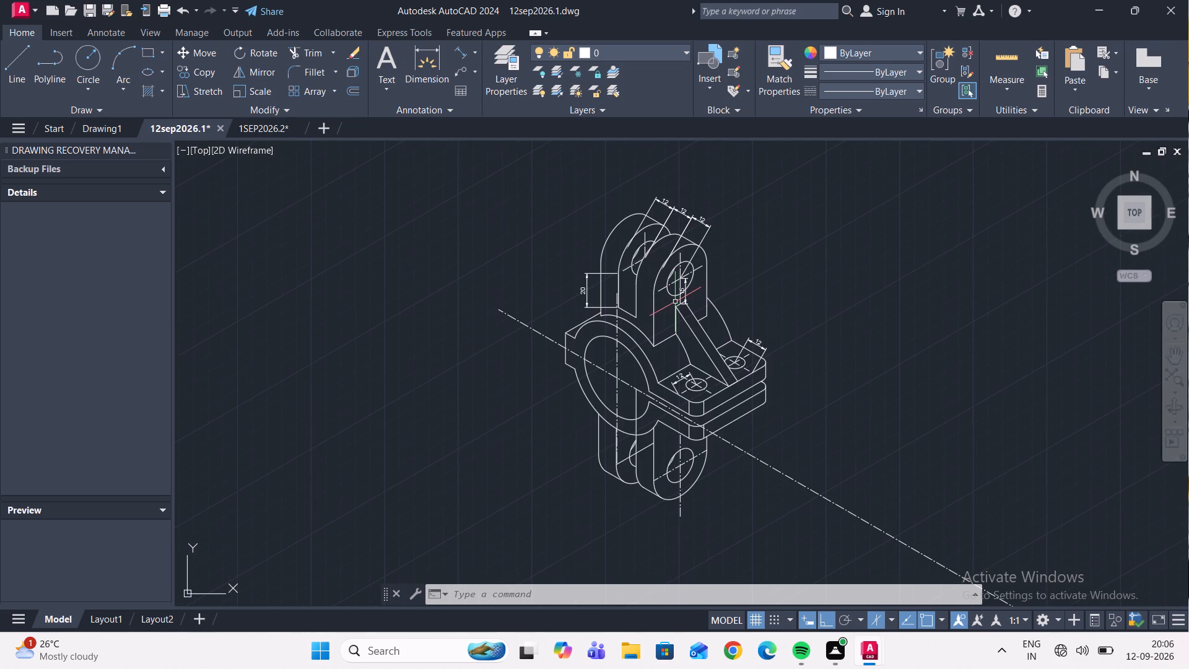
{"action": "scroll", "coordinate": [608, 258], "scroll_direction": "up", "scroll_amount": 2}
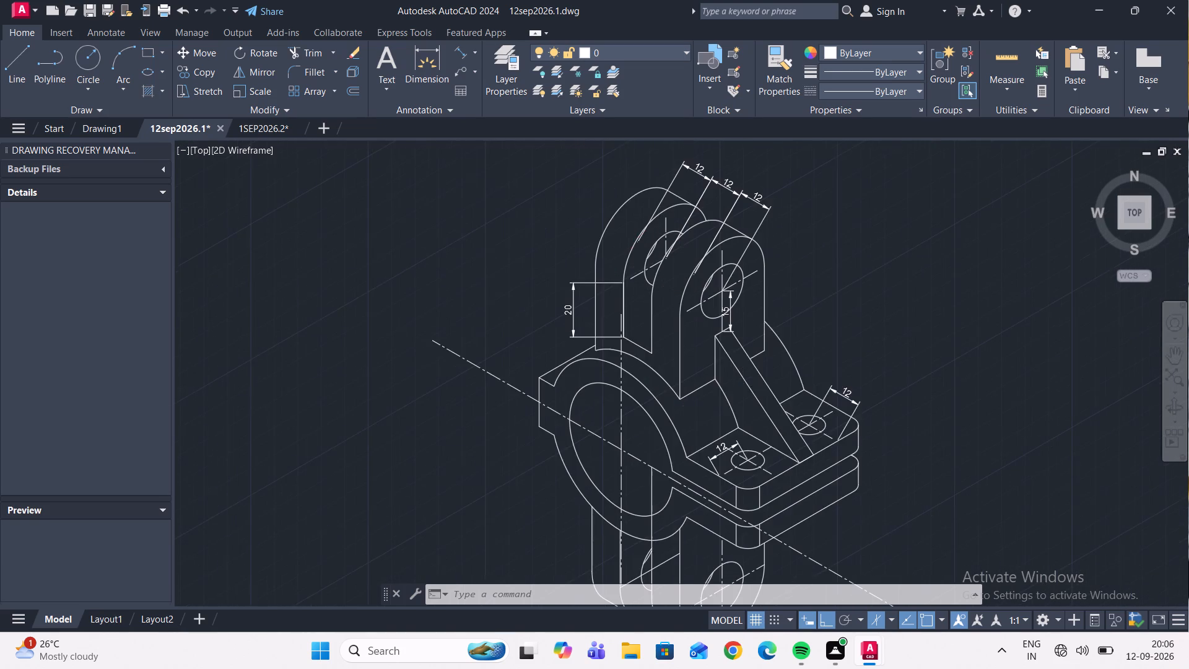
{"action": "scroll", "coordinate": [725, 263], "scroll_direction": "down", "scroll_amount": 2}
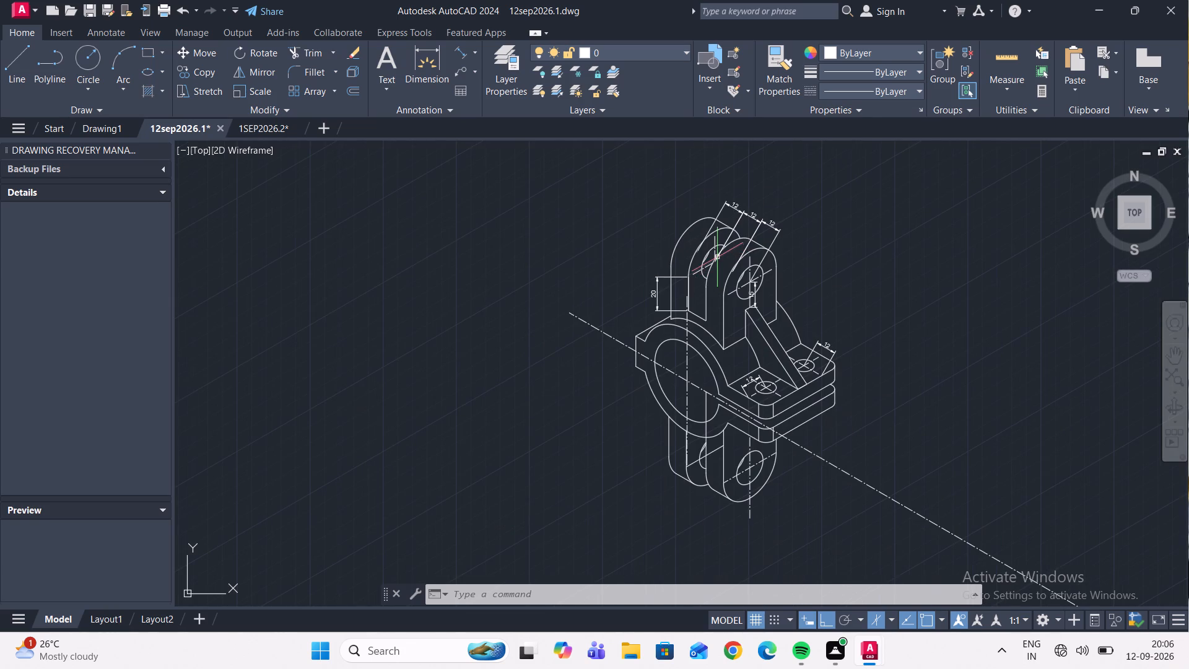
{"action": "scroll", "coordinate": [717, 258], "scroll_direction": "up", "scroll_amount": 3}
{"action": "scroll", "coordinate": [716, 259], "scroll_direction": "down", "scroll_amount": 2}
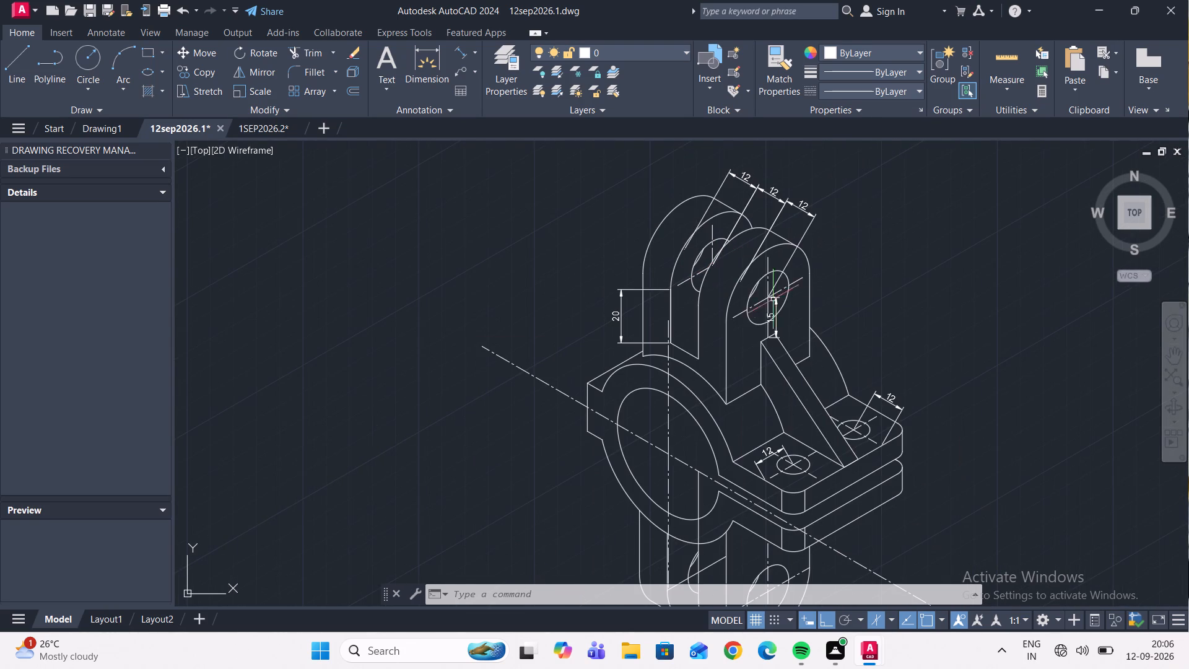
{"action": "middle_click_drag", "start_coordinate": [866, 322], "coordinate": [791, 308]}
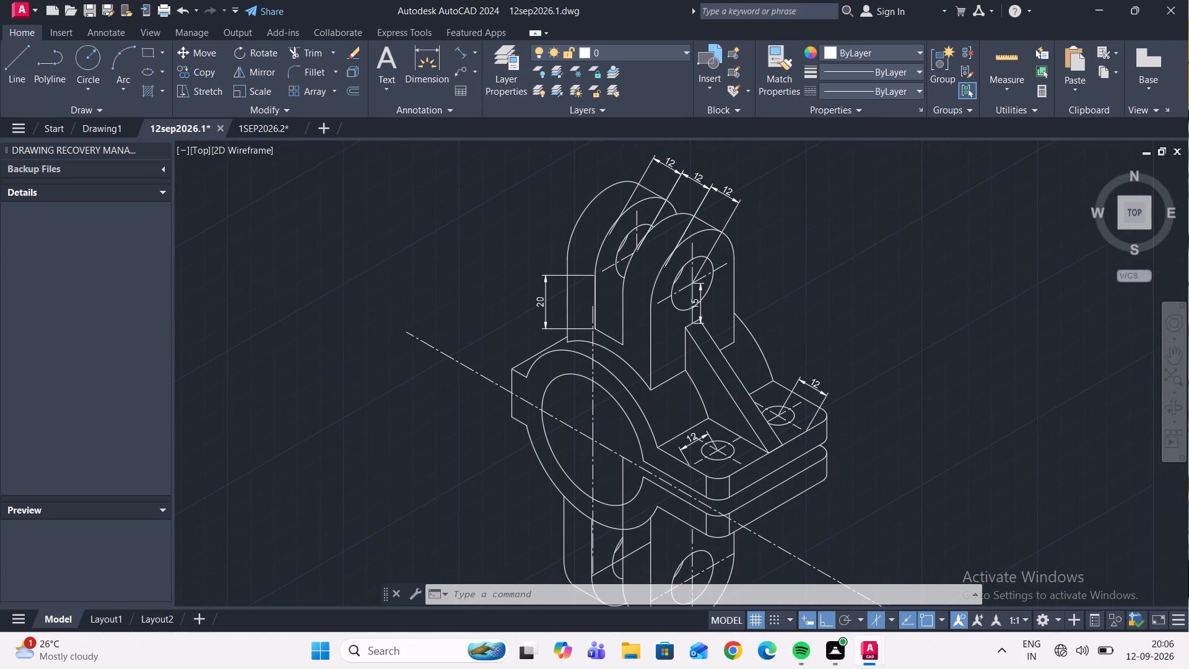
Move the 15 dimension line along the 30° direction, clear of the front upper lug's hole.
{"action": "scroll", "coordinate": [705, 297], "scroll_direction": "up", "scroll_amount": 2}
{"action": "left_click", "coordinate": [689, 307]}
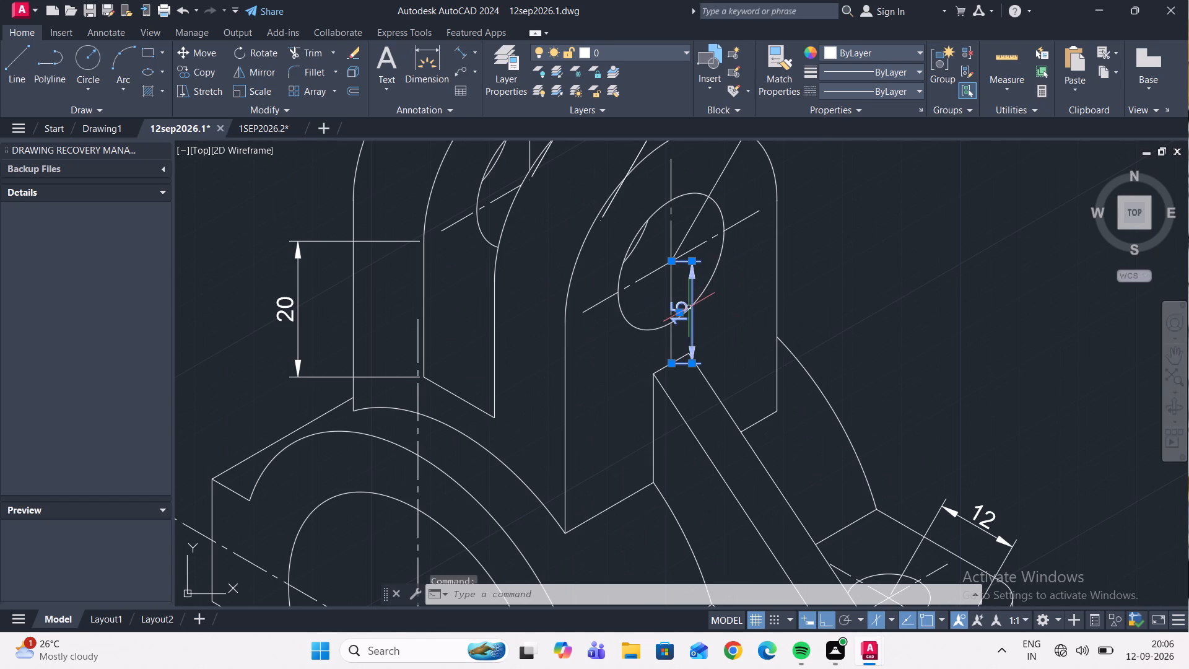
{"action": "left_click", "coordinate": [692, 360]}
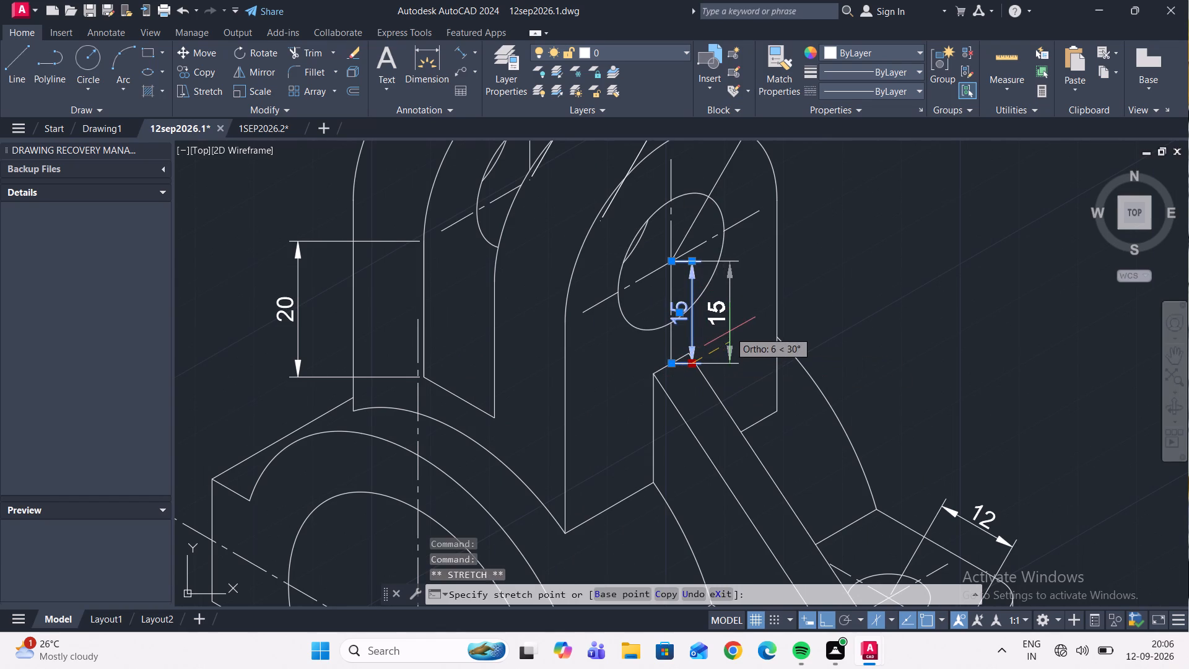
{"action": "left_click", "coordinate": [755, 335]}
{"action": "scroll", "coordinate": [751, 321], "scroll_direction": "down", "scroll_amount": 3}
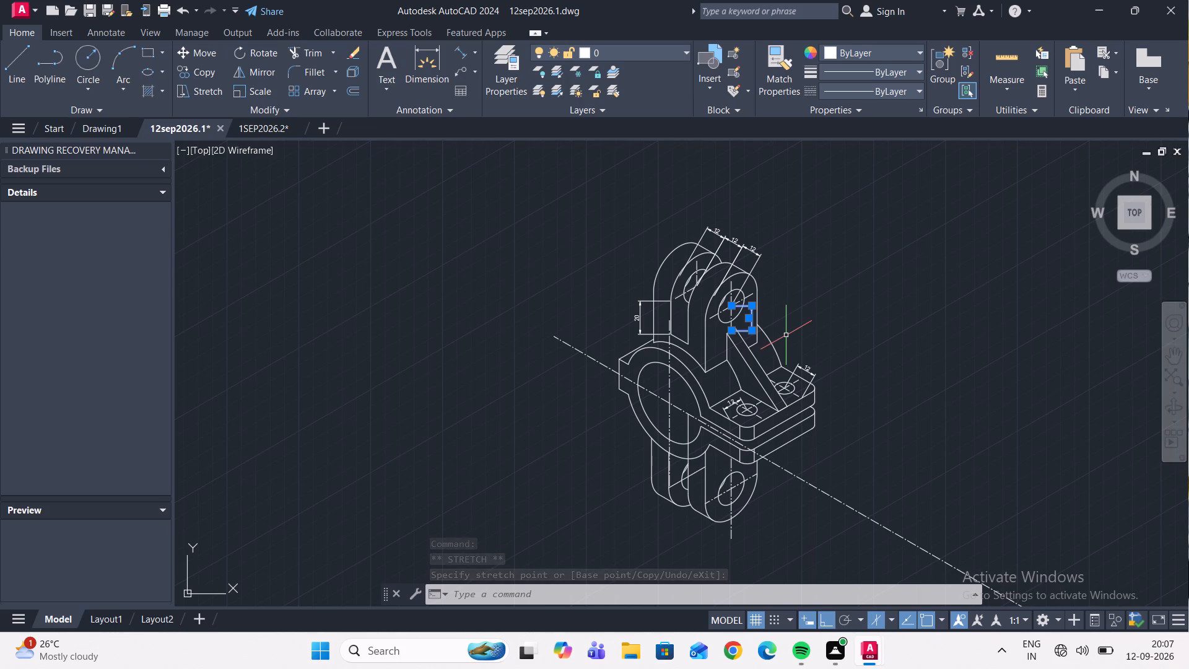
{"action": "key", "text": "Escape"}
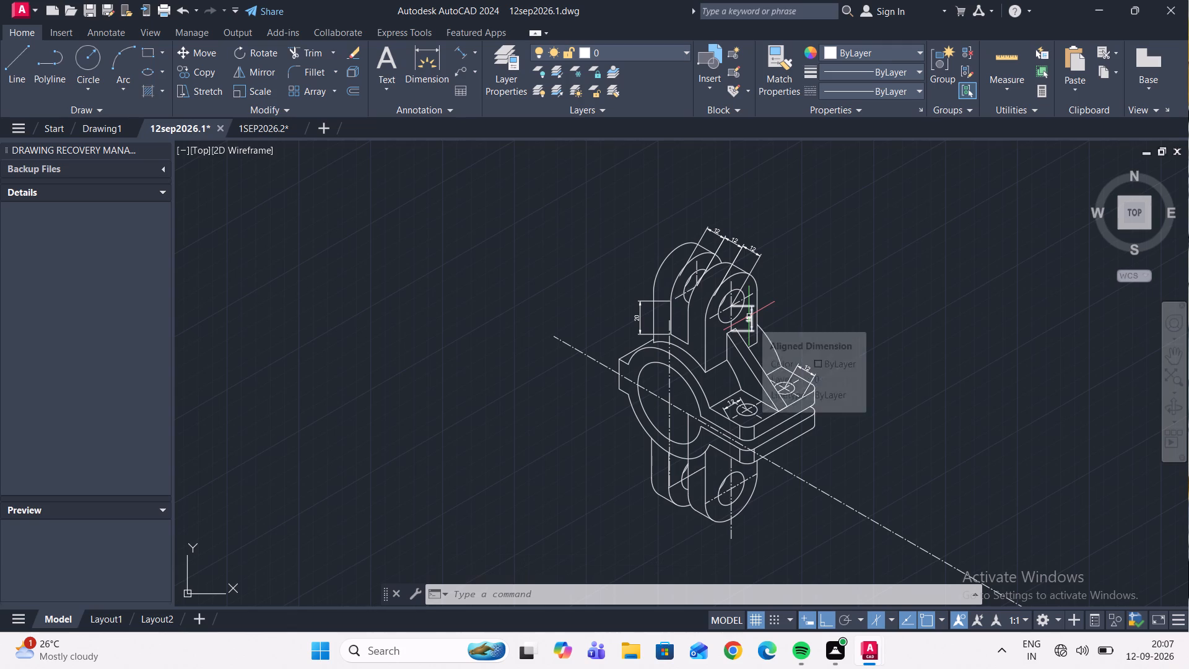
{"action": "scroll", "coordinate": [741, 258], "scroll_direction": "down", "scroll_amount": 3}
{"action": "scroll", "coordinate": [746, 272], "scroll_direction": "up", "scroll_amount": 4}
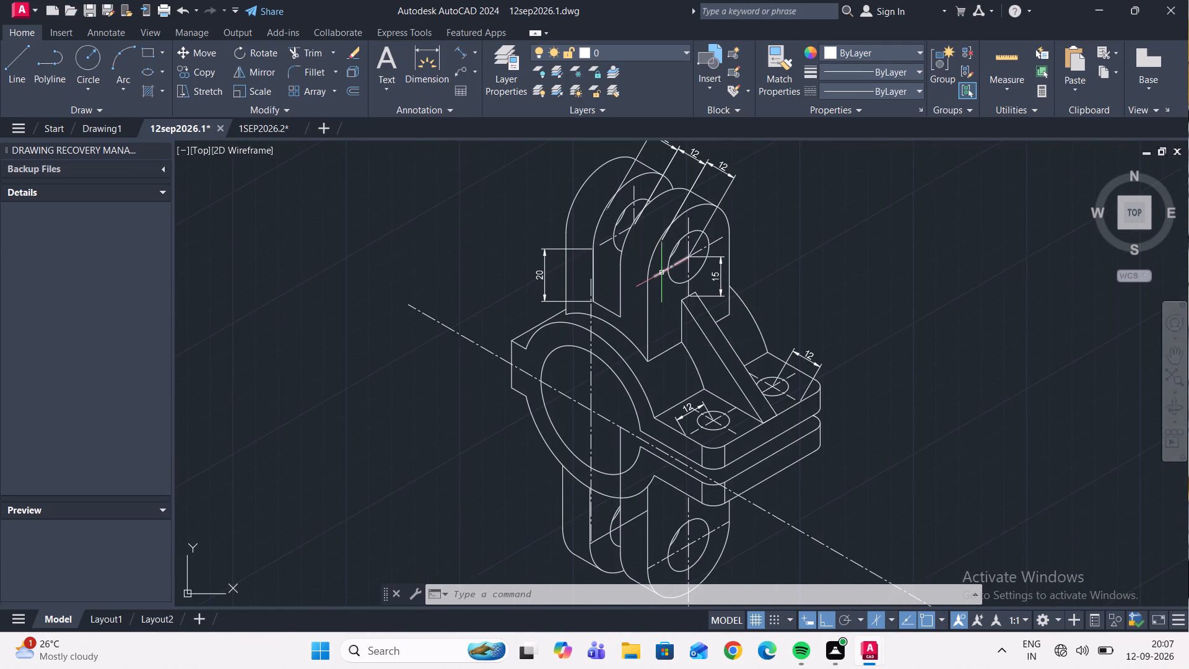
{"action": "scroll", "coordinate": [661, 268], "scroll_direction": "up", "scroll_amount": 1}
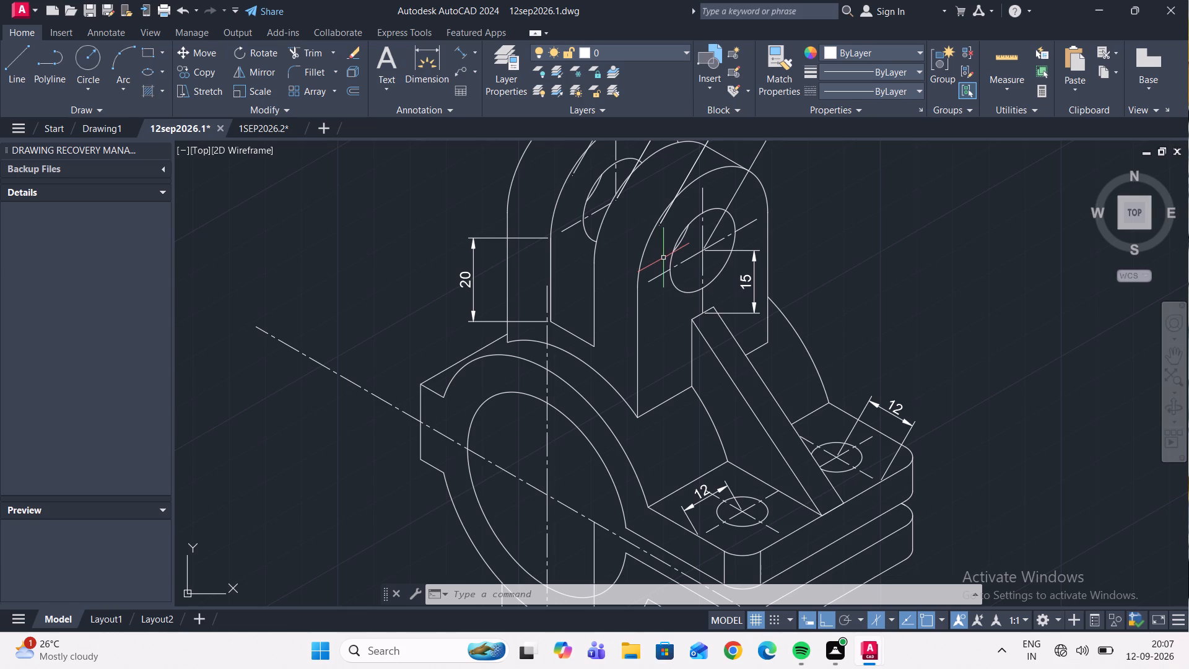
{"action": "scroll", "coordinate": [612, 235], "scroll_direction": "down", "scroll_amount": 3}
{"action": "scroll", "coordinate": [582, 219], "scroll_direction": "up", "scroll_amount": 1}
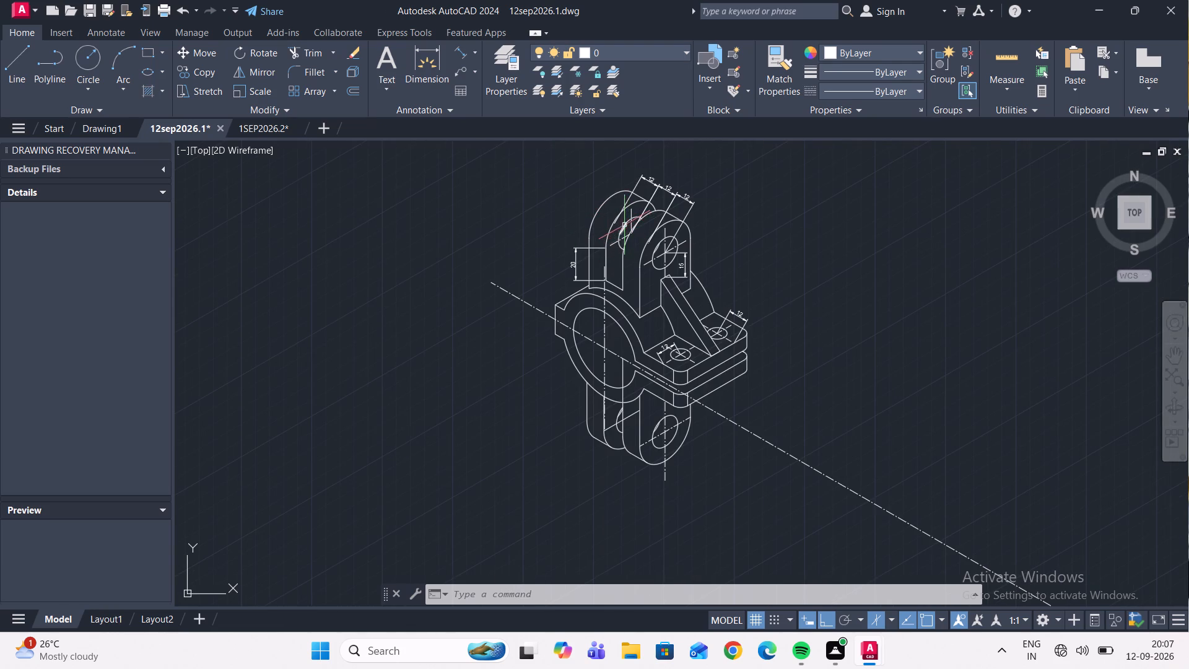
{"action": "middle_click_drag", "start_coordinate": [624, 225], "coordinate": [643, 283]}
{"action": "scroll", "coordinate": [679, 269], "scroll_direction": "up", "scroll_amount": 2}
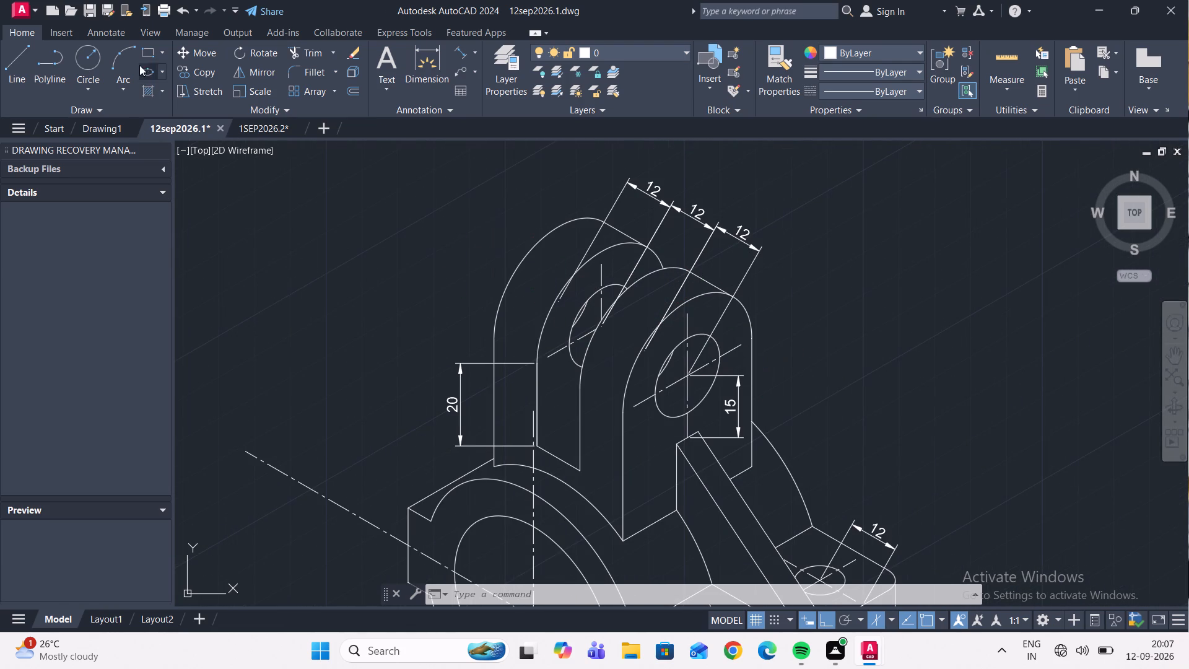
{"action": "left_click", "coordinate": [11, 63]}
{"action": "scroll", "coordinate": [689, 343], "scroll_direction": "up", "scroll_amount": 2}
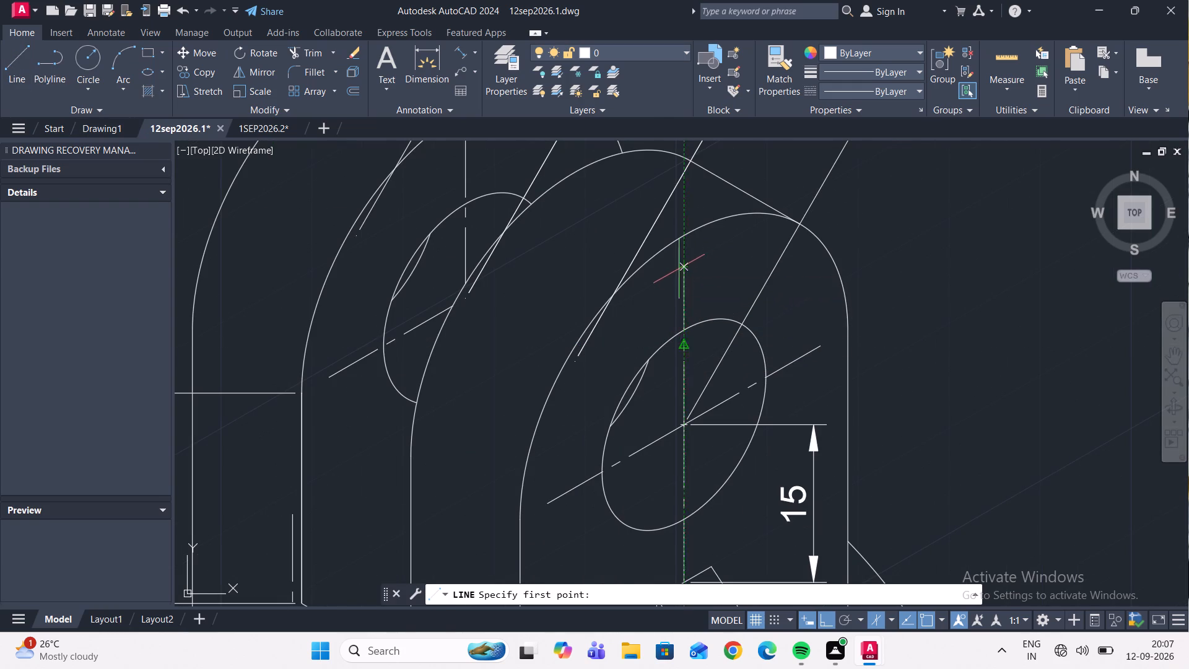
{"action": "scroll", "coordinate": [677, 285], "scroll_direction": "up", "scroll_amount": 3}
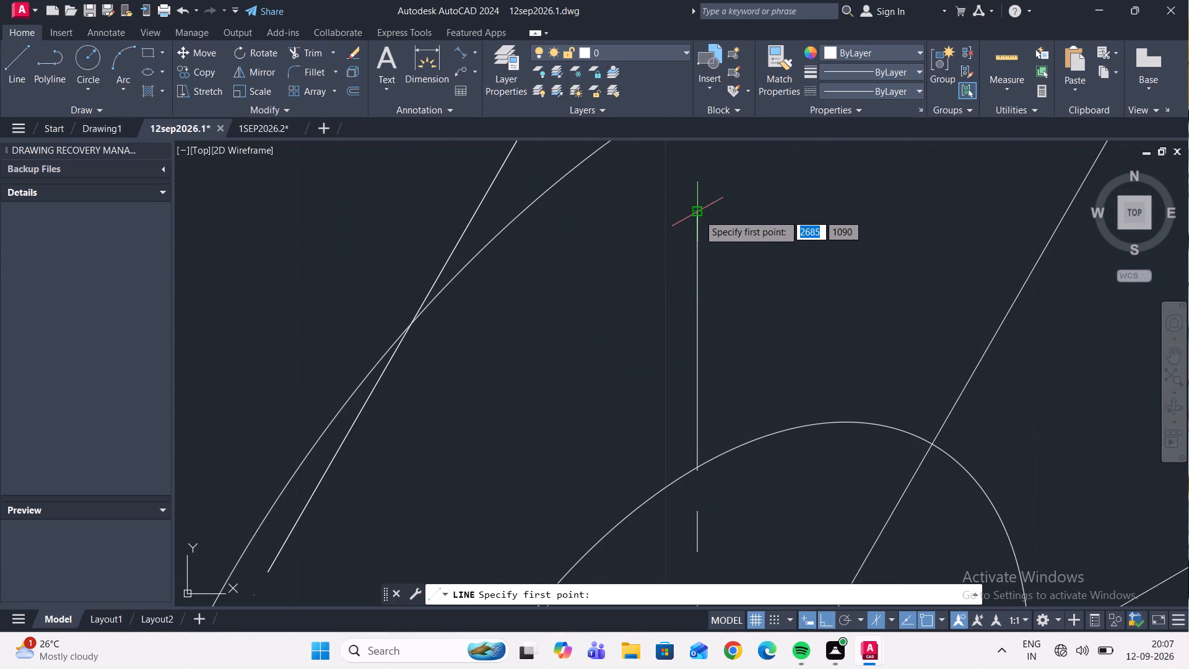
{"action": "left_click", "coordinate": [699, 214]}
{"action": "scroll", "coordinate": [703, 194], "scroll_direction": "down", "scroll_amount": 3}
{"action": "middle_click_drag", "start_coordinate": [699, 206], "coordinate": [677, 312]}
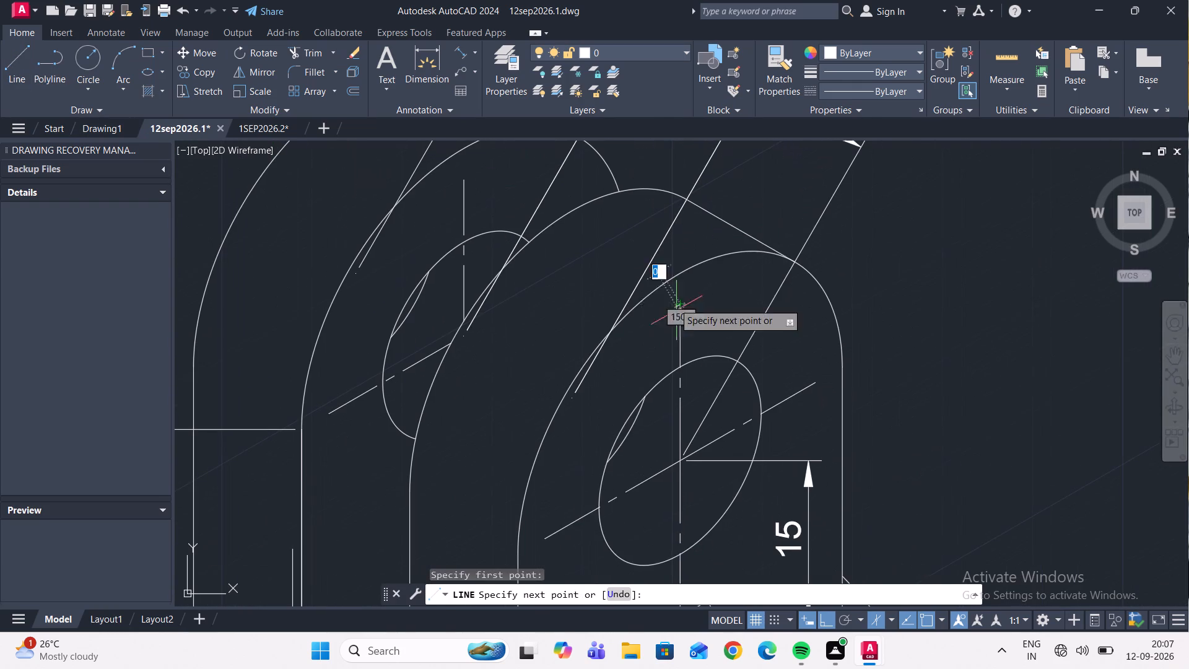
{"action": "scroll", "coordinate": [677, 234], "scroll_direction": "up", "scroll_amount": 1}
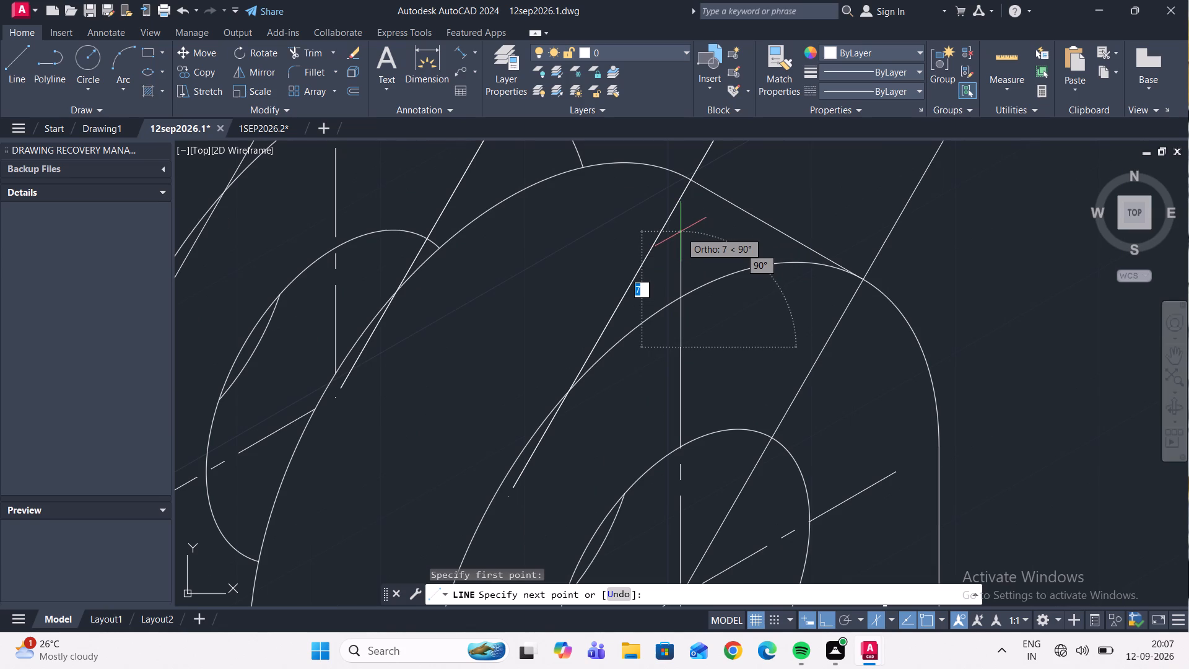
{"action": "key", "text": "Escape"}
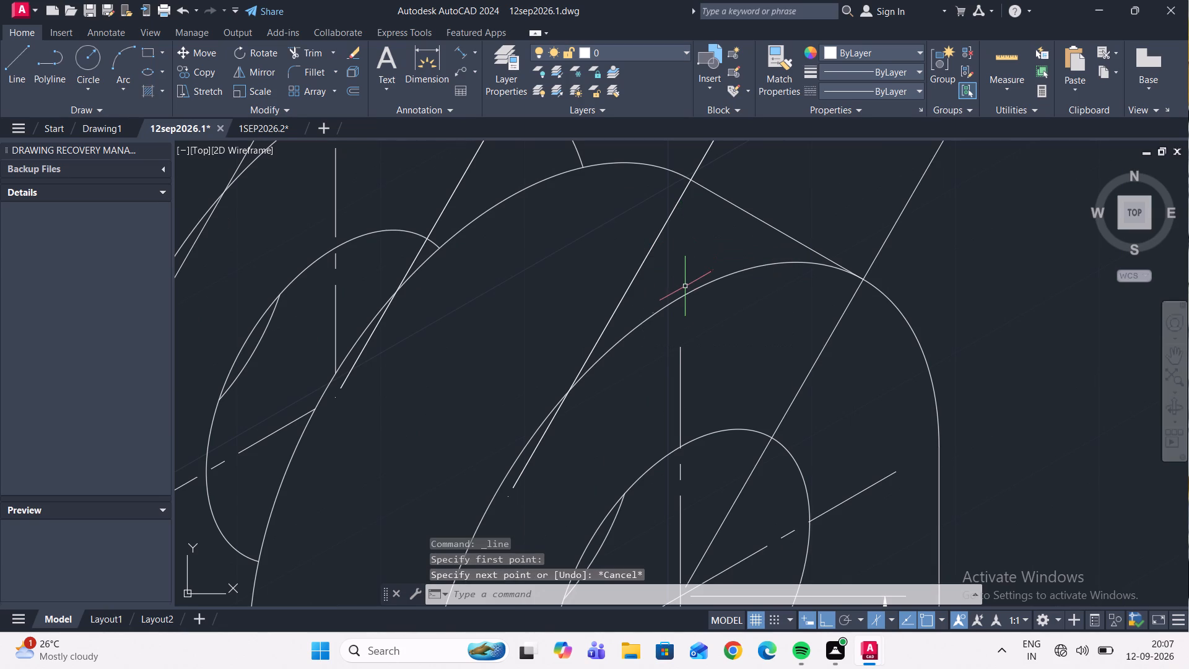
Draw a vertical line about 7 units long upward from the top end of the front upper lug hole's centre line.
{"action": "left_click", "coordinate": [11, 68]}
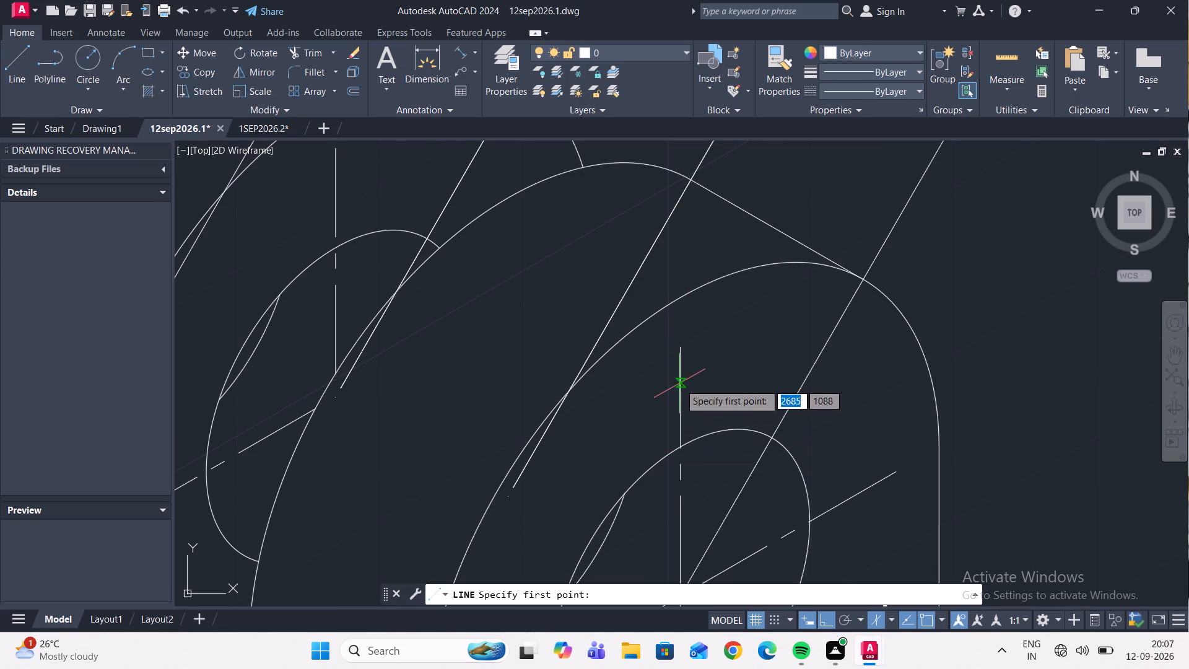
{"action": "left_click", "coordinate": [680, 351]}
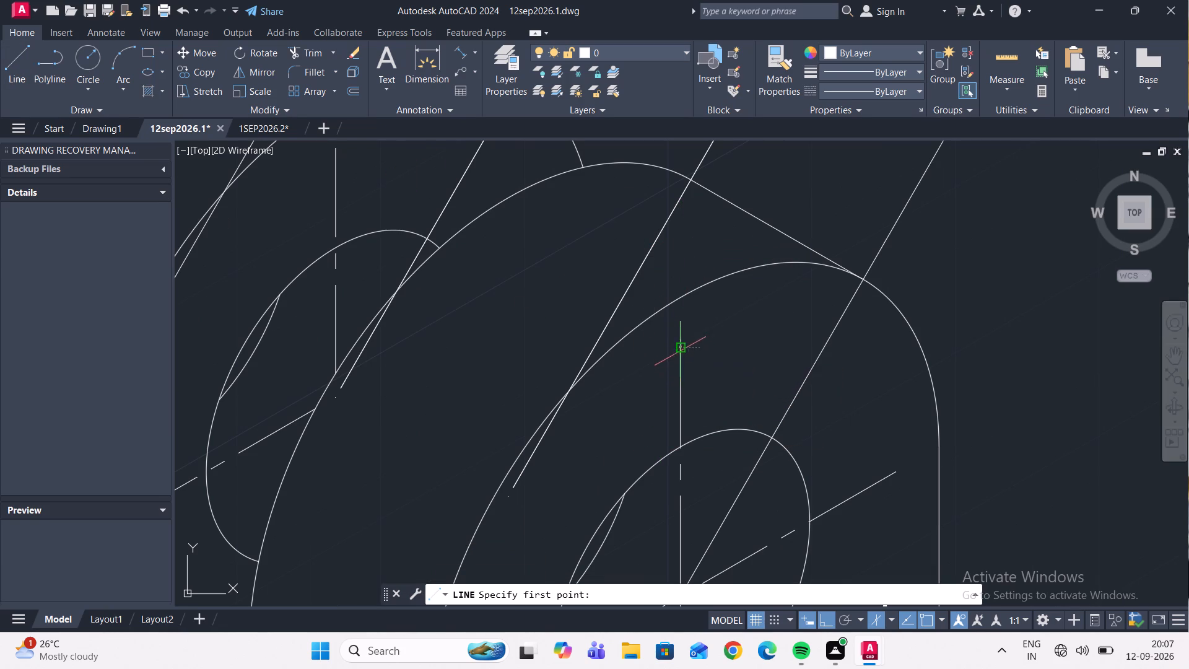
{"action": "left_click", "coordinate": [692, 233]}
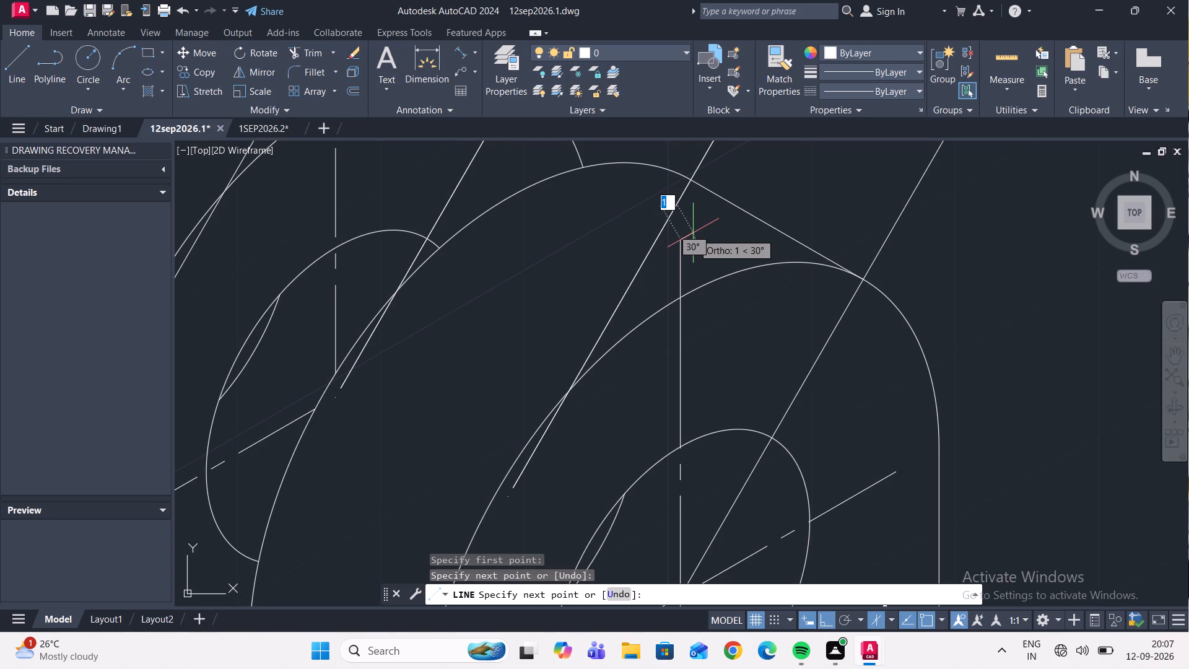
{"action": "key", "text": "Escape"}
Draw a 150° line about 40 units long on the left isoplane, from the front upper lug's arc at its vertical centre line past the rear lug.
{"action": "scroll", "coordinate": [693, 233], "scroll_direction": "down", "scroll_amount": 3}
{"action": "middle_click_drag", "start_coordinate": [536, 259], "coordinate": [567, 300]}
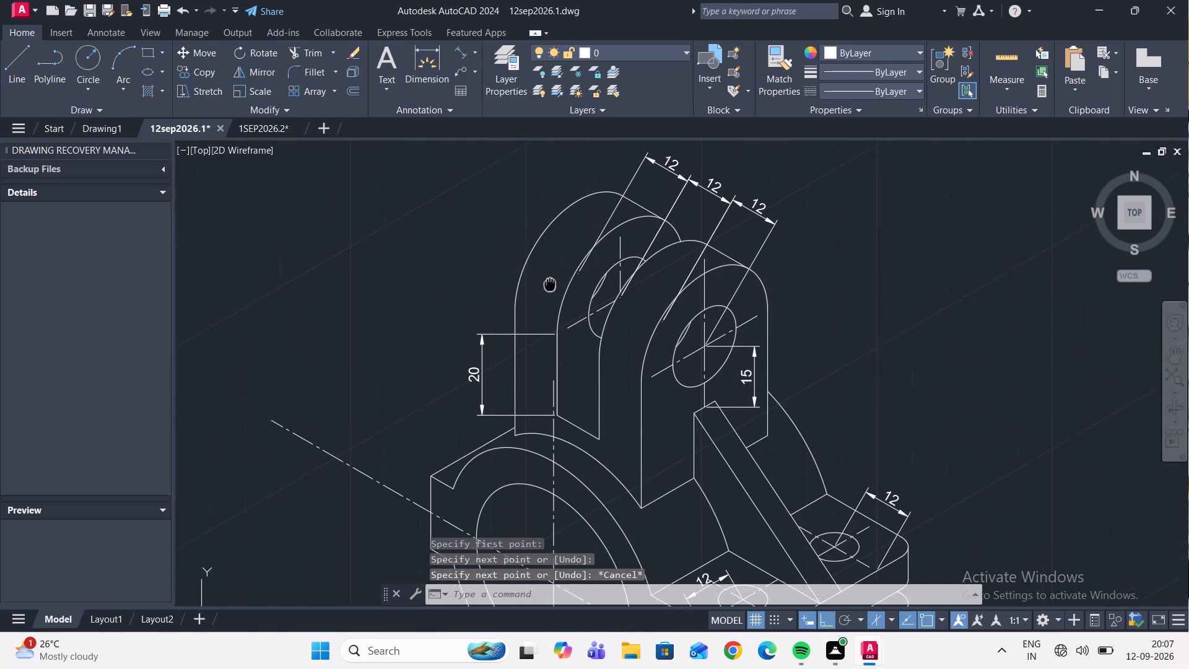
{"action": "middle_click_drag", "start_coordinate": [567, 300], "coordinate": [608, 321]}
{"action": "left_click", "coordinate": [16, 59]}
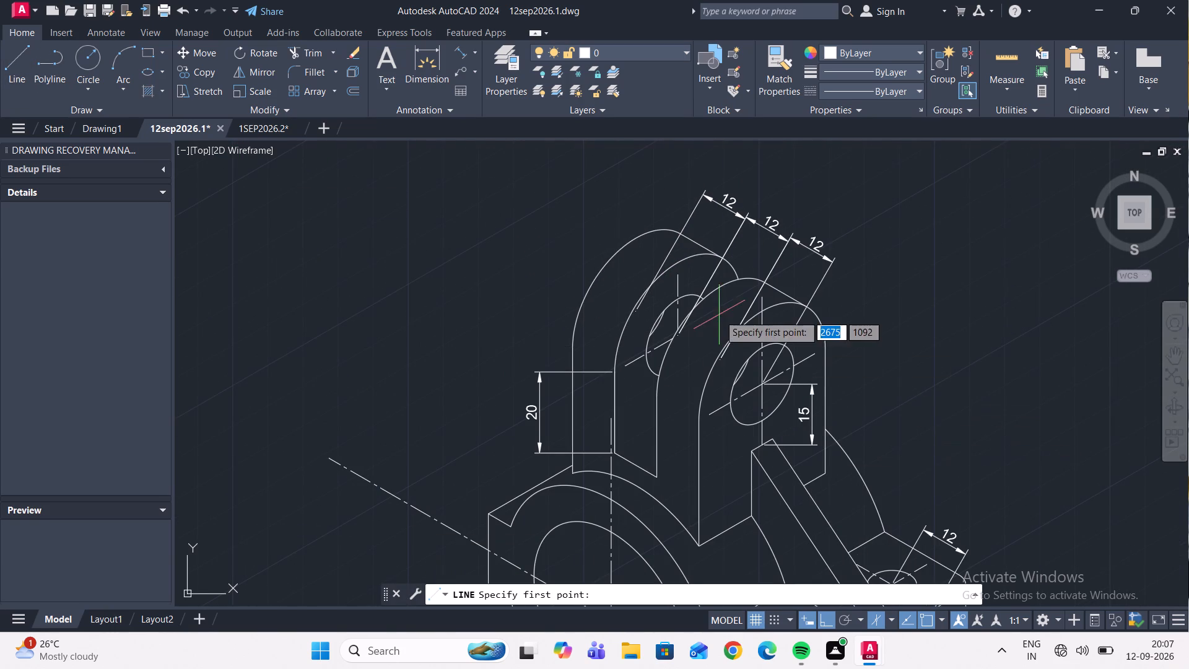
{"action": "scroll", "coordinate": [725, 317], "scroll_direction": "up", "scroll_amount": 2}
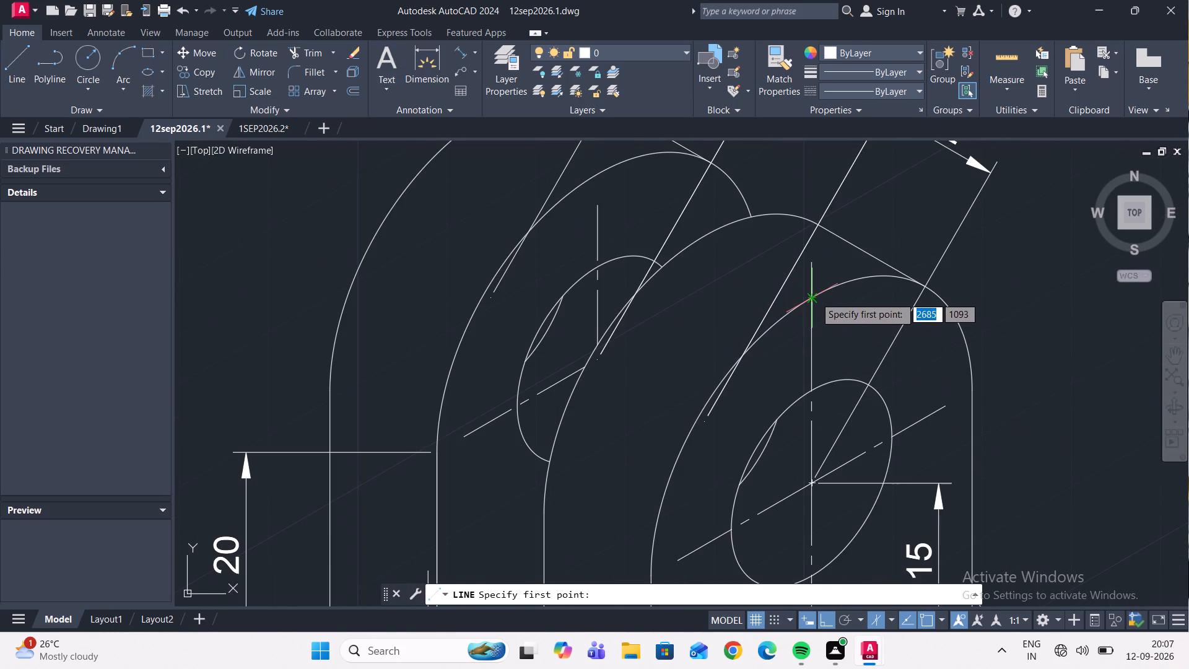
{"action": "left_click", "coordinate": [815, 297]}
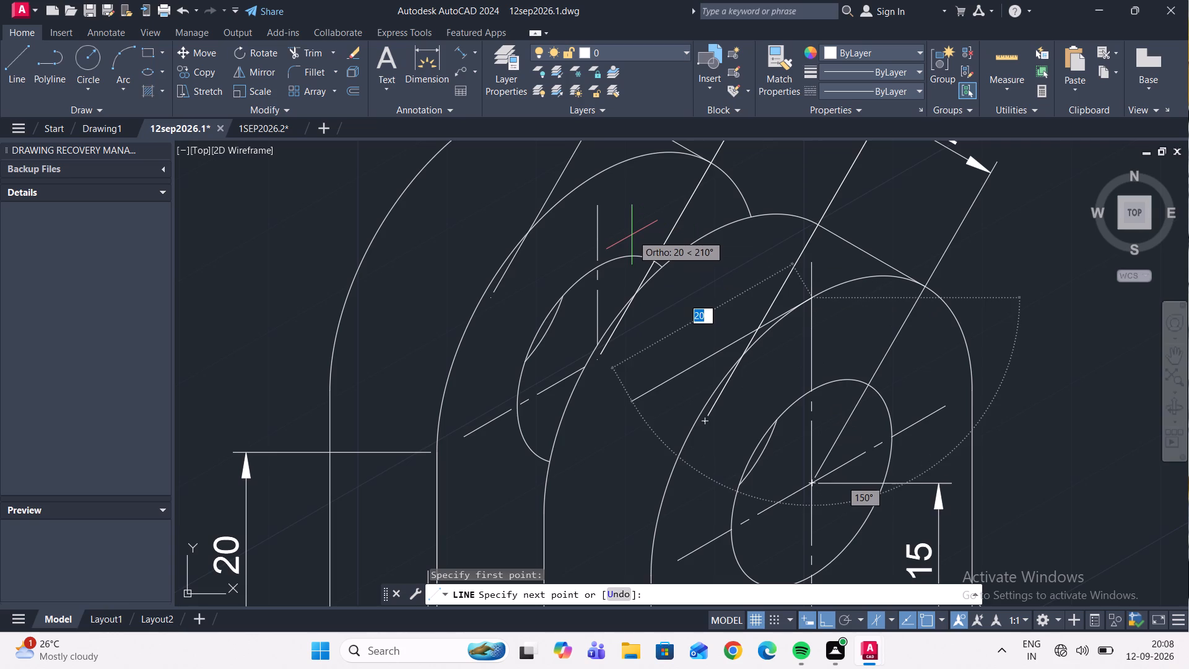
{"action": "key", "text": "F5"}
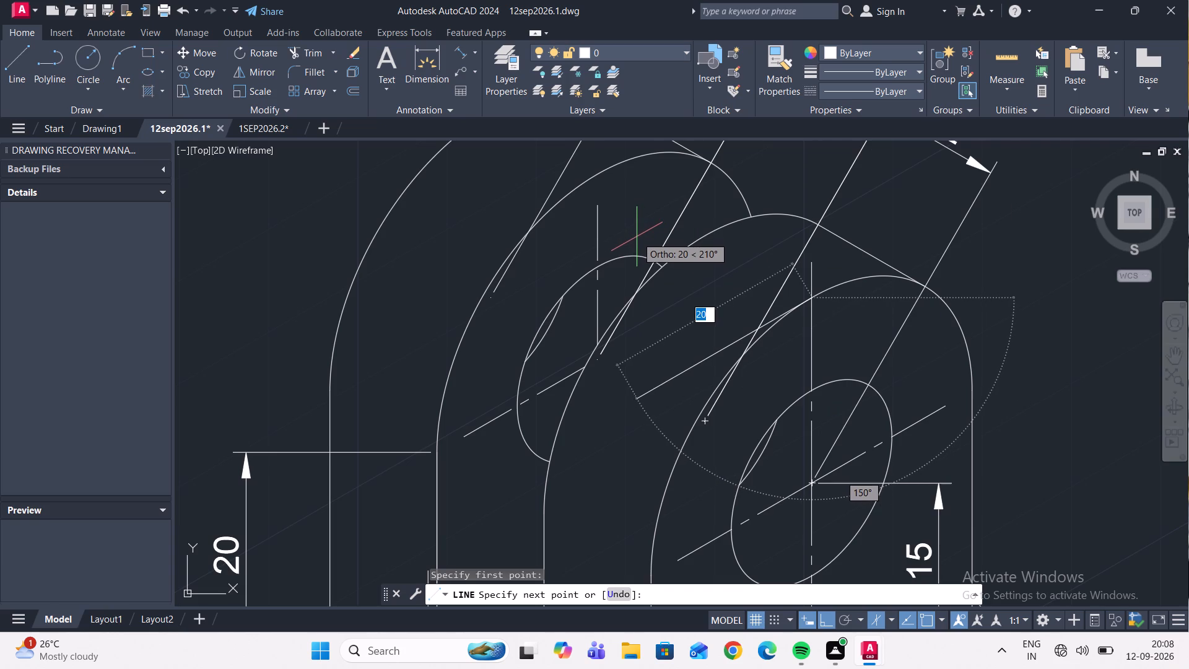
{"action": "scroll", "coordinate": [614, 214], "scroll_direction": "down", "scroll_amount": 2}
{"action": "middle_click_drag", "start_coordinate": [619, 219], "coordinate": [677, 315]}
{"action": "scroll", "coordinate": [638, 291], "scroll_direction": "up", "scroll_amount": 3}
{"action": "scroll", "coordinate": [530, 203], "scroll_direction": "up", "scroll_amount": 1}
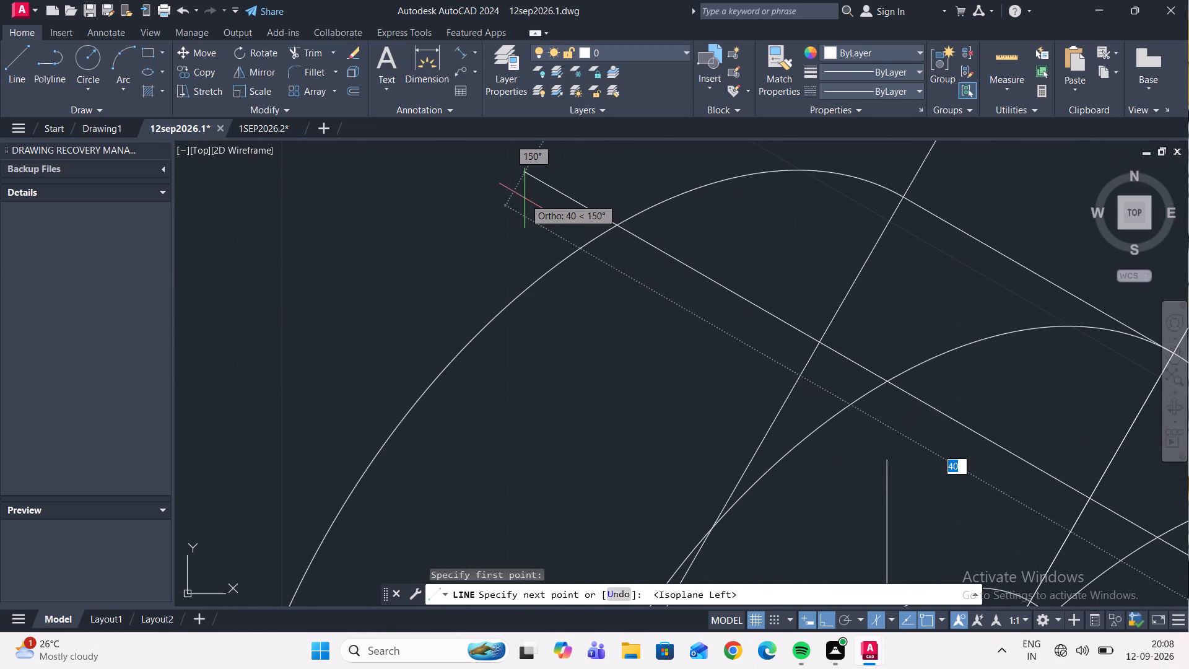
{"action": "left_click", "coordinate": [525, 198]}
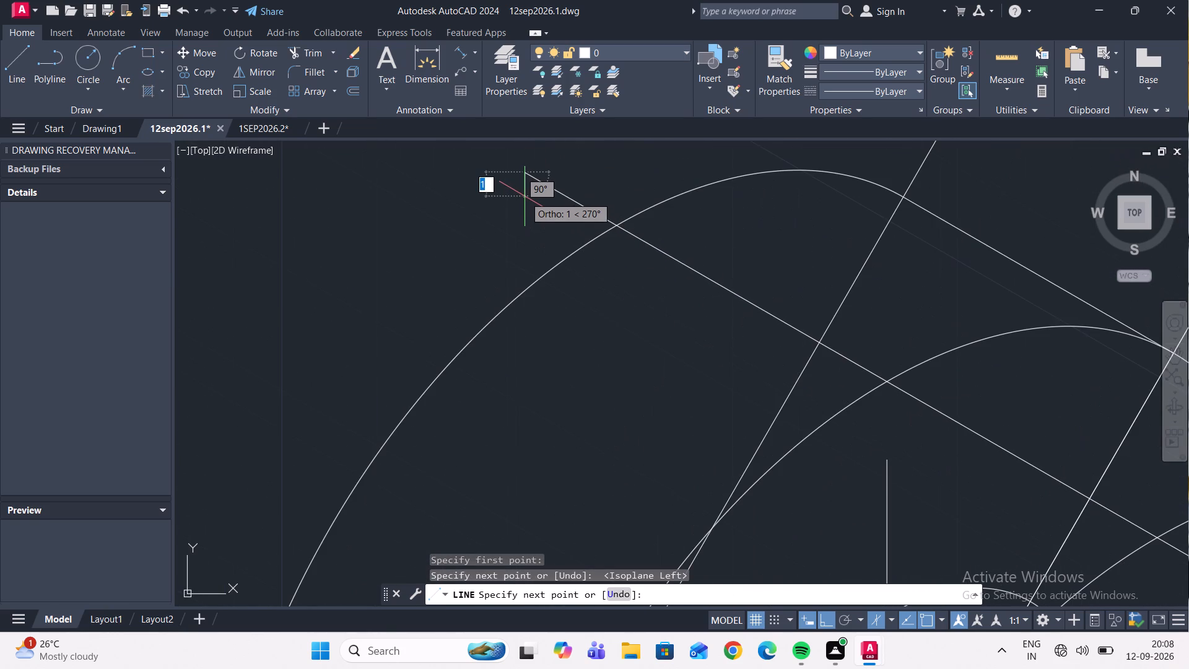
{"action": "key", "text": "Escape"}
Match the new 150° line across the upper lugs to the dash-dot properties of the long 150° centre line.
{"action": "scroll", "coordinate": [525, 196], "scroll_direction": "down", "scroll_amount": 2}
{"action": "scroll", "coordinate": [603, 228], "scroll_direction": "down", "scroll_amount": 2}
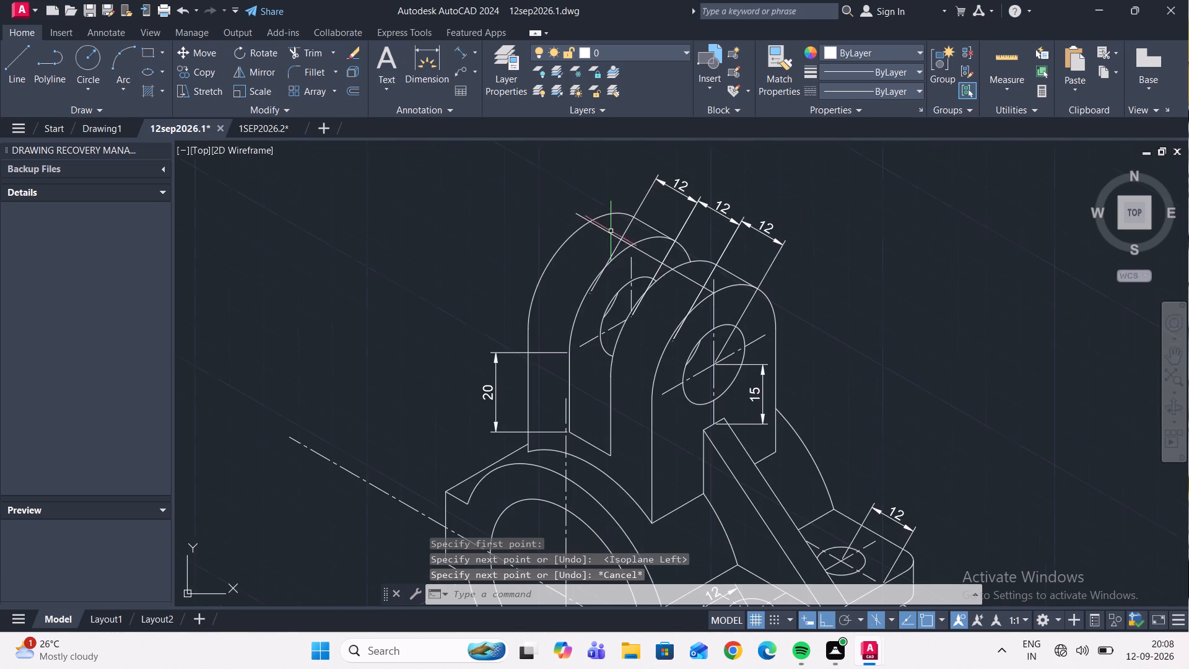
{"action": "scroll", "coordinate": [682, 287], "scroll_direction": "up", "scroll_amount": 1}
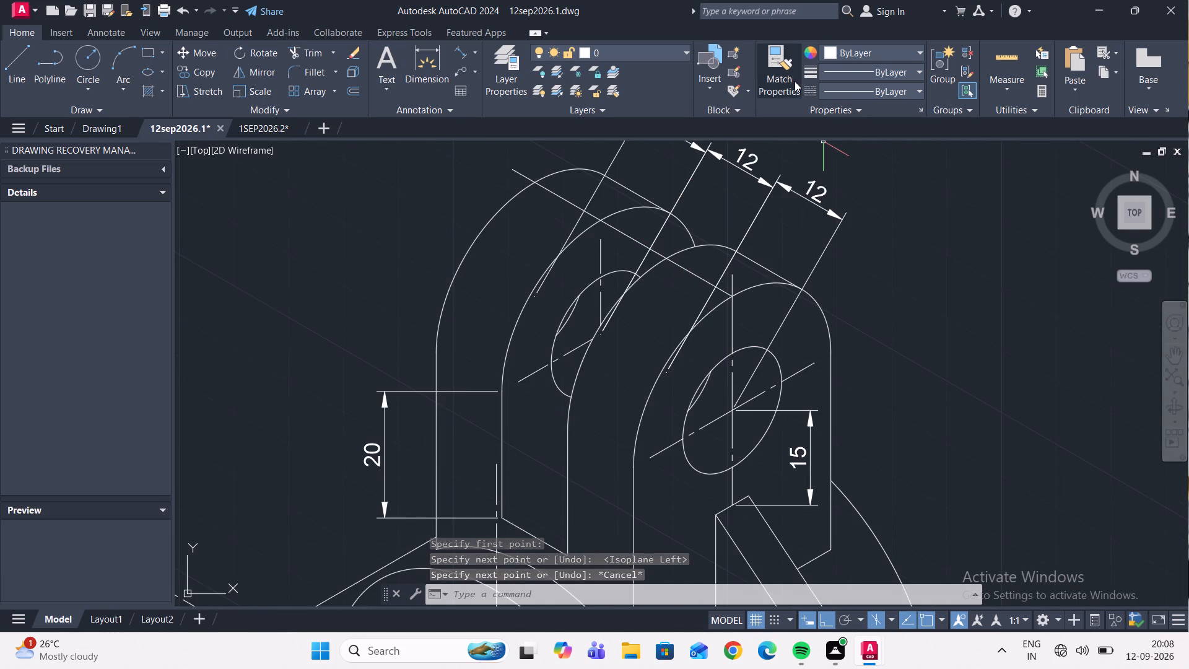
{"action": "left_click", "coordinate": [786, 84]}
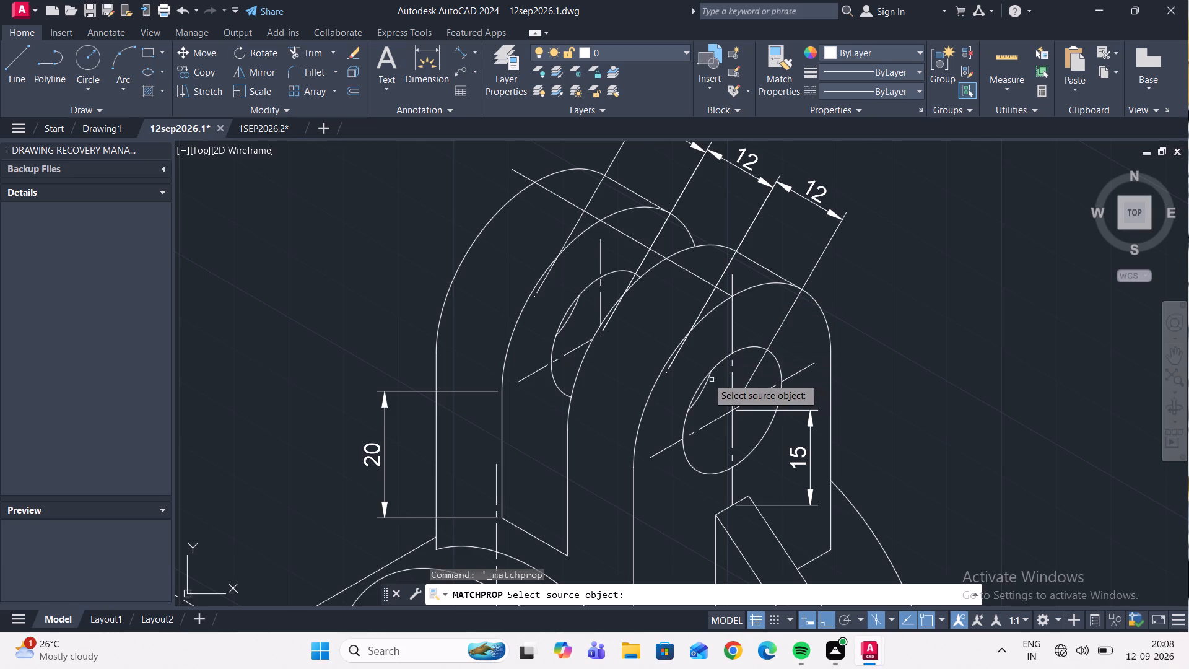
{"action": "scroll", "coordinate": [718, 324], "scroll_direction": "down", "scroll_amount": 3}
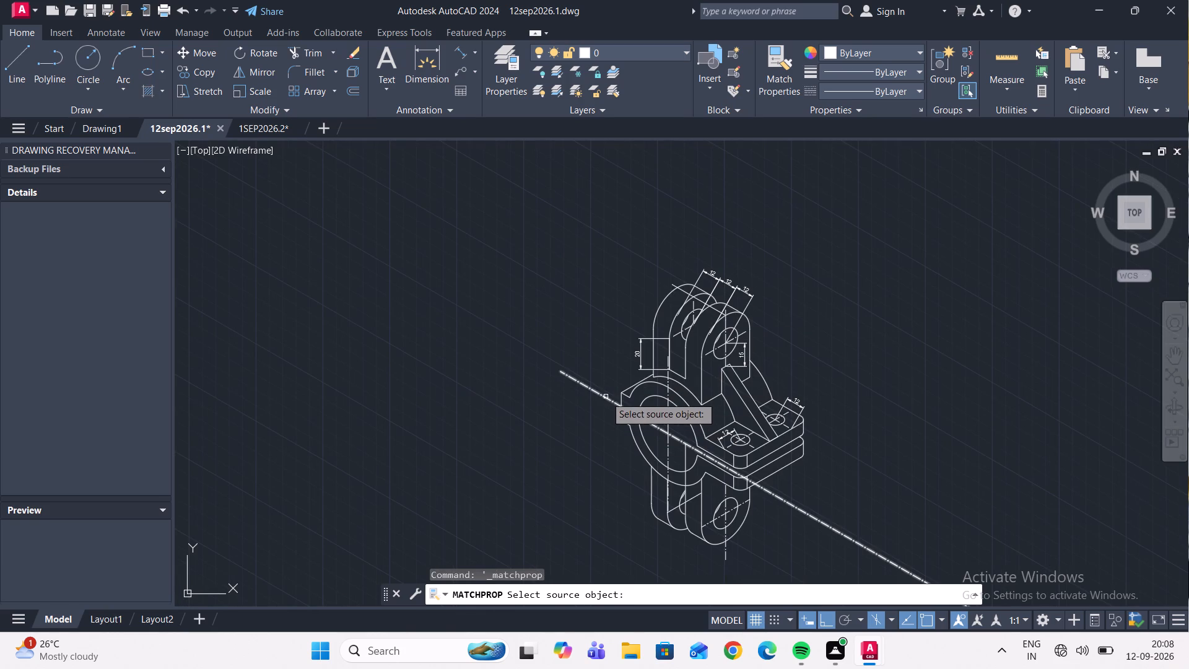
{"action": "left_click", "coordinate": [606, 396]}
{"action": "scroll", "coordinate": [687, 302], "scroll_direction": "up", "scroll_amount": 3}
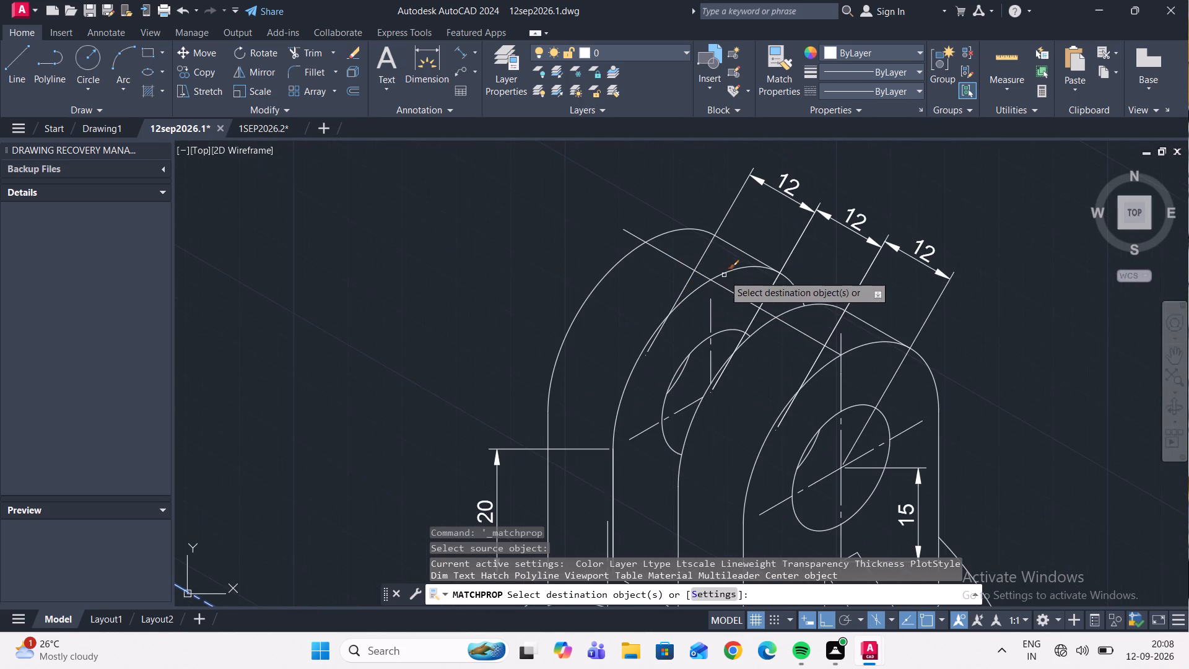
{"action": "left_click", "coordinate": [726, 291]}
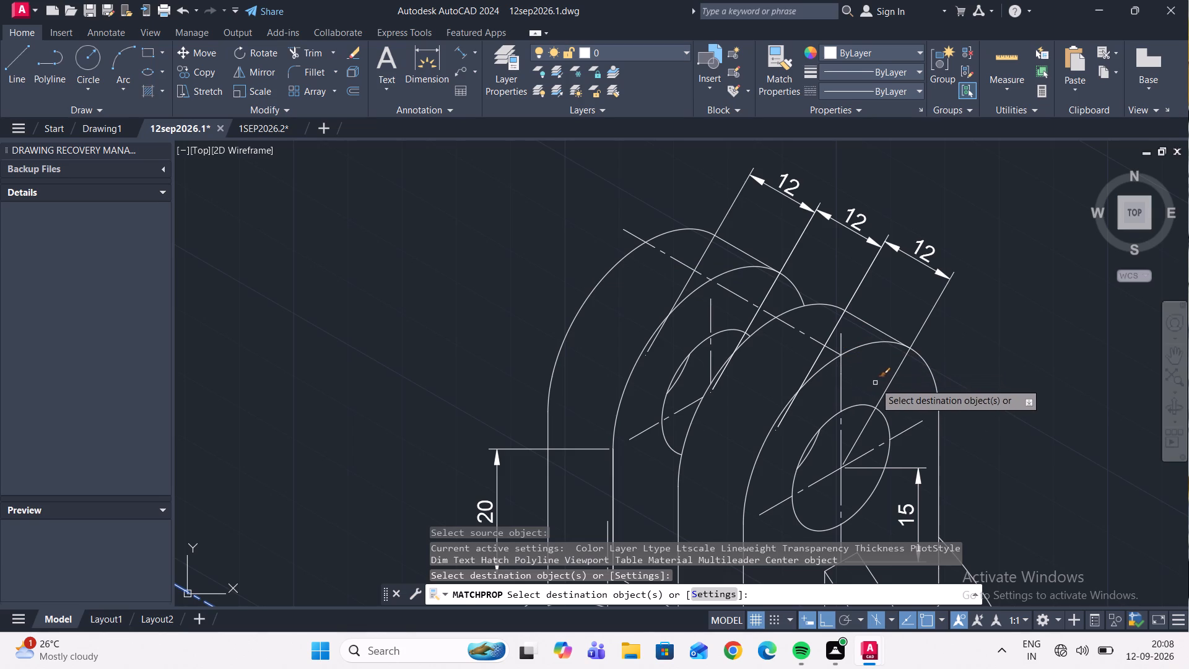
{"action": "key", "text": "Escape"}
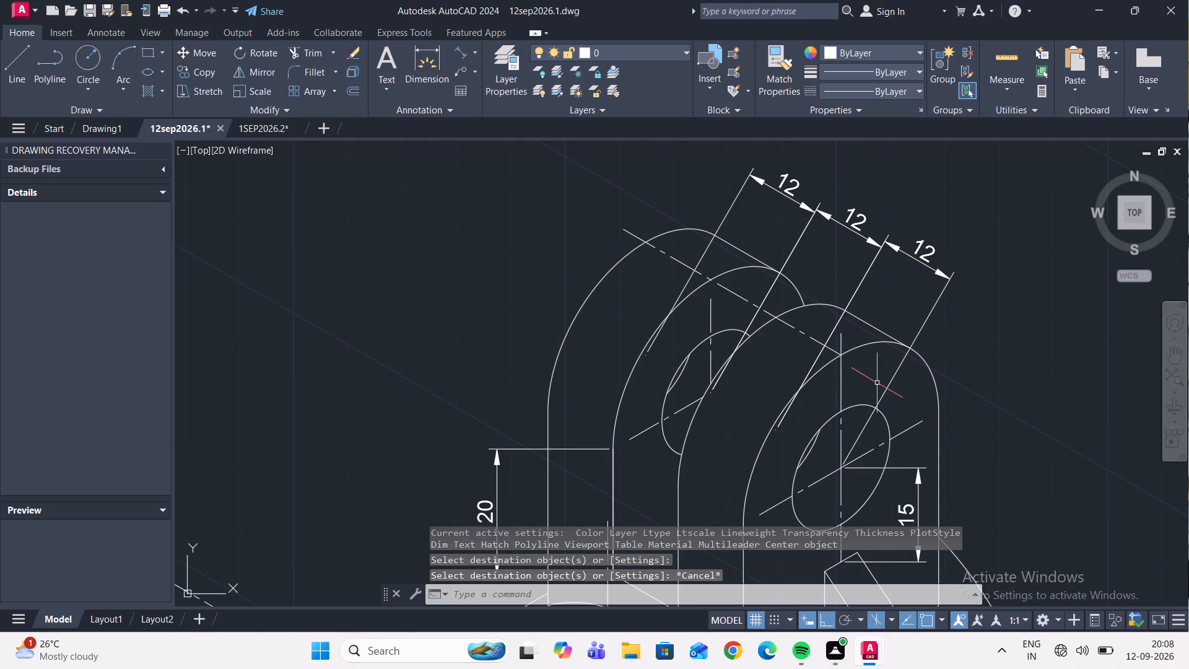
Trim the stub of the front upper lug's vertical centre line that extends above the lug's arc.
{"action": "scroll", "coordinate": [841, 384], "scroll_direction": "up", "scroll_amount": 4}
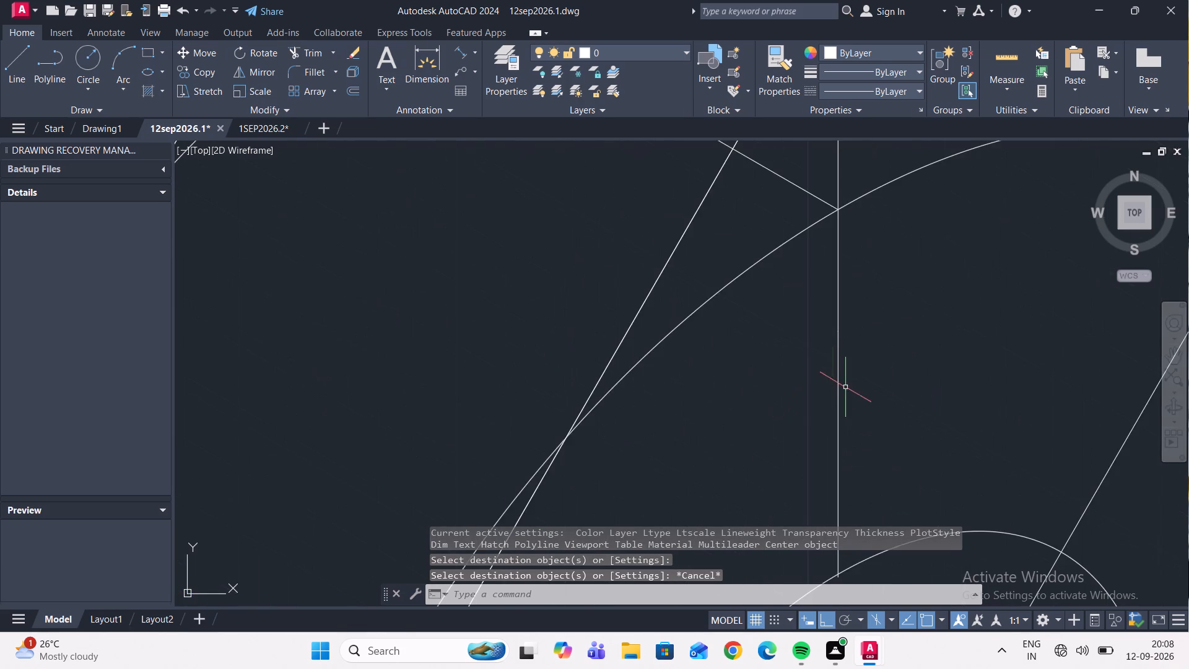
{"action": "scroll", "coordinate": [858, 400], "scroll_direction": "down", "scroll_amount": 3}
{"action": "scroll", "coordinate": [871, 357], "scroll_direction": "up", "scroll_amount": 1}
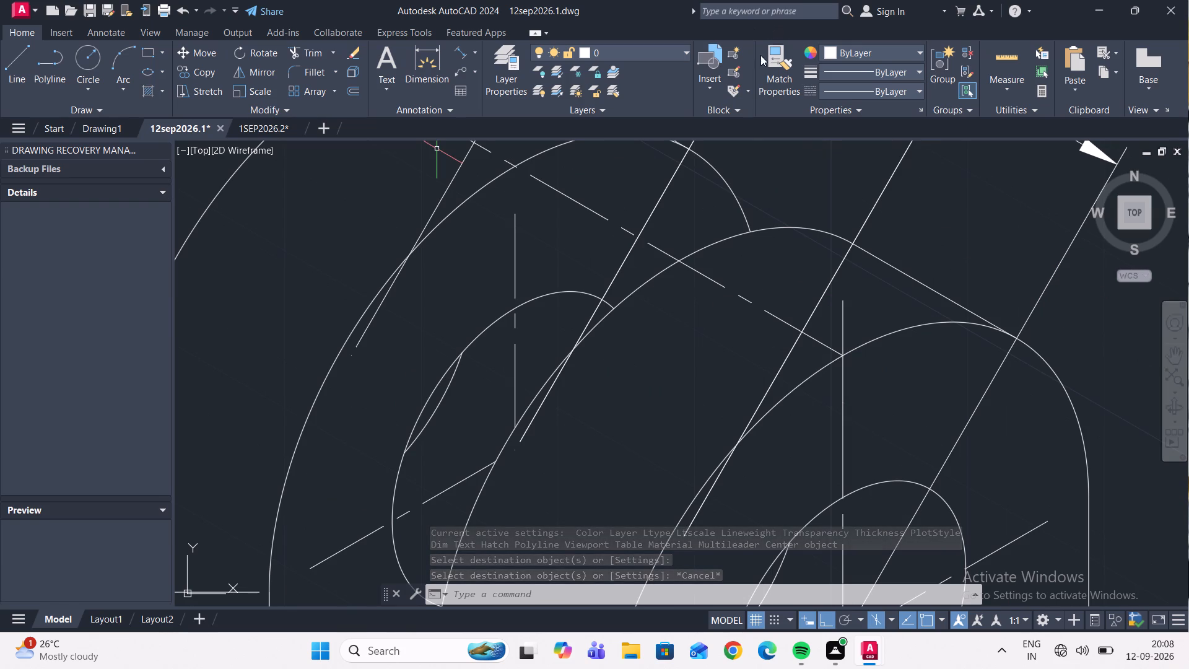
{"action": "left_click", "coordinate": [319, 53]}
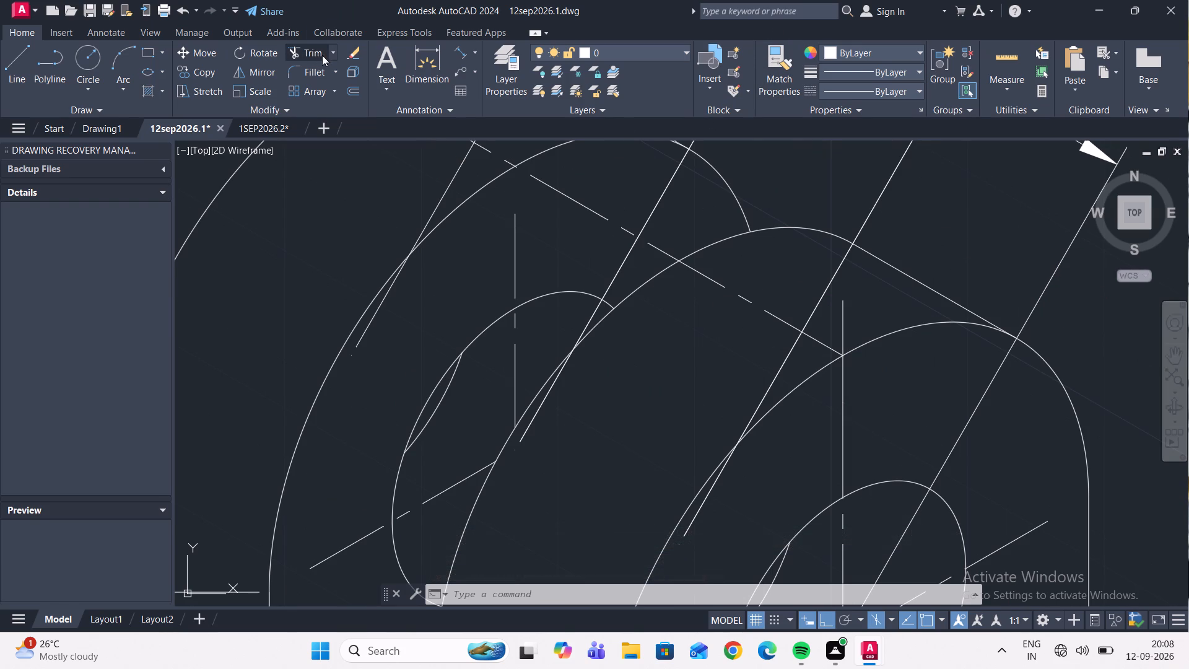
{"action": "left_click", "coordinate": [844, 305]}
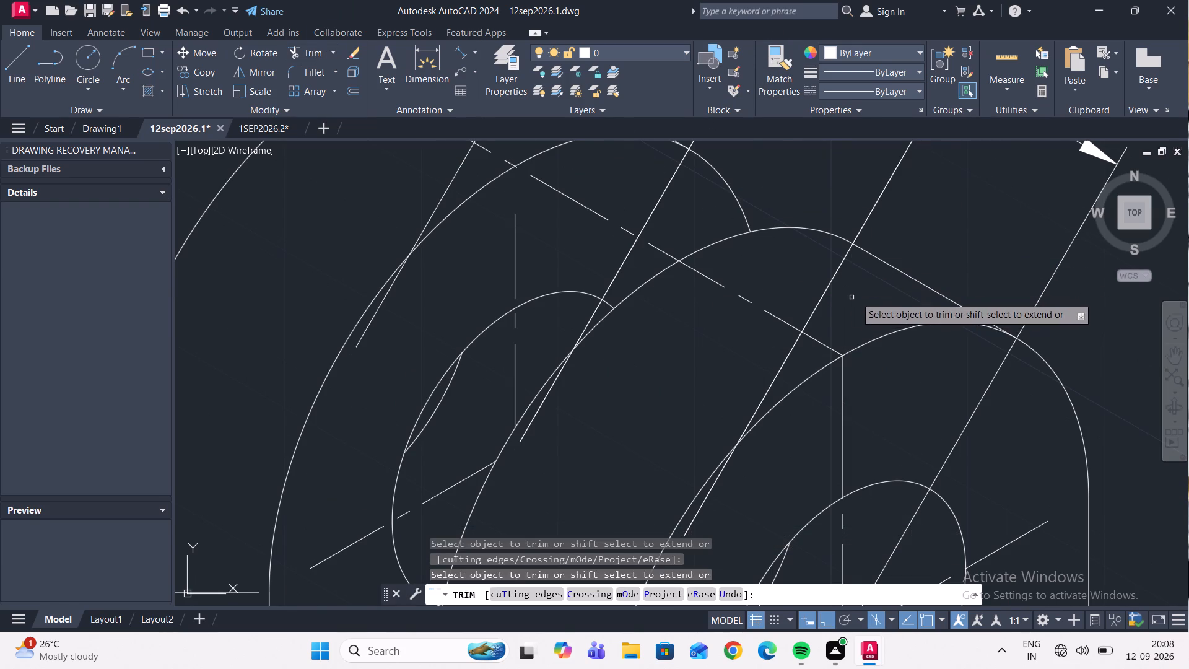
{"action": "scroll", "coordinate": [868, 295], "scroll_direction": "down", "scroll_amount": 3}
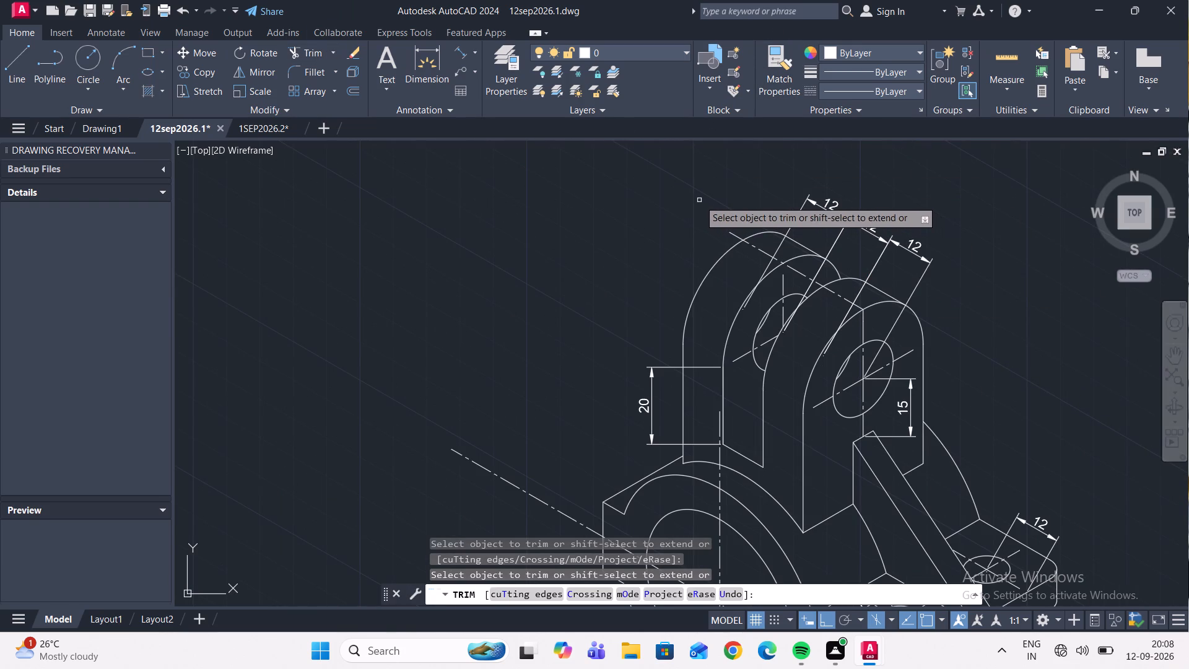
{"action": "scroll", "coordinate": [713, 195], "scroll_direction": "up", "scroll_amount": 1}
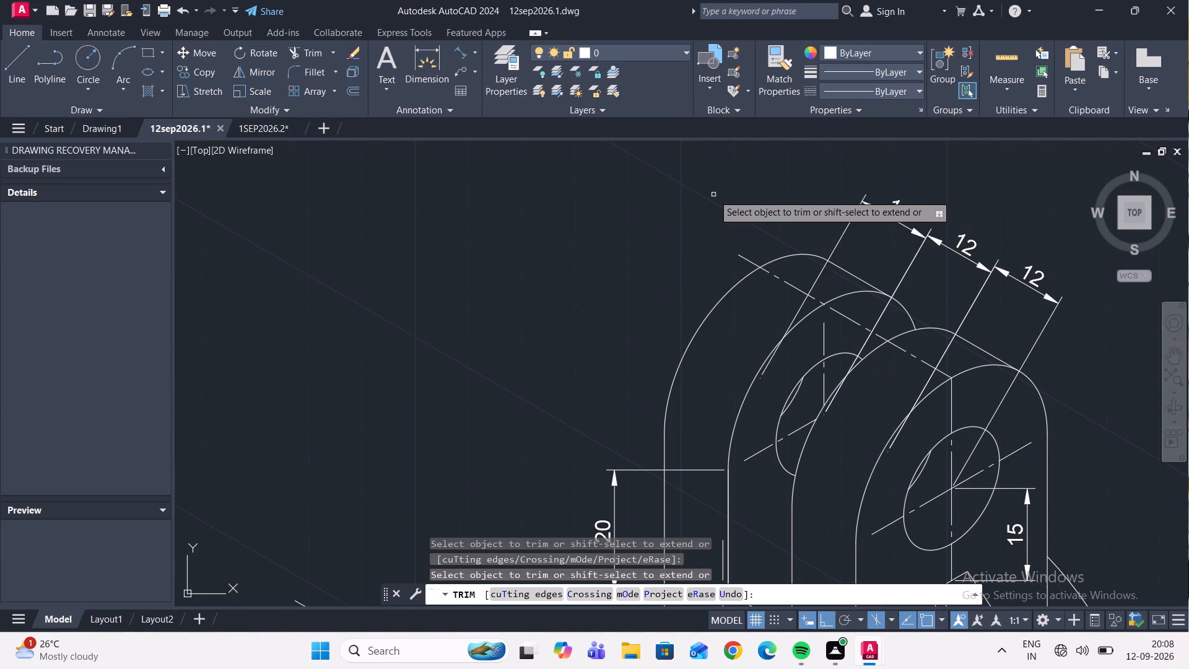
{"action": "key", "text": "Escape"}
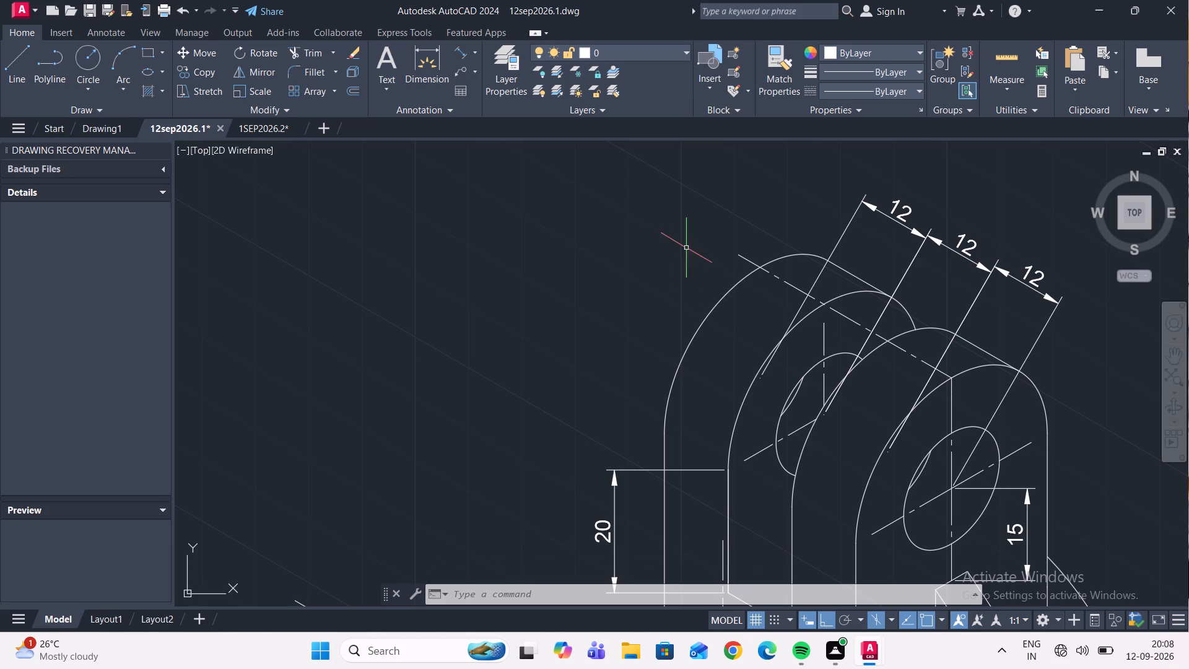
Examine the upper lugs with their centre lines and dimensions, and the bracket as a whole.
{"action": "scroll", "coordinate": [881, 294], "scroll_direction": "up", "scroll_amount": 1}
{"action": "scroll", "coordinate": [884, 246], "scroll_direction": "down", "scroll_amount": 2}
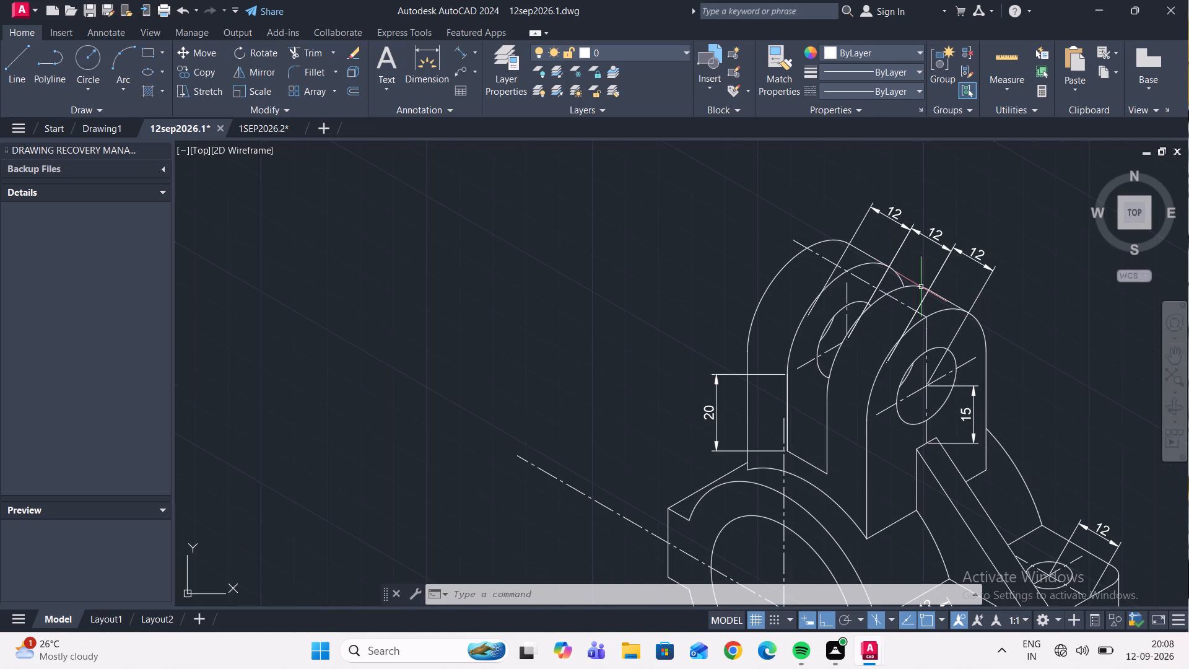
{"action": "middle_click_drag", "start_coordinate": [922, 261], "coordinate": [869, 261]}
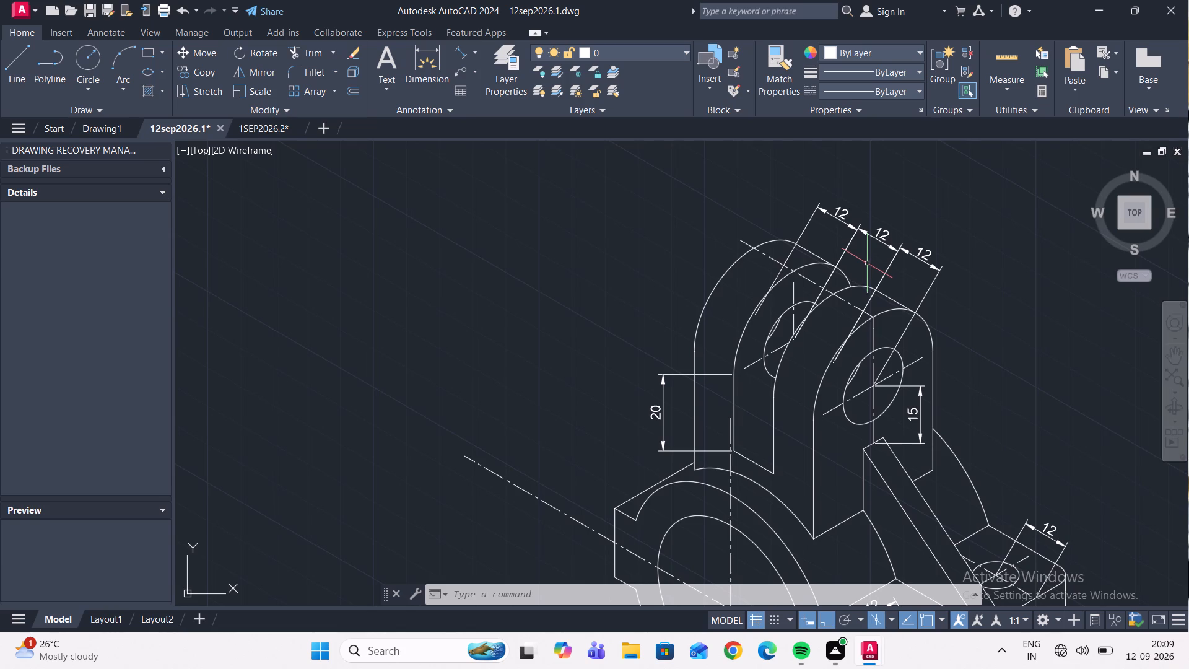
{"action": "scroll", "coordinate": [855, 255], "scroll_direction": "up", "scroll_amount": 2}
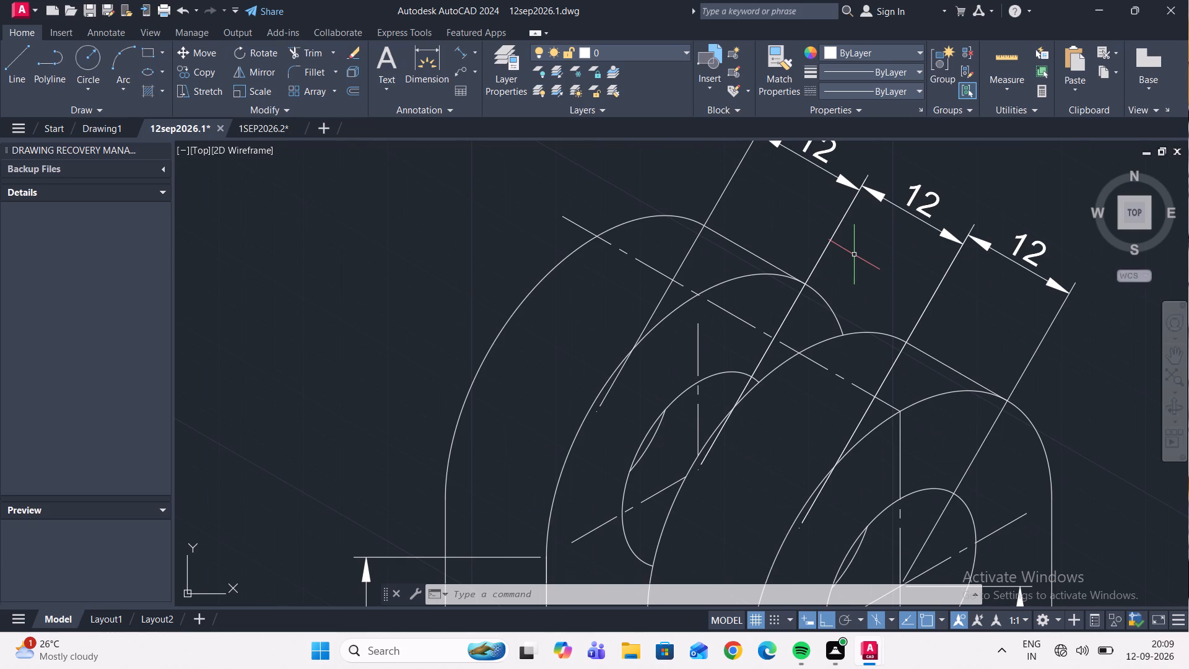
{"action": "scroll", "coordinate": [861, 255], "scroll_direction": "down", "scroll_amount": 2}
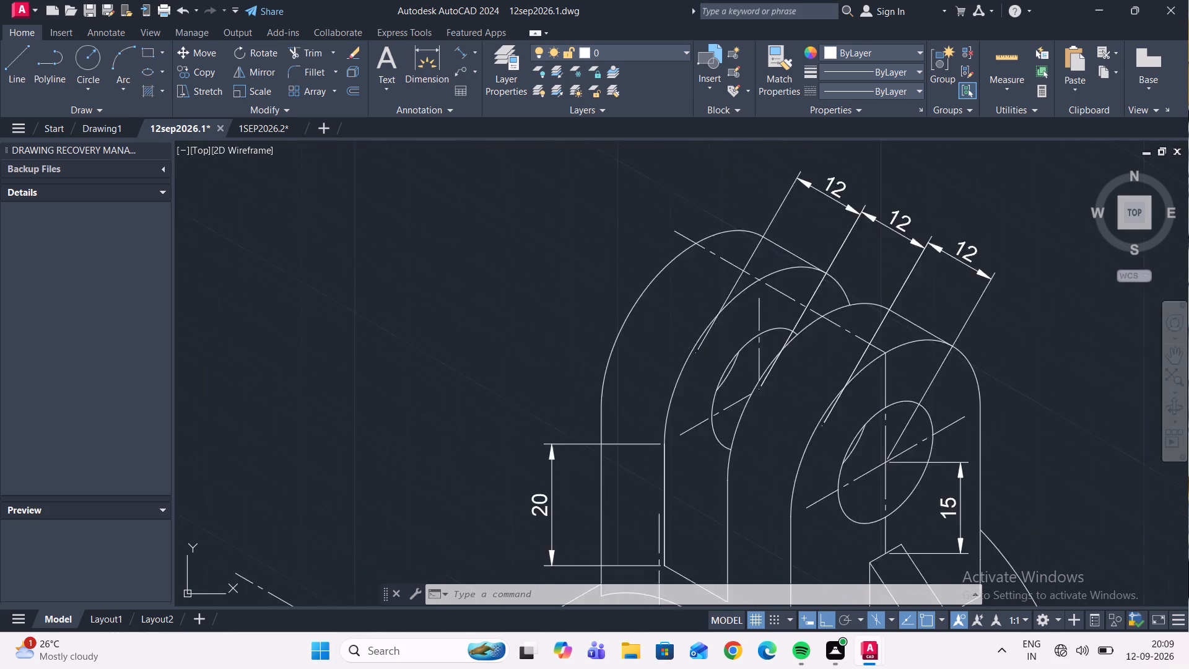
{"action": "scroll", "coordinate": [861, 255], "scroll_direction": "down", "scroll_amount": 1}
{"action": "middle_click_drag", "start_coordinate": [849, 259], "coordinate": [735, 227]}
{"action": "scroll", "coordinate": [735, 227], "scroll_direction": "up", "scroll_amount": 1}
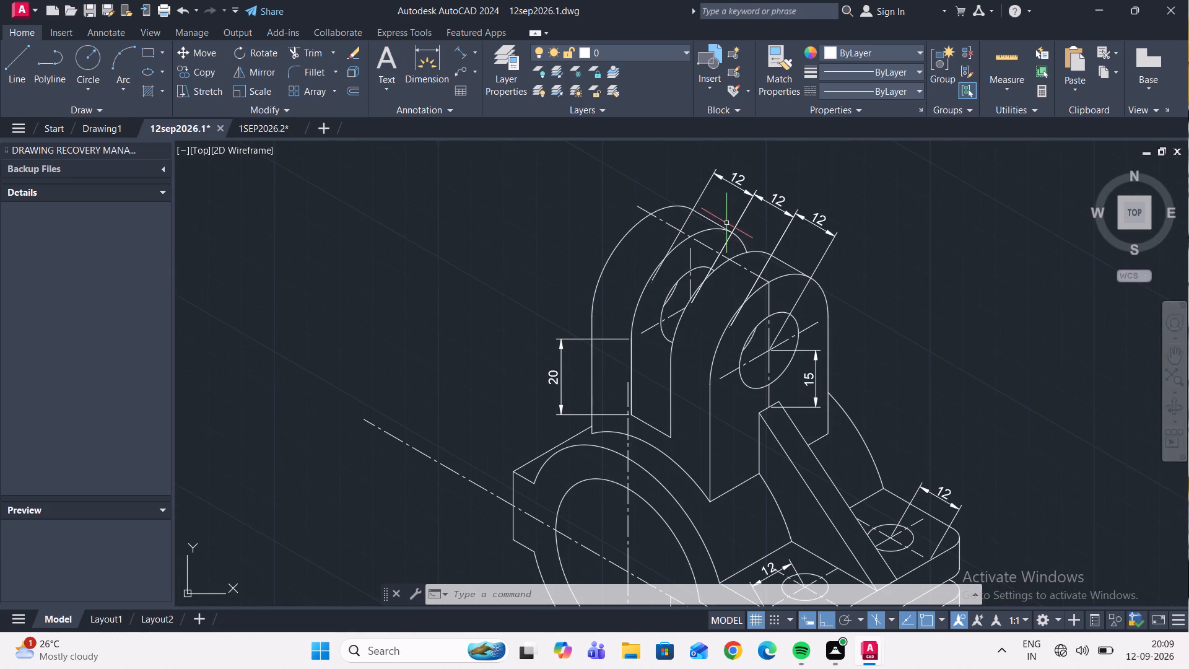
{"action": "scroll", "coordinate": [747, 228], "scroll_direction": "up", "scroll_amount": 1}
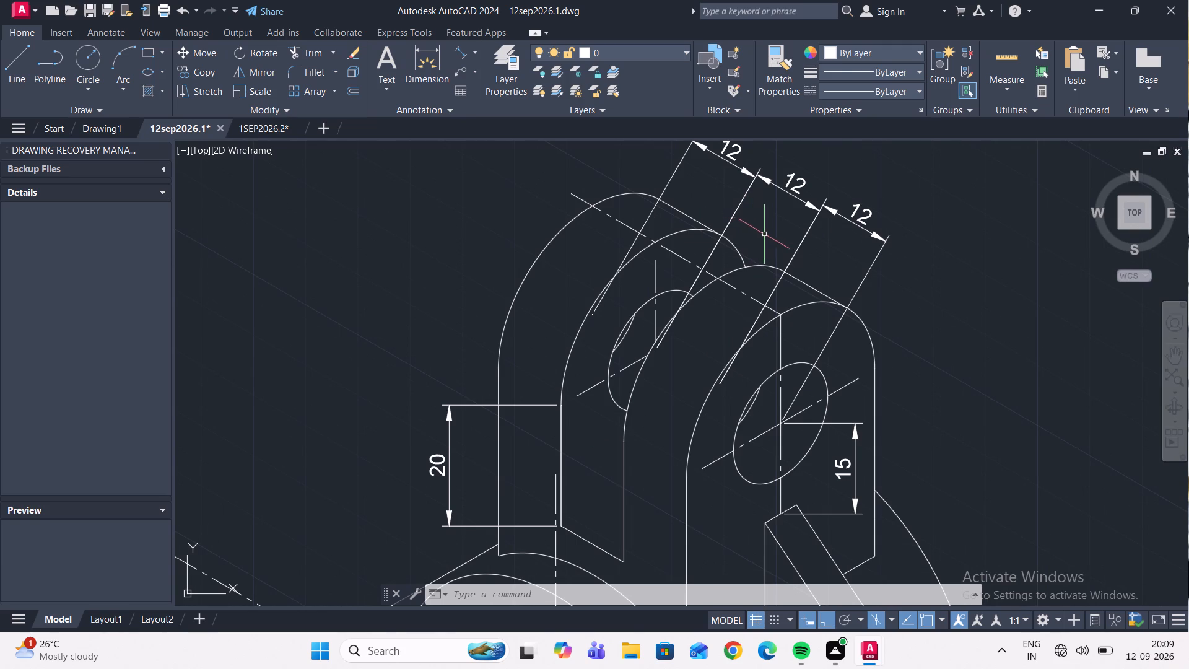
{"action": "middle_click_drag", "start_coordinate": [880, 308], "coordinate": [837, 314]}
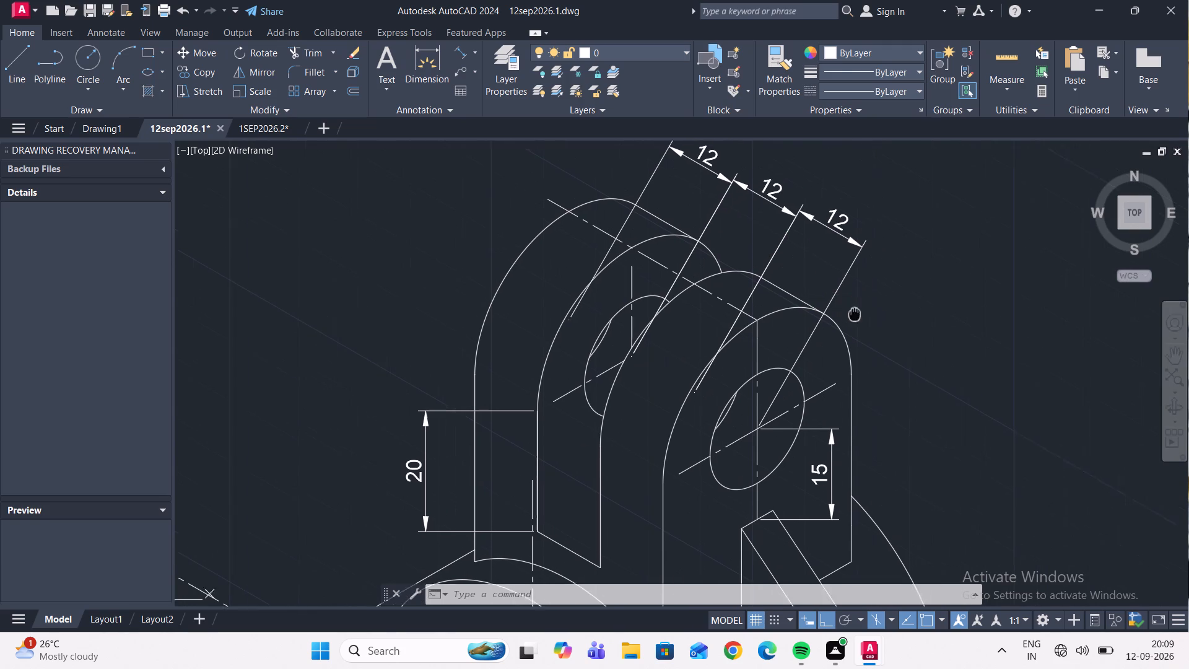
{"action": "middle_click_drag", "start_coordinate": [837, 314], "coordinate": [796, 306]}
{"action": "middle_click_drag", "start_coordinate": [598, 331], "coordinate": [583, 227]}
{"action": "scroll", "coordinate": [651, 372], "scroll_direction": "down", "scroll_amount": 2}
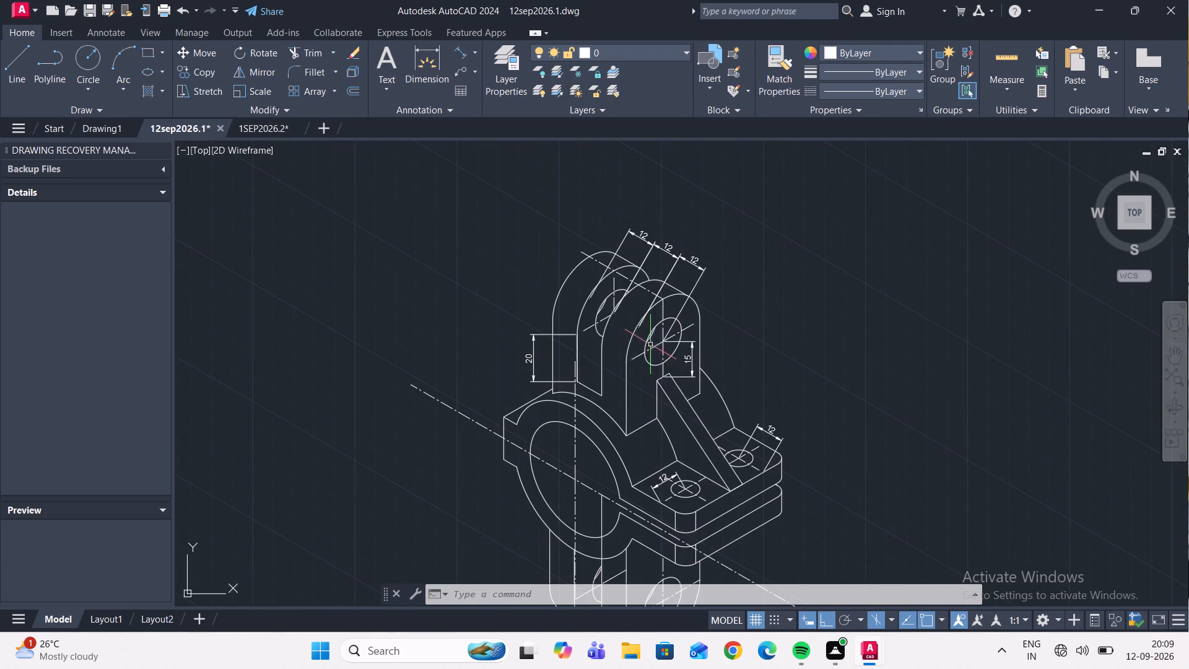
{"action": "middle_click_drag", "start_coordinate": [713, 441], "coordinate": [677, 381]}
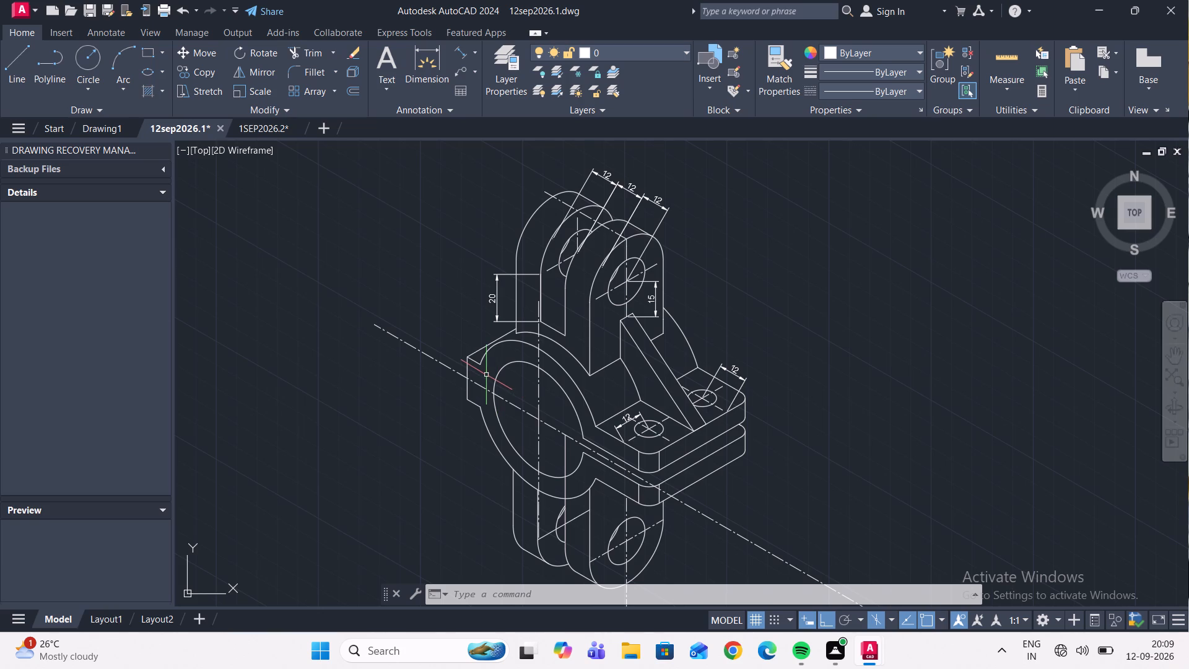
{"action": "scroll", "coordinate": [541, 457], "scroll_direction": "down", "scroll_amount": 1}
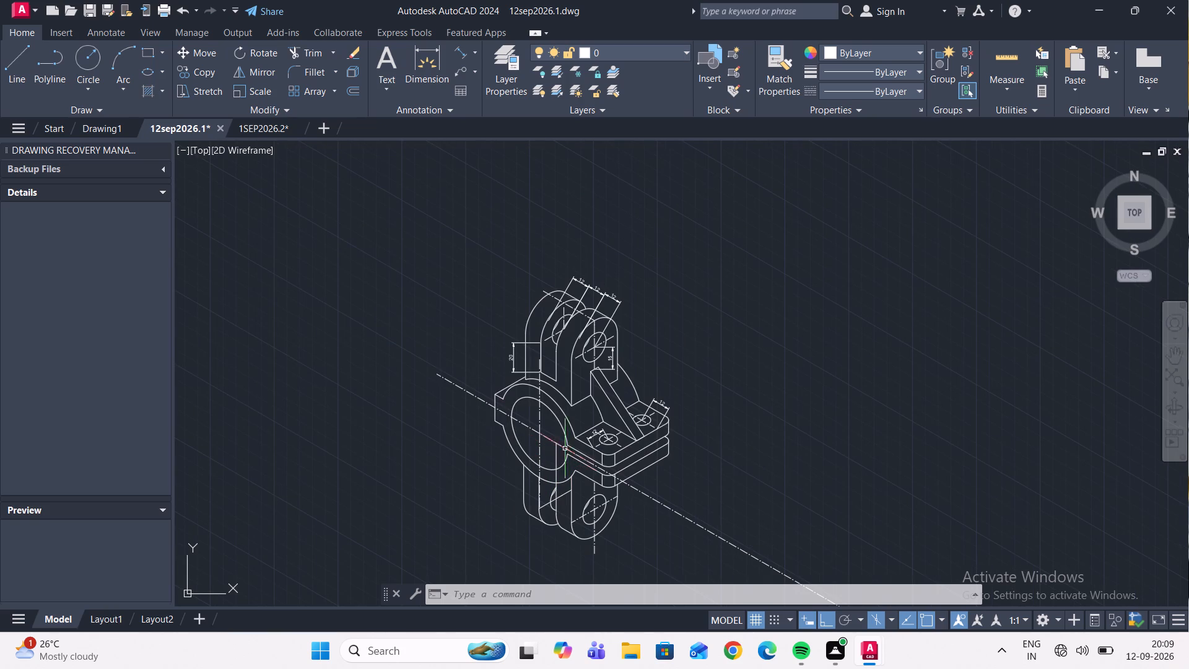
Shorten the outer end of the long 150° centre line beside the large ring, using a temporary vertical cutting line and removing it.
{"action": "left_click", "coordinate": [9, 69]}
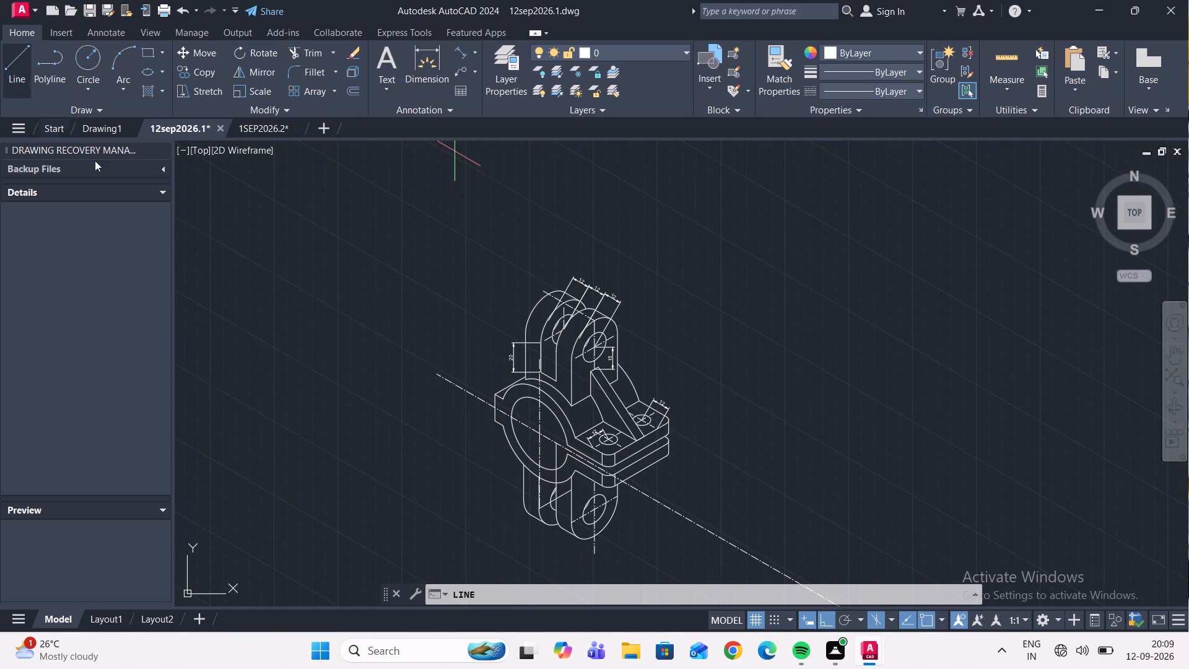
{"action": "scroll", "coordinate": [476, 401], "scroll_direction": "up", "scroll_amount": 2}
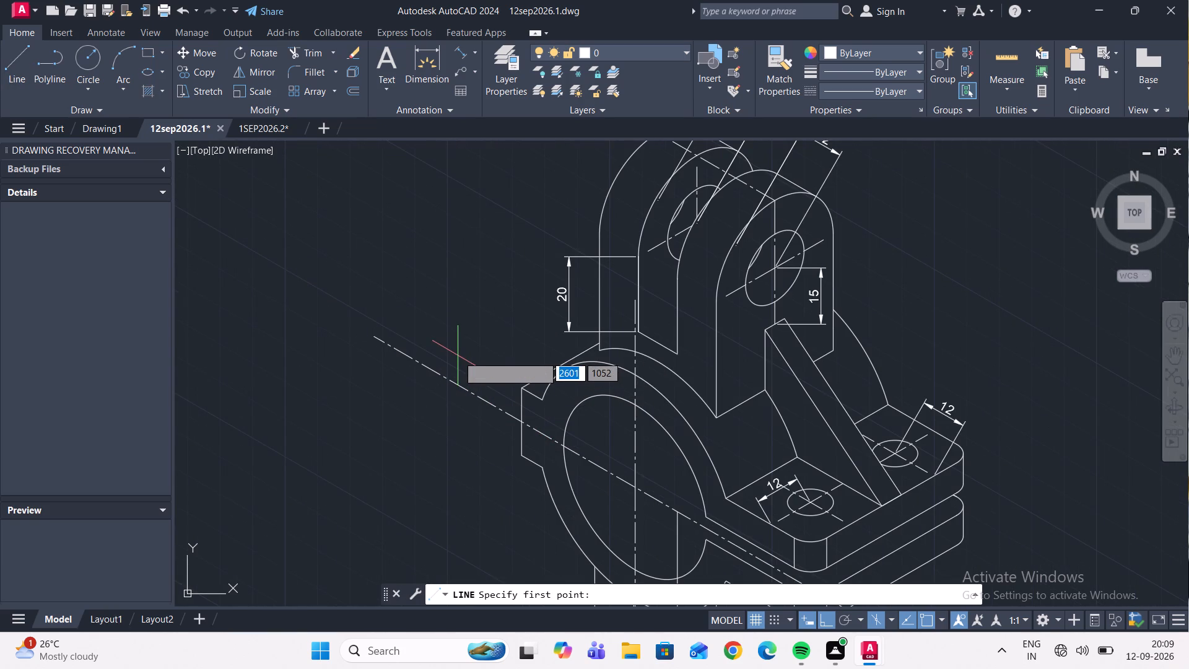
{"action": "left_click", "coordinate": [464, 339]}
{"action": "left_click", "coordinate": [433, 476]}
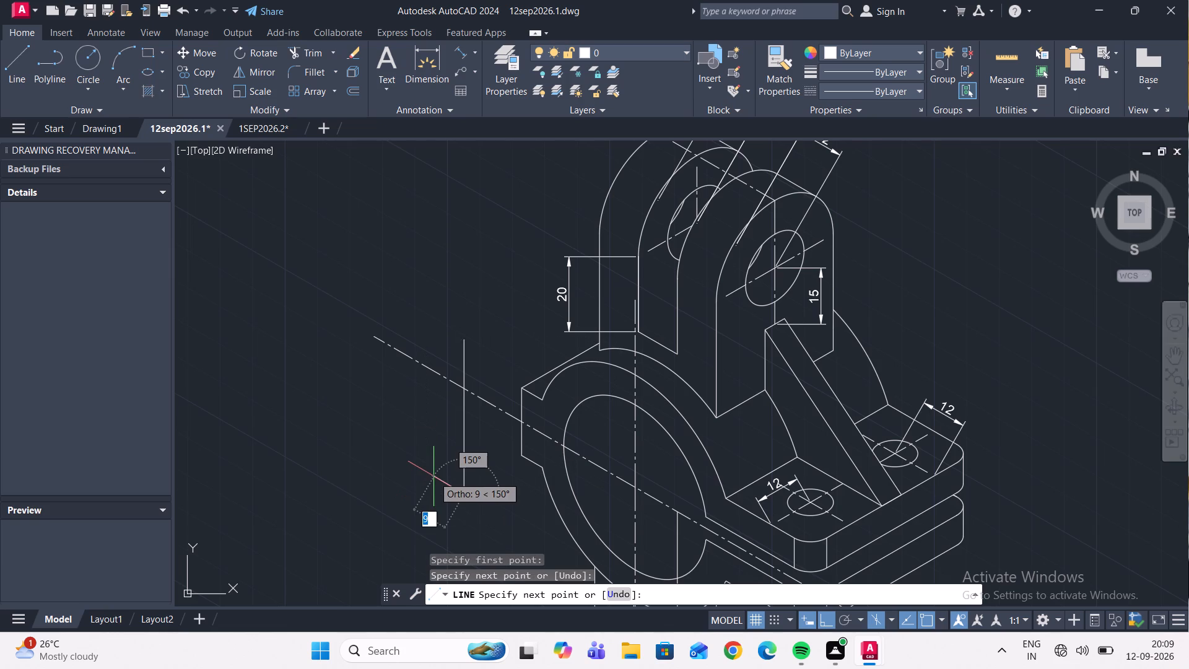
{"action": "key", "text": "Escape"}
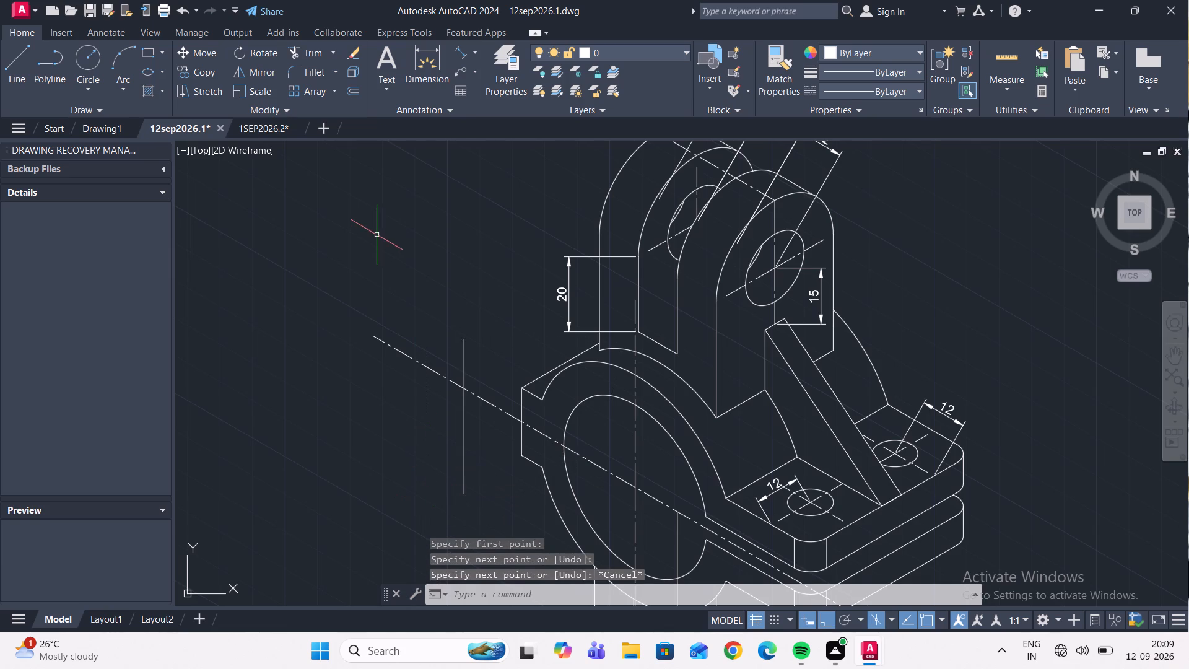
{"action": "left_click", "coordinate": [303, 51]}
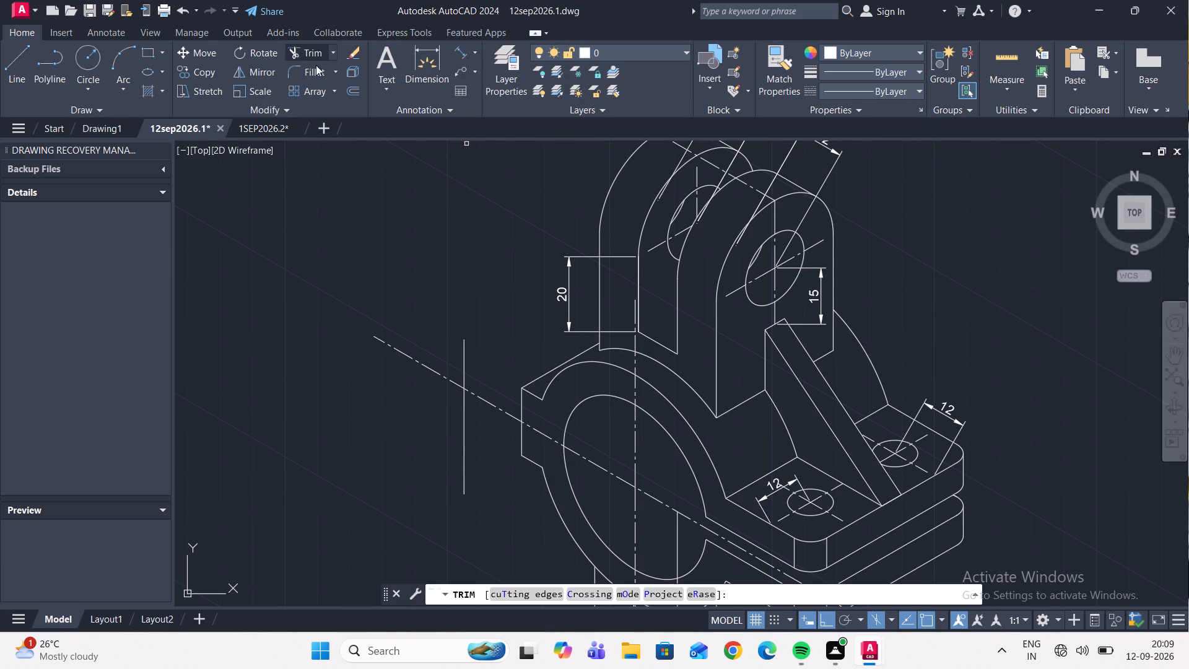
{"action": "left_click", "coordinate": [437, 375]}
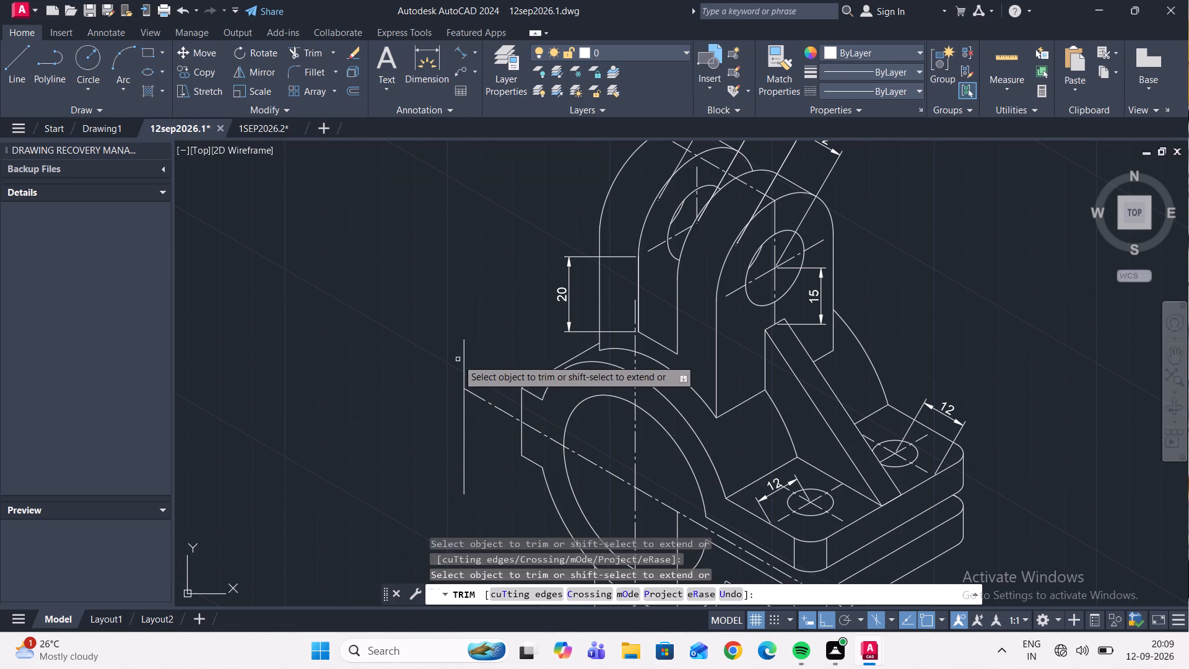
{"action": "left_click", "coordinate": [464, 356]}
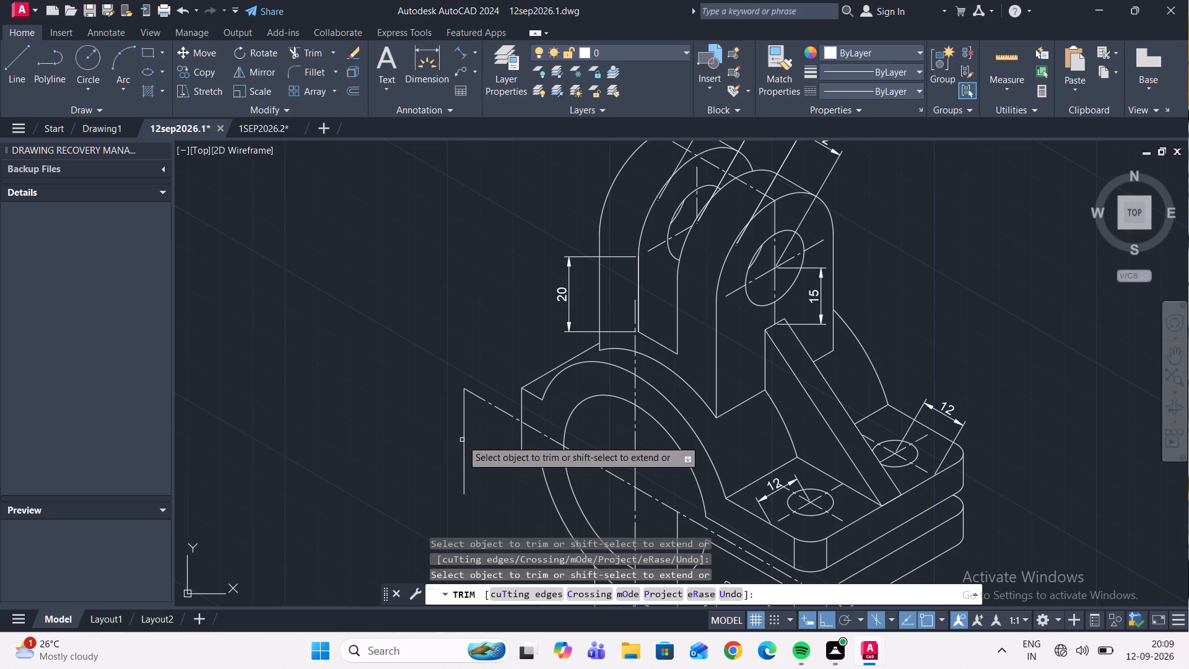
{"action": "left_click", "coordinate": [464, 440]}
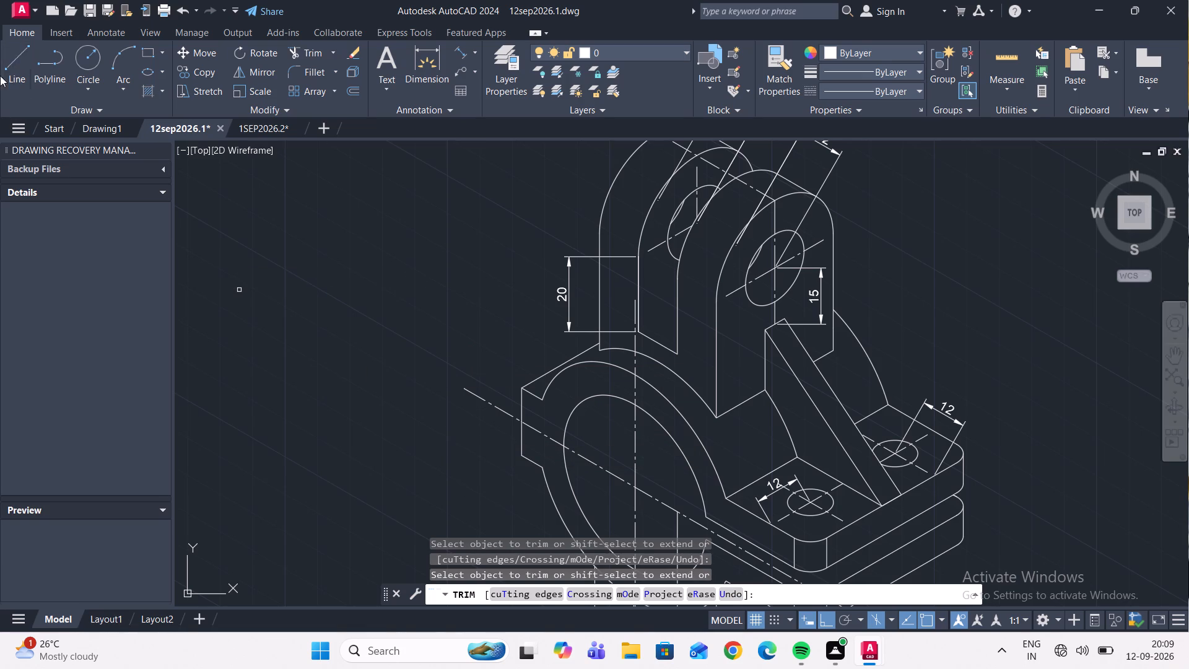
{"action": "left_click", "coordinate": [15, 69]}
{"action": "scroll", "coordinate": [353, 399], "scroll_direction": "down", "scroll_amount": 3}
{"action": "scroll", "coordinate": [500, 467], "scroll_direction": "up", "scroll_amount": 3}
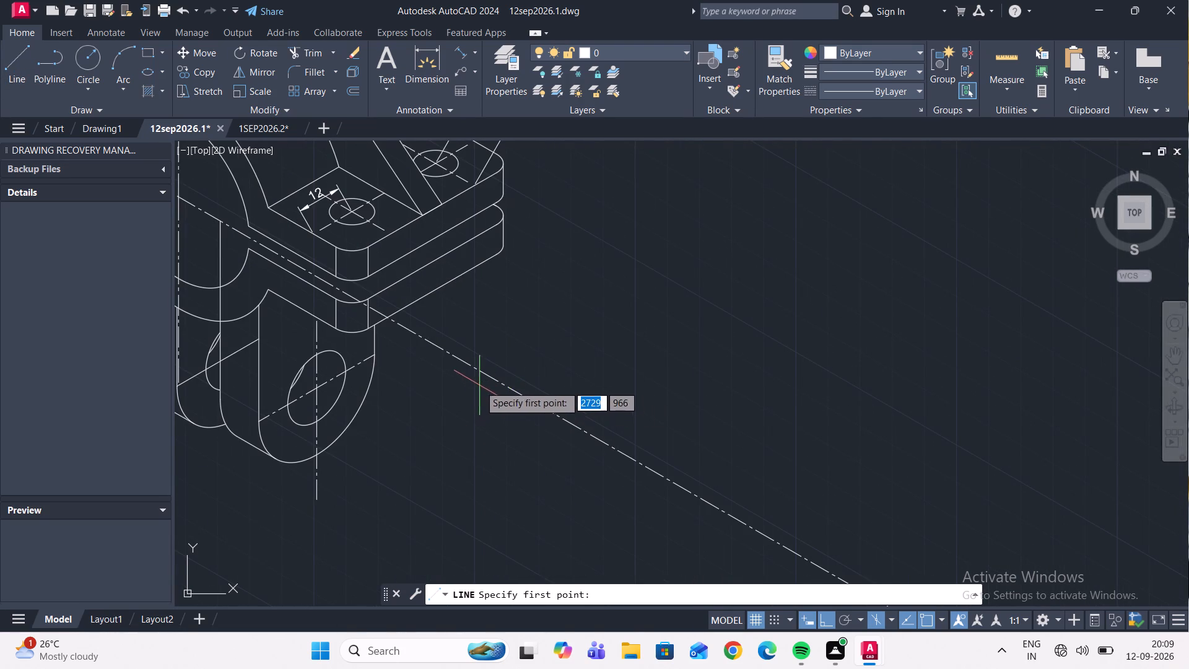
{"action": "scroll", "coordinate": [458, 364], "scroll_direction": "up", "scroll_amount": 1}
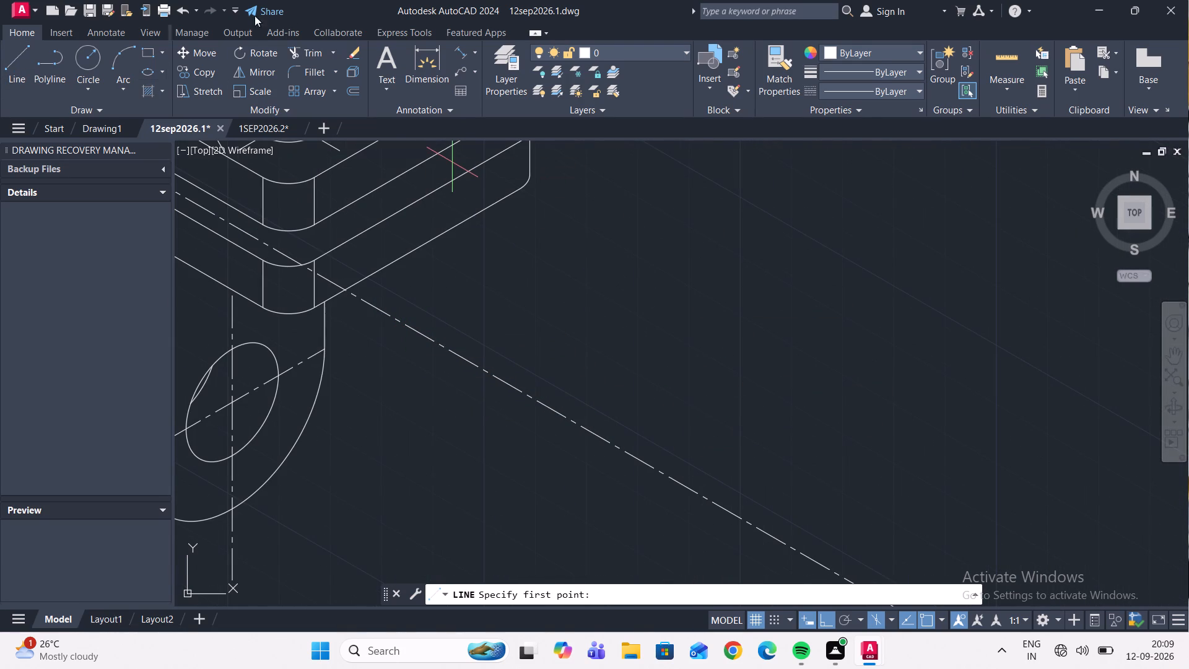
Trim the overlong outer end of the long 150° centre line where it runs past the front corner of the base flange.
{"action": "left_click", "coordinate": [318, 55]}
{"action": "scroll", "coordinate": [326, 269], "scroll_direction": "up", "scroll_amount": 1}
{"action": "left_click", "coordinate": [328, 286]}
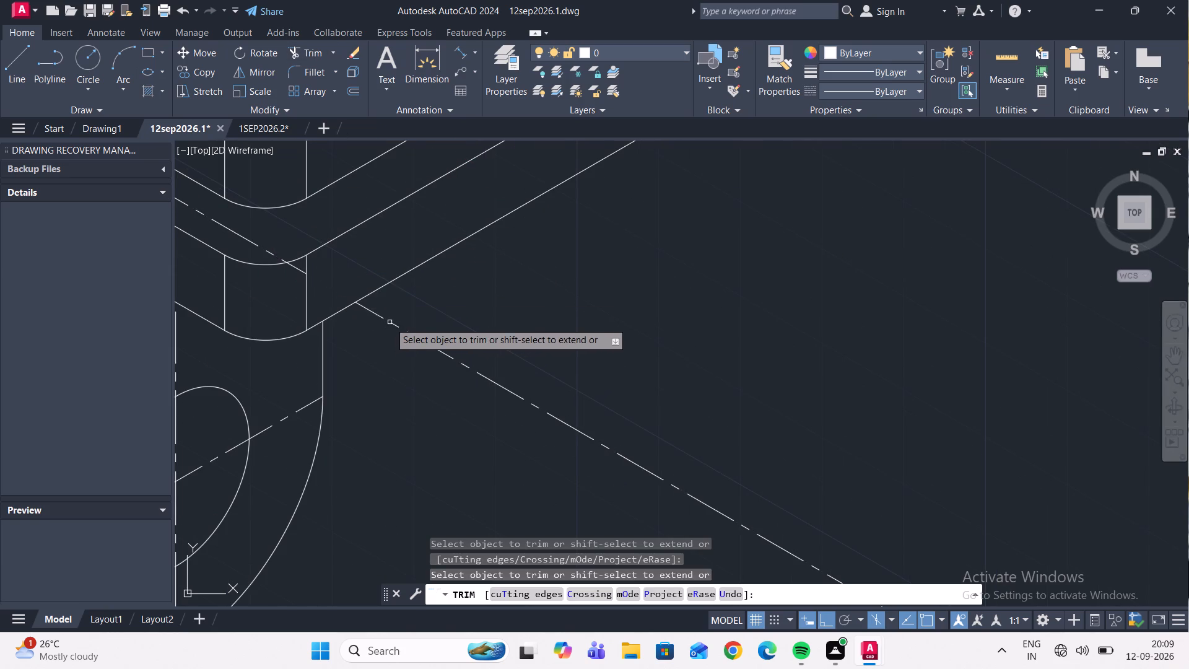
{"action": "left_click", "coordinate": [391, 322]}
{"action": "scroll", "coordinate": [417, 318], "scroll_direction": "down", "scroll_amount": 4}
{"action": "scroll", "coordinate": [461, 346], "scroll_direction": "down", "scroll_amount": 2}
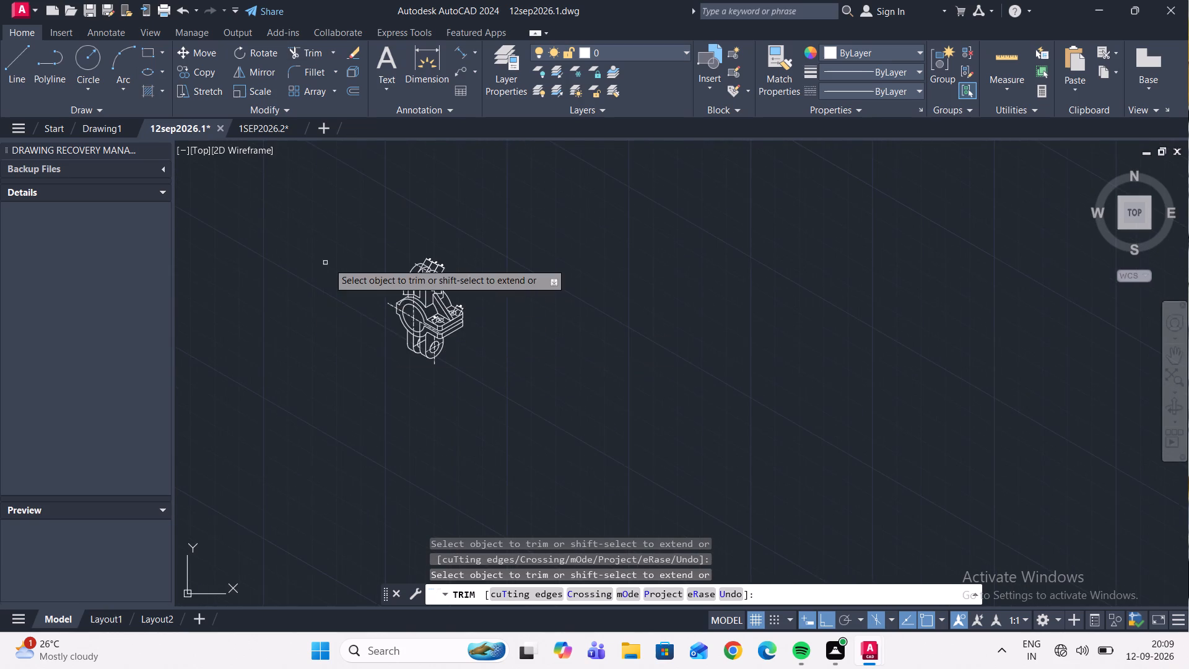
{"action": "scroll", "coordinate": [347, 268], "scroll_direction": "up", "scroll_amount": 3}
{"action": "scroll", "coordinate": [399, 351], "scroll_direction": "down", "scroll_amount": 3}
{"action": "scroll", "coordinate": [407, 411], "scroll_direction": "up", "scroll_amount": 2}
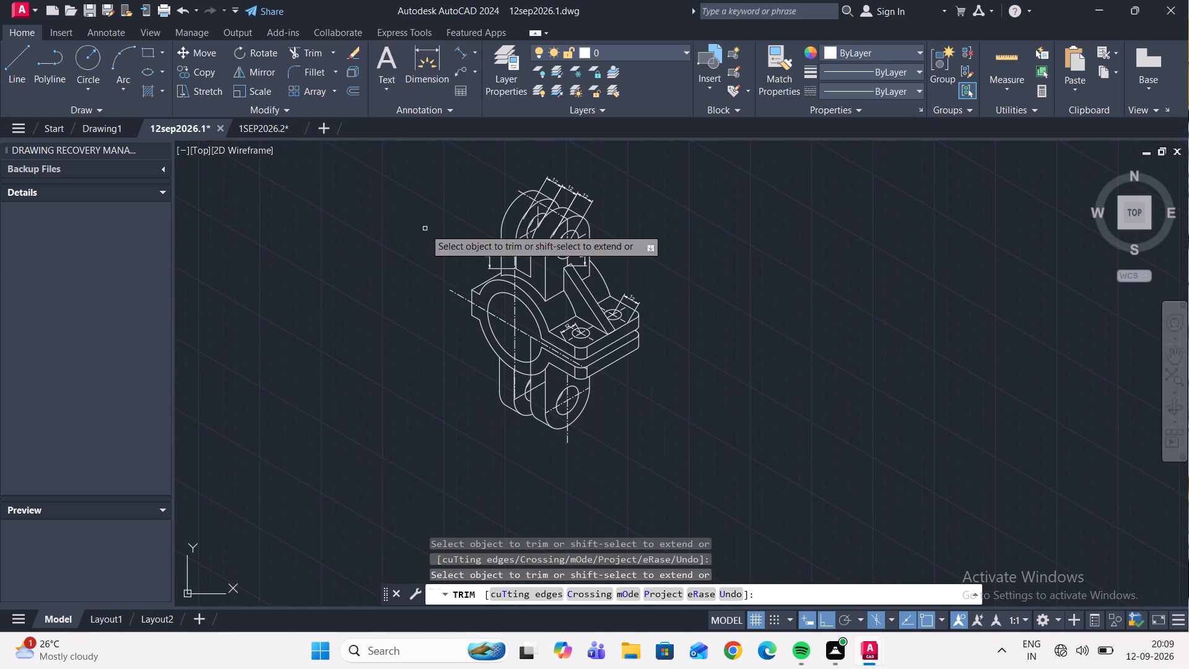
{"action": "scroll", "coordinate": [440, 258], "scroll_direction": "up", "scroll_amount": 1}
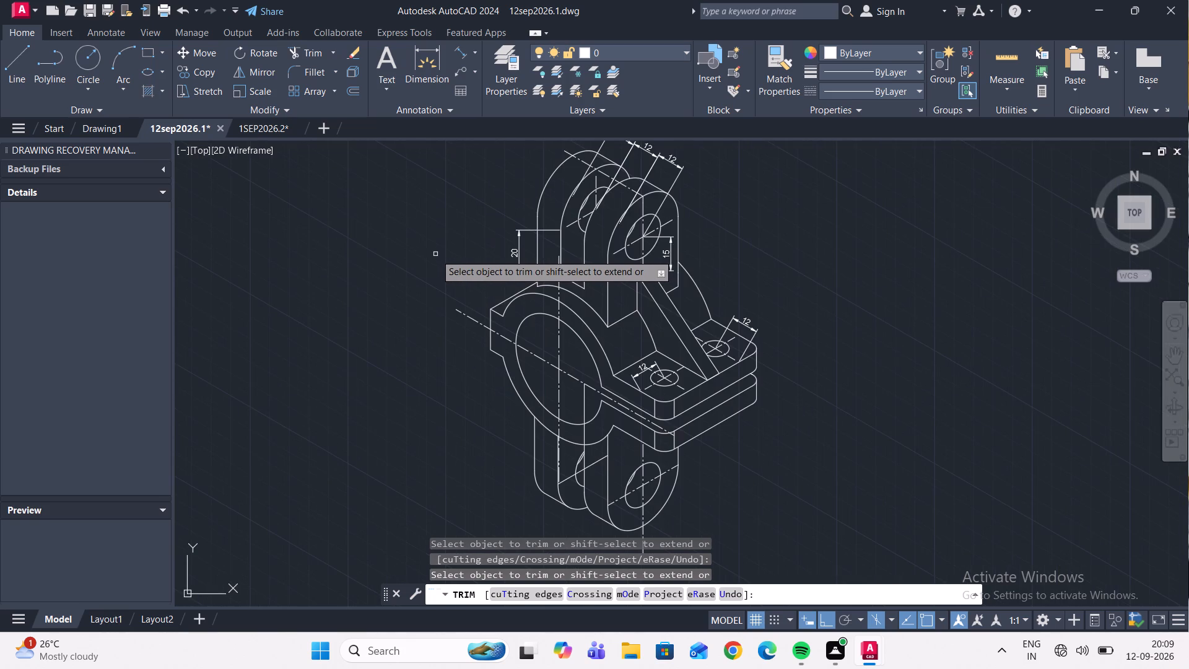
{"action": "key", "text": "Escape"}
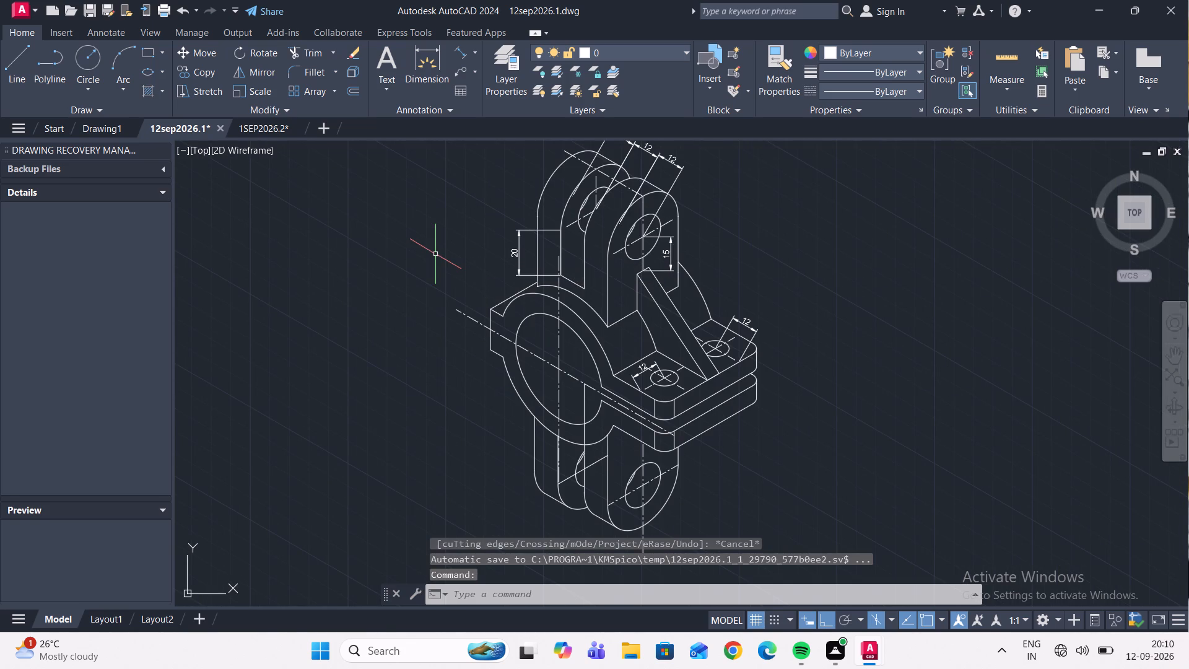
Draw a 30° line from the upper lug's bottom corner beside the 20 dimension, trimming it at the next vertical lug edge.
{"action": "scroll", "coordinate": [549, 265], "scroll_direction": "up", "scroll_amount": 2}
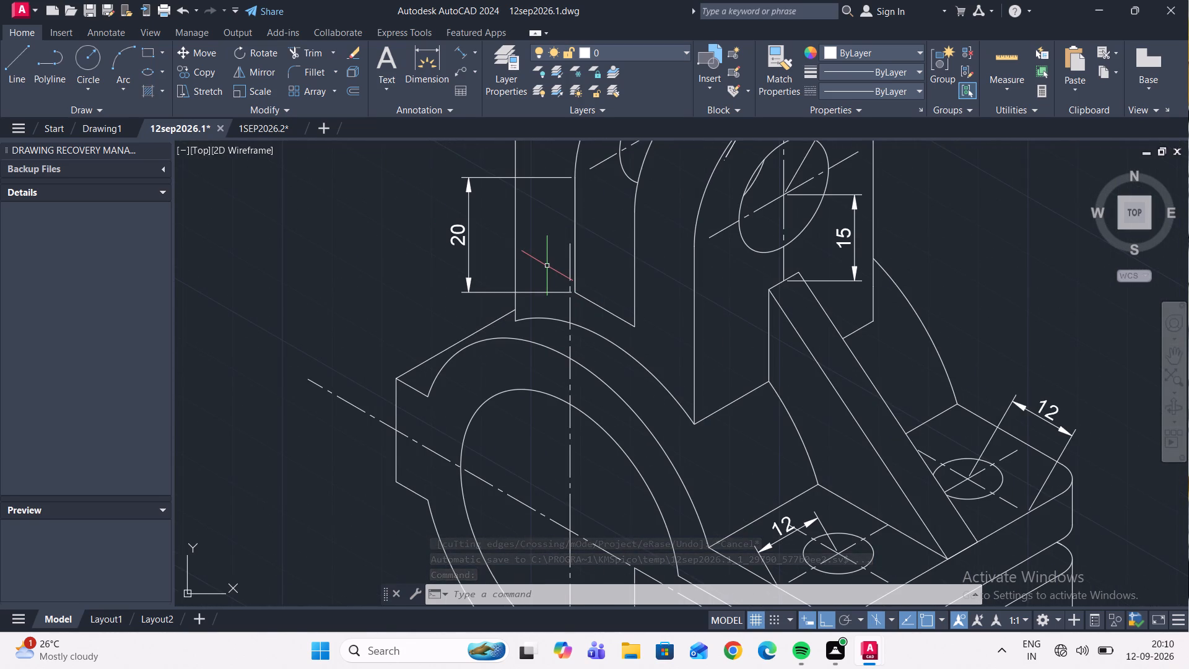
{"action": "left_click", "coordinate": [9, 50]}
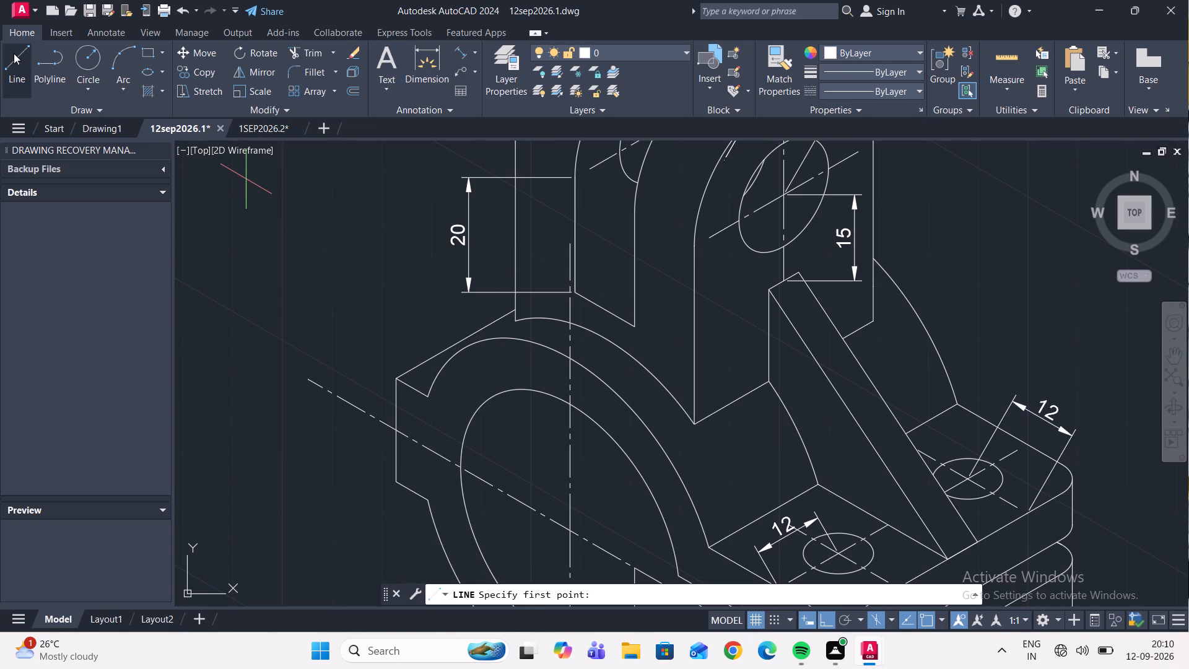
{"action": "scroll", "coordinate": [608, 319], "scroll_direction": "up", "scroll_amount": 1}
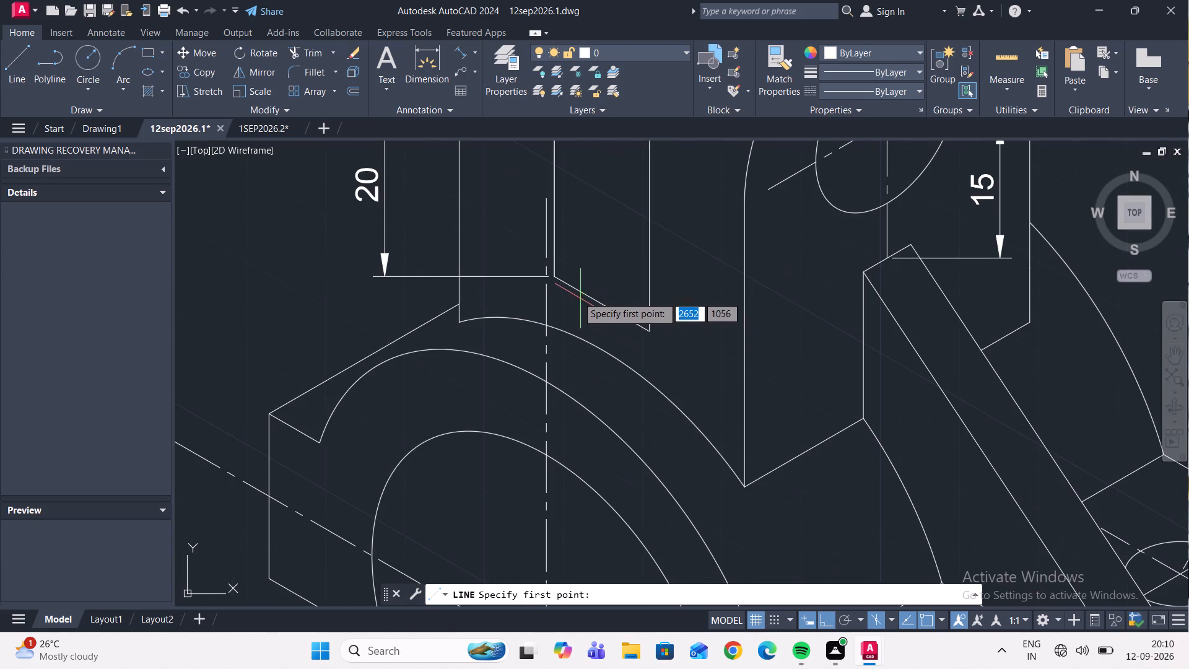
{"action": "left_click", "coordinate": [555, 278]}
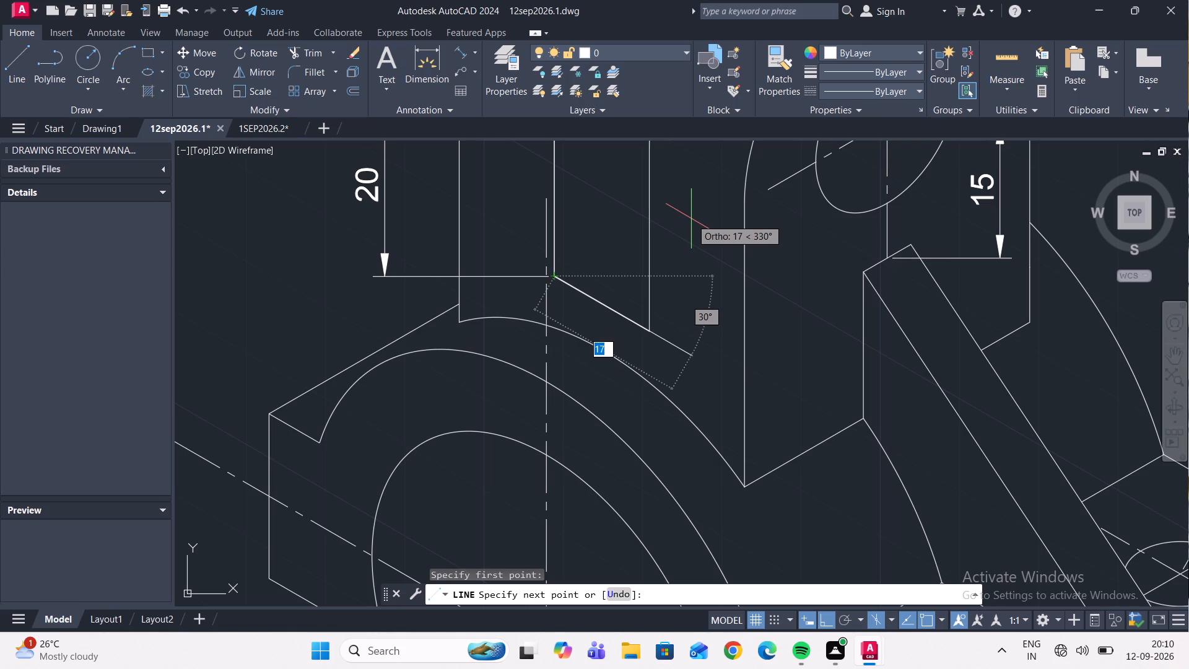
{"action": "key", "text": "F5"}
{"action": "scroll", "coordinate": [666, 209], "scroll_direction": "up", "scroll_amount": 2}
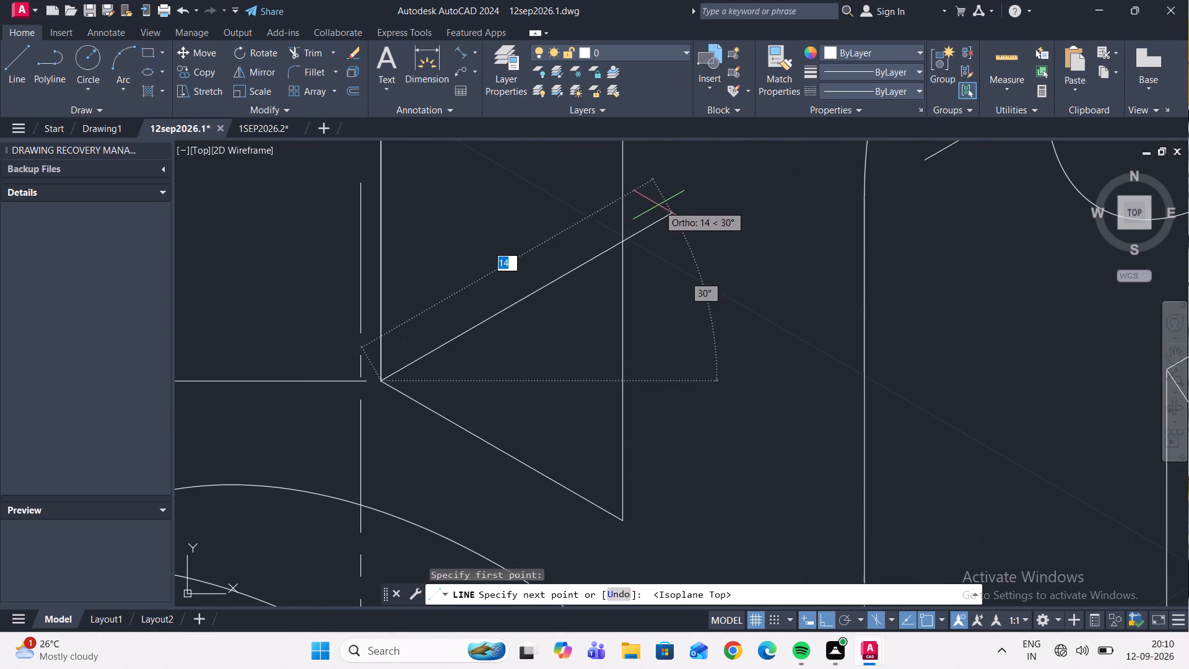
{"action": "left_click", "coordinate": [681, 204]}
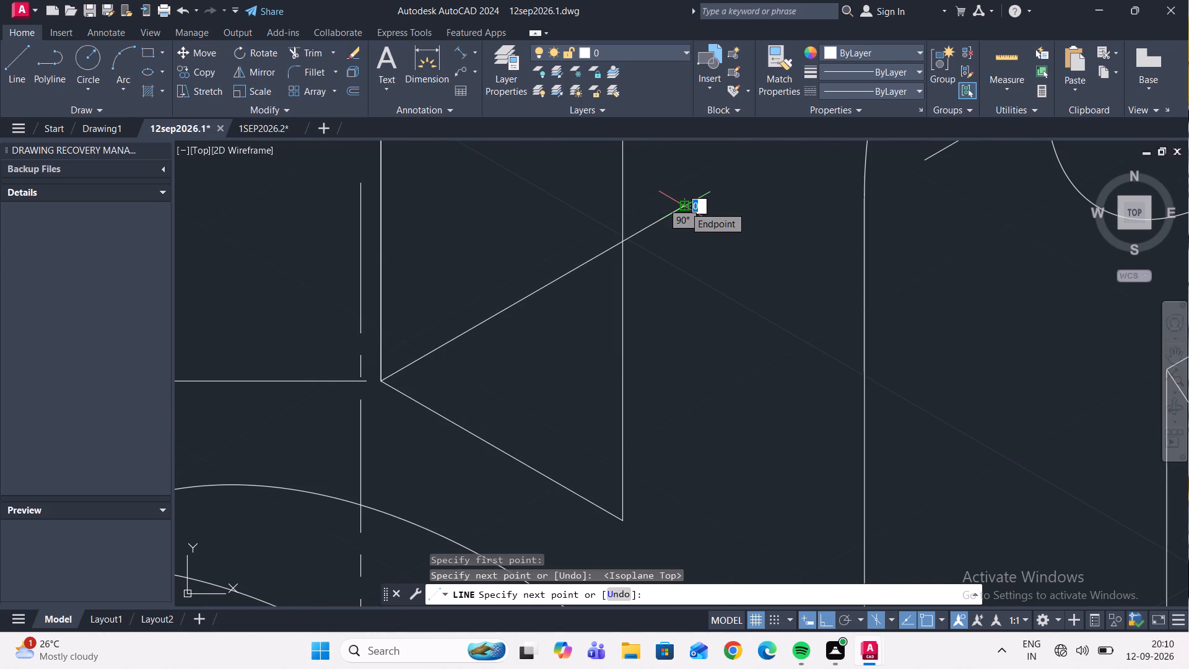
{"action": "key", "text": "Escape"}
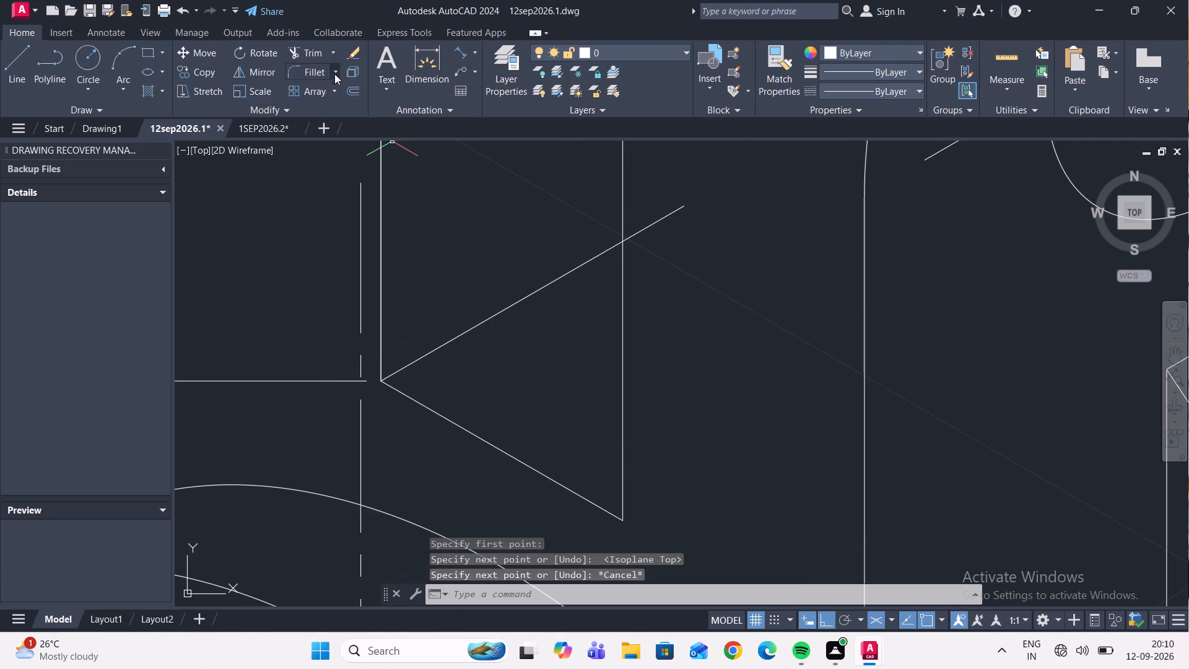
{"action": "left_click", "coordinate": [312, 58]}
{"action": "left_click", "coordinate": [650, 224]}
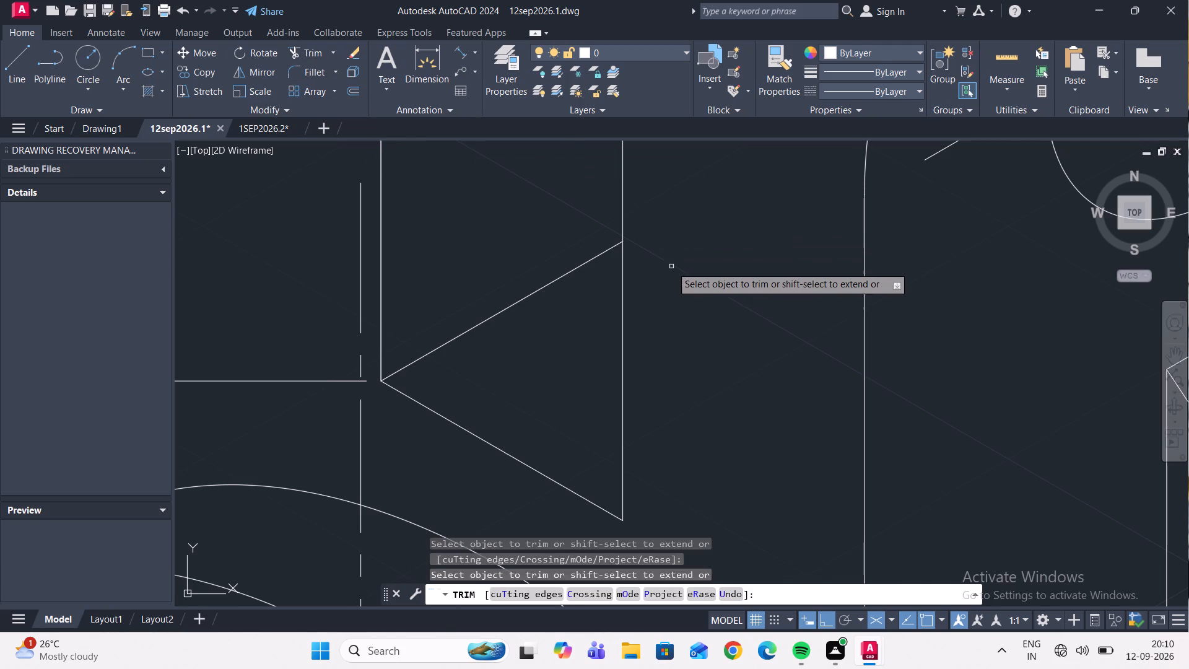
Draw a 30° line from where the front lower lug's edge meets the ring's outer arc, trimming it at the flange's lower edge.
{"action": "scroll", "coordinate": [671, 266], "scroll_direction": "down", "scroll_amount": 5}
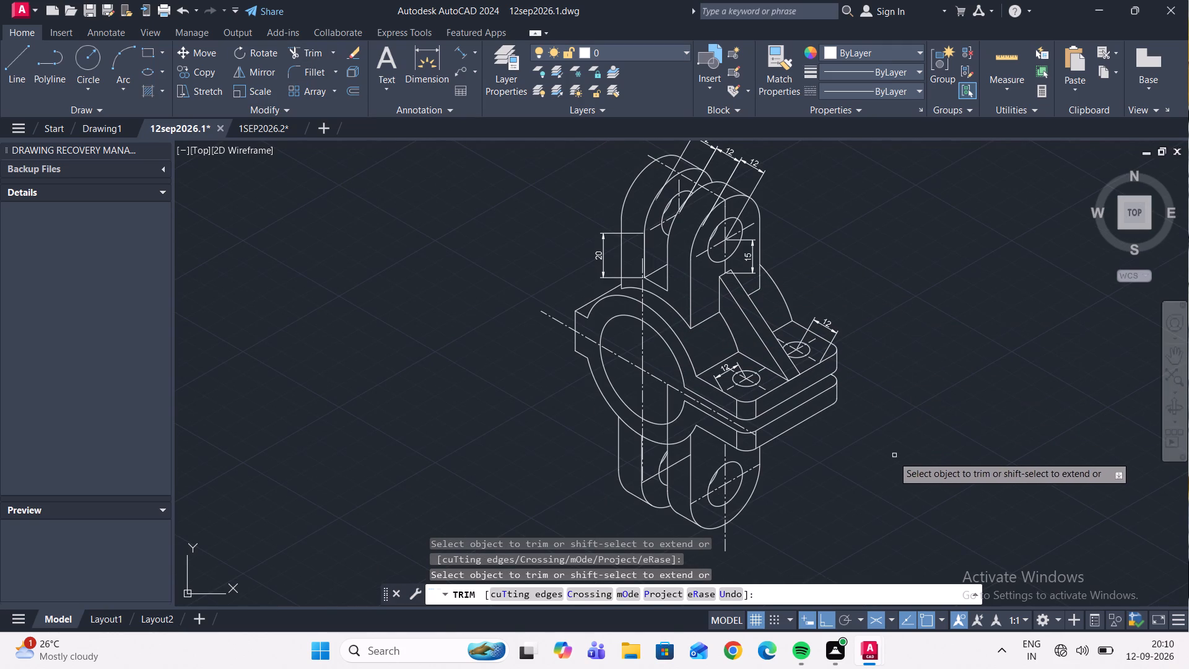
{"action": "middle_click_drag", "start_coordinate": [881, 466], "coordinate": [829, 433]}
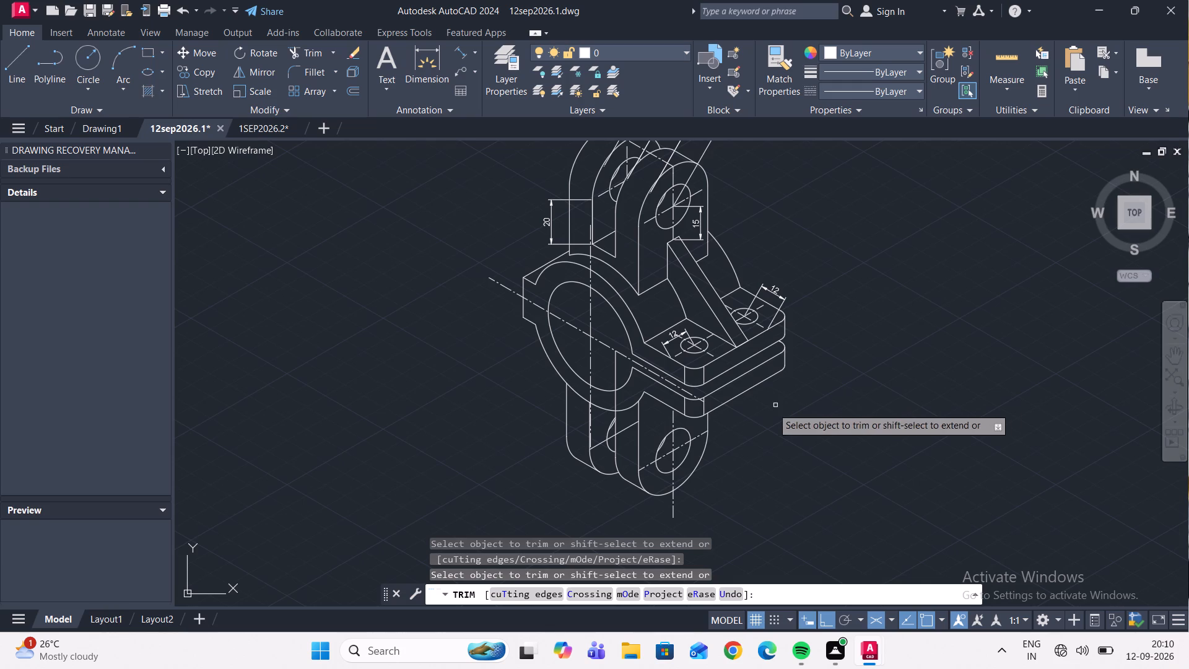
{"action": "scroll", "coordinate": [641, 415], "scroll_direction": "up", "scroll_amount": 1}
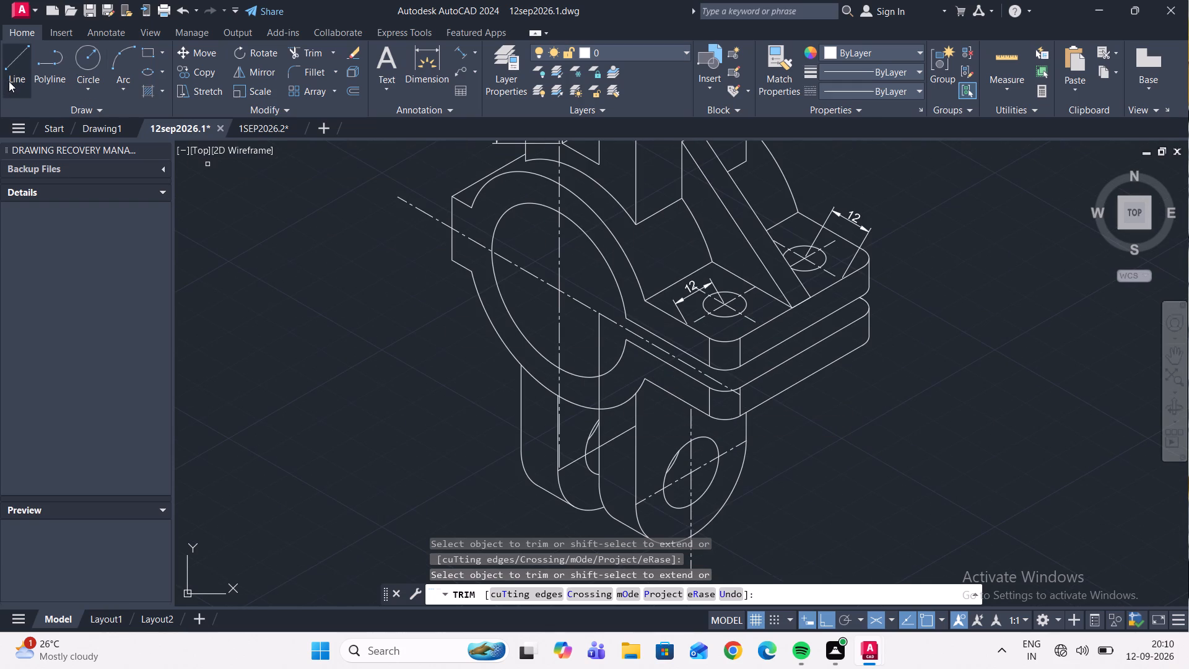
{"action": "left_click", "coordinate": [19, 68]}
{"action": "scroll", "coordinate": [638, 396], "scroll_direction": "up", "scroll_amount": 2}
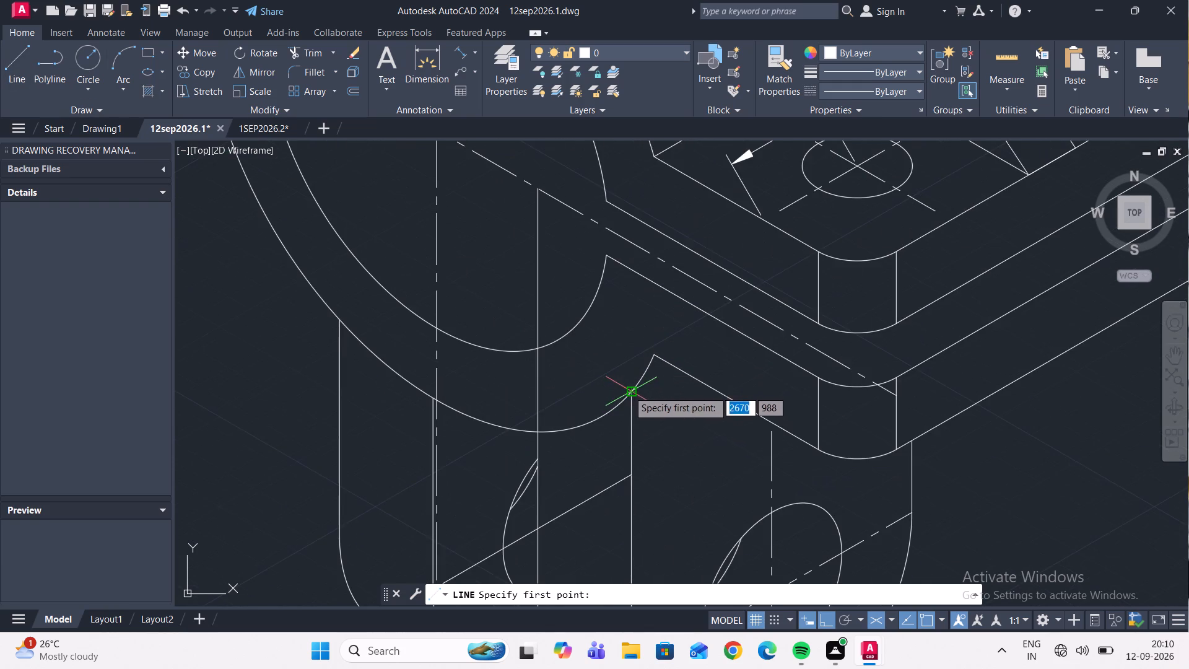
{"action": "scroll", "coordinate": [629, 391], "scroll_direction": "up", "scroll_amount": 3}
{"action": "left_click", "coordinate": [631, 396]}
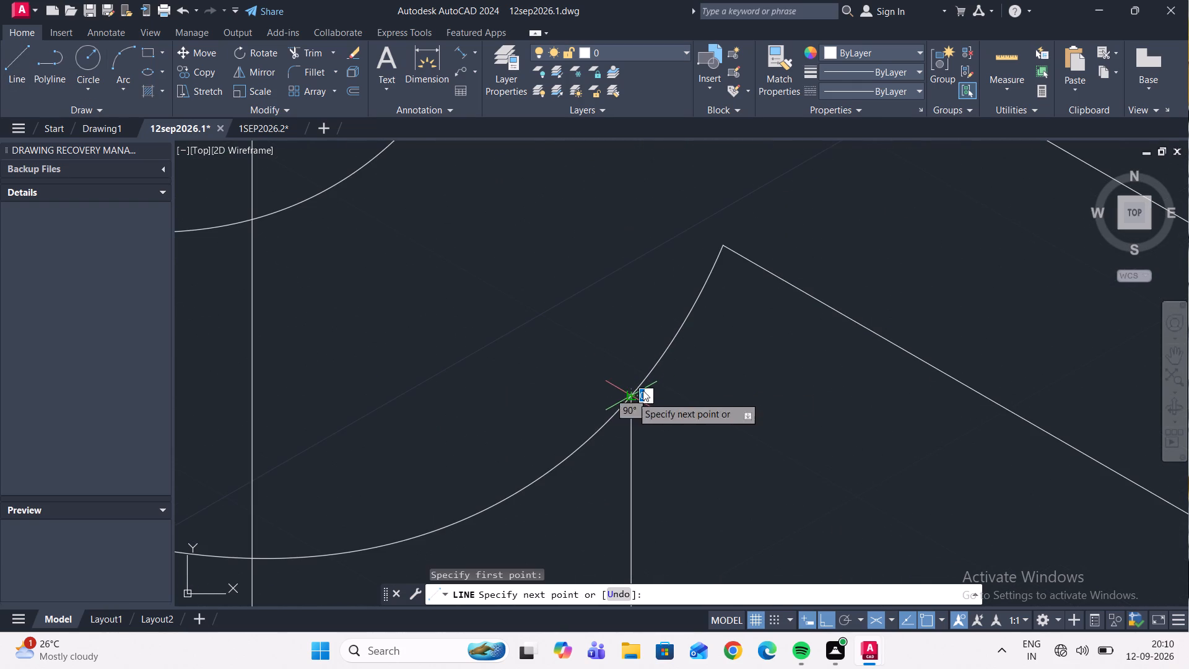
{"action": "scroll", "coordinate": [857, 272], "scroll_direction": "up", "scroll_amount": 3}
{"action": "left_click", "coordinate": [851, 266]}
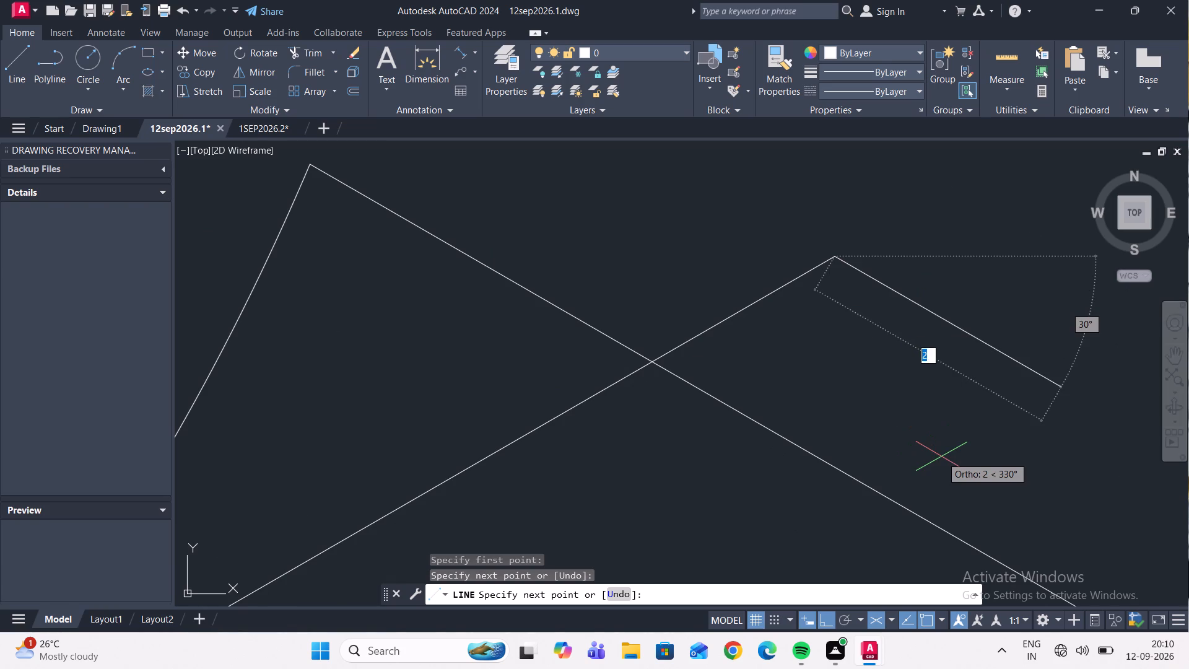
{"action": "key", "text": "Escape"}
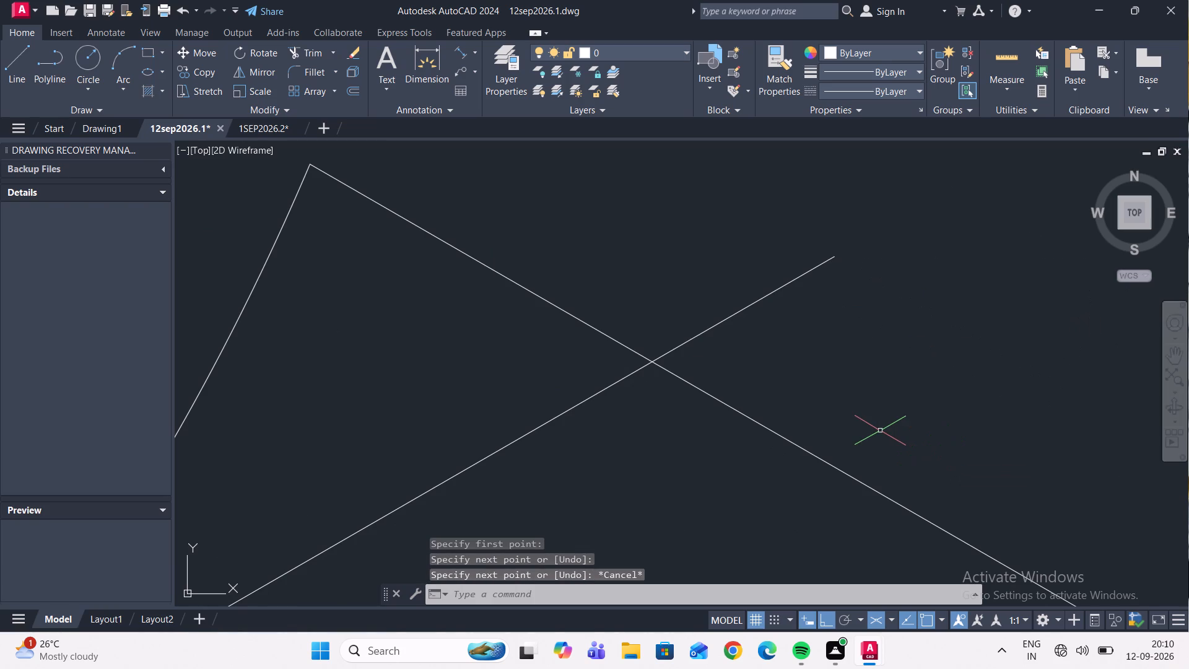
{"action": "scroll", "coordinate": [879, 431], "scroll_direction": "down", "scroll_amount": 2}
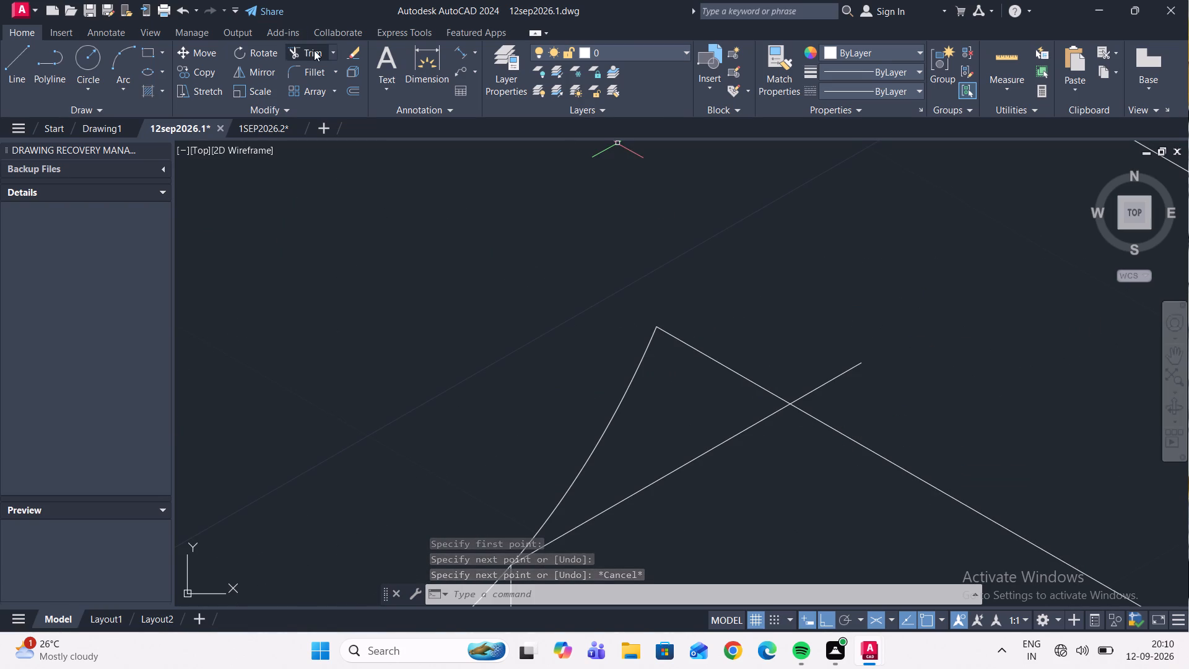
{"action": "left_click", "coordinate": [315, 51]}
{"action": "left_click", "coordinate": [845, 372]}
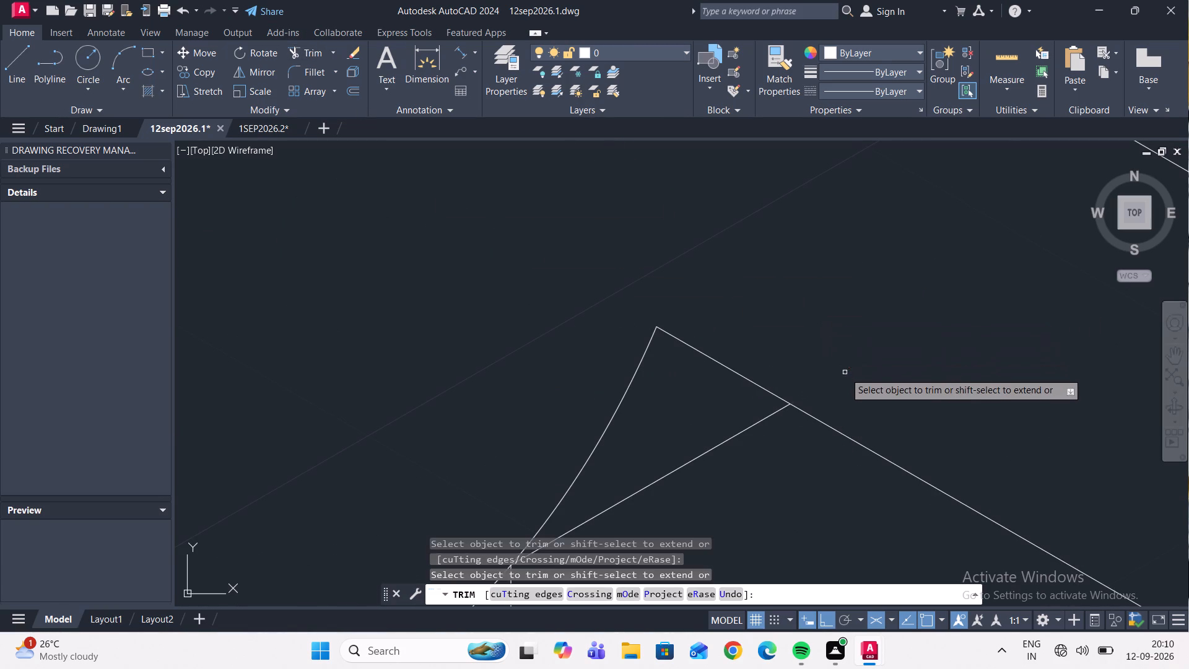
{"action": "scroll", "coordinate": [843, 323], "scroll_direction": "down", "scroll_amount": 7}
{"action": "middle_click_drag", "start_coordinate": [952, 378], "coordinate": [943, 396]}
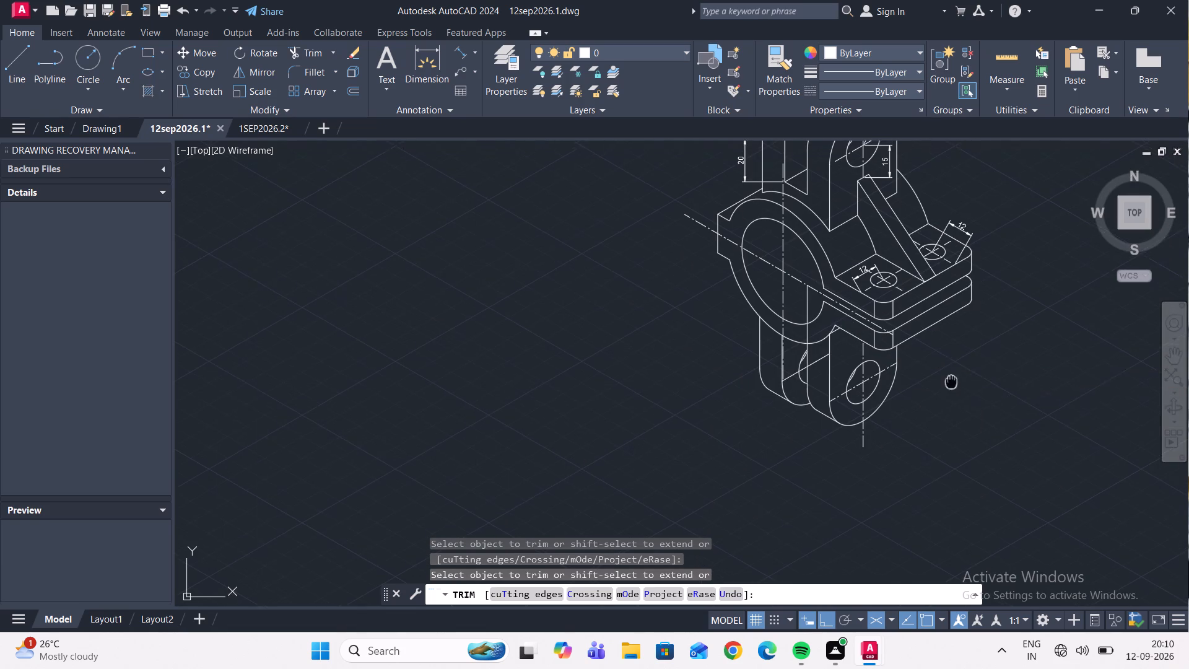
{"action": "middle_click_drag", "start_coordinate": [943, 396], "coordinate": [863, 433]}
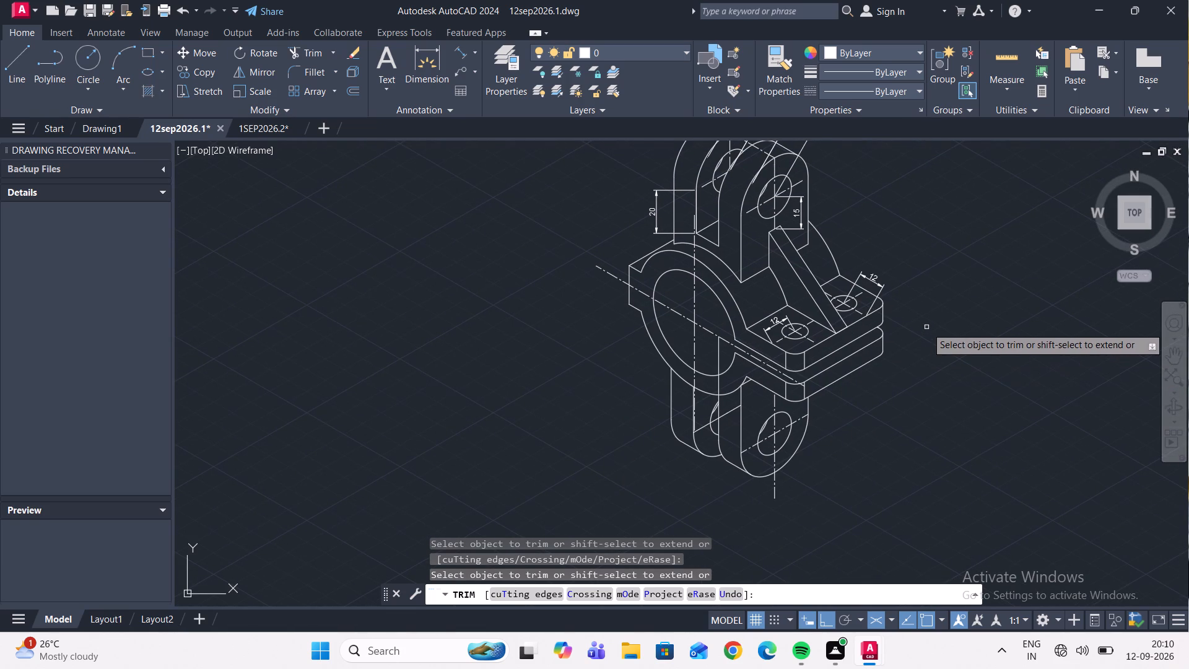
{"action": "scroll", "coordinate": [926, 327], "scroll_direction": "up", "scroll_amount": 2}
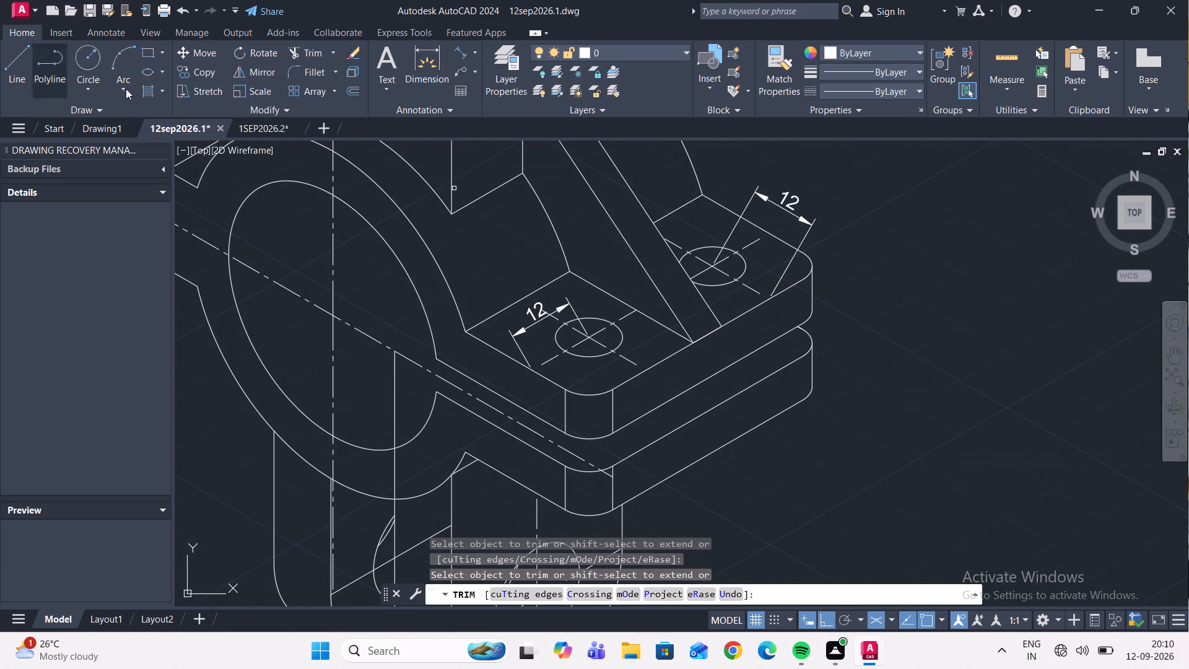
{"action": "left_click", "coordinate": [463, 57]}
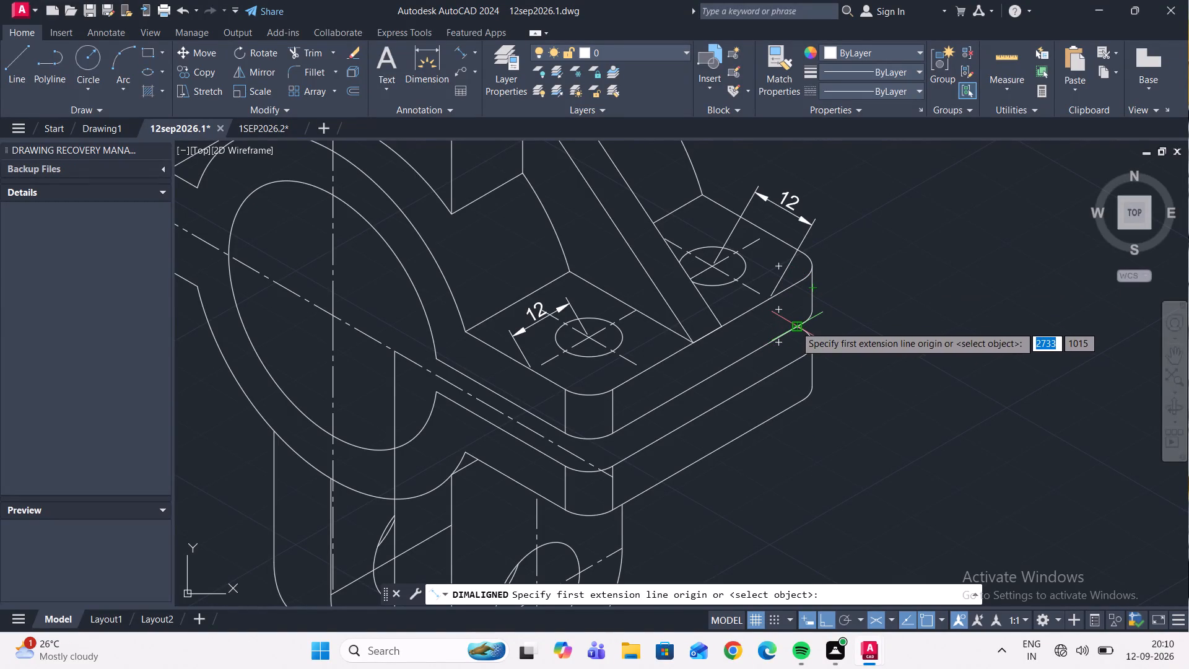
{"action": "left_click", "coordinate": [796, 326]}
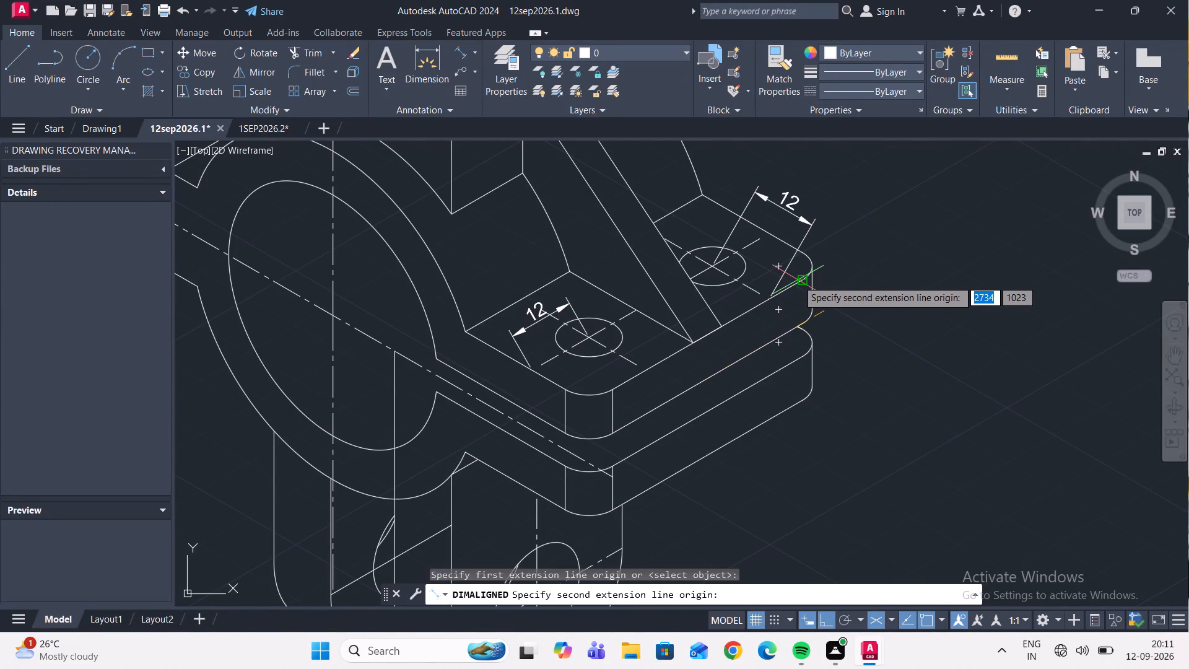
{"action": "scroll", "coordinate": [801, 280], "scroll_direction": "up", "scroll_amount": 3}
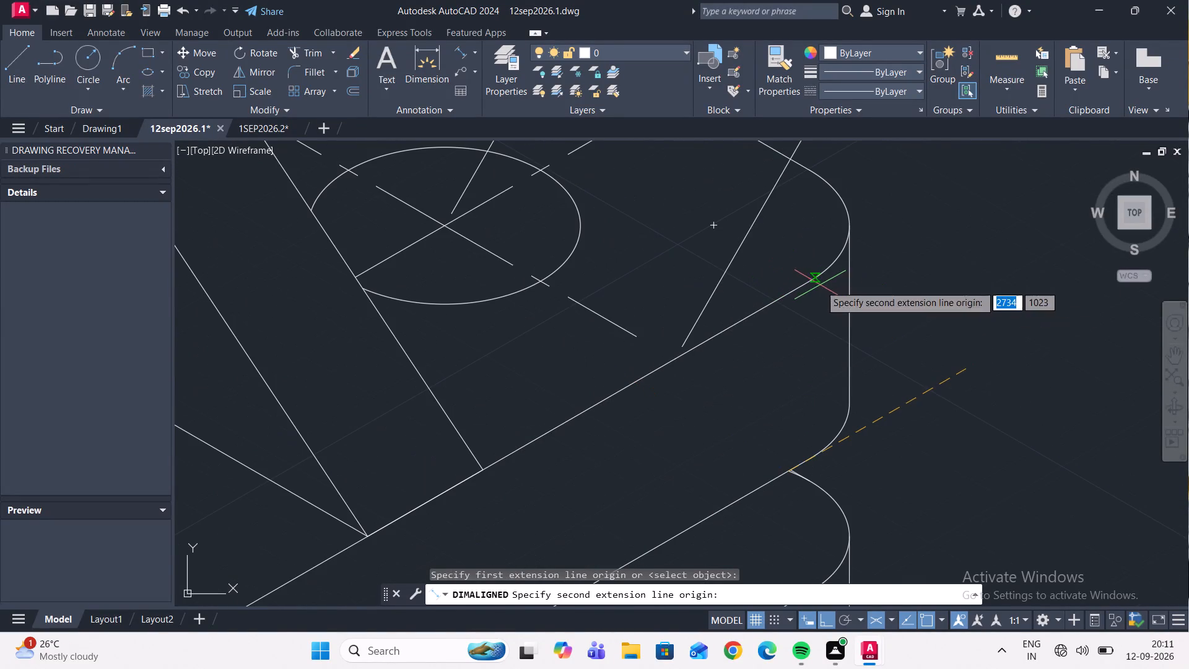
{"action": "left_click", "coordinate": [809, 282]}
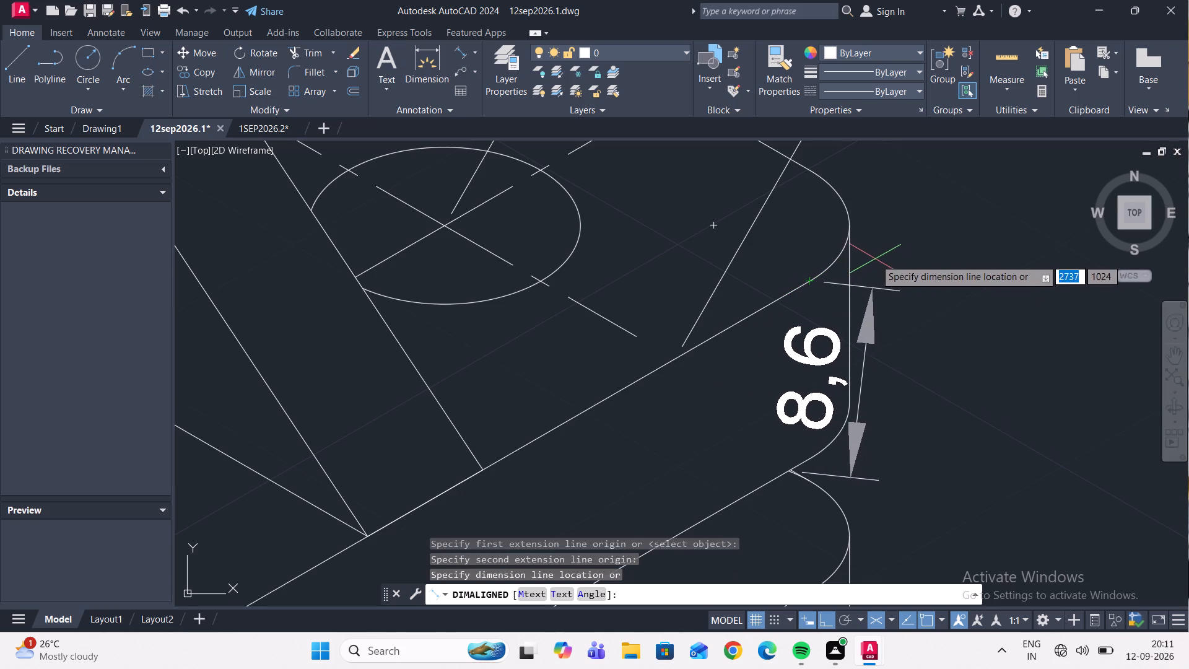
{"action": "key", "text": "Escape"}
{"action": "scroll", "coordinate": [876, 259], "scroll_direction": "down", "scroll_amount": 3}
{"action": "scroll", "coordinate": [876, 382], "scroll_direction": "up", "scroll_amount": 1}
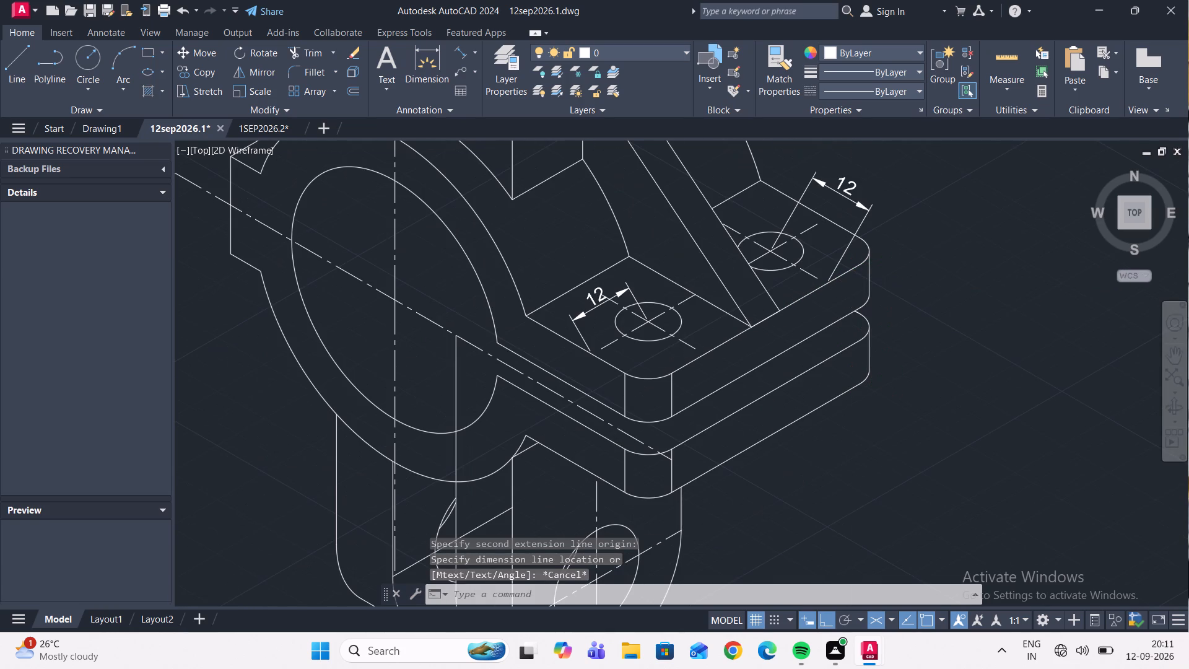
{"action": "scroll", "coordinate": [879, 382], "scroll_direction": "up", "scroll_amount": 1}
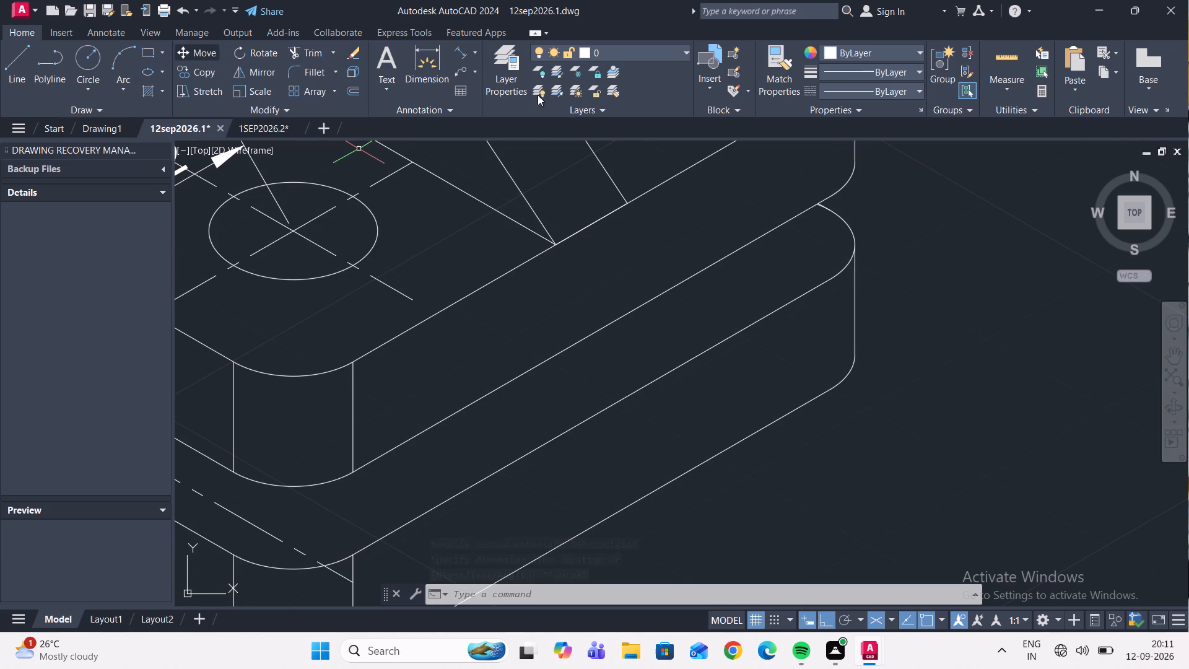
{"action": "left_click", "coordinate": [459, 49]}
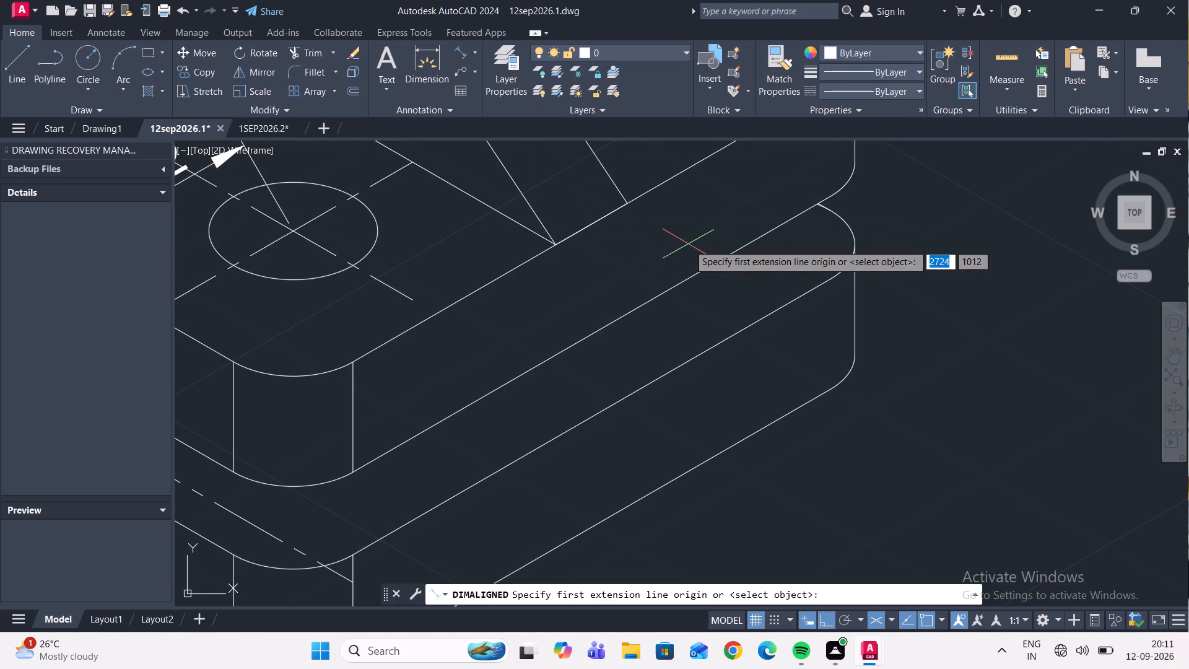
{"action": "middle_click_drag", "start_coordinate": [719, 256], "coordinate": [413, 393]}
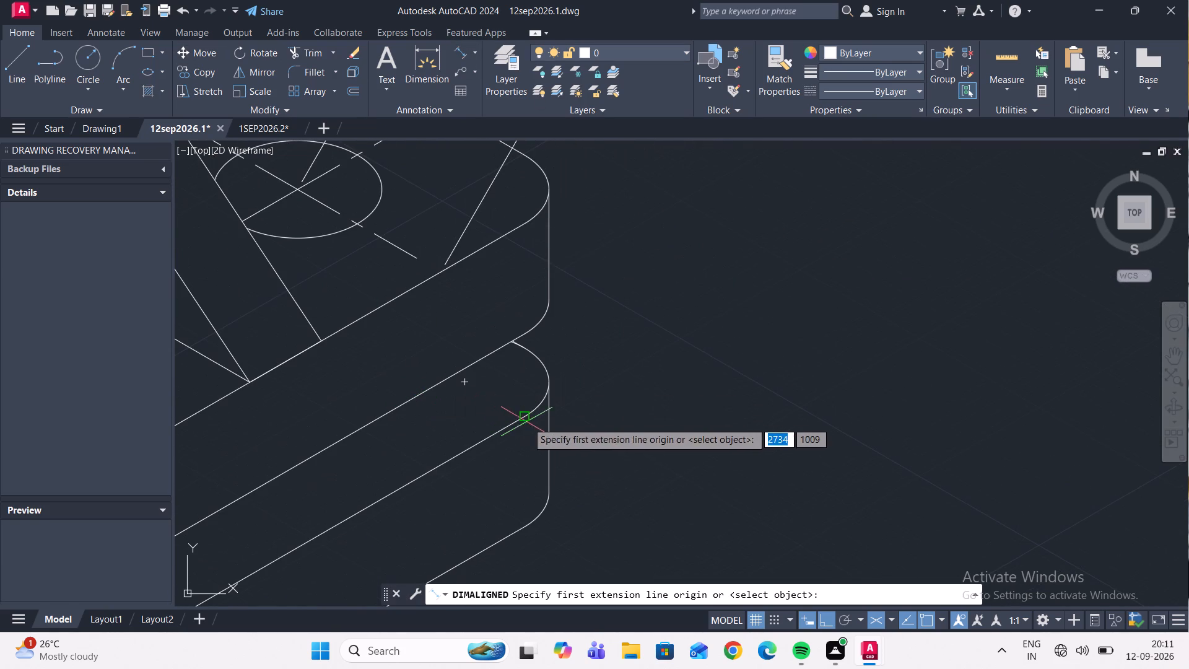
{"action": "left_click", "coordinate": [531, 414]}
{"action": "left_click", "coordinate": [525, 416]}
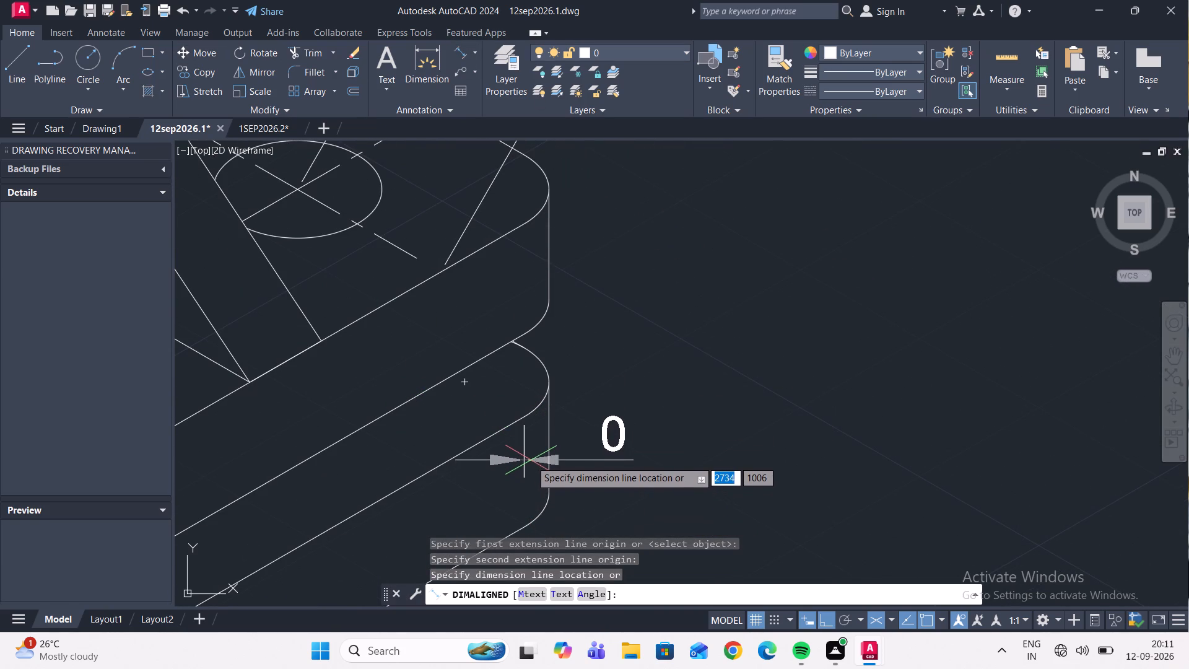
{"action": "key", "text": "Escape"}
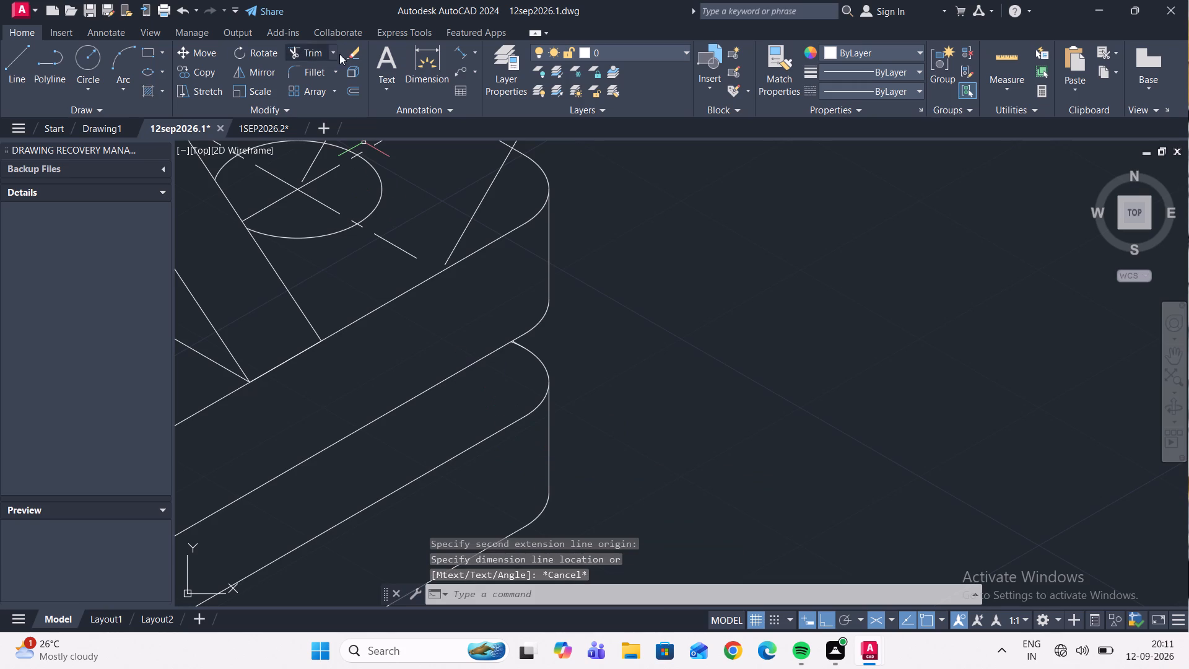
Add a vertical aligned dimension for the lower flange plate's thickness at its rounded east corner, placed just outside the edge.
{"action": "left_click", "coordinate": [464, 53]}
{"action": "scroll", "coordinate": [555, 287], "scroll_direction": "down", "scroll_amount": 2}
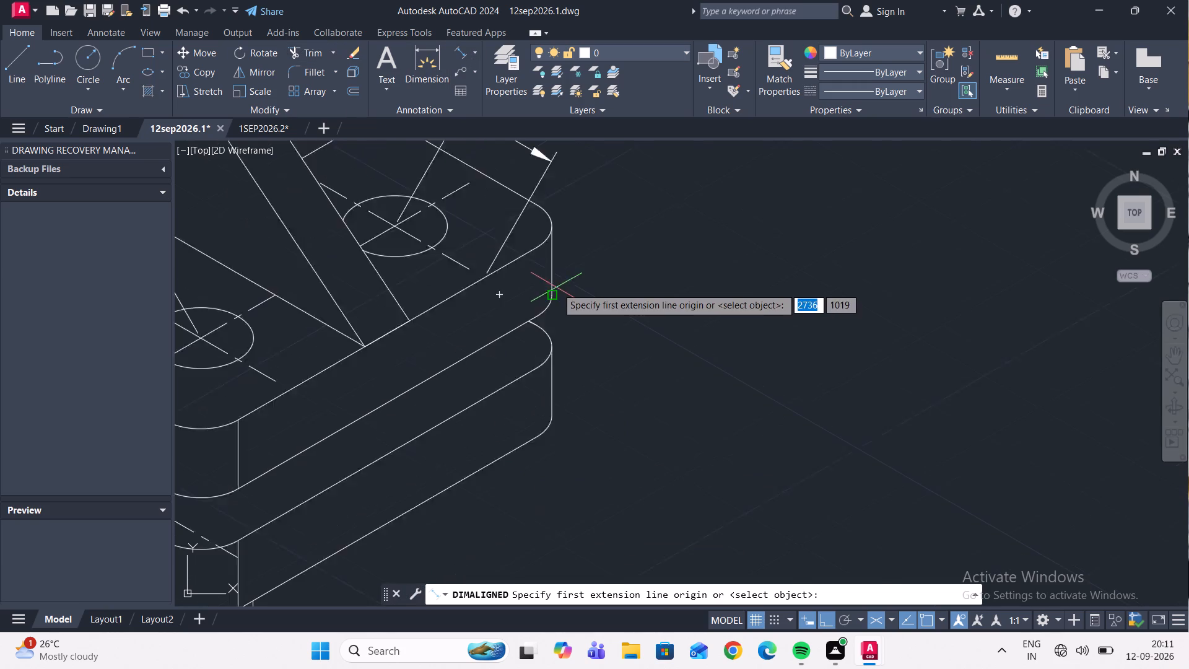
{"action": "scroll", "coordinate": [541, 346], "scroll_direction": "up", "scroll_amount": 3}
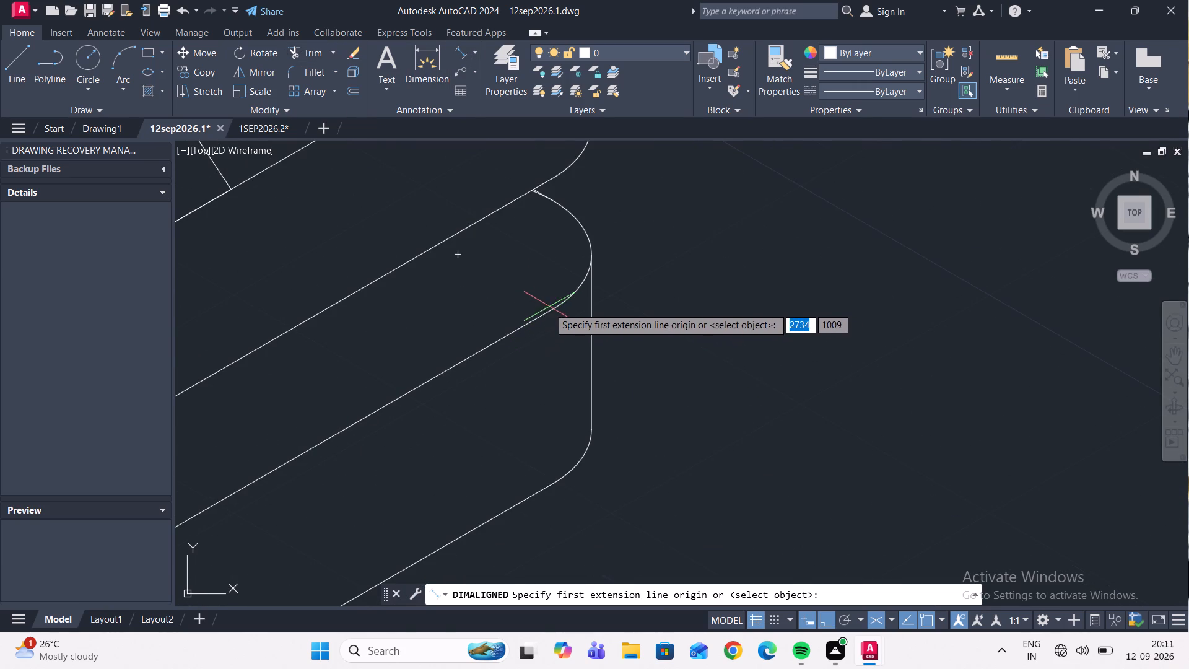
{"action": "left_click", "coordinate": [548, 308]}
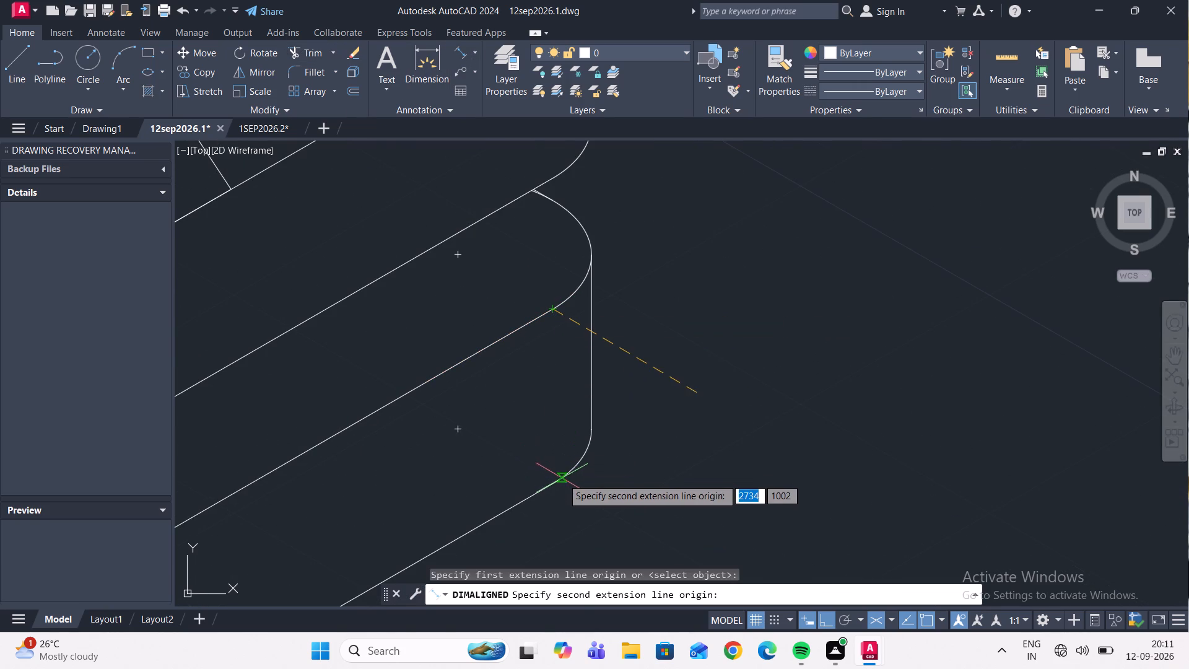
{"action": "left_click", "coordinate": [551, 484]}
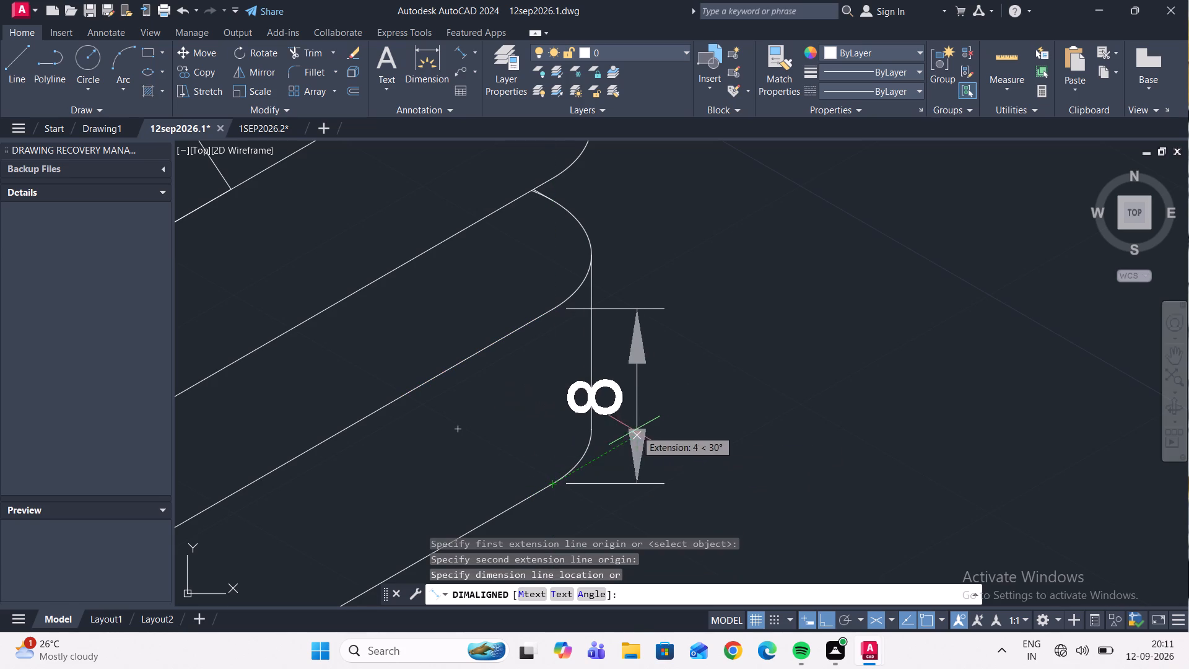
{"action": "left_click", "coordinate": [676, 414]}
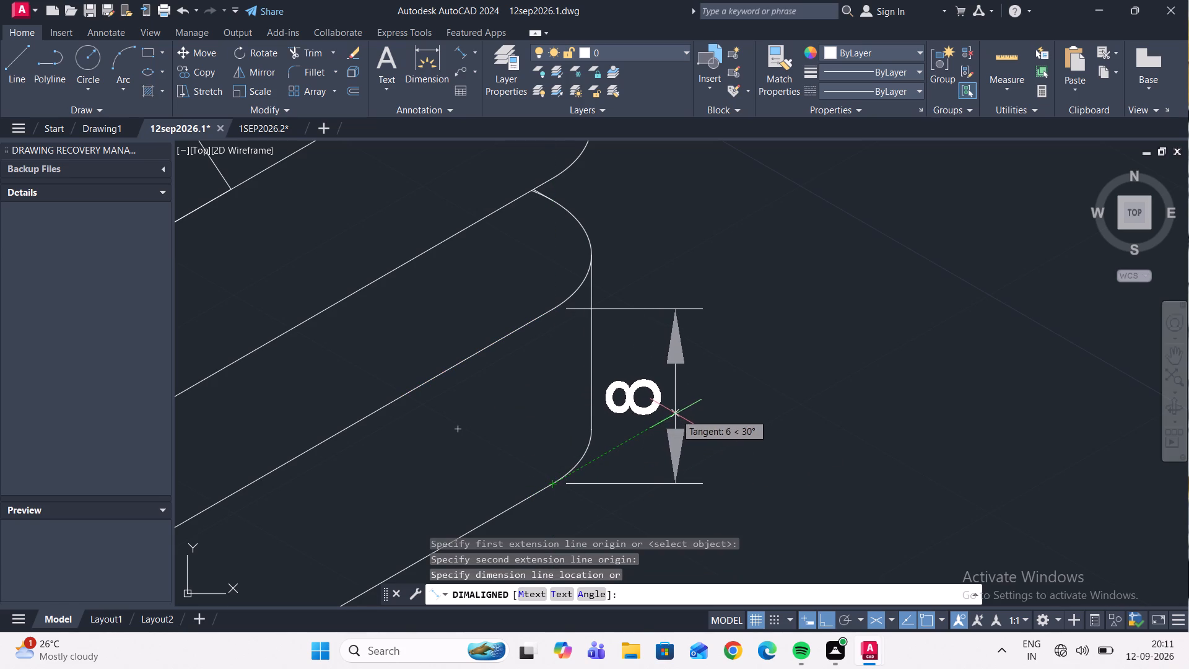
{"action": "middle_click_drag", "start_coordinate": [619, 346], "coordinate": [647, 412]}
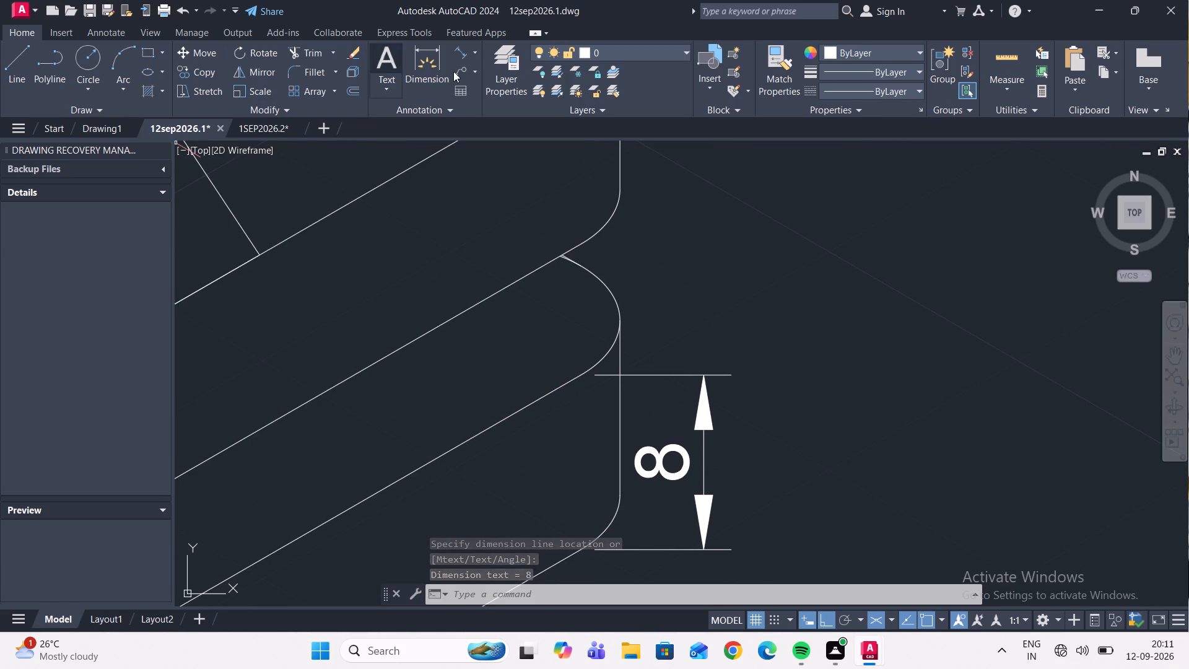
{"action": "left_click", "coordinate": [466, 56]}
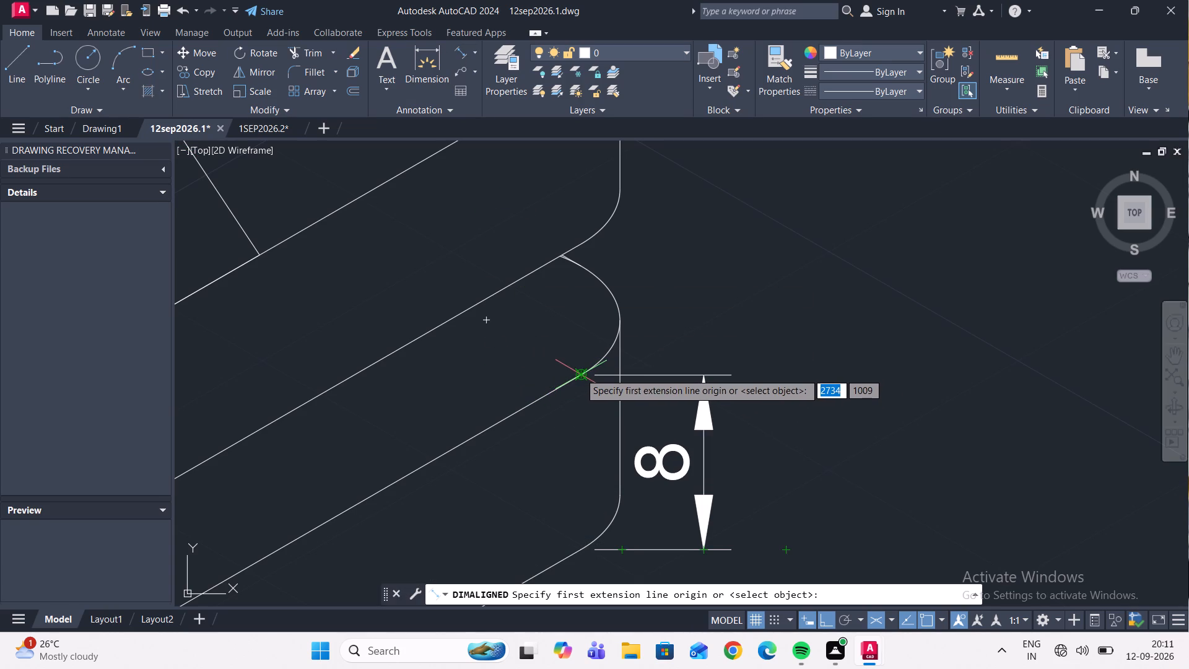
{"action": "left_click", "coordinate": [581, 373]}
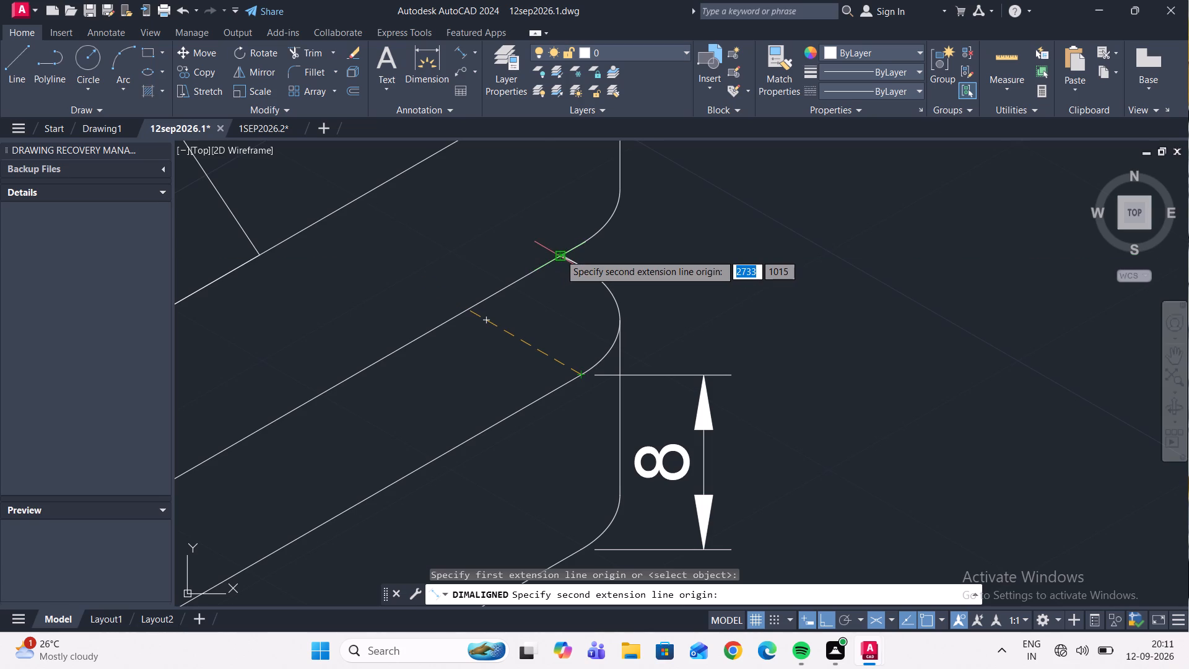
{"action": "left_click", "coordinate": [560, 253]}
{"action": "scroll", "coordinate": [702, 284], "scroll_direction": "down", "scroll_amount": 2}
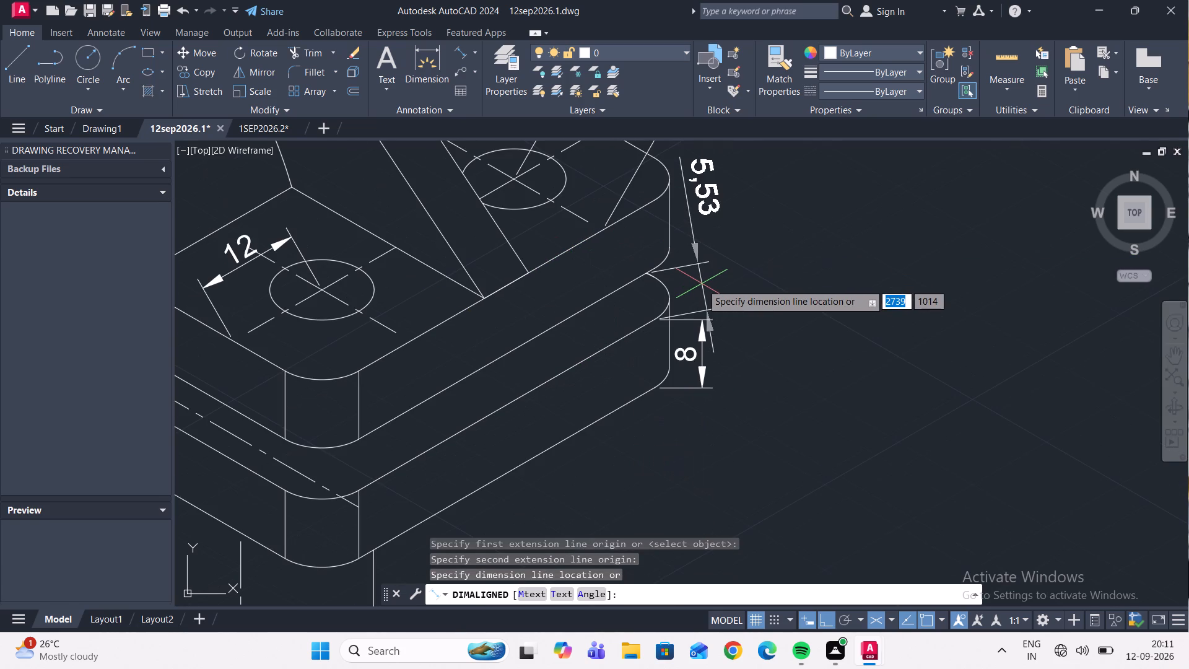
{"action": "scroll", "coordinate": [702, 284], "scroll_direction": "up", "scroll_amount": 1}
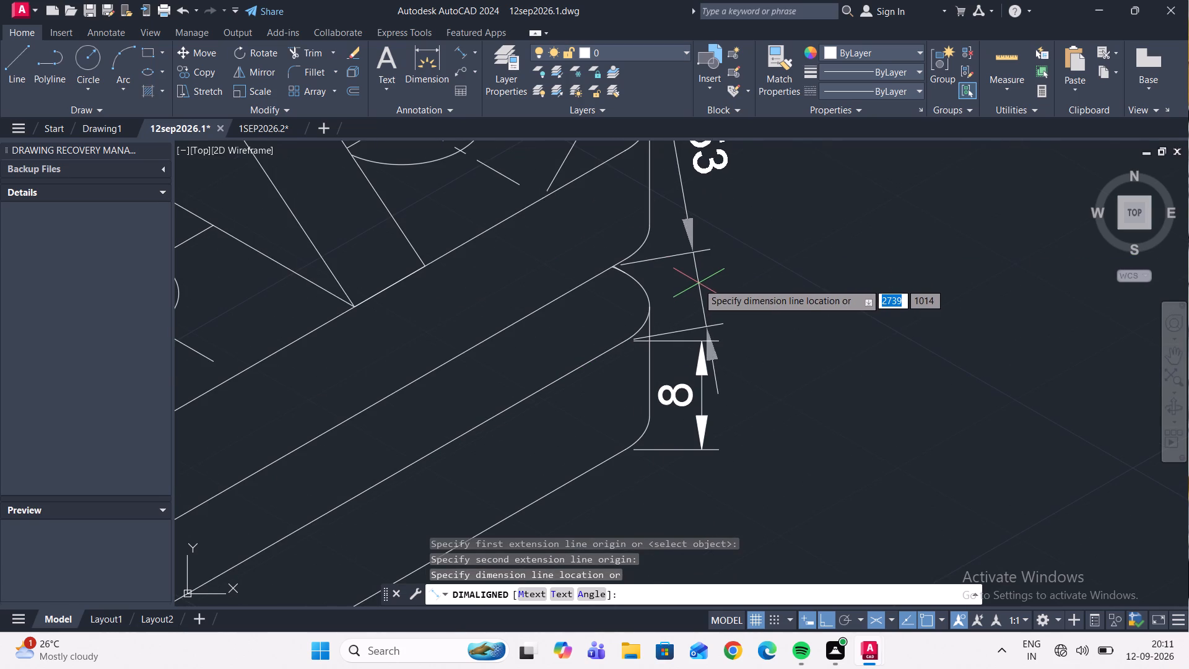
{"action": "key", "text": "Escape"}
Draw a vertical line about 24 long up from the lower plate's bottom-edge tangent point at the rounded corner, trimming it above the upper plate's top edge.
{"action": "scroll", "coordinate": [681, 284], "scroll_direction": "down", "scroll_amount": 2}
{"action": "scroll", "coordinate": [629, 259], "scroll_direction": "up", "scroll_amount": 1}
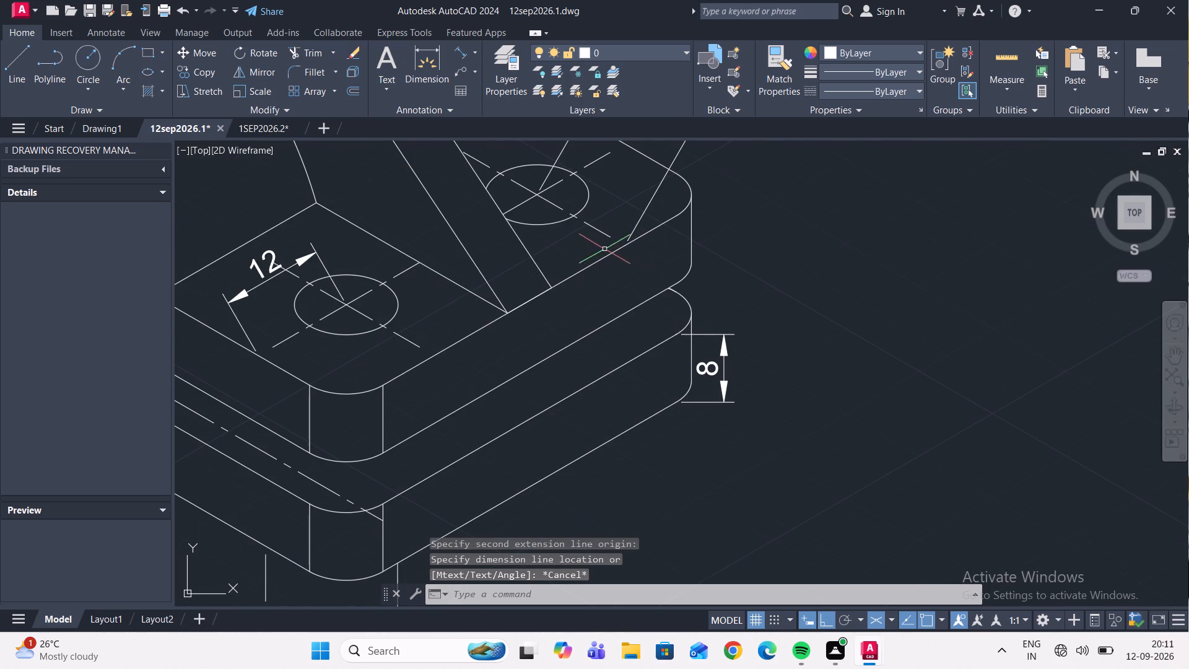
{"action": "left_click", "coordinate": [11, 68]}
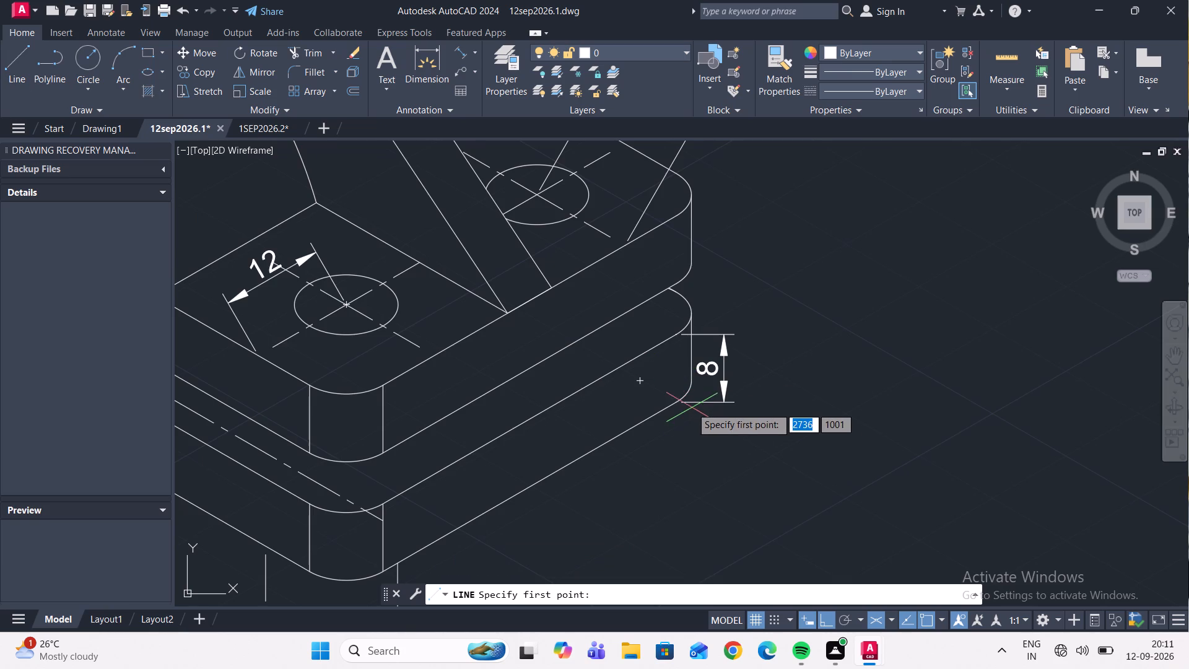
{"action": "scroll", "coordinate": [691, 407], "scroll_direction": "up", "scroll_amount": 1}
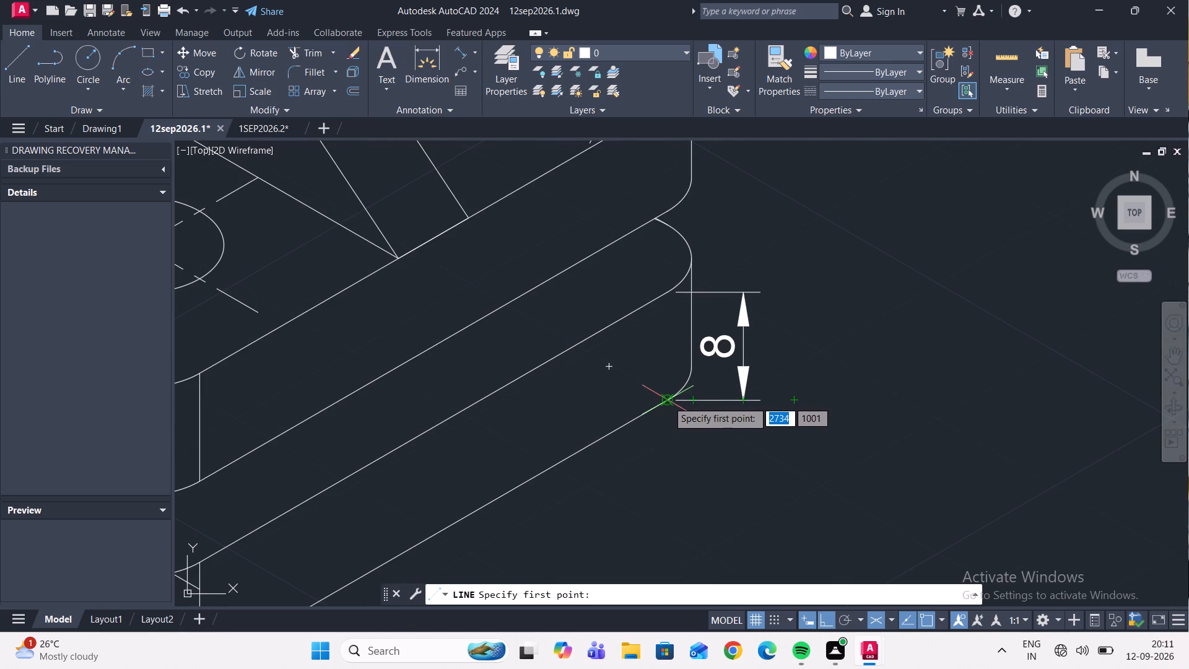
{"action": "left_click", "coordinate": [668, 401]}
{"action": "scroll", "coordinate": [655, 271], "scroll_direction": "down", "scroll_amount": 1}
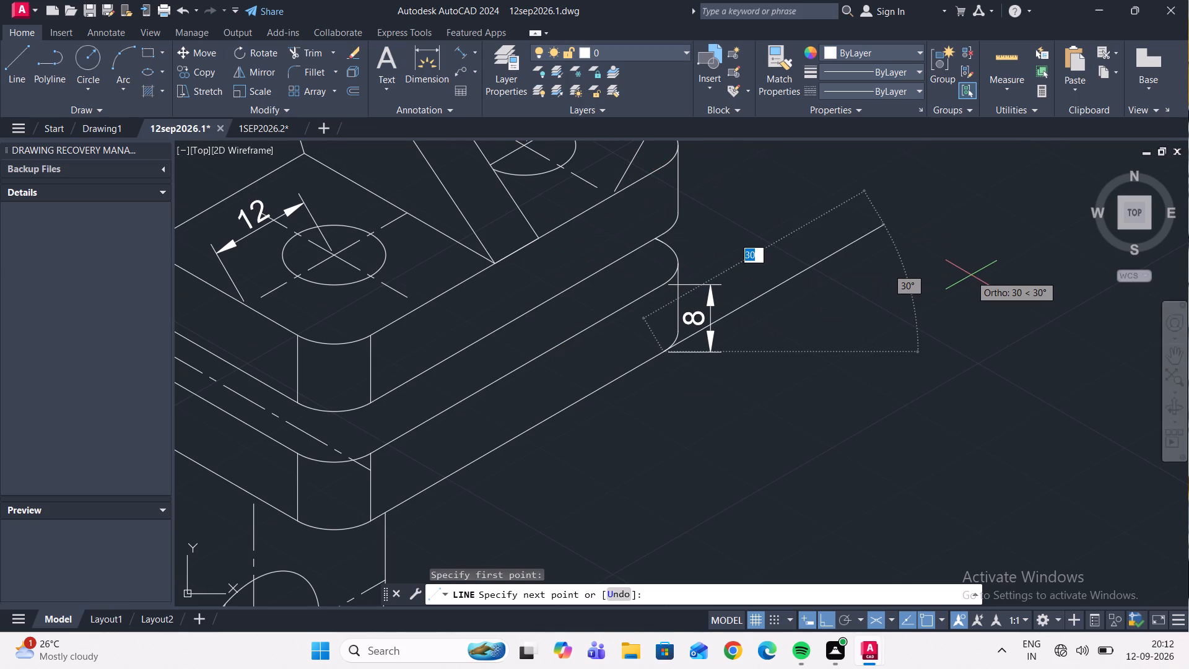
{"action": "key", "text": "F5"}
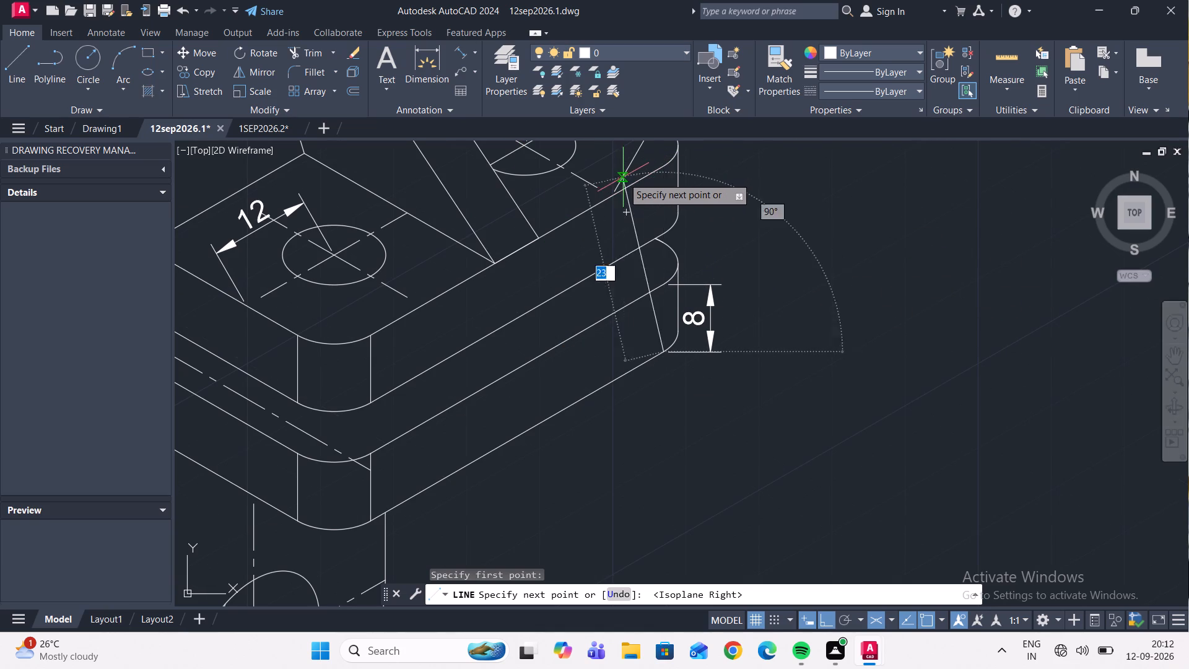
{"action": "middle_click_drag", "start_coordinate": [633, 178], "coordinate": [617, 296]}
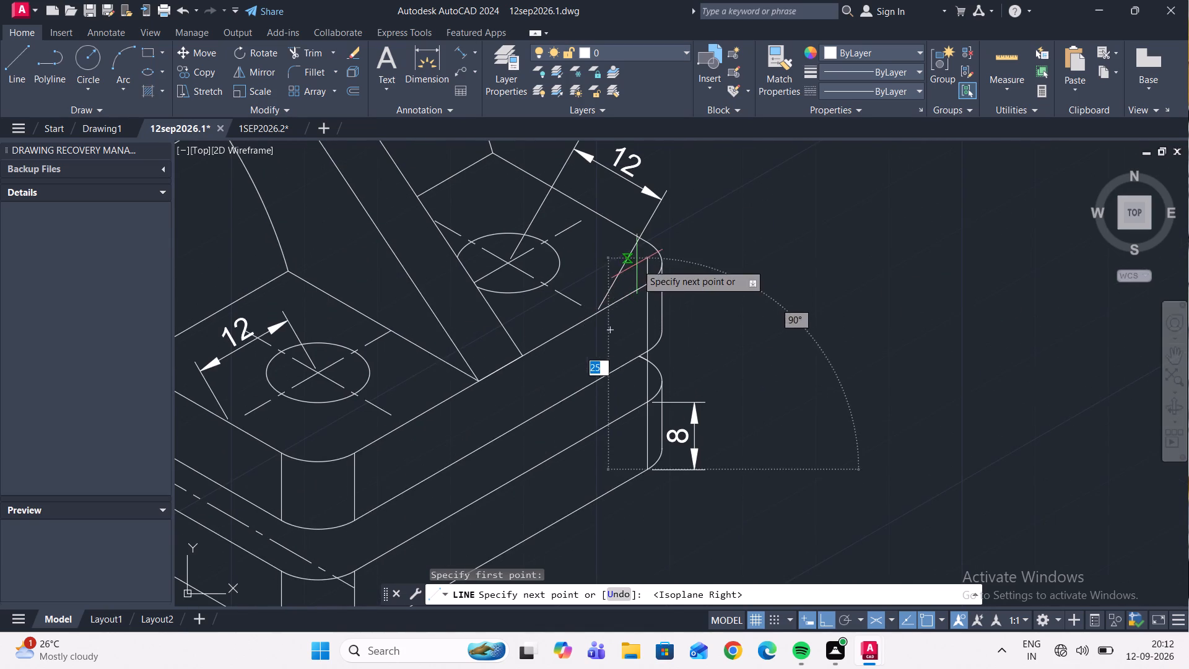
{"action": "scroll", "coordinate": [637, 264], "scroll_direction": "up", "scroll_amount": 2}
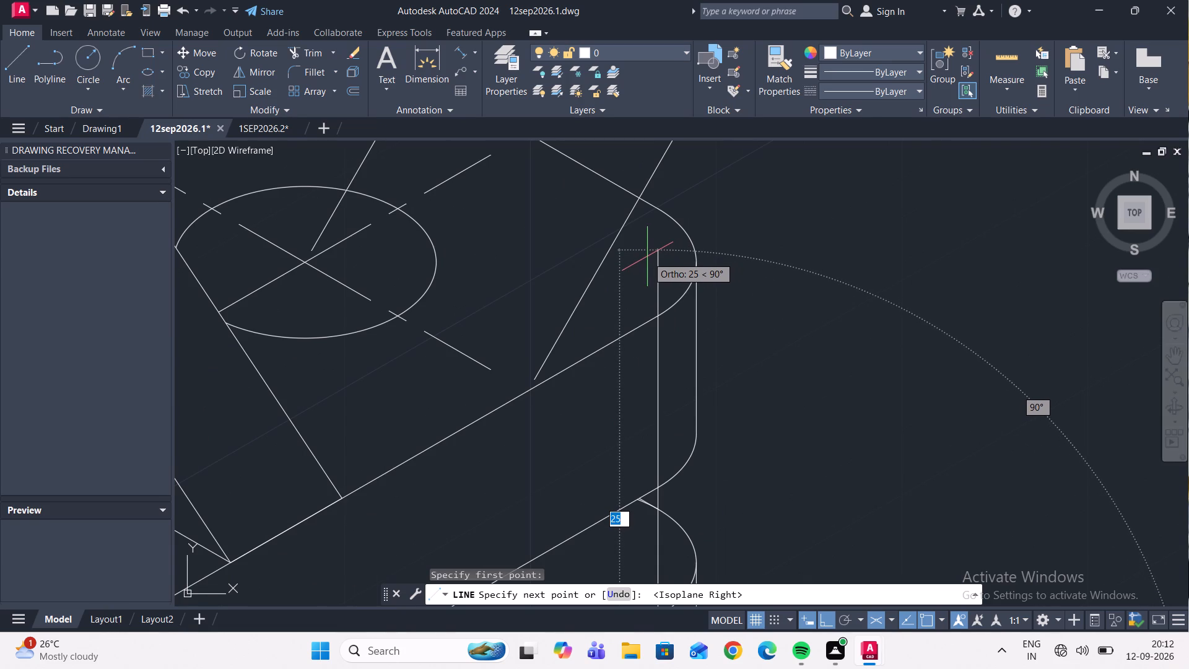
{"action": "scroll", "coordinate": [643, 275], "scroll_direction": "up", "scroll_amount": 1}
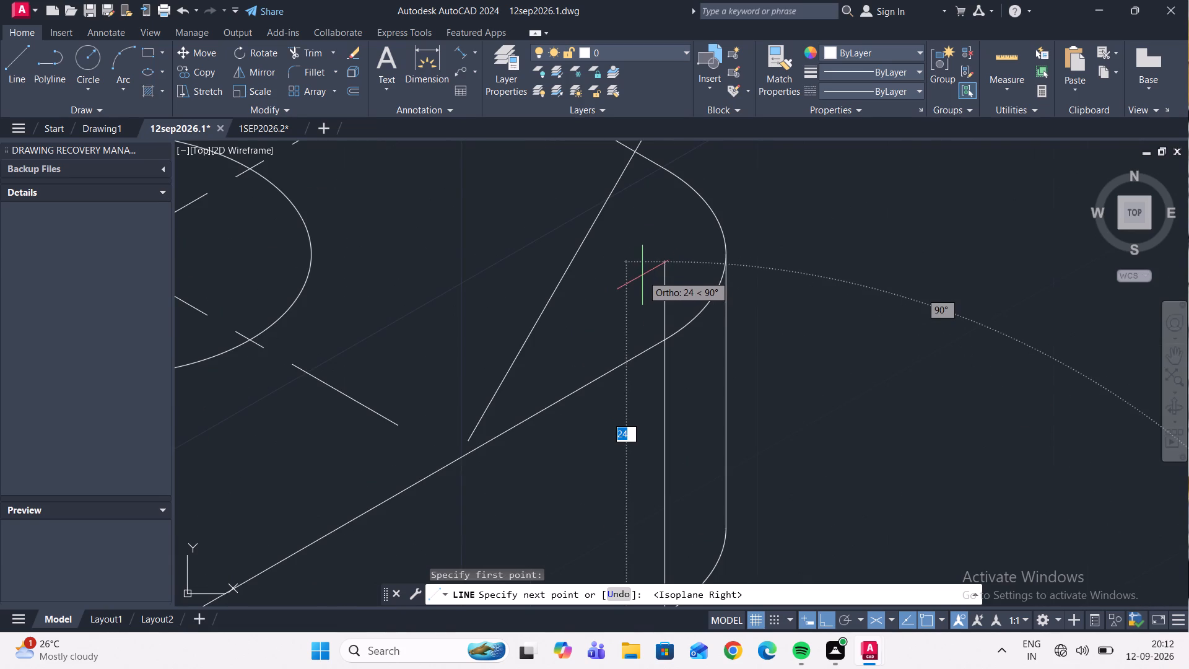
{"action": "left_click", "coordinate": [642, 275]}
{"action": "key", "text": "Escape"}
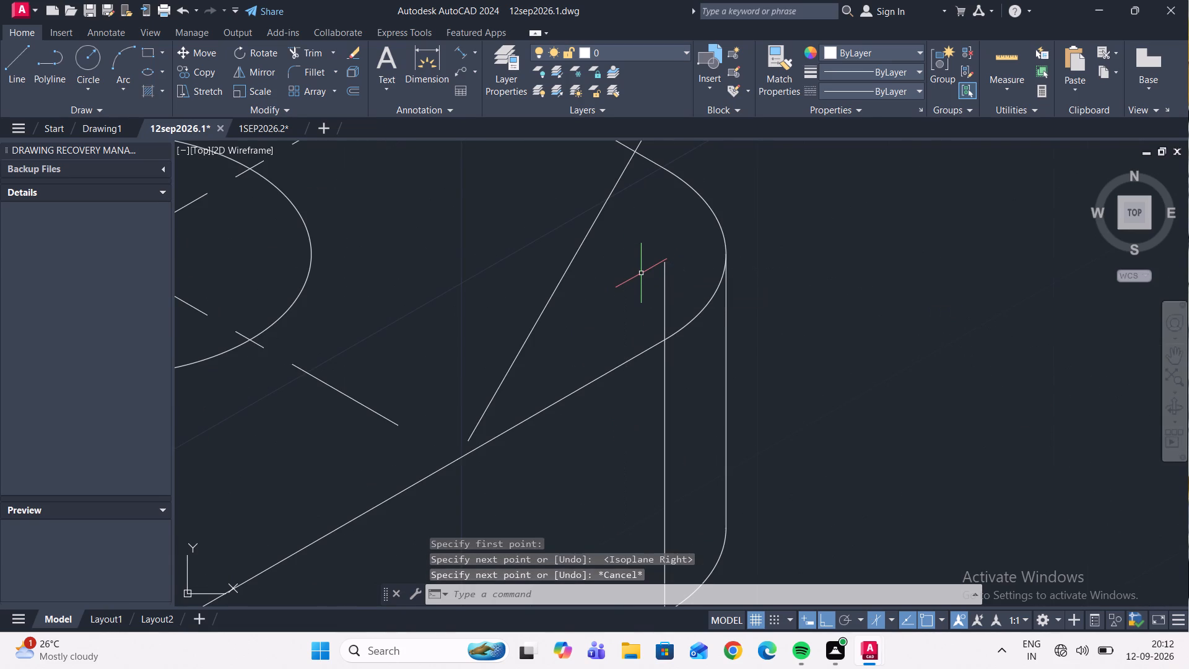
{"action": "left_click", "coordinate": [297, 46]}
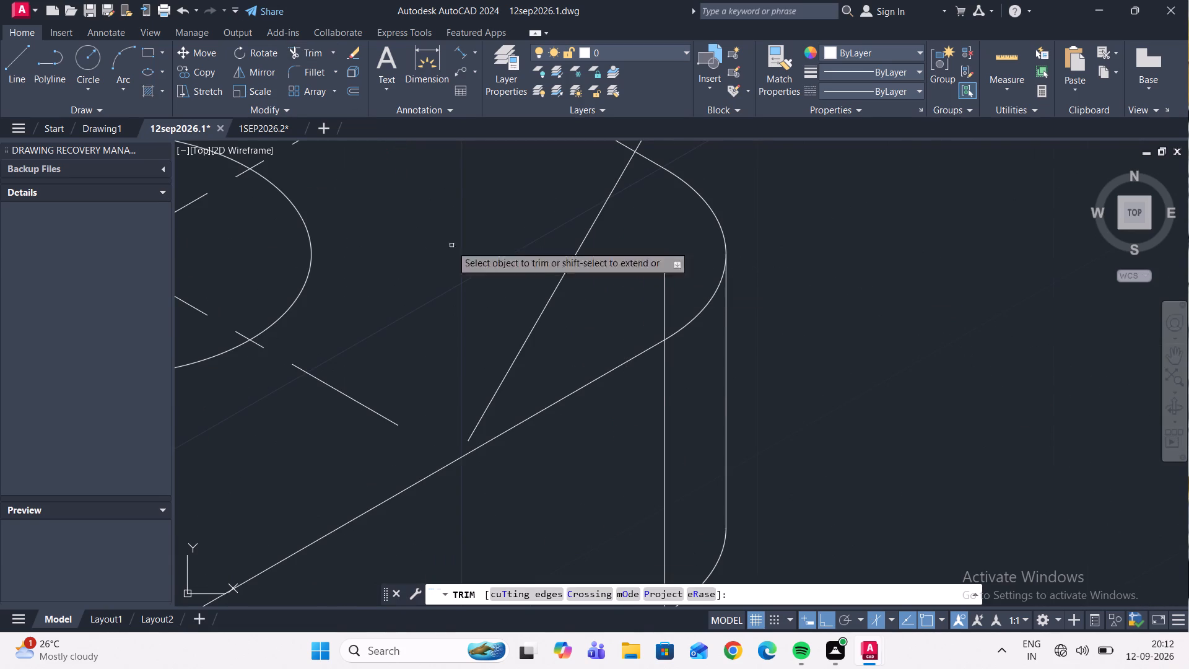
{"action": "left_click", "coordinate": [666, 311]}
{"action": "scroll", "coordinate": [692, 447], "scroll_direction": "down", "scroll_amount": 2}
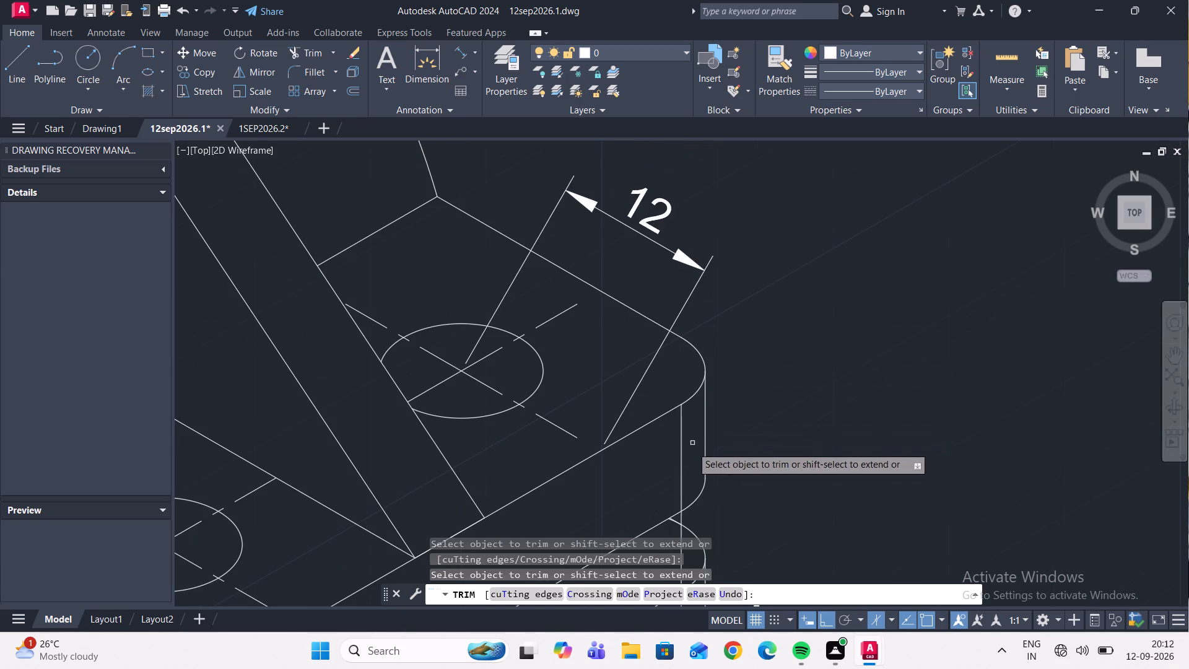
{"action": "middle_click_drag", "start_coordinate": [671, 522], "coordinate": [675, 502]}
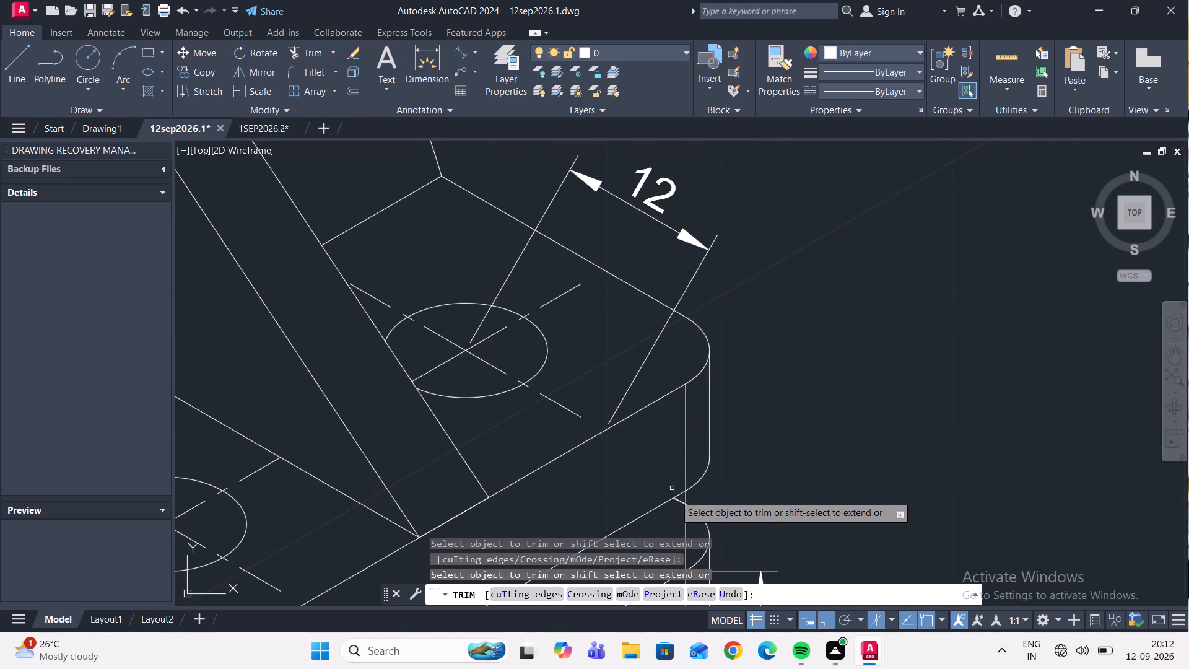
{"action": "scroll", "coordinate": [676, 502], "scroll_direction": "up", "scroll_amount": 6}
{"action": "middle_click_drag", "start_coordinate": [682, 465], "coordinate": [716, 321]}
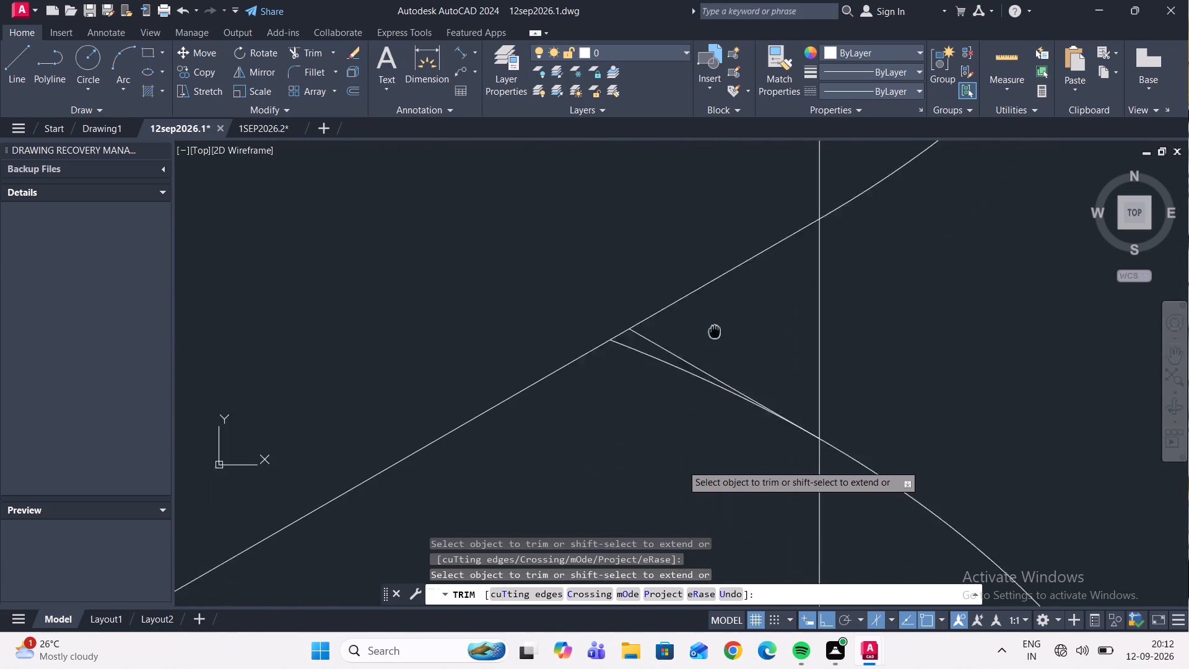
{"action": "middle_click_drag", "start_coordinate": [716, 321], "coordinate": [717, 319]}
{"action": "scroll", "coordinate": [723, 318], "scroll_direction": "down", "scroll_amount": 4}
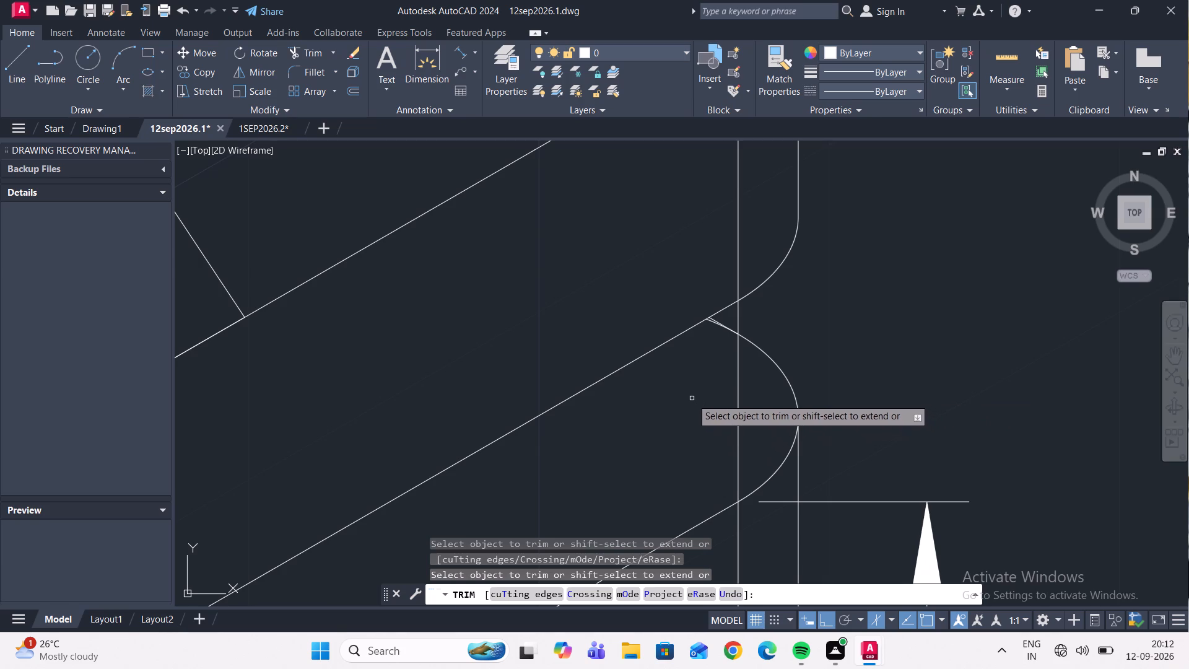
{"action": "key", "text": "Escape"}
Trim away the short straight stub beside the lower plate's corner arc, where the arc meets the upper plate's bottom edge.
{"action": "left_click", "coordinate": [790, 378]}
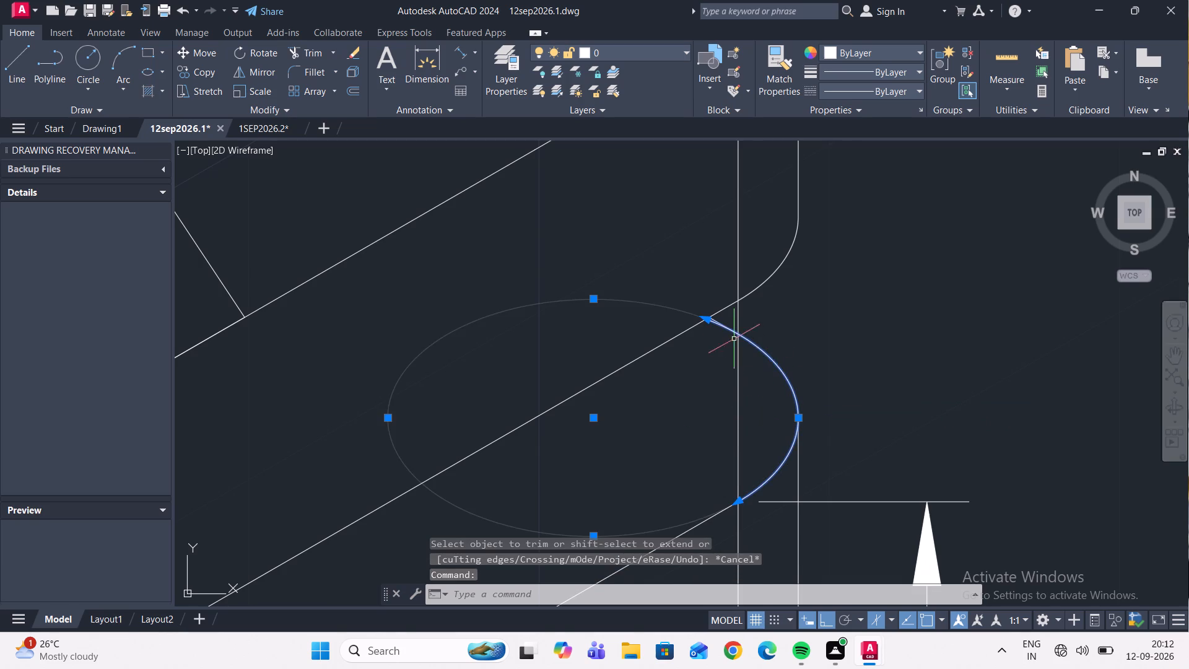
{"action": "scroll", "coordinate": [723, 322], "scroll_direction": "up", "scroll_amount": 6}
{"action": "scroll", "coordinate": [713, 326], "scroll_direction": "down", "scroll_amount": 3}
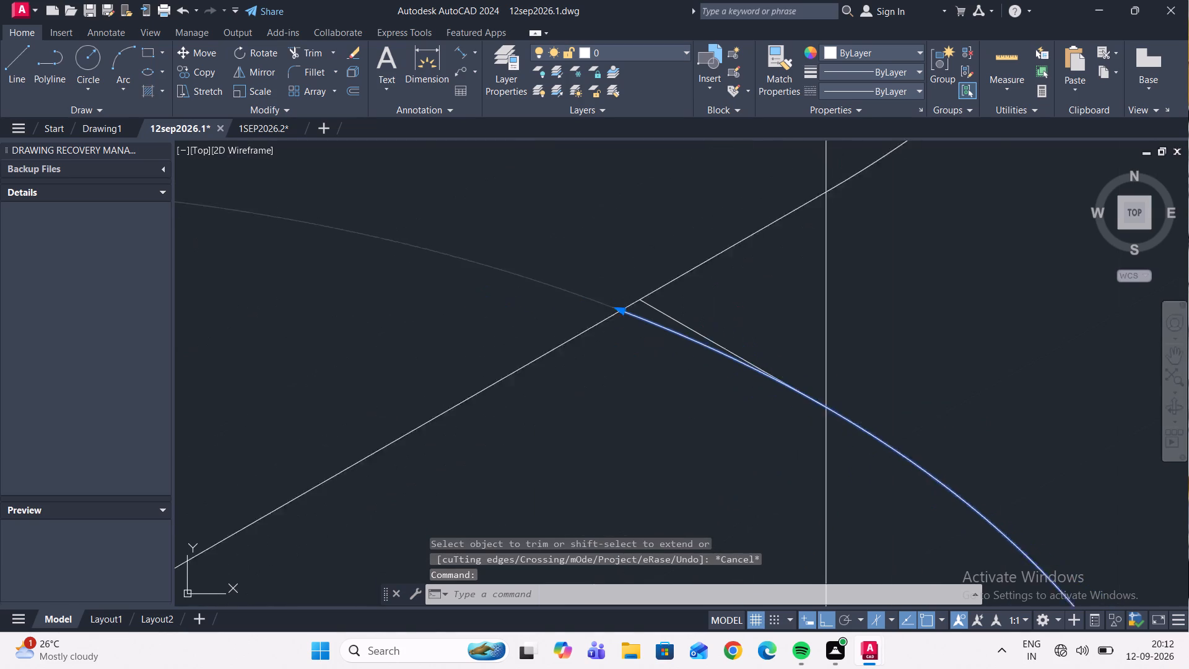
{"action": "scroll", "coordinate": [714, 326], "scroll_direction": "down", "scroll_amount": 1}
{"action": "scroll", "coordinate": [720, 442], "scroll_direction": "down", "scroll_amount": 4}
{"action": "scroll", "coordinate": [728, 488], "scroll_direction": "up", "scroll_amount": 4}
{"action": "scroll", "coordinate": [747, 379], "scroll_direction": "up", "scroll_amount": 2}
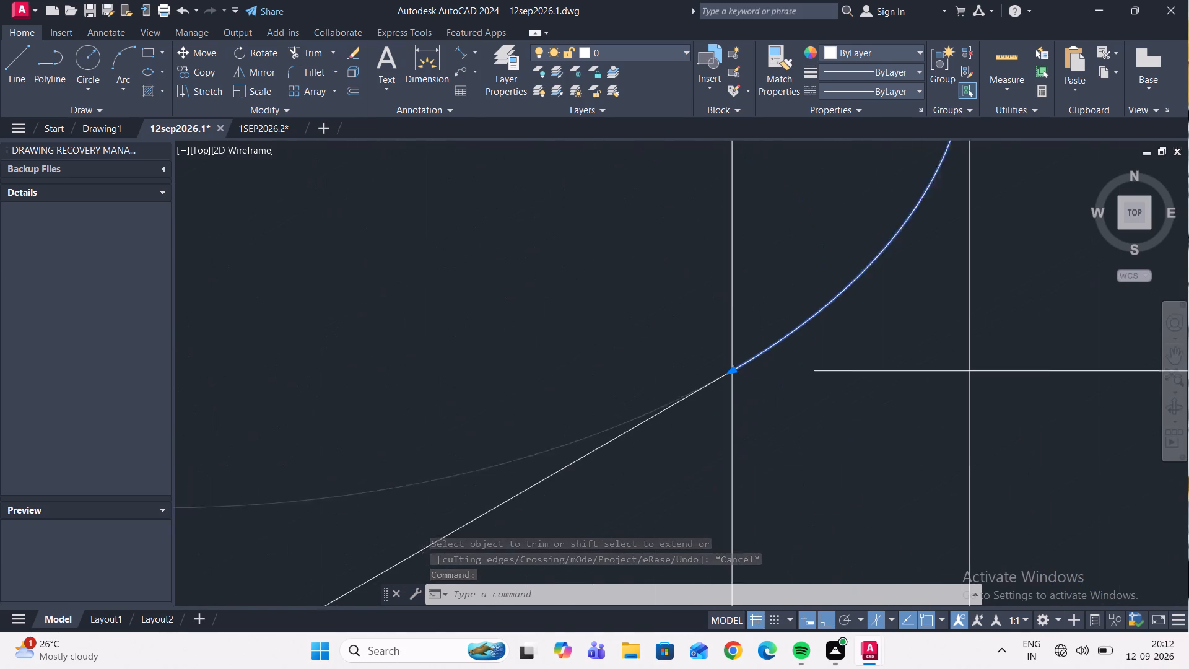
{"action": "scroll", "coordinate": [747, 379], "scroll_direction": "up", "scroll_amount": 1}
{"action": "scroll", "coordinate": [745, 378], "scroll_direction": "down", "scroll_amount": 7}
{"action": "scroll", "coordinate": [713, 286], "scroll_direction": "up", "scroll_amount": 3}
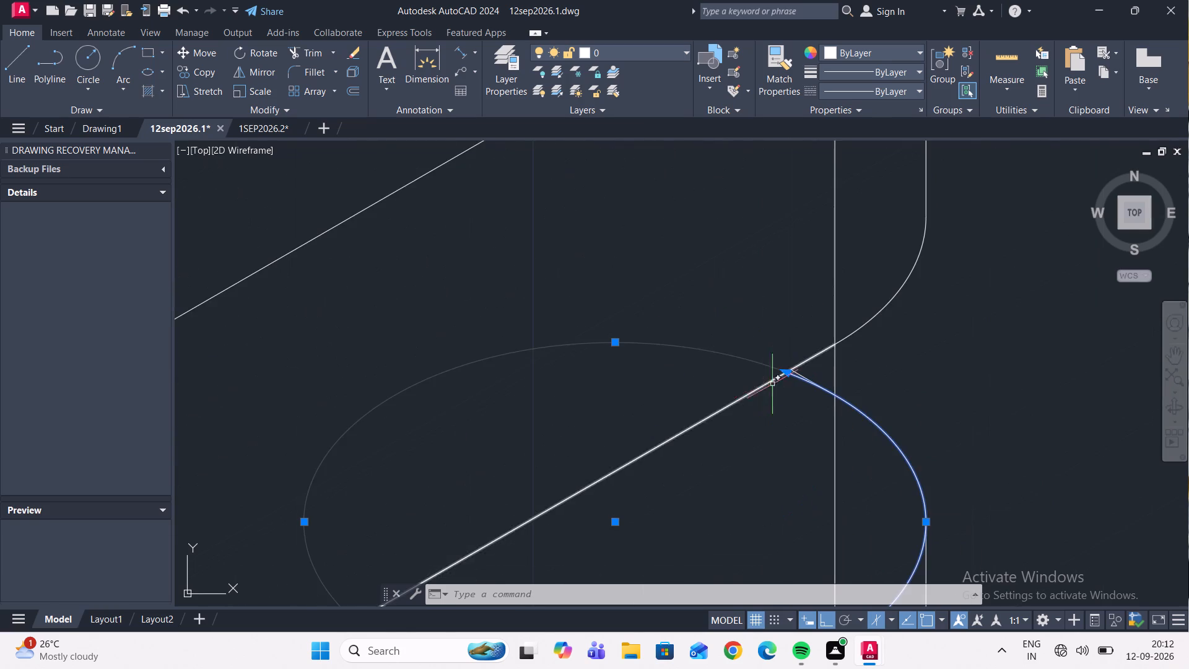
{"action": "scroll", "coordinate": [804, 384], "scroll_direction": "up", "scroll_amount": 2}
{"action": "key", "text": "Escape"}
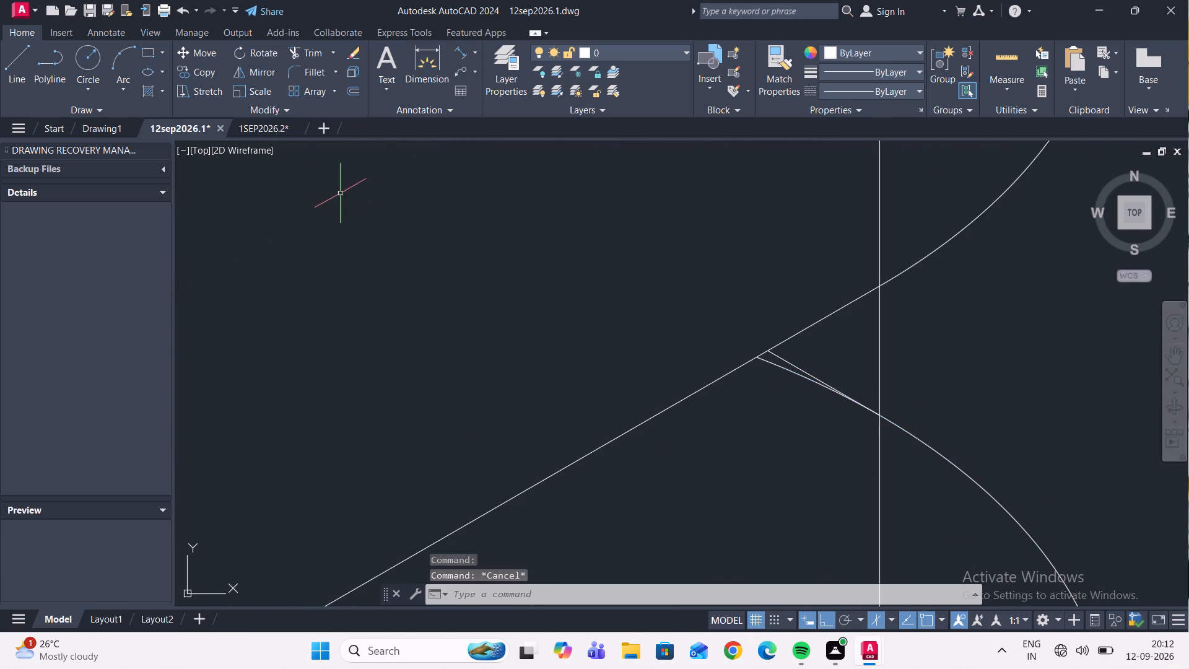
{"action": "left_click", "coordinate": [310, 53]}
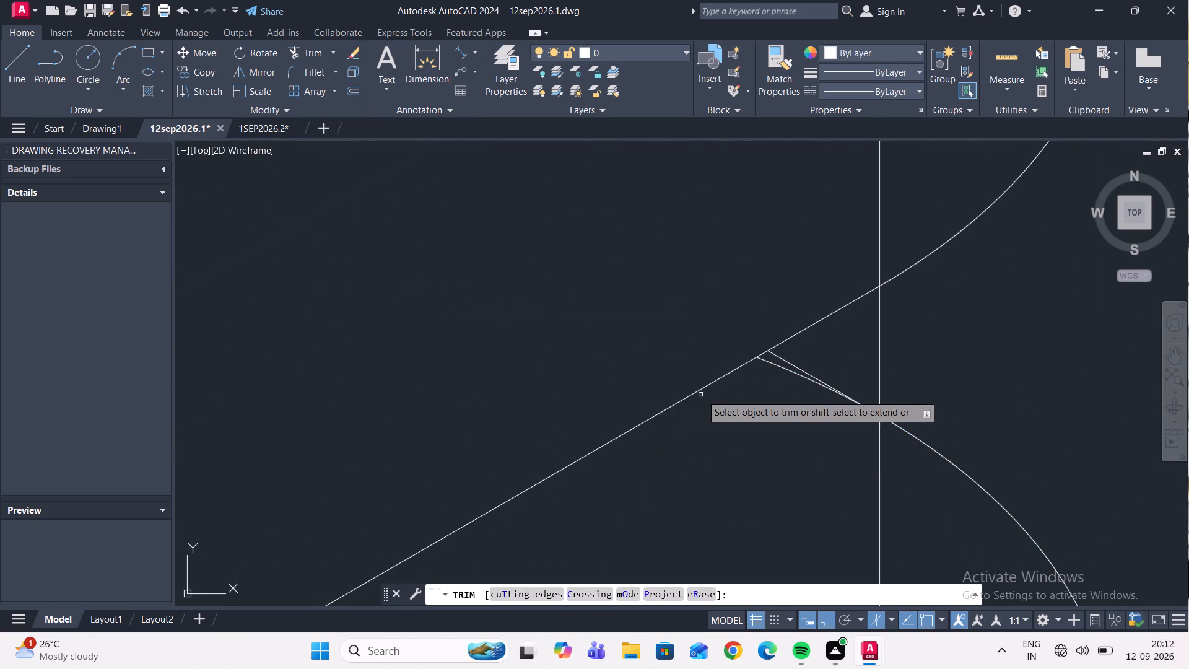
{"action": "left_click", "coordinate": [782, 357]}
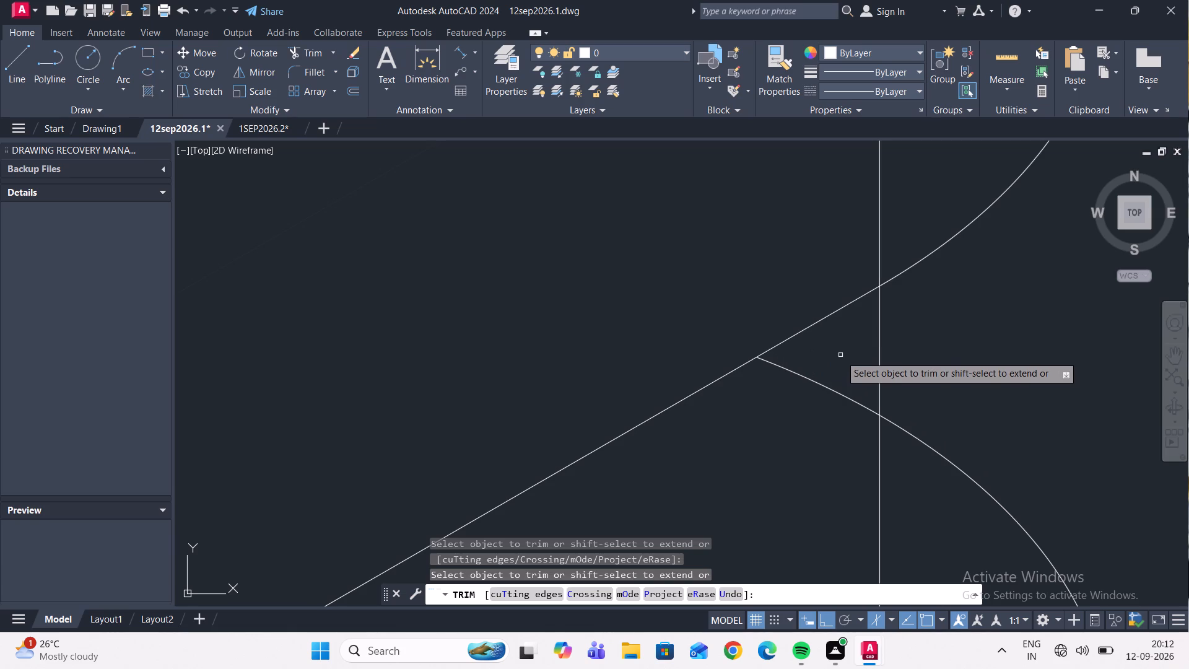
{"action": "scroll", "coordinate": [846, 359], "scroll_direction": "down", "scroll_amount": 5}
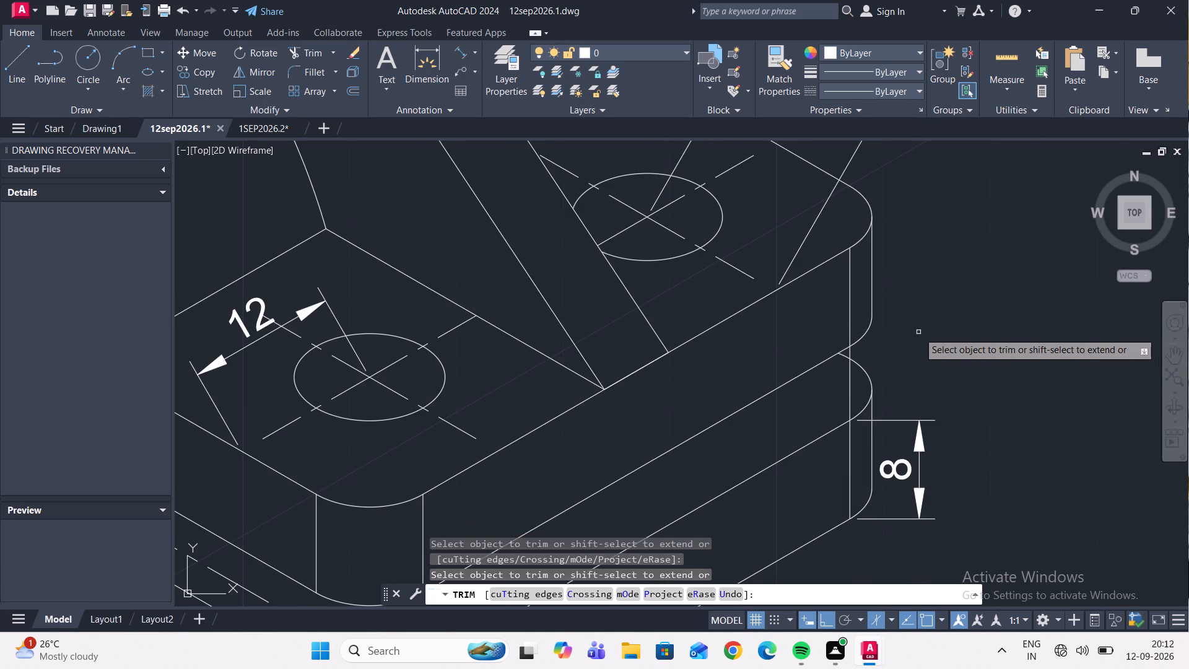
{"action": "key", "text": "Escape"}
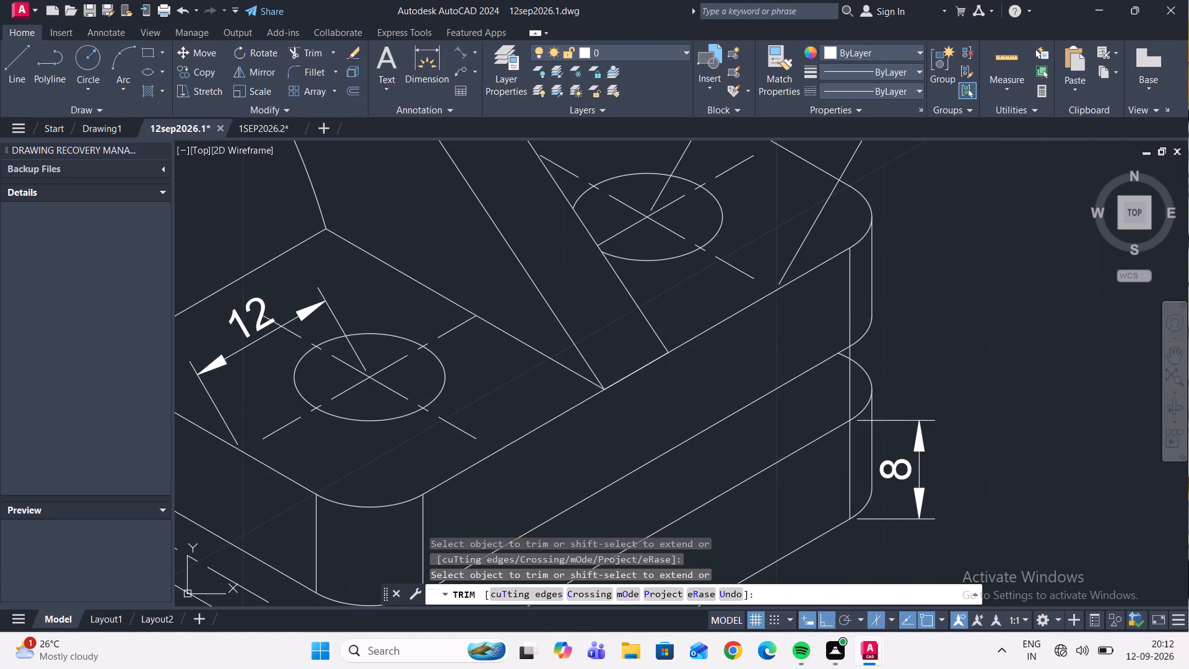
Add a vertical aligned dimension for the gap between the flange plates at the east corner, in line with the lower plate's thickness dimension.
{"action": "left_click", "coordinate": [466, 55]}
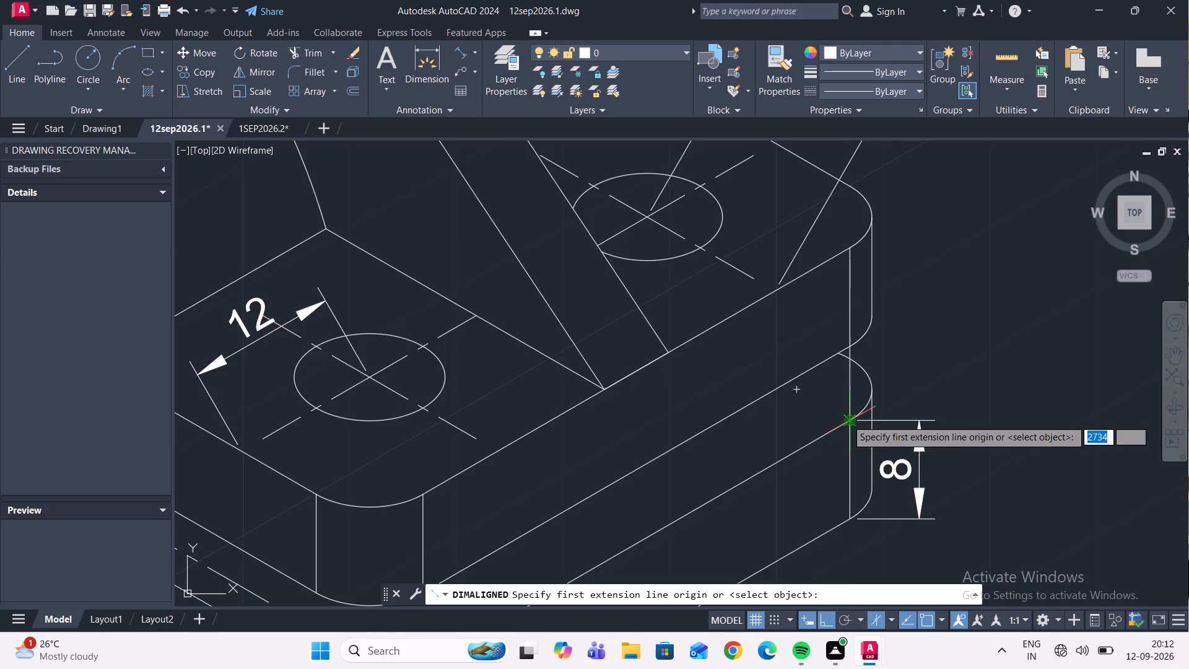
{"action": "scroll", "coordinate": [847, 419], "scroll_direction": "up", "scroll_amount": 3}
{"action": "left_click", "coordinate": [853, 431]}
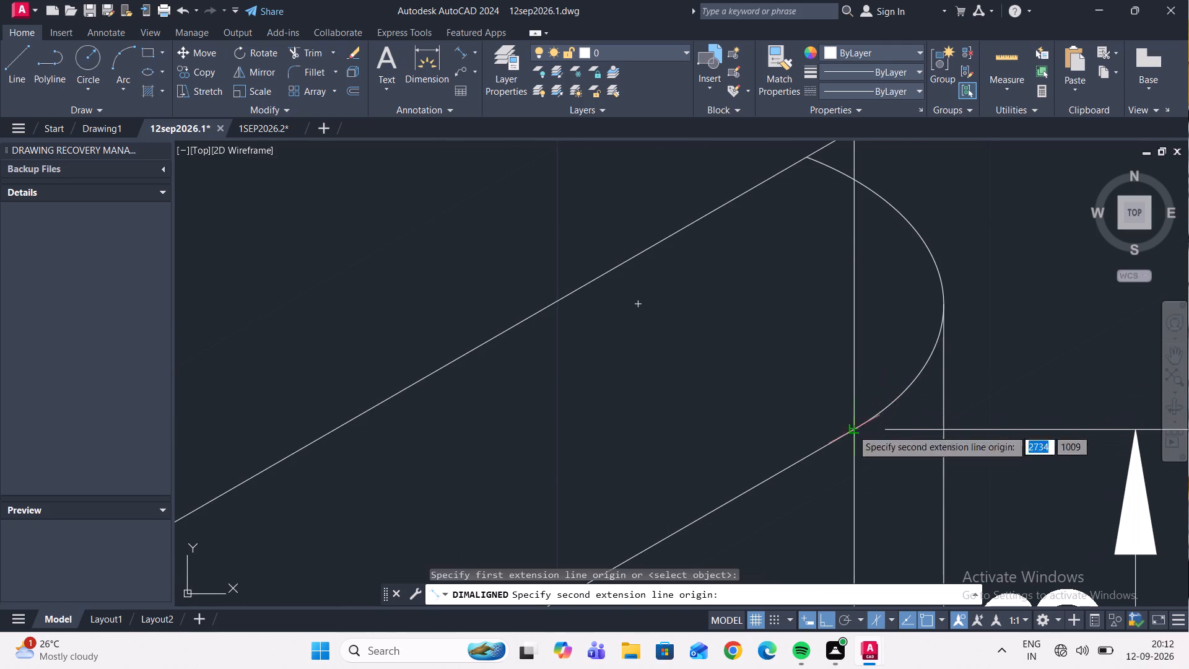
{"action": "scroll", "coordinate": [850, 294], "scroll_direction": "down", "scroll_amount": 2}
{"action": "middle_click_drag", "start_coordinate": [853, 299], "coordinate": [835, 381]}
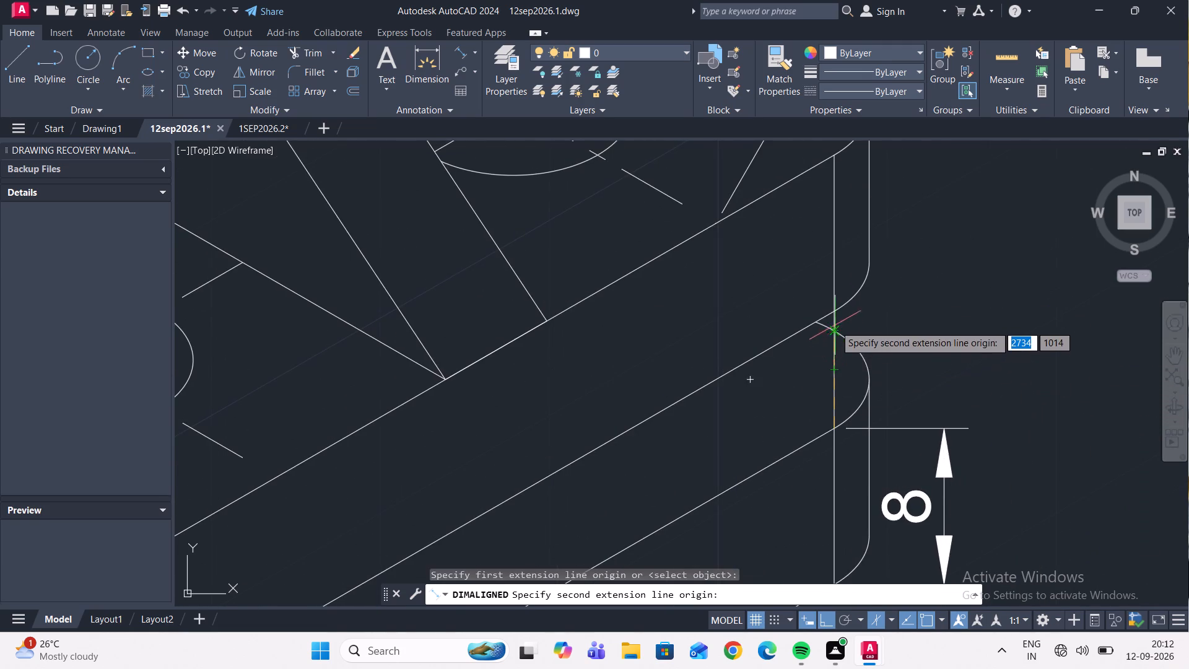
{"action": "scroll", "coordinate": [835, 325], "scroll_direction": "up", "scroll_amount": 2}
{"action": "left_click", "coordinate": [835, 289]}
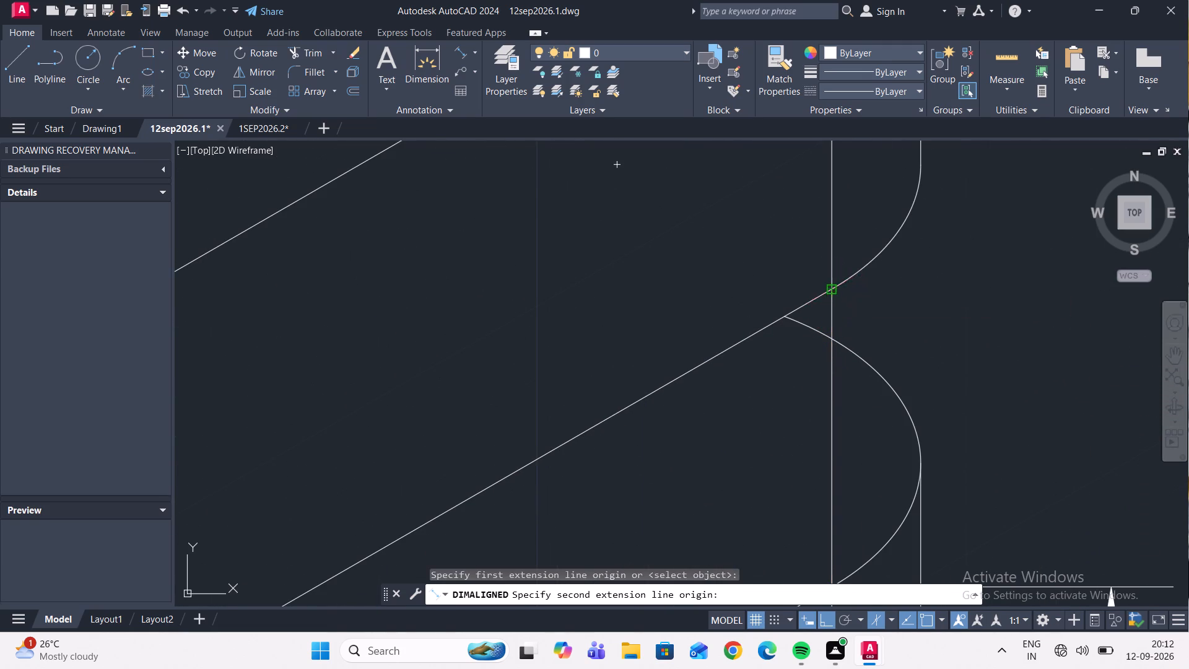
{"action": "scroll", "coordinate": [900, 287], "scroll_direction": "down", "scroll_amount": 3}
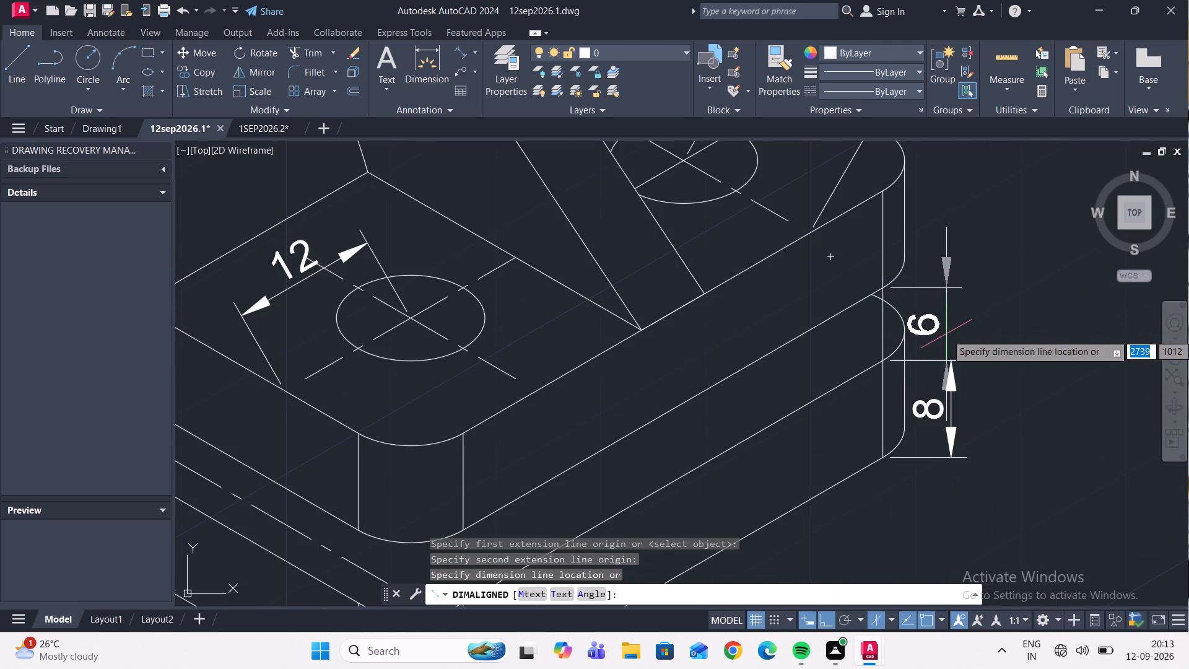
{"action": "left_click", "coordinate": [949, 339]}
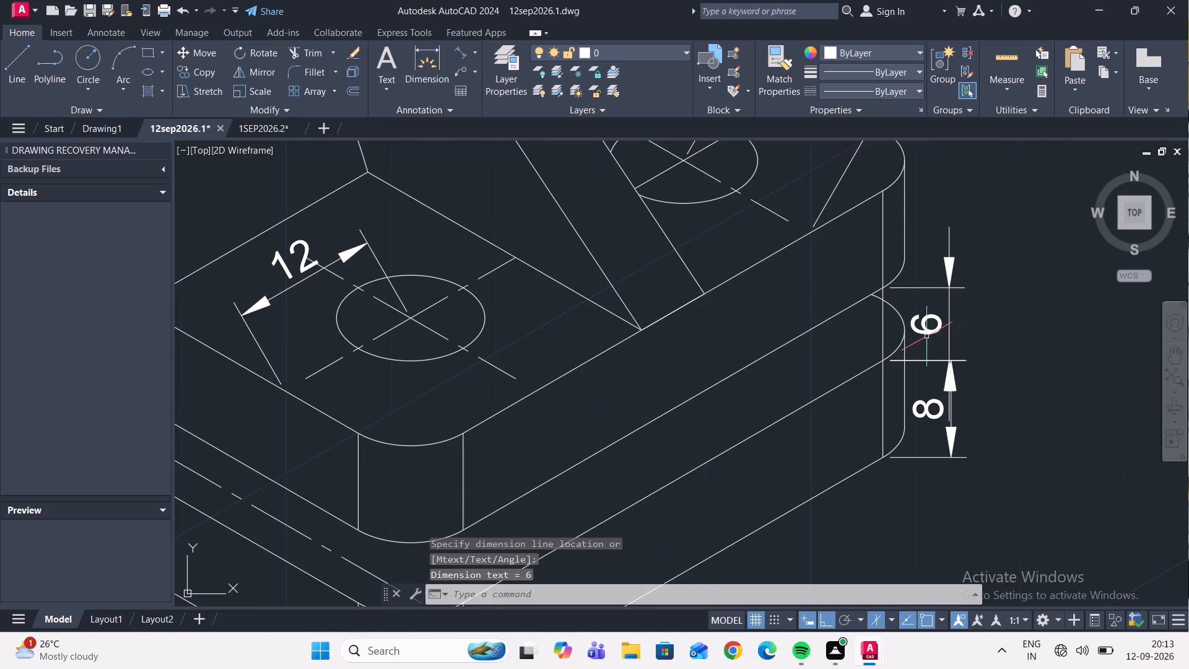
Add a vertical aligned dimension for the upper flange plate's thickness at its rounded east corner, stacked in line above the gap dimension.
{"action": "scroll", "coordinate": [926, 336], "scroll_direction": "down", "scroll_amount": 1}
{"action": "scroll", "coordinate": [909, 320], "scroll_direction": "up", "scroll_amount": 1}
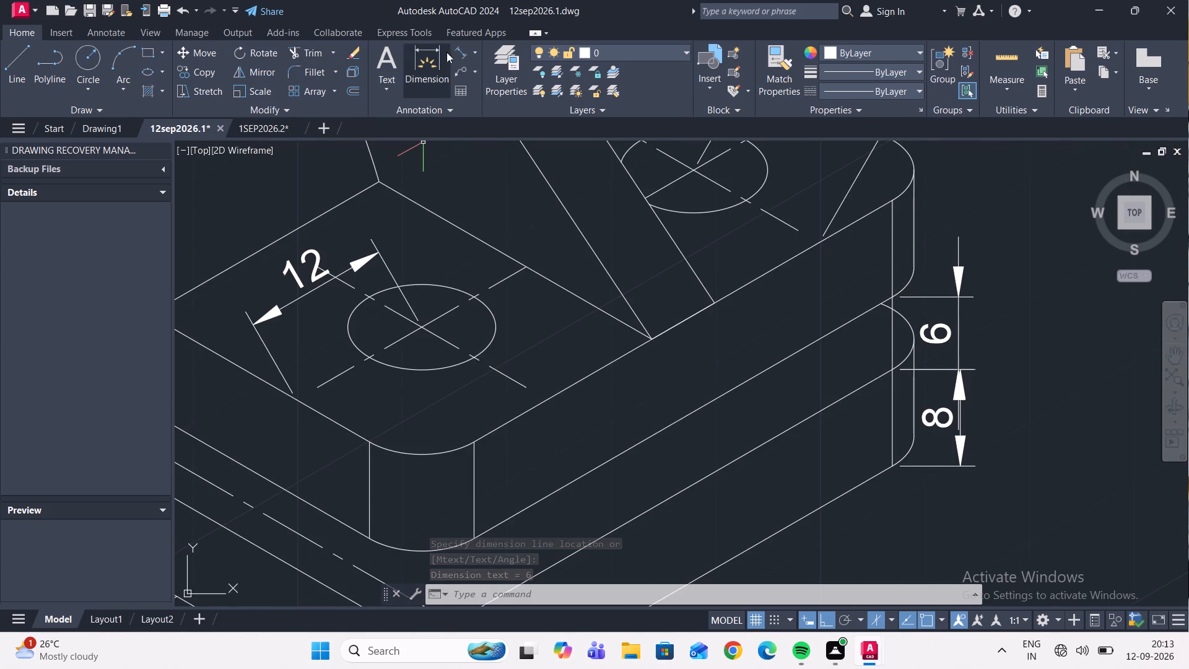
{"action": "left_click", "coordinate": [468, 56]}
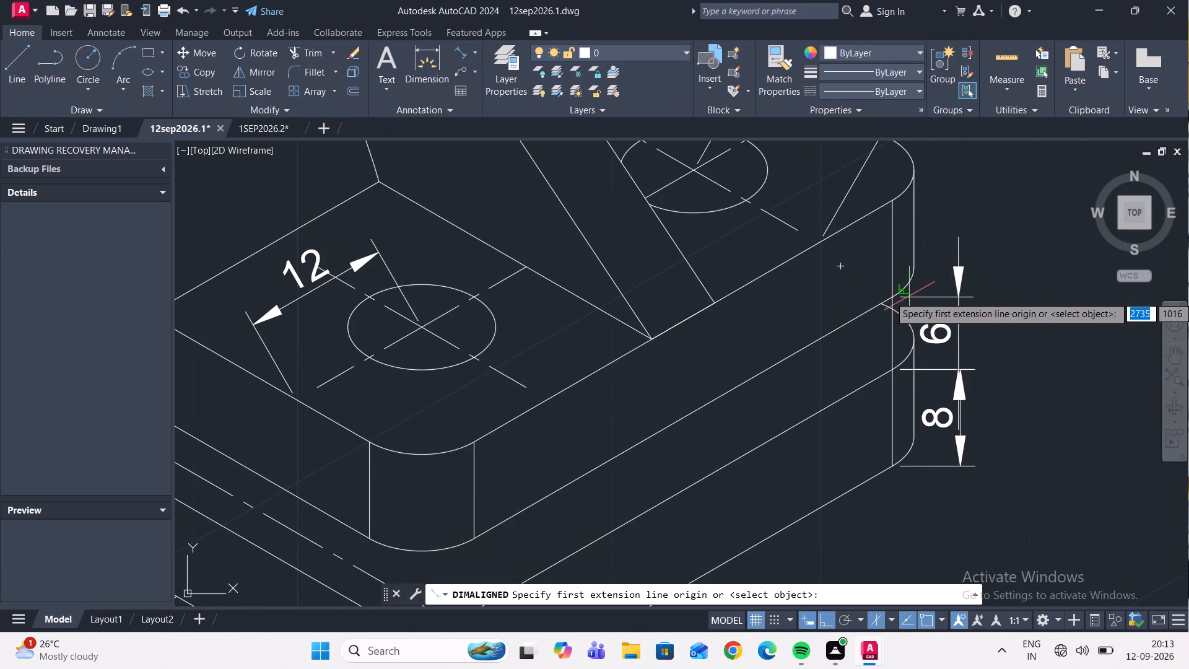
{"action": "scroll", "coordinate": [907, 300], "scroll_direction": "up", "scroll_amount": 2}
{"action": "left_click", "coordinate": [868, 291]}
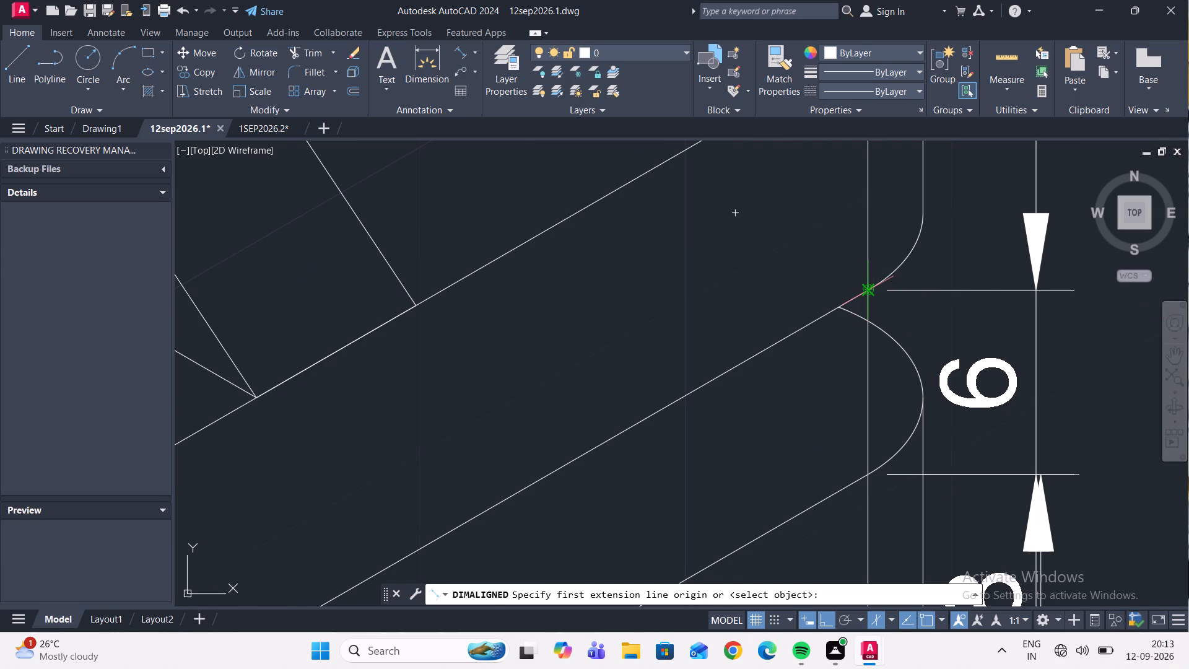
{"action": "scroll", "coordinate": [866, 269], "scroll_direction": "down", "scroll_amount": 3}
{"action": "middle_click_drag", "start_coordinate": [868, 269], "coordinate": [865, 327]}
{"action": "scroll", "coordinate": [865, 305], "scroll_direction": "up", "scroll_amount": 2}
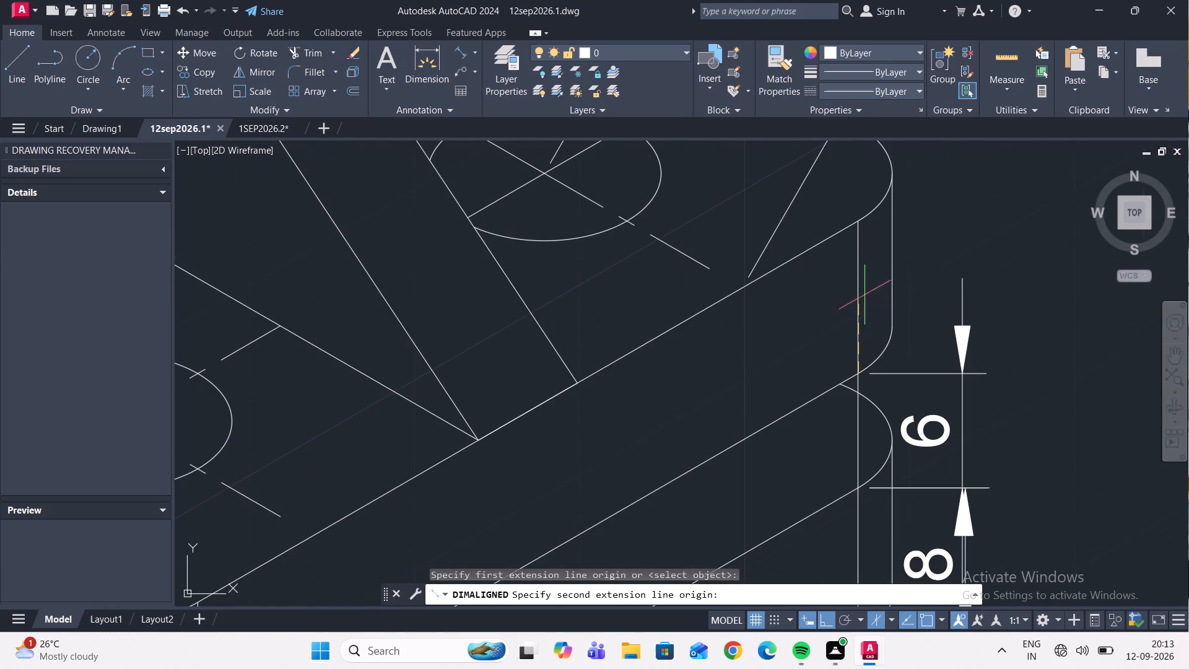
{"action": "left_click", "coordinate": [858, 223]}
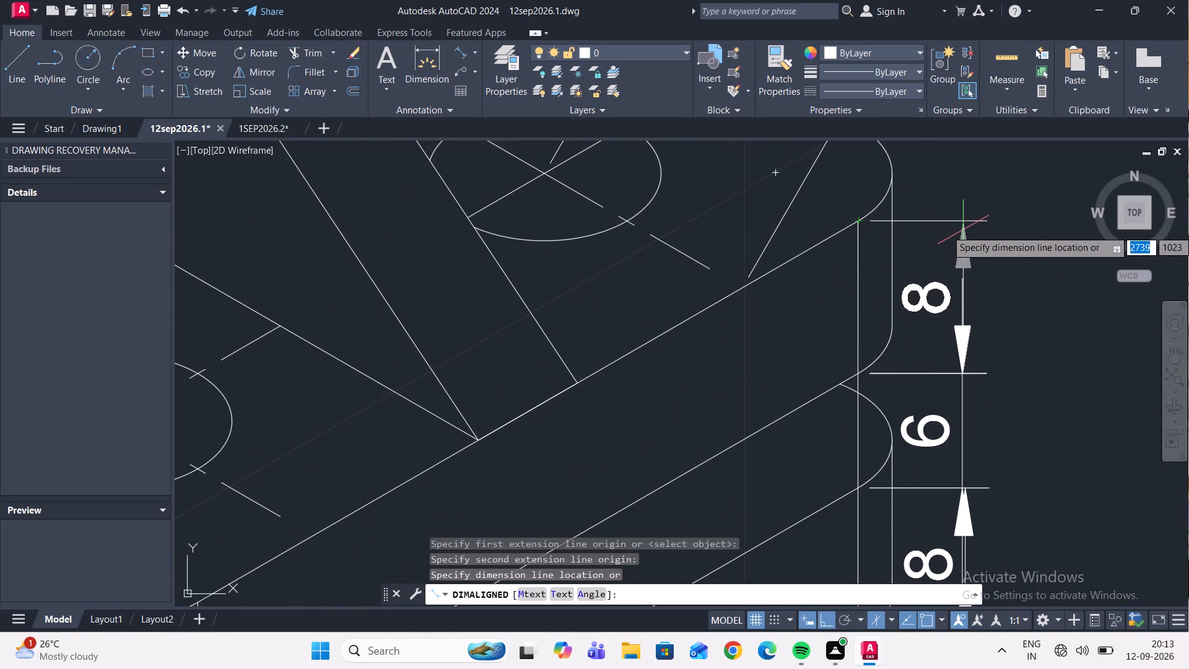
{"action": "left_click", "coordinate": [962, 230]}
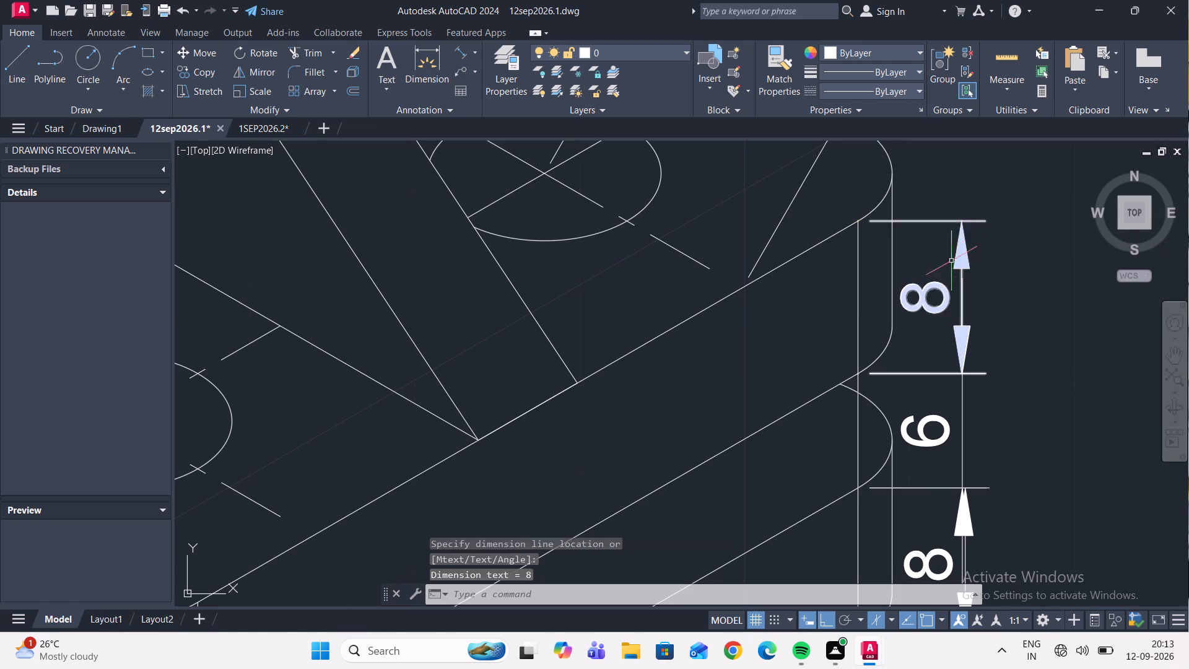
Add a vertical aligned dimension between the front lower lug's and front upper lug's hole centres, placed outside the flange thickness dimensions.
{"action": "scroll", "coordinate": [950, 287], "scroll_direction": "down", "scroll_amount": 2}
{"action": "middle_click_drag", "start_coordinate": [962, 299], "coordinate": [943, 263]}
{"action": "scroll", "coordinate": [934, 270], "scroll_direction": "up", "scroll_amount": 1}
{"action": "middle_click_drag", "start_coordinate": [933, 290], "coordinate": [934, 290]}
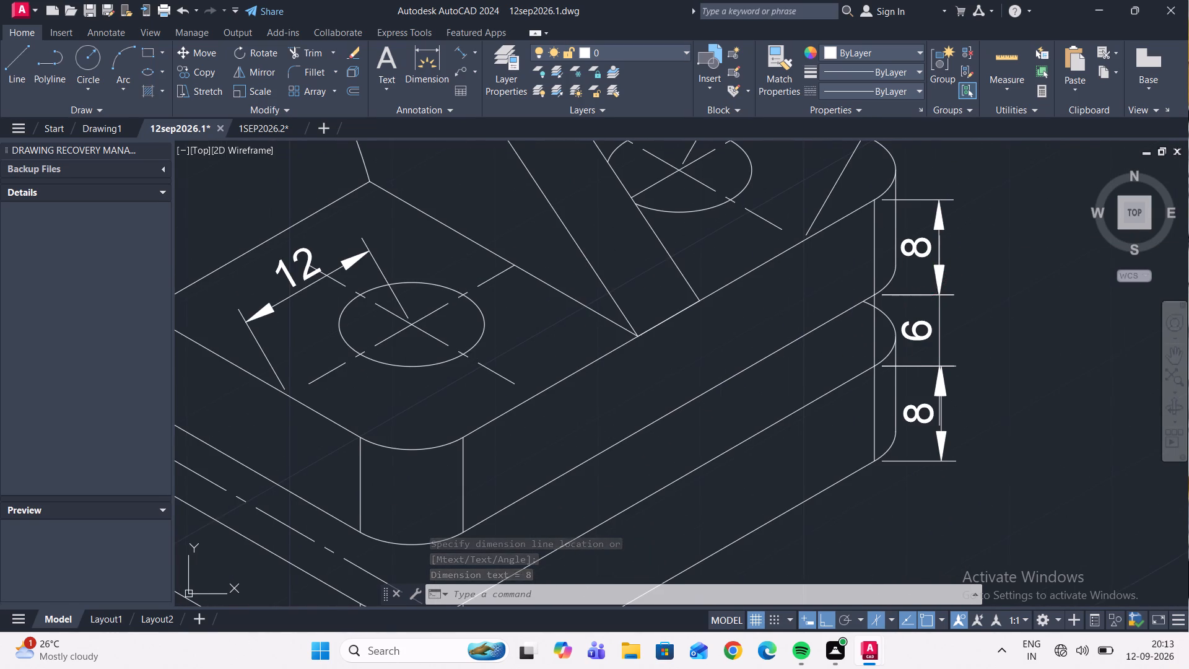
{"action": "middle_click_drag", "start_coordinate": [934, 290], "coordinate": [964, 286]}
{"action": "scroll", "coordinate": [964, 285], "scroll_direction": "down", "scroll_amount": 3}
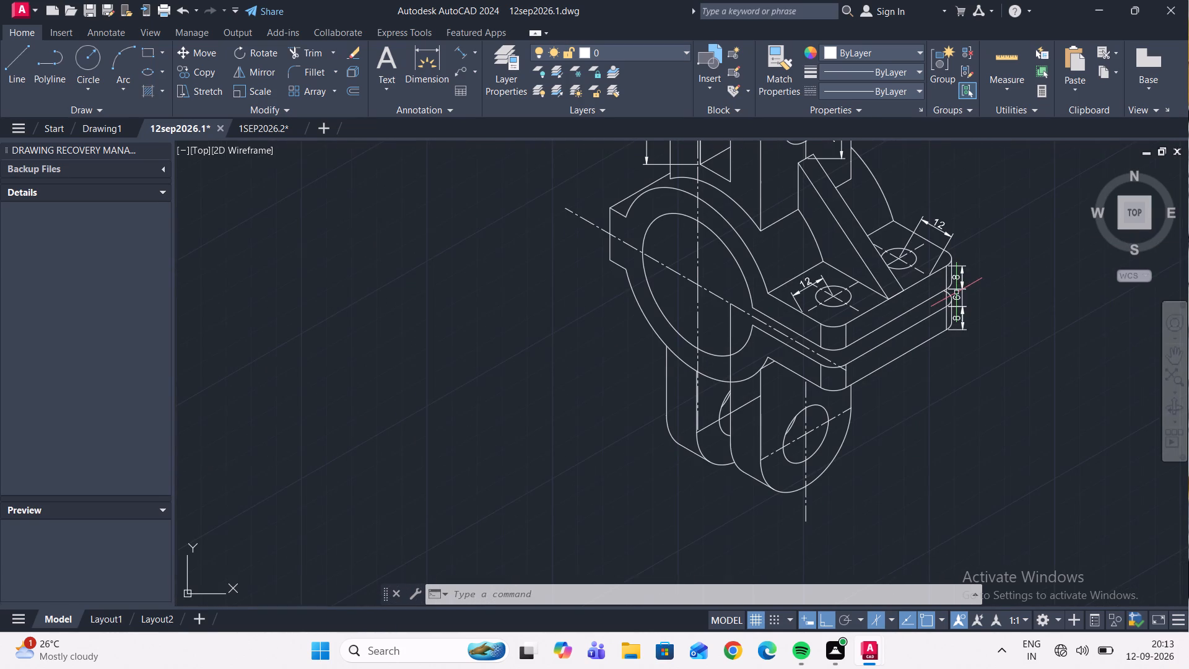
{"action": "middle_click_drag", "start_coordinate": [952, 297], "coordinate": [910, 348]}
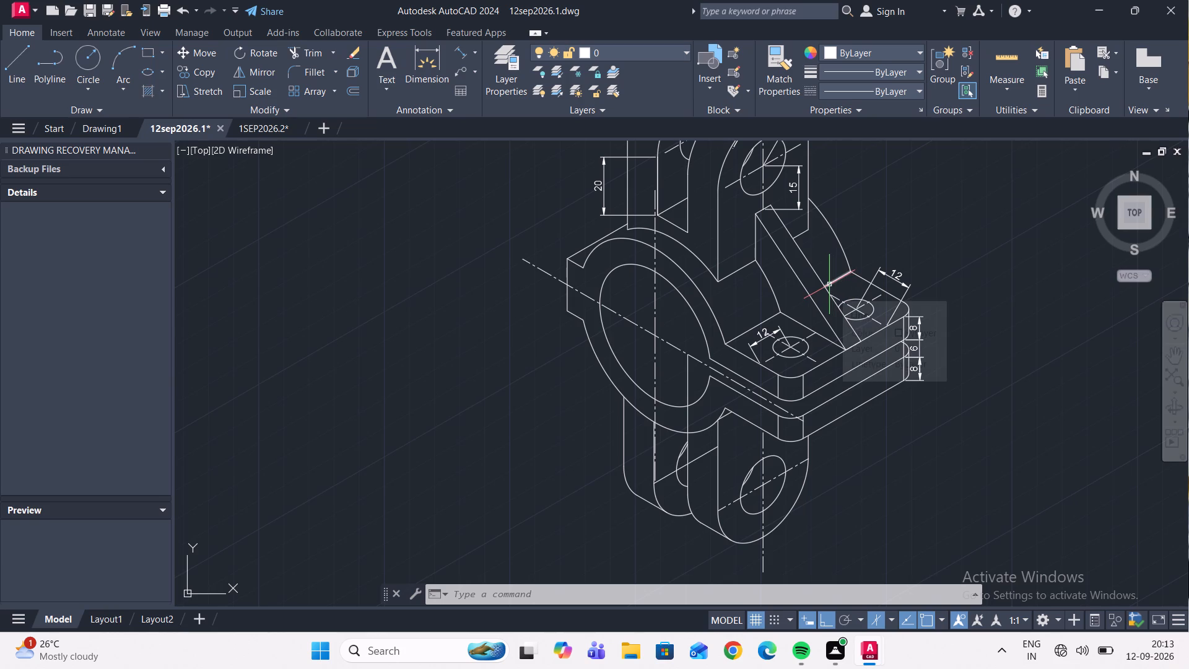
{"action": "key", "text": "space"}
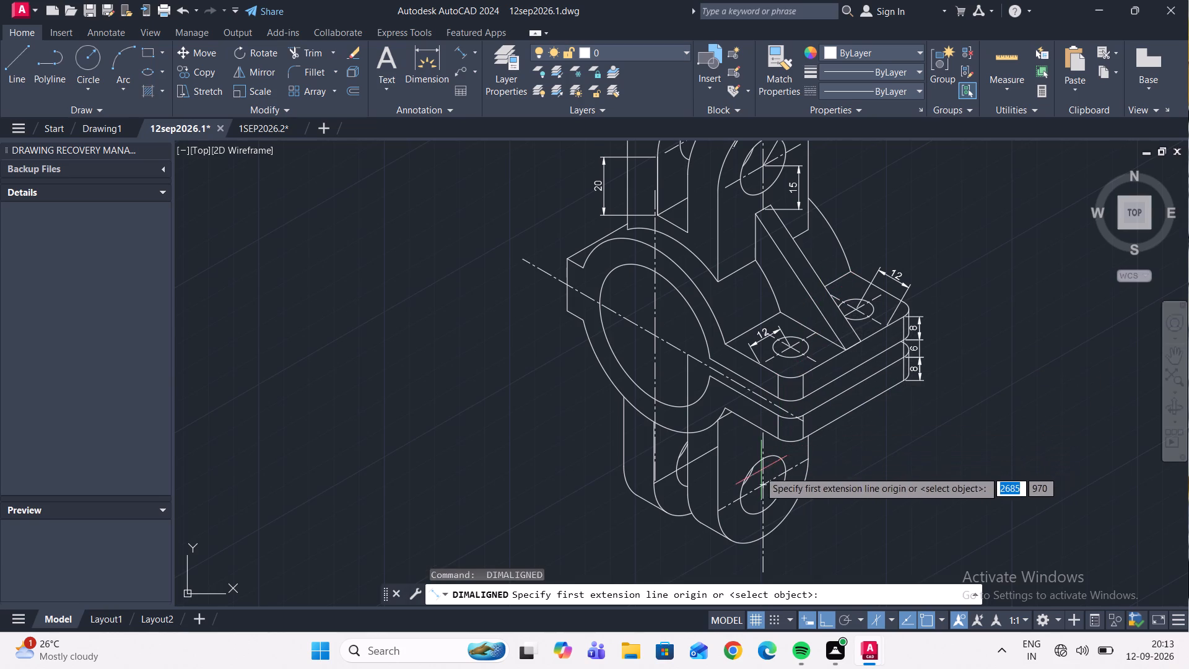
{"action": "scroll", "coordinate": [756, 472], "scroll_direction": "up", "scroll_amount": 1}
{"action": "left_click", "coordinate": [767, 491]}
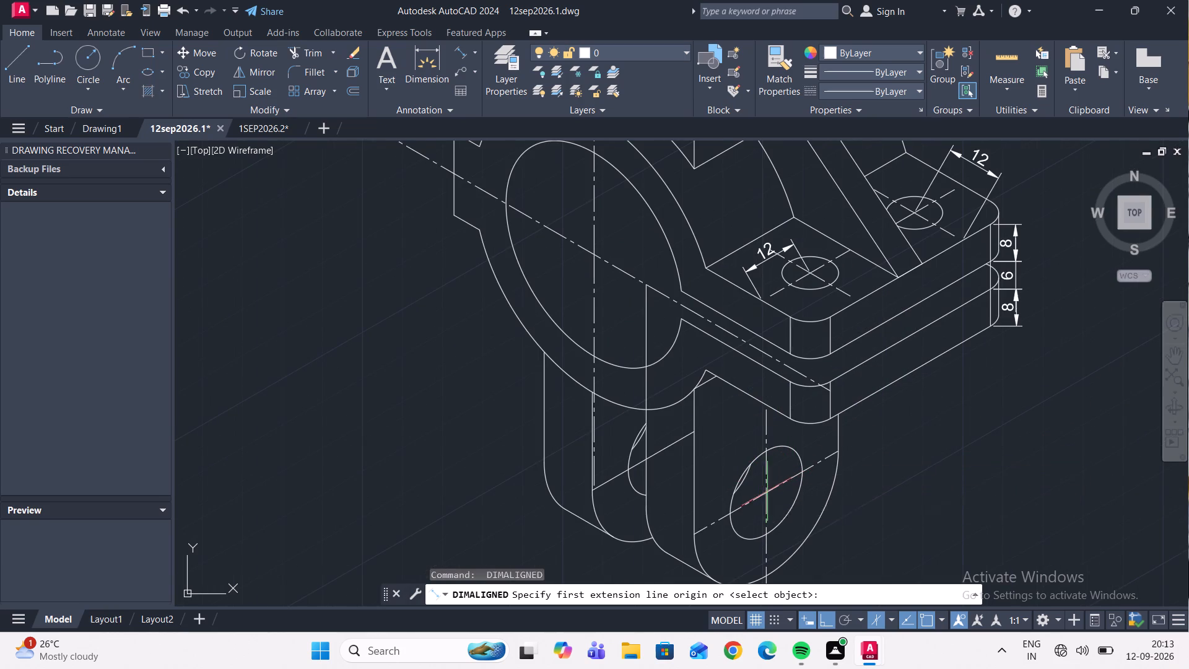
{"action": "scroll", "coordinate": [764, 246], "scroll_direction": "down", "scroll_amount": 2}
{"action": "middle_click_drag", "start_coordinate": [764, 265], "coordinate": [721, 444]}
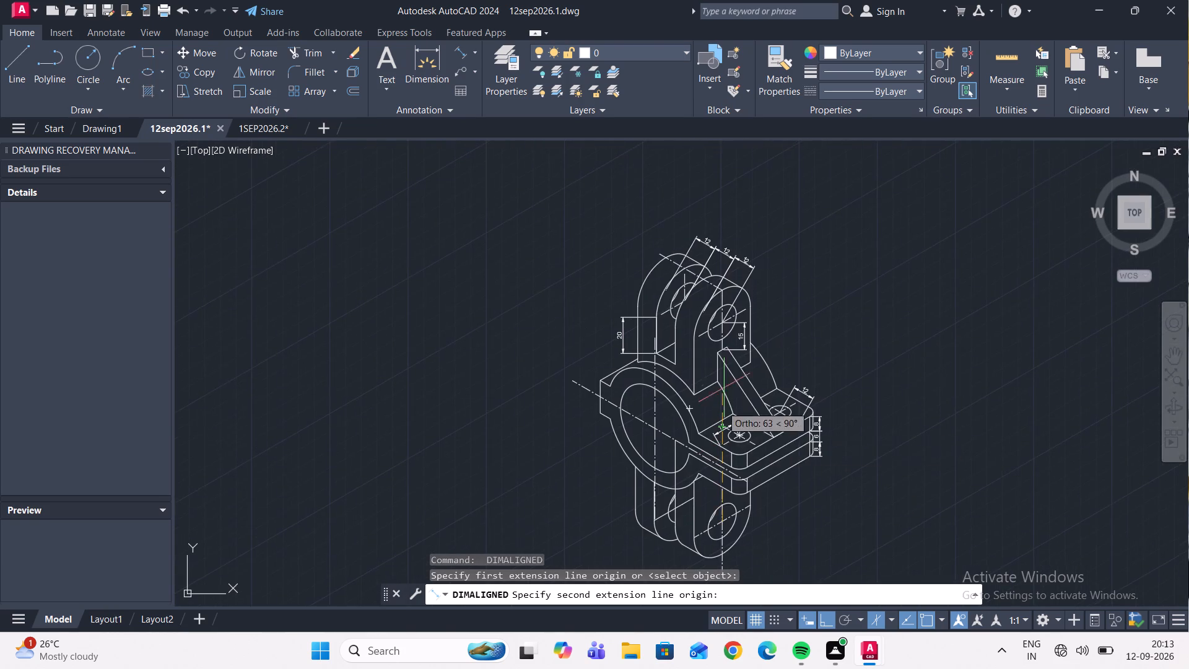
{"action": "scroll", "coordinate": [730, 348], "scroll_direction": "up", "scroll_amount": 2}
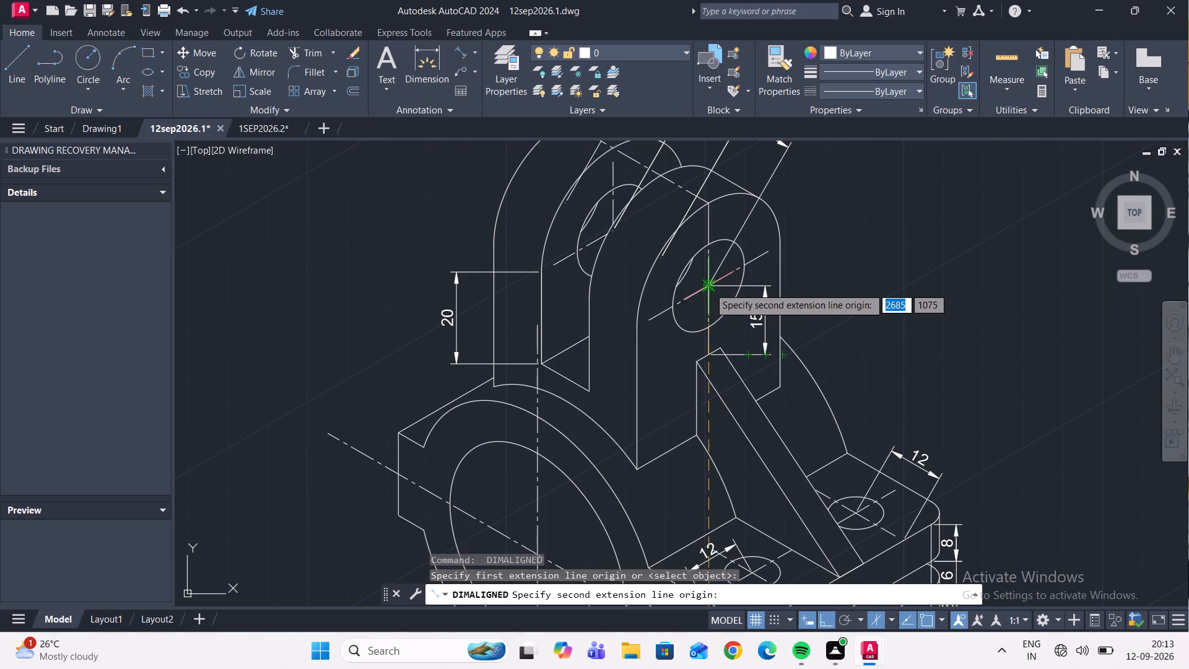
{"action": "left_click", "coordinate": [709, 287]}
{"action": "scroll", "coordinate": [873, 276], "scroll_direction": "down", "scroll_amount": 3}
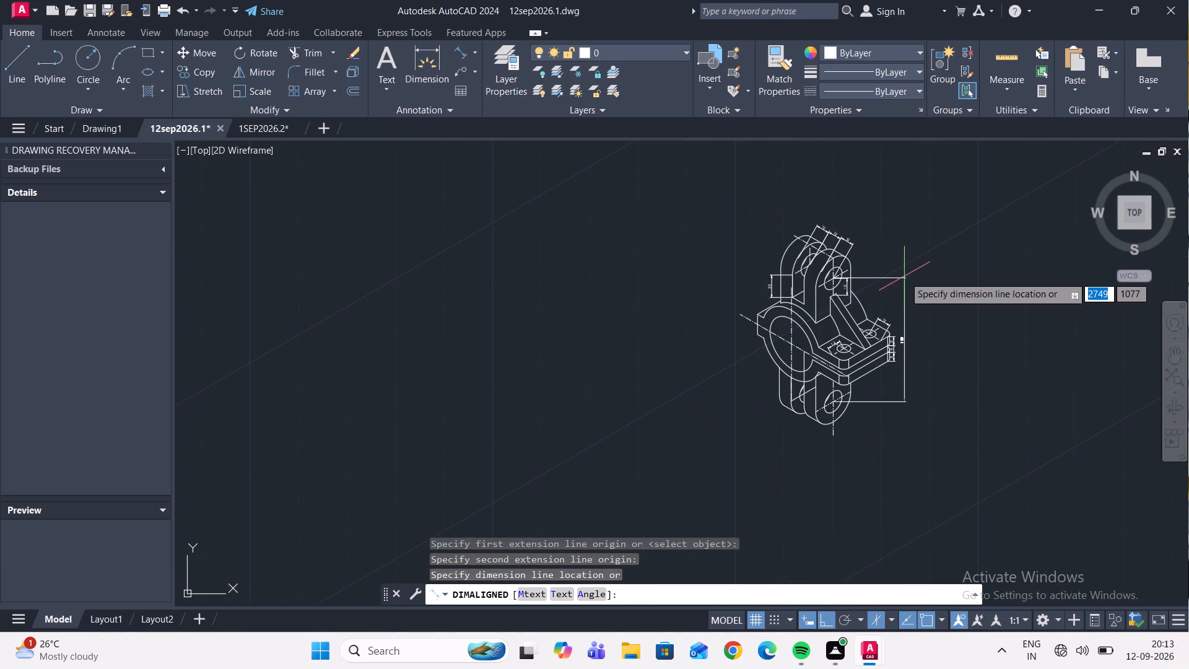
{"action": "scroll", "coordinate": [905, 276], "scroll_direction": "up", "scroll_amount": 2}
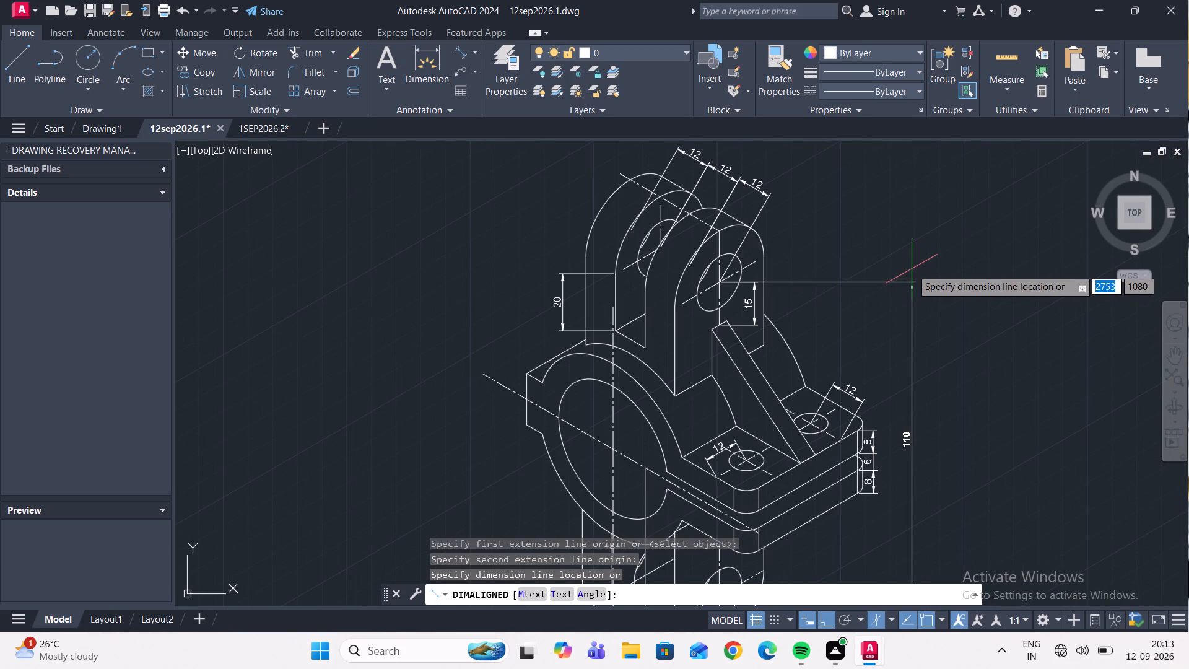
{"action": "left_click", "coordinate": [912, 269]}
Add an aligned dimension for the upper flange plate's width between the rounded corners' outer tangent points, placed below and outside the lower plate.
{"action": "scroll", "coordinate": [903, 281], "scroll_direction": "down", "scroll_amount": 3}
{"action": "scroll", "coordinate": [879, 370], "scroll_direction": "up", "scroll_amount": 2}
{"action": "scroll", "coordinate": [825, 252], "scroll_direction": "up", "scroll_amount": 2}
{"action": "middle_click_drag", "start_coordinate": [847, 300], "coordinate": [661, 308]}
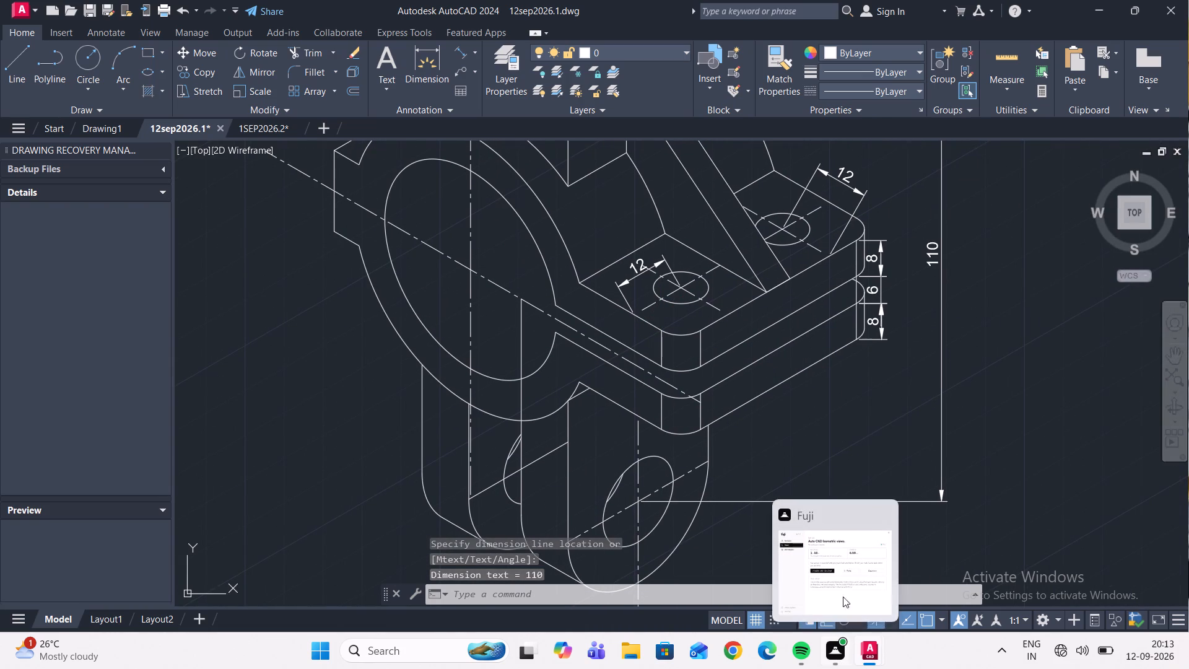
{"action": "scroll", "coordinate": [737, 342], "scroll_direction": "down", "scroll_amount": 1}
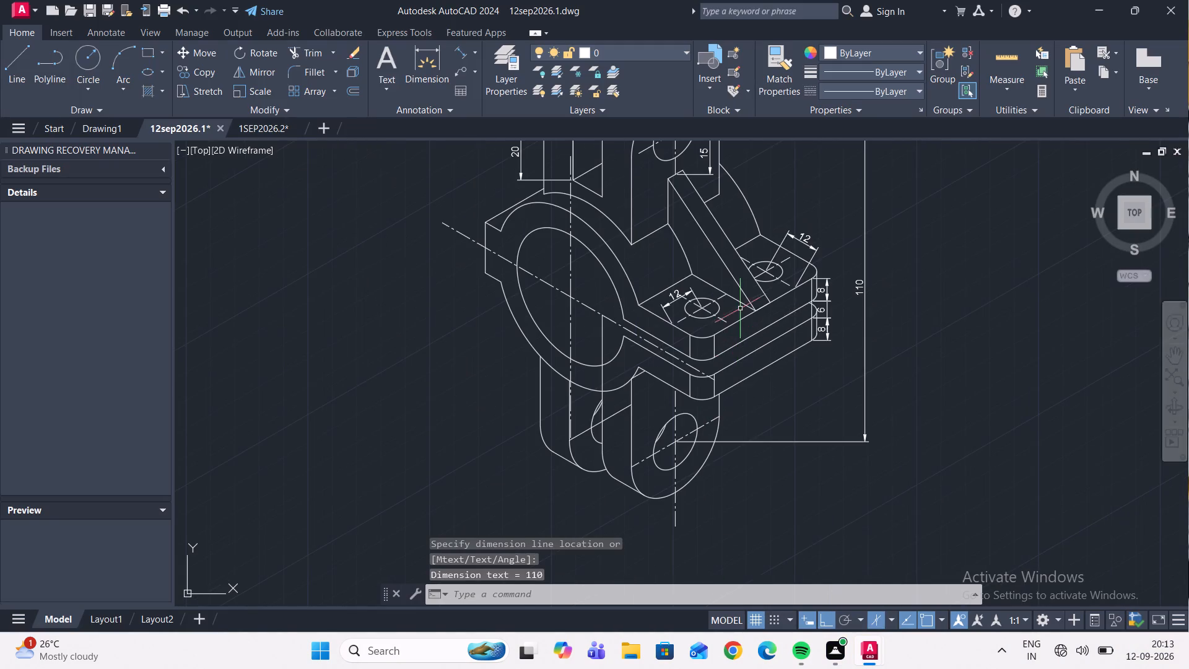
{"action": "scroll", "coordinate": [740, 304], "scroll_direction": "down", "scroll_amount": 2}
{"action": "scroll", "coordinate": [676, 253], "scroll_direction": "up", "scroll_amount": 2}
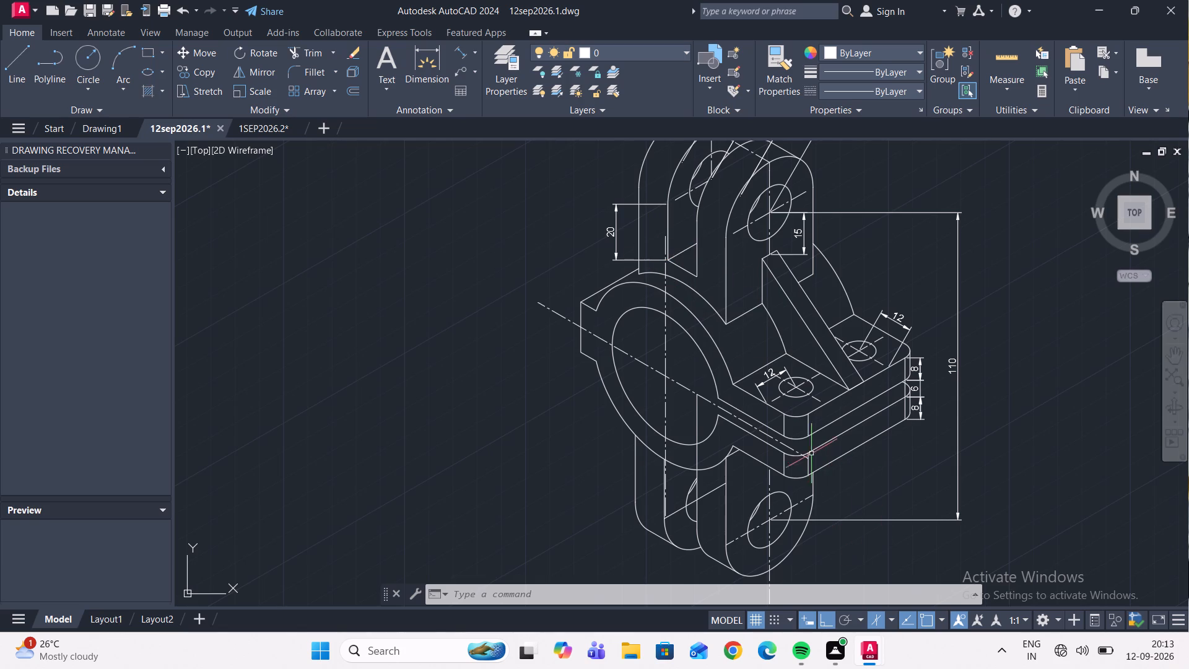
{"action": "key", "text": "space"}
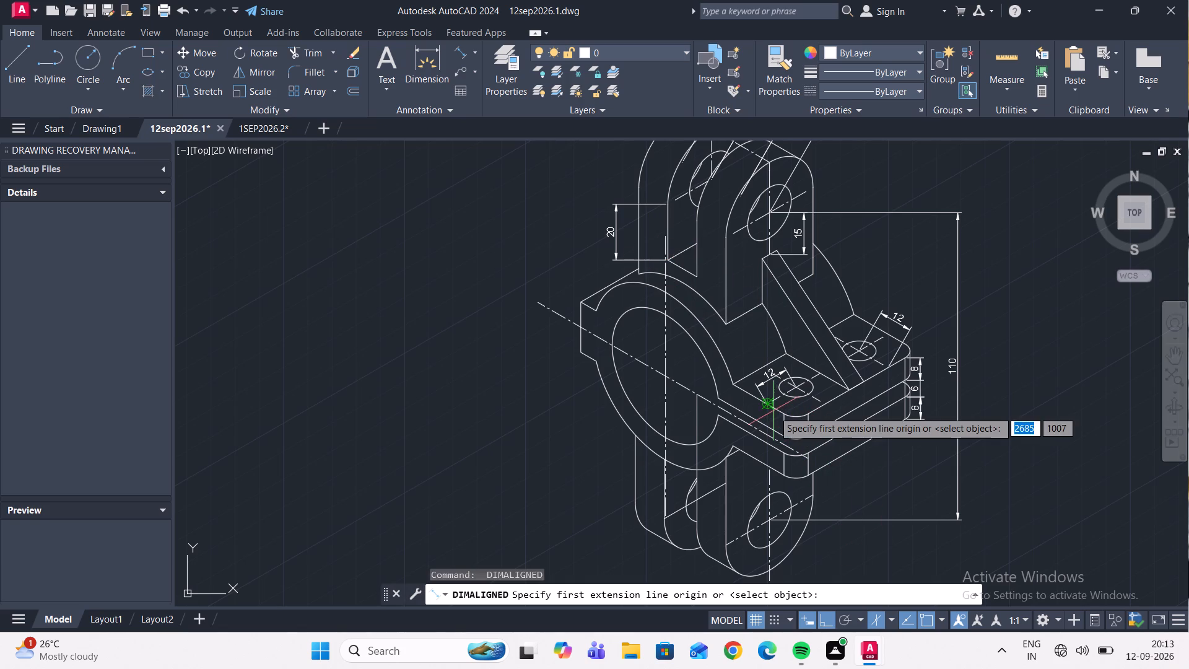
{"action": "left_click", "coordinate": [784, 411]}
{"action": "scroll", "coordinate": [896, 362], "scroll_direction": "down", "scroll_amount": 2}
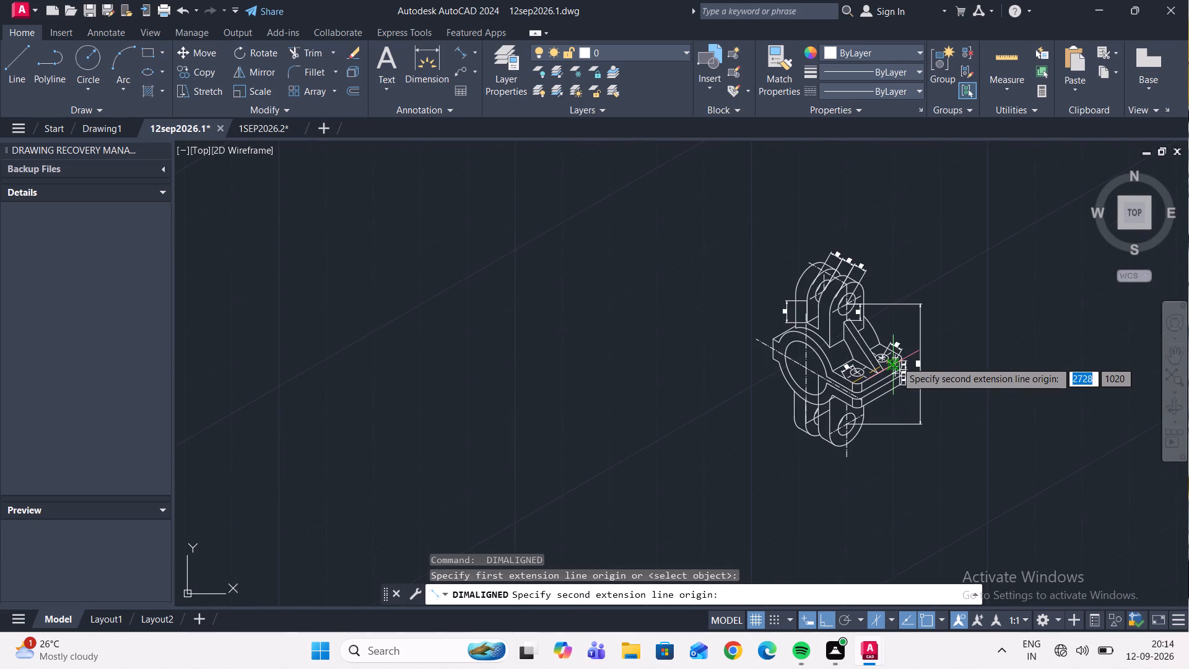
{"action": "scroll", "coordinate": [896, 361], "scroll_direction": "up", "scroll_amount": 6}
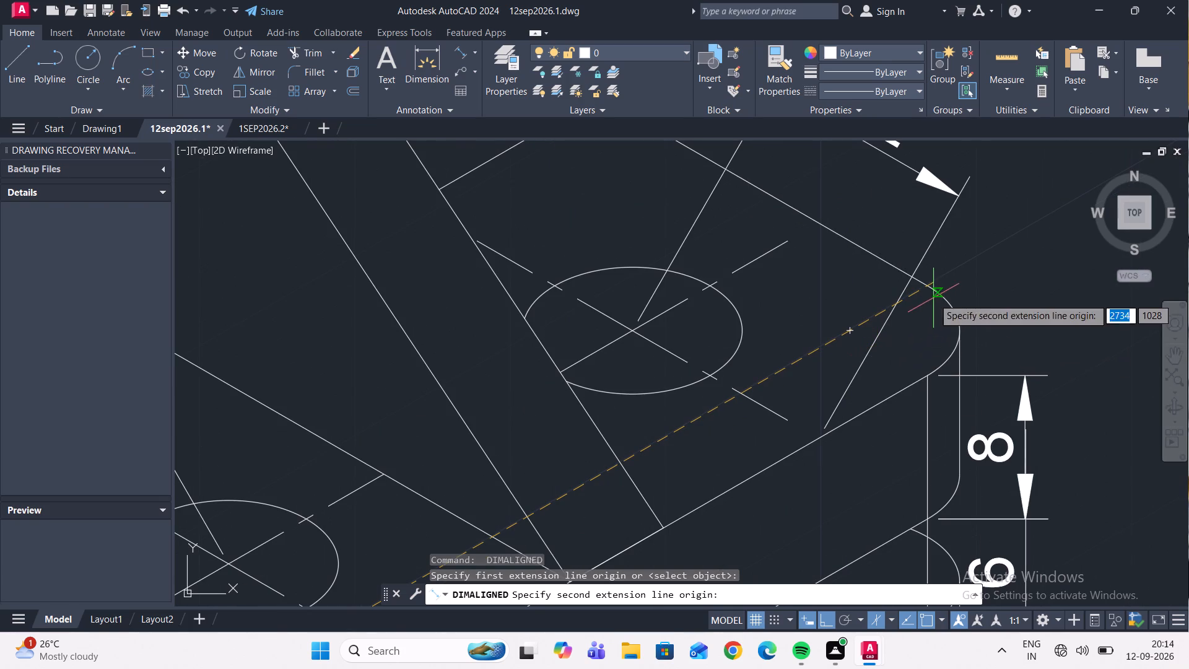
{"action": "left_click", "coordinate": [930, 287]}
{"action": "scroll", "coordinate": [928, 287], "scroll_direction": "down", "scroll_amount": 3}
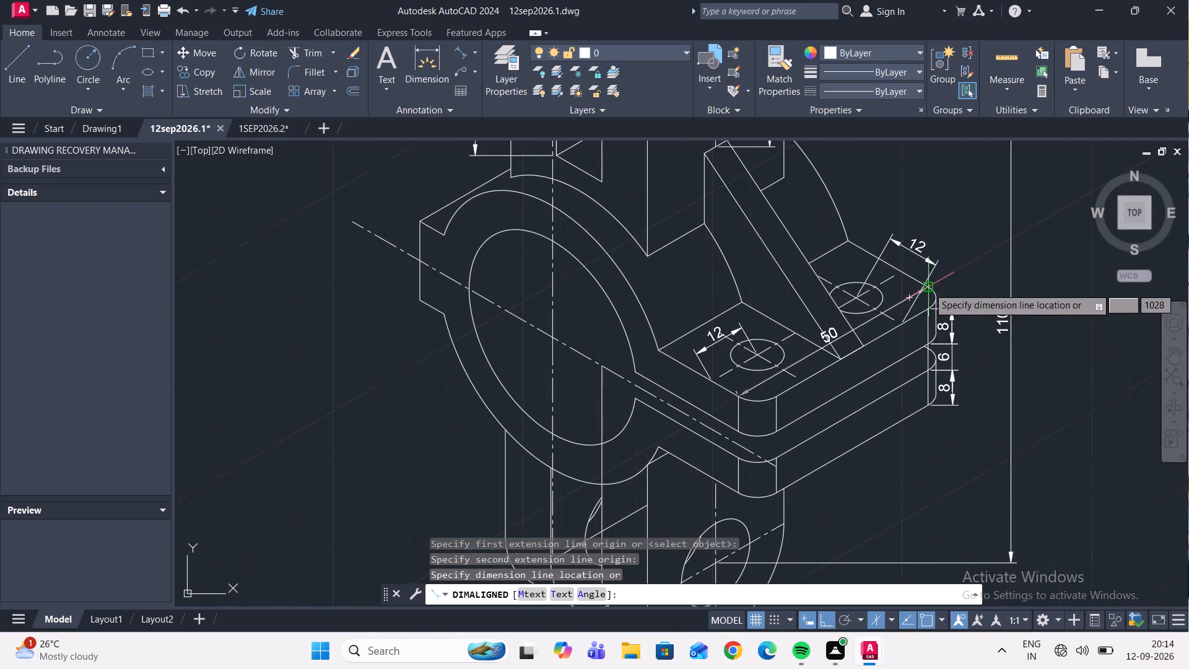
{"action": "left_click", "coordinate": [988, 485]}
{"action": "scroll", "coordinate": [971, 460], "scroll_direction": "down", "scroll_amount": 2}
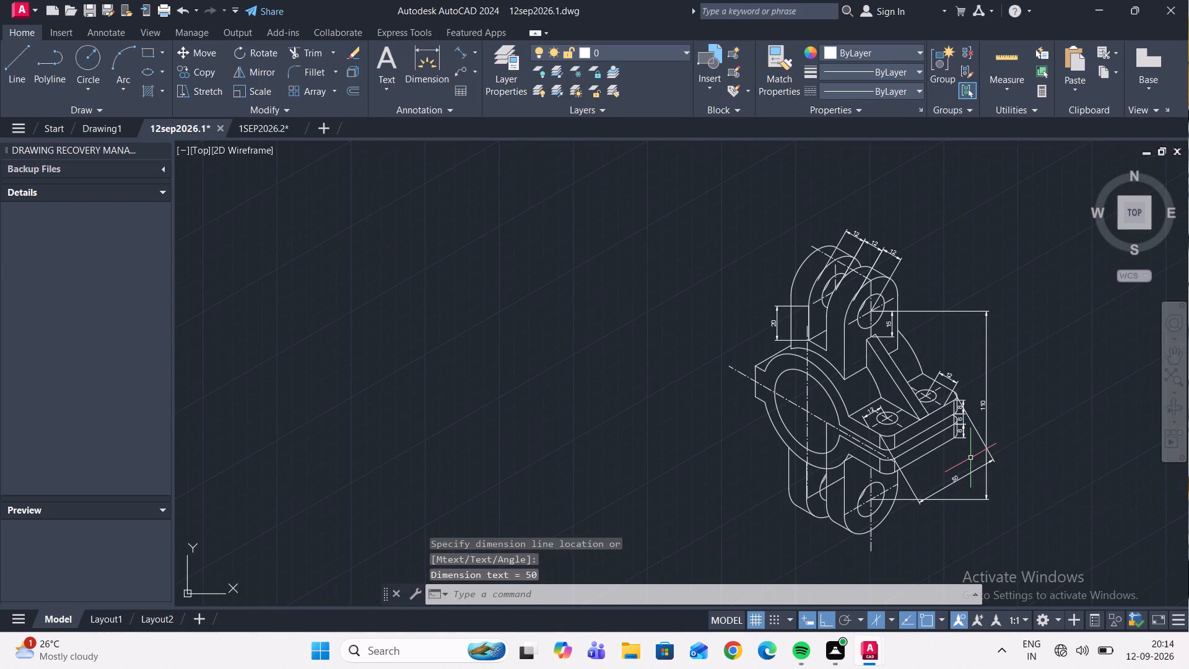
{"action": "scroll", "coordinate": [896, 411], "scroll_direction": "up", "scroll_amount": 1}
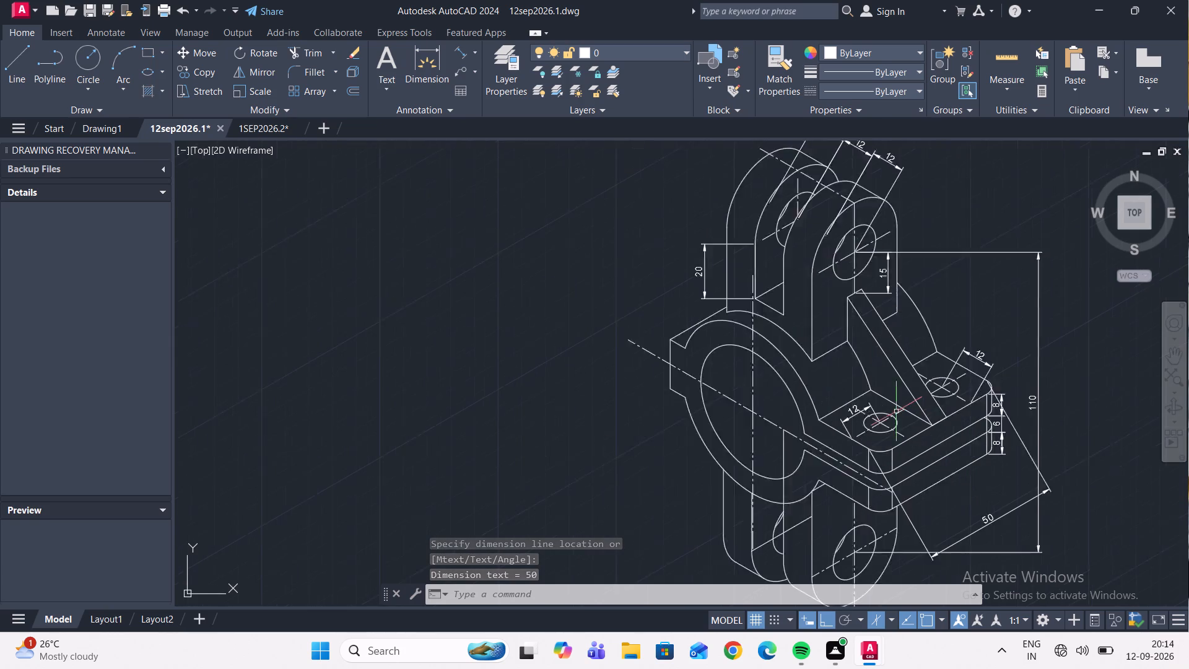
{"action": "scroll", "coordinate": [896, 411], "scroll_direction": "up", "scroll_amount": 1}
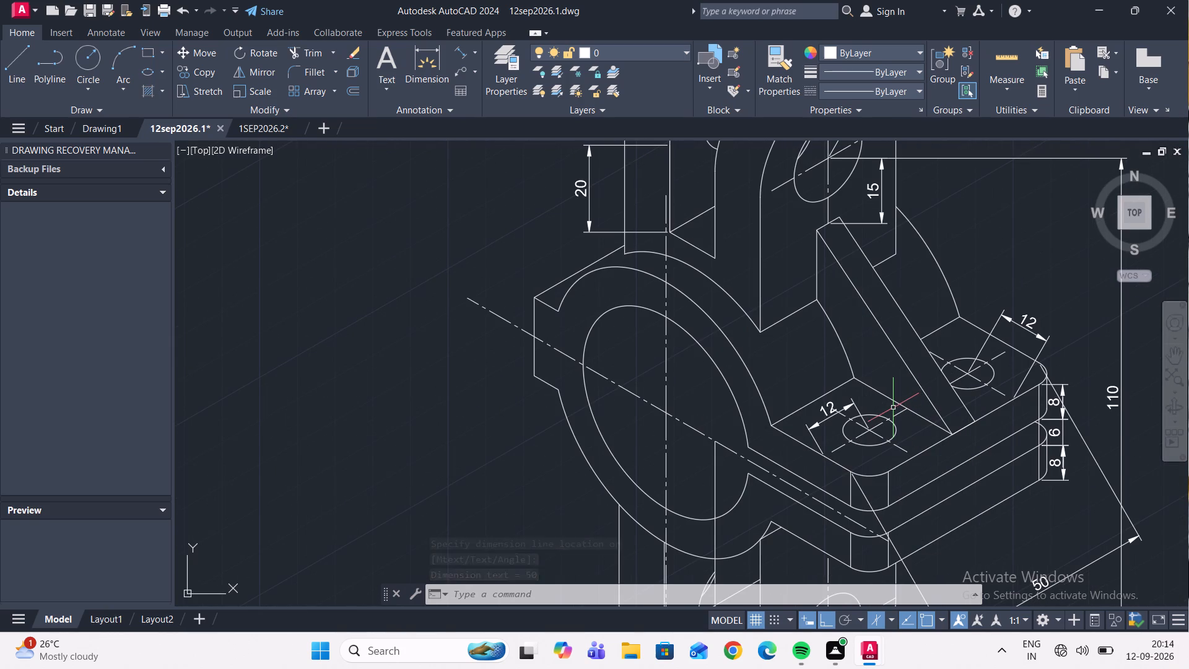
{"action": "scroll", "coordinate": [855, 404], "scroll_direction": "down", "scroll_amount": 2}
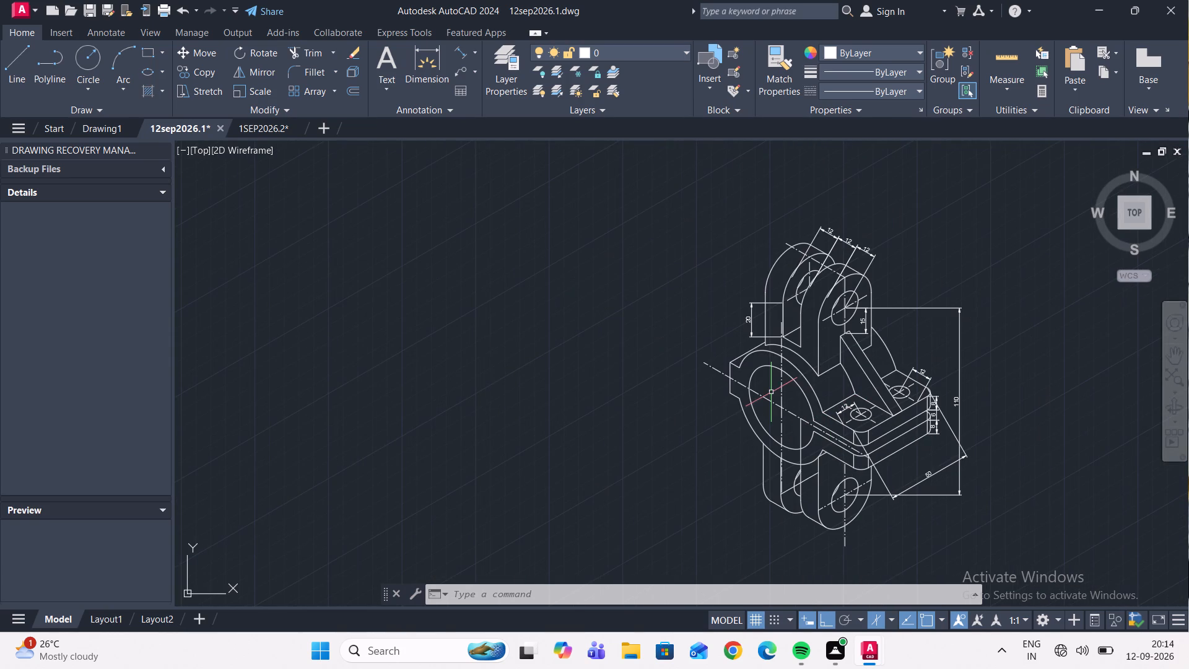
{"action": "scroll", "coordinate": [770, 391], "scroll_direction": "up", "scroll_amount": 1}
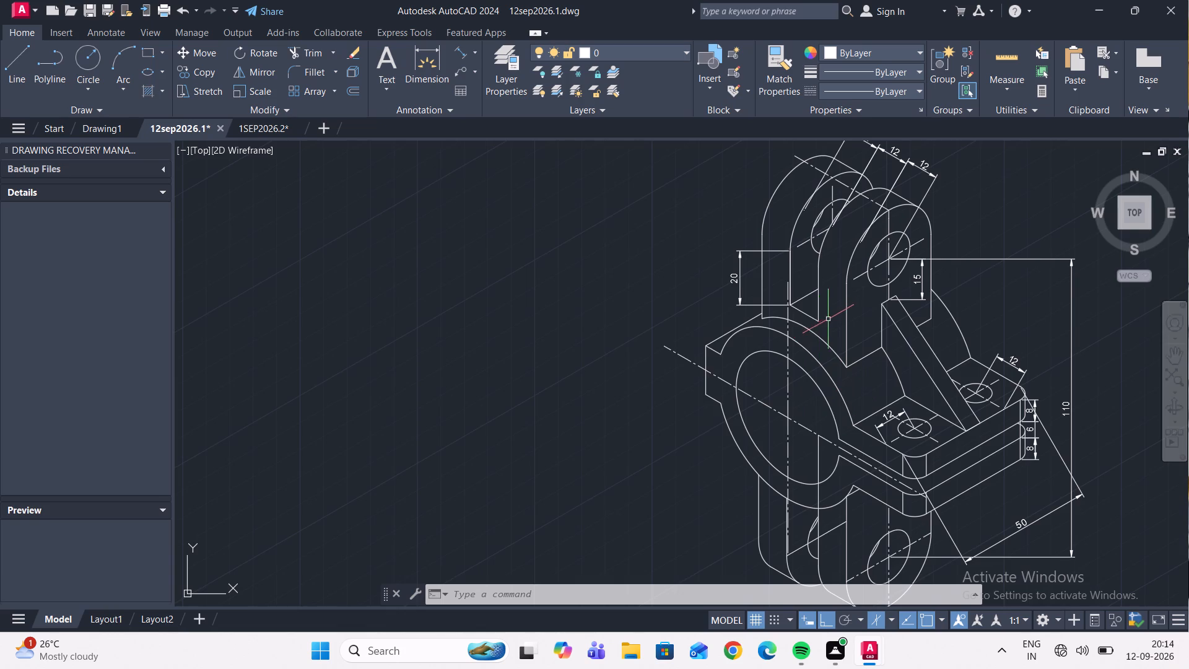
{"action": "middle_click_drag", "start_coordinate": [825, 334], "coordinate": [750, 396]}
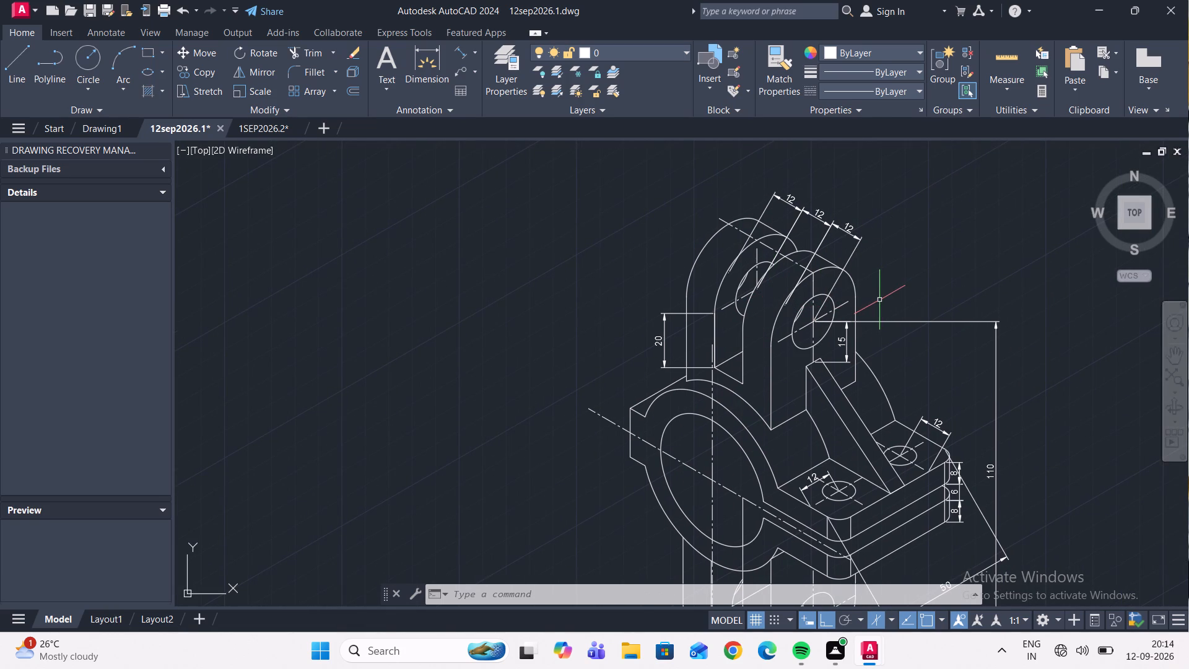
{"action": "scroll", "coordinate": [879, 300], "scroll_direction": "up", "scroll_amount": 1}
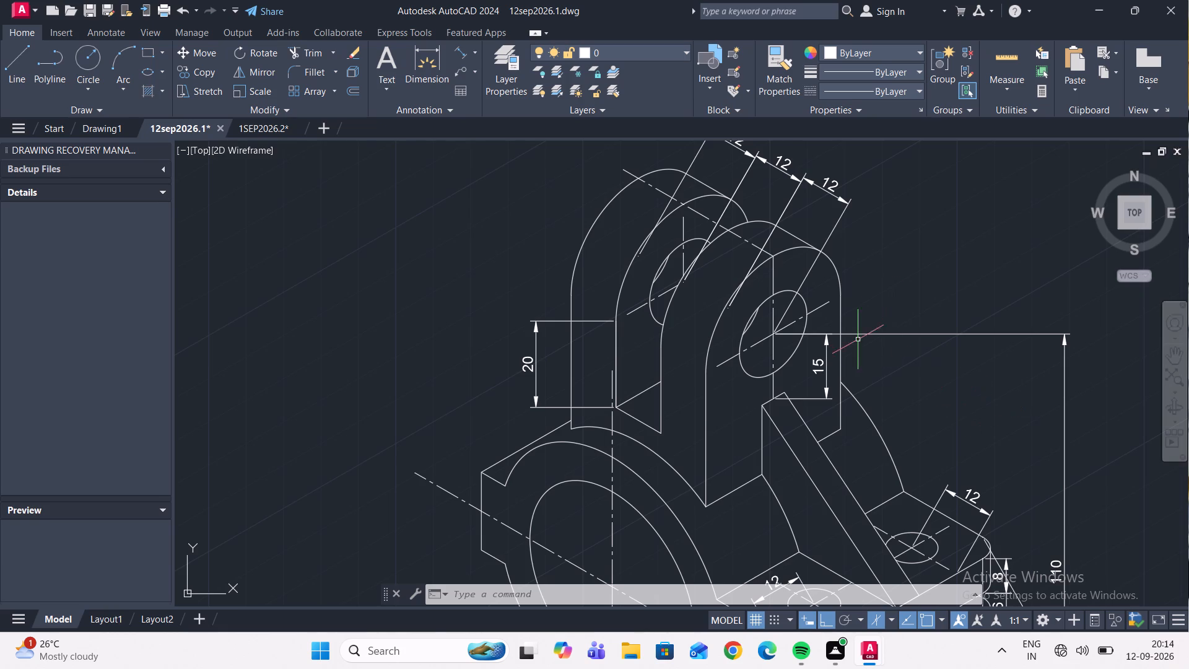
Switch the drafting mode from the right isoplane to Orthographic with the ISODRAFT command.
{"action": "scroll", "coordinate": [851, 330], "scroll_direction": "down", "scroll_amount": 2}
{"action": "scroll", "coordinate": [852, 341], "scroll_direction": "up", "scroll_amount": 1}
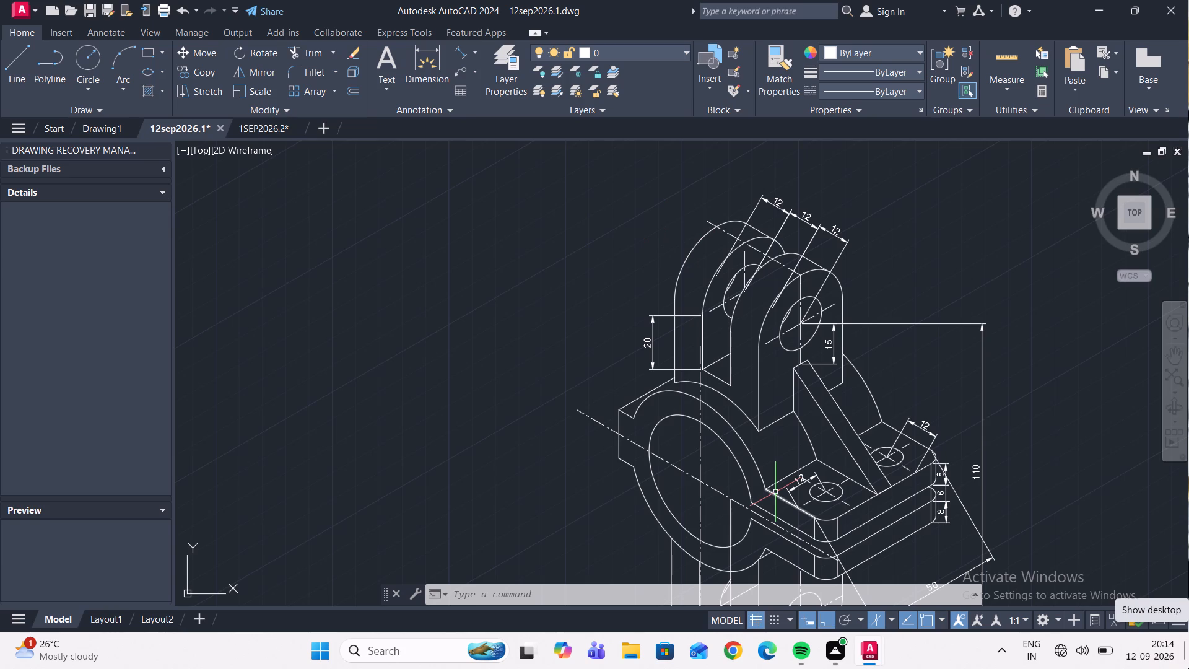
{"action": "scroll", "coordinate": [1006, 16], "scroll_direction": "down", "scroll_amount": 2}
{"action": "scroll", "coordinate": [977, 227], "scroll_direction": "down", "scroll_amount": 2}
{"action": "scroll", "coordinate": [977, 227], "scroll_direction": "up", "scroll_amount": 2}
{"action": "type", "text": "isodr"}
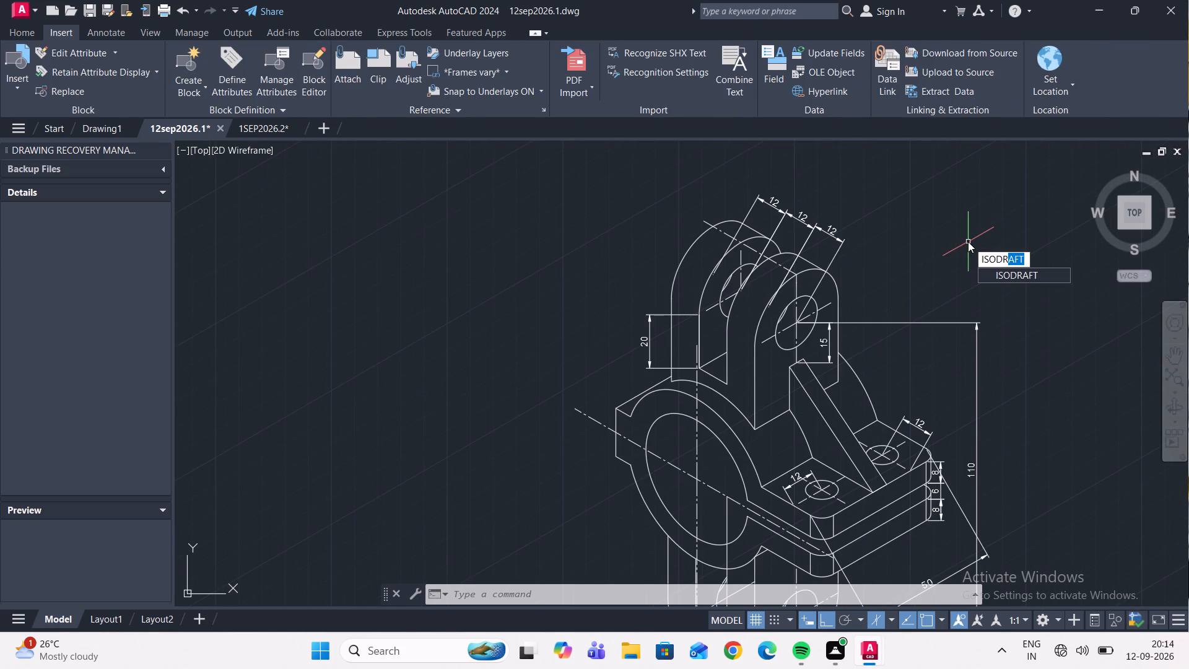
{"action": "key", "text": "Return"}
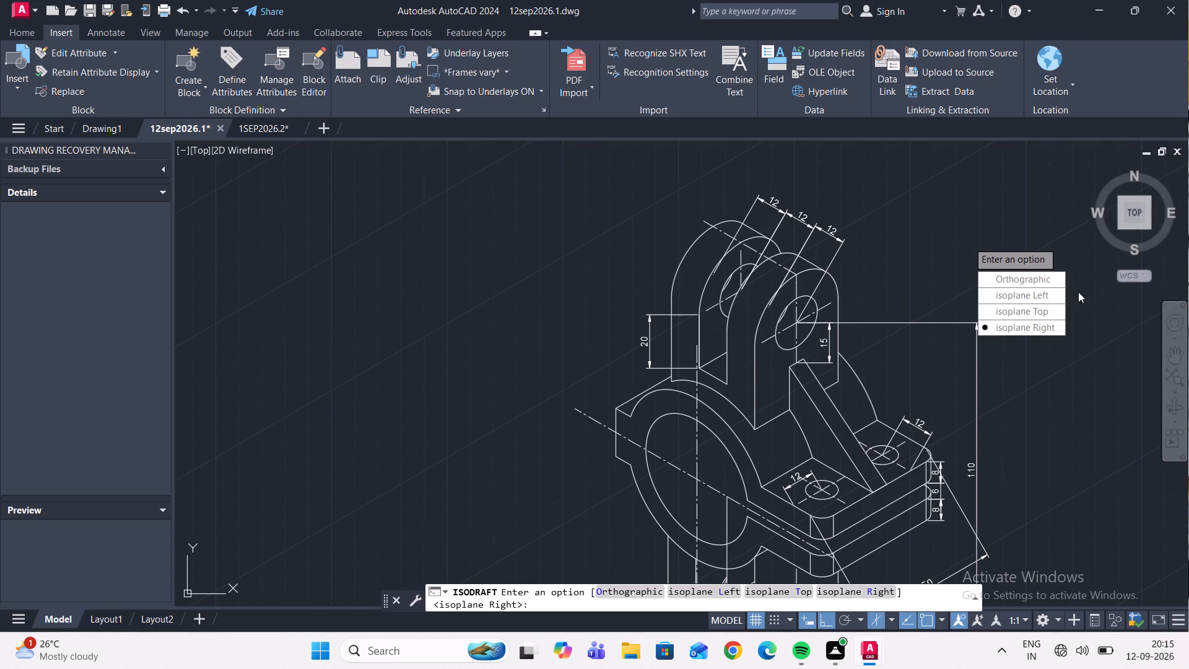
{"action": "left_click_drag", "start_coordinate": [1029, 279], "coordinate": [968, 242]}
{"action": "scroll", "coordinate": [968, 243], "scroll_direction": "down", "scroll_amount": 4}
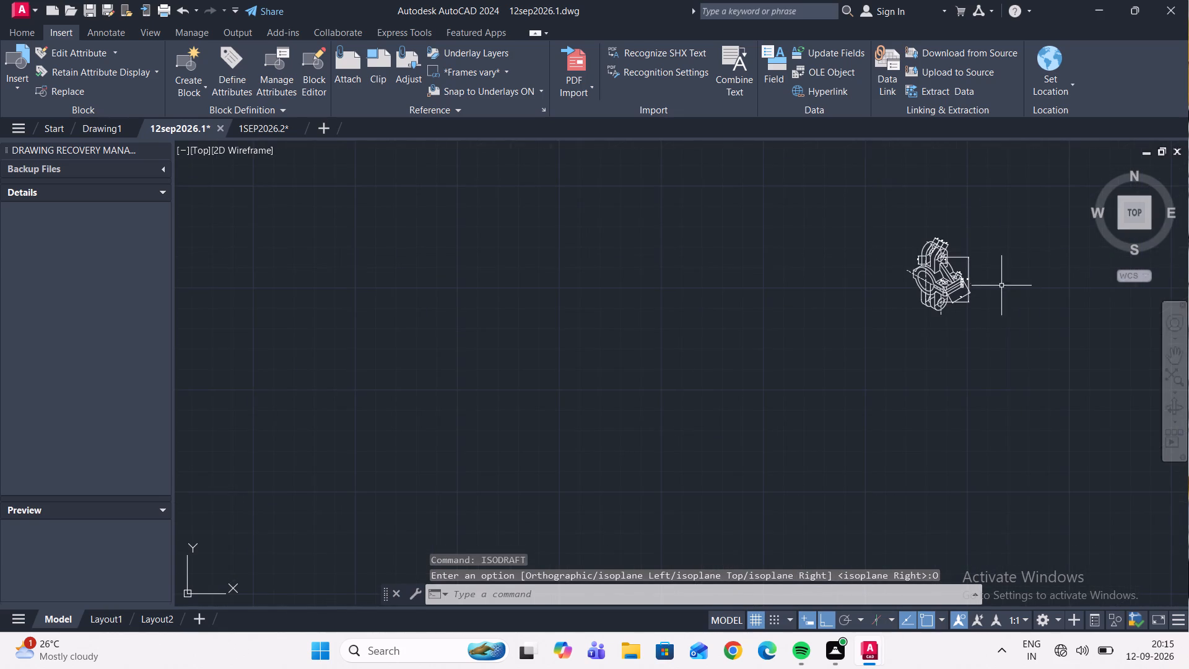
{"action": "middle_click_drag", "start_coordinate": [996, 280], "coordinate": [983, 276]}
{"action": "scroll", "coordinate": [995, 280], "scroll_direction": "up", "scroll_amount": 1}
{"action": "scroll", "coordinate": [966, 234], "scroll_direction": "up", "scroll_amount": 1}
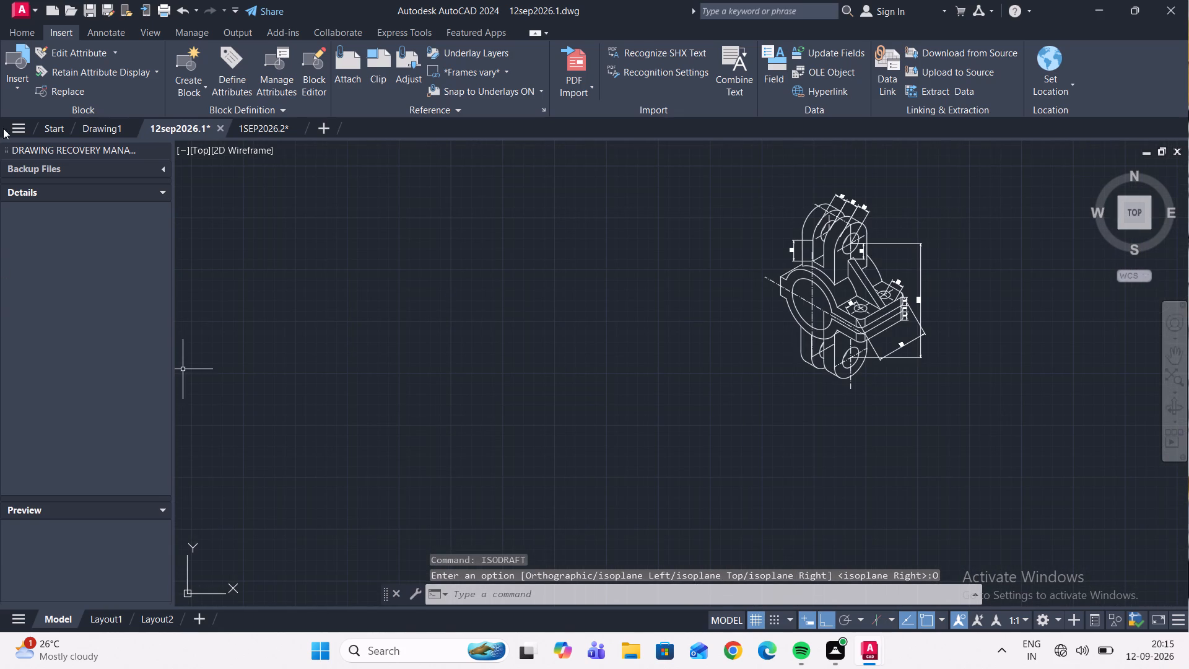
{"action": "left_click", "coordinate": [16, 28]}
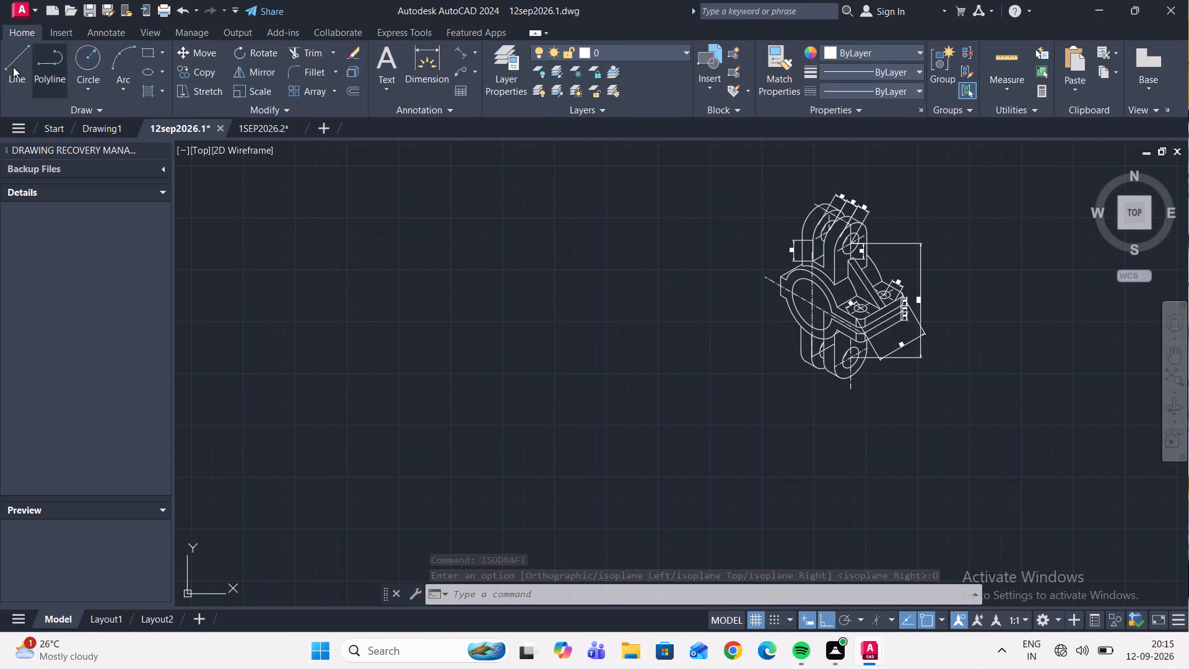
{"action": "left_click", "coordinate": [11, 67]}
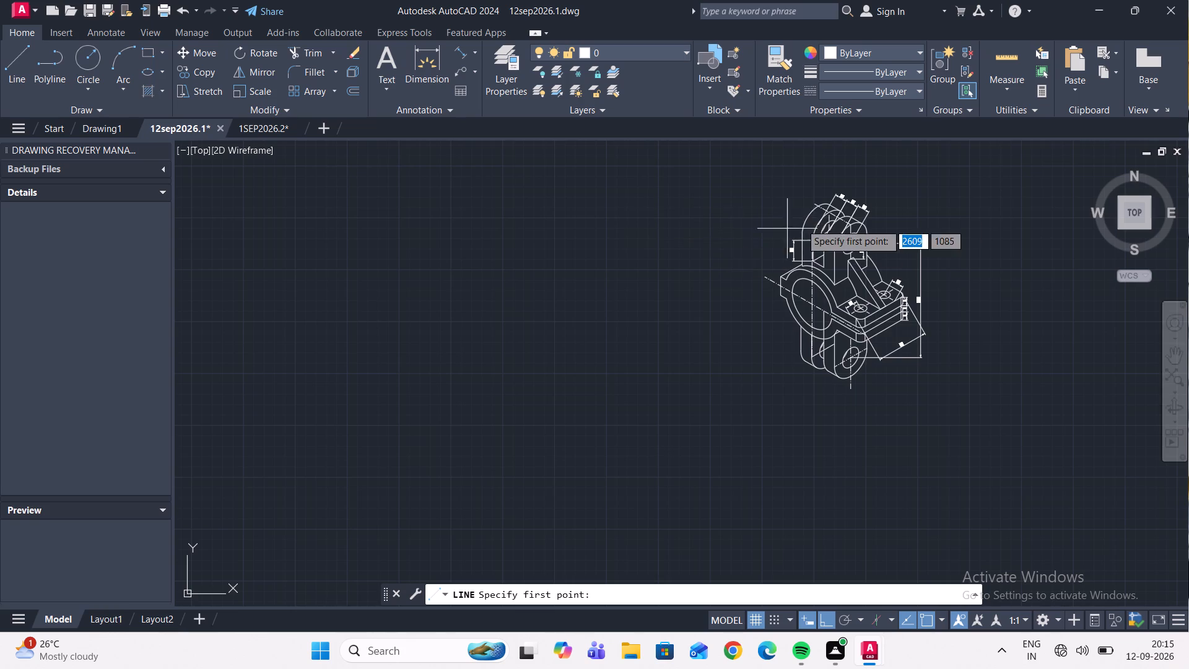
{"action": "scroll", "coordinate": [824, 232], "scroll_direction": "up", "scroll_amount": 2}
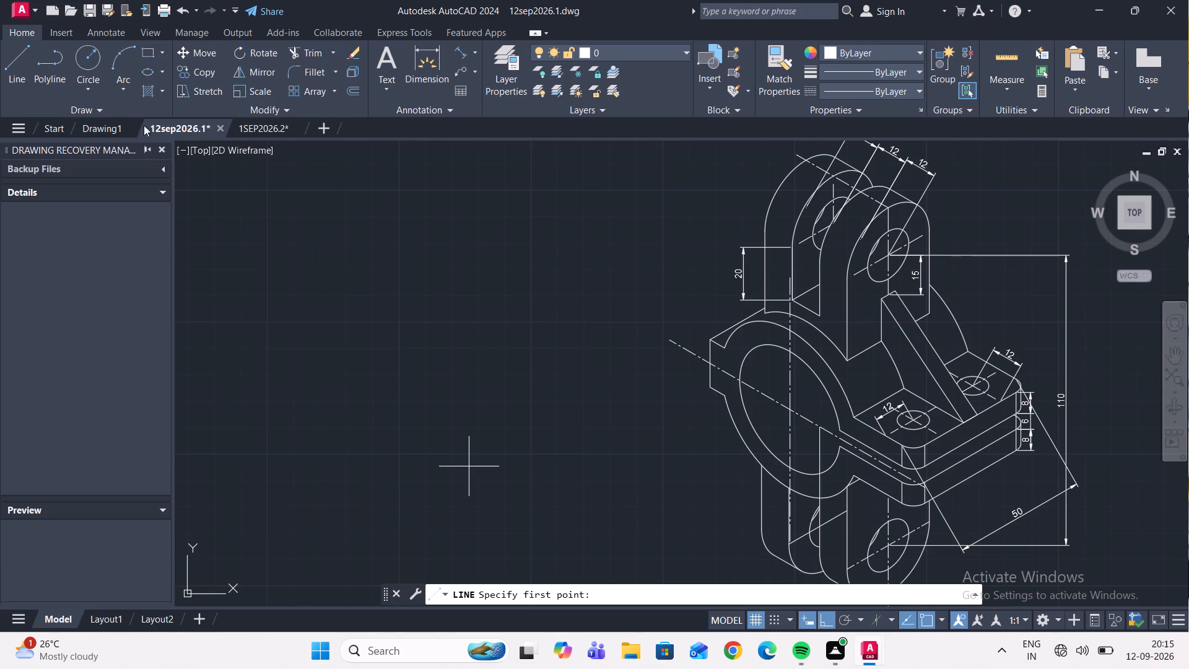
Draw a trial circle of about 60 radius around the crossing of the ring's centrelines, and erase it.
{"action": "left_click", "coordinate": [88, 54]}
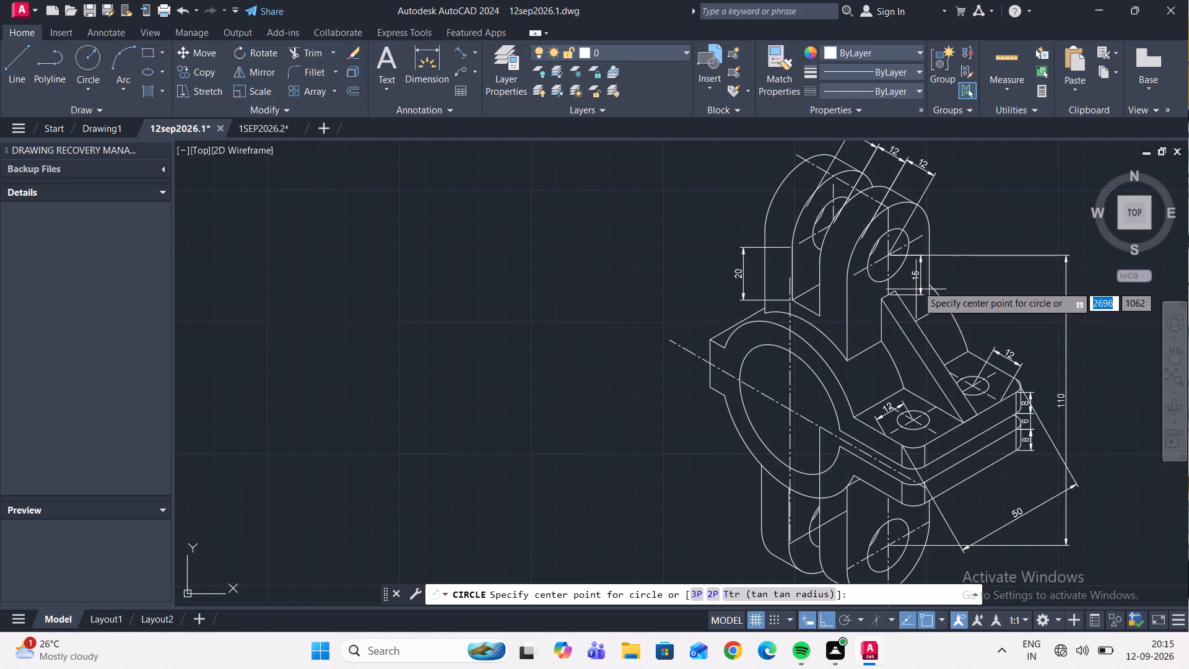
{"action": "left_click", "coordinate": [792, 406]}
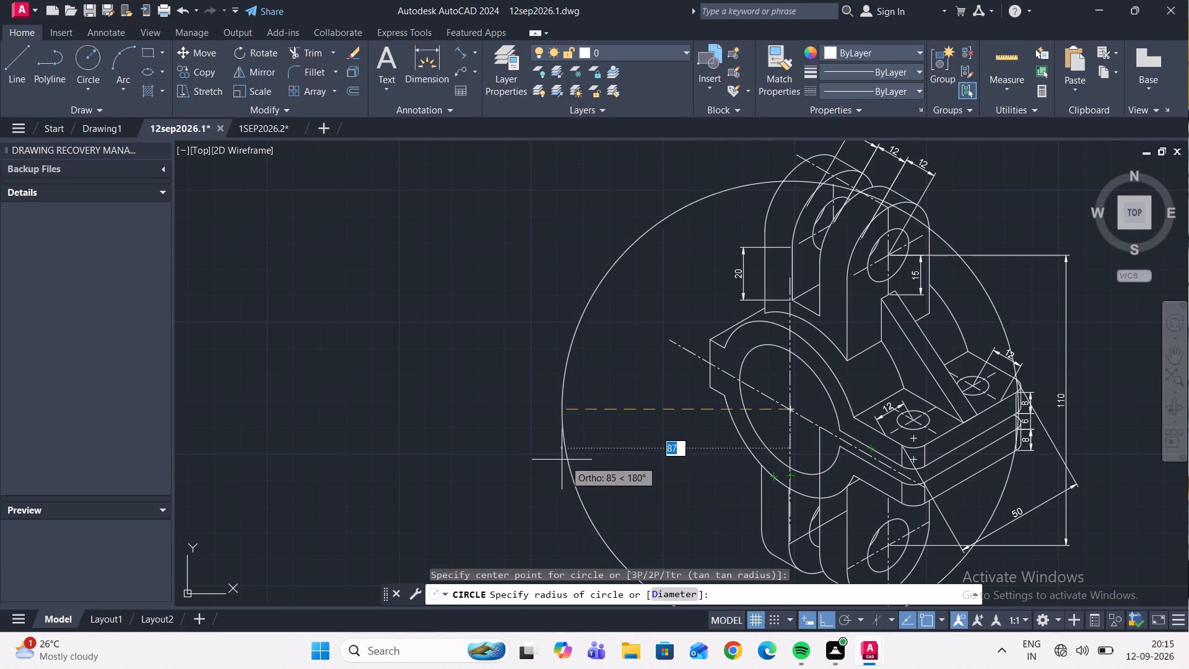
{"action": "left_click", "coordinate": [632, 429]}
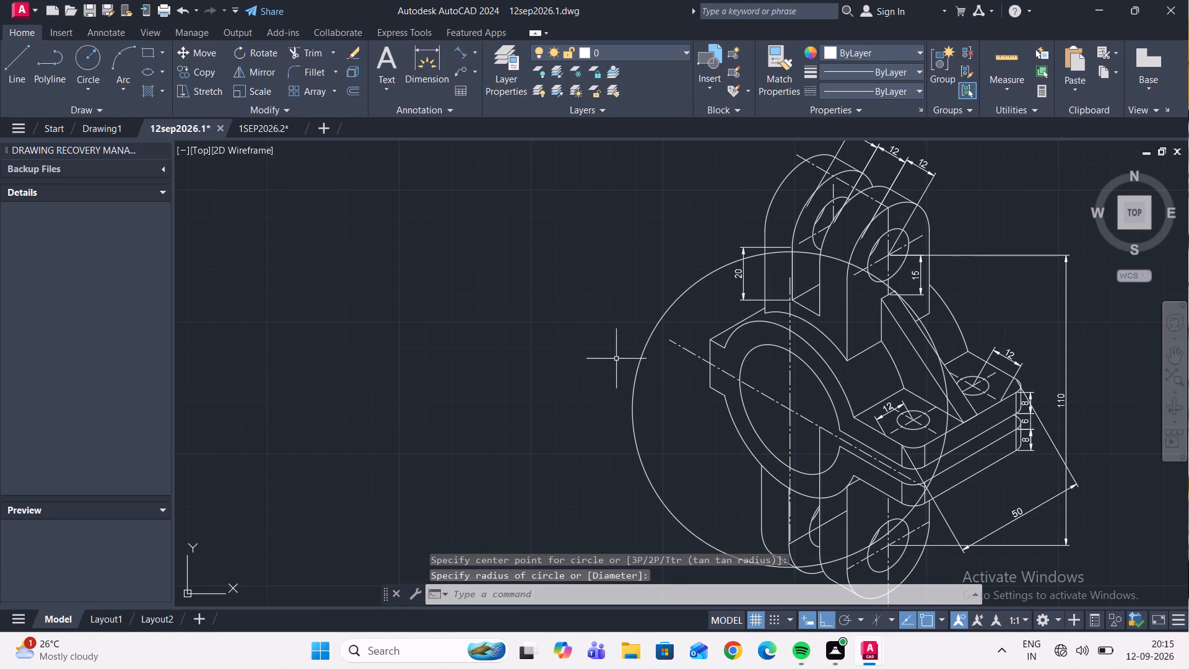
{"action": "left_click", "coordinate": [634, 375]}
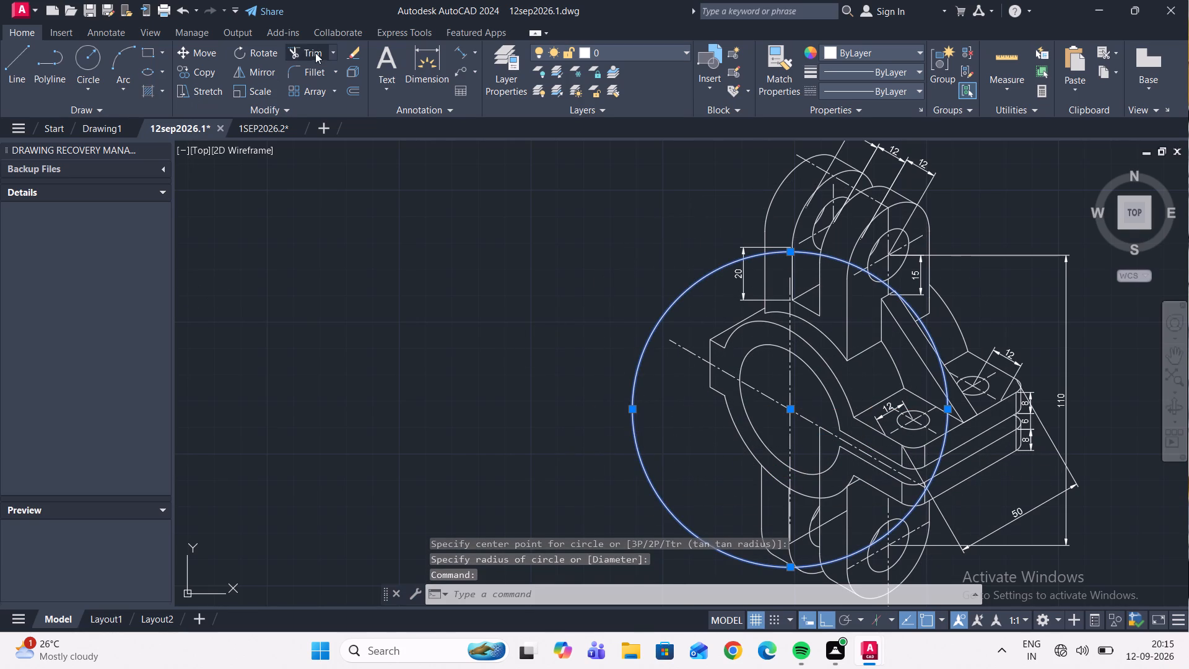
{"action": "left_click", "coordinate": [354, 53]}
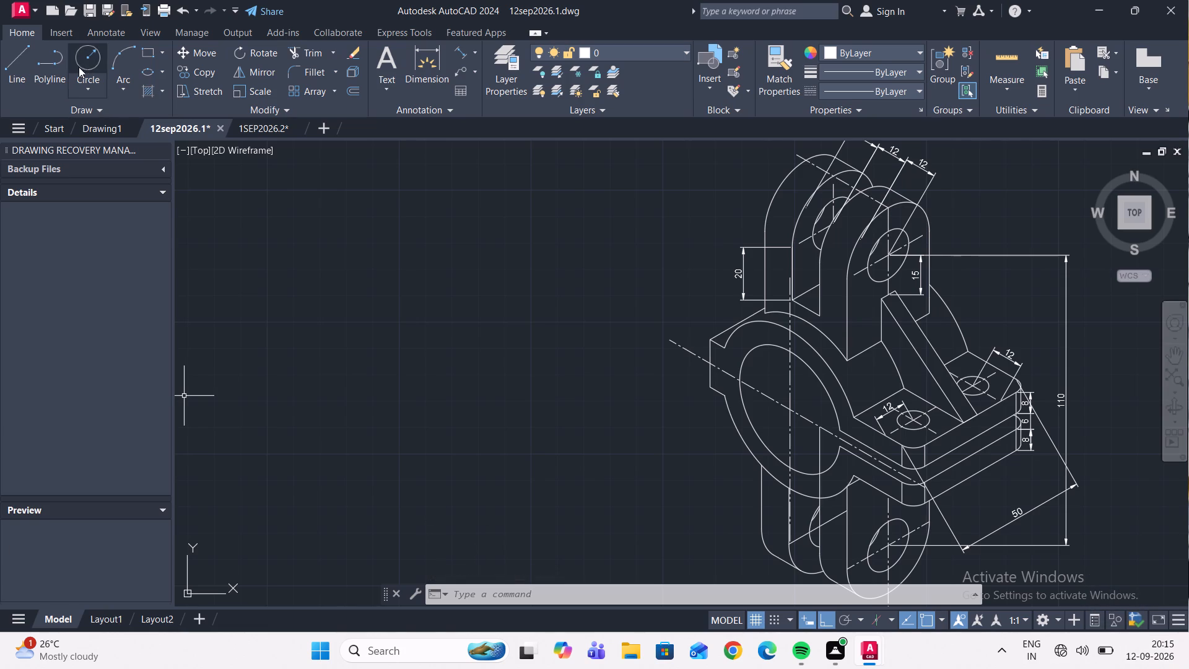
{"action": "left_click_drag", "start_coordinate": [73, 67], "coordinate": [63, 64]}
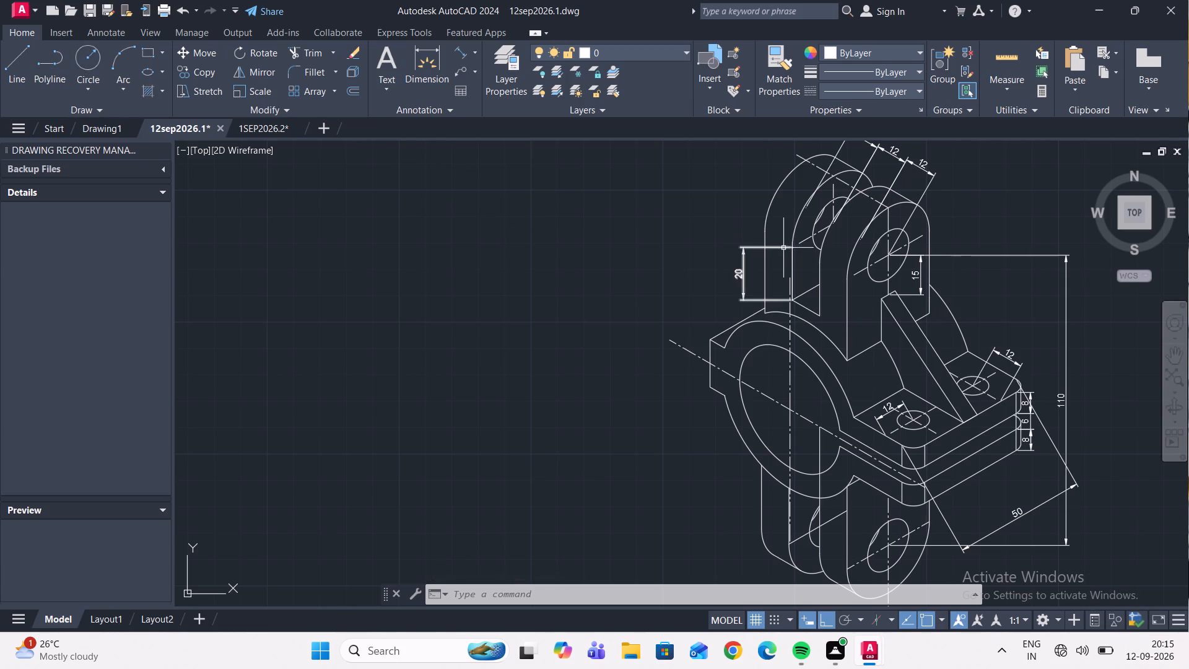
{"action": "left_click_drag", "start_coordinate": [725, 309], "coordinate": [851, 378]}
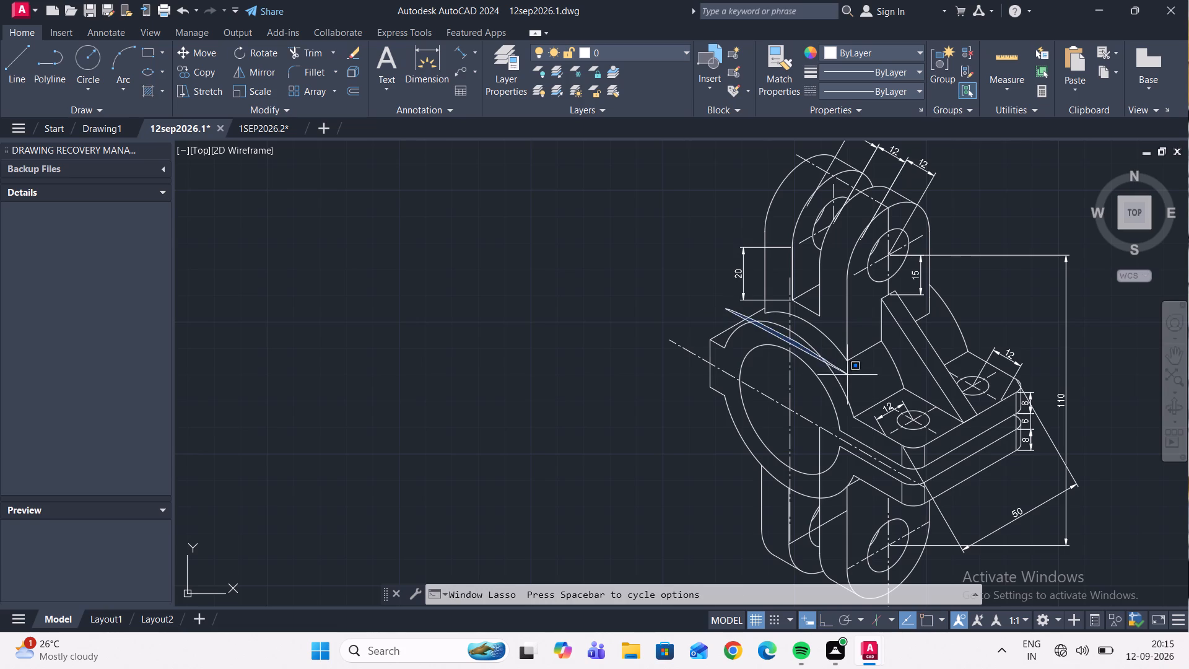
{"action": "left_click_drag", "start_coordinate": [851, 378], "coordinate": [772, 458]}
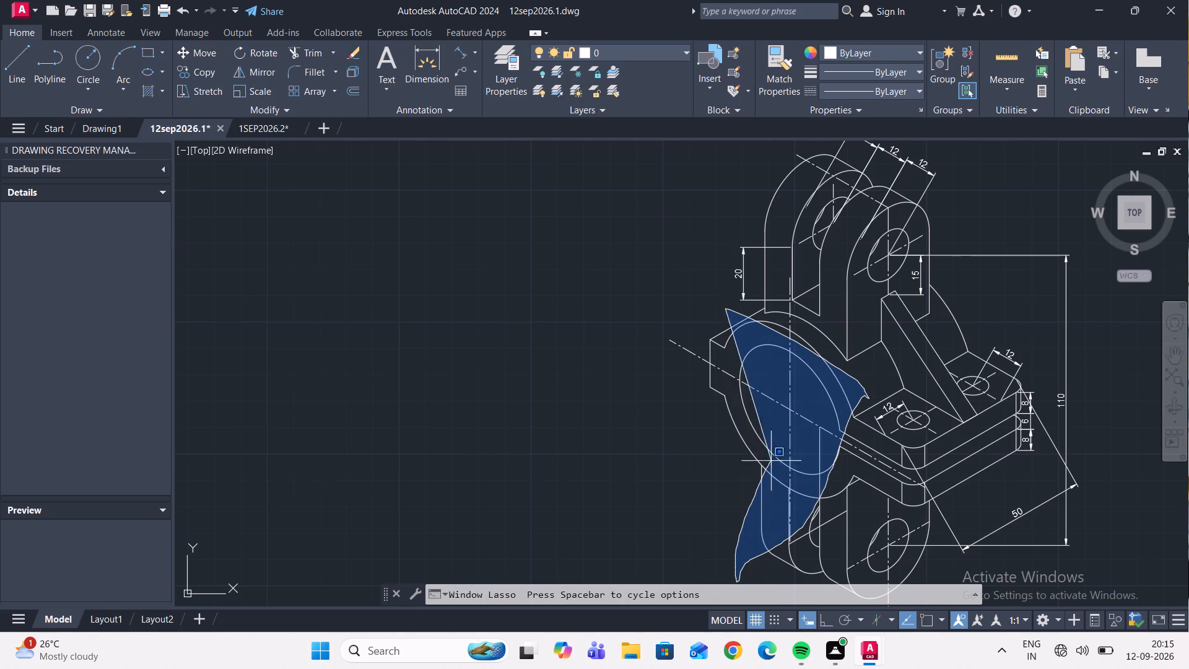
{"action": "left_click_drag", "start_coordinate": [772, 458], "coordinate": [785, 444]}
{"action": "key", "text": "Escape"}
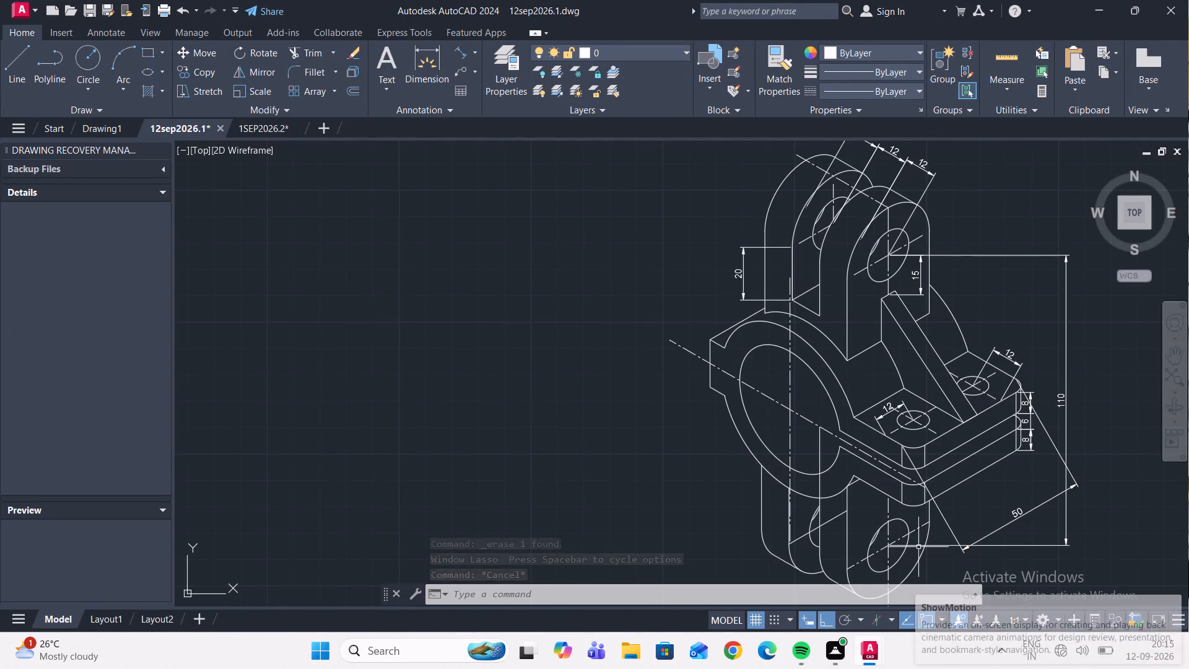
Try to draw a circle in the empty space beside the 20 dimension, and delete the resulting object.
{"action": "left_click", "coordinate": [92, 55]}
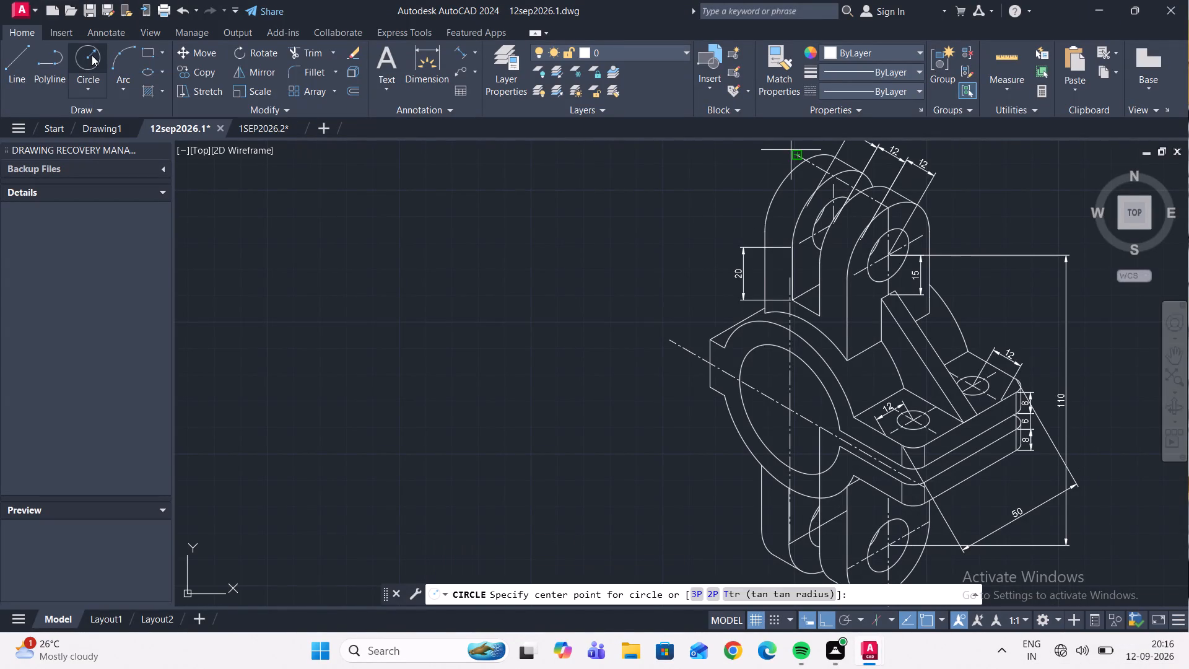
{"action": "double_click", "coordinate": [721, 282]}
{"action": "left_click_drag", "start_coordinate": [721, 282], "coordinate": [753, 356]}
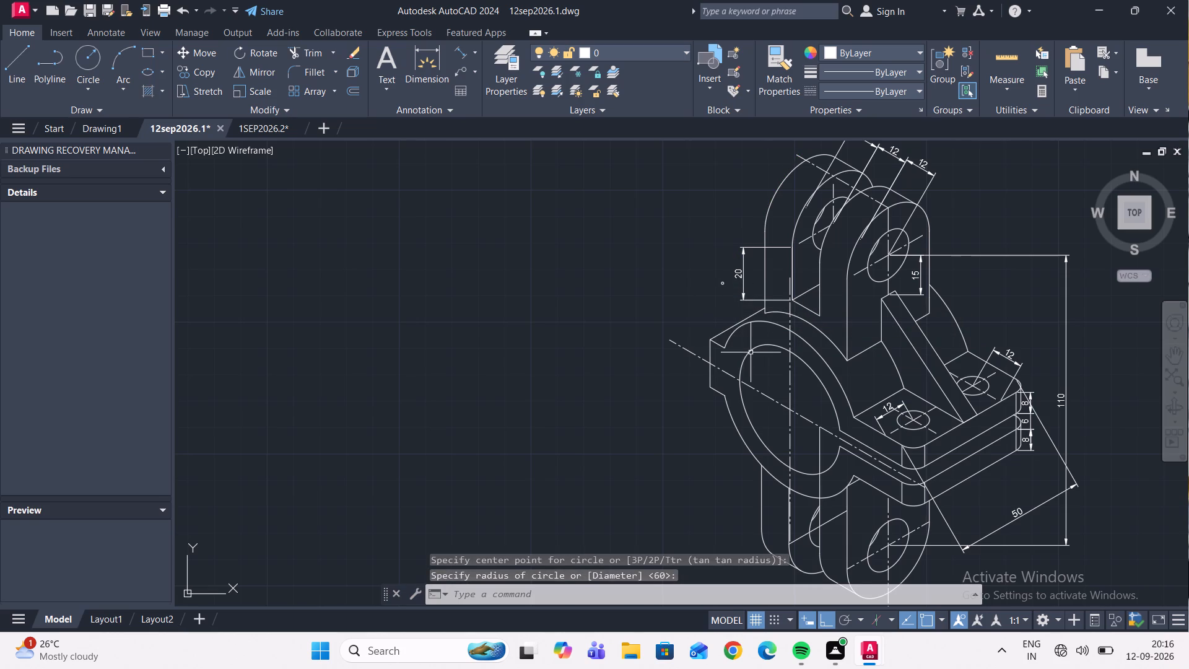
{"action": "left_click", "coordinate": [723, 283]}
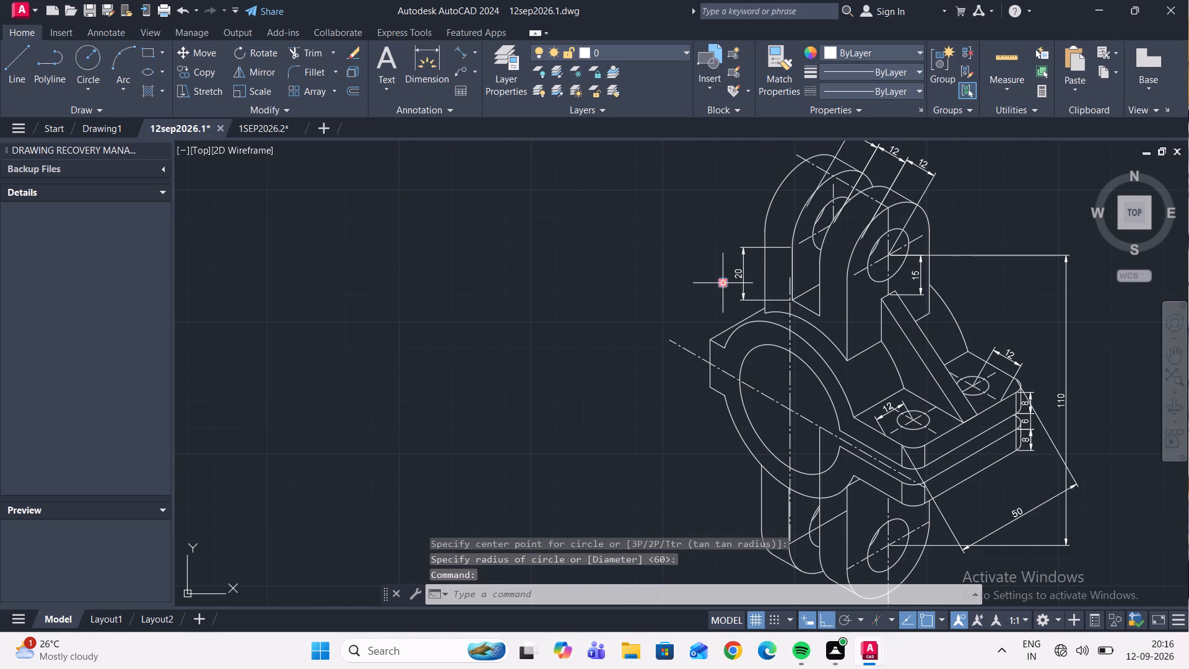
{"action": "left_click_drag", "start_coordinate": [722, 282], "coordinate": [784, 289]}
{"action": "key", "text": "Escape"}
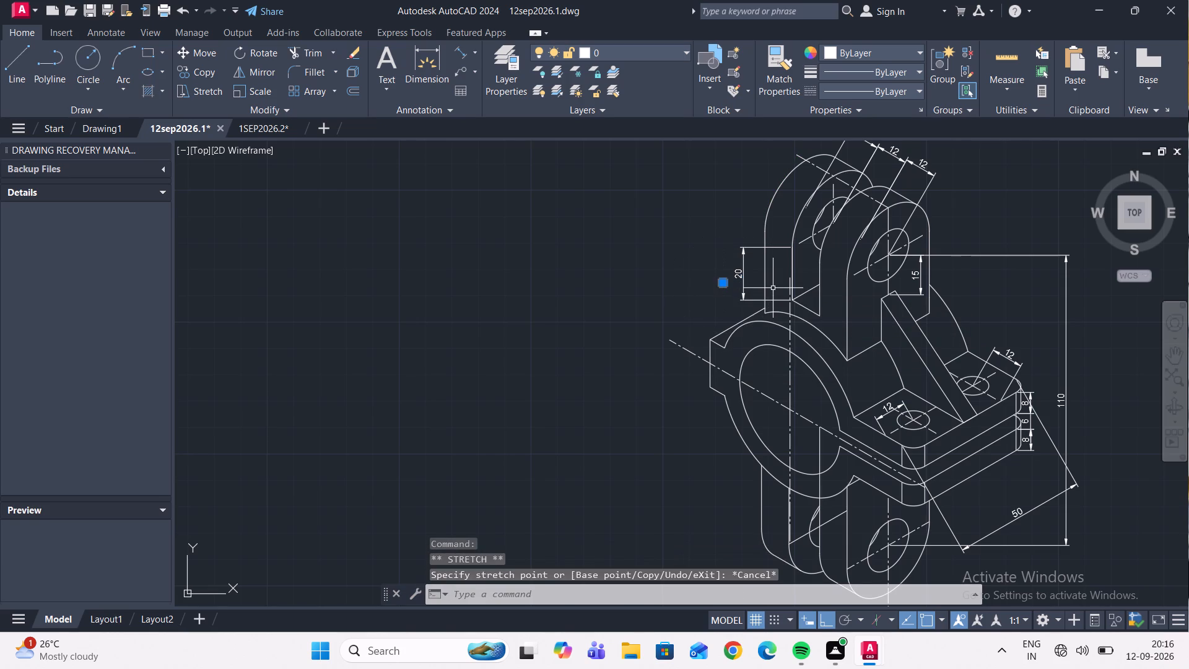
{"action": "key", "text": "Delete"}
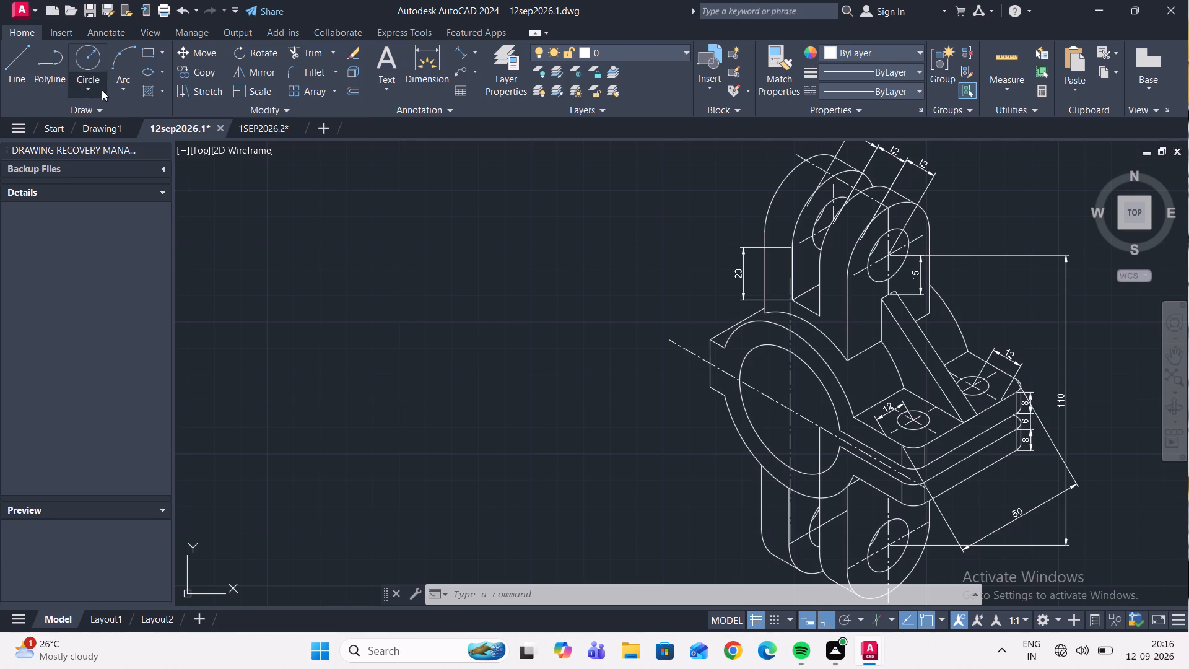
Draw a circle of about 22 radius in the empty space beside the rear upper lug and the 20 dimension.
{"action": "left_click", "coordinate": [89, 79]}
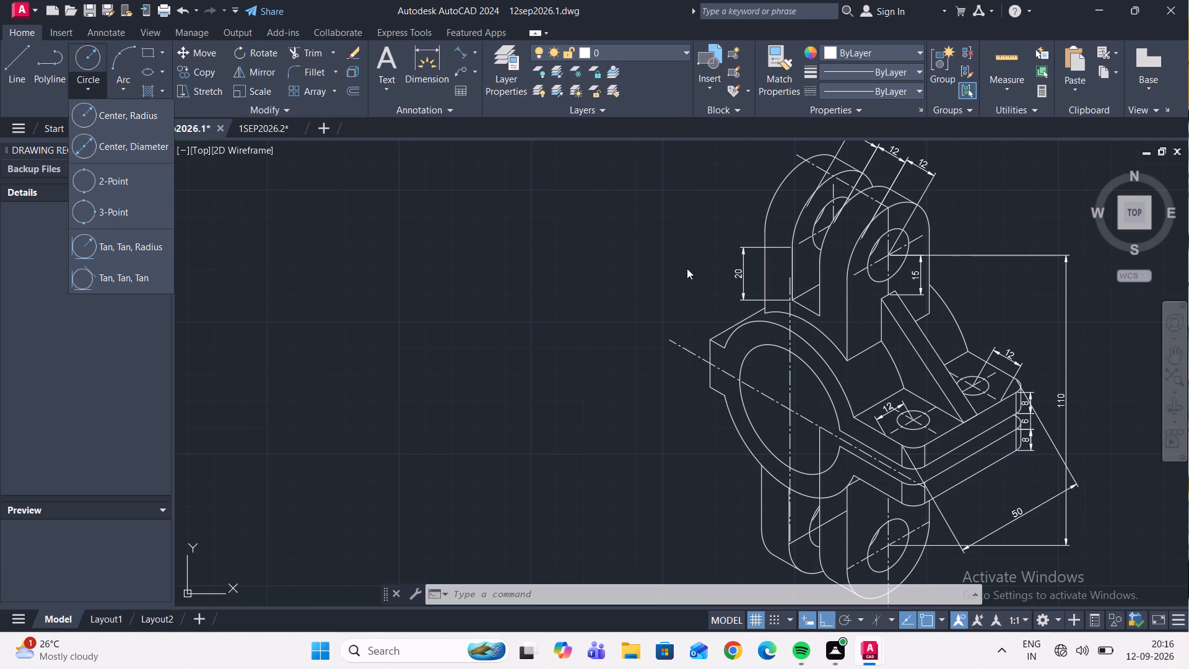
{"action": "left_click", "coordinate": [84, 52]}
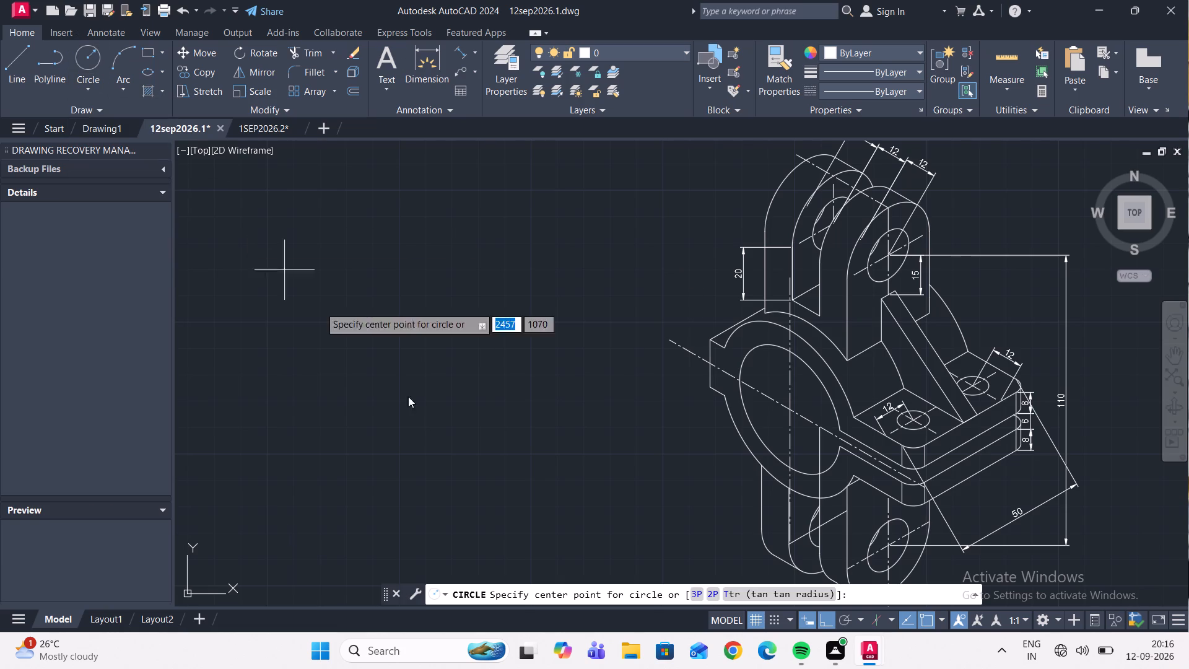
{"action": "left_click_drag", "start_coordinate": [689, 248], "coordinate": [745, 453]}
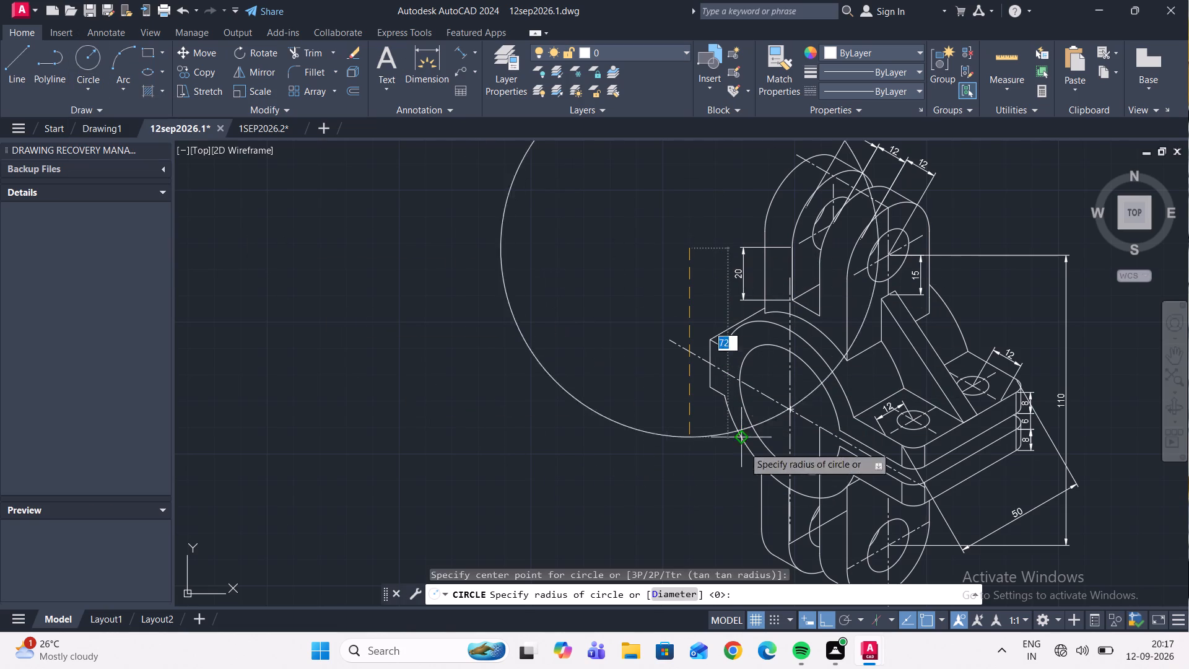
{"action": "left_click_drag", "start_coordinate": [745, 453], "coordinate": [760, 378]}
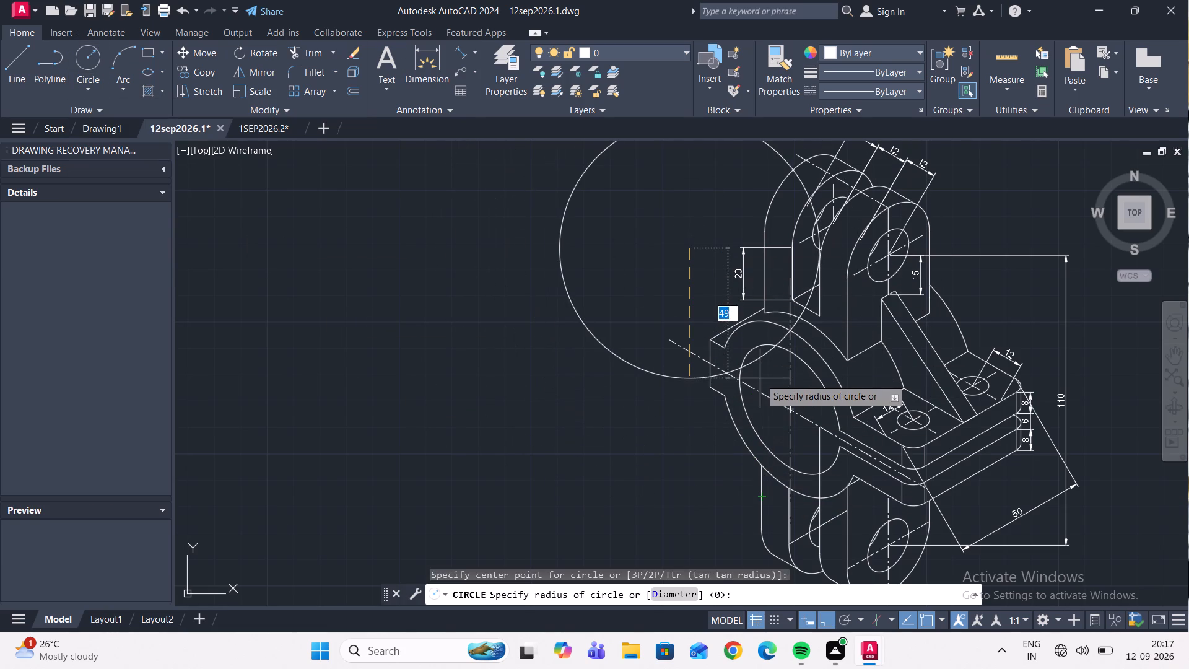
{"action": "left_click_drag", "start_coordinate": [760, 378], "coordinate": [820, 556]}
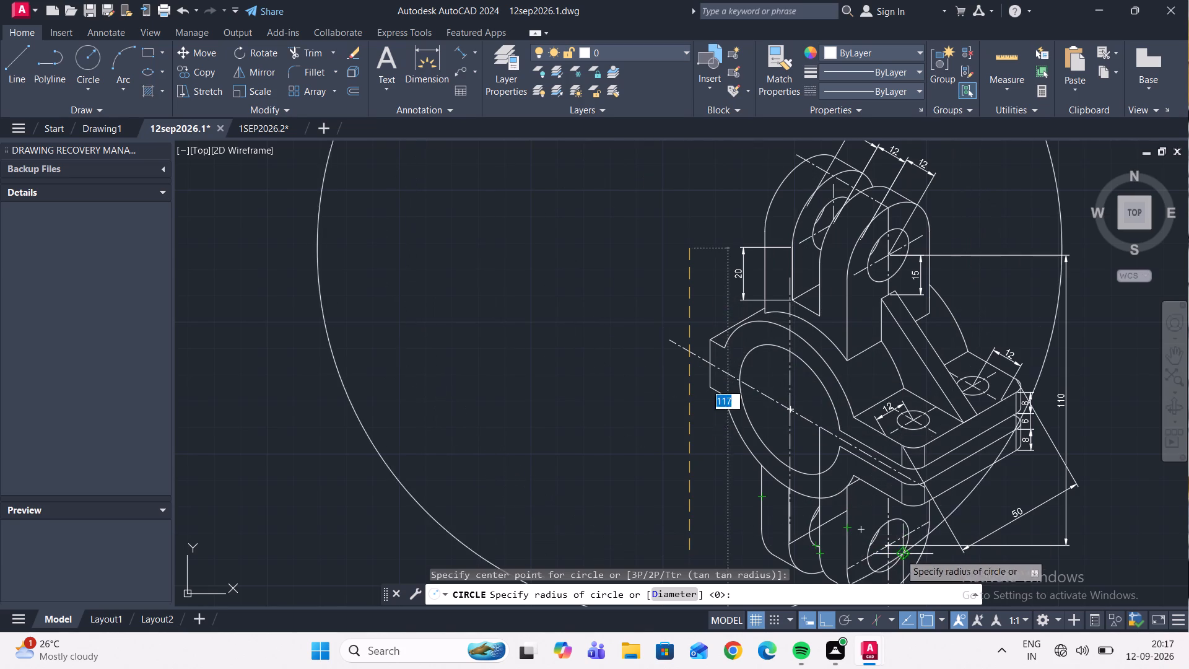
{"action": "left_click", "coordinate": [652, 190]}
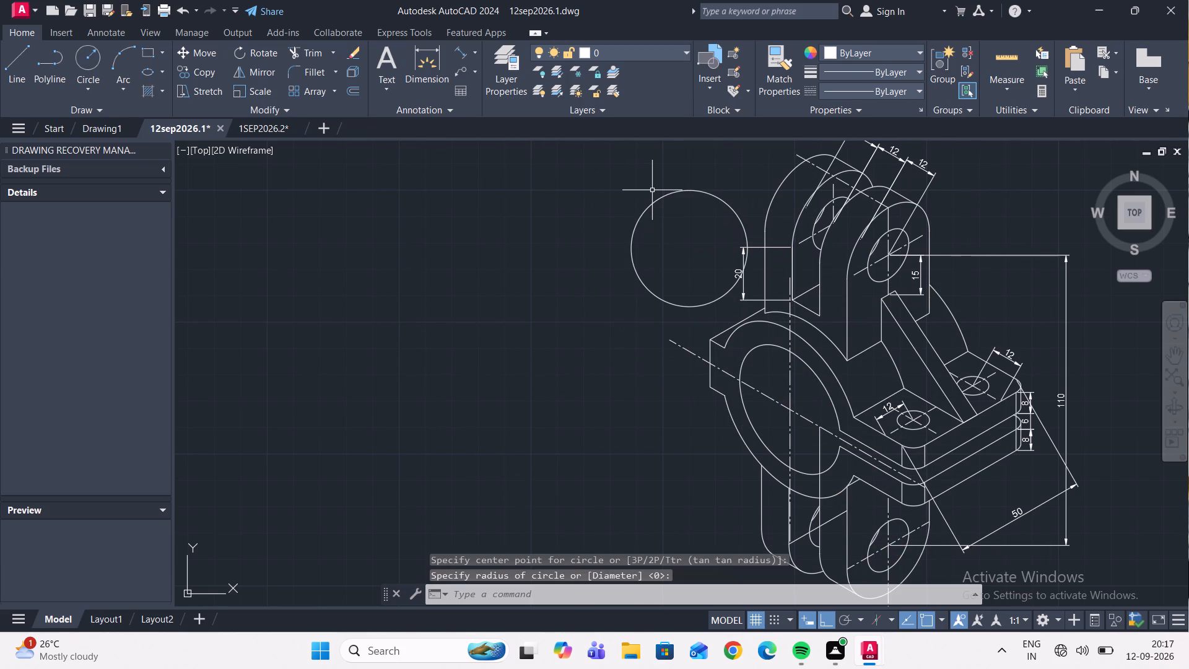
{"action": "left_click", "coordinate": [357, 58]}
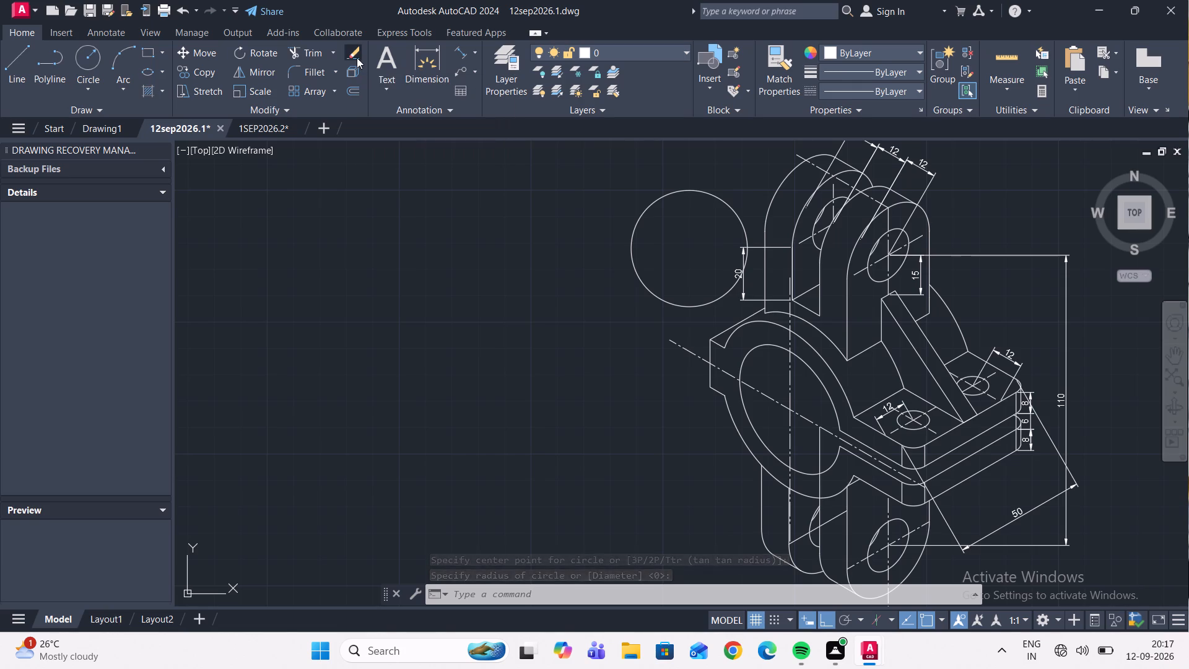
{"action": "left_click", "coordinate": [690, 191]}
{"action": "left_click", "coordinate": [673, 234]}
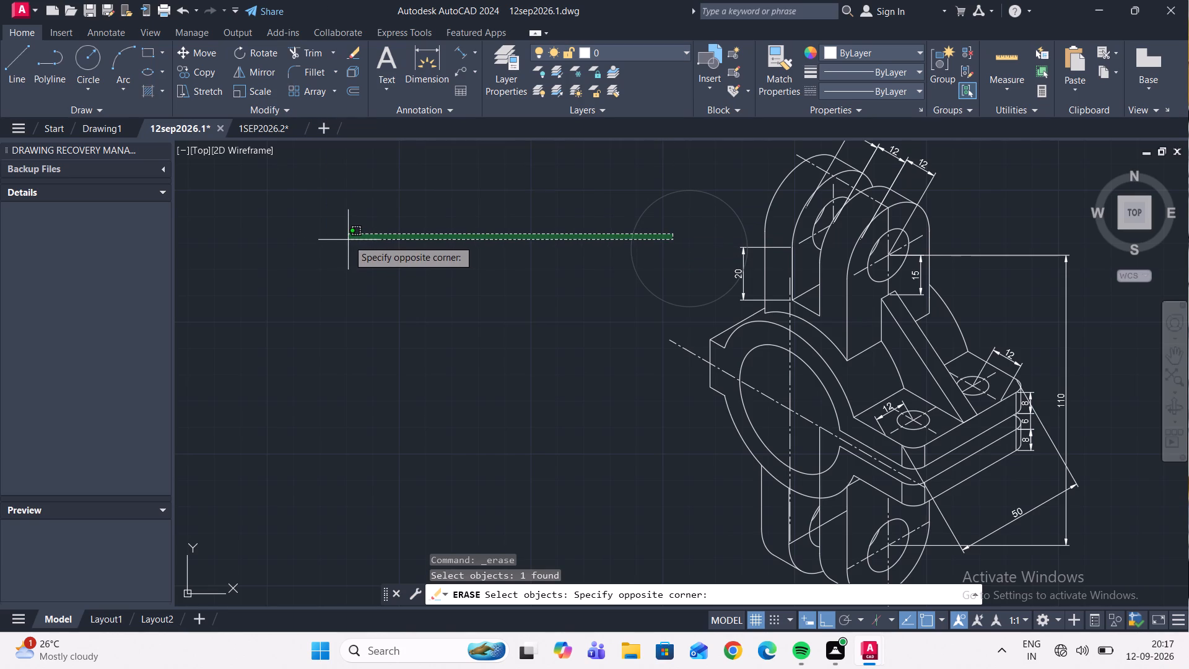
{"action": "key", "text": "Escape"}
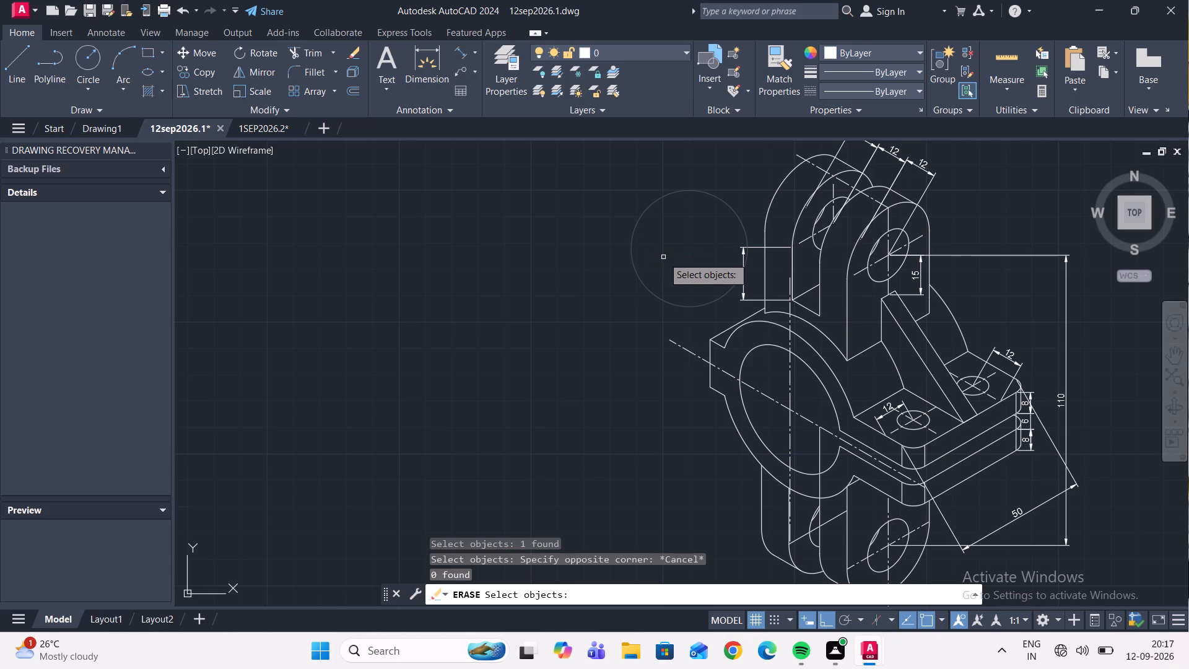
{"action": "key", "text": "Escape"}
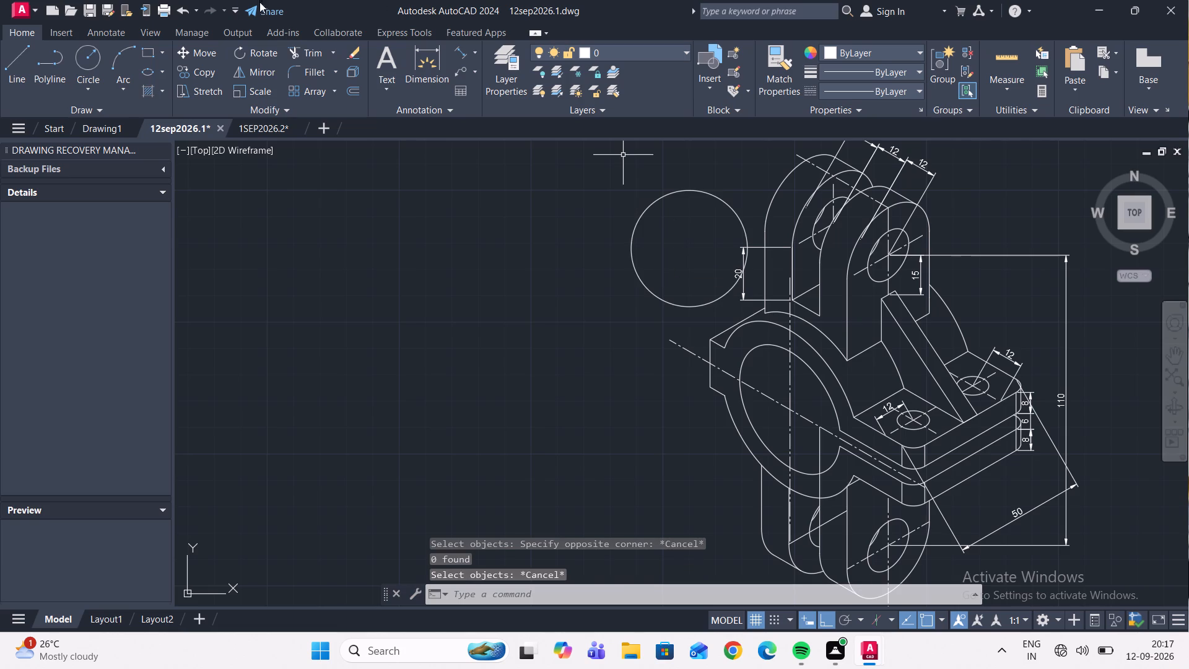
Erase the trial circle beside the rear upper lug and the 20 dimension.
{"action": "left_click", "coordinate": [700, 254]}
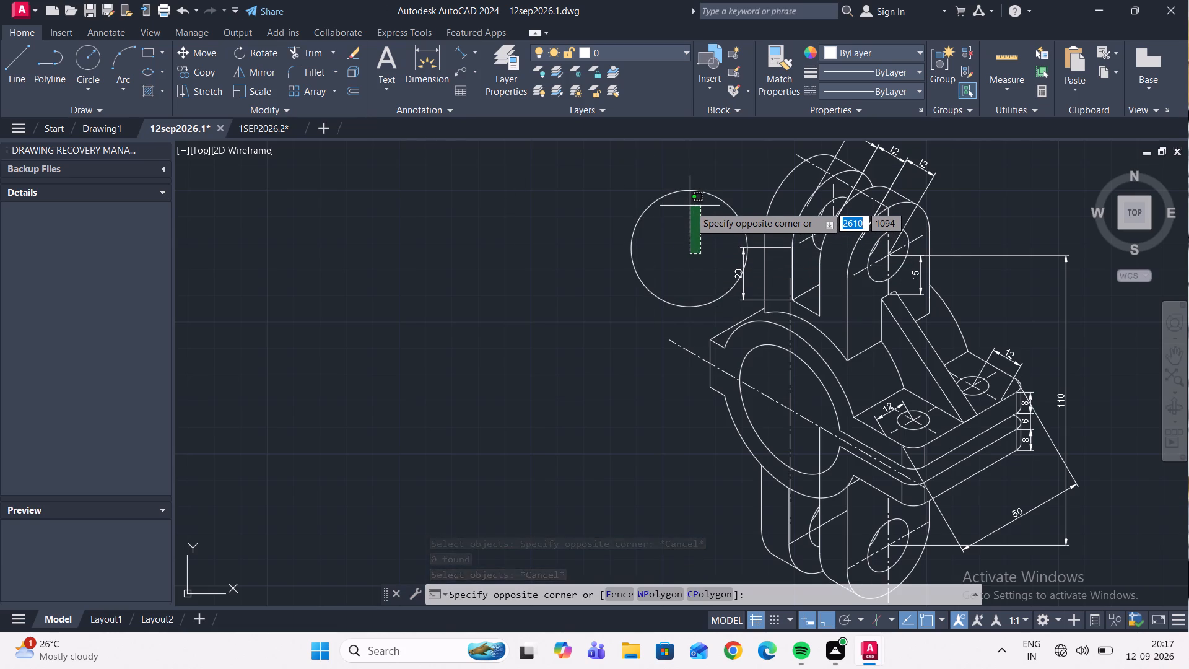
{"action": "left_click_drag", "start_coordinate": [690, 206], "coordinate": [677, 200]}
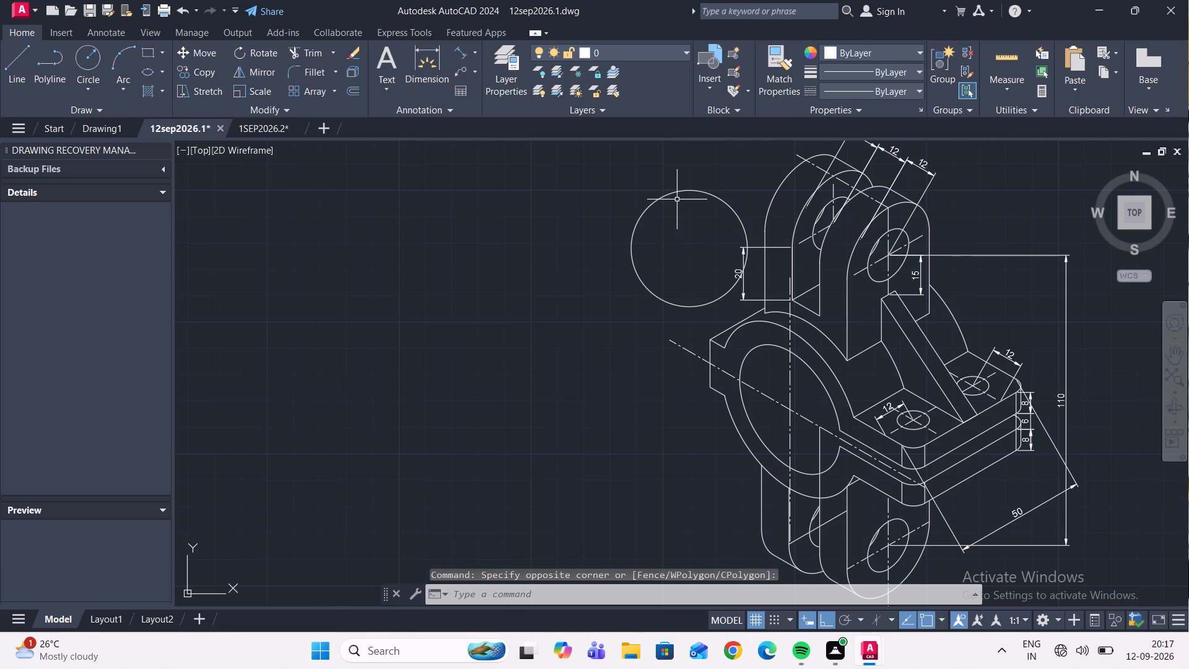
{"action": "left_click", "coordinate": [670, 191]}
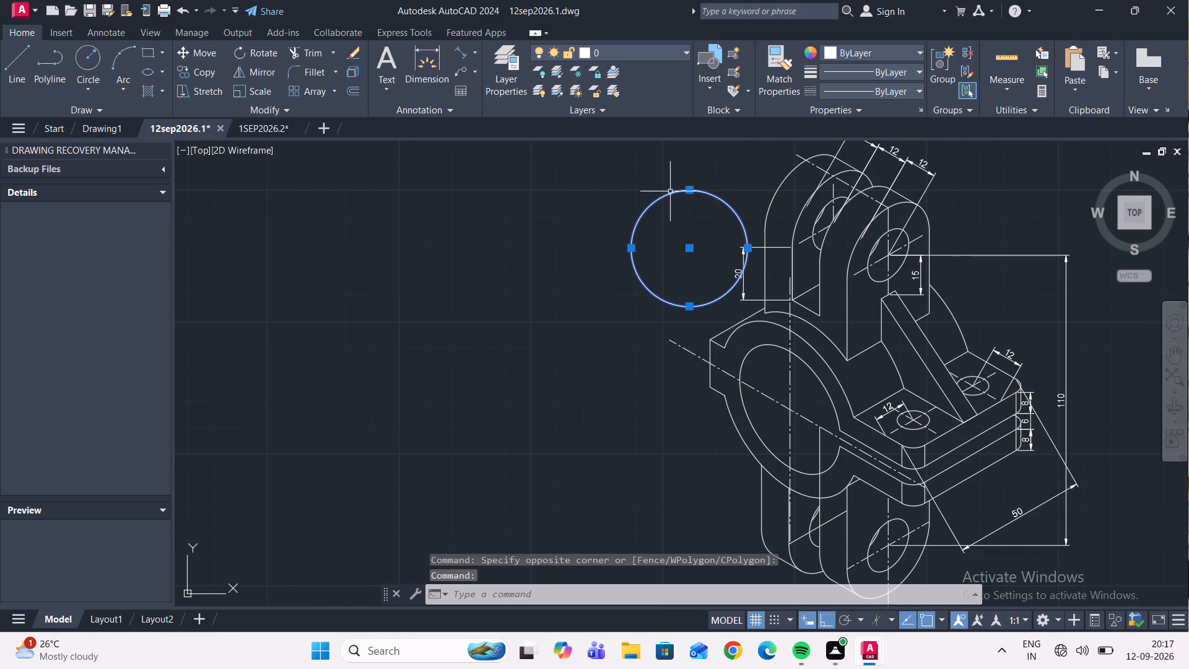
{"action": "left_click", "coordinate": [353, 57]}
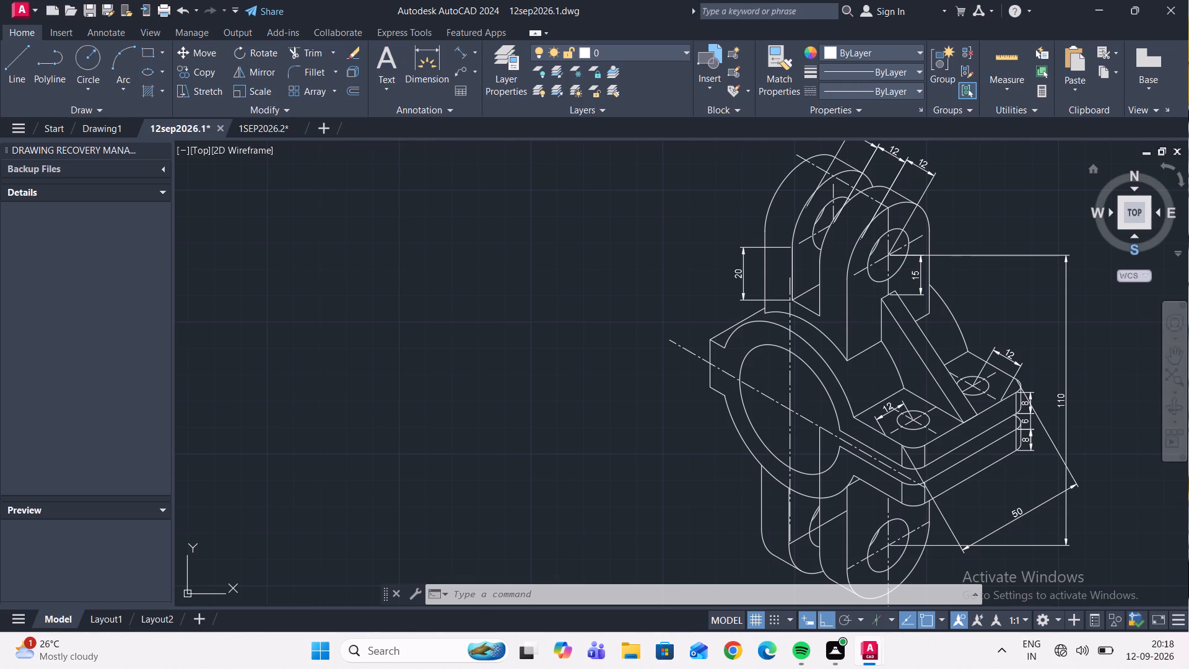
{"action": "key", "text": "ctrl+z"}
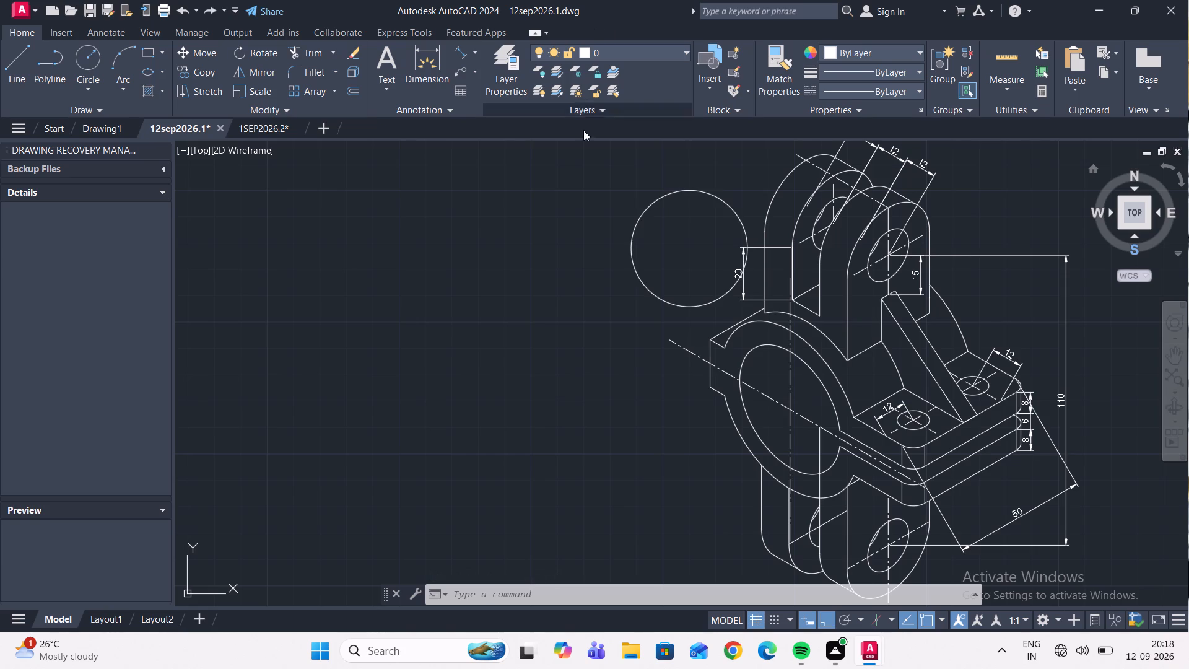
{"action": "left_click", "coordinate": [706, 193]}
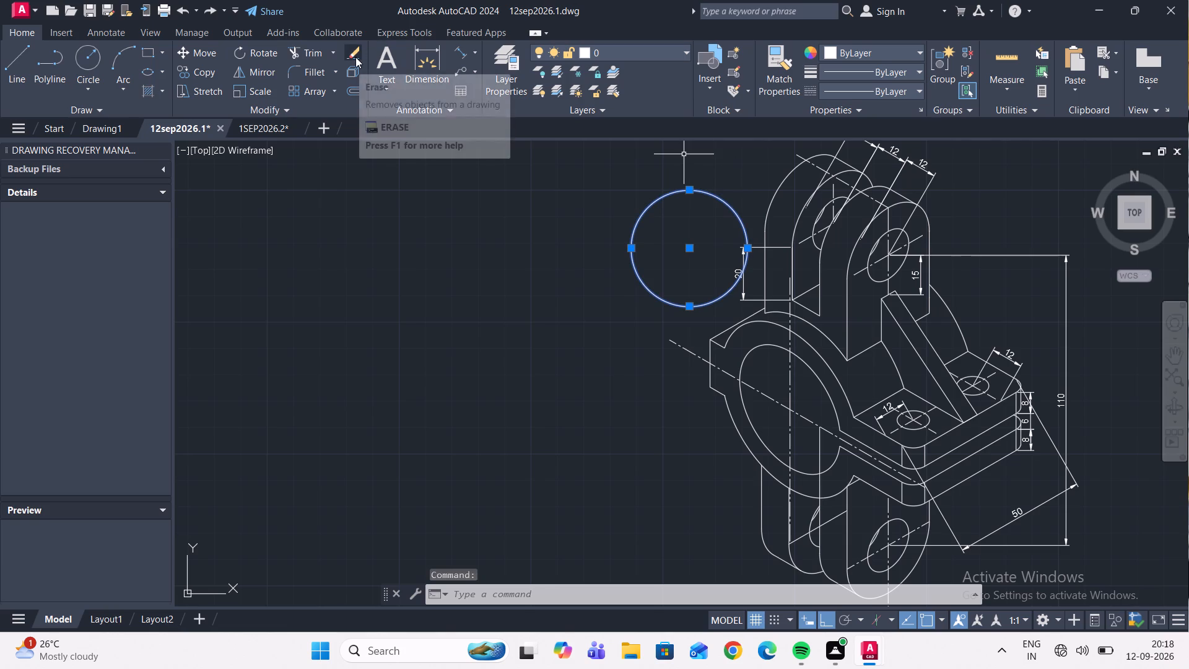
{"action": "key", "text": "Delete"}
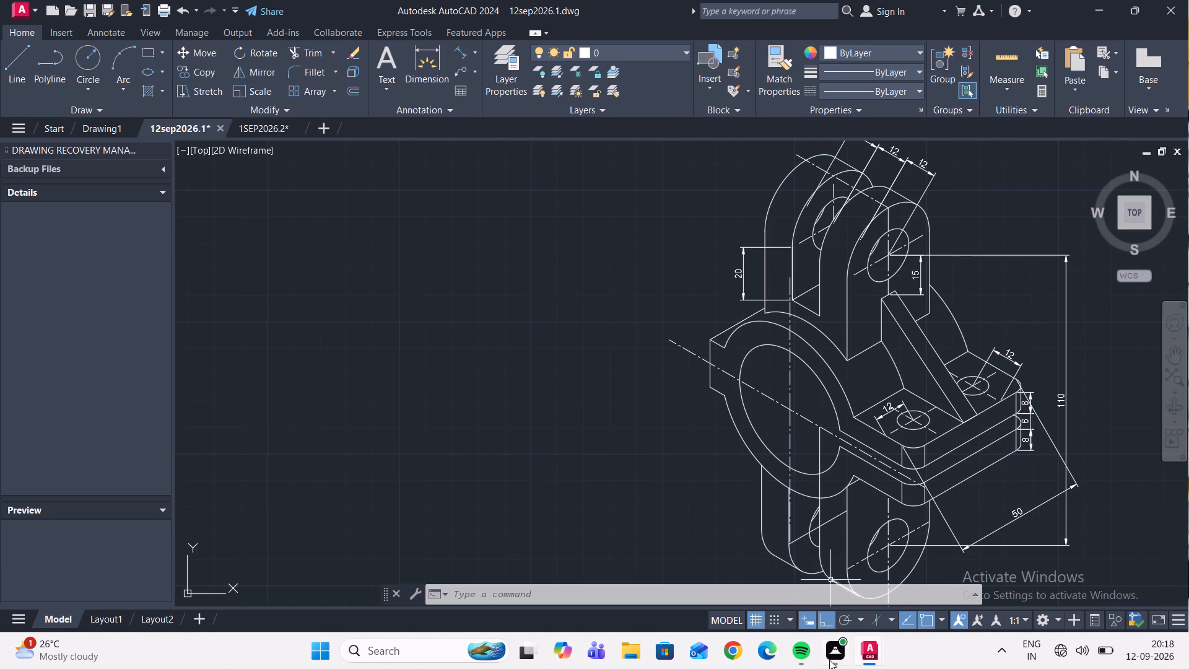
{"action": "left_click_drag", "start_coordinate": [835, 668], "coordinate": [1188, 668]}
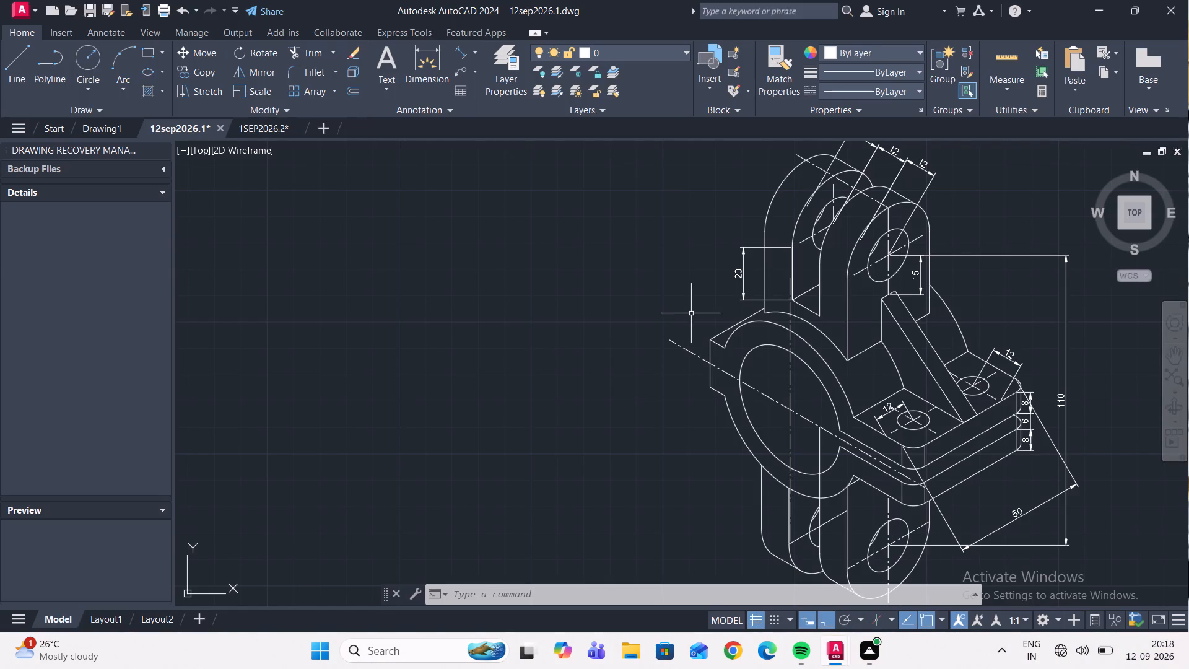
Draw a vertical line about 109 long downward from just above the 20 dimension, past the ring.
{"action": "left_click", "coordinate": [89, 68]}
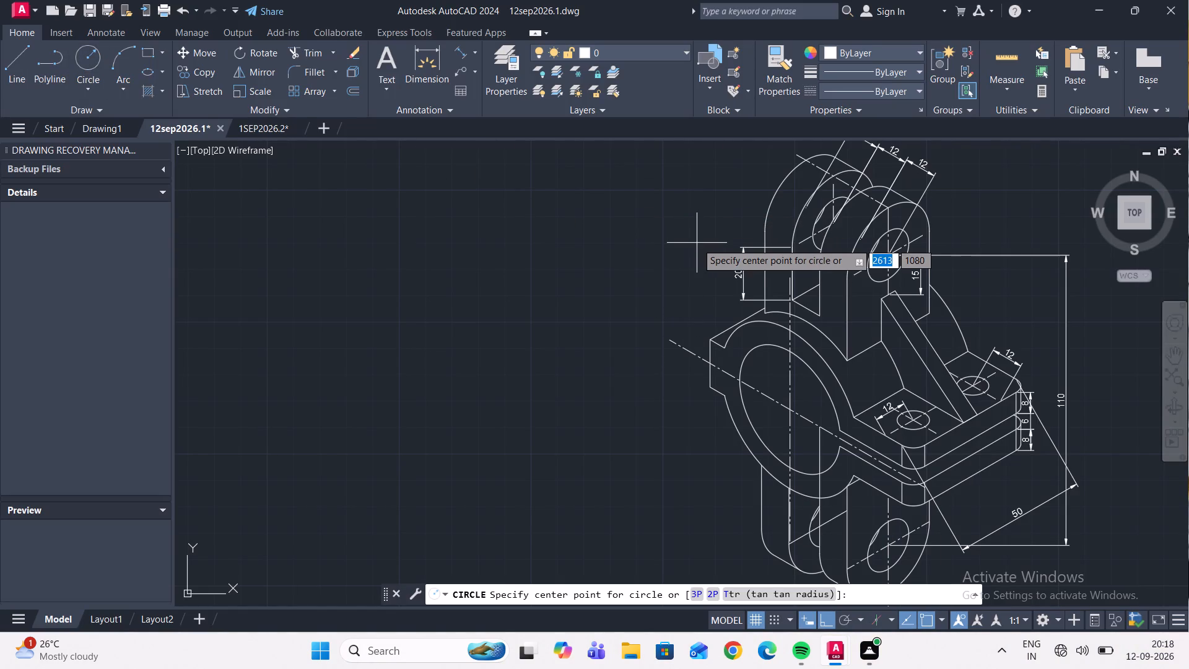
{"action": "left_click", "coordinate": [17, 70]}
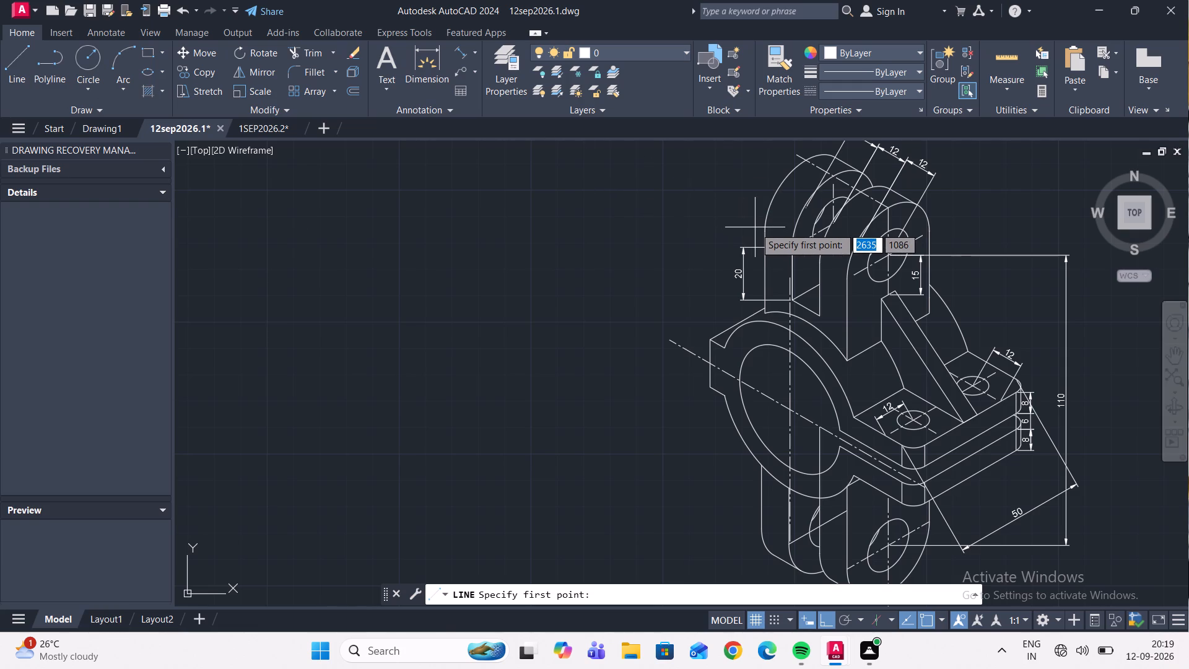
{"action": "left_click_drag", "start_coordinate": [744, 222], "coordinate": [769, 287]}
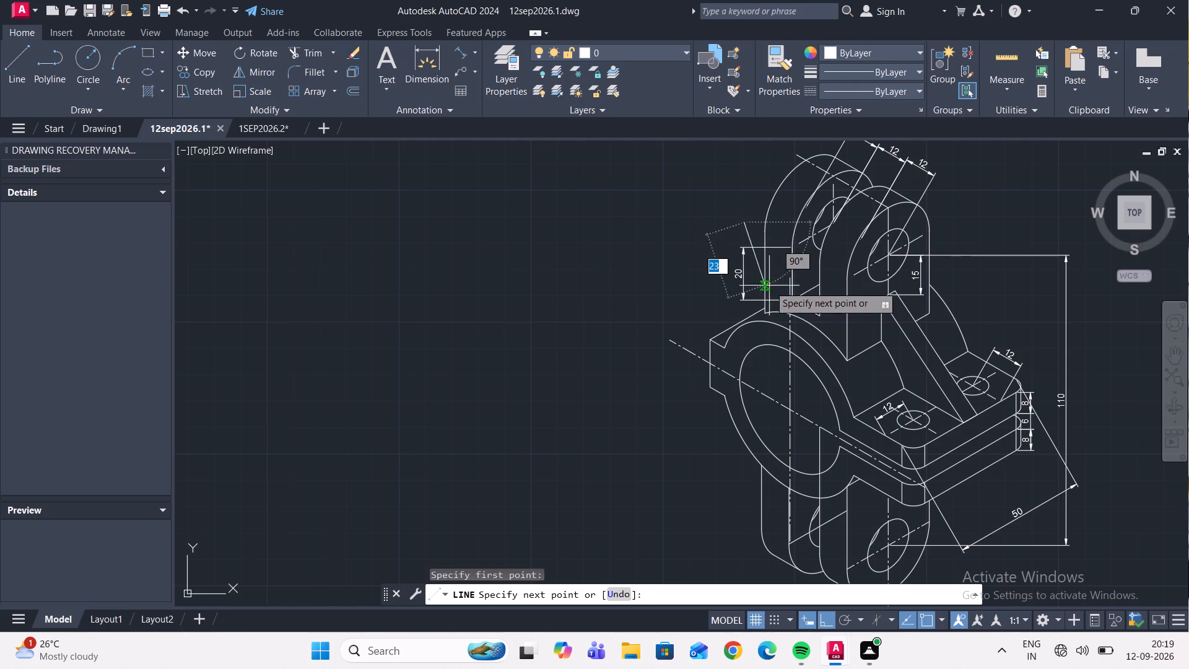
{"action": "left_click_drag", "start_coordinate": [769, 287], "coordinate": [656, 424]}
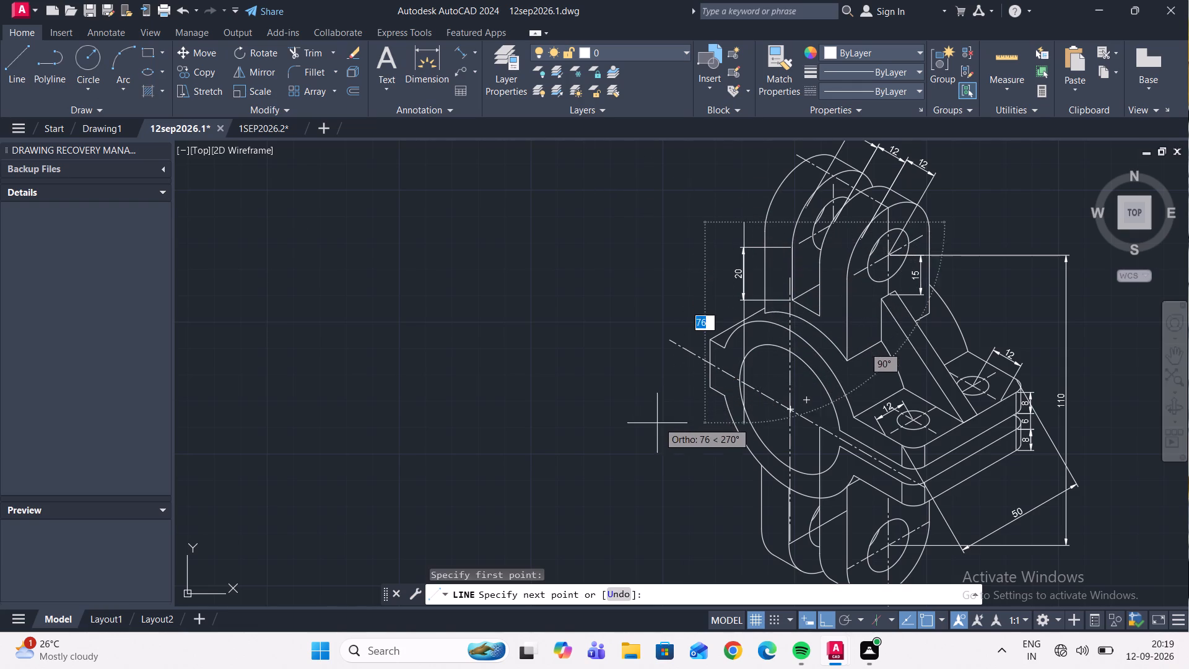
{"action": "left_click_drag", "start_coordinate": [656, 424], "coordinate": [634, 523]}
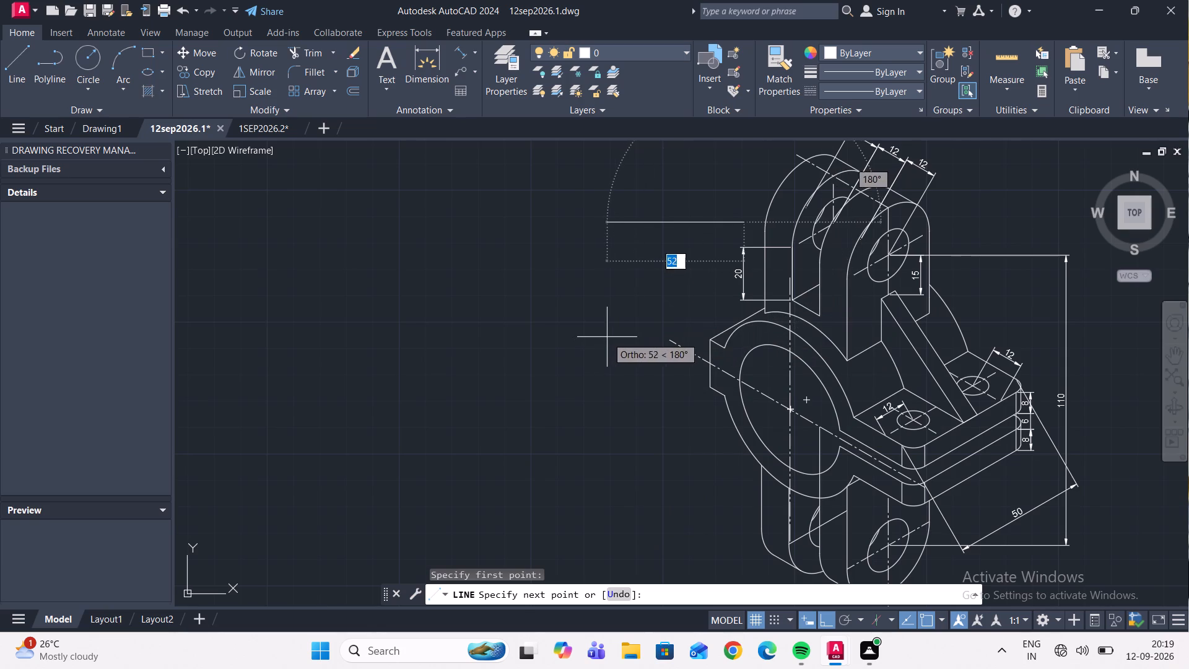
{"action": "left_click", "coordinate": [558, 509]}
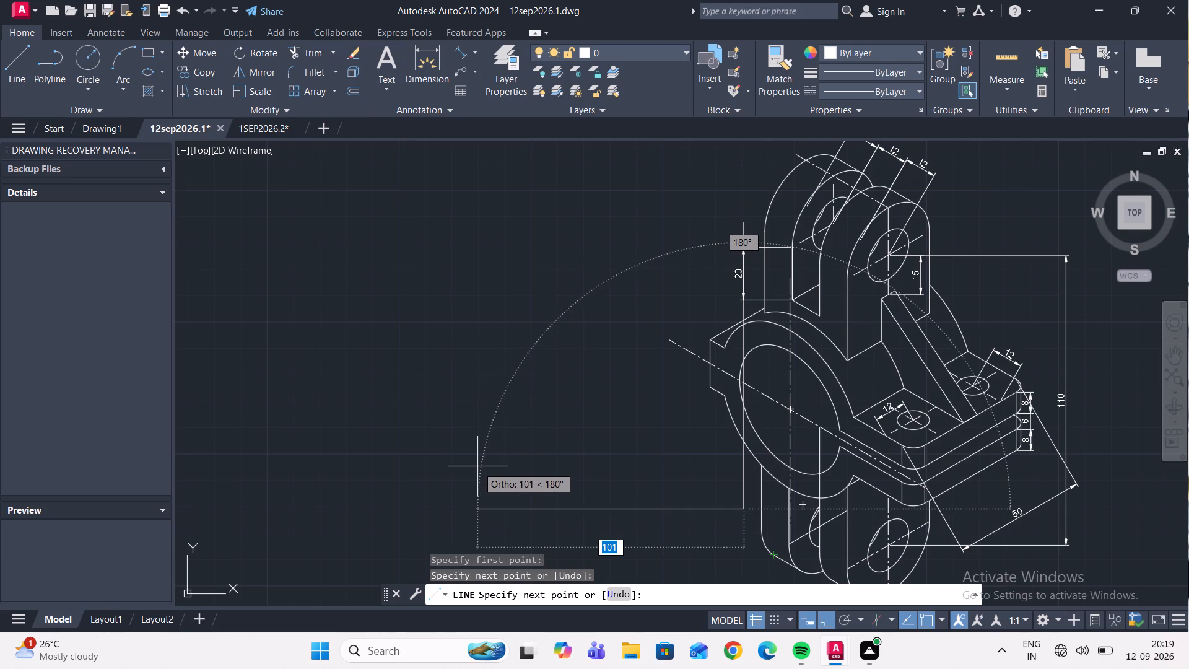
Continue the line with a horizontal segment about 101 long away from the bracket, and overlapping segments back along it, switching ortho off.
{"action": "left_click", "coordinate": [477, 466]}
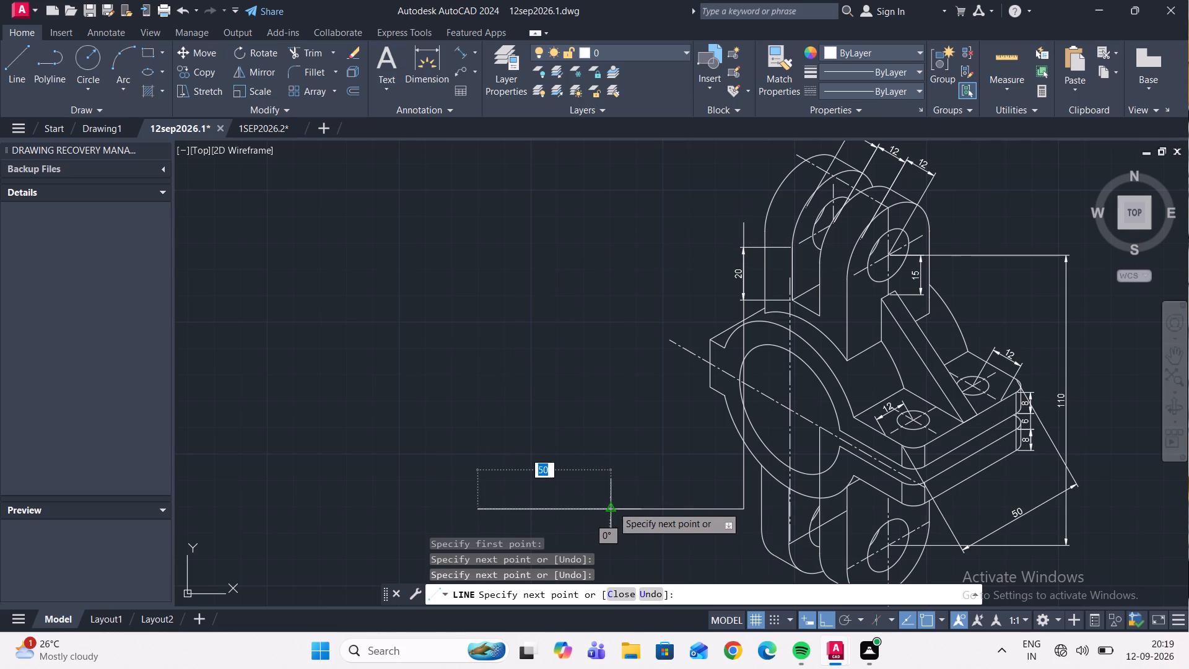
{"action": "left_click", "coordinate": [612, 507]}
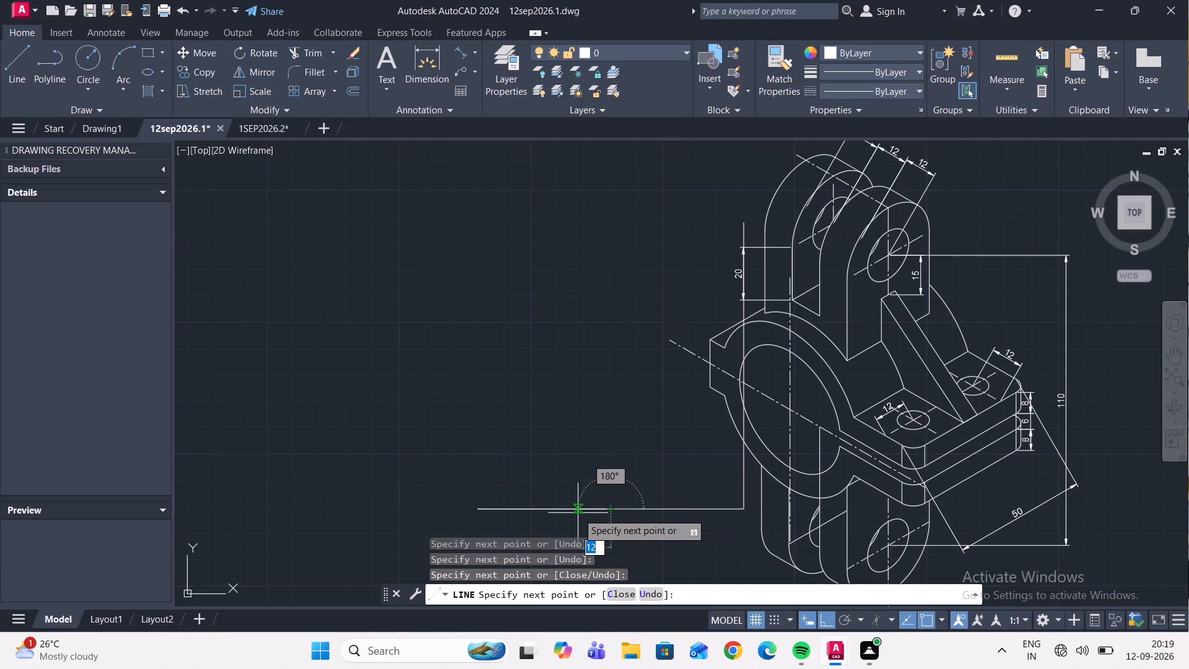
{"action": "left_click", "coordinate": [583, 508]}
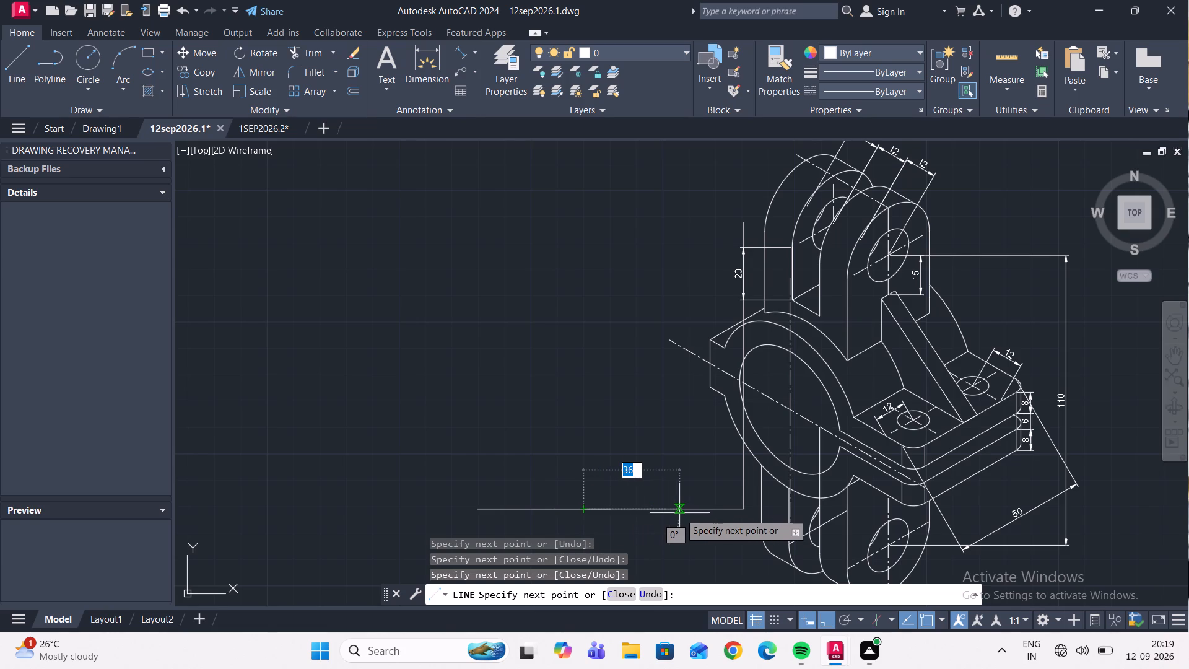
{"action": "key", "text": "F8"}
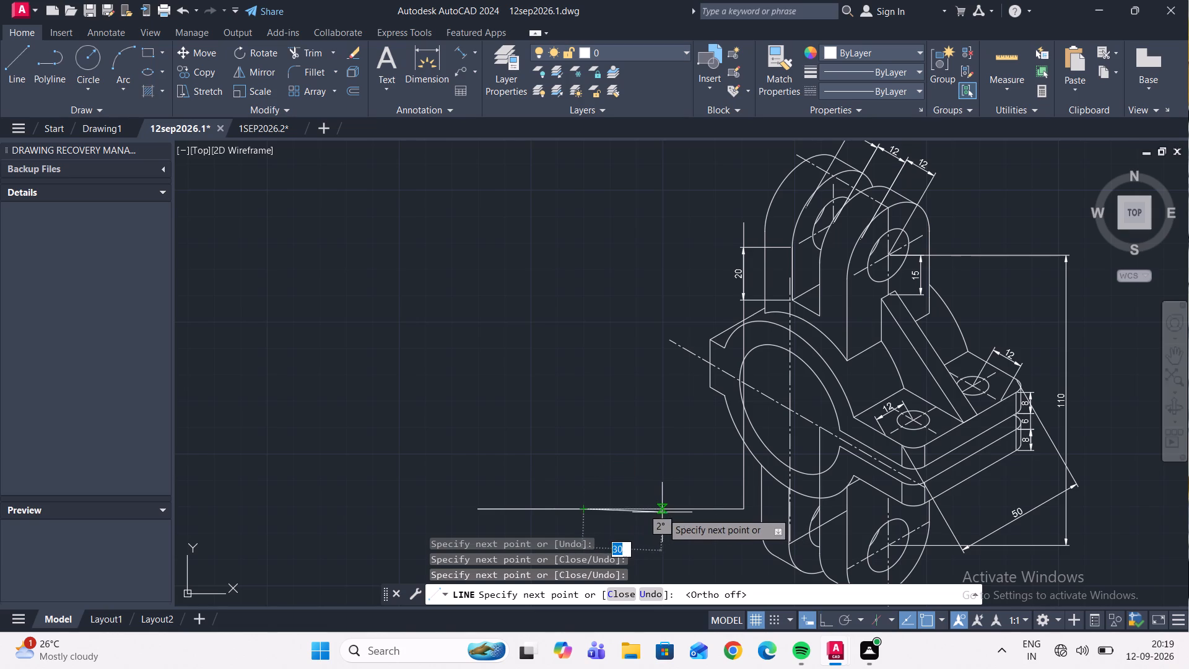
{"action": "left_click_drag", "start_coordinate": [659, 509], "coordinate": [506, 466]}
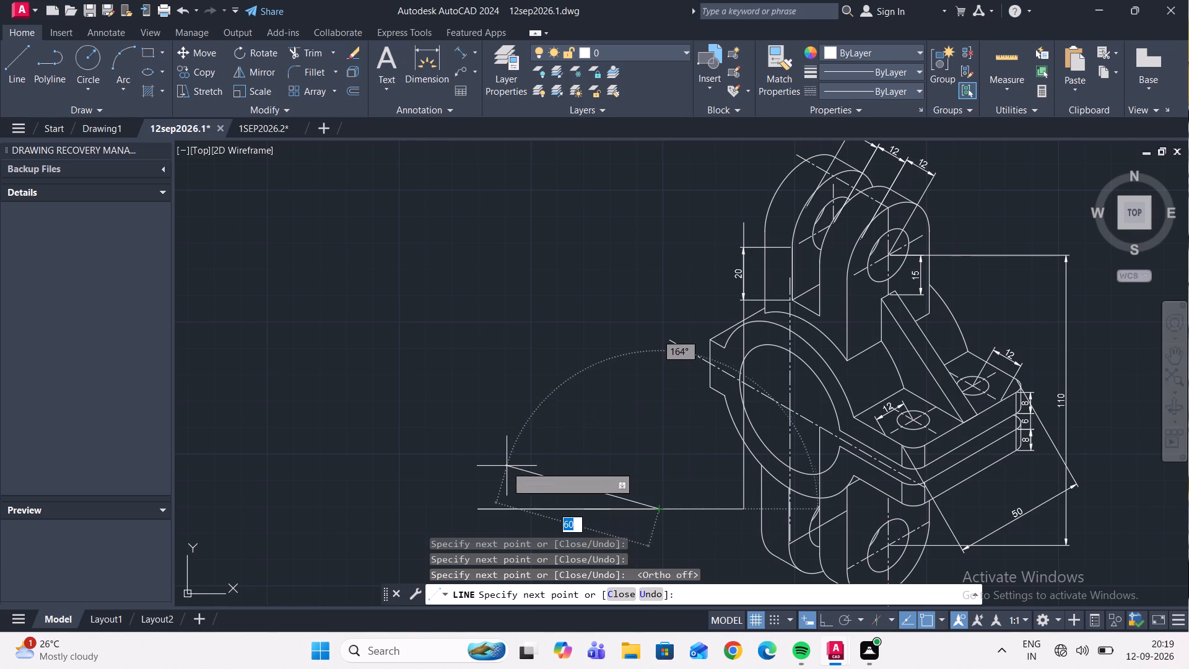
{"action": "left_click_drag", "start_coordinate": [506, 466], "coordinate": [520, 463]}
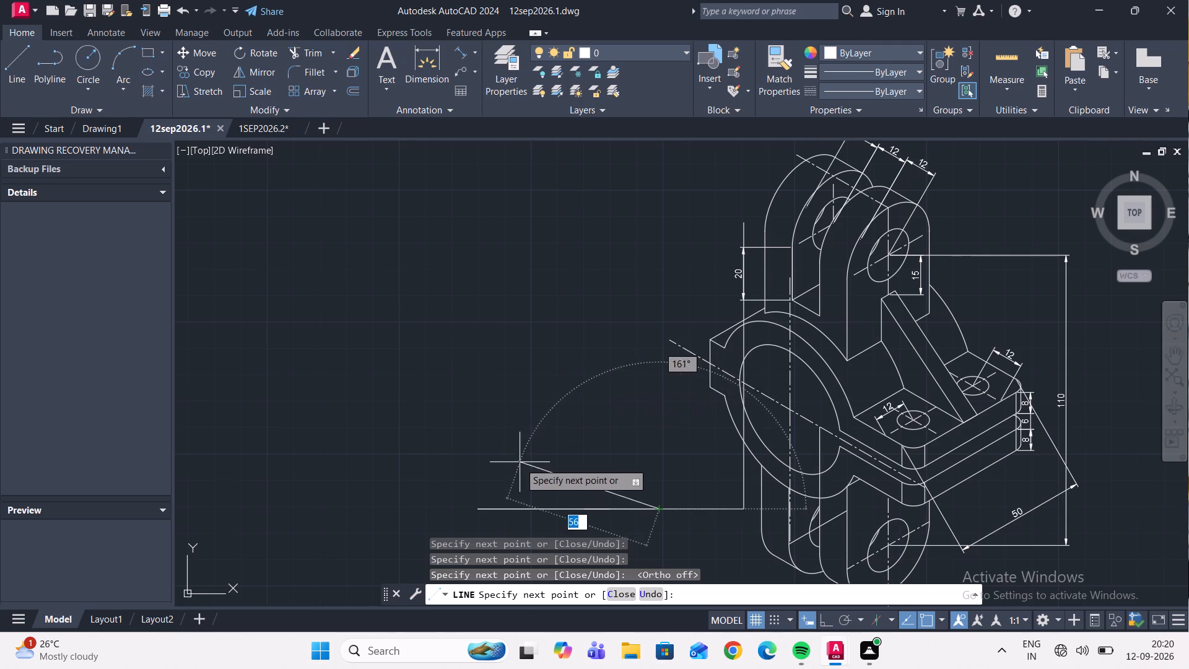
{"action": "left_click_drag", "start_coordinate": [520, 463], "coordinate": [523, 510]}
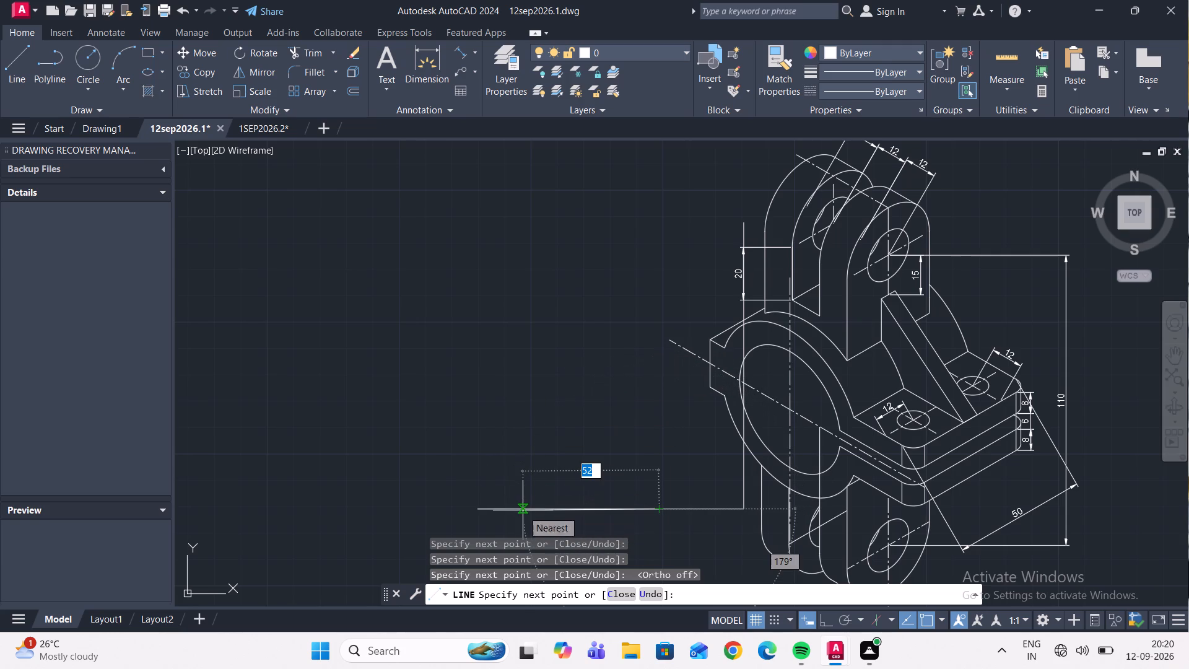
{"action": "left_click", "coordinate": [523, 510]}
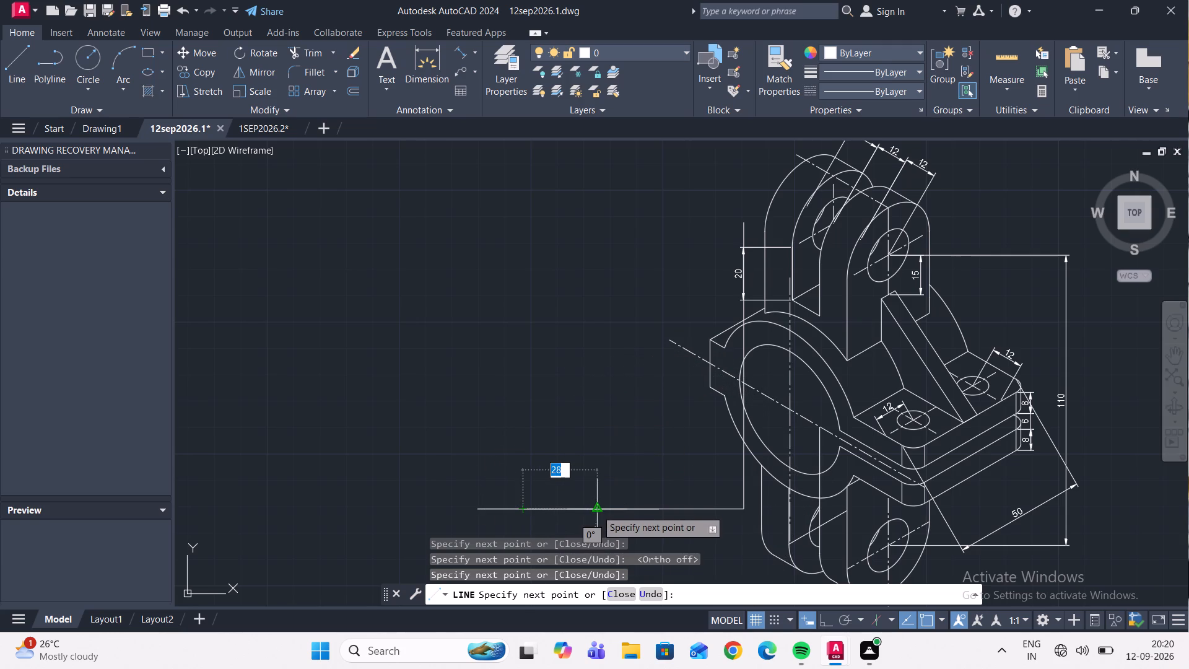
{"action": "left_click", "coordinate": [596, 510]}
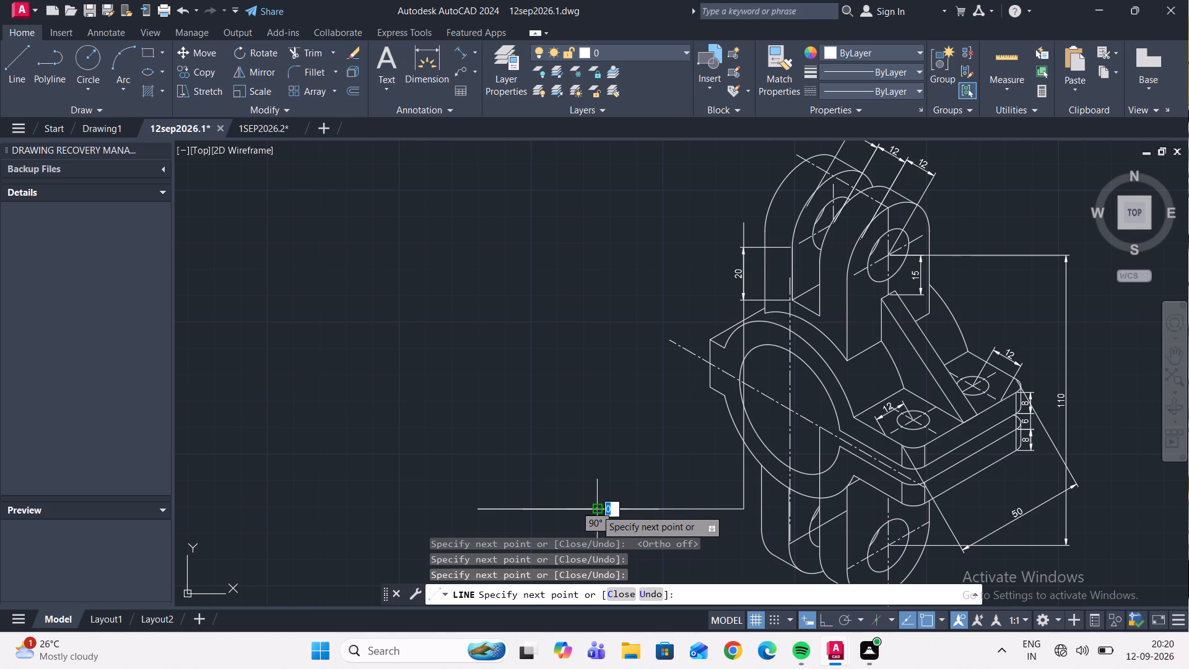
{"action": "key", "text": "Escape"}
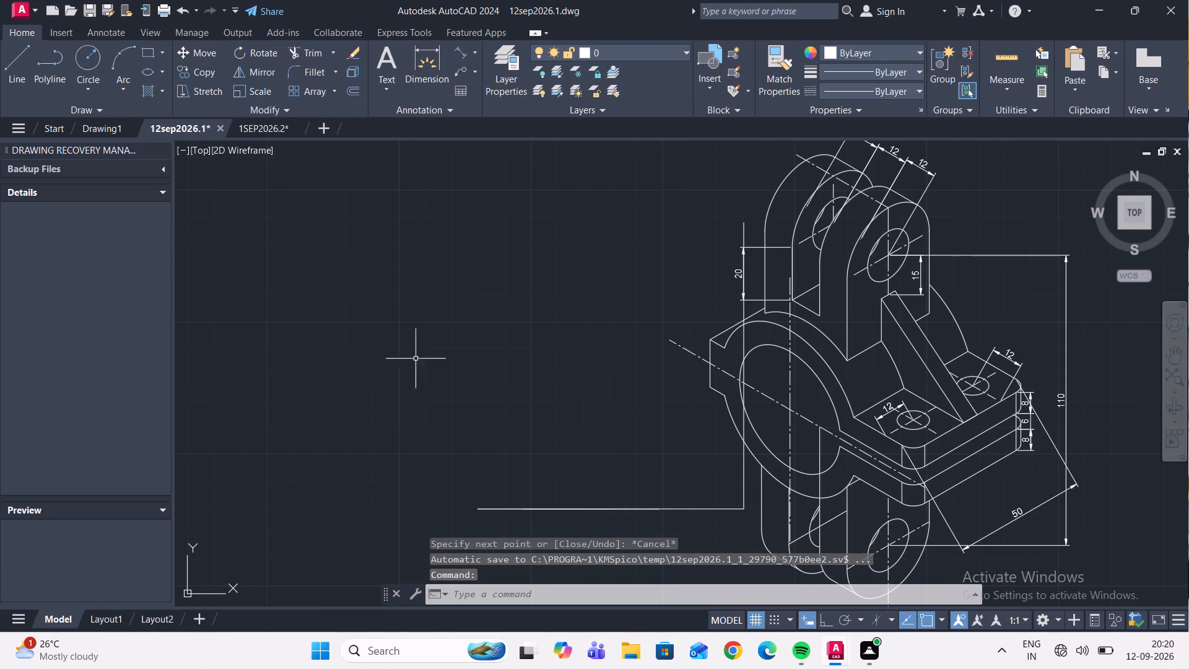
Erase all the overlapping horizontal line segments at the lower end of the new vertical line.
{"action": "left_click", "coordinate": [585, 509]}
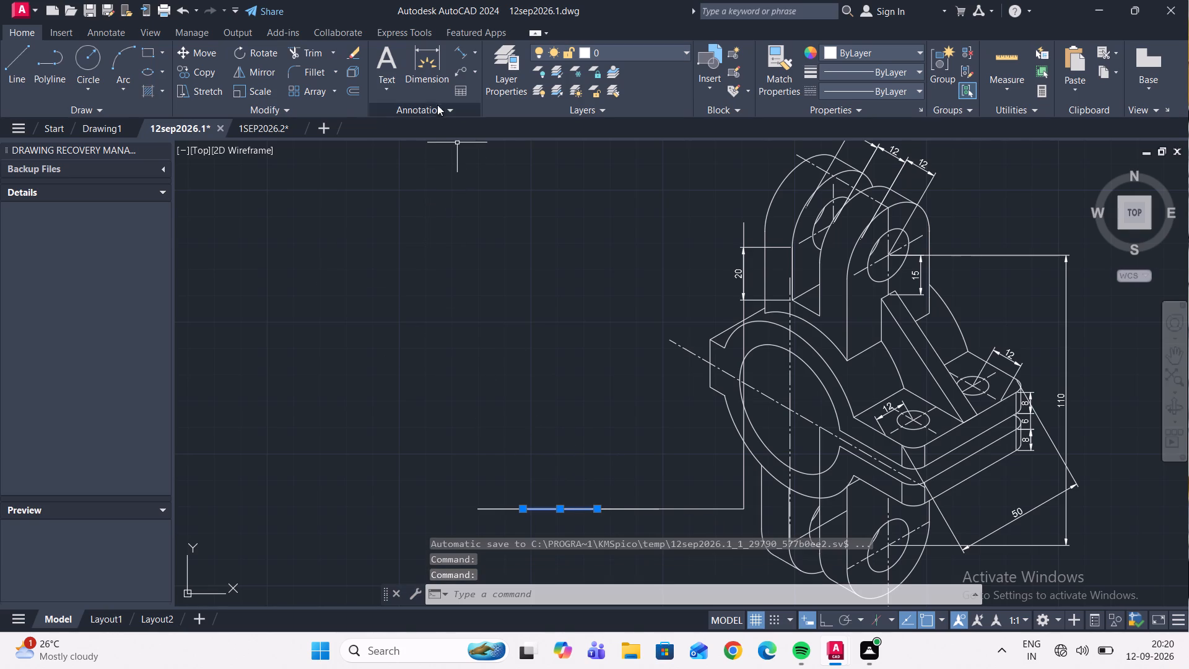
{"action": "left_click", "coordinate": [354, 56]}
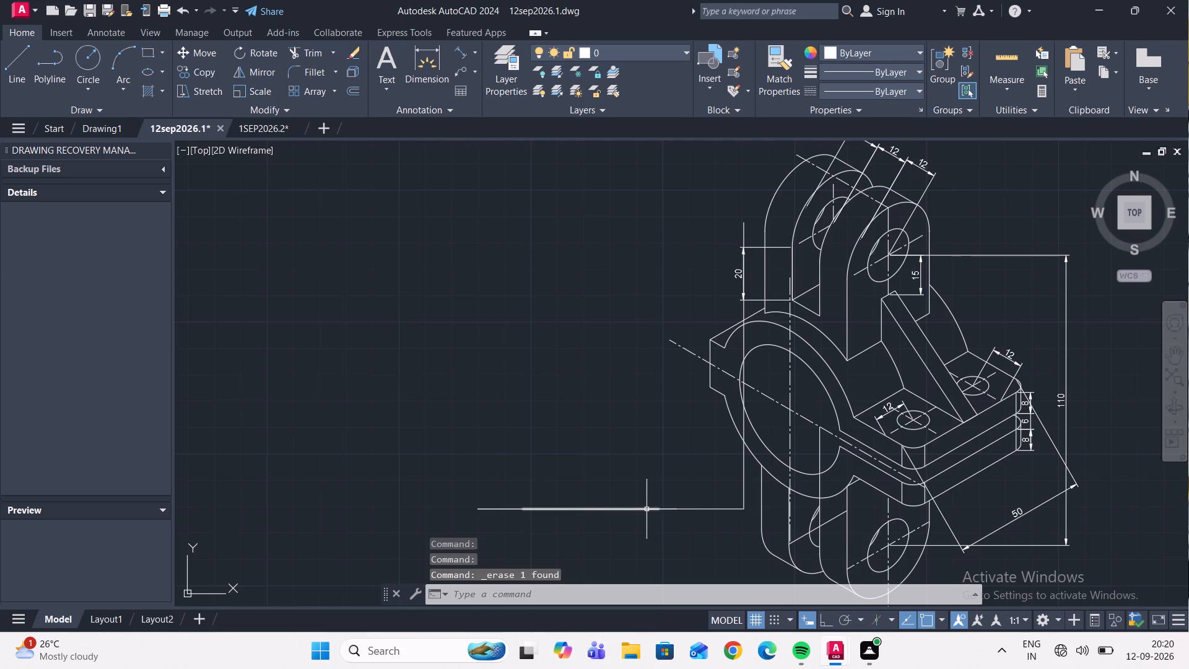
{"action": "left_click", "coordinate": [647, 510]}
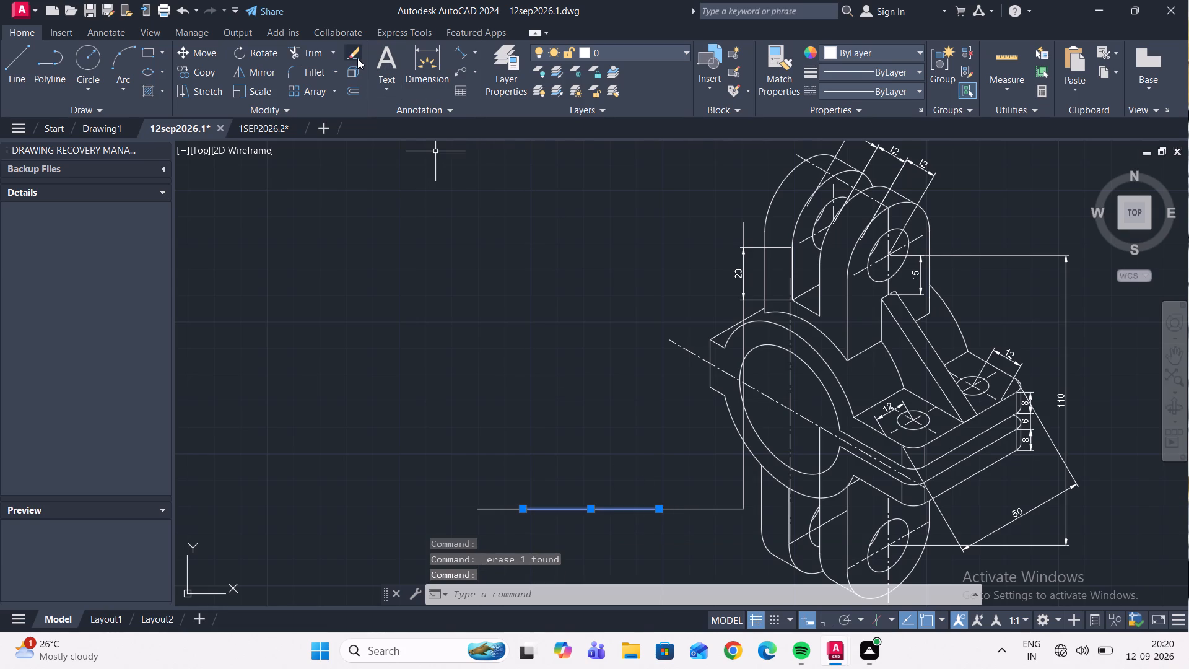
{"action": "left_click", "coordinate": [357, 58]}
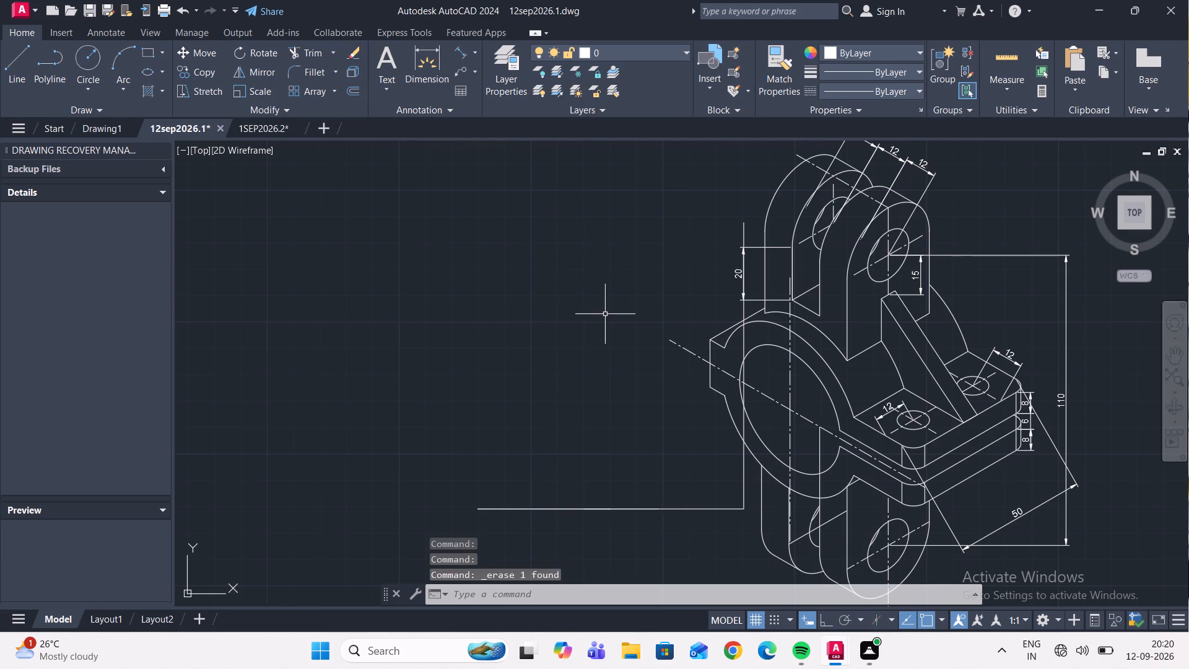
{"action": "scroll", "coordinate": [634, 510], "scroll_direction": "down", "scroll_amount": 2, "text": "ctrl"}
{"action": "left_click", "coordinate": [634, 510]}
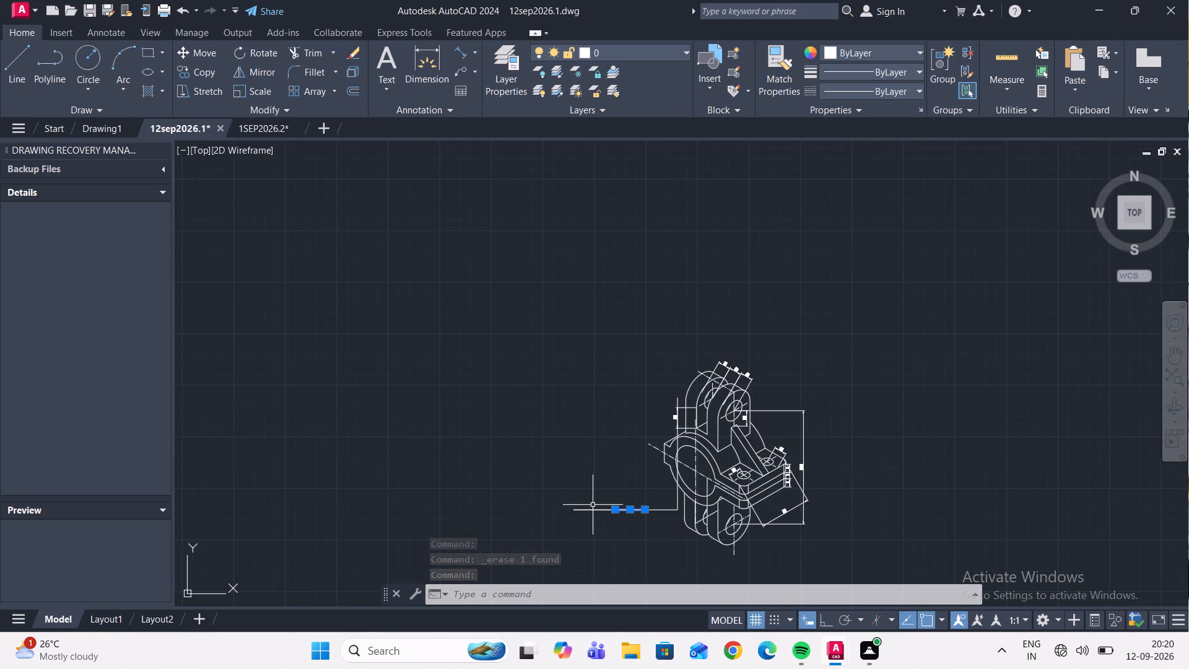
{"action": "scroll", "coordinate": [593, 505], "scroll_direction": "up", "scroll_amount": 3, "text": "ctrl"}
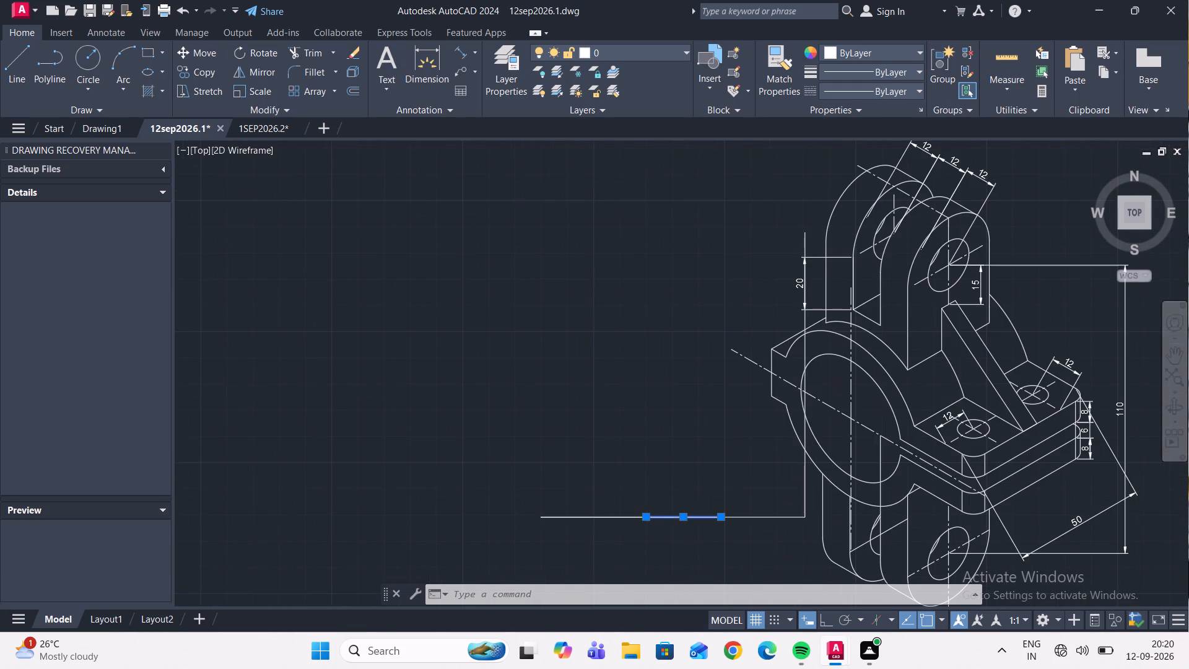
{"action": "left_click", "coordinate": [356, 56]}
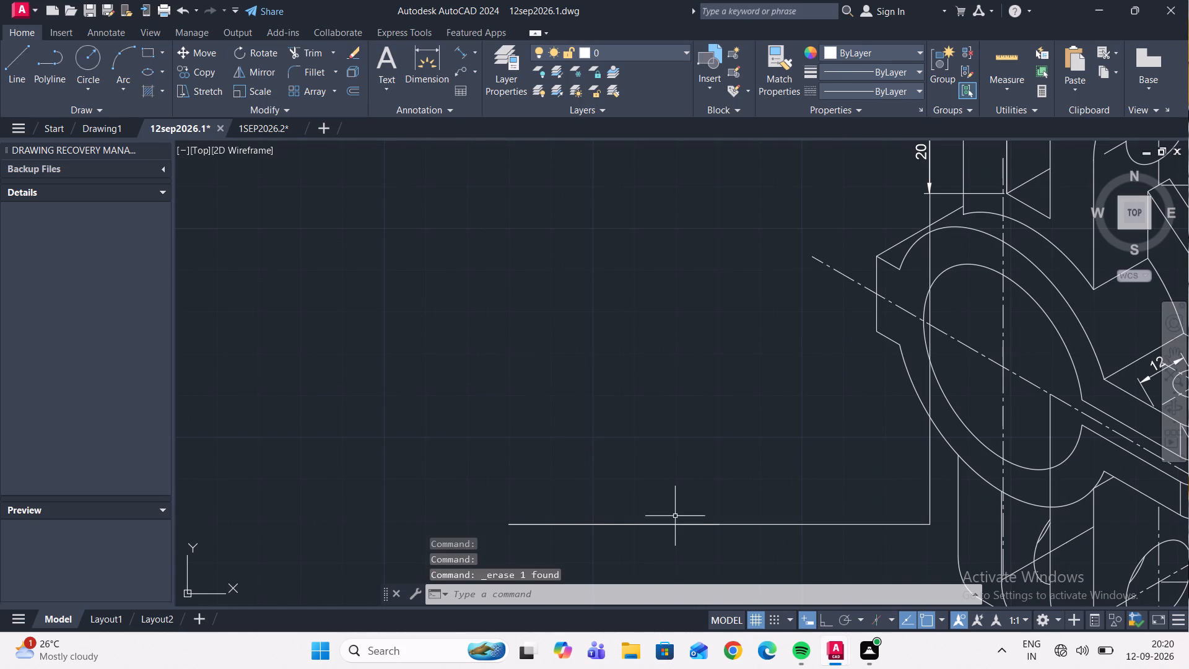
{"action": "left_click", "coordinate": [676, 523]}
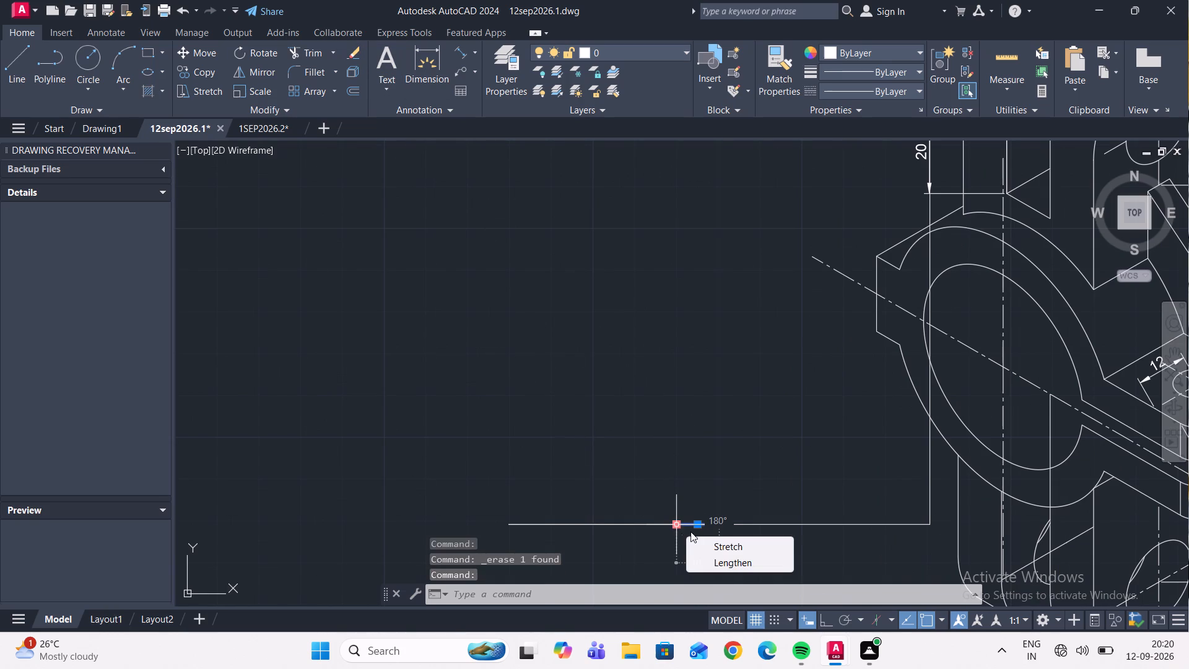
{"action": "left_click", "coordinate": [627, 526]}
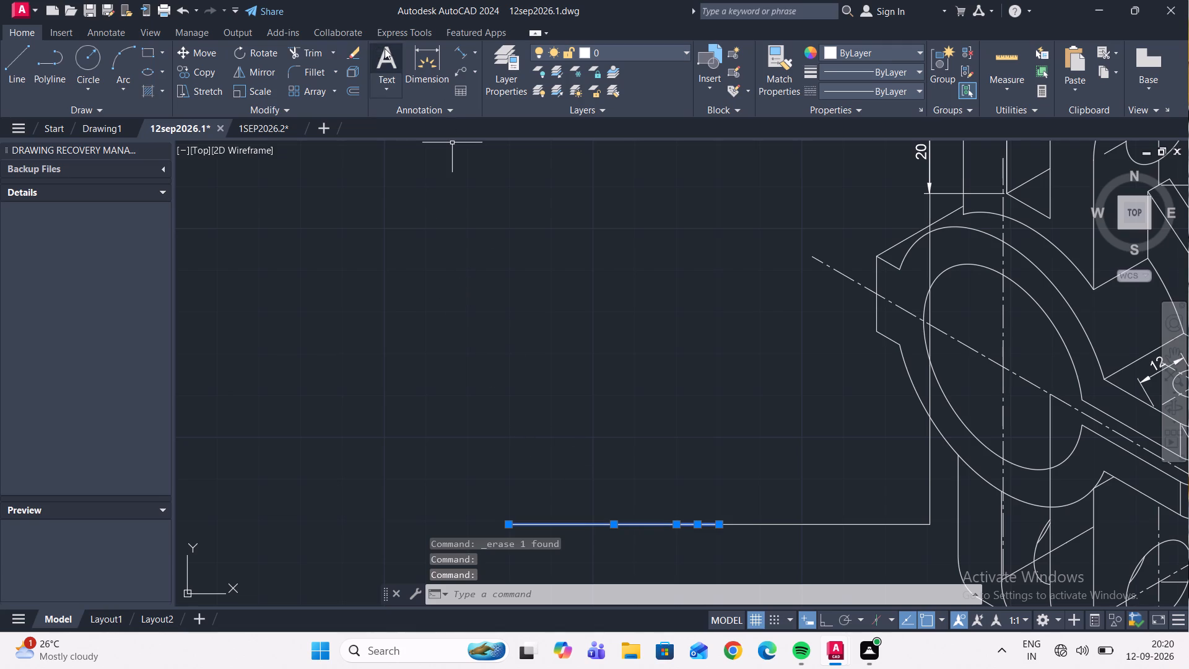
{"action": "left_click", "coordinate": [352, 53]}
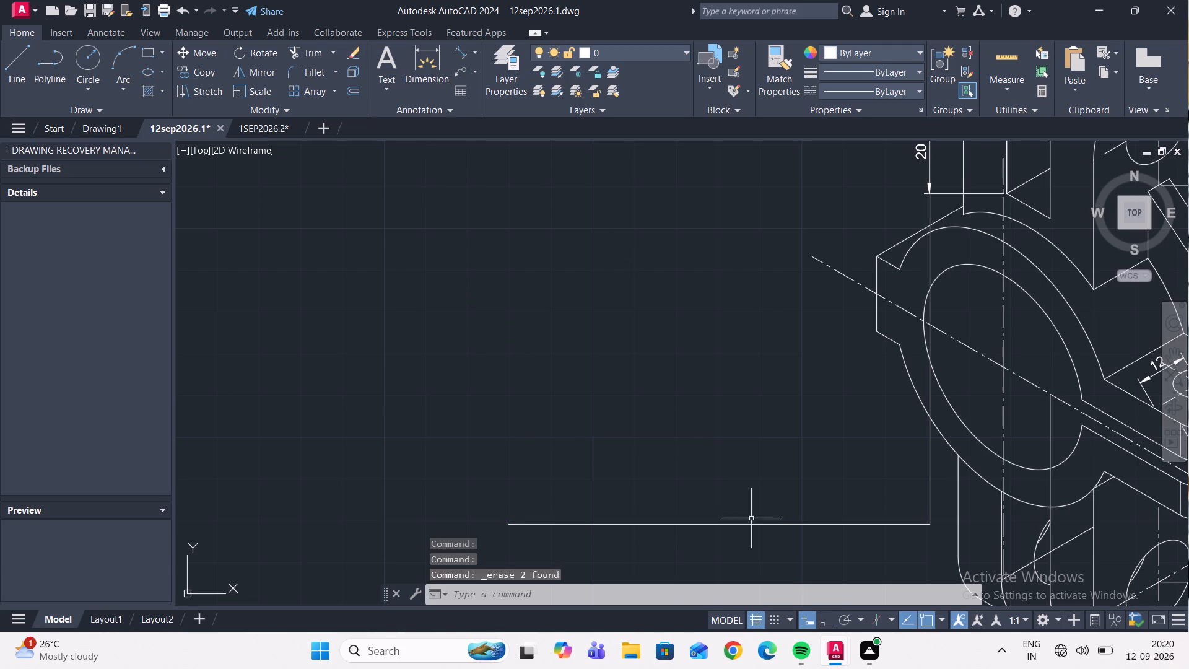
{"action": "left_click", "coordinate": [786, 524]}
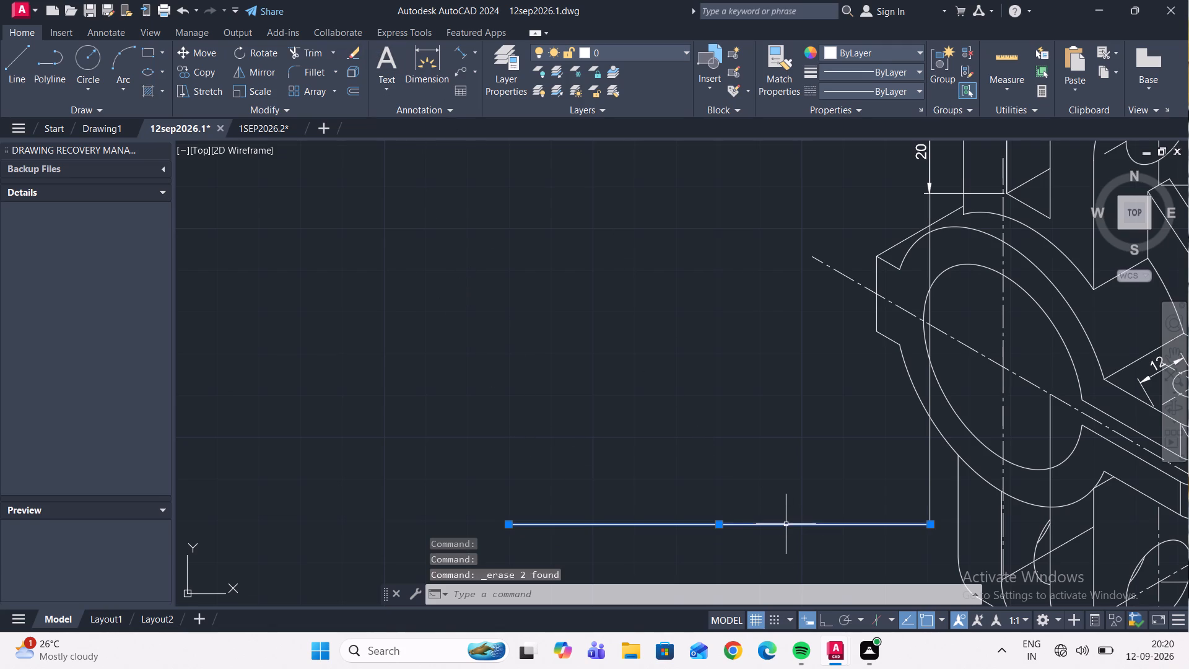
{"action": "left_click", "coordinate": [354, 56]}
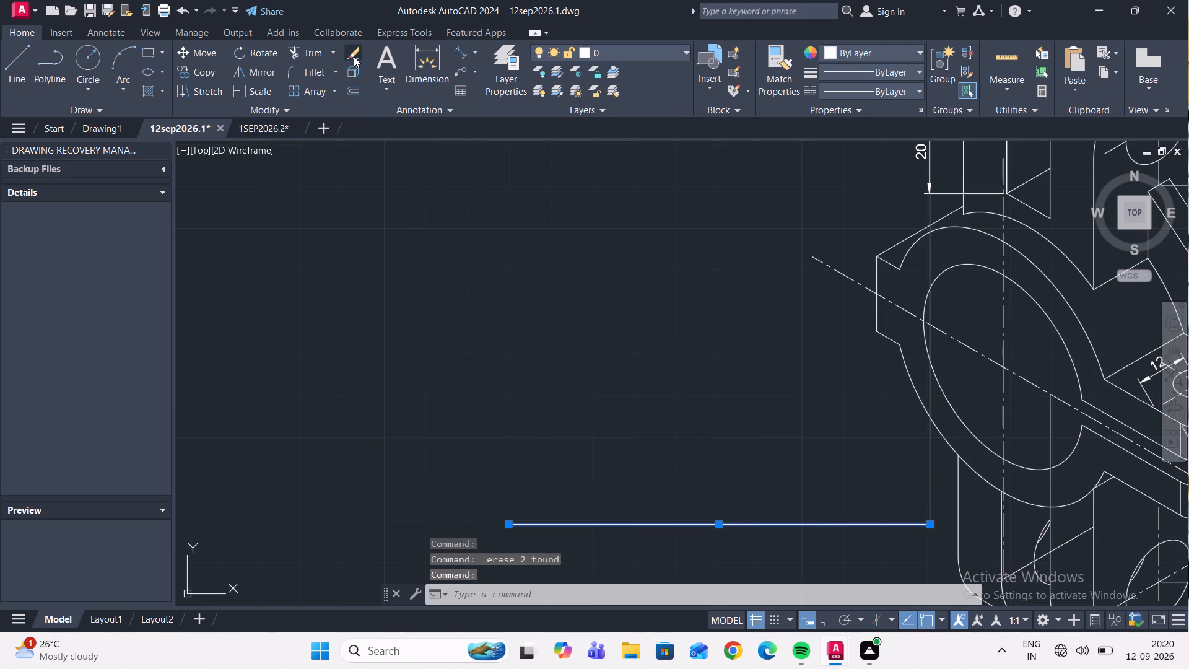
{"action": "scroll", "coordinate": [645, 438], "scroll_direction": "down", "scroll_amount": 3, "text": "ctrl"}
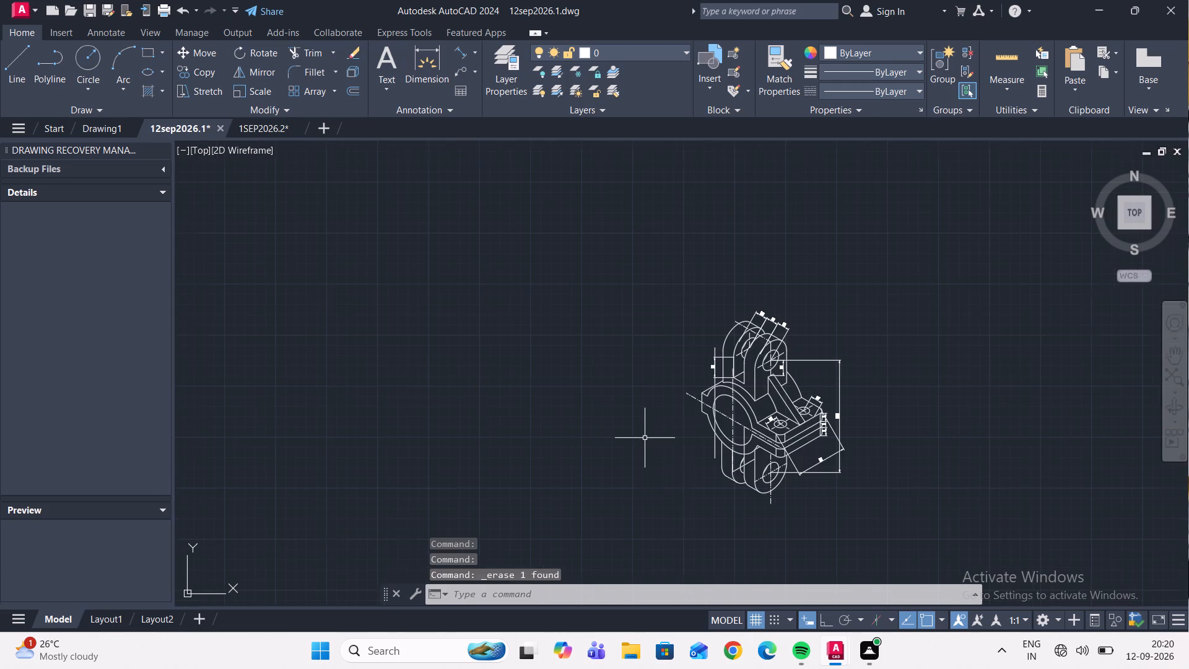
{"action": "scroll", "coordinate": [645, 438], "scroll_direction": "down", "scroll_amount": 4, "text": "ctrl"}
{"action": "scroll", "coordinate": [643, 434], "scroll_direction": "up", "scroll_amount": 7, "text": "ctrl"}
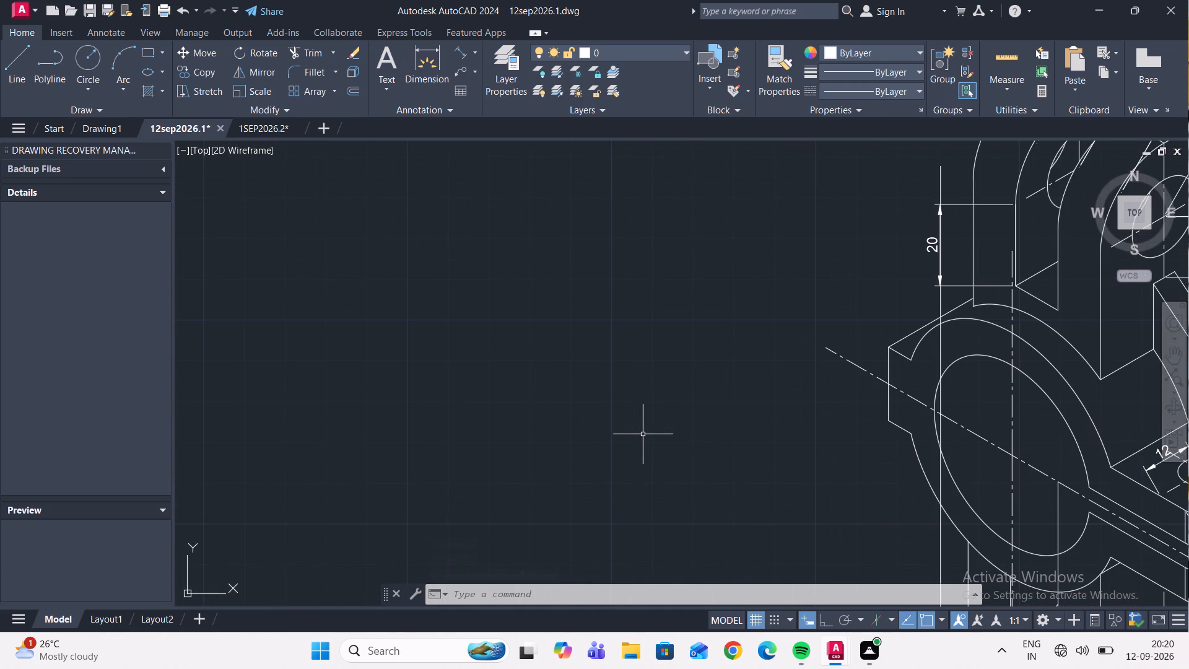
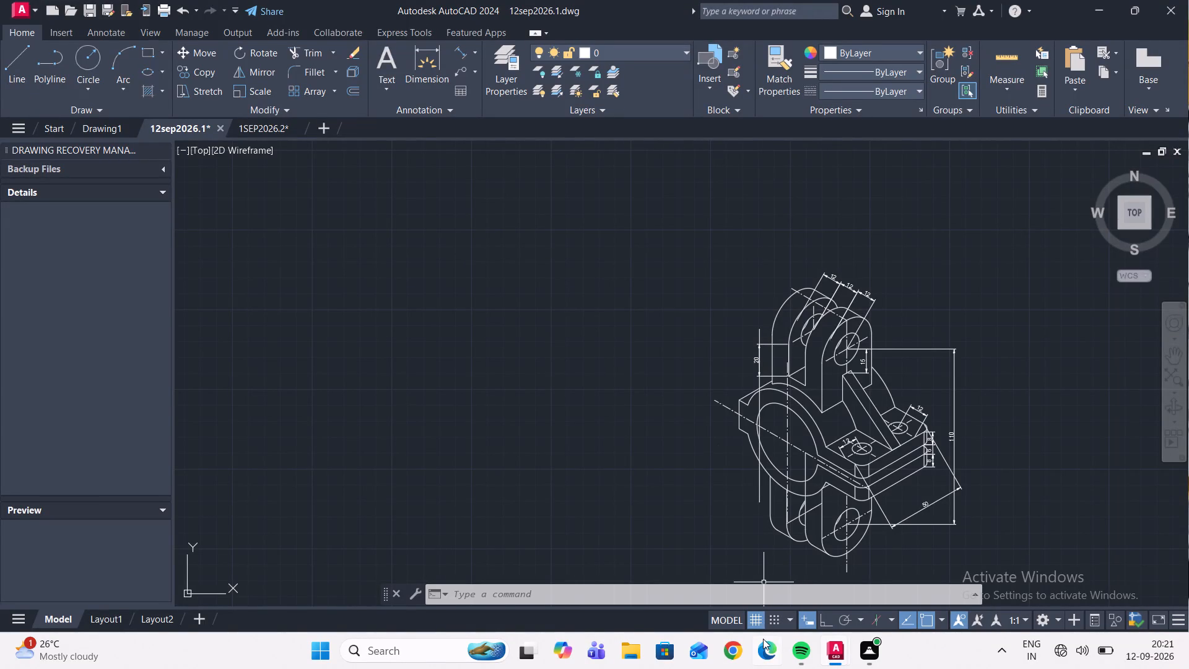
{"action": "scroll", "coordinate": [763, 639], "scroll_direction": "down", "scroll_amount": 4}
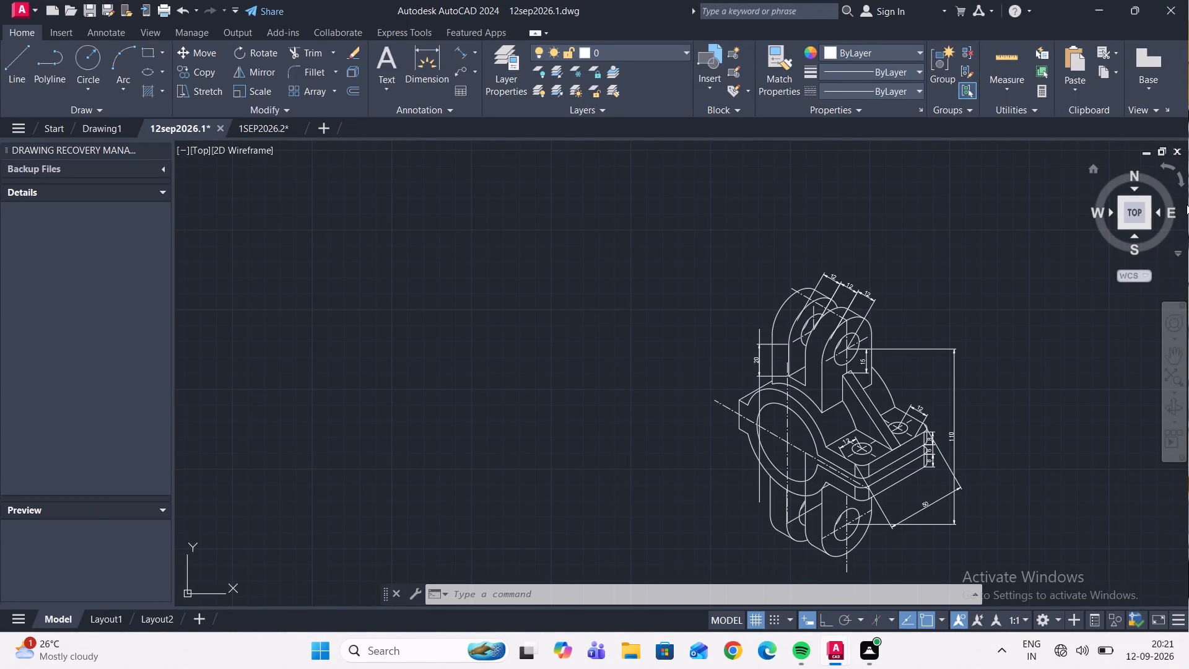
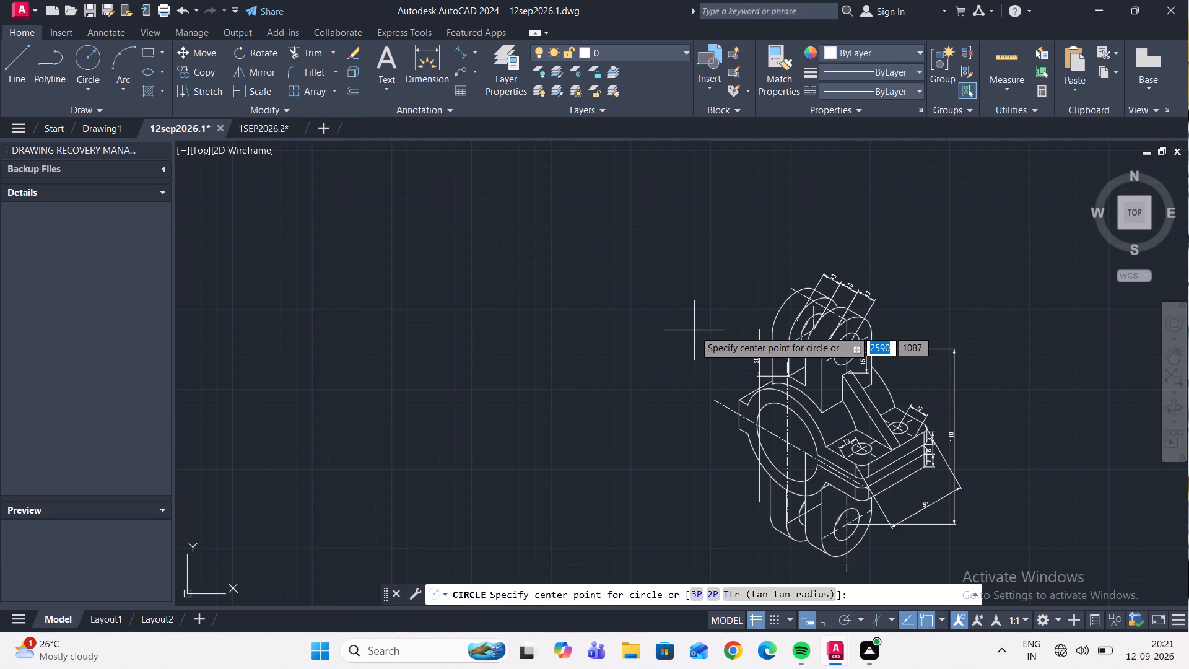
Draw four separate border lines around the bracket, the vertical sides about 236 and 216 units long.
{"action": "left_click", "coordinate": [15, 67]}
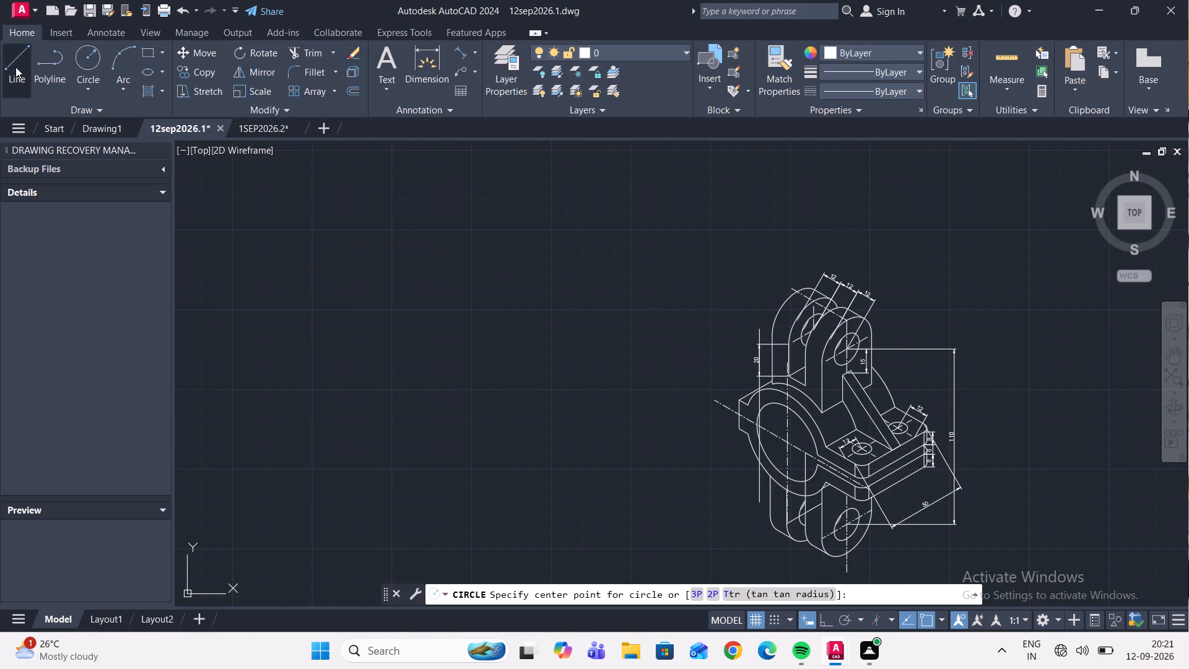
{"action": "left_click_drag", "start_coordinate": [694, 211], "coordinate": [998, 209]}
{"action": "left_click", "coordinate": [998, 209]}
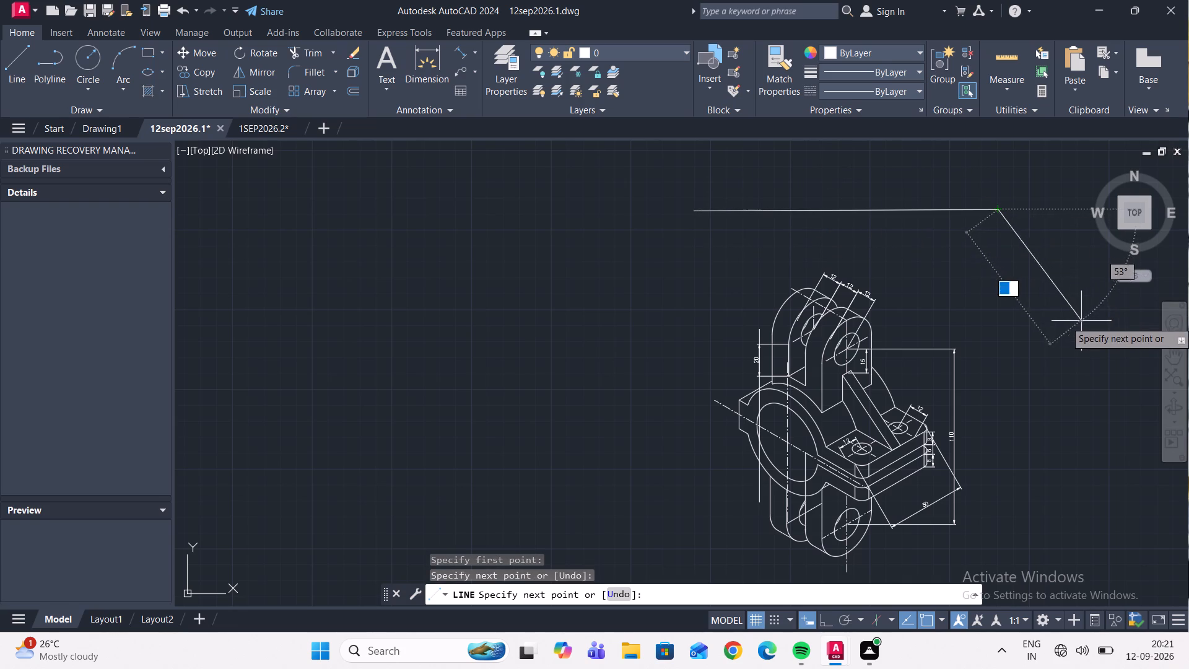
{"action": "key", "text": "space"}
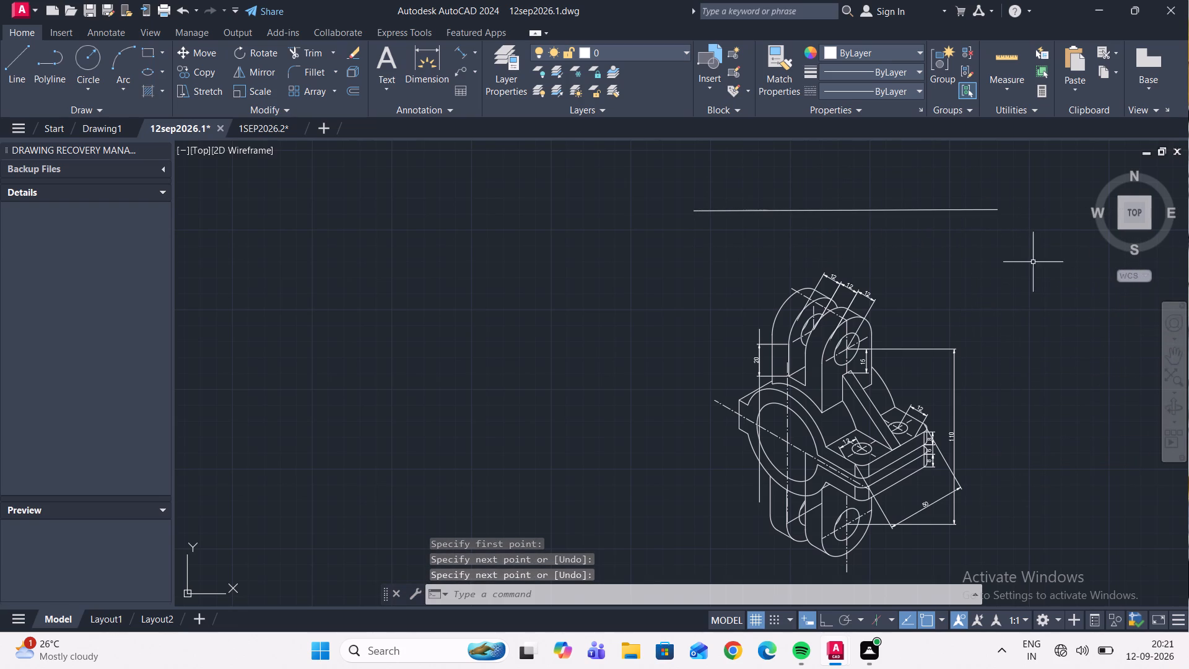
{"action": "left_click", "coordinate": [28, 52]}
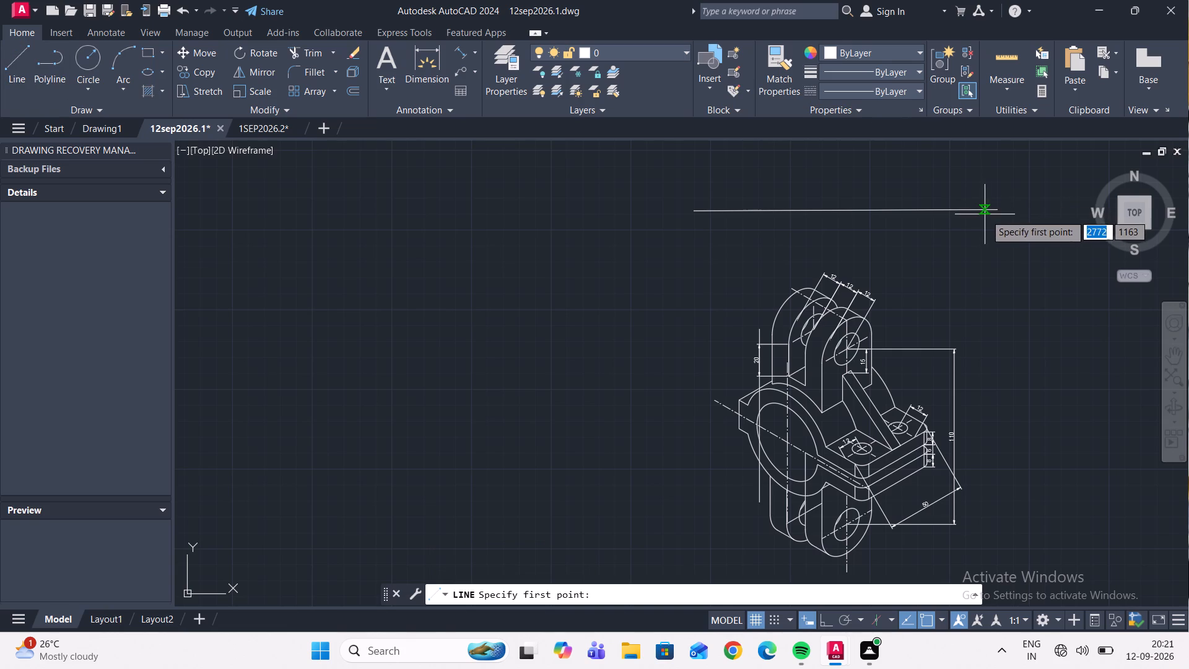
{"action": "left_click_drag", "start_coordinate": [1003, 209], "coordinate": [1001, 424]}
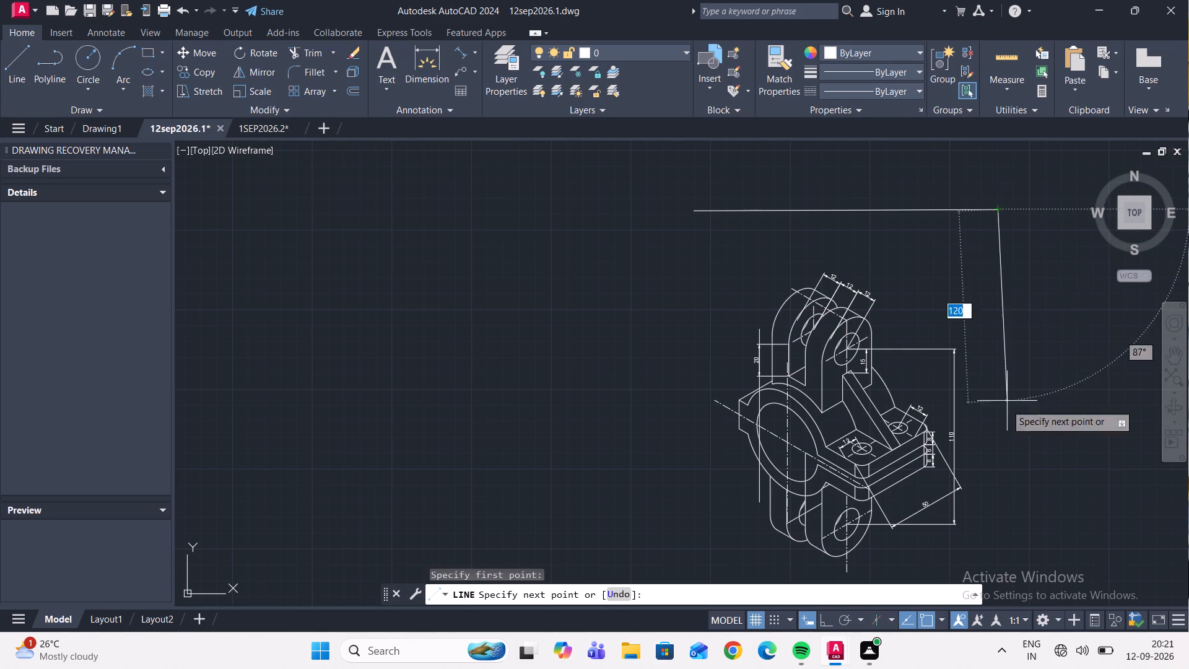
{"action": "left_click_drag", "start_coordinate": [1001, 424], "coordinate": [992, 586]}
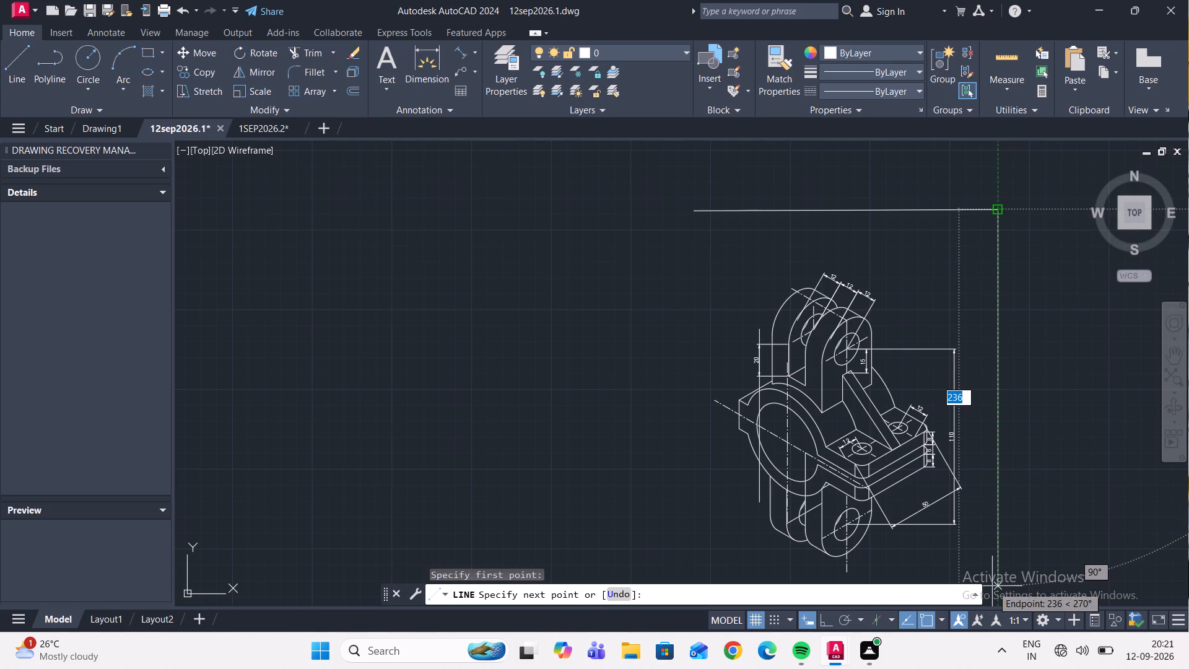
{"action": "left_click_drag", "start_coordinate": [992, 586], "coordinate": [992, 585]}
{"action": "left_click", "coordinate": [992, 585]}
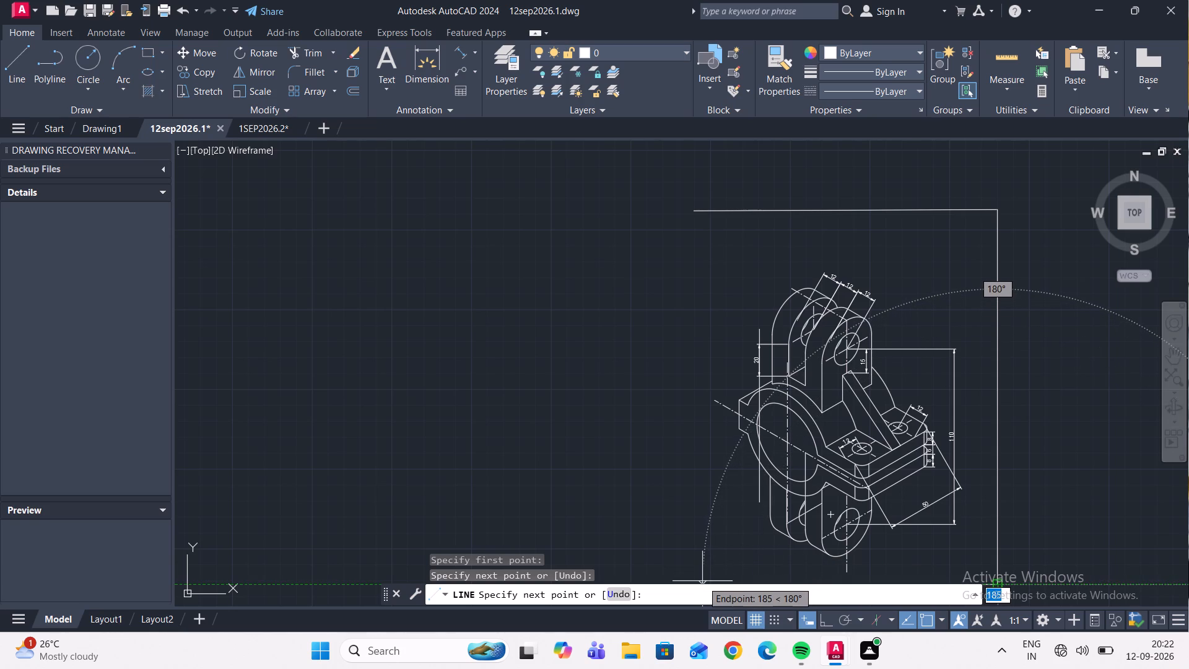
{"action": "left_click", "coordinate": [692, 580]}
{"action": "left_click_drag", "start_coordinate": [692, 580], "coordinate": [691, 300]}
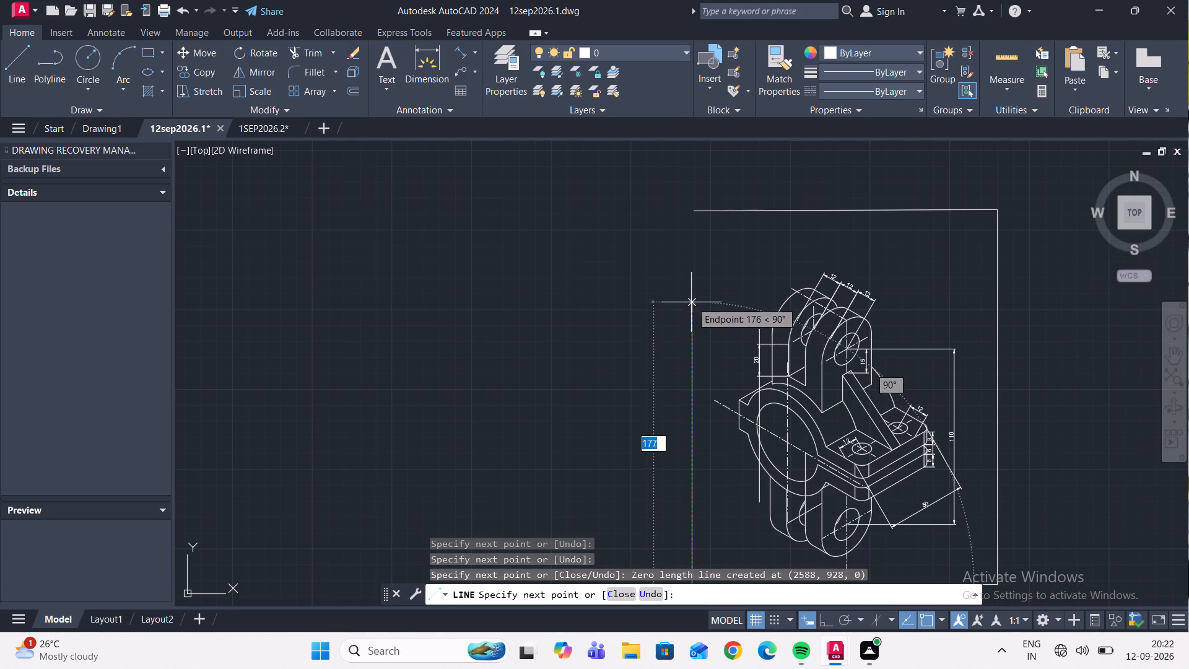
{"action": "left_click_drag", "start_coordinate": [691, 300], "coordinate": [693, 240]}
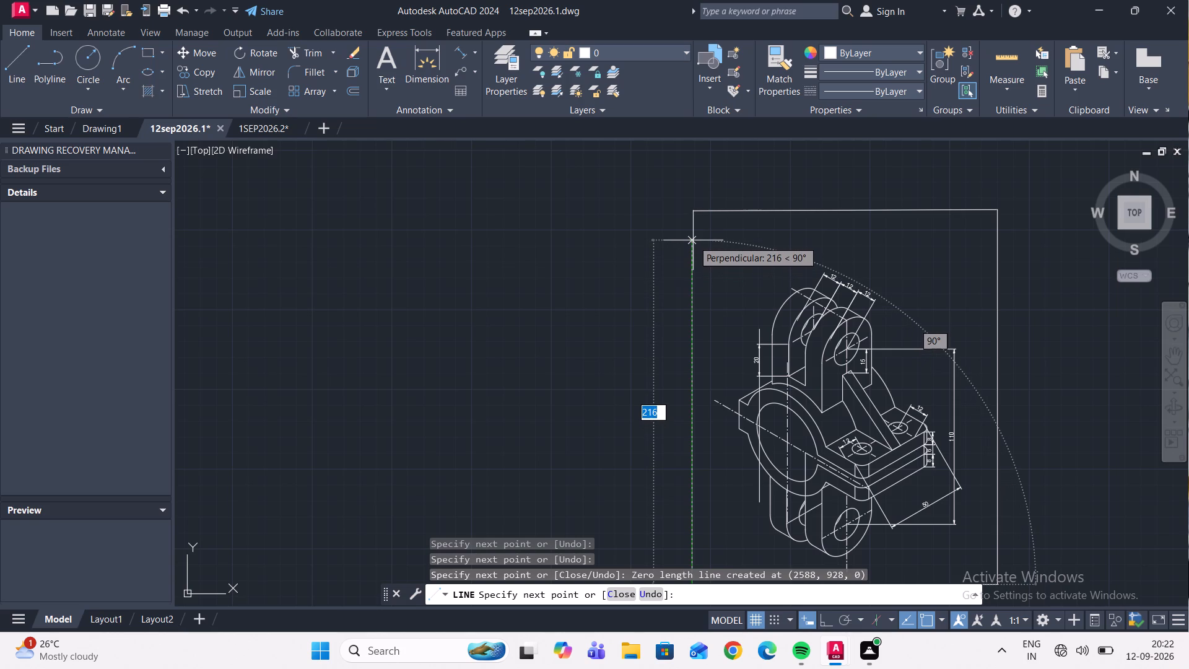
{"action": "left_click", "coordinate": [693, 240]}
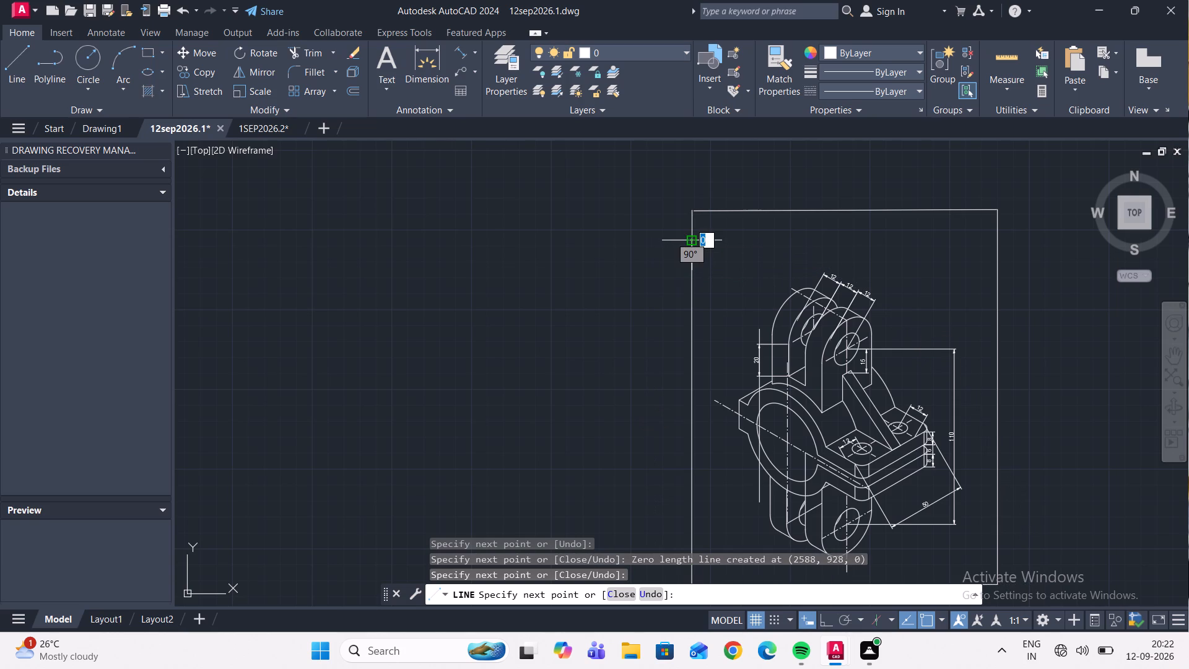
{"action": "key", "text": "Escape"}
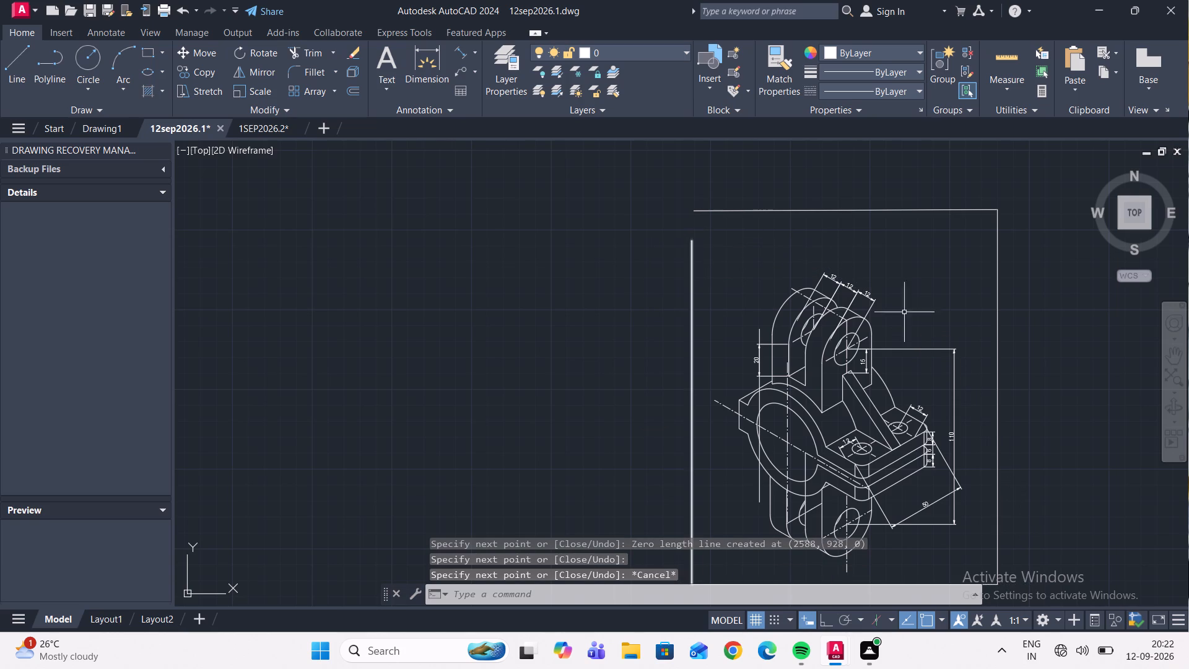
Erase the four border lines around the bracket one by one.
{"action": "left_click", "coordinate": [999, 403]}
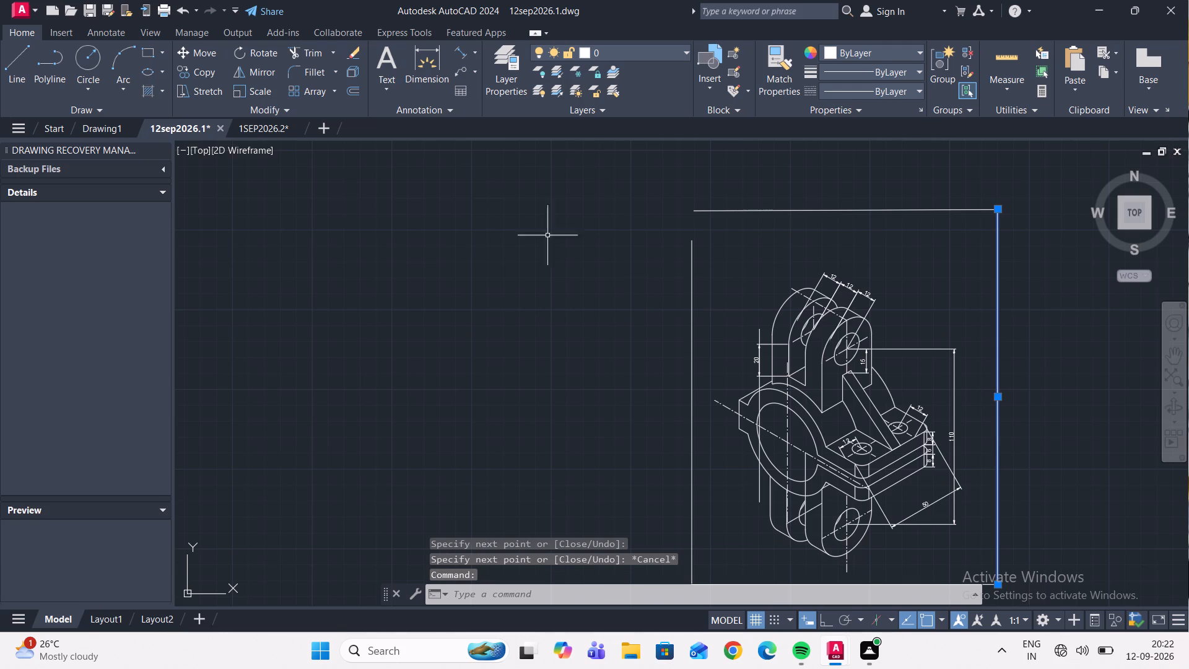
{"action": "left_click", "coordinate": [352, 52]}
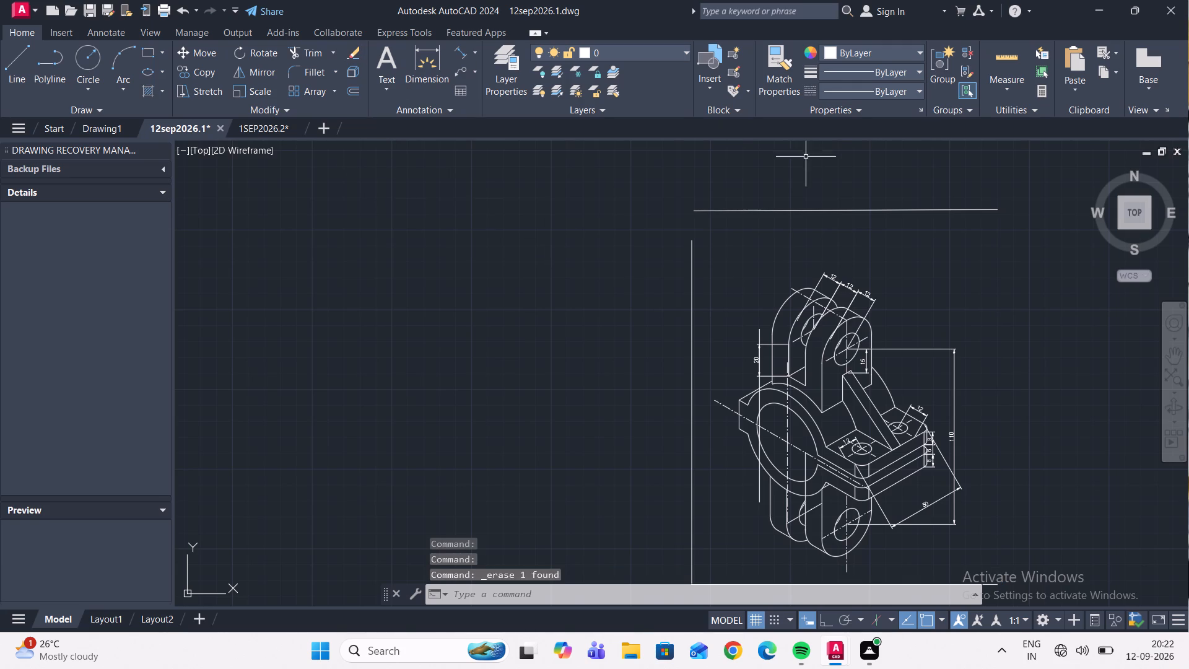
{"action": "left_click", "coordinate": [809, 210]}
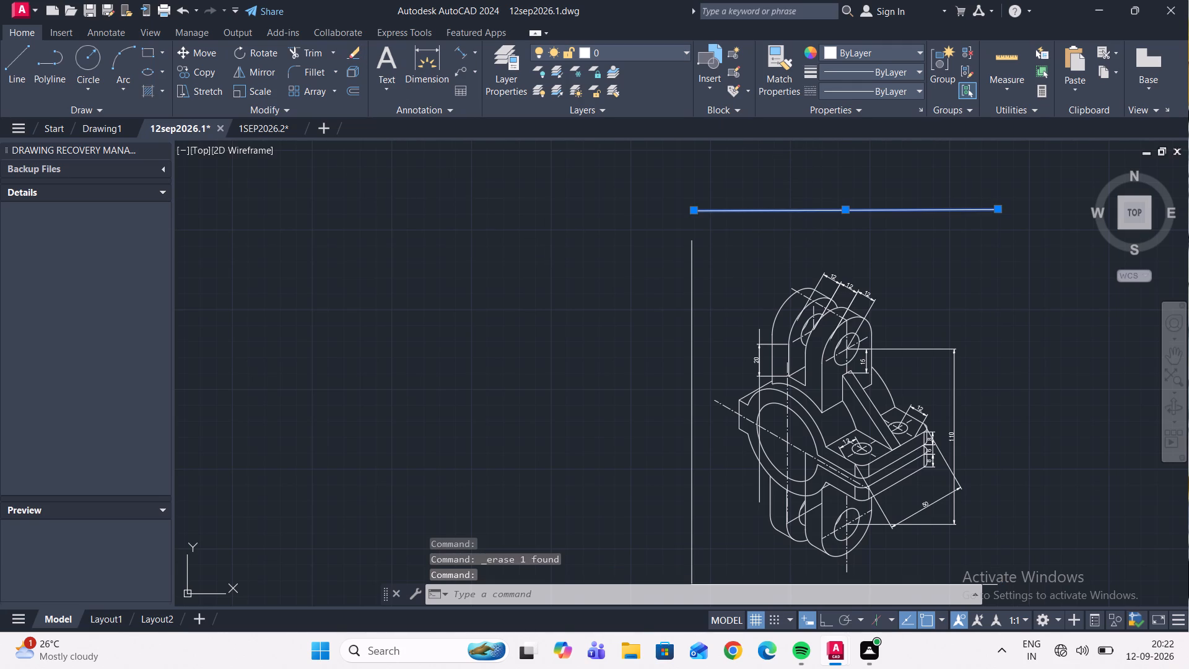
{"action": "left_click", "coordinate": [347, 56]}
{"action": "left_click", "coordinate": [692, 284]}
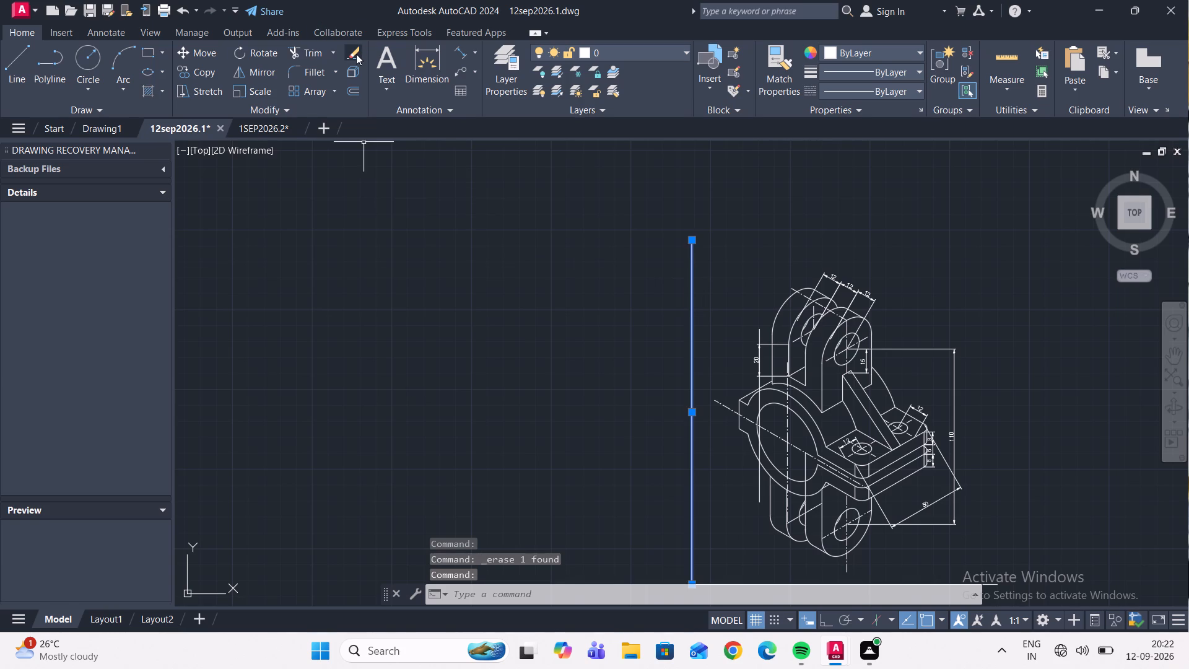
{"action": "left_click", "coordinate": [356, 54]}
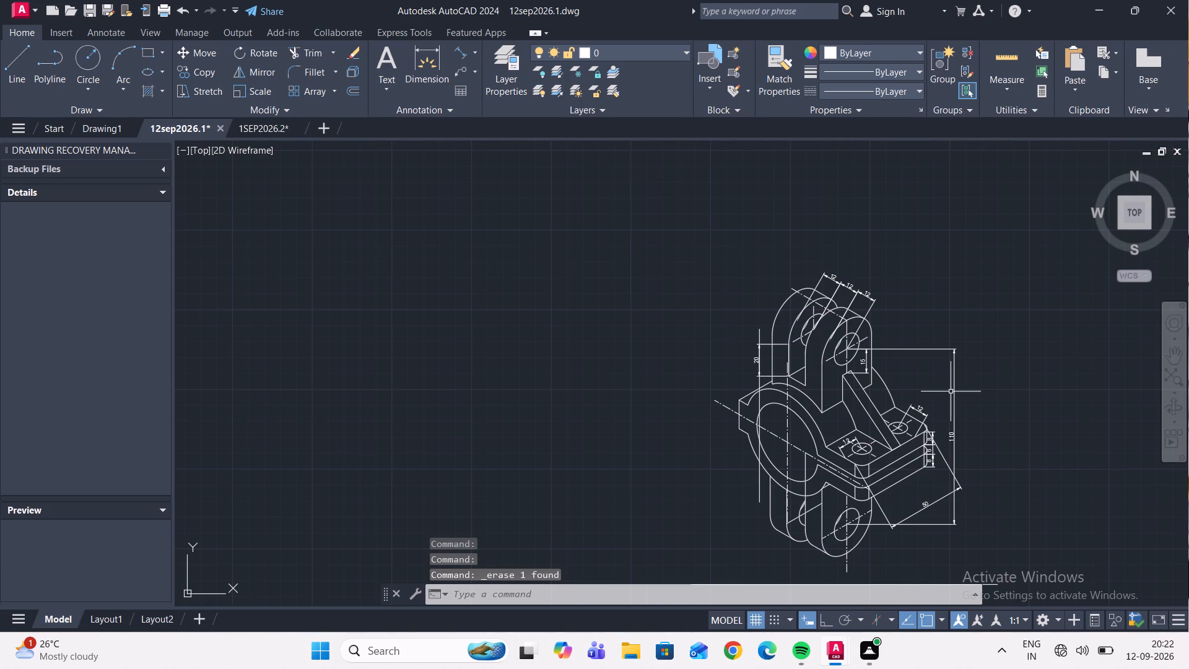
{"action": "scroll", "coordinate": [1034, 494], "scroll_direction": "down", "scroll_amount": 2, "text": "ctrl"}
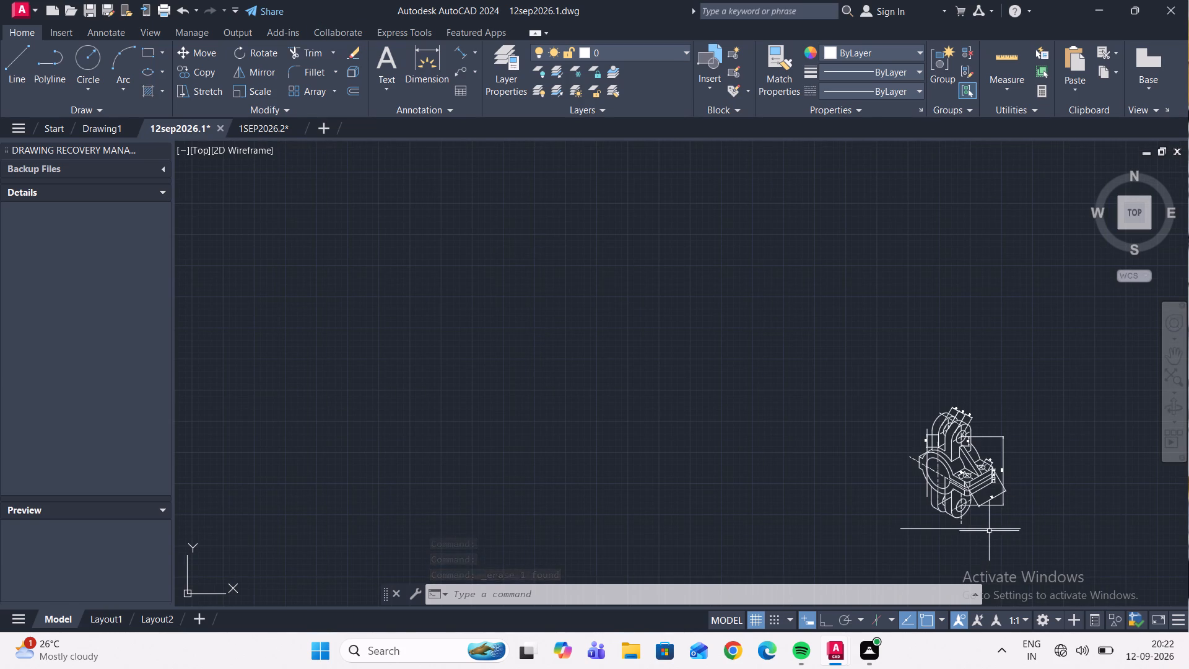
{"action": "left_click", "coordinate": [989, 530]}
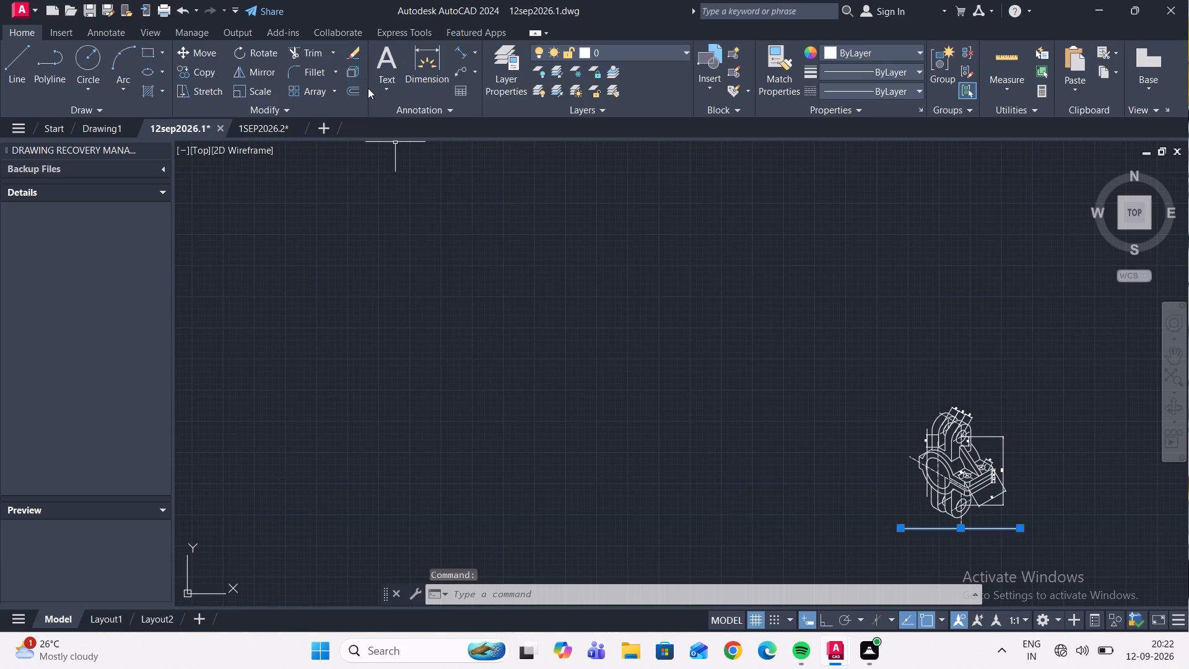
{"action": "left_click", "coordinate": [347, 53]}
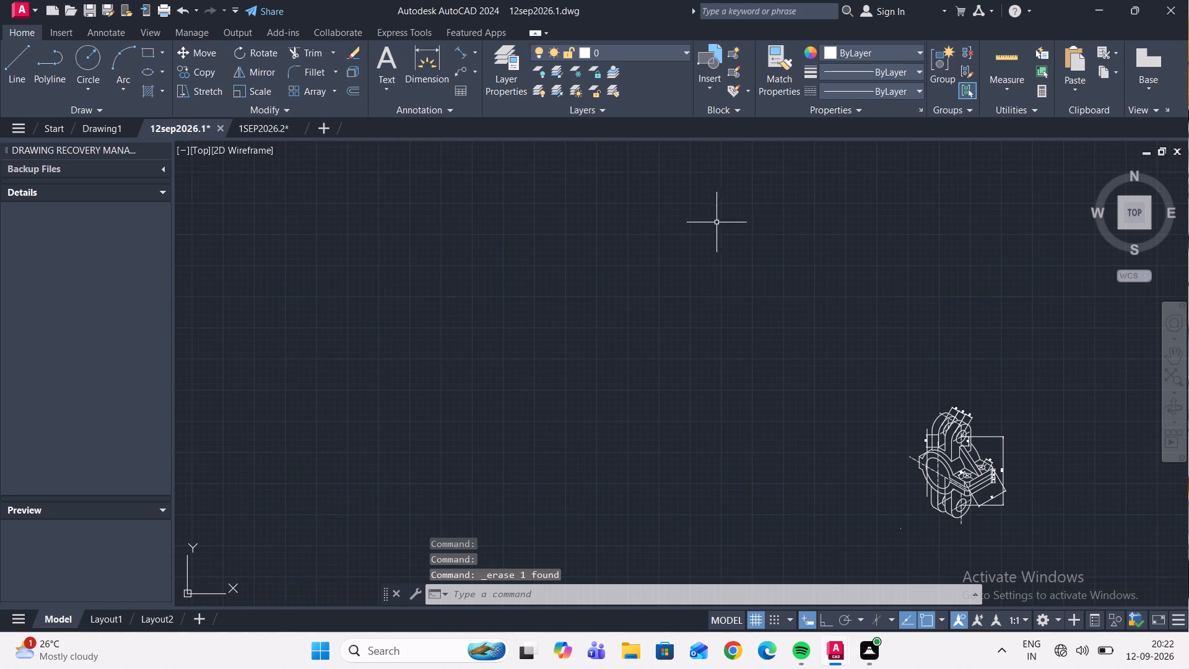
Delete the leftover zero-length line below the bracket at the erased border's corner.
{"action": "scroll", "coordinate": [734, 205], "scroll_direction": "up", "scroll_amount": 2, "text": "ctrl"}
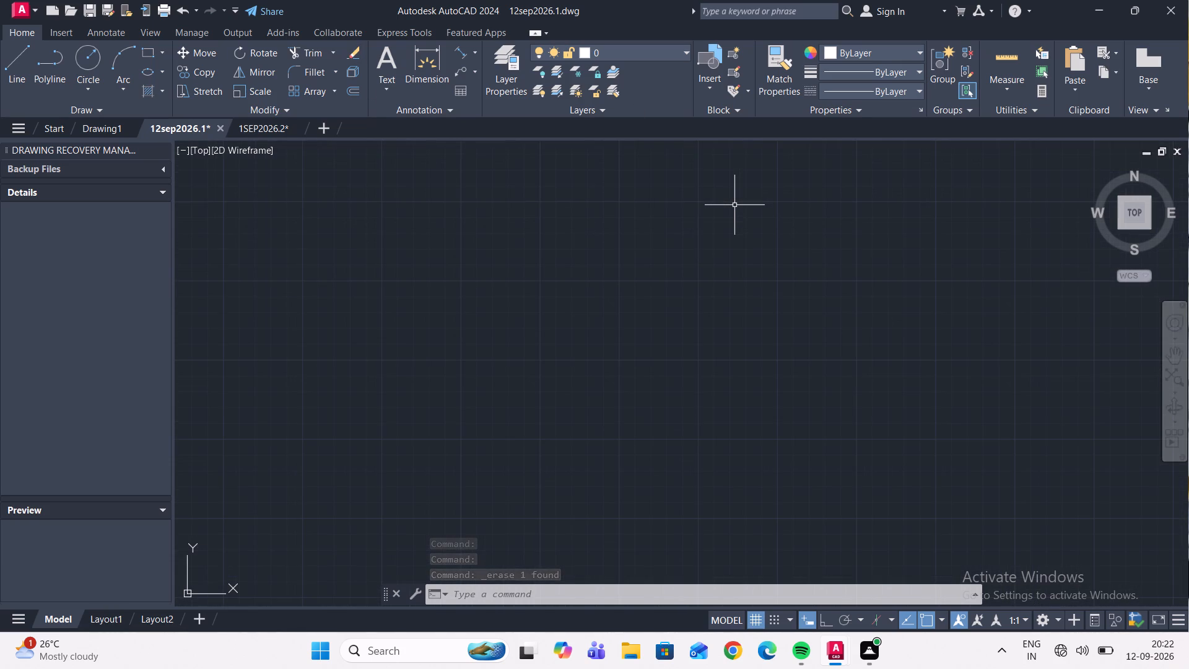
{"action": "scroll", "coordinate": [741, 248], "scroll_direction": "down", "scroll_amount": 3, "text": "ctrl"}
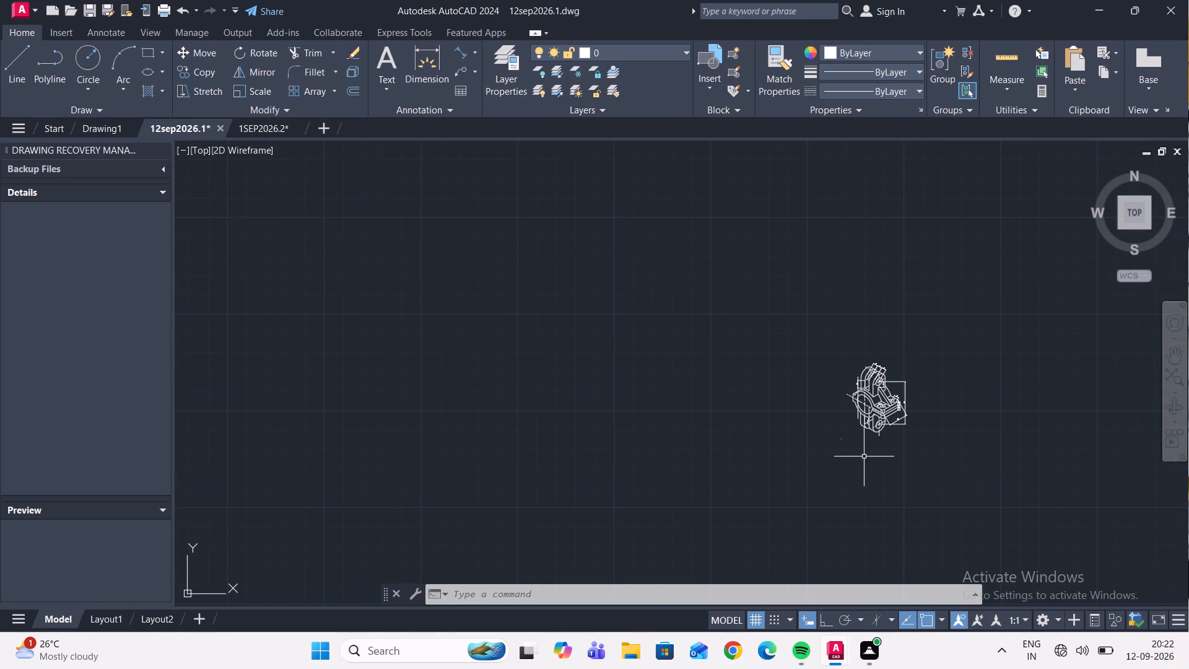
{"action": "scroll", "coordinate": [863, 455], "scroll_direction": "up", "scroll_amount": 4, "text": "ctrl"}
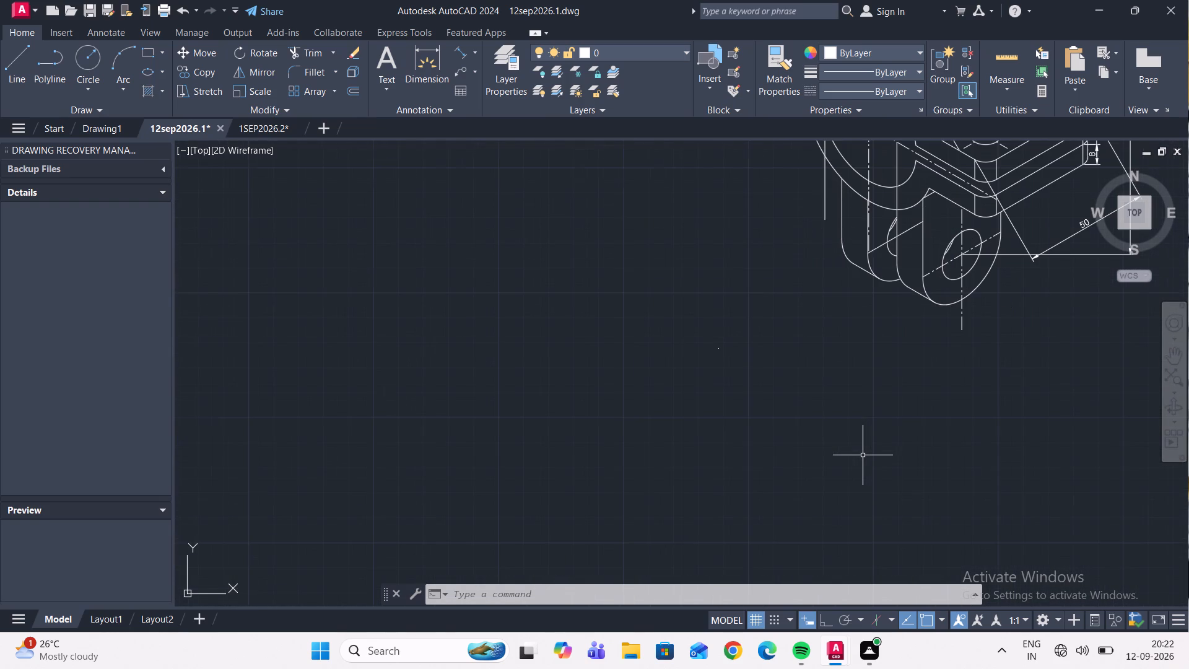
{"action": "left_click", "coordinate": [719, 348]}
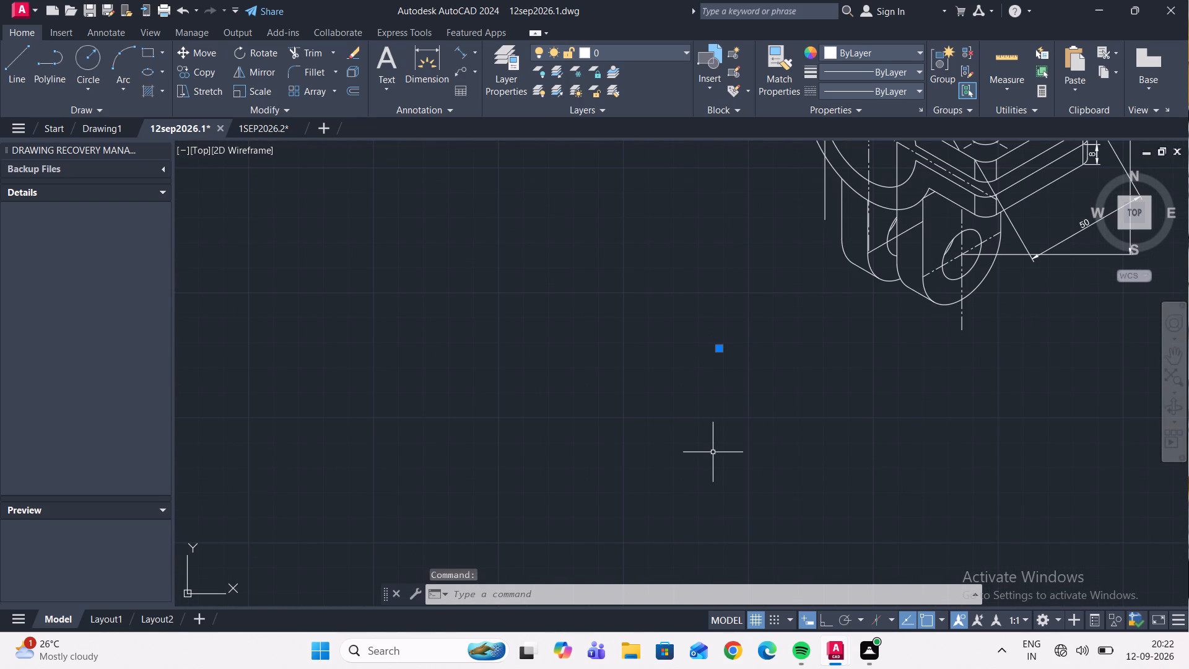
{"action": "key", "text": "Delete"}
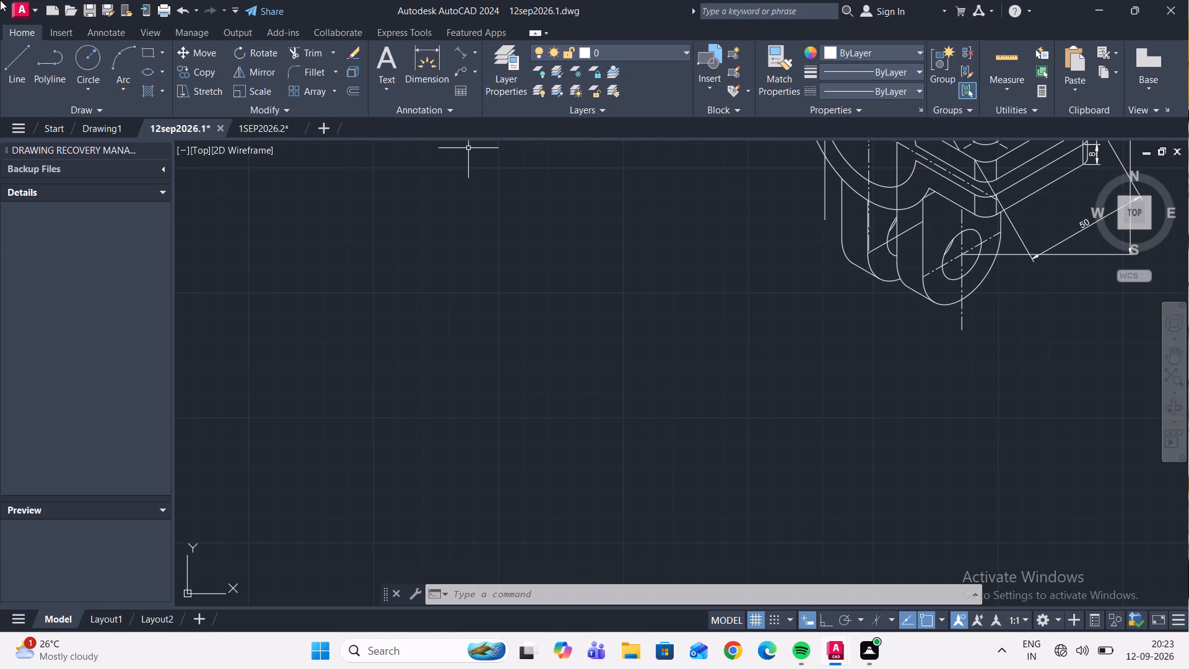
Examine the dimensioned isometric bracket, both overall and close up around the lugs, rib and flange holes.
{"action": "scroll", "coordinate": [300, 668], "scroll_direction": "down", "scroll_amount": 1}
{"action": "scroll", "coordinate": [682, 383], "scroll_direction": "down", "scroll_amount": 1}
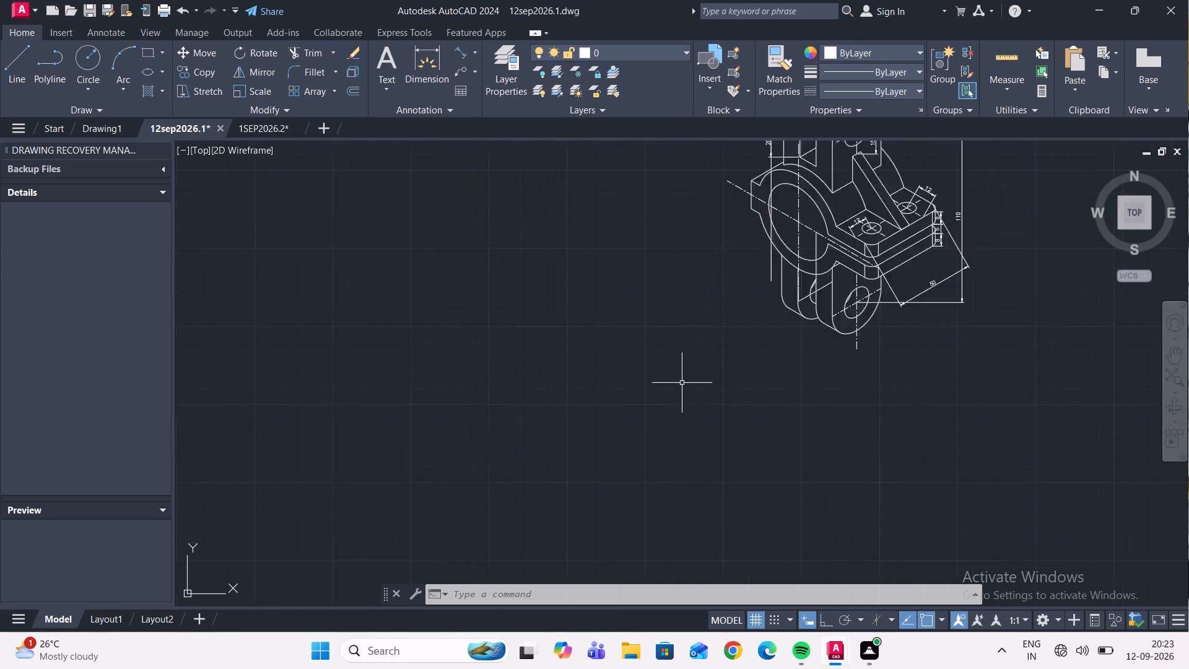
{"action": "scroll", "coordinate": [682, 383], "scroll_direction": "down", "scroll_amount": 2}
{"action": "scroll", "coordinate": [788, 261], "scroll_direction": "up", "scroll_amount": 2}
{"action": "scroll", "coordinate": [853, 398], "scroll_direction": "up", "scroll_amount": 1}
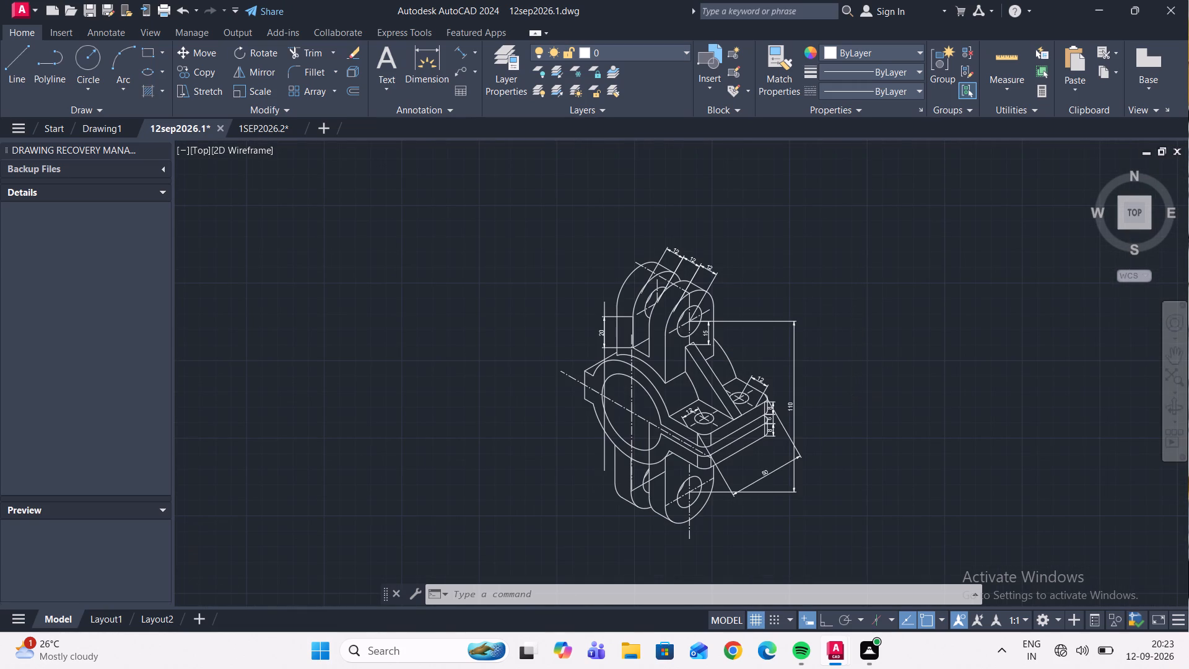
{"action": "scroll", "coordinate": [554, 268], "scroll_direction": "up", "scroll_amount": 1}
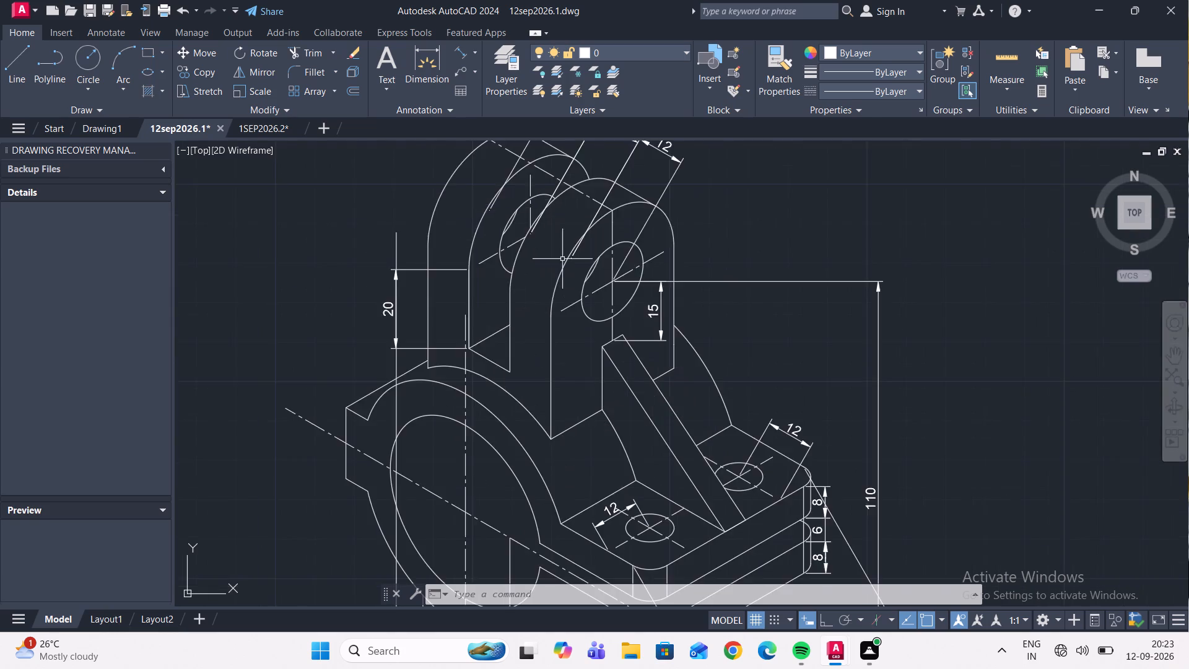
{"action": "scroll", "coordinate": [584, 265], "scroll_direction": "down", "scroll_amount": 3}
{"action": "scroll", "coordinate": [706, 446], "scroll_direction": "up", "scroll_amount": 2}
{"action": "scroll", "coordinate": [617, 359], "scroll_direction": "down", "scroll_amount": 2}
{"action": "scroll", "coordinate": [503, 290], "scroll_direction": "up", "scroll_amount": 1}
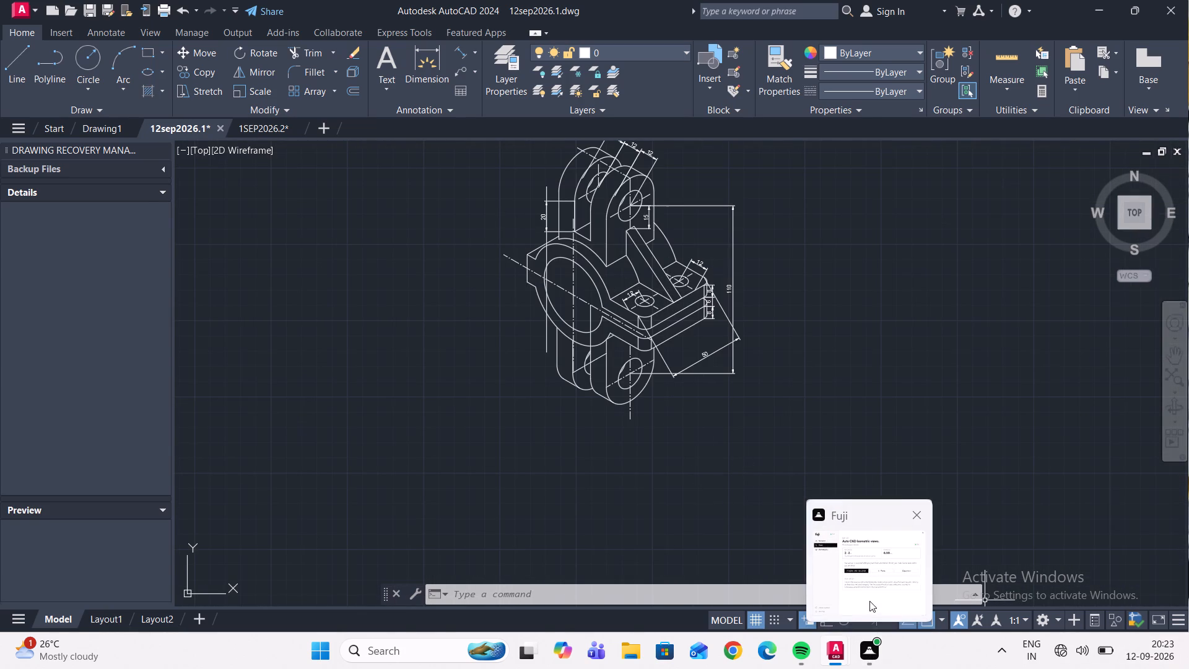
{"action": "scroll", "coordinate": [606, 260], "scroll_direction": "down", "scroll_amount": 1}
{"action": "scroll", "coordinate": [578, 204], "scroll_direction": "up", "scroll_amount": 3}
{"action": "scroll", "coordinate": [830, 582], "scroll_direction": "down", "scroll_amount": 1}
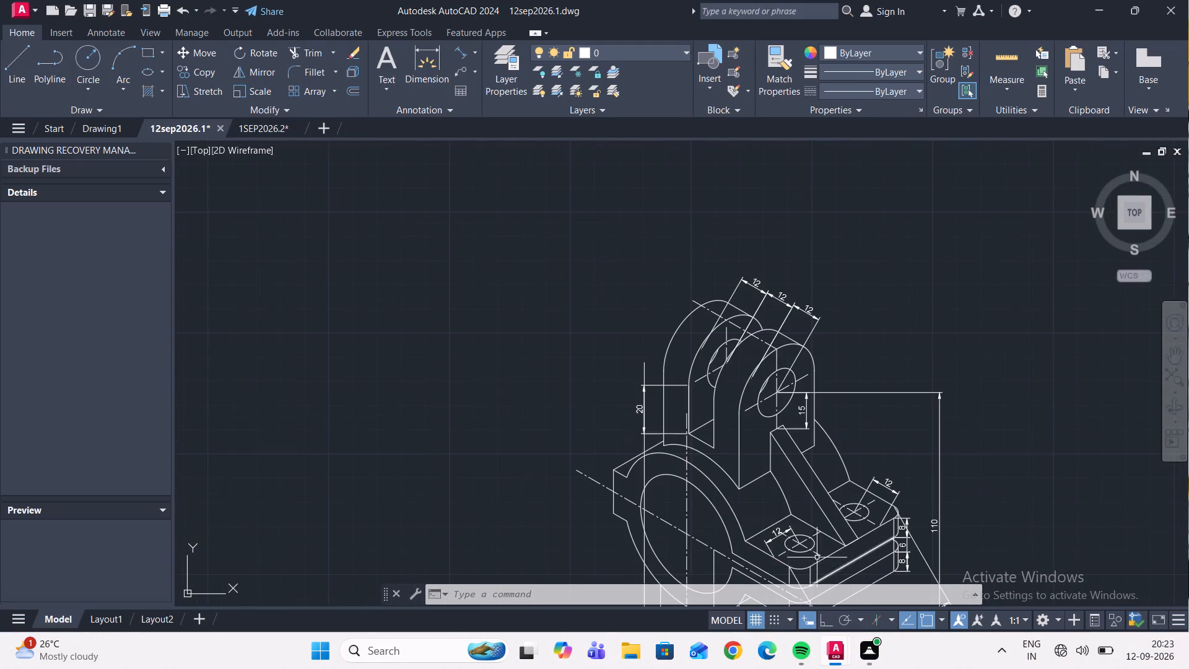
{"action": "scroll", "coordinate": [768, 586], "scroll_direction": "up", "scroll_amount": 1}
{"action": "scroll", "coordinate": [809, 455], "scroll_direction": "down", "scroll_amount": 2}
{"action": "scroll", "coordinate": [793, 514], "scroll_direction": "up", "scroll_amount": 1}
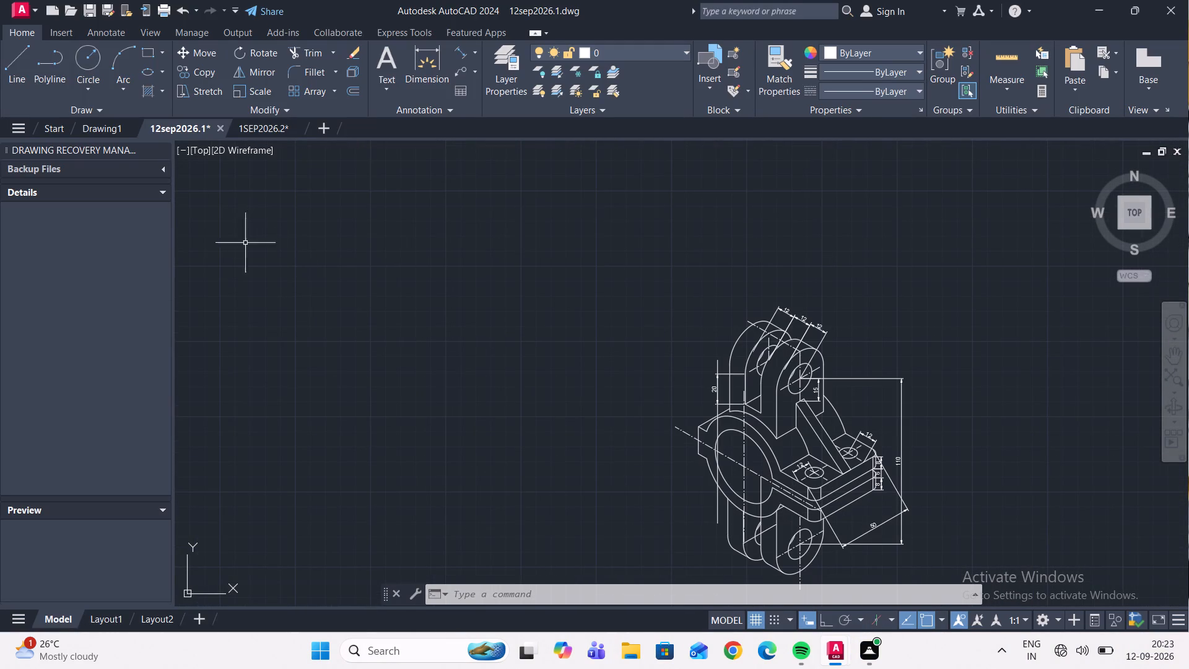
Turn Ortho on and draw a vertical border line about 246 units long to the left of the bracket.
{"action": "left_click", "coordinate": [9, 58]}
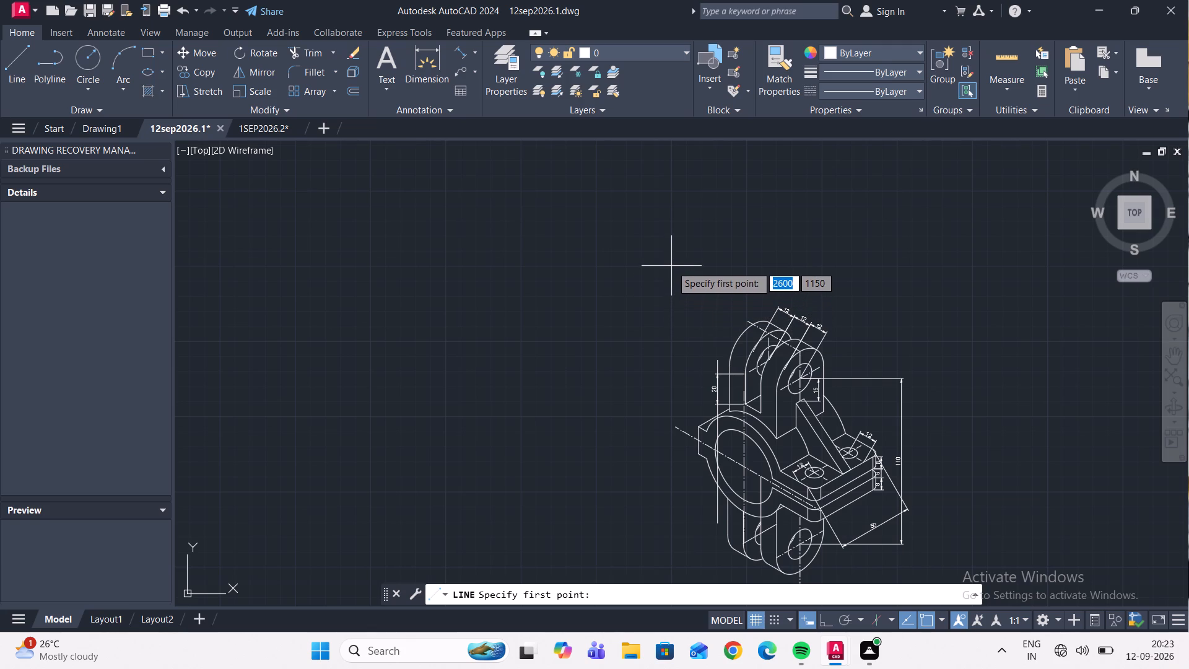
{"action": "left_click", "coordinate": [671, 266]}
{"action": "scroll", "coordinate": [676, 521], "scroll_direction": "down", "scroll_amount": 4}
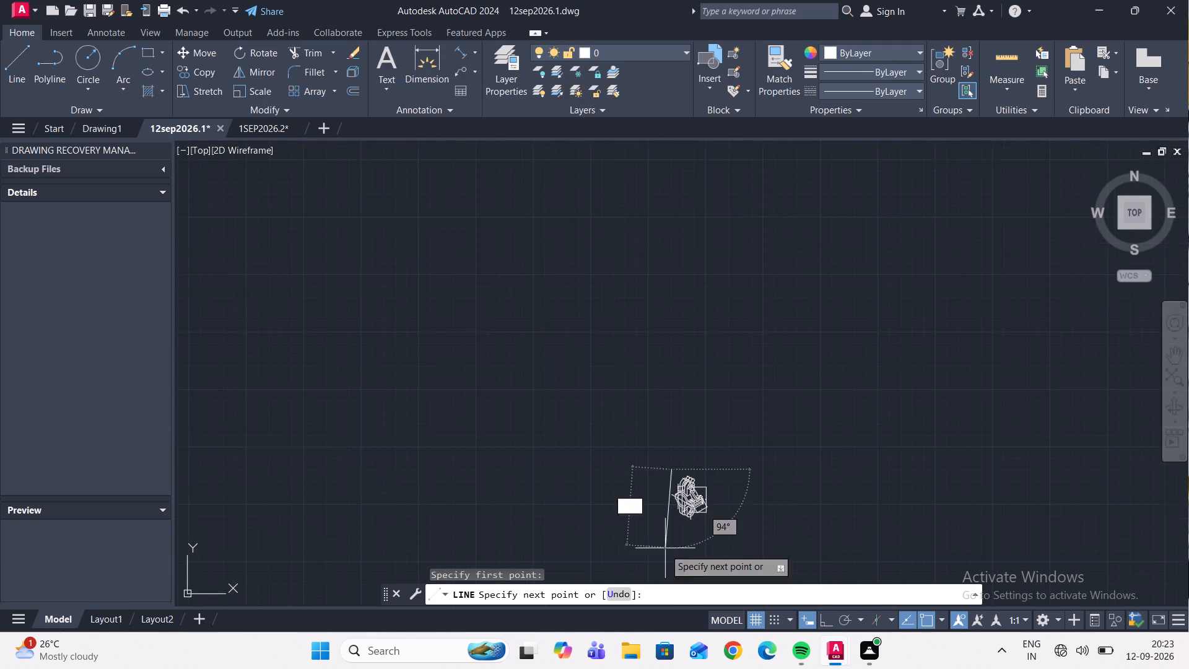
{"action": "scroll", "coordinate": [663, 534], "scroll_direction": "up", "scroll_amount": 5}
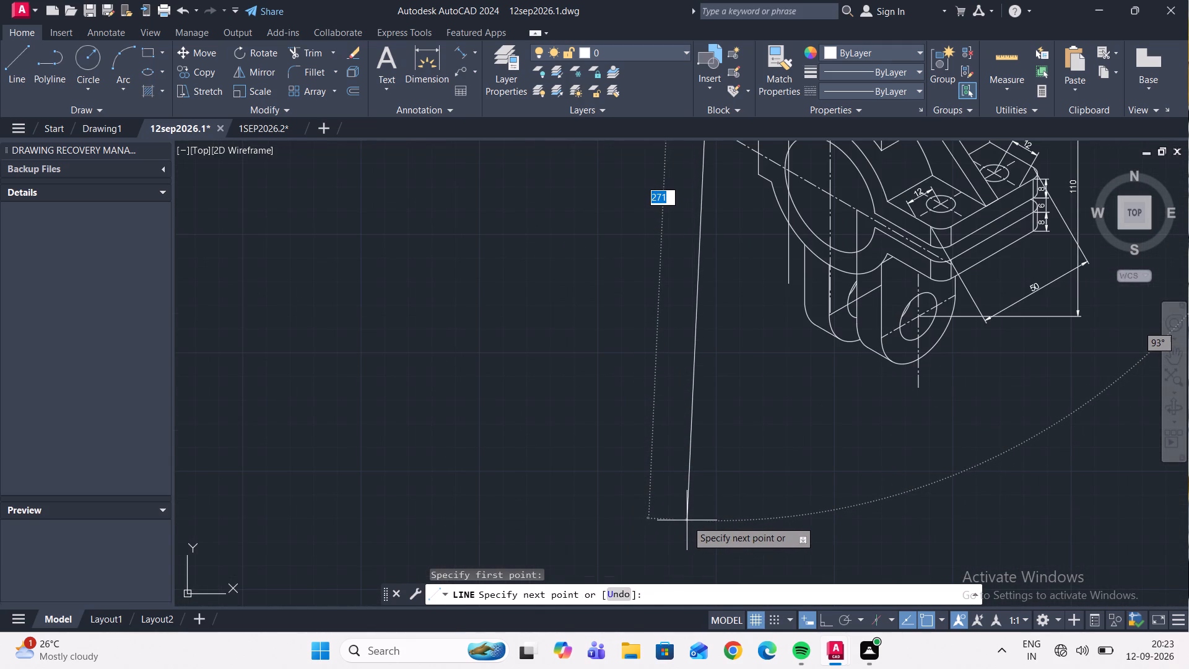
{"action": "key", "text": "F8"}
{"action": "scroll", "coordinate": [690, 513], "scroll_direction": "down", "scroll_amount": 1}
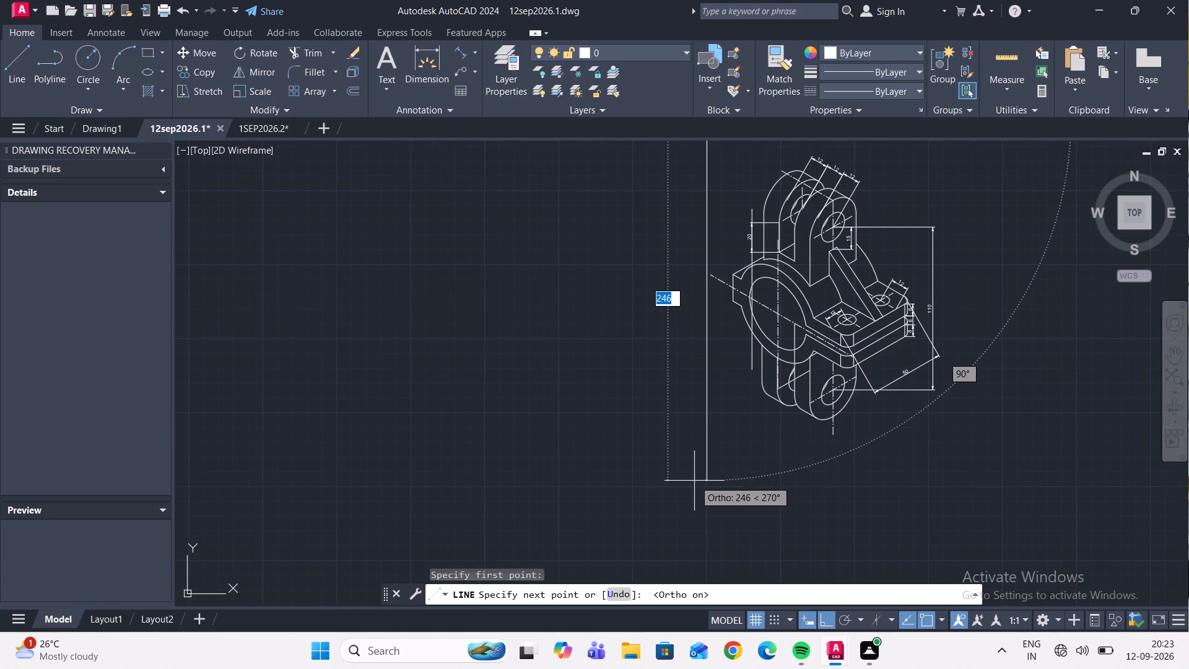
{"action": "left_click", "coordinate": [695, 483]}
{"action": "key", "text": "Escape"}
Draw a horizontal line about 378 units long above the bracket, starting about 162 units left of the vertical line's upper end and passing through it.
{"action": "scroll", "coordinate": [695, 483], "scroll_direction": "down", "scroll_amount": 3}
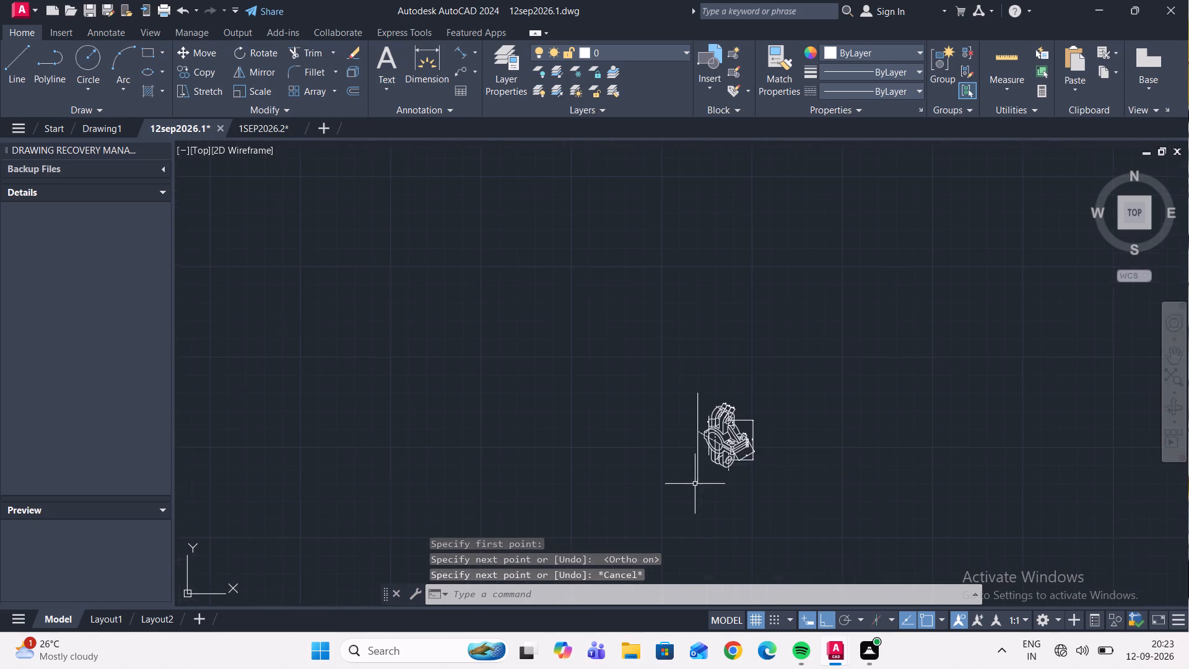
{"action": "scroll", "coordinate": [703, 382], "scroll_direction": "up", "scroll_amount": 1}
{"action": "key", "text": "space"}
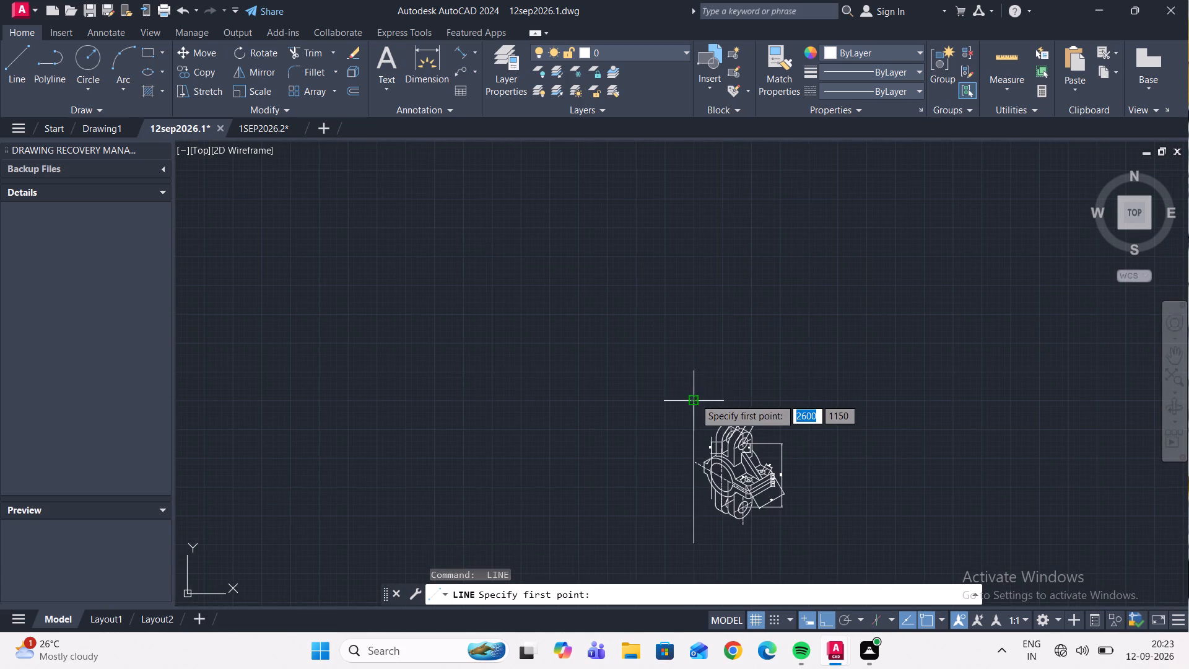
{"action": "scroll", "coordinate": [695, 400], "scroll_direction": "up", "scroll_amount": 3}
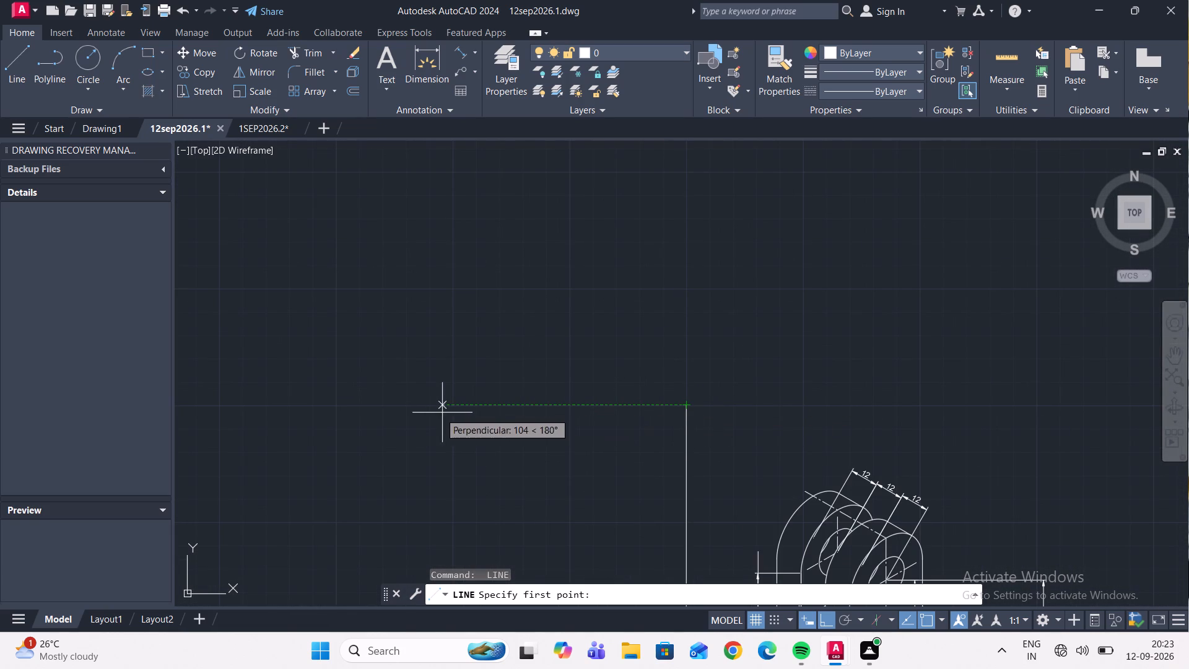
{"action": "left_click", "coordinate": [308, 404]}
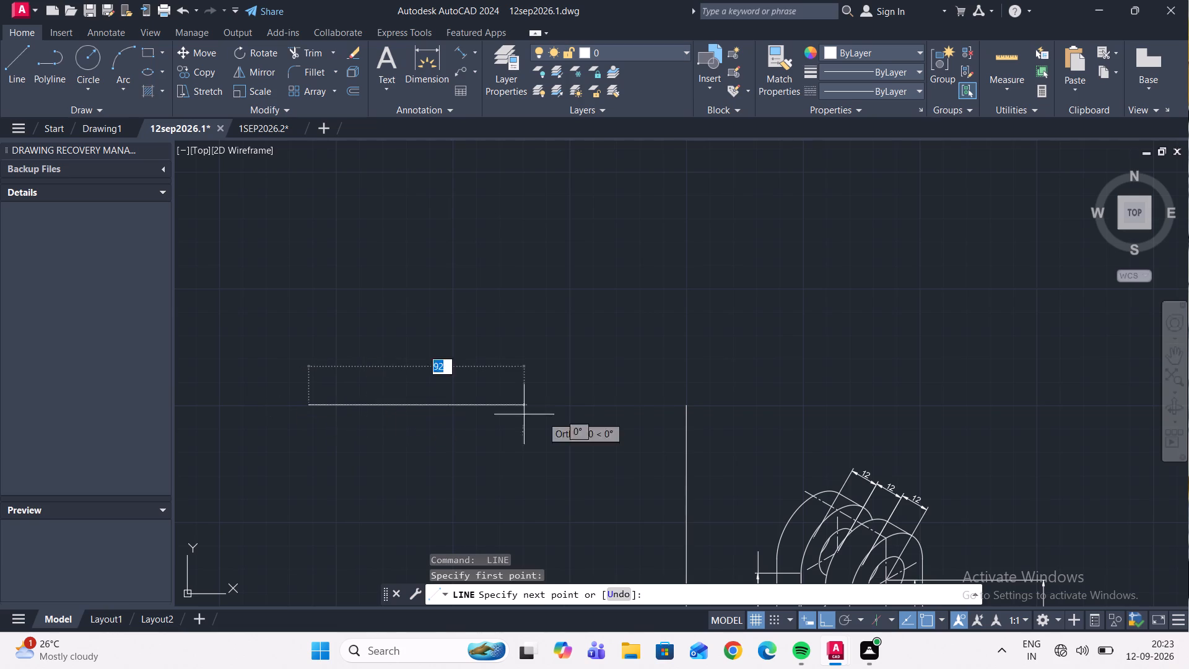
{"action": "scroll", "coordinate": [1040, 396], "scroll_direction": "down", "scroll_amount": 3}
{"action": "middle_click_drag", "start_coordinate": [1040, 396], "coordinate": [1009, 404]}
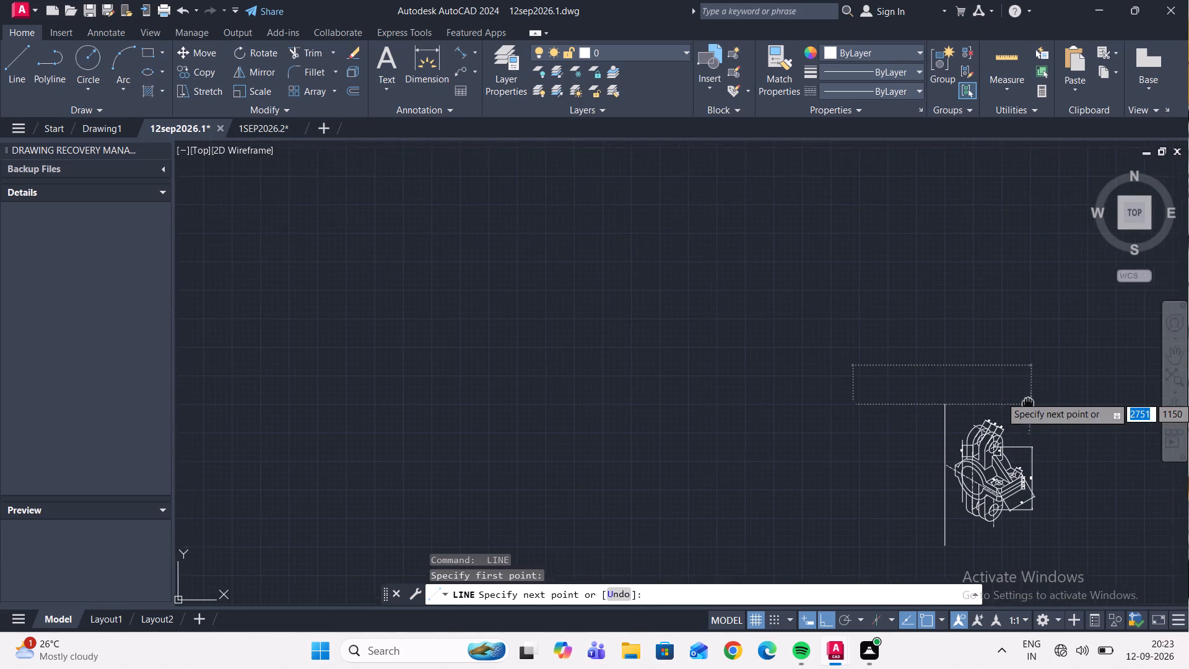
{"action": "middle_click_drag", "start_coordinate": [1009, 404], "coordinate": [931, 406]}
{"action": "scroll", "coordinate": [964, 396], "scroll_direction": "up", "scroll_amount": 2}
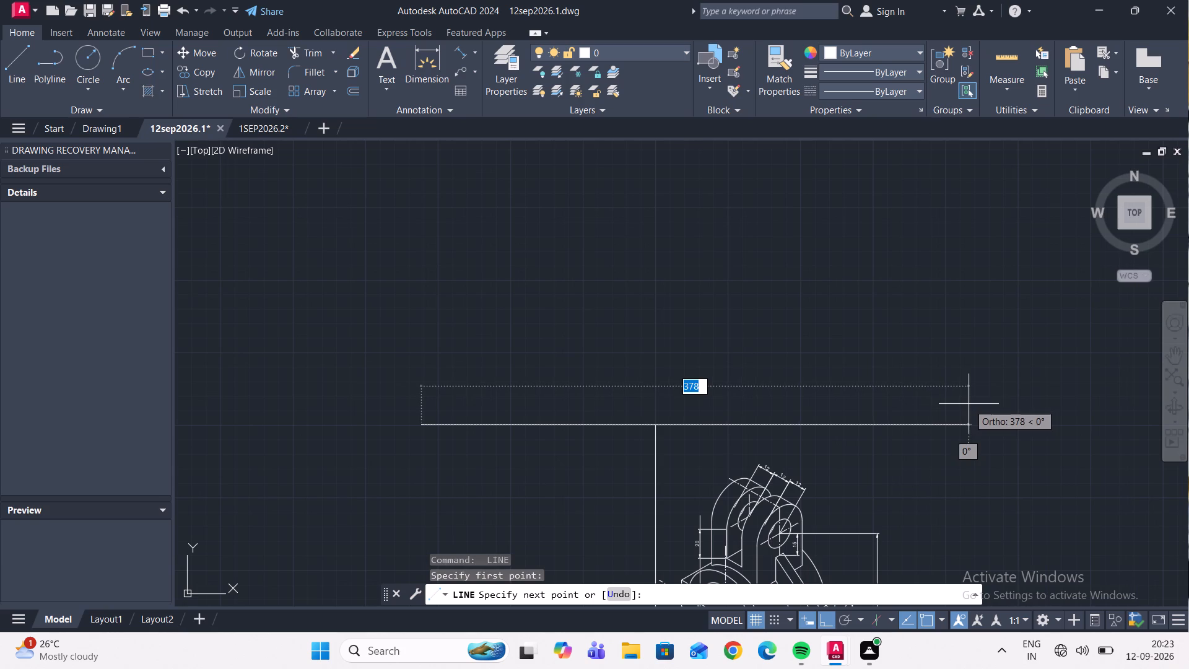
{"action": "left_click", "coordinate": [969, 404]}
{"action": "key", "text": "Escape"}
Draw a vertical line about 138 units long upward from where the vertical and horizontal border lines meet.
{"action": "scroll", "coordinate": [655, 426], "scroll_direction": "up", "scroll_amount": 1}
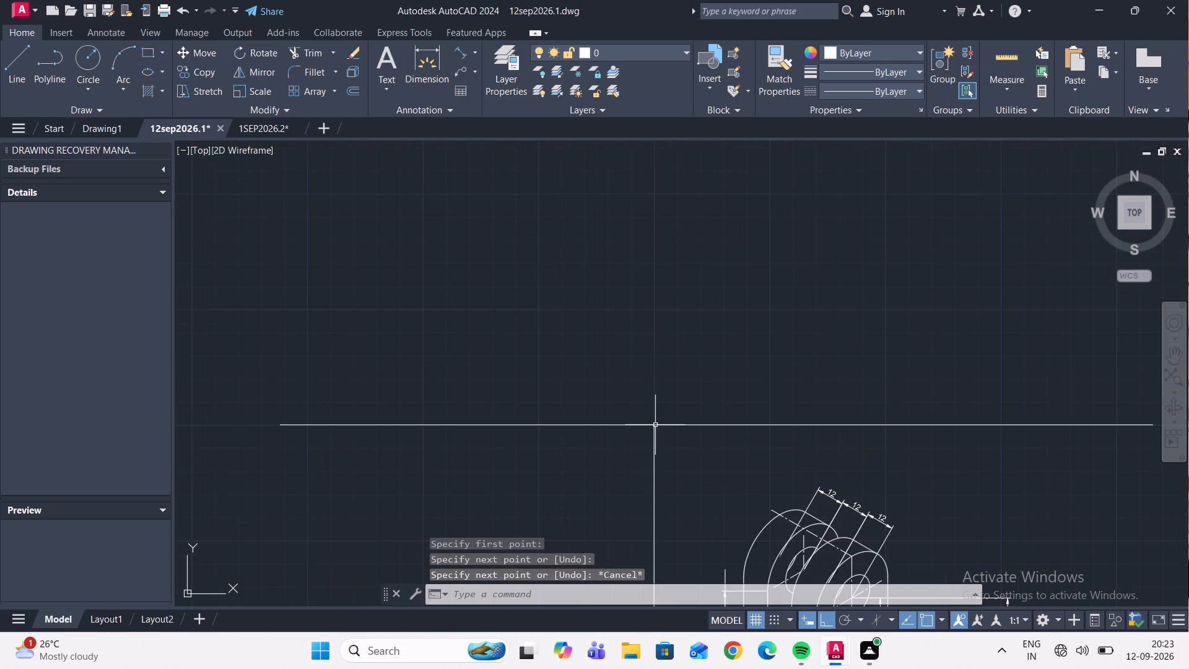
{"action": "key", "text": "space"}
{"action": "left_click", "coordinate": [651, 421]}
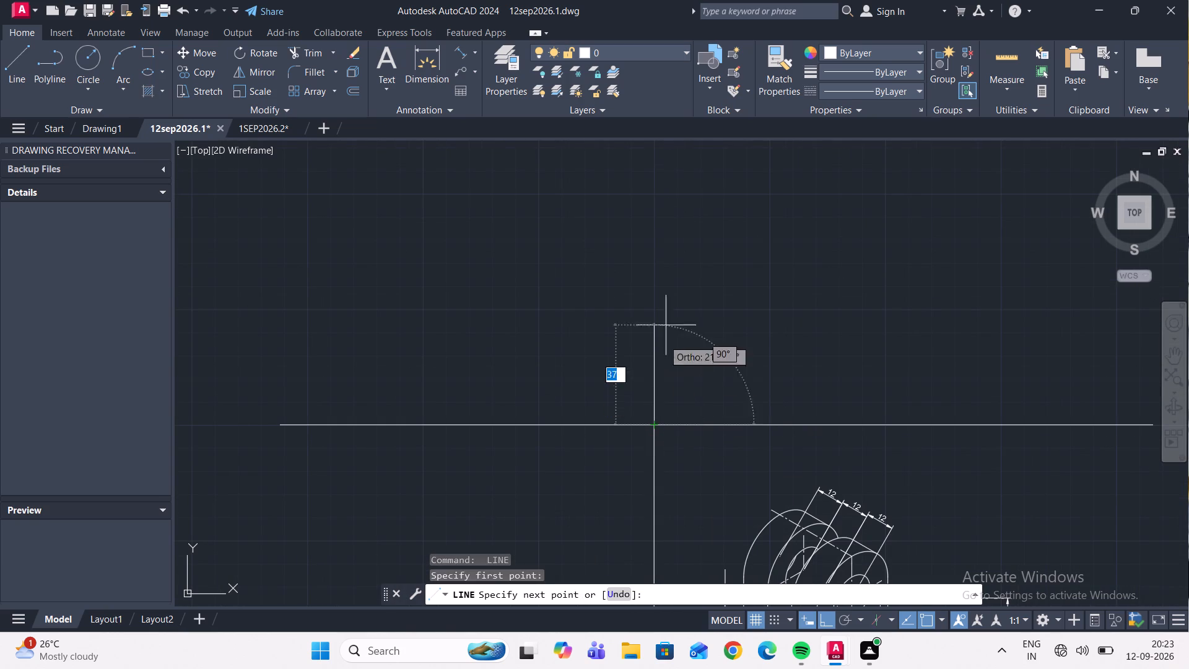
{"action": "scroll", "coordinate": [671, 237], "scroll_direction": "down", "scroll_amount": 2}
{"action": "scroll", "coordinate": [671, 202], "scroll_direction": "up", "scroll_amount": 1}
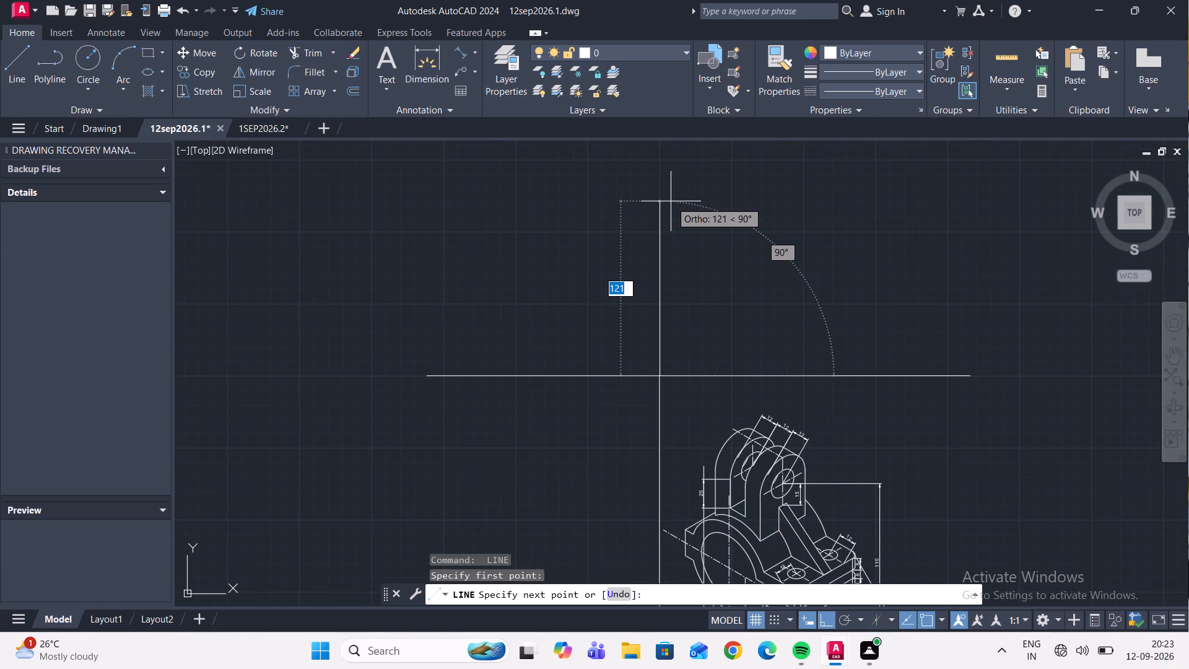
{"action": "middle_click_drag", "start_coordinate": [669, 196], "coordinate": [669, 240]}
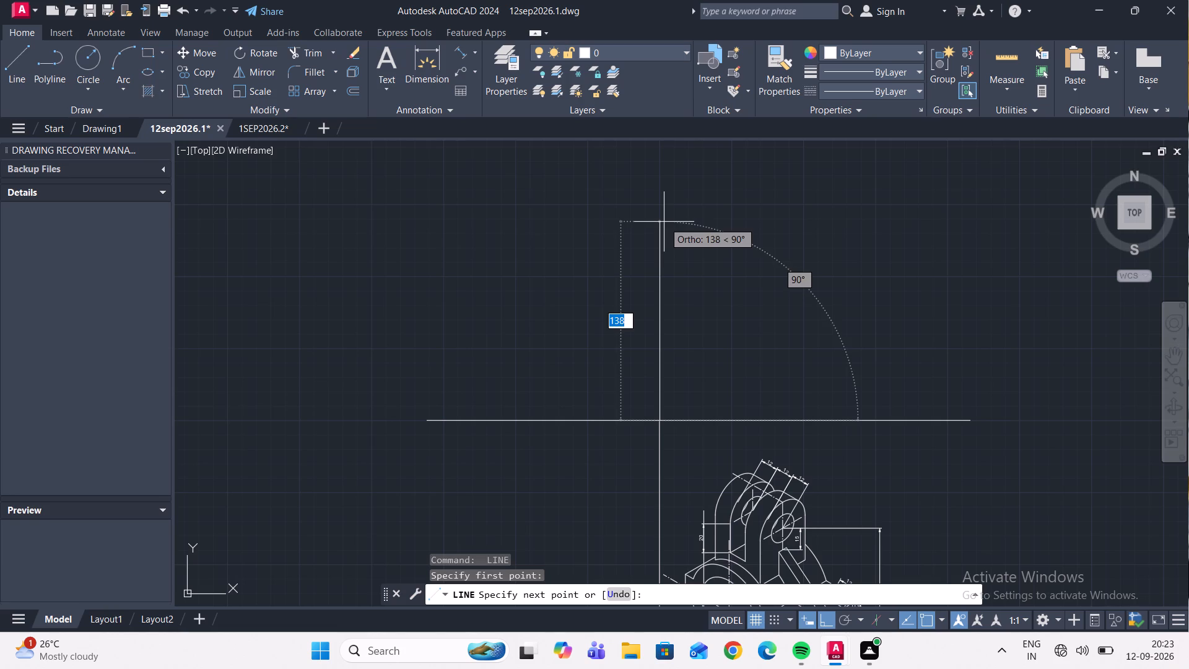
{"action": "left_click", "coordinate": [664, 222]}
{"action": "key", "text": "Escape"}
Examine the dimensioned bracket overall and close up around the upper lugs, rib and flange.
{"action": "scroll", "coordinate": [666, 227], "scroll_direction": "down", "scroll_amount": 3}
{"action": "scroll", "coordinate": [675, 255], "scroll_direction": "up", "scroll_amount": 1}
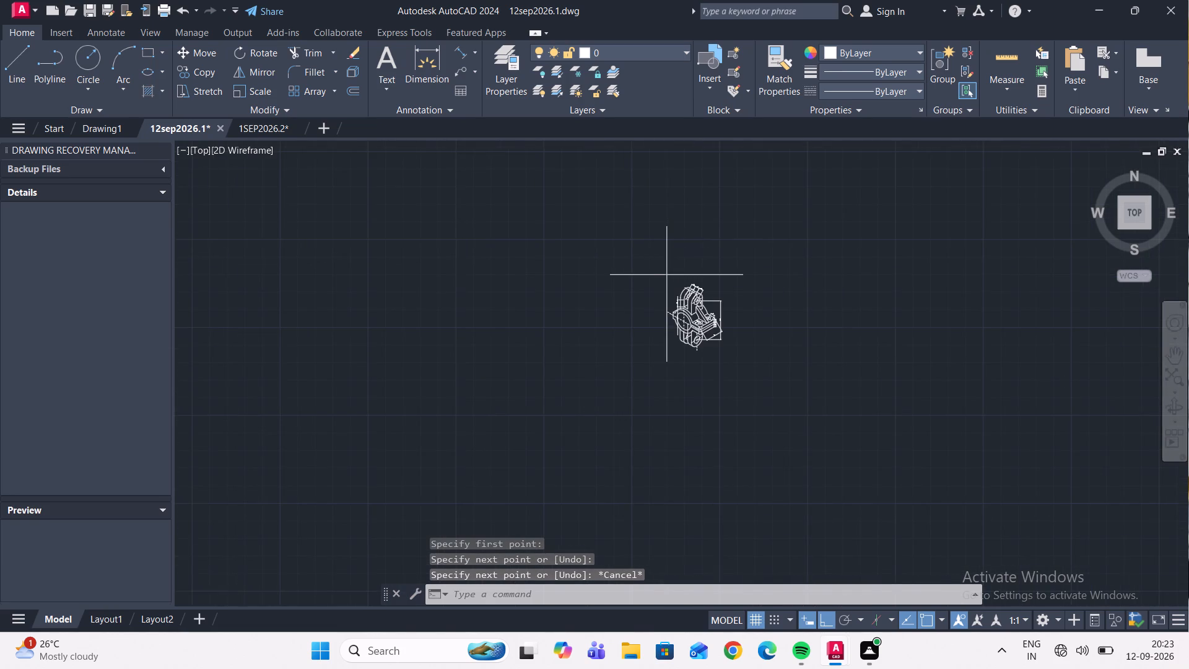
{"action": "scroll", "coordinate": [674, 256], "scroll_direction": "up", "scroll_amount": 1}
{"action": "scroll", "coordinate": [789, 424], "scroll_direction": "up", "scroll_amount": 1}
{"action": "scroll", "coordinate": [732, 334], "scroll_direction": "up", "scroll_amount": 1}
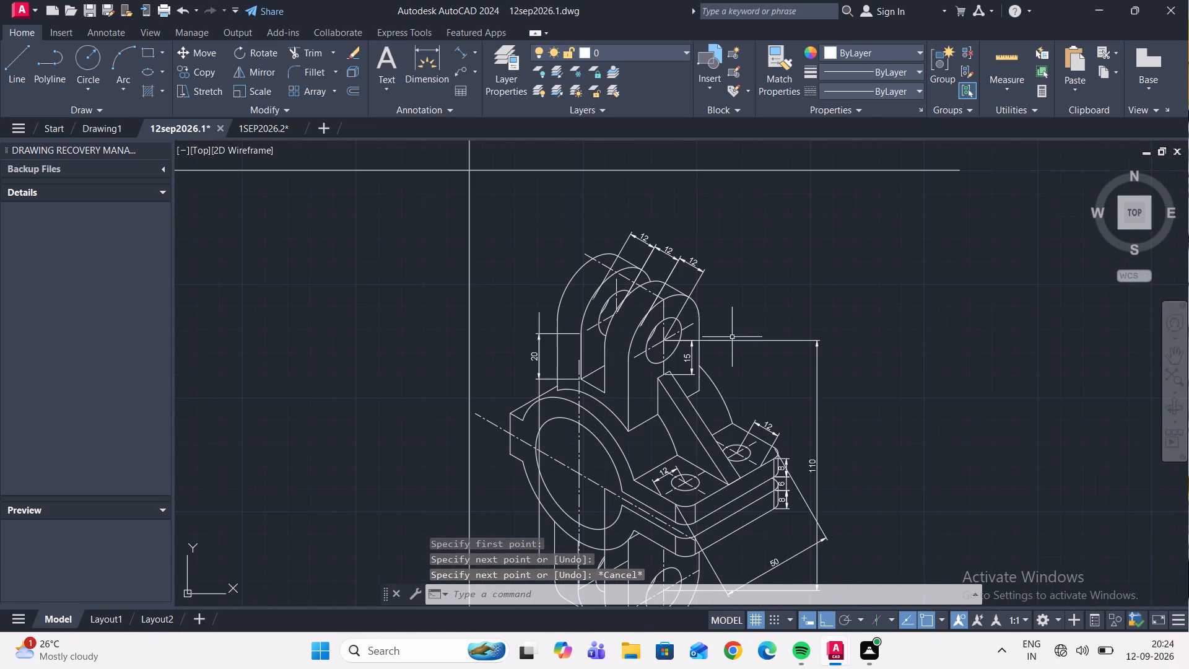
{"action": "middle_click_drag", "start_coordinate": [724, 324], "coordinate": [809, 390]}
{"action": "scroll", "coordinate": [767, 360], "scroll_direction": "up", "scroll_amount": 2}
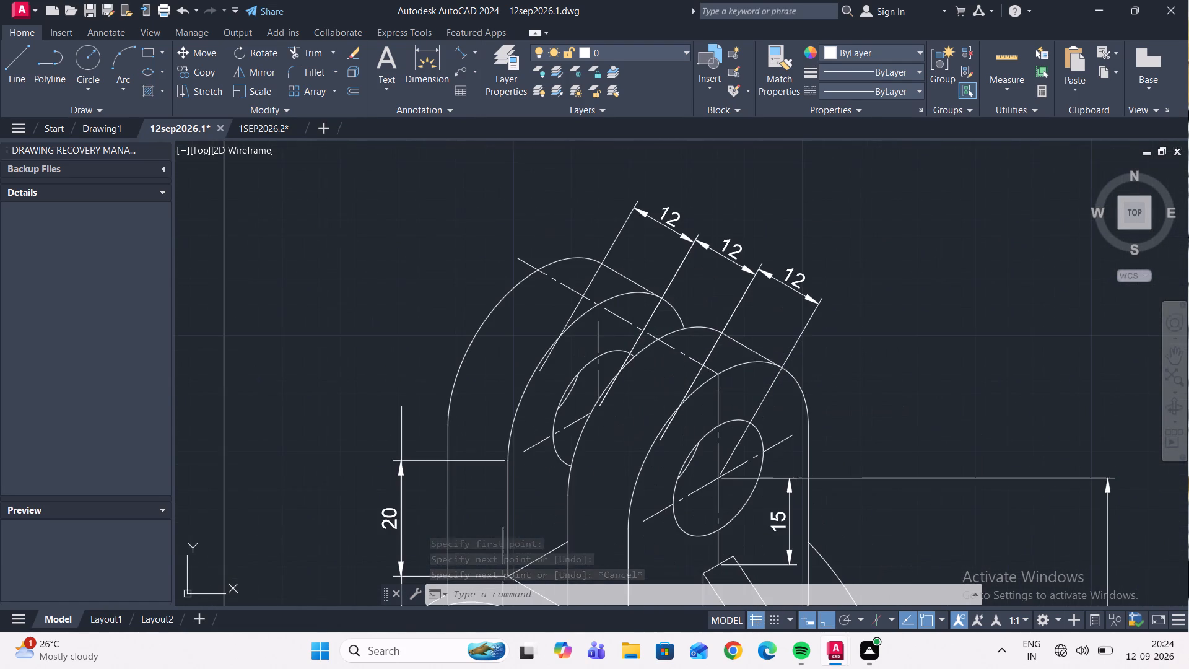
{"action": "left_click", "coordinate": [829, 354]}
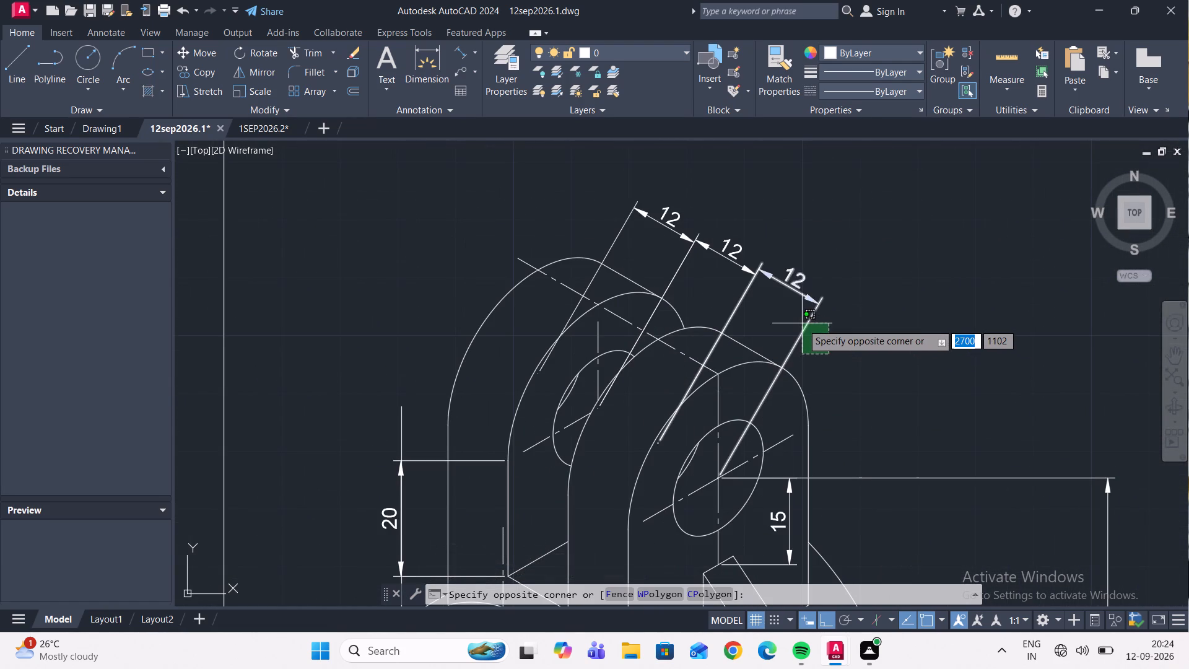
{"action": "scroll", "coordinate": [842, 335], "scroll_direction": "down", "scroll_amount": 2}
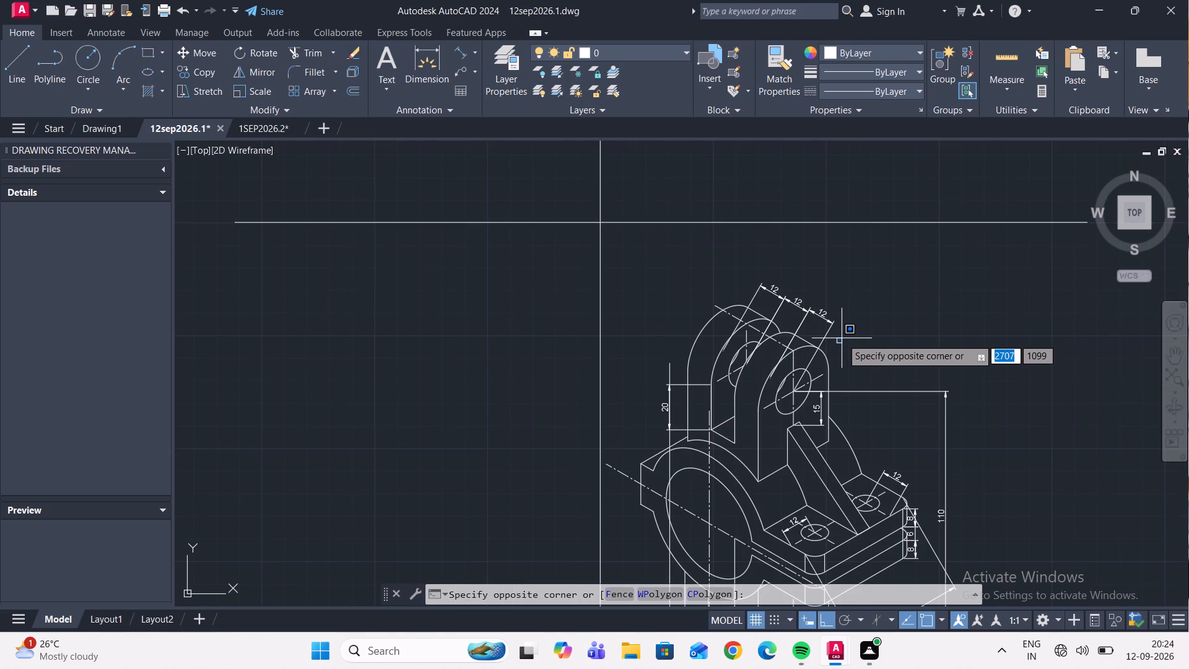
{"action": "key", "text": "Escape"}
{"action": "scroll", "coordinate": [840, 345], "scroll_direction": "down", "scroll_amount": 1}
{"action": "scroll", "coordinate": [834, 358], "scroll_direction": "up", "scroll_amount": 2}
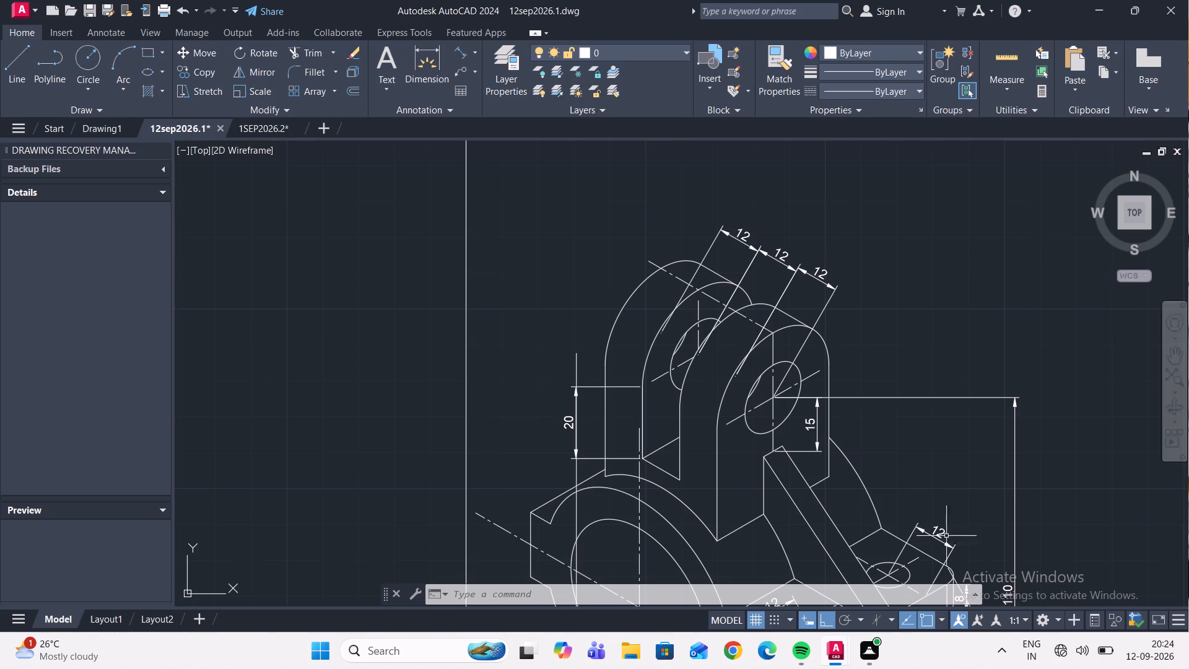
{"action": "scroll", "coordinate": [825, 317], "scroll_direction": "down", "scroll_amount": 3}
{"action": "scroll", "coordinate": [827, 324], "scroll_direction": "up", "scroll_amount": 2}
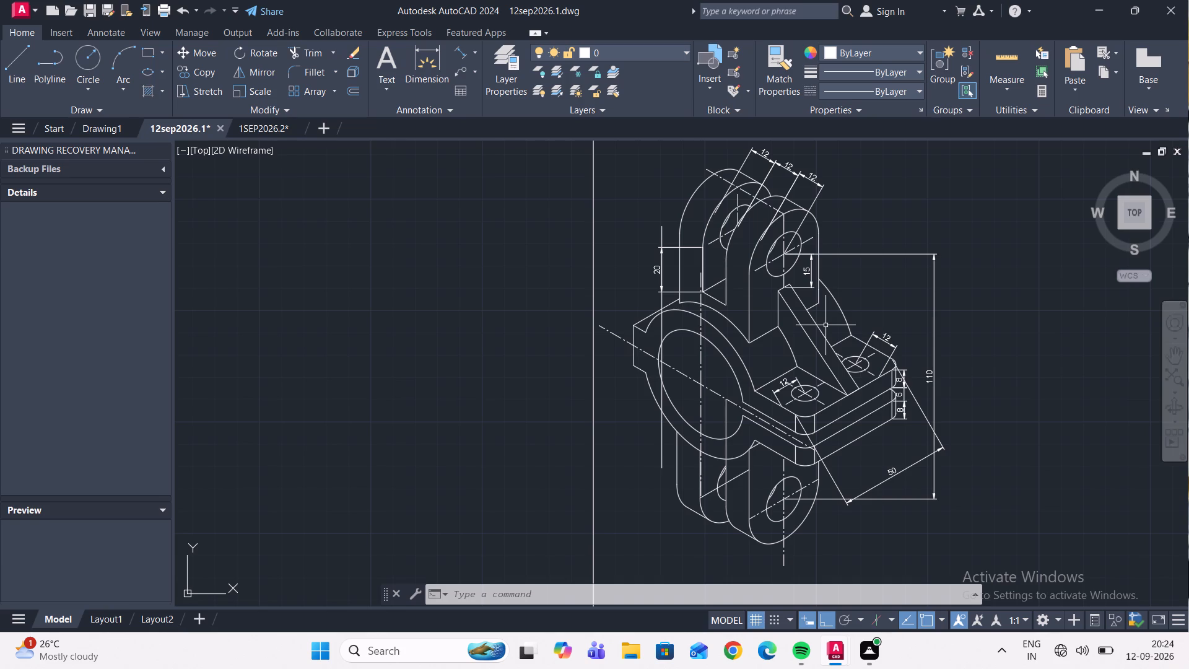
{"action": "scroll", "coordinate": [775, 225], "scroll_direction": "down", "scroll_amount": 1}
{"action": "scroll", "coordinate": [739, 295], "scroll_direction": "up", "scroll_amount": 2}
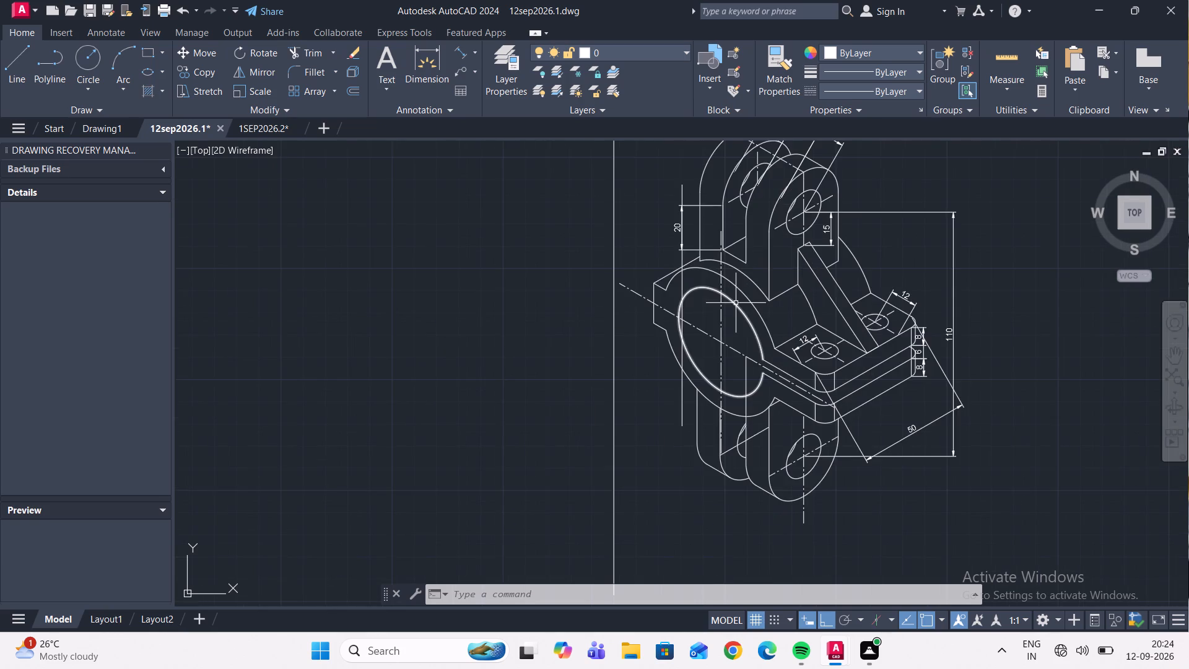
{"action": "middle_click_drag", "start_coordinate": [730, 304], "coordinate": [858, 391]}
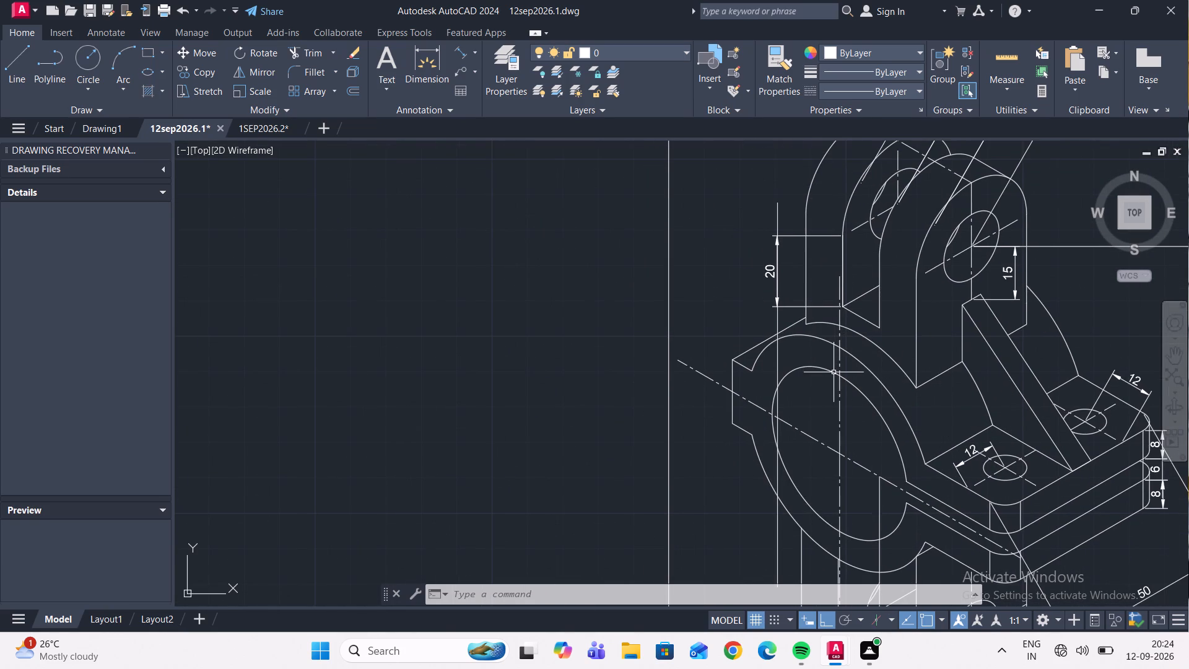
{"action": "middle_click_drag", "start_coordinate": [833, 372], "coordinate": [760, 582]}
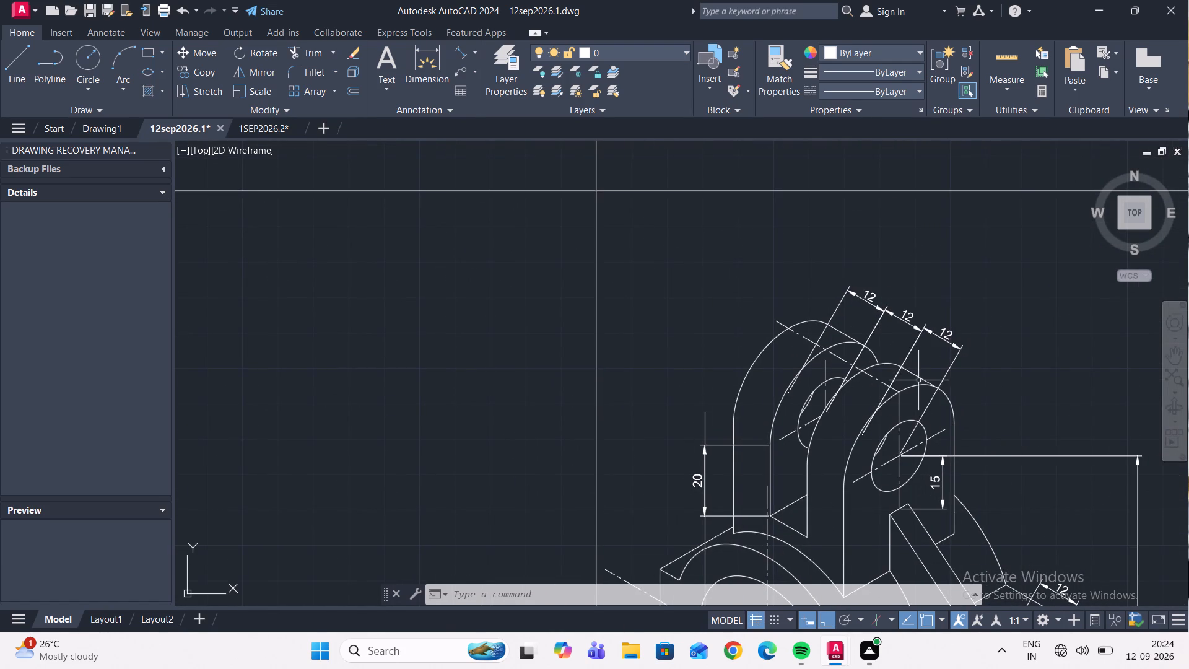
Move the 15 dimension beside the upper lug hole farther right, clear of the lug's outer edge.
{"action": "scroll", "coordinate": [953, 485], "scroll_direction": "up", "scroll_amount": 2}
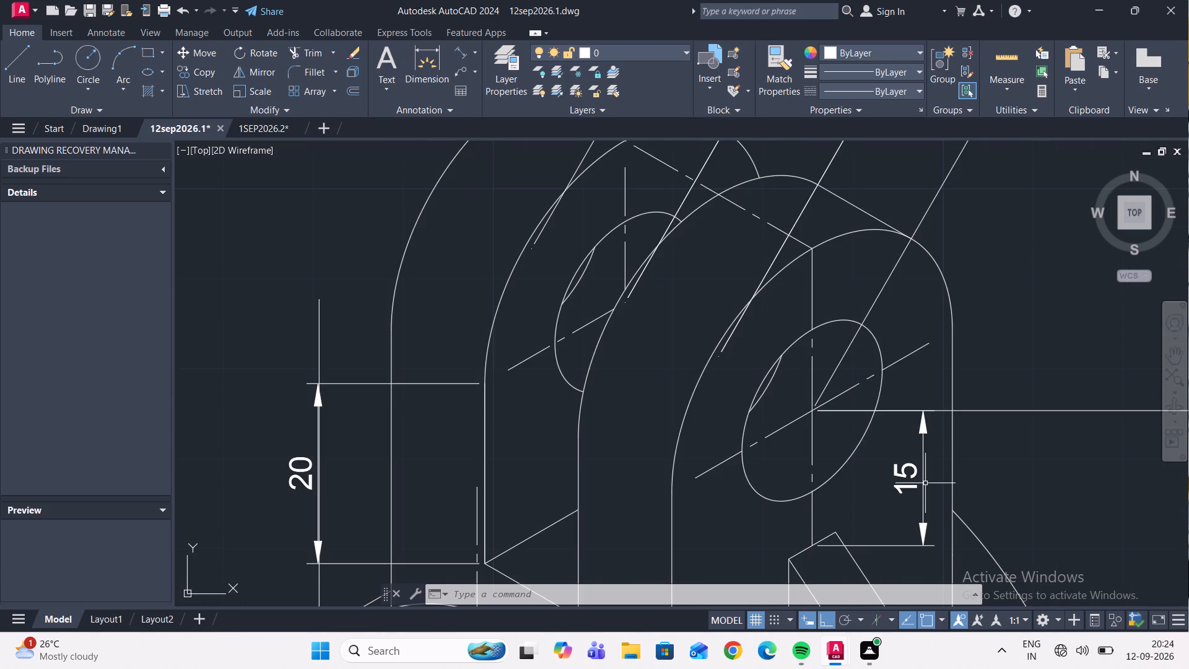
{"action": "left_click", "coordinate": [925, 483]}
{"action": "left_click", "coordinate": [925, 410]}
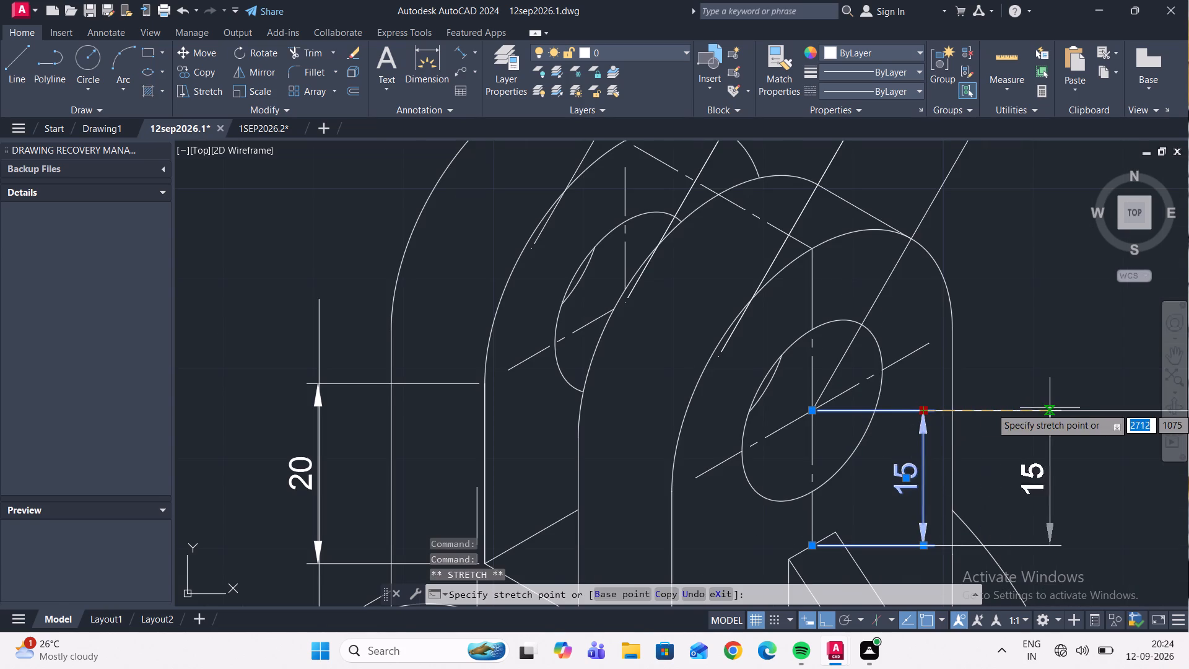
{"action": "left_click", "coordinate": [1050, 408]}
{"action": "scroll", "coordinate": [1037, 398], "scroll_direction": "down", "scroll_amount": 2}
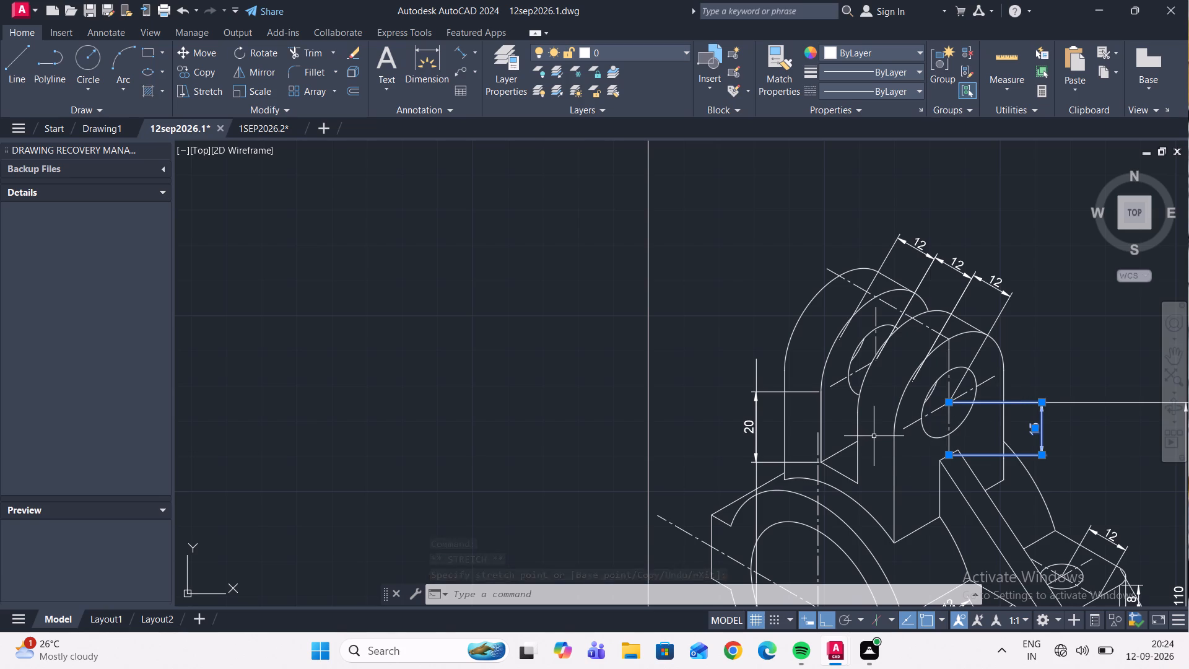
Add an aligned dimension across the thickness of the sloping rib, placed directly on the rib.
{"action": "middle_click_drag", "start_coordinate": [921, 513], "coordinate": [845, 419]}
{"action": "scroll", "coordinate": [898, 426], "scroll_direction": "up", "scroll_amount": 1}
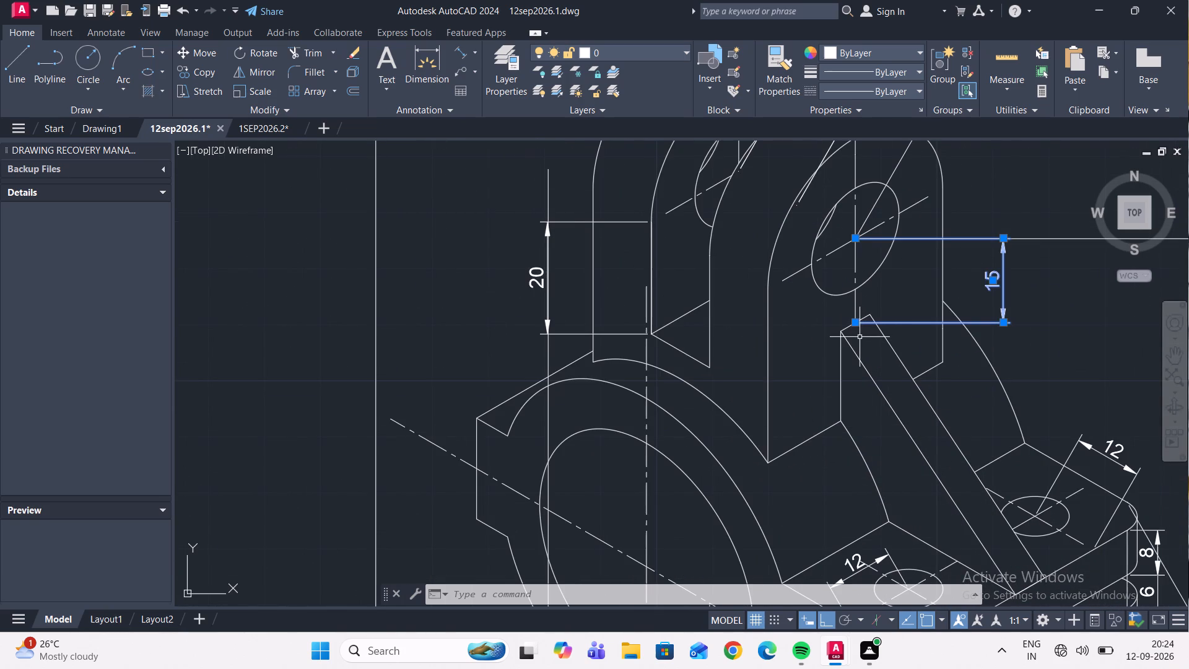
{"action": "left_click", "coordinate": [459, 56]}
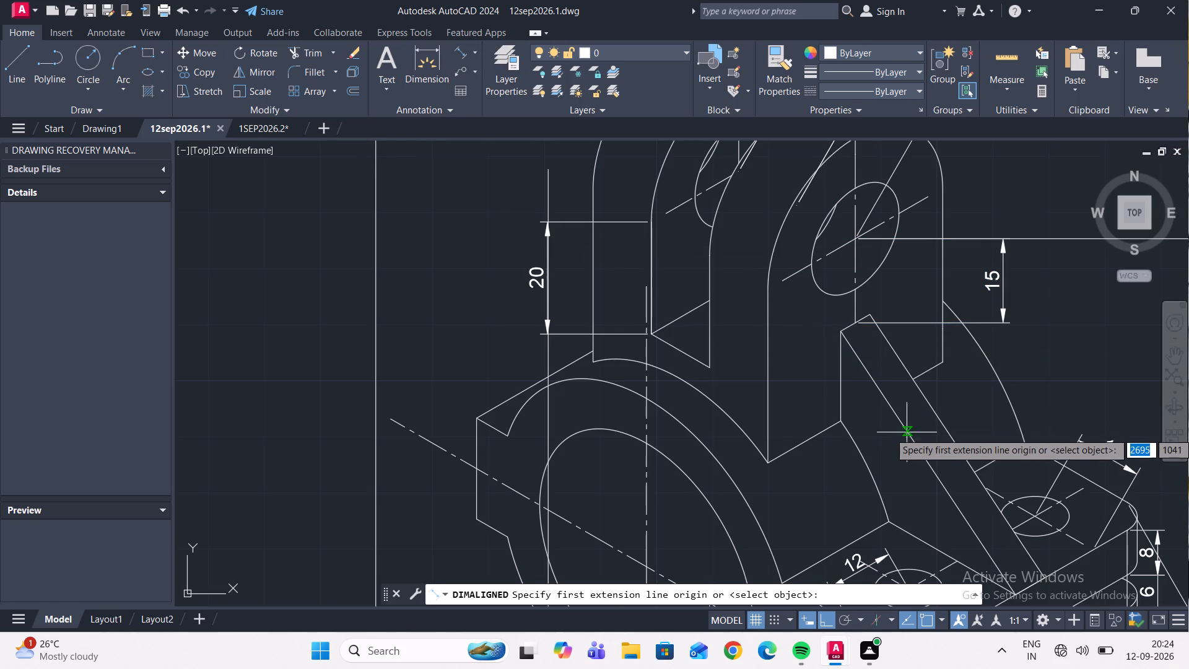
{"action": "left_click", "coordinate": [930, 466]}
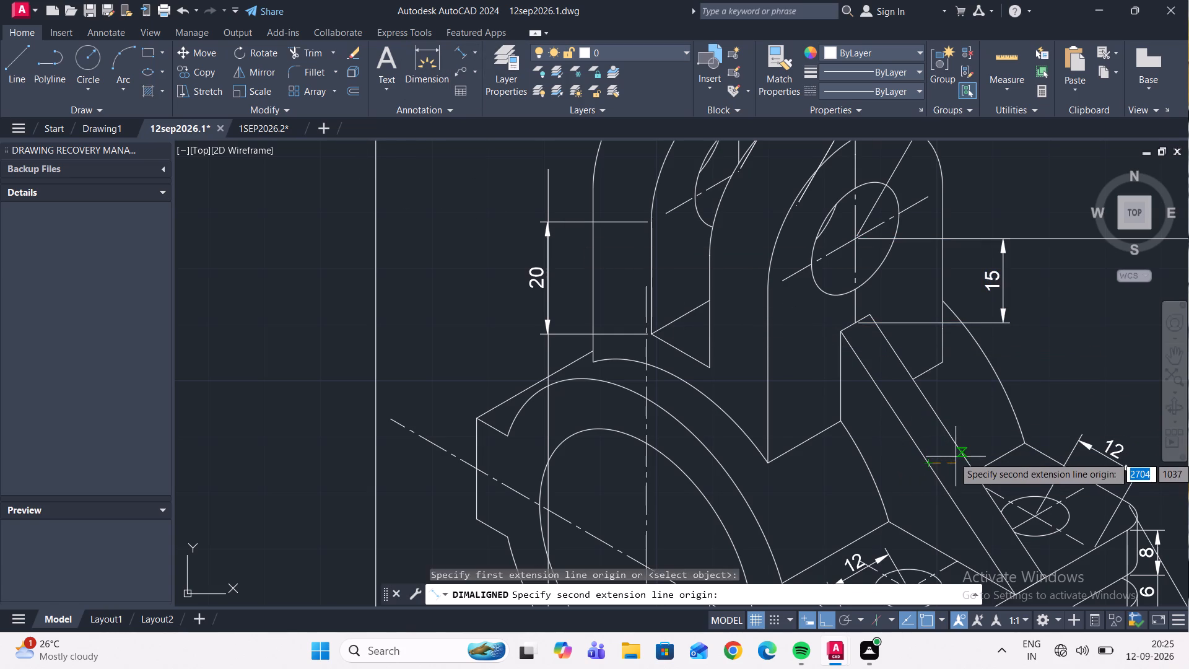
{"action": "left_click", "coordinate": [955, 446]}
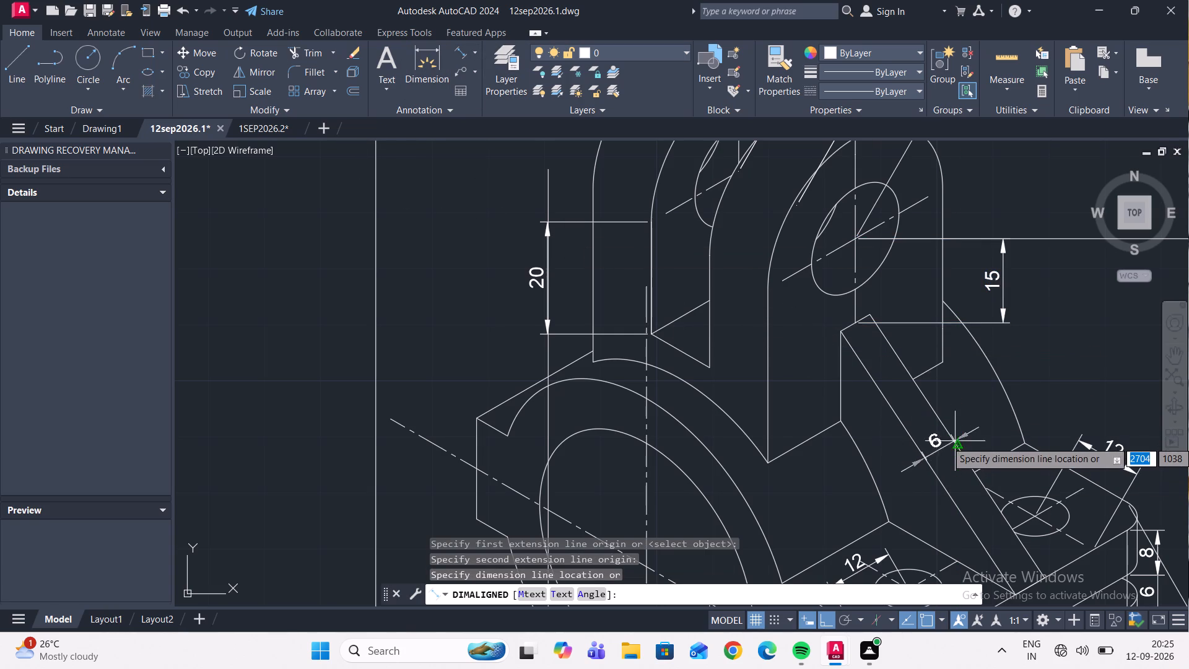
{"action": "scroll", "coordinate": [956, 444], "scroll_direction": "up", "scroll_amount": 2}
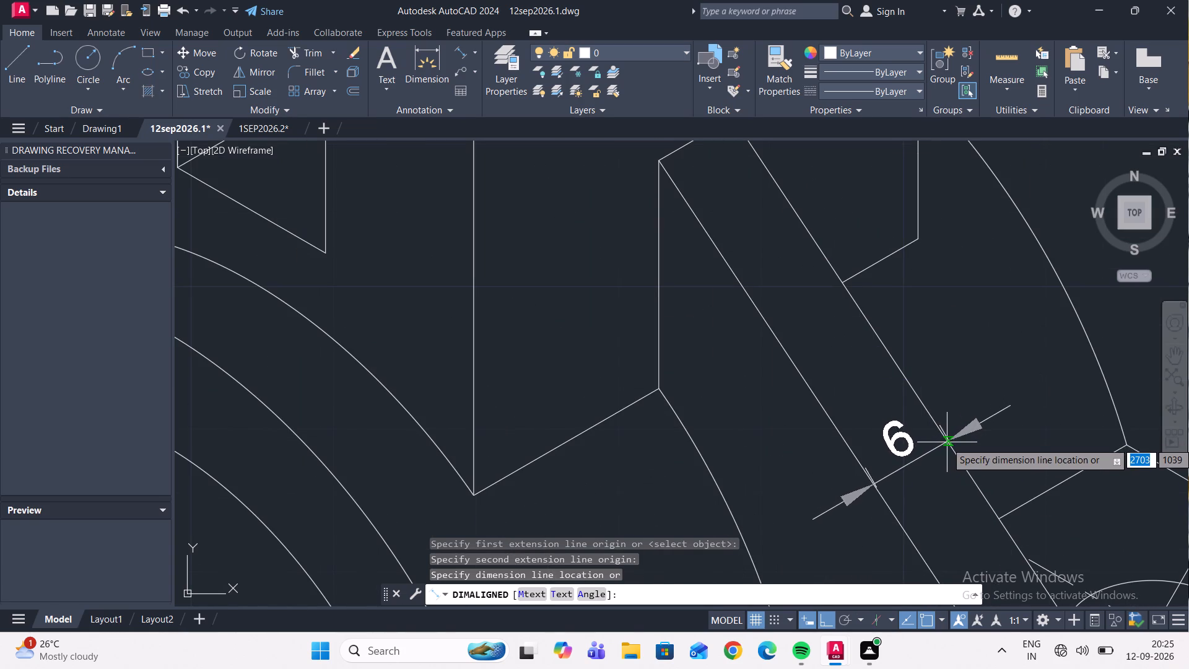
{"action": "left_click", "coordinate": [955, 449]}
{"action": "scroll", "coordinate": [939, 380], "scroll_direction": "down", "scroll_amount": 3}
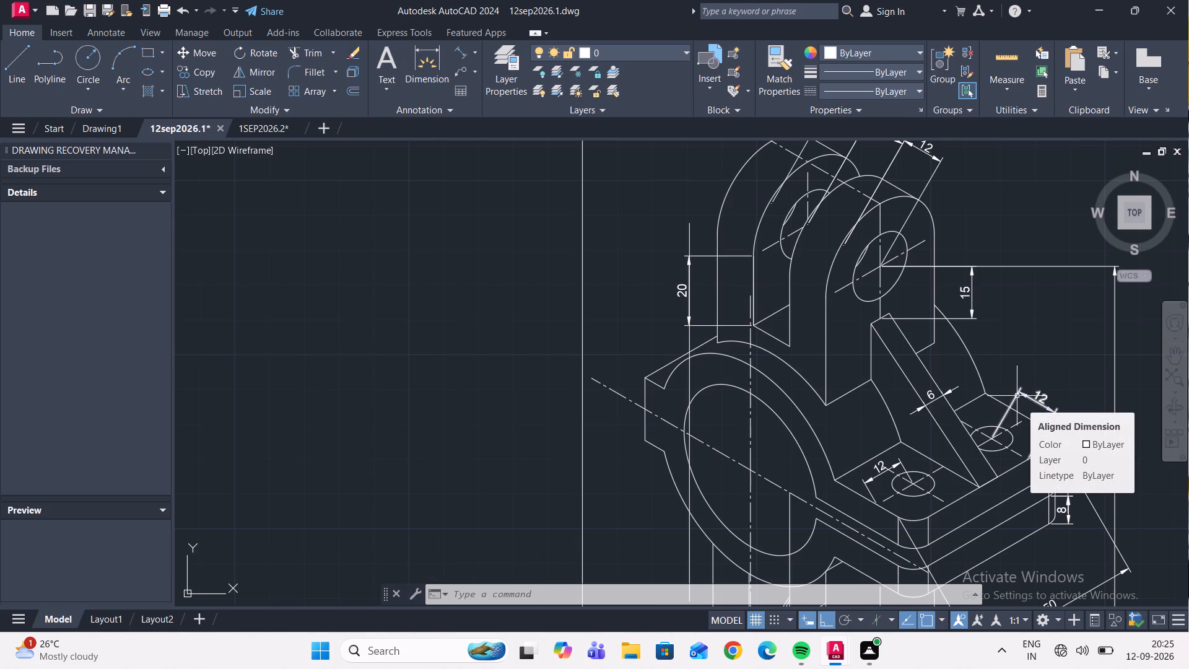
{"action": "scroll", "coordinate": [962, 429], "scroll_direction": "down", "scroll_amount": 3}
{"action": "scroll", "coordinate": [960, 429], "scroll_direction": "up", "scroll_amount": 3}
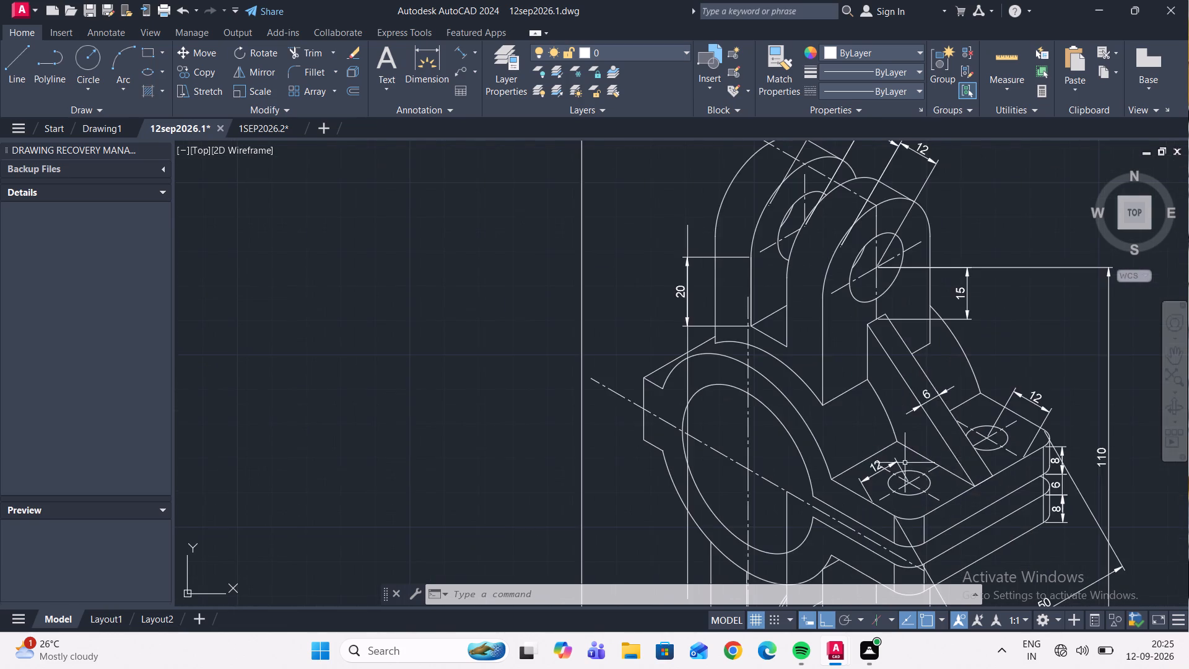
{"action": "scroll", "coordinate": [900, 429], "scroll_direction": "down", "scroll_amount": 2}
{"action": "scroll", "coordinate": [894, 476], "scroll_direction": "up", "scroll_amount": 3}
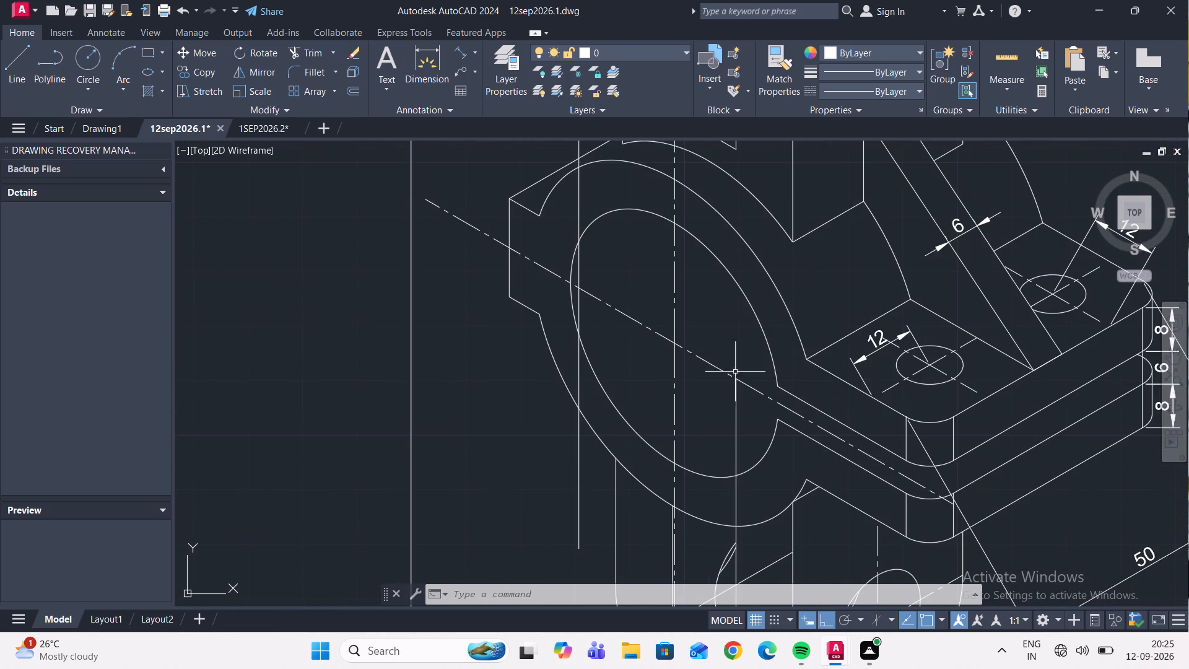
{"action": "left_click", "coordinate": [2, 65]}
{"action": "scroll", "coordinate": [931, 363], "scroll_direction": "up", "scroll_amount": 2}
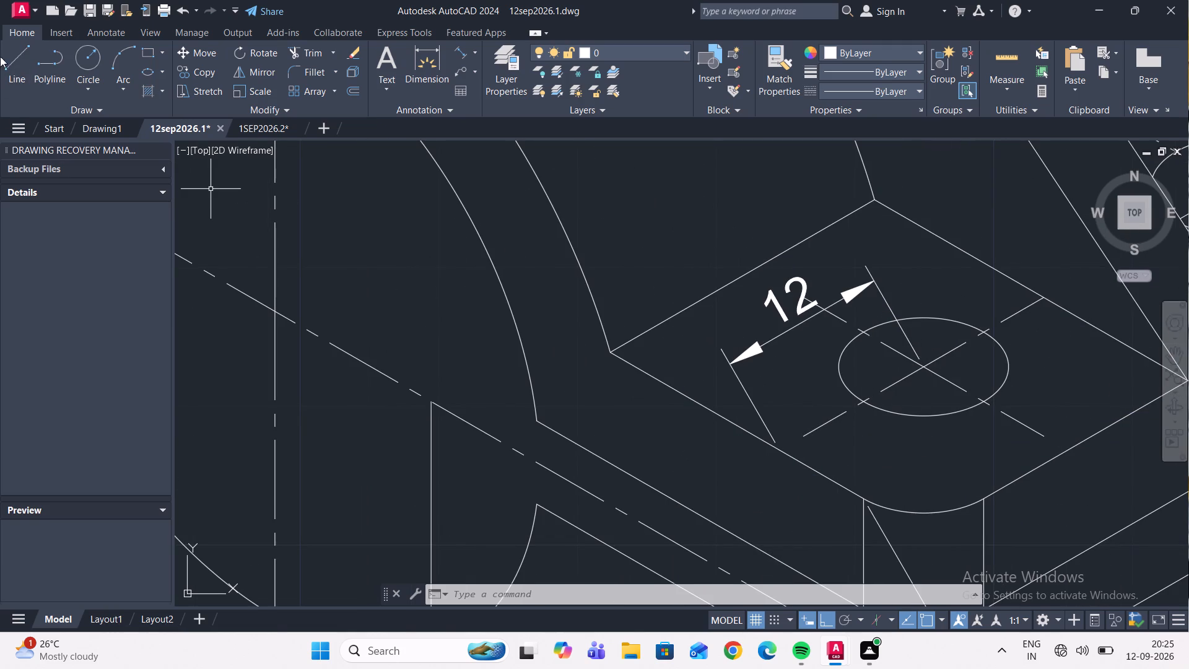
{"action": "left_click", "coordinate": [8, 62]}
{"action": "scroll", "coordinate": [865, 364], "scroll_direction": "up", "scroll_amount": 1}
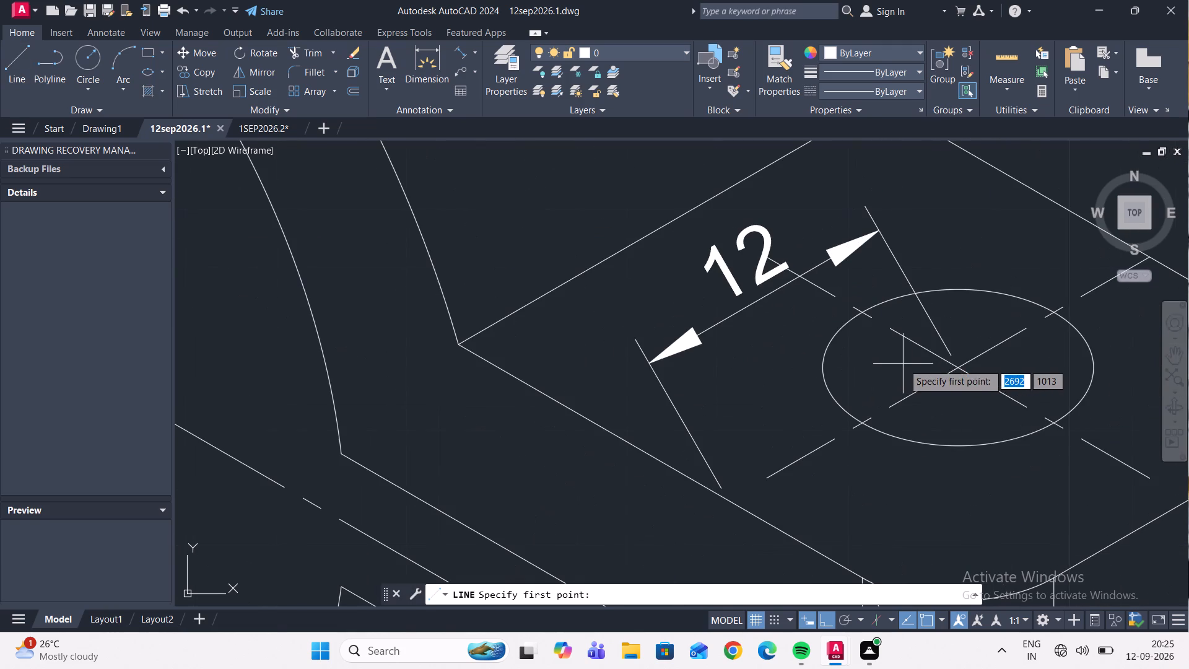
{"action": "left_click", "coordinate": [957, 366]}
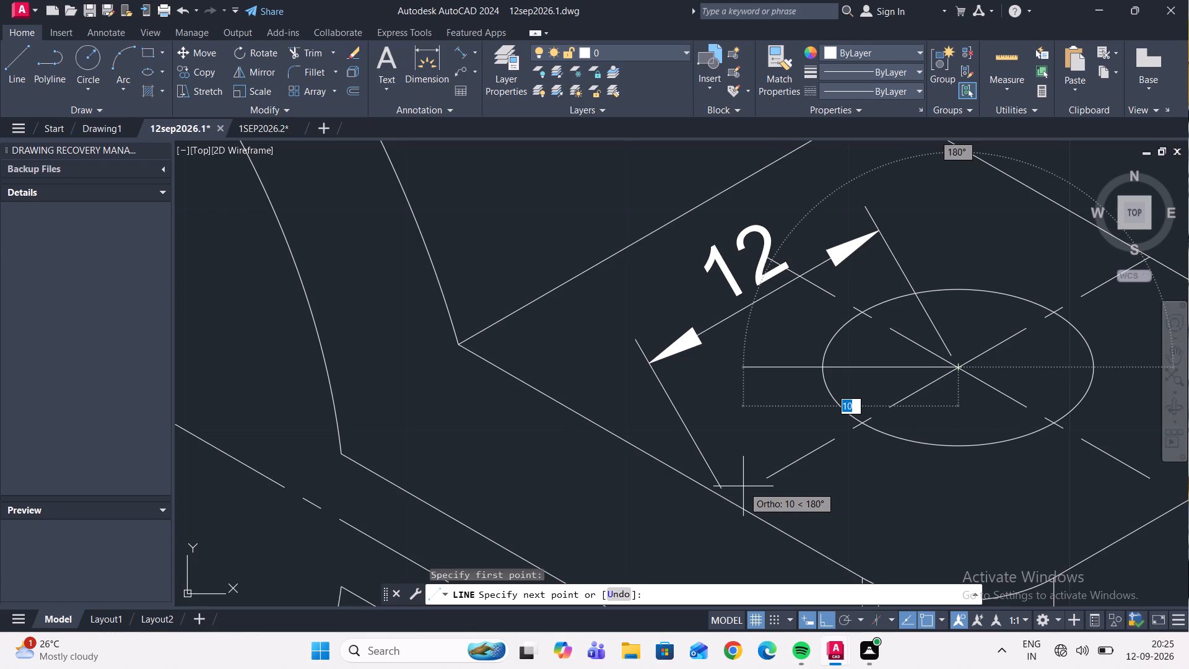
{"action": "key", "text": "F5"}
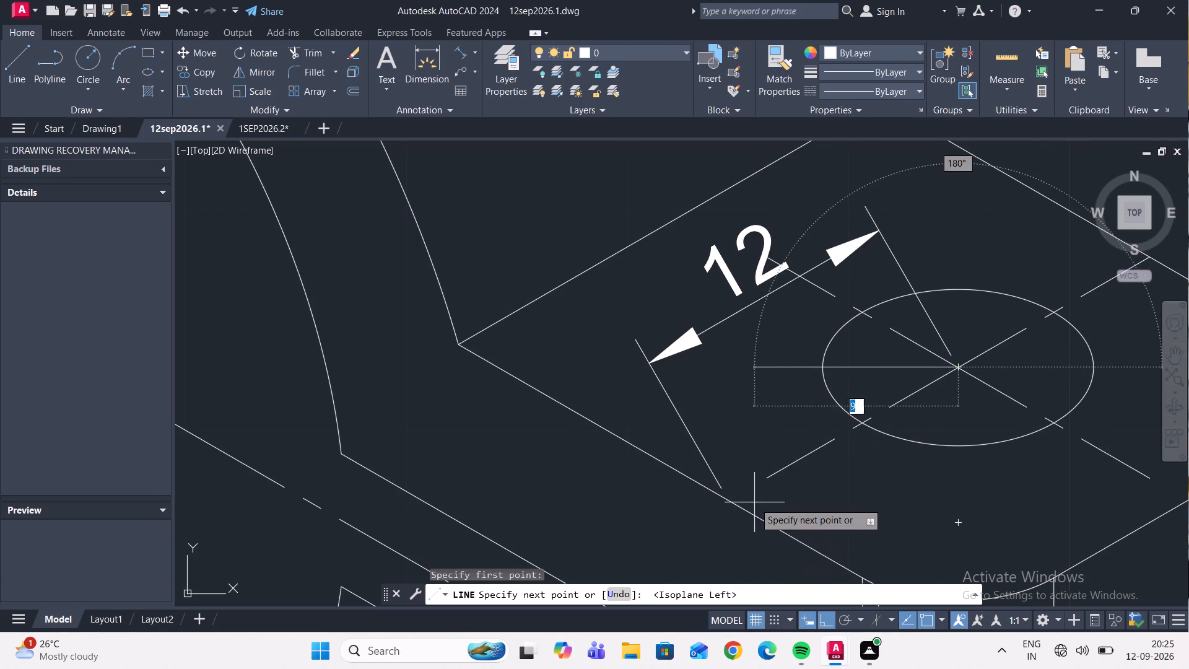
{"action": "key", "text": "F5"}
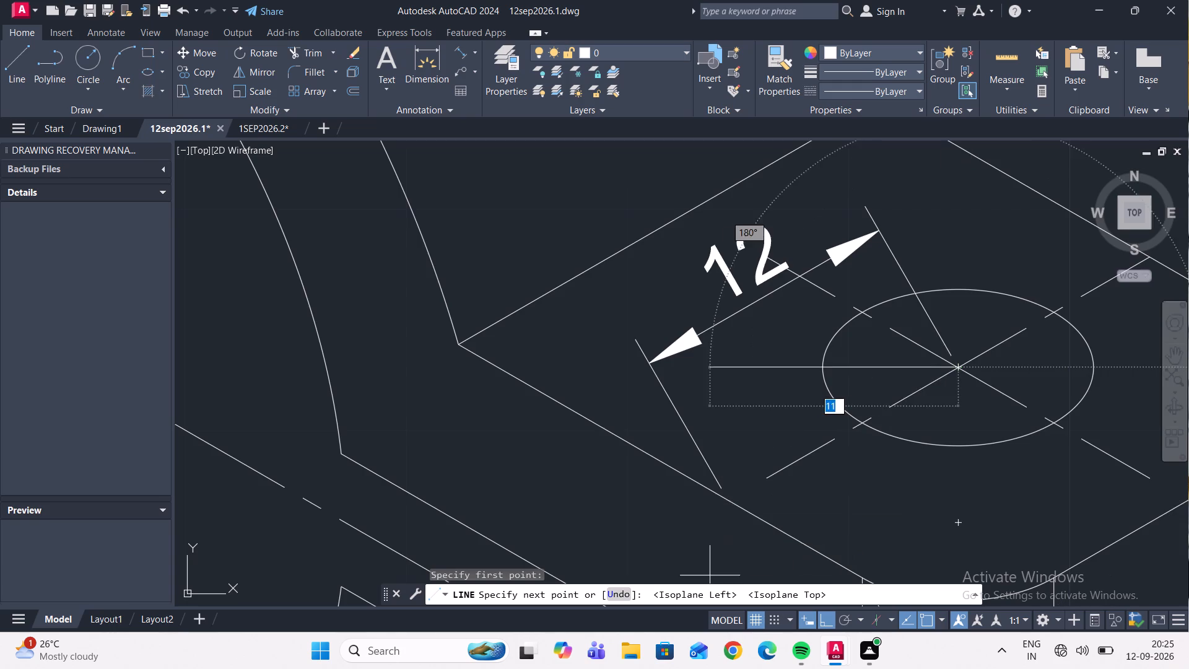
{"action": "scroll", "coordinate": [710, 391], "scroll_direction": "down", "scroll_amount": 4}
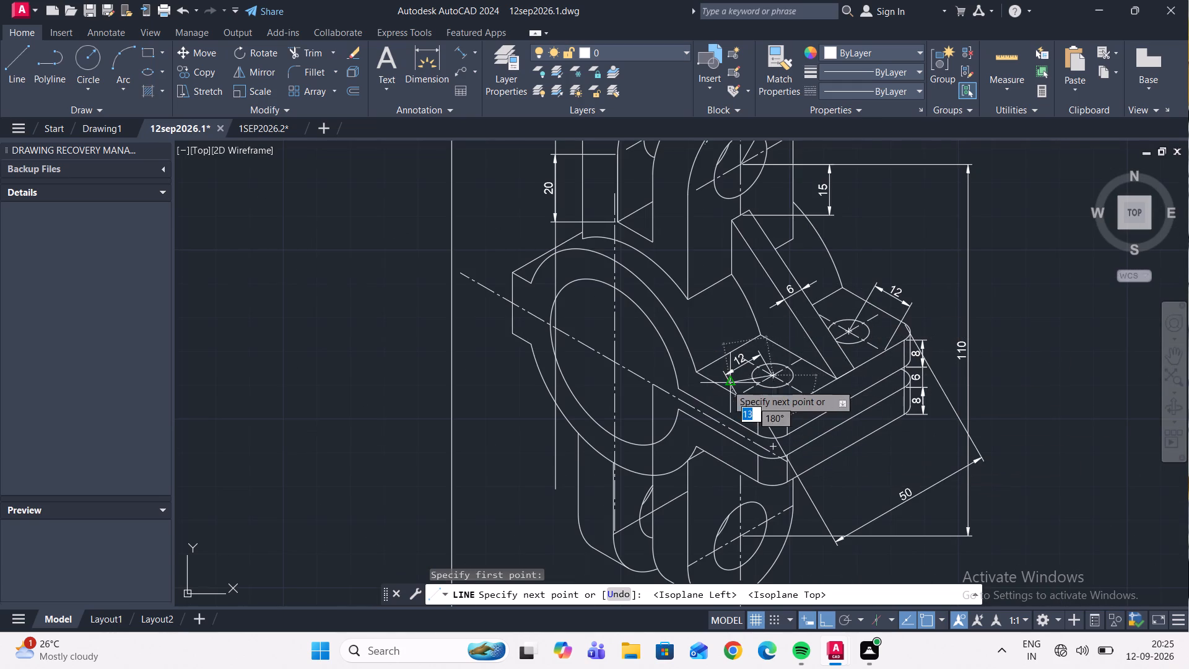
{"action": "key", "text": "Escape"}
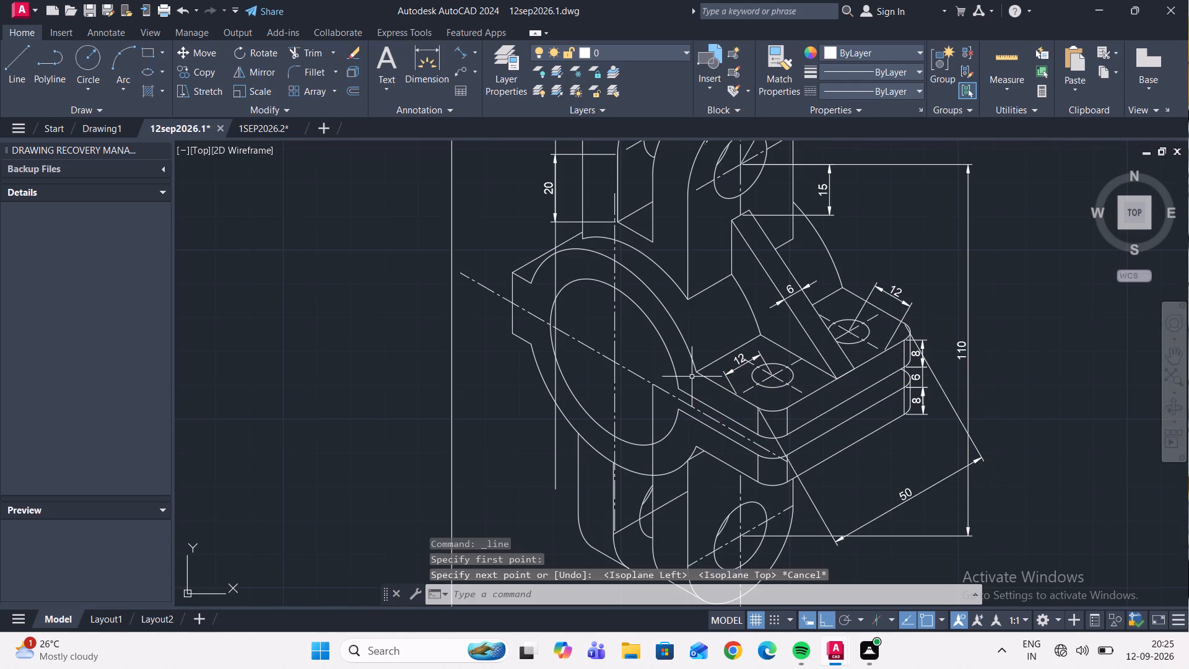
Turn on isometric drafting and set it to the left isoplane.
{"action": "scroll", "coordinate": [530, 388], "scroll_direction": "down", "scroll_amount": 3}
{"action": "scroll", "coordinate": [568, 304], "scroll_direction": "up", "scroll_amount": 3}
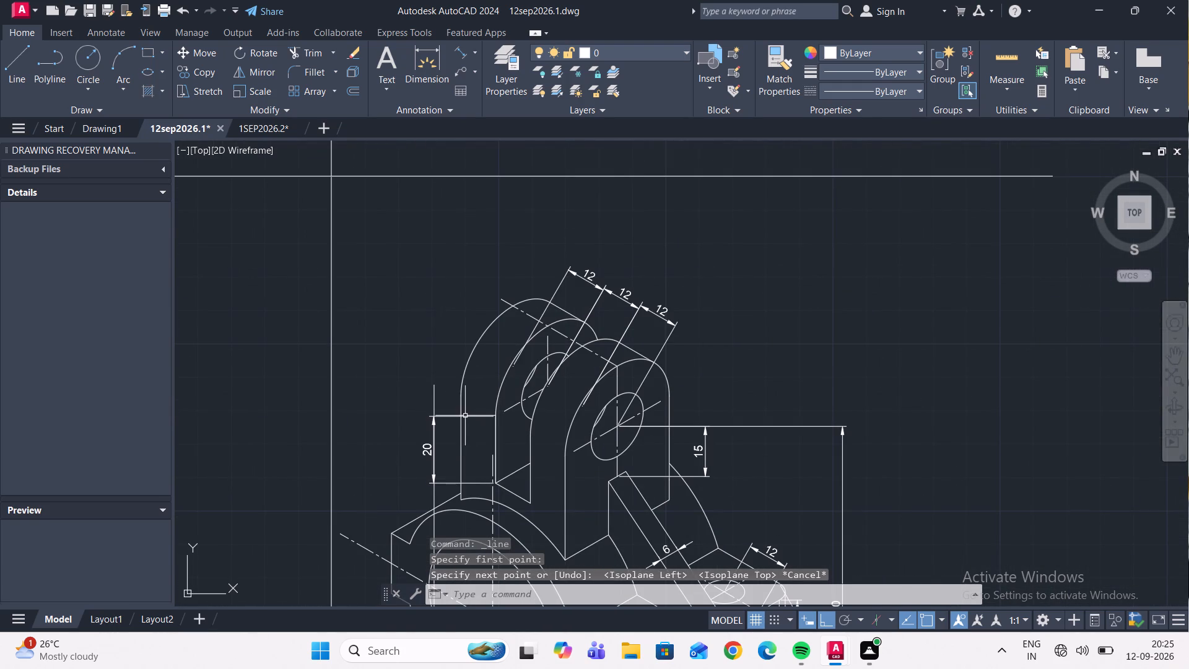
{"action": "scroll", "coordinate": [517, 320], "scroll_direction": "down", "scroll_amount": 2}
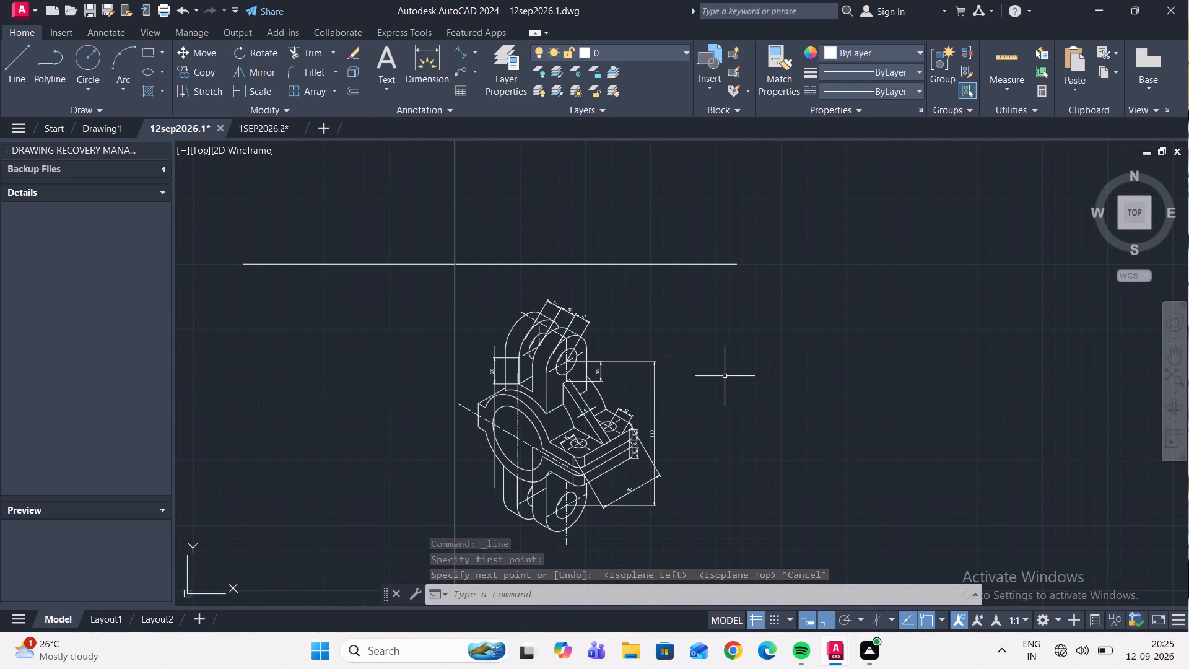
{"action": "type", "text": "is"}
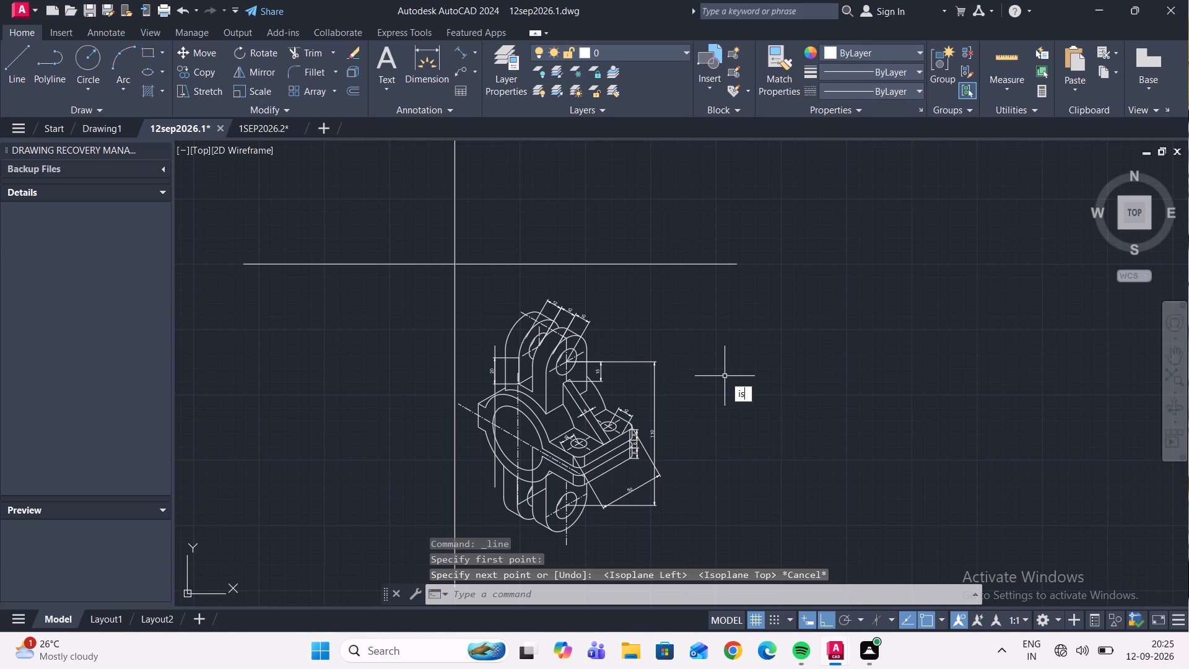
{"action": "type", "text": "dr"}
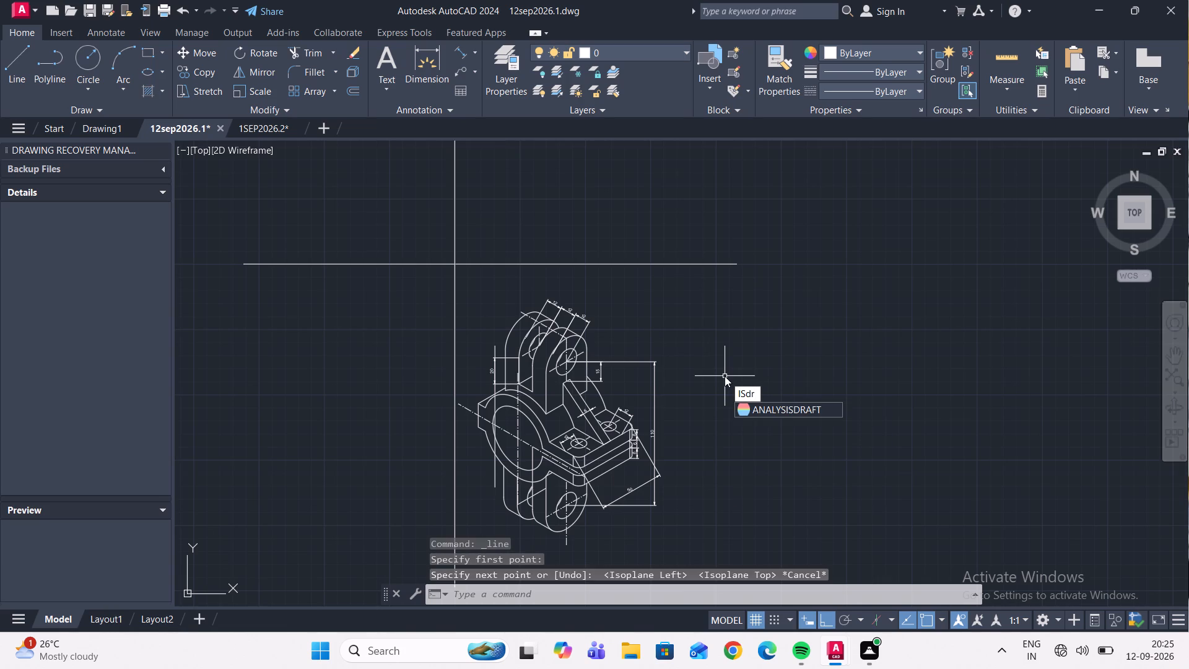
{"action": "key", "text": "BackSpace"}
{"action": "key", "text": "BackSpace"}
{"action": "key", "text": "BackSpace"}
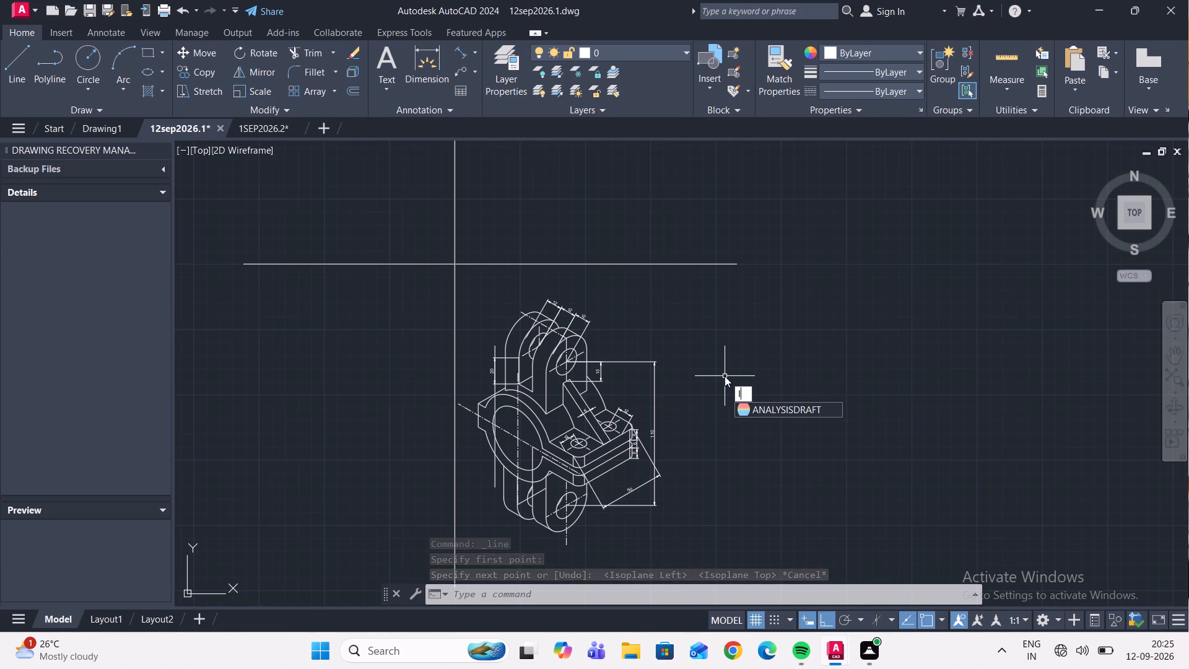
{"action": "key", "text": "BackSpace"}
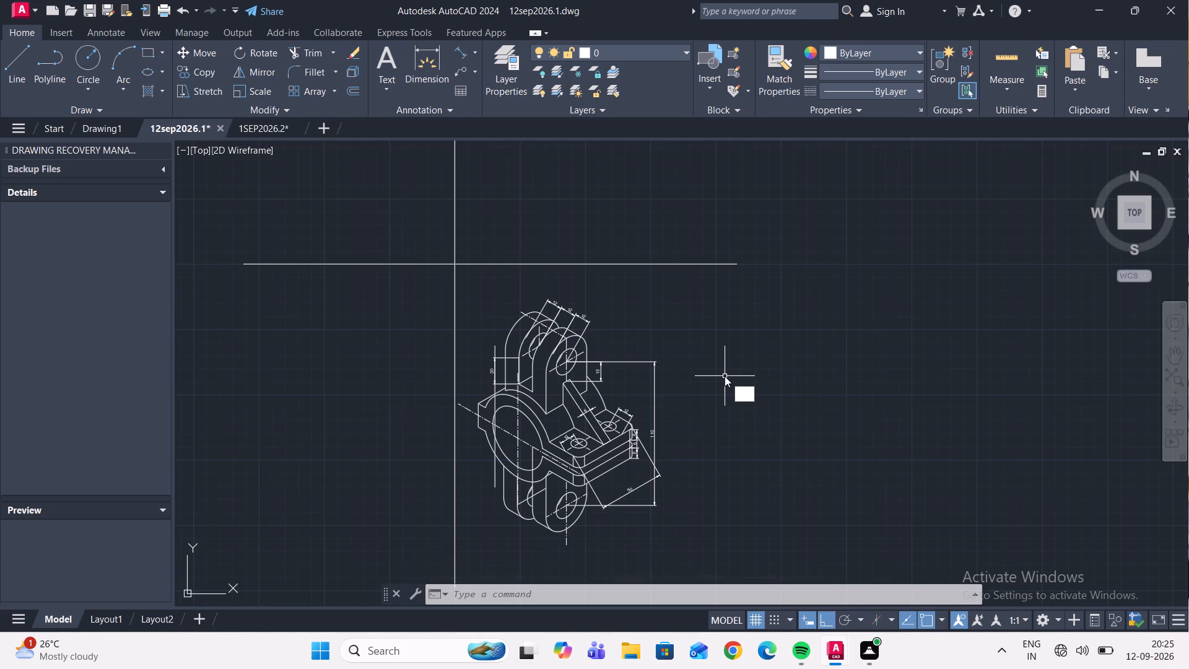
{"action": "key", "text": "Escape"}
{"action": "type", "text": "isod"}
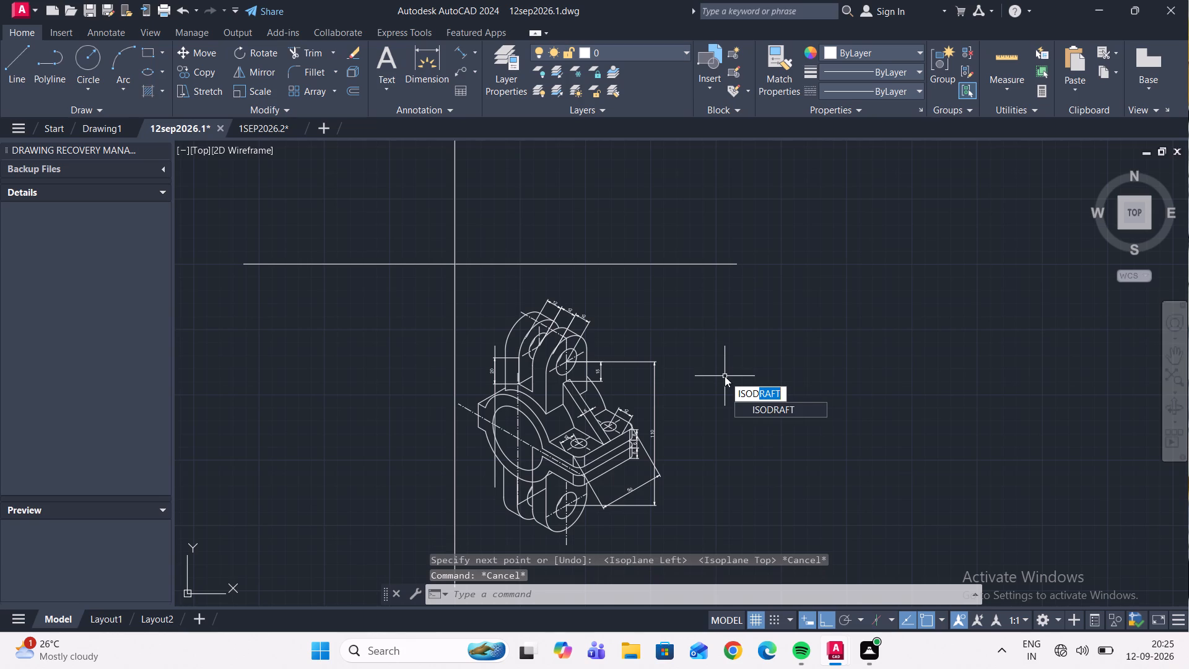
{"action": "key", "text": "Return"}
{"action": "left_click_drag", "start_coordinate": [804, 427], "coordinate": [725, 376]}
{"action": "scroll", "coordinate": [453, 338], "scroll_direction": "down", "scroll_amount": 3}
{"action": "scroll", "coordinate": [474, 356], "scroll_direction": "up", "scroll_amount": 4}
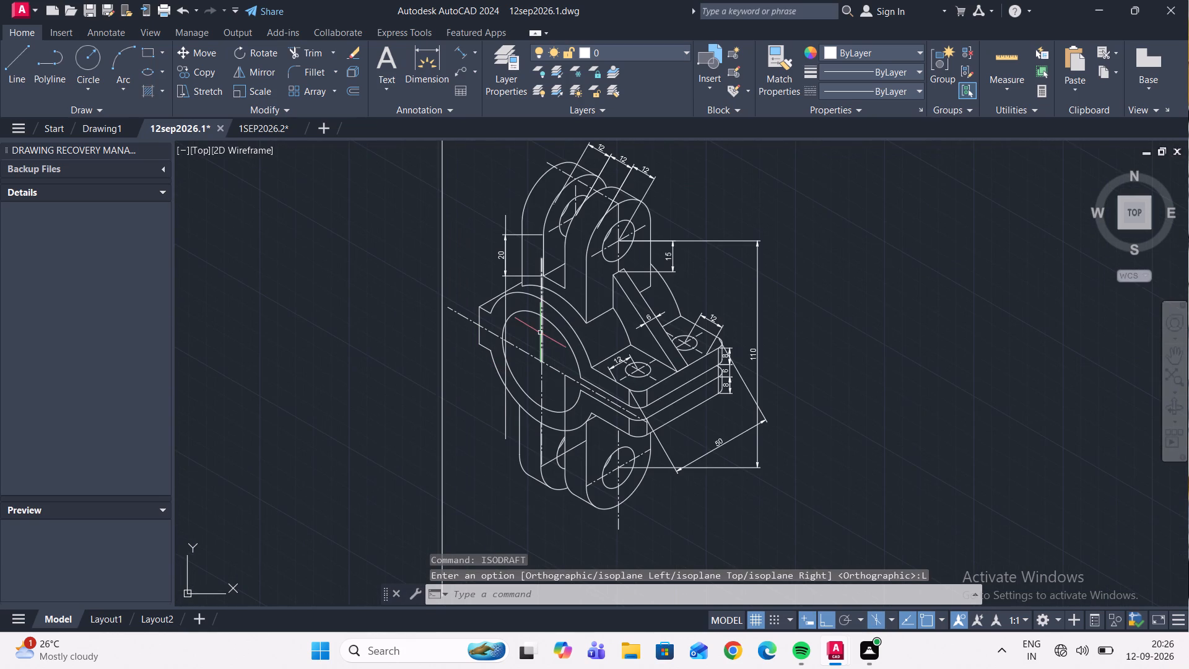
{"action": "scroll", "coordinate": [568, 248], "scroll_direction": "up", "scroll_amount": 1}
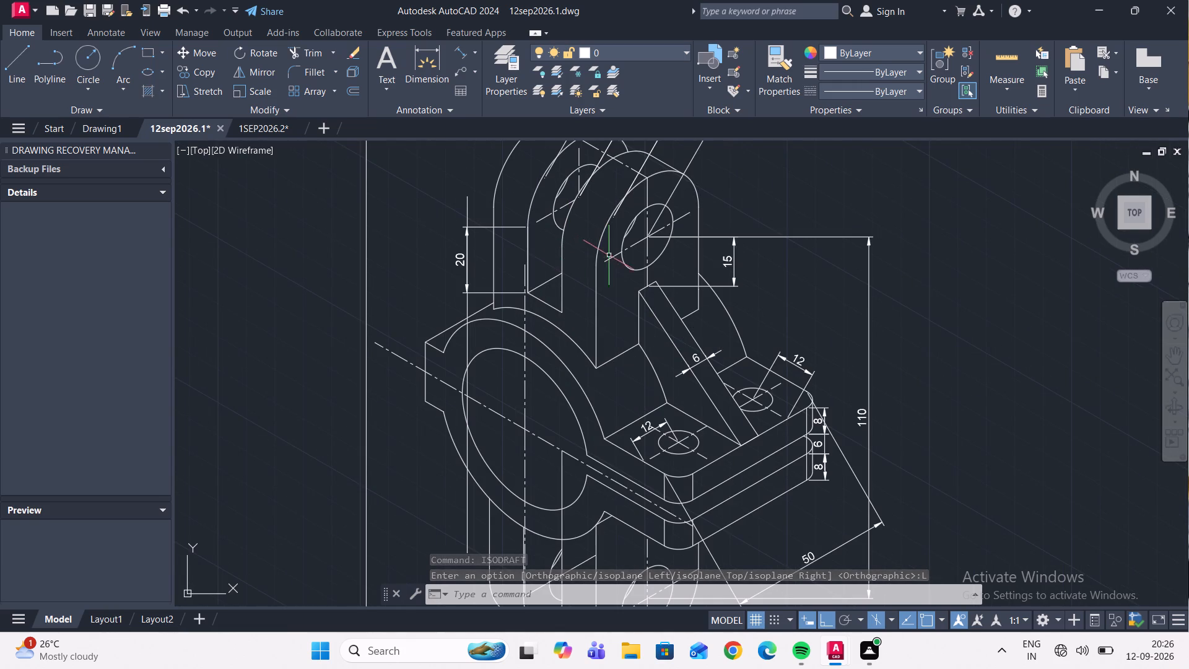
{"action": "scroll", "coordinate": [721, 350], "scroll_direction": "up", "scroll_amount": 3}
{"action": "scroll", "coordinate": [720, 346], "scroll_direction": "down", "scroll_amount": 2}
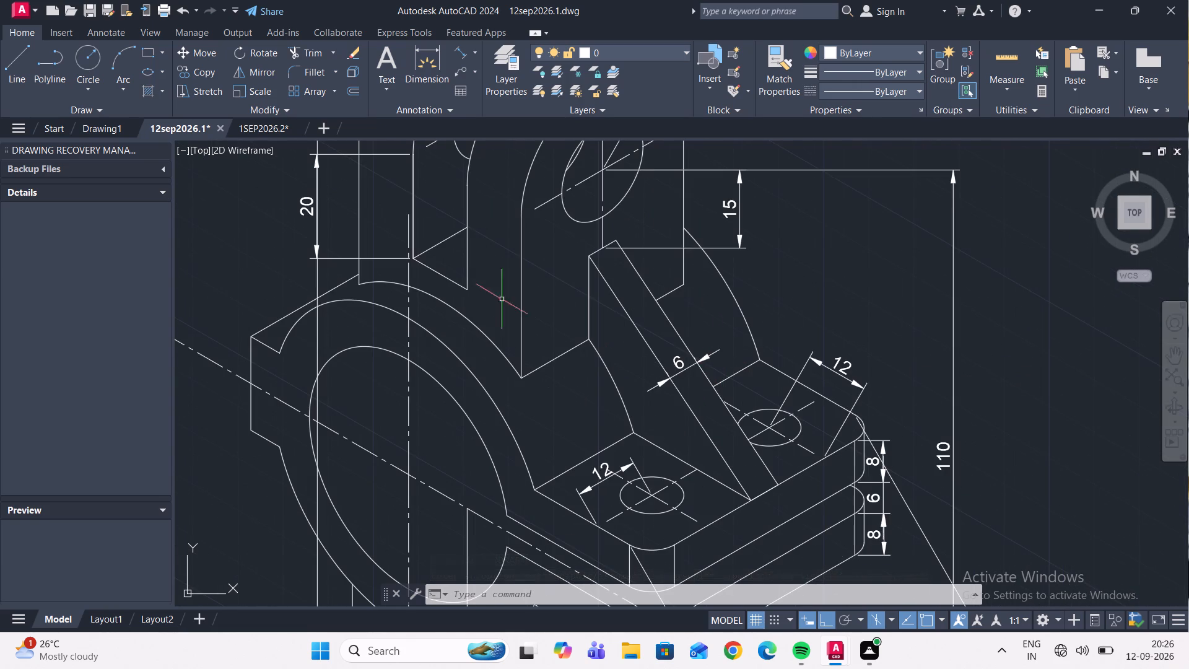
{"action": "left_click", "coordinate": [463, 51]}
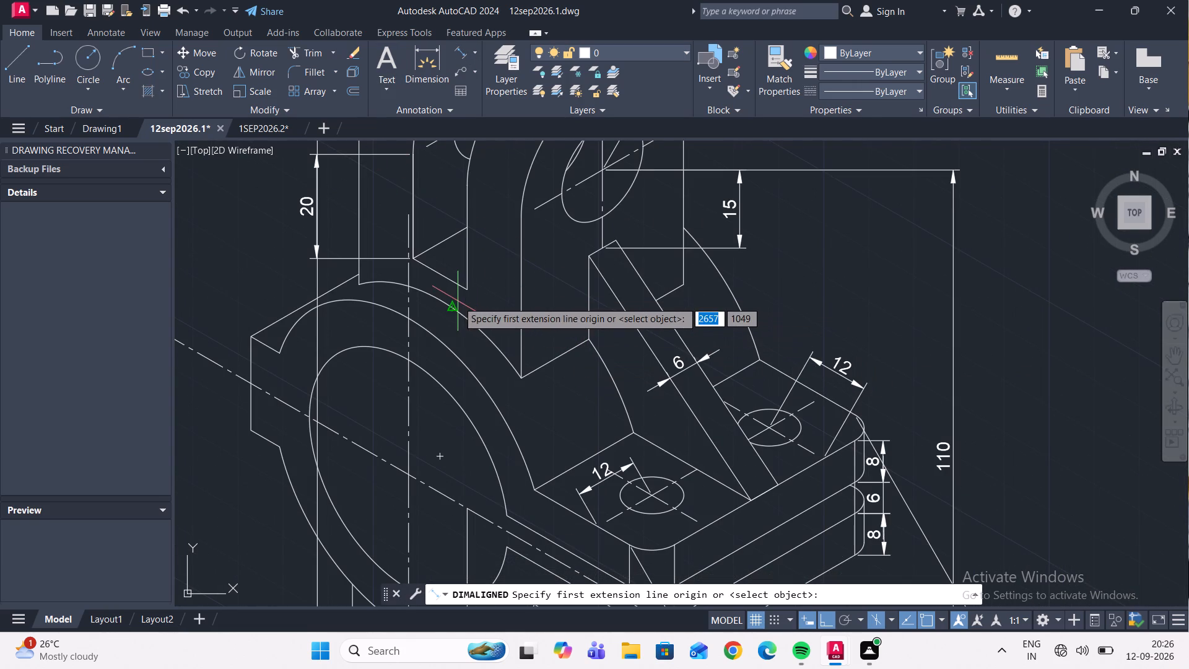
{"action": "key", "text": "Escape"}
Draw an isometric line about 14 units long at 210° from the front flange hole's centre, past the flange's top edge.
{"action": "left_click", "coordinate": [26, 76]}
{"action": "scroll", "coordinate": [331, 208], "scroll_direction": "down", "scroll_amount": 3}
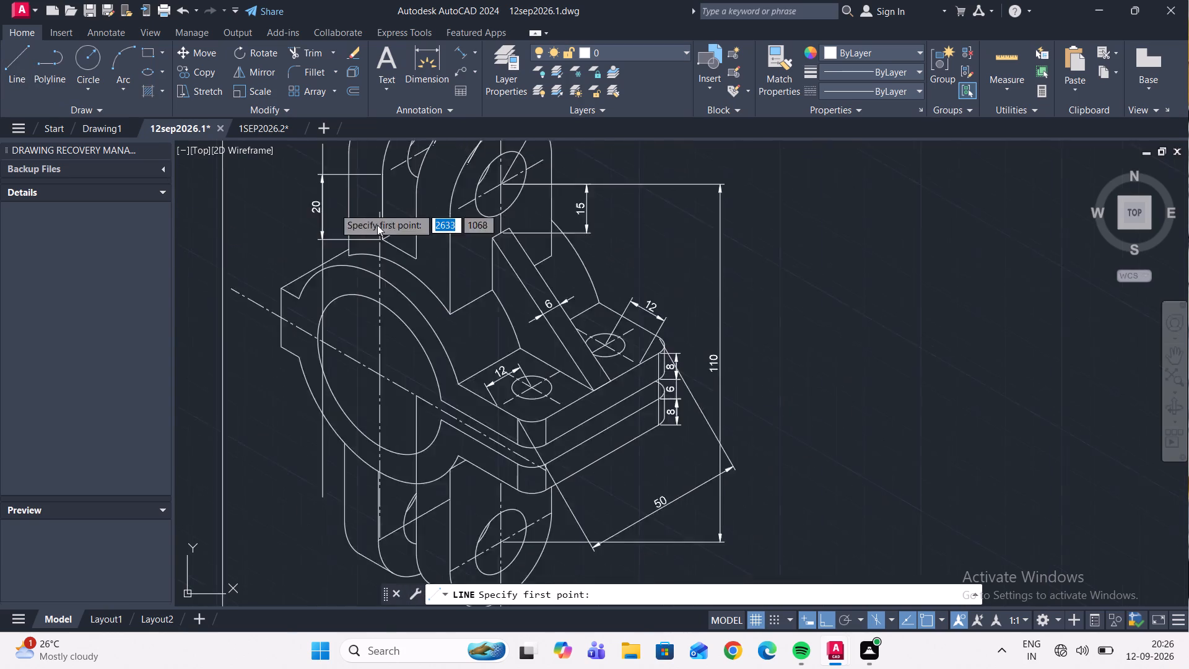
{"action": "scroll", "coordinate": [377, 225], "scroll_direction": "down", "scroll_amount": 1}
{"action": "scroll", "coordinate": [357, 243], "scroll_direction": "up", "scroll_amount": 3}
{"action": "scroll", "coordinate": [482, 313], "scroll_direction": "up", "scroll_amount": 2}
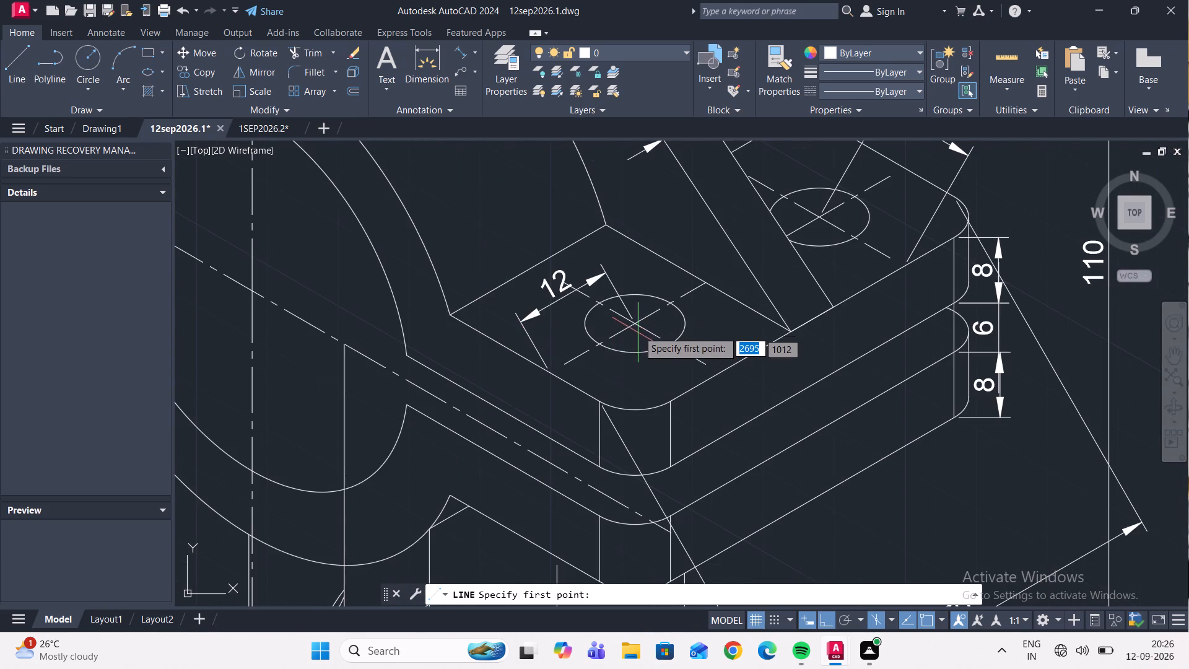
{"action": "scroll", "coordinate": [632, 319], "scroll_direction": "up", "scroll_amount": 2}
{"action": "left_click", "coordinate": [635, 332]}
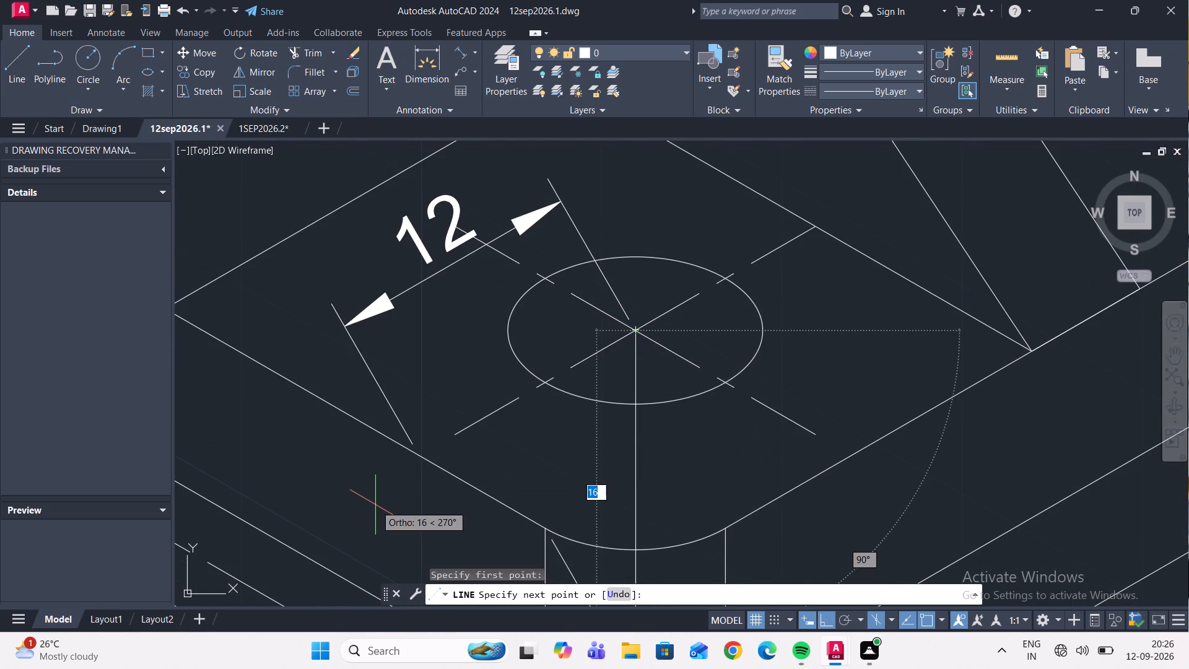
{"action": "key", "text": "F5"}
{"action": "scroll", "coordinate": [372, 458], "scroll_direction": "up", "scroll_amount": 2}
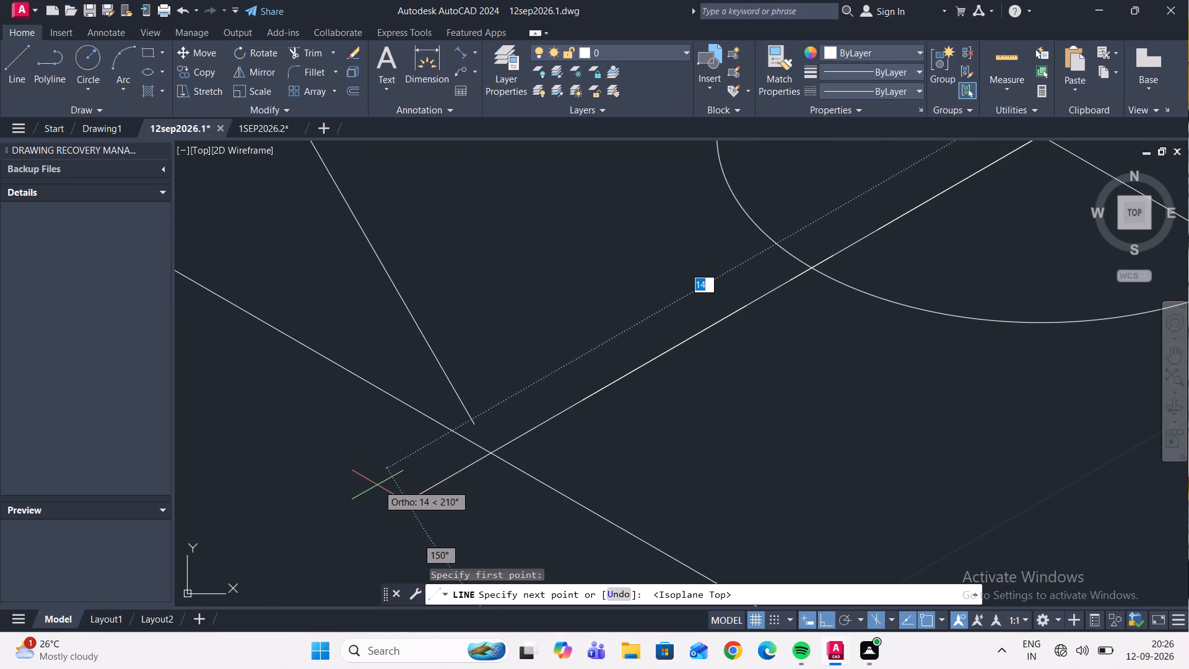
{"action": "left_click", "coordinate": [377, 485]}
{"action": "key", "text": "Escape"}
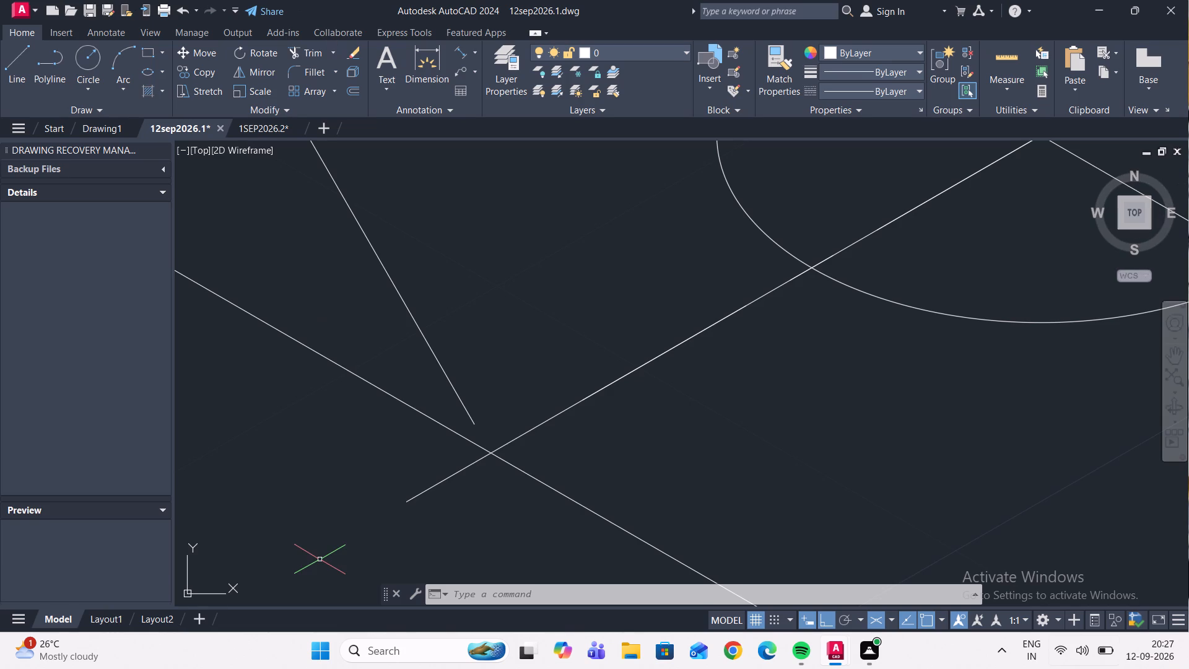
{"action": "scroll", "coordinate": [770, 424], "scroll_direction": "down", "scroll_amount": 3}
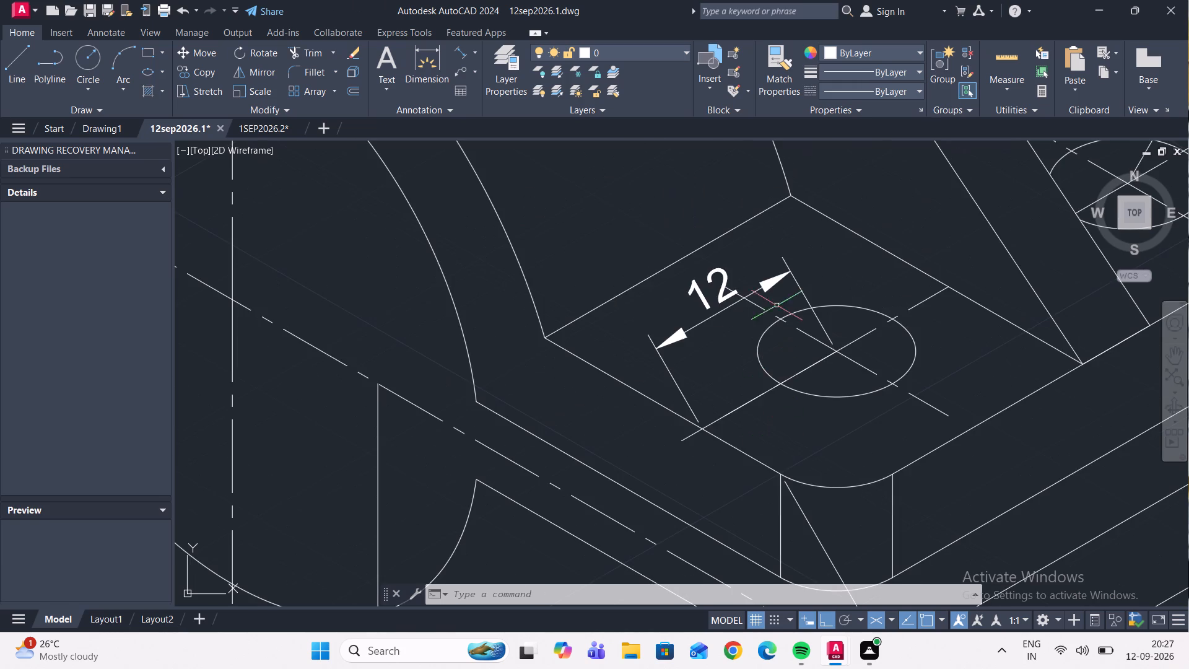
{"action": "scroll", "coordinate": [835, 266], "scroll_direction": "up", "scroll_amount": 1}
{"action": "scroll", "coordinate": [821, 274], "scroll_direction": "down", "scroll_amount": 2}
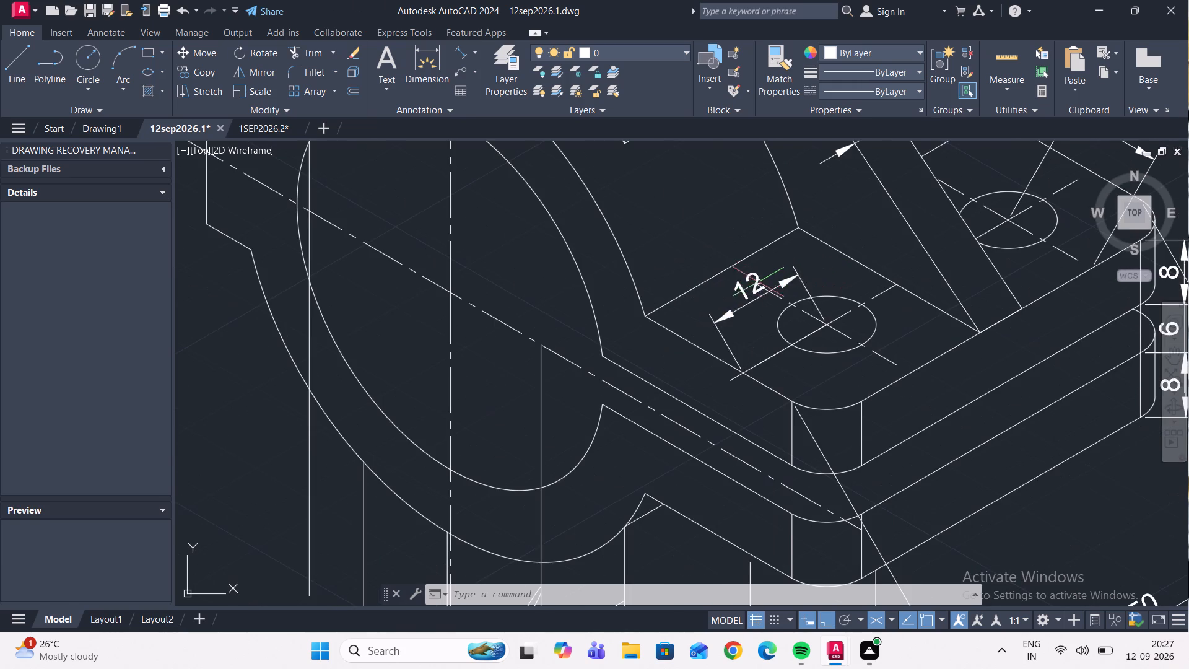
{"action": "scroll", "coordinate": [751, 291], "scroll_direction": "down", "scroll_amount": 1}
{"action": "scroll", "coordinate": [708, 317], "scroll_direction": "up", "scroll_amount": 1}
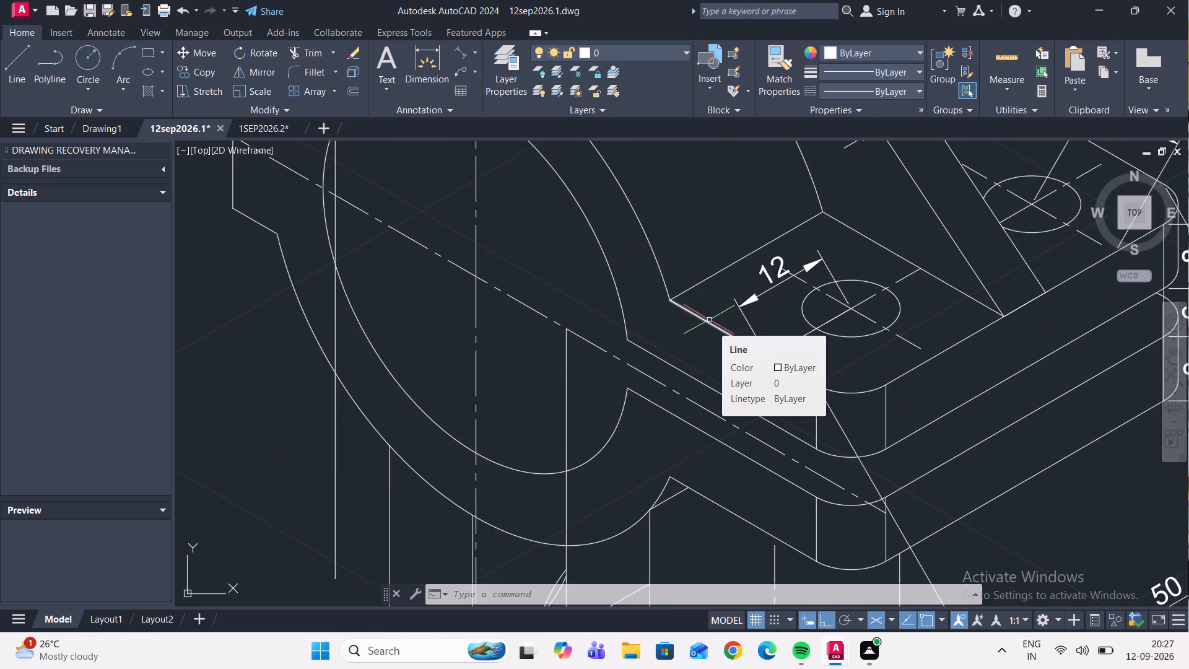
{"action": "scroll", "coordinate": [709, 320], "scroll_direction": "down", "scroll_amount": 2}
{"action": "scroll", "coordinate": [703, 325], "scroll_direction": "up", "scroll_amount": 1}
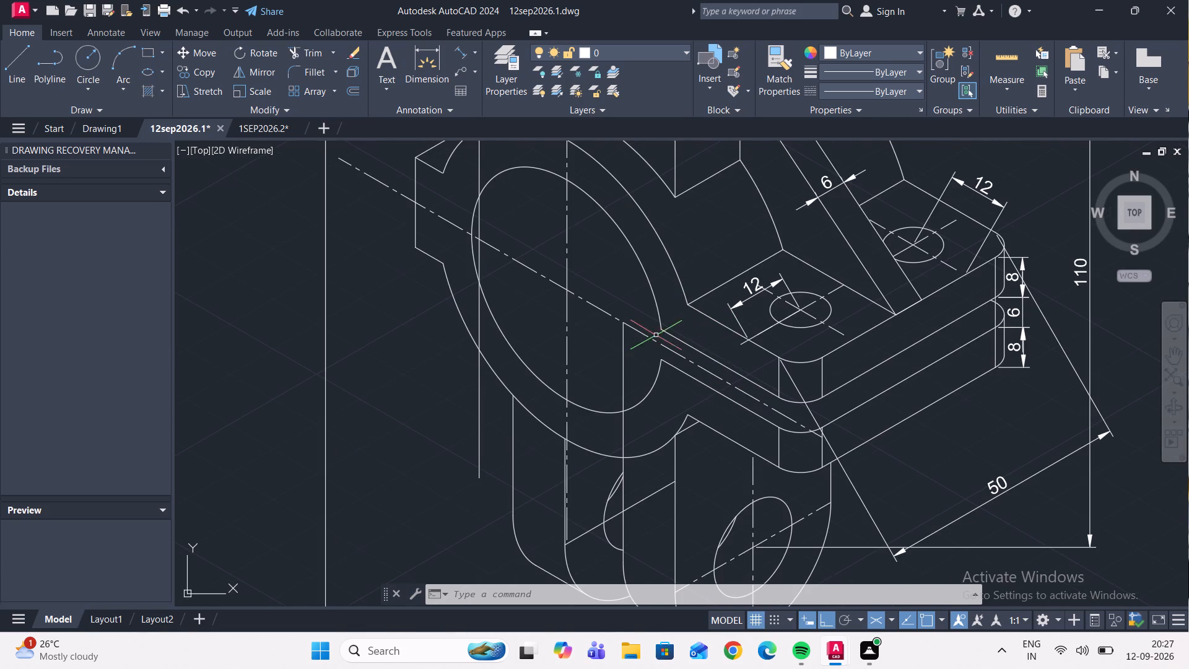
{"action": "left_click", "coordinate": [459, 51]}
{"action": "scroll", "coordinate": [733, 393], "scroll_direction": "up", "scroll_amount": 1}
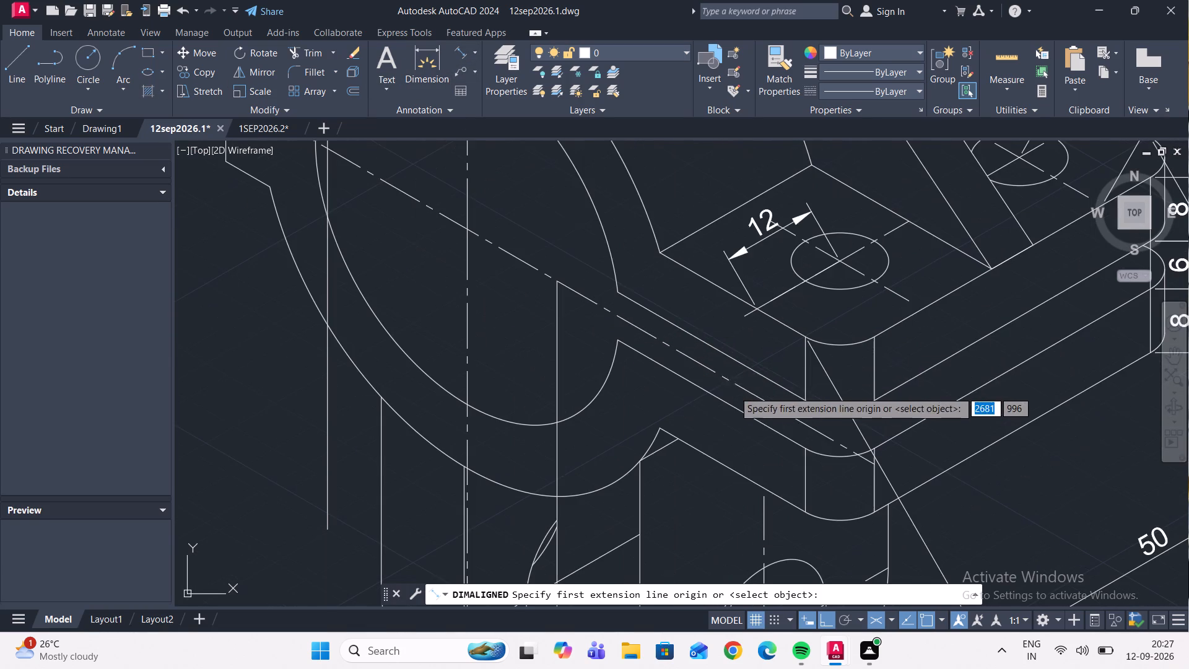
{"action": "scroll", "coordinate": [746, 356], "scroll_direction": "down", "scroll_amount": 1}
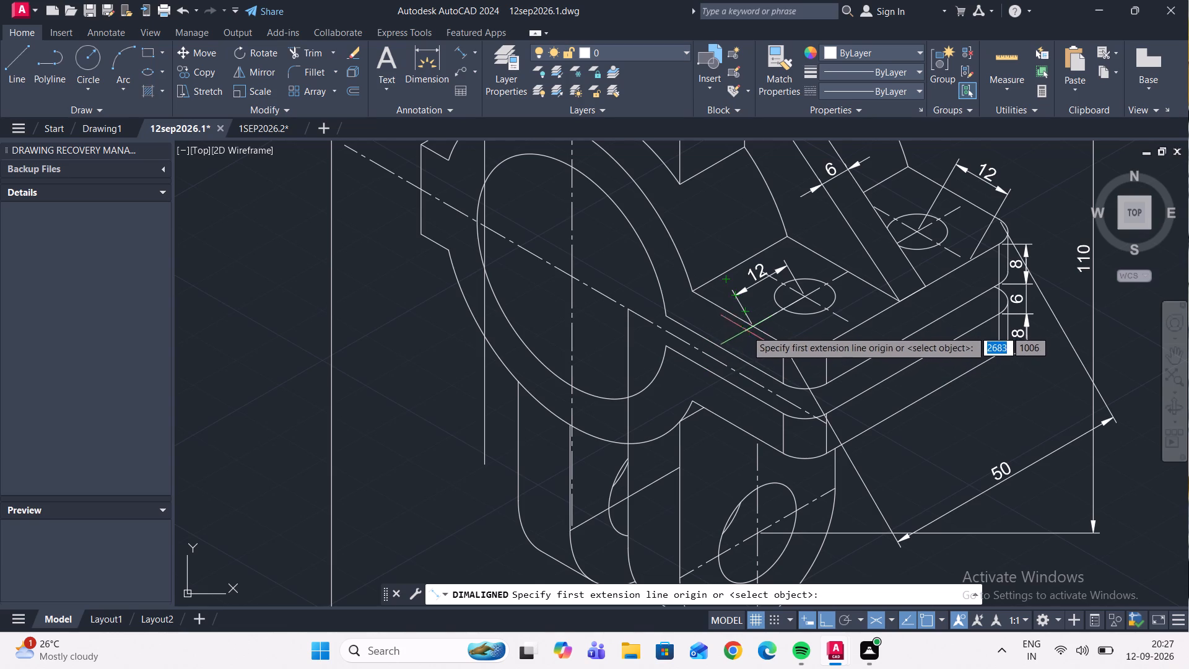
Draw a line about 13 units straight down in the right isoplane from where the reference line crosses the flange's top edge.
{"action": "left_click", "coordinate": [17, 55]}
{"action": "scroll", "coordinate": [764, 352], "scroll_direction": "up", "scroll_amount": 2}
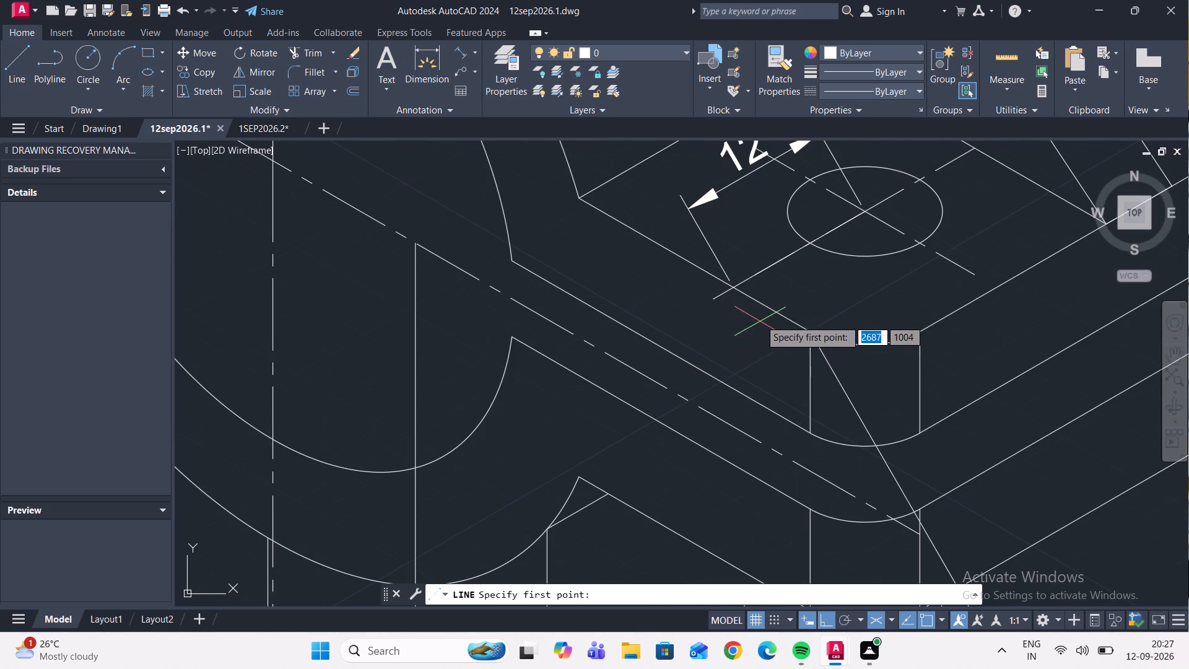
{"action": "left_click", "coordinate": [734, 286]}
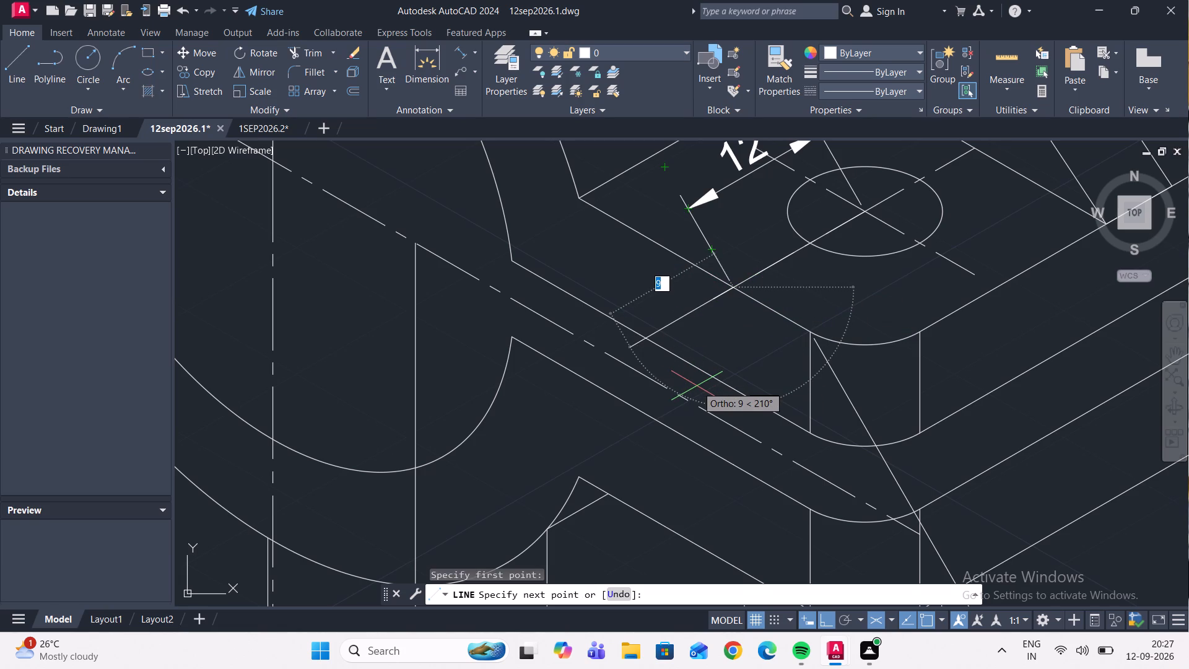
{"action": "key", "text": "F5"}
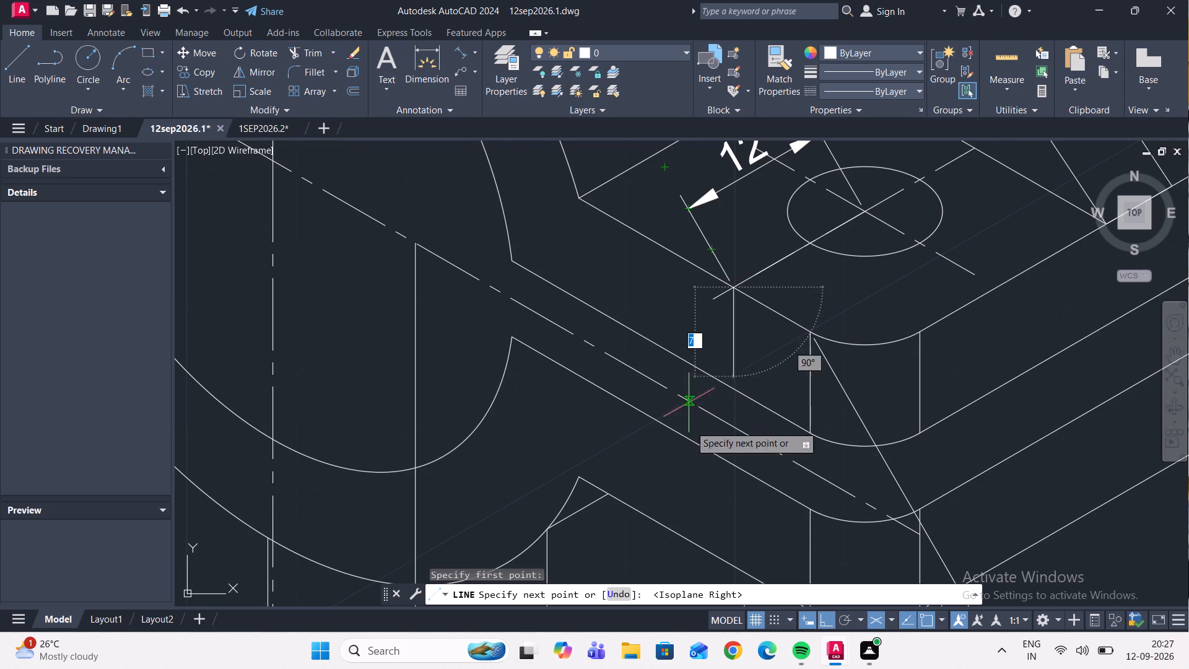
{"action": "scroll", "coordinate": [772, 425], "scroll_direction": "up", "scroll_amount": 2}
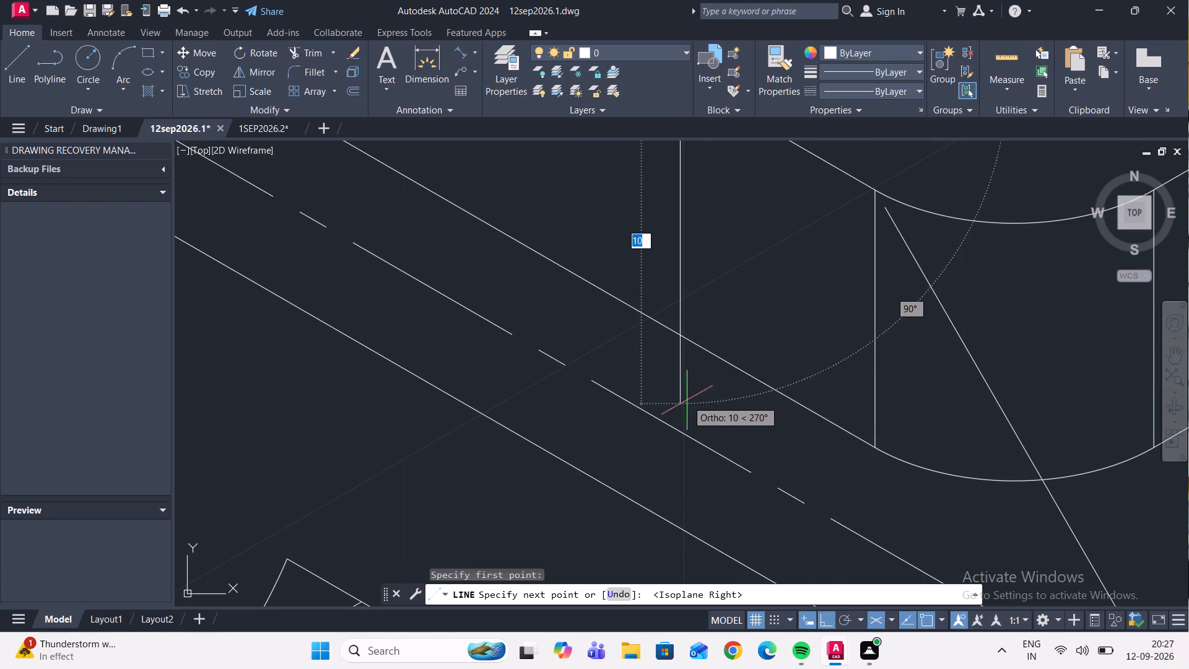
{"action": "scroll", "coordinate": [684, 409], "scroll_direction": "down", "scroll_amount": 3}
{"action": "scroll", "coordinate": [669, 421], "scroll_direction": "up", "scroll_amount": 3}
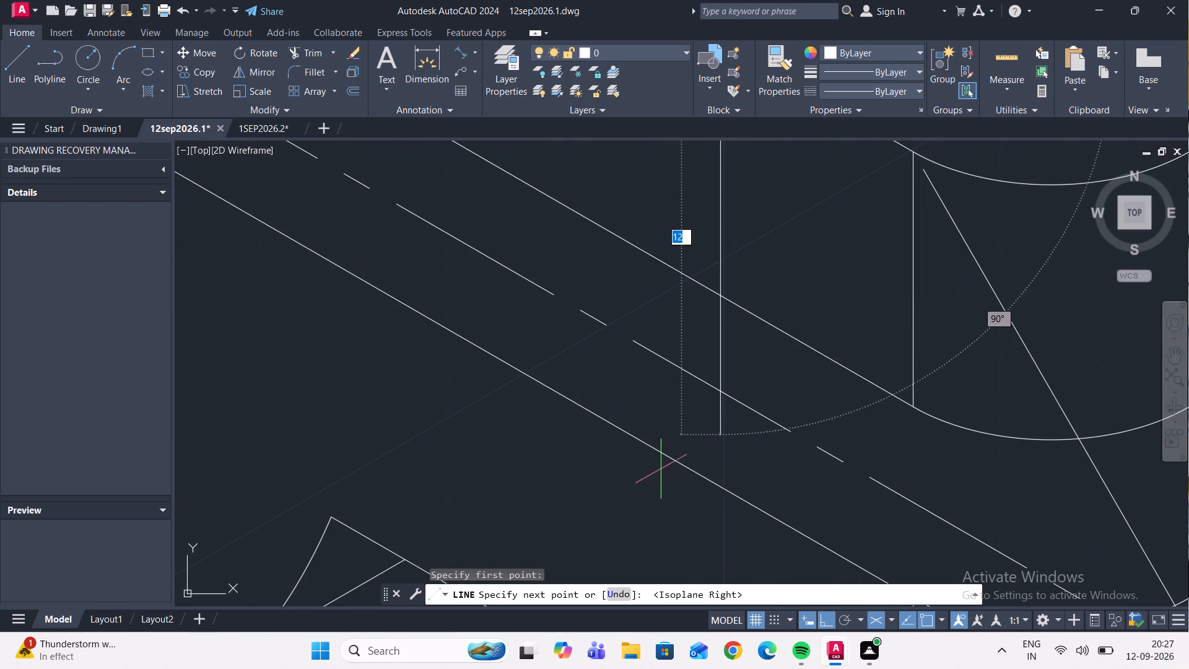
{"action": "left_click", "coordinate": [724, 464]}
{"action": "key", "text": "Escape"}
{"action": "scroll", "coordinate": [728, 458], "scroll_direction": "down", "scroll_amount": 3}
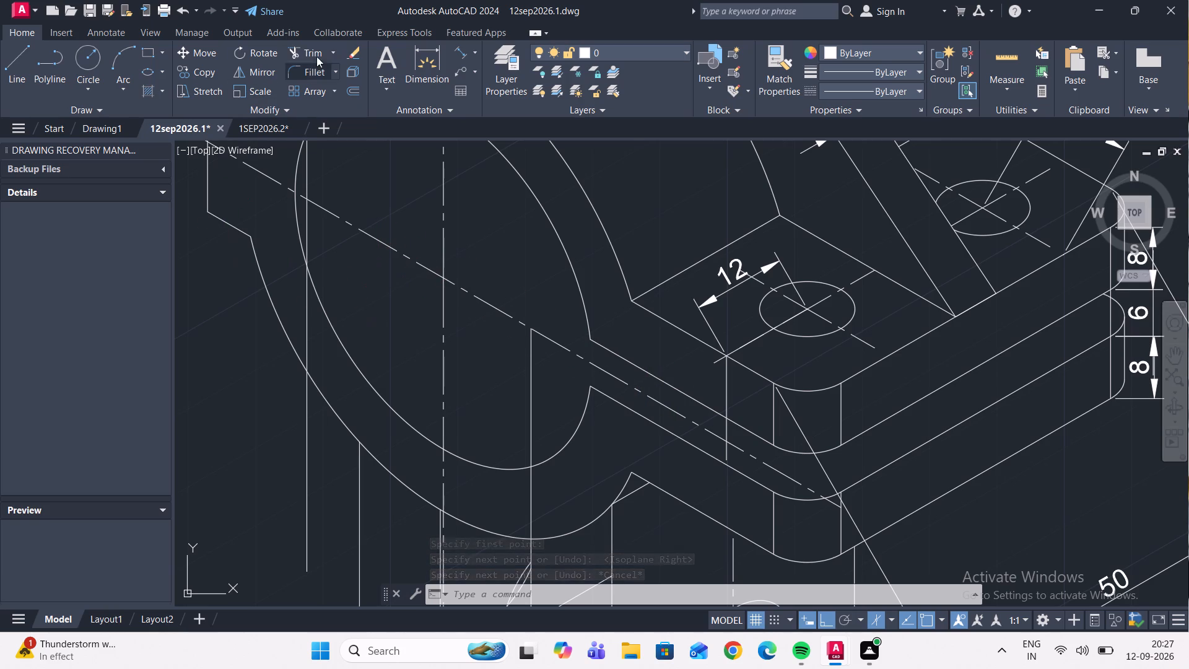
Add an aligned dimension from the large ring's centre to the vertical reference line's crossing with the flange centreline, placed below the centreline.
{"action": "left_click", "coordinate": [467, 55]}
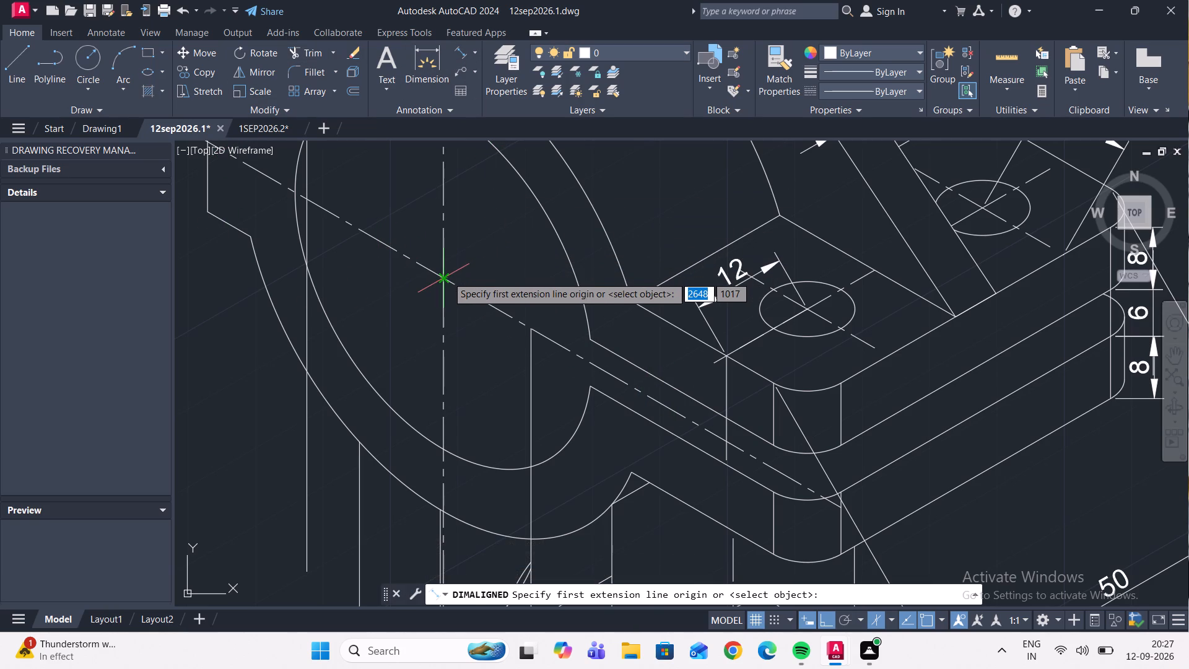
{"action": "left_click", "coordinate": [447, 277]}
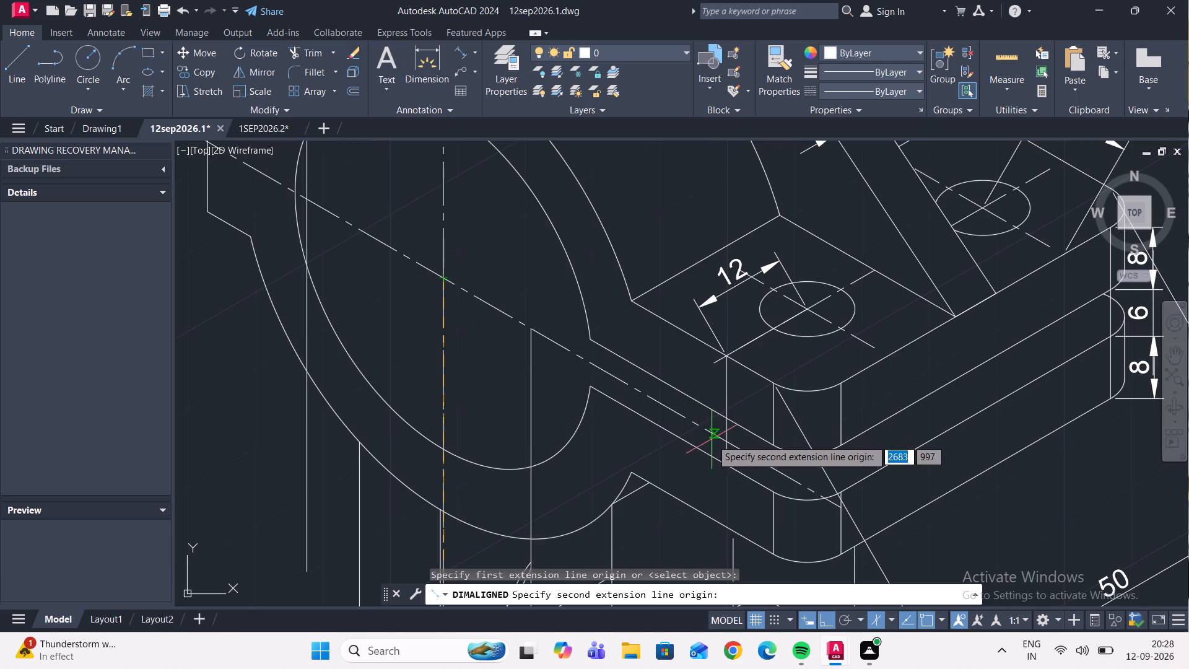
{"action": "left_click", "coordinate": [726, 445]}
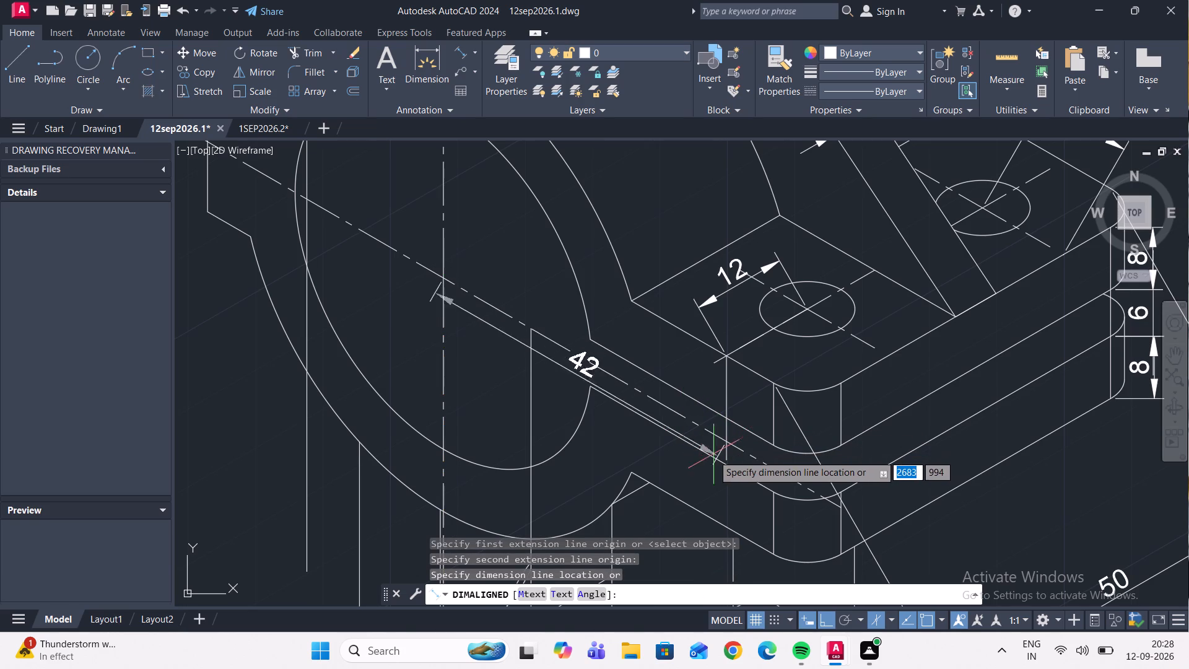
{"action": "scroll", "coordinate": [689, 460], "scroll_direction": "down", "scroll_amount": 2}
{"action": "scroll", "coordinate": [610, 452], "scroll_direction": "up", "scroll_amount": 1}
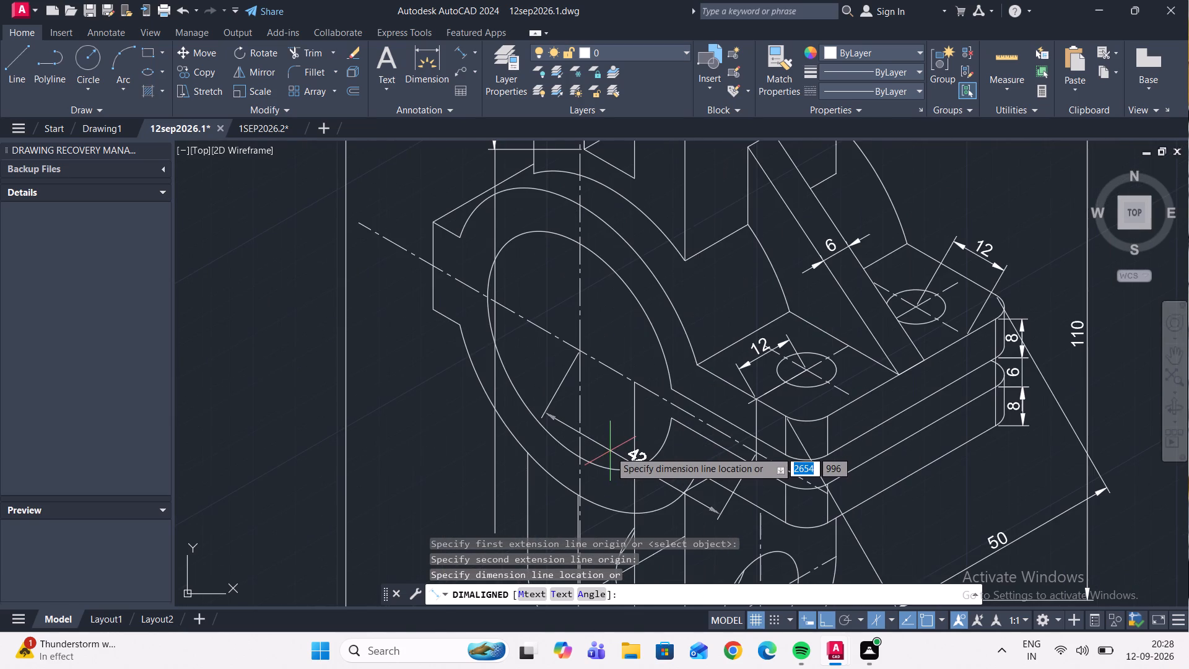
{"action": "left_click", "coordinate": [611, 451]}
{"action": "scroll", "coordinate": [679, 413], "scroll_direction": "down", "scroll_amount": 2}
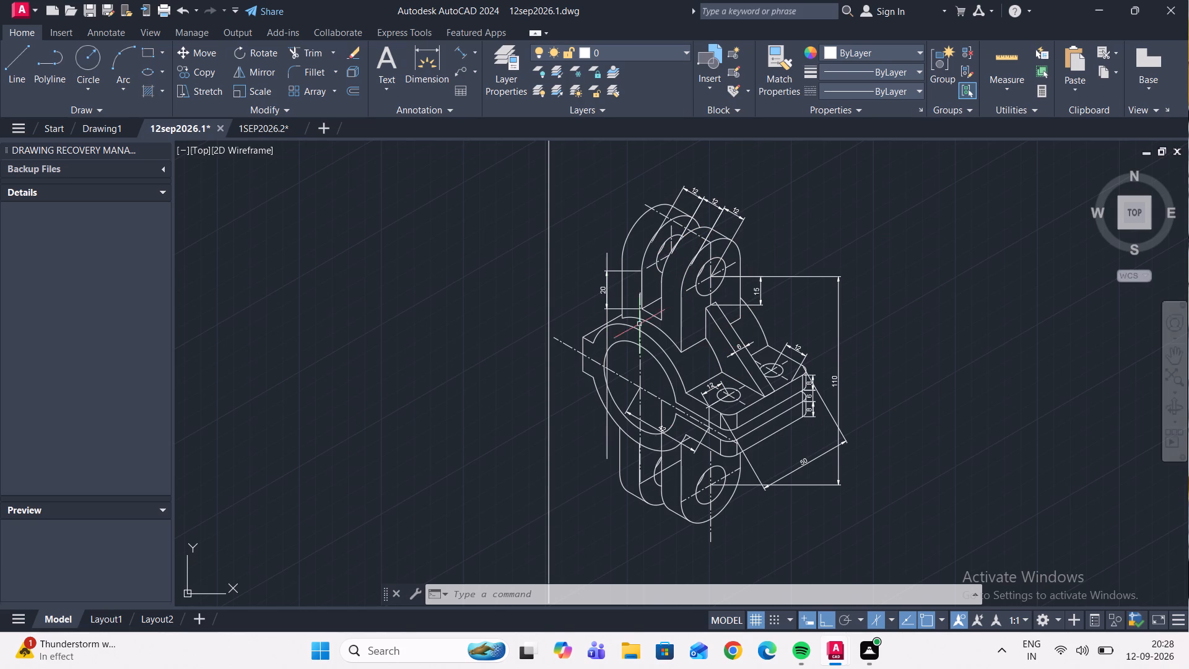
Delete the vertical reference line at the flange edge and the isometric reference line from the front flange hole's centre.
{"action": "scroll", "coordinate": [707, 342], "scroll_direction": "down", "scroll_amount": 2}
{"action": "scroll", "coordinate": [688, 406], "scroll_direction": "up", "scroll_amount": 2}
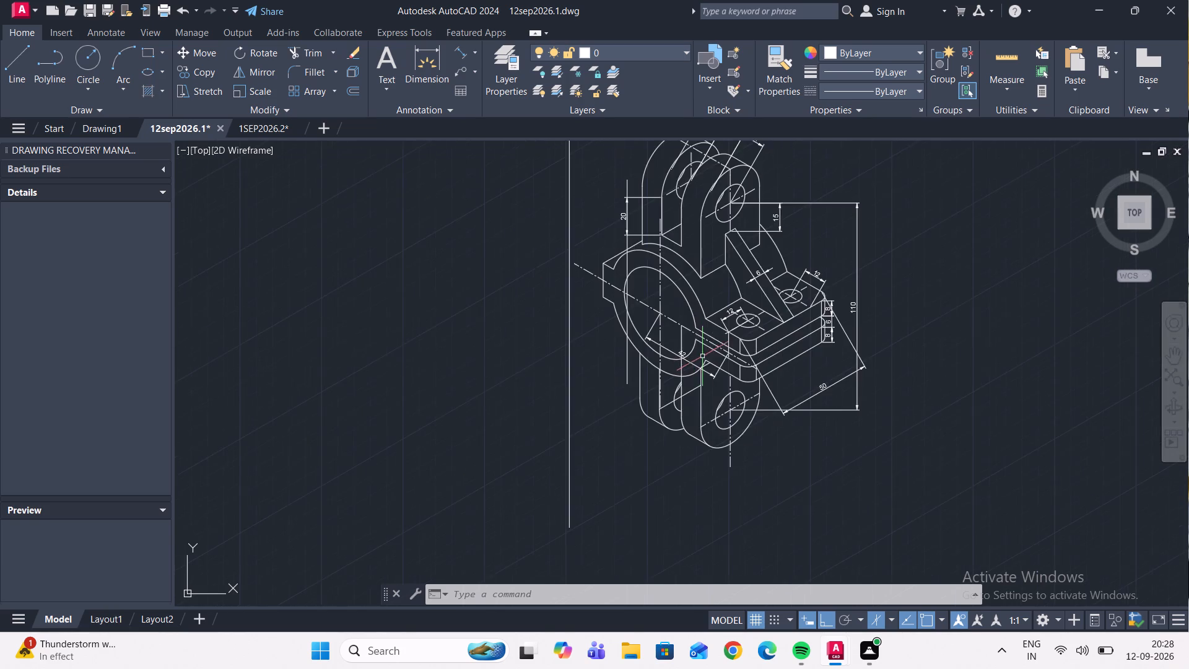
{"action": "scroll", "coordinate": [711, 341], "scroll_direction": "up", "scroll_amount": 3}
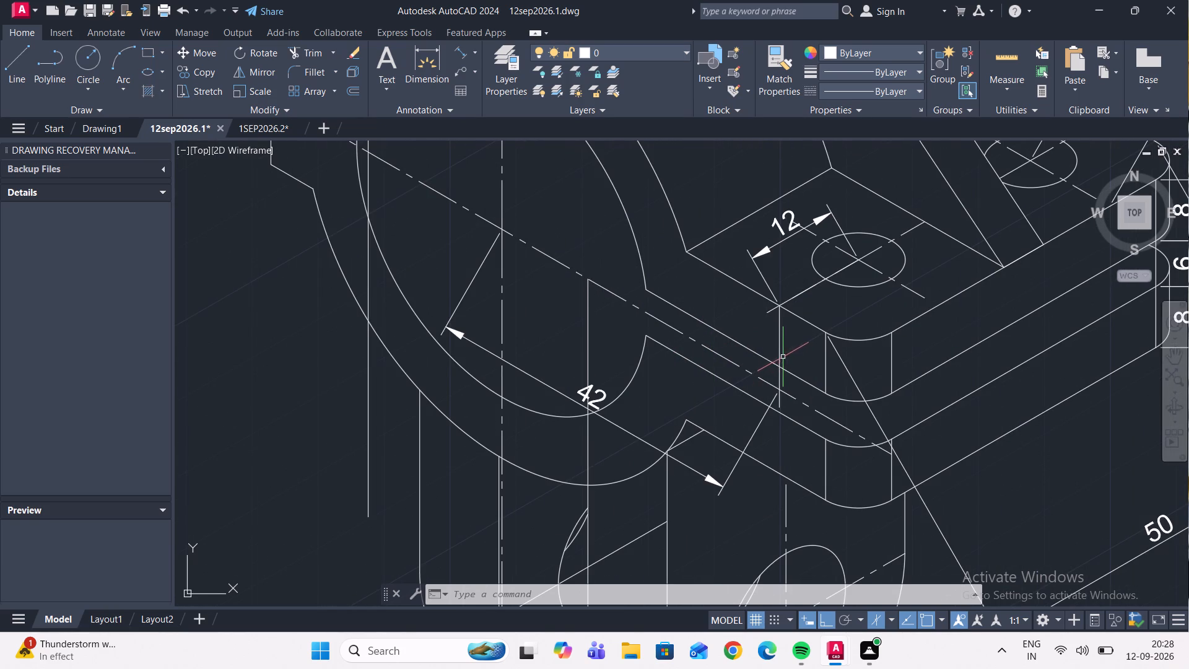
{"action": "left_click", "coordinate": [780, 346]}
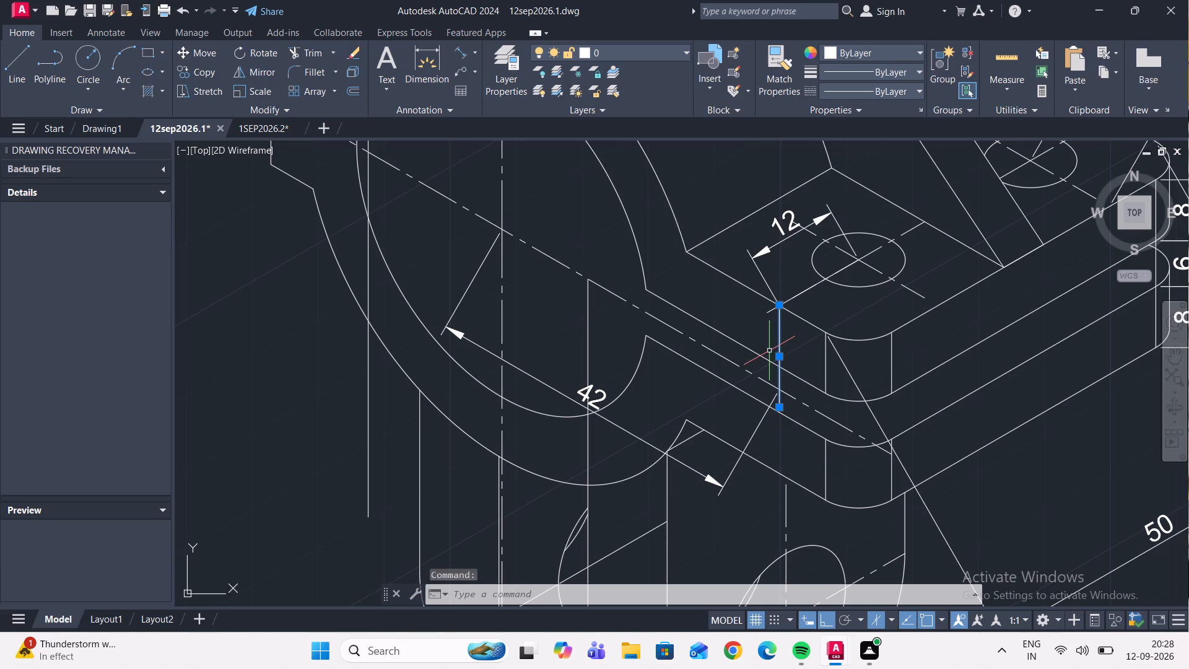
{"action": "key", "text": "Delete"}
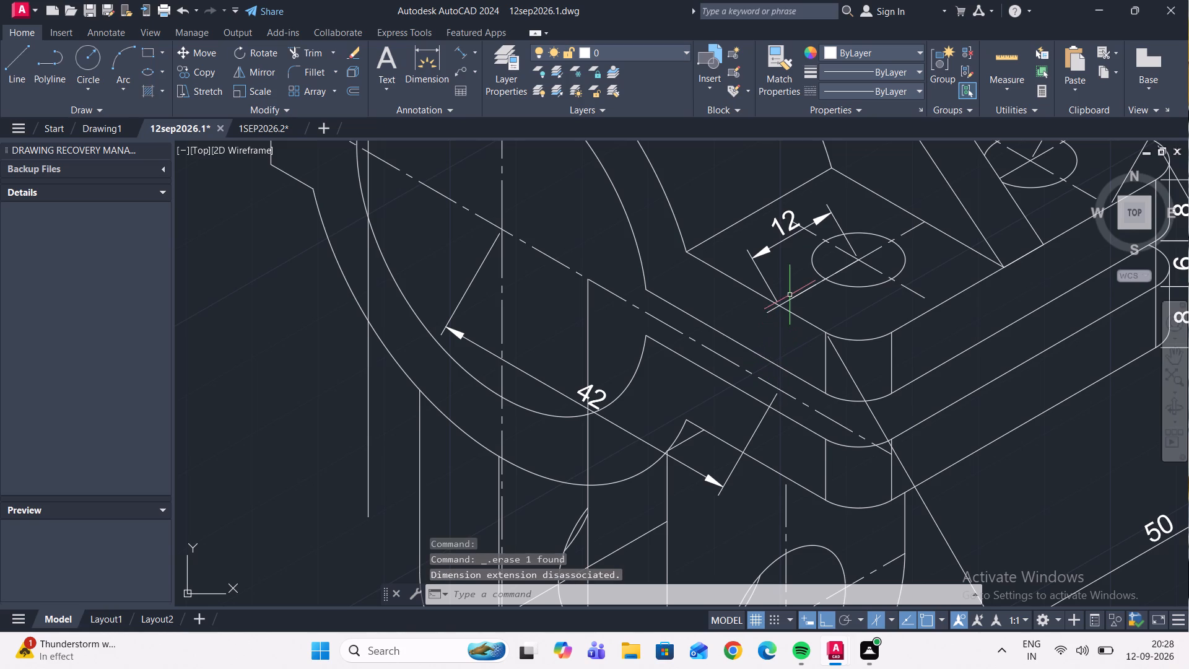
{"action": "left_click", "coordinate": [796, 296]}
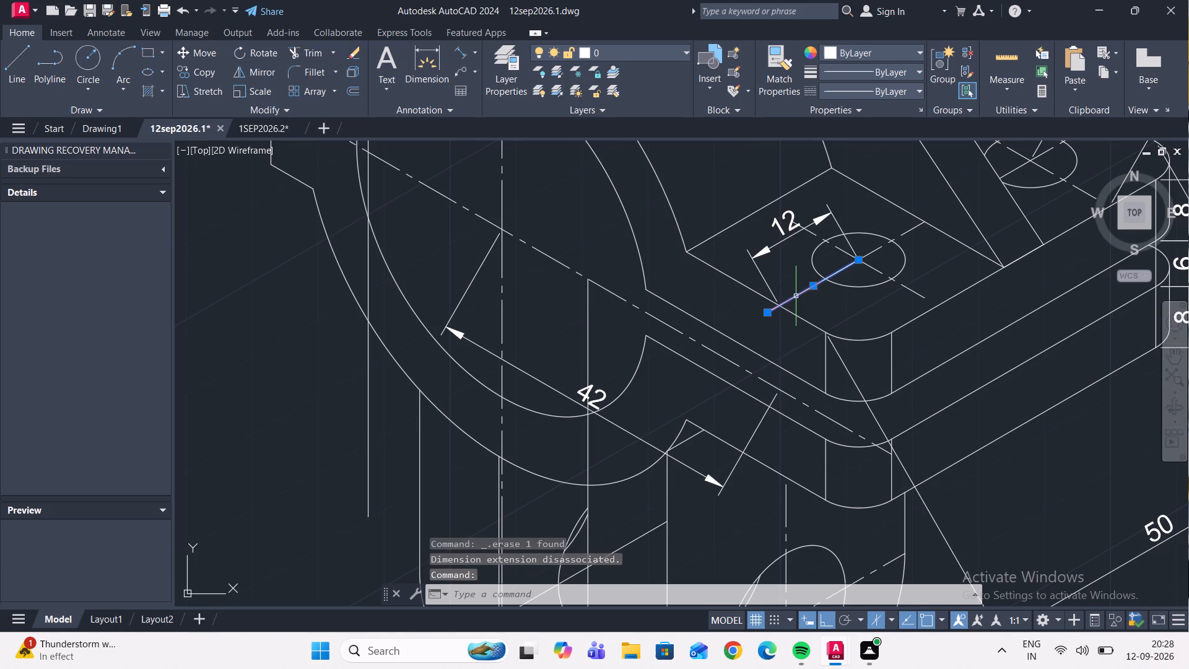
{"action": "key", "text": "Delete"}
Add an aligned dimension for the height of the vertical edge on the ring's left side tab, placed outside the tab.
{"action": "scroll", "coordinate": [775, 298], "scroll_direction": "down", "scroll_amount": 2}
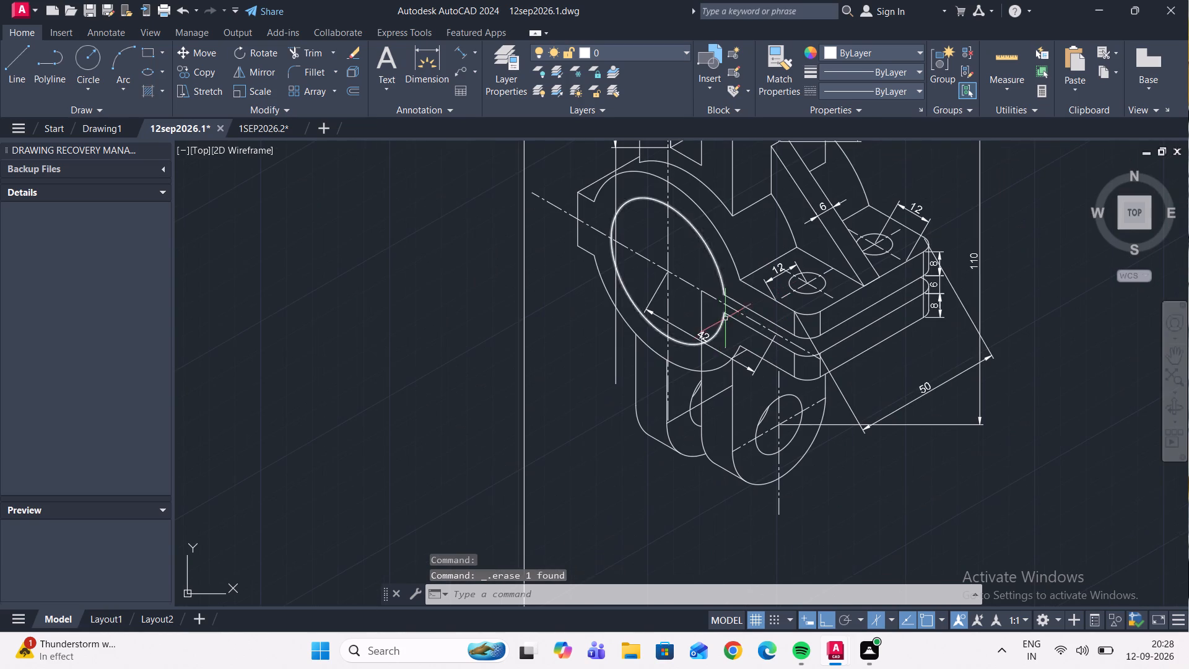
{"action": "scroll", "coordinate": [735, 309], "scroll_direction": "down", "scroll_amount": 1}
{"action": "middle_click_drag", "start_coordinate": [732, 233], "coordinate": [728, 302]}
{"action": "scroll", "coordinate": [732, 233], "scroll_direction": "down", "scroll_amount": 1}
{"action": "scroll", "coordinate": [727, 302], "scroll_direction": "up", "scroll_amount": 1}
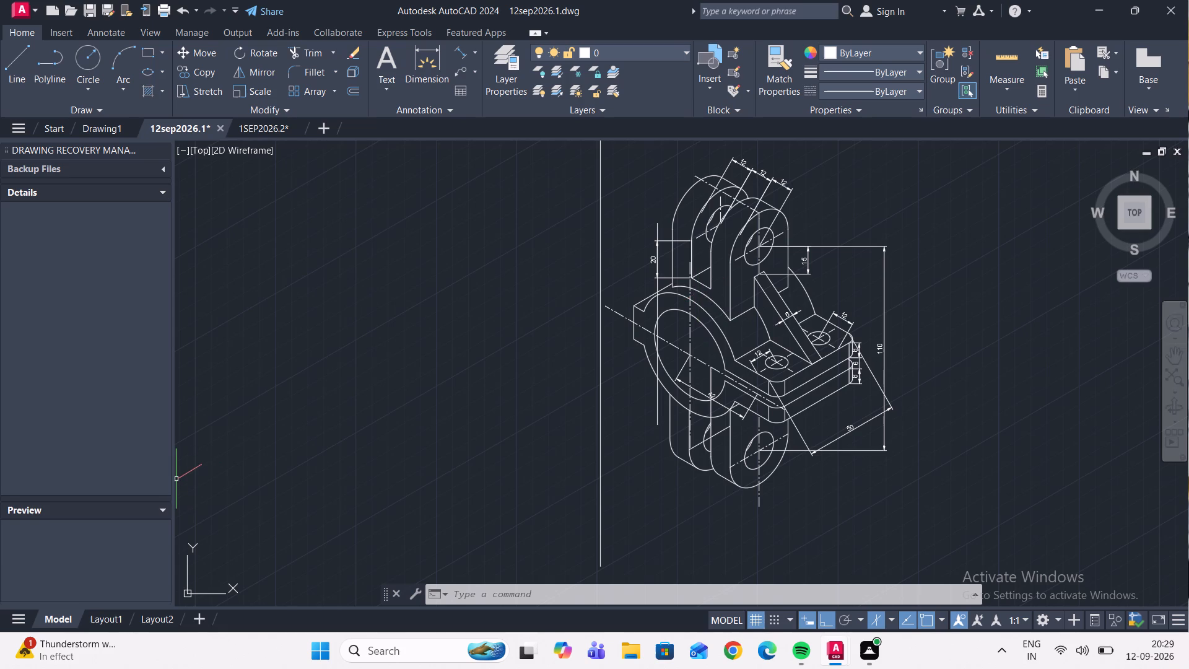
{"action": "scroll", "coordinate": [176, 479], "scroll_direction": "down", "scroll_amount": 2}
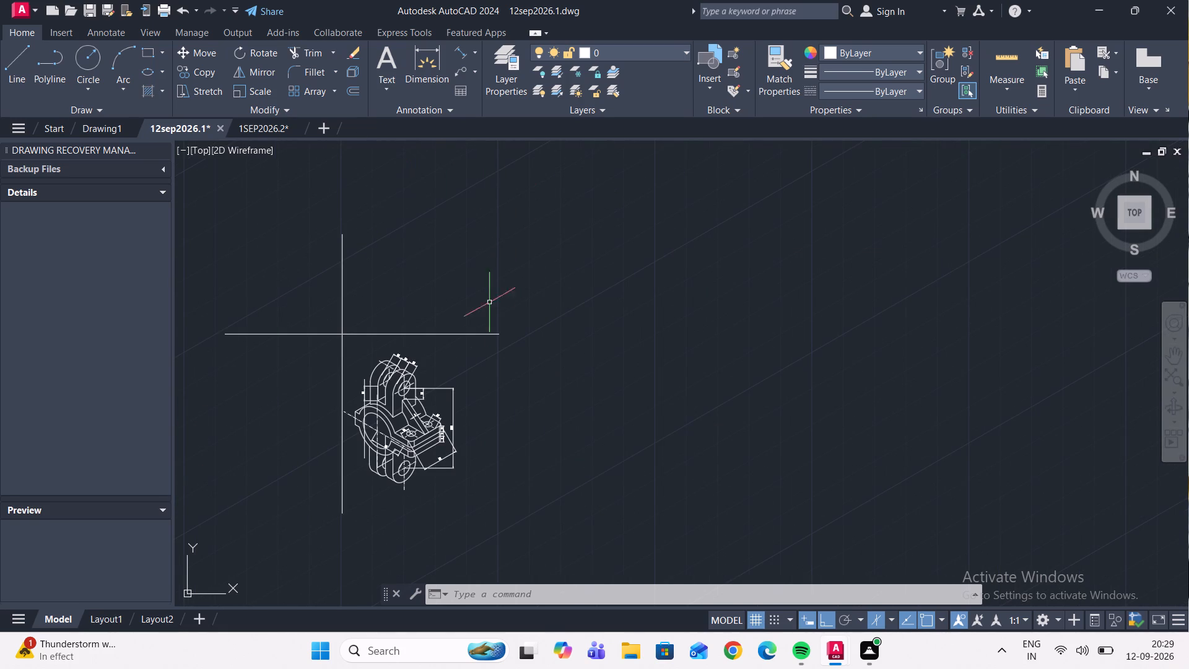
{"action": "scroll", "coordinate": [244, 469], "scroll_direction": "up", "scroll_amount": 1}
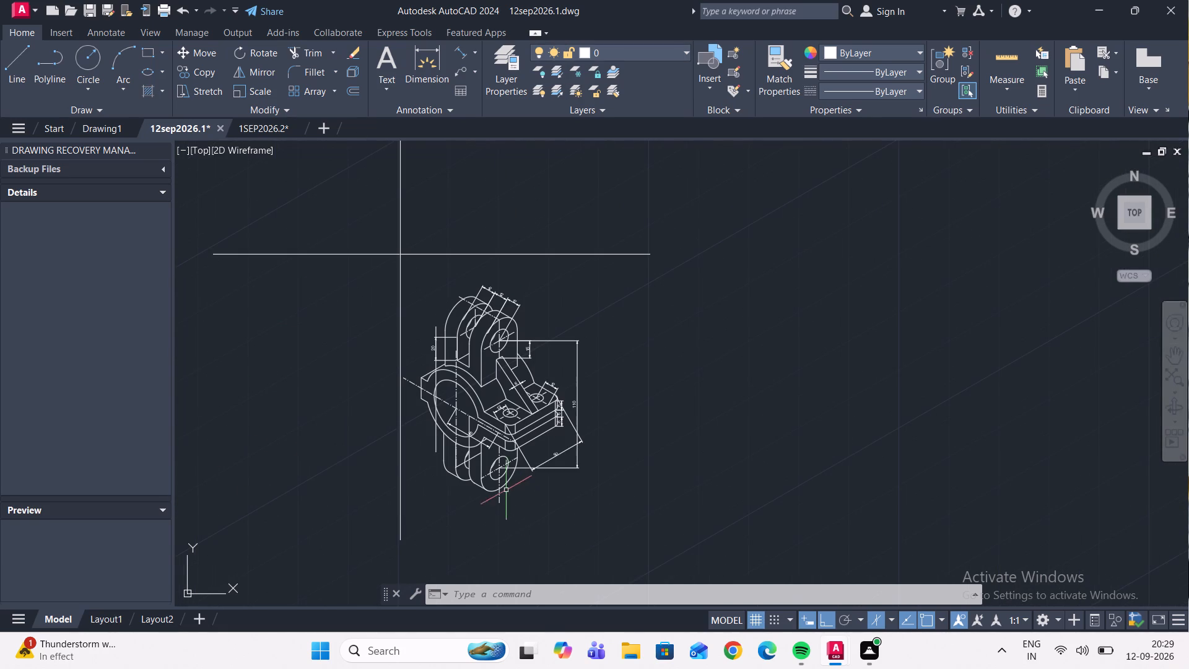
{"action": "scroll", "coordinate": [372, 385], "scroll_direction": "up", "scroll_amount": 2}
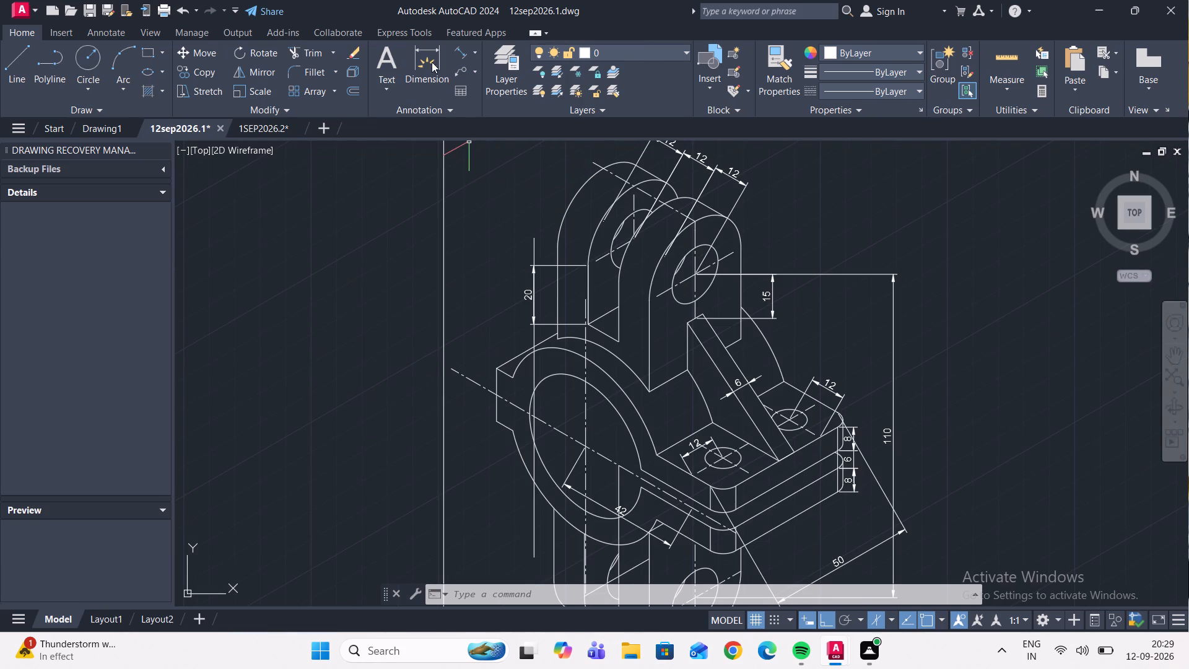
{"action": "left_click", "coordinate": [464, 51]}
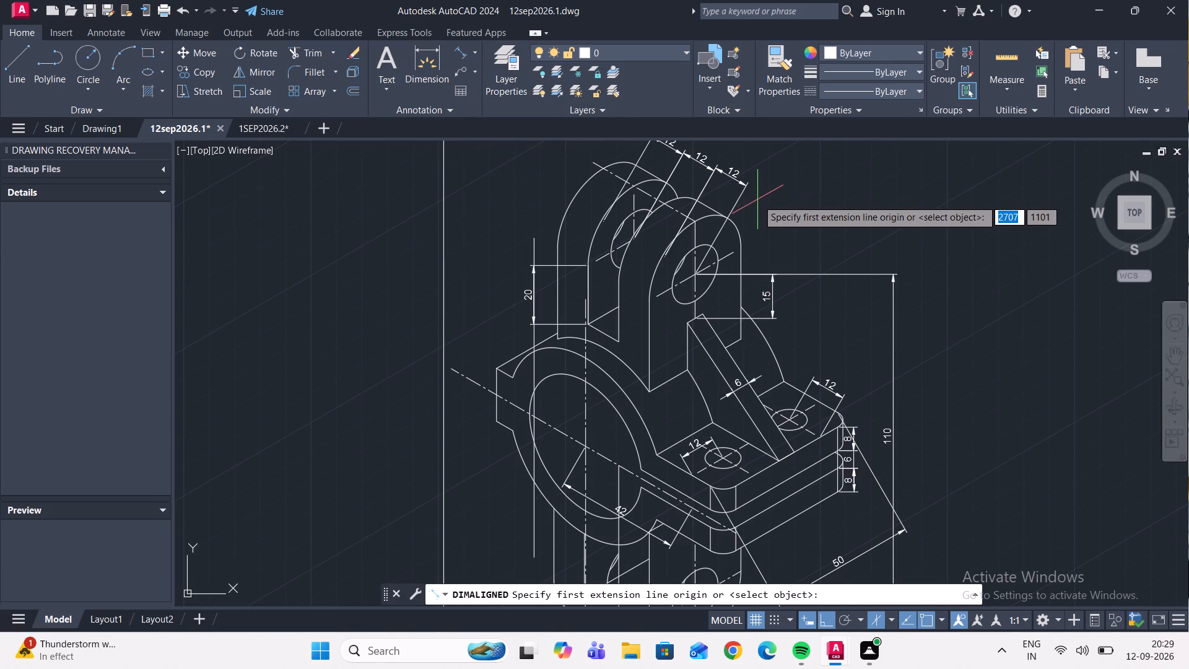
{"action": "scroll", "coordinate": [757, 199], "scroll_direction": "down", "scroll_amount": 3}
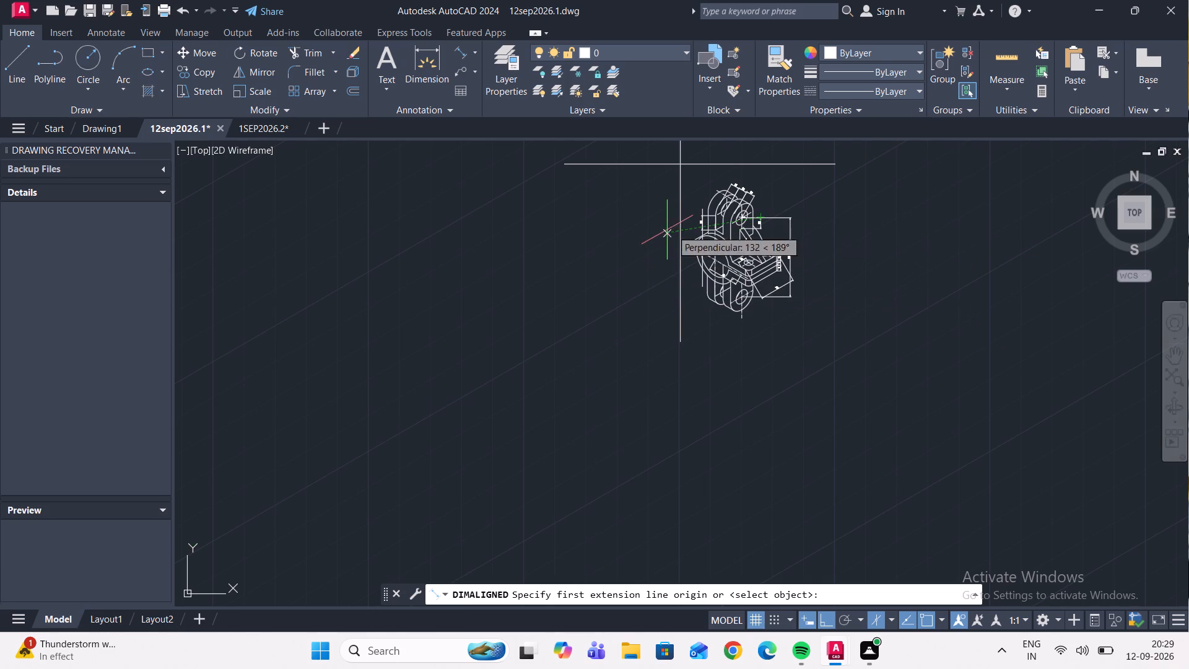
{"action": "scroll", "coordinate": [699, 248], "scroll_direction": "up", "scroll_amount": 1}
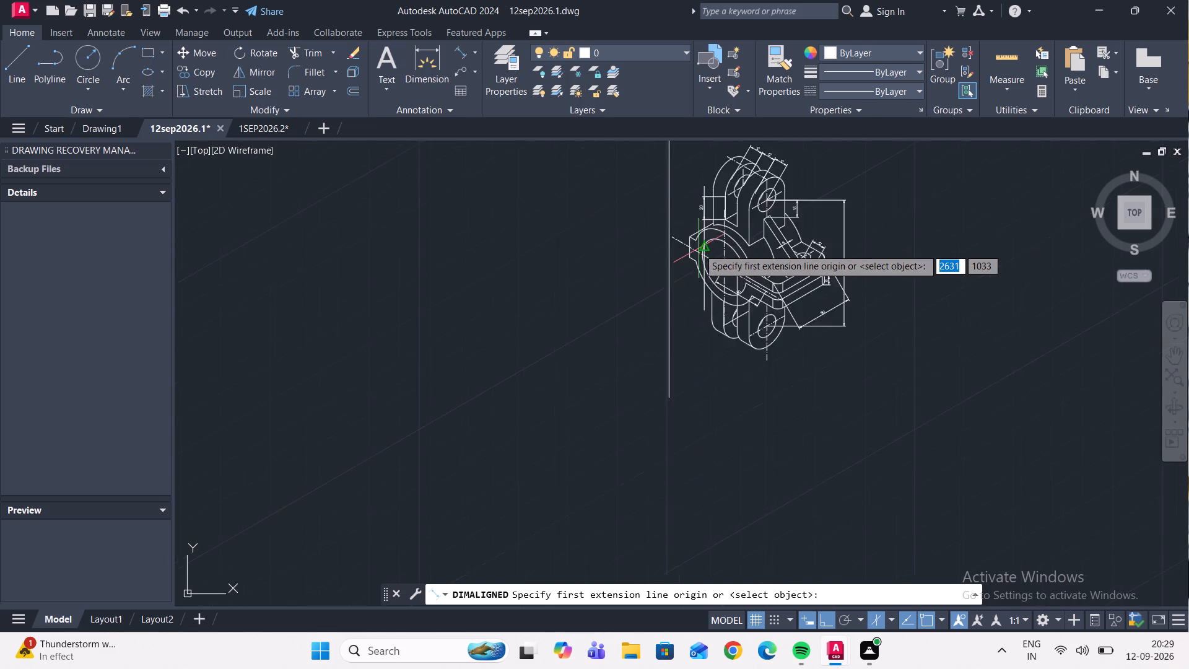
{"action": "scroll", "coordinate": [699, 248], "scroll_direction": "up", "scroll_amount": 4}
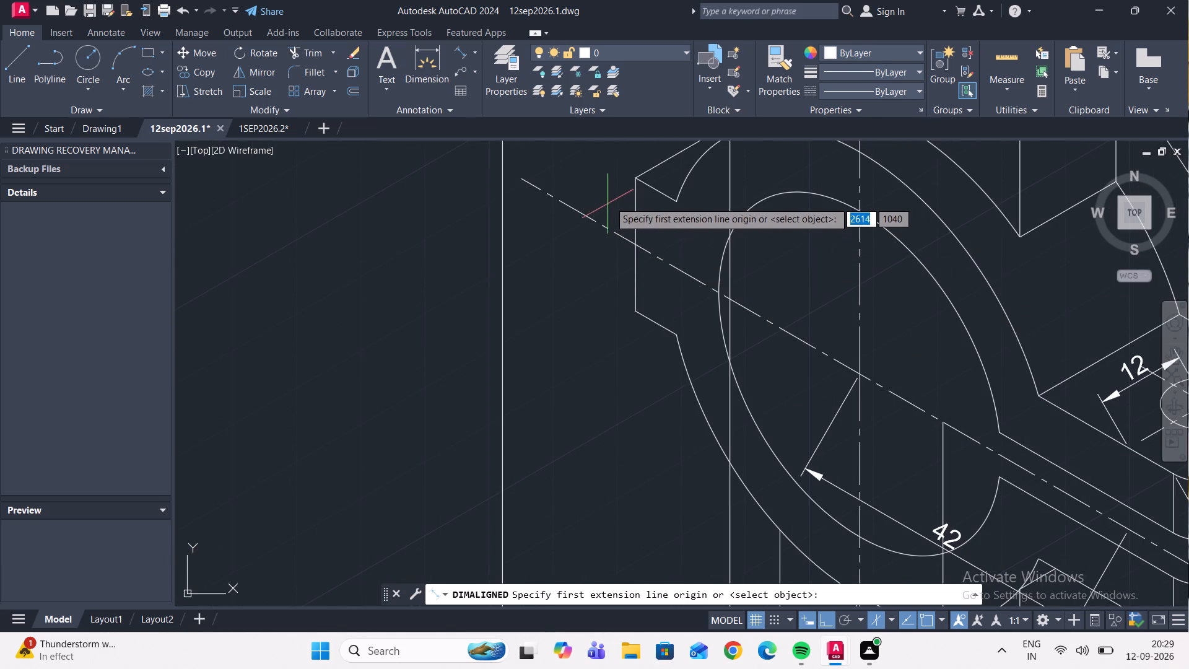
{"action": "left_click", "coordinate": [637, 174]}
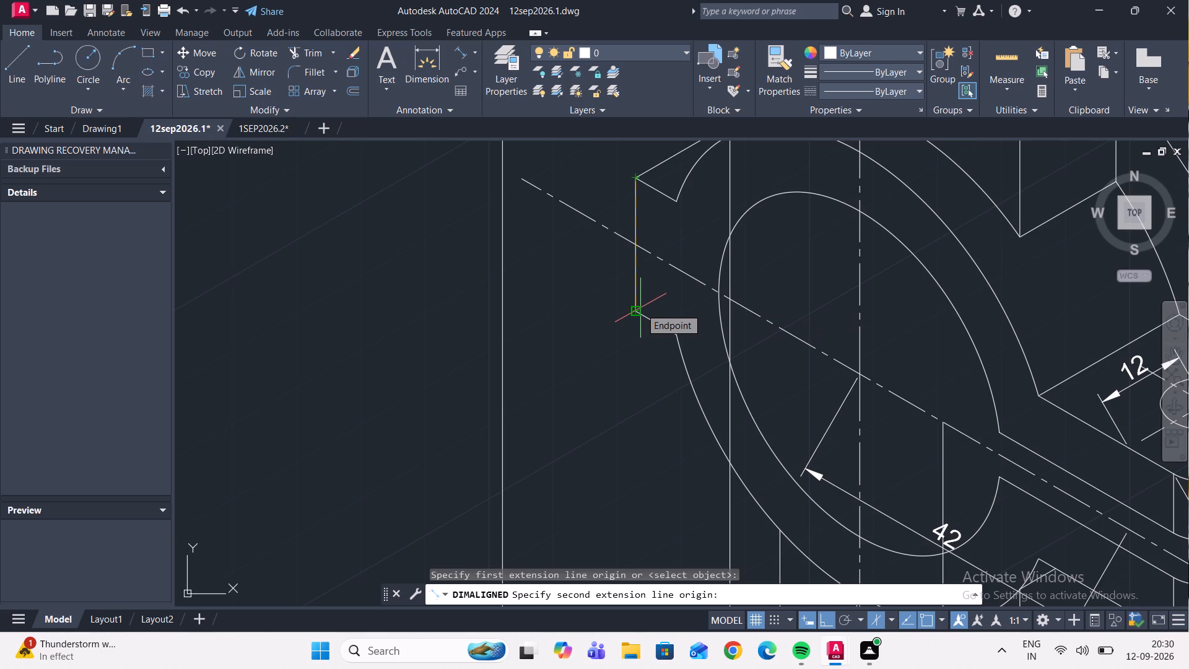
{"action": "left_click", "coordinate": [640, 308]}
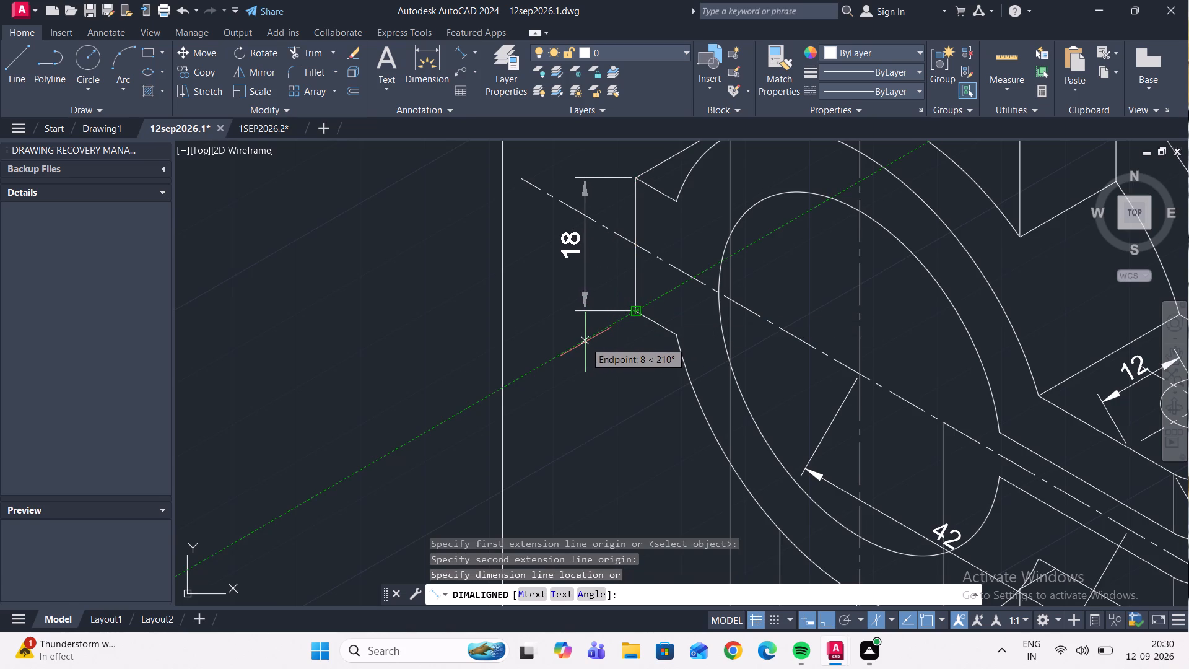
{"action": "left_click", "coordinate": [585, 342]}
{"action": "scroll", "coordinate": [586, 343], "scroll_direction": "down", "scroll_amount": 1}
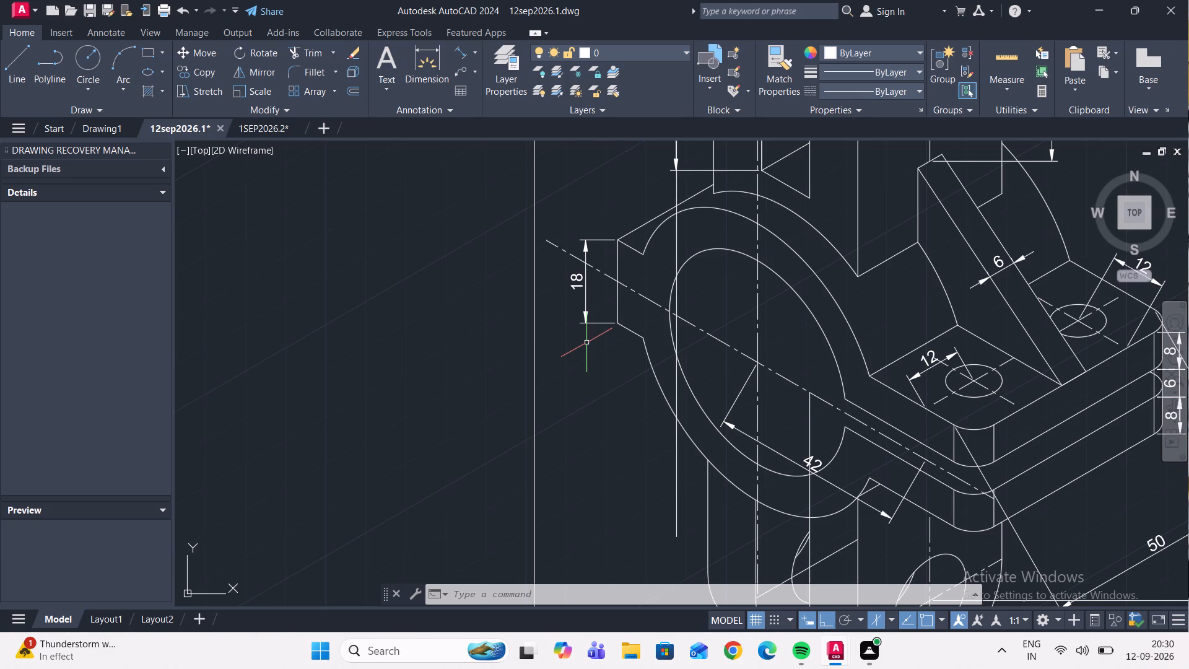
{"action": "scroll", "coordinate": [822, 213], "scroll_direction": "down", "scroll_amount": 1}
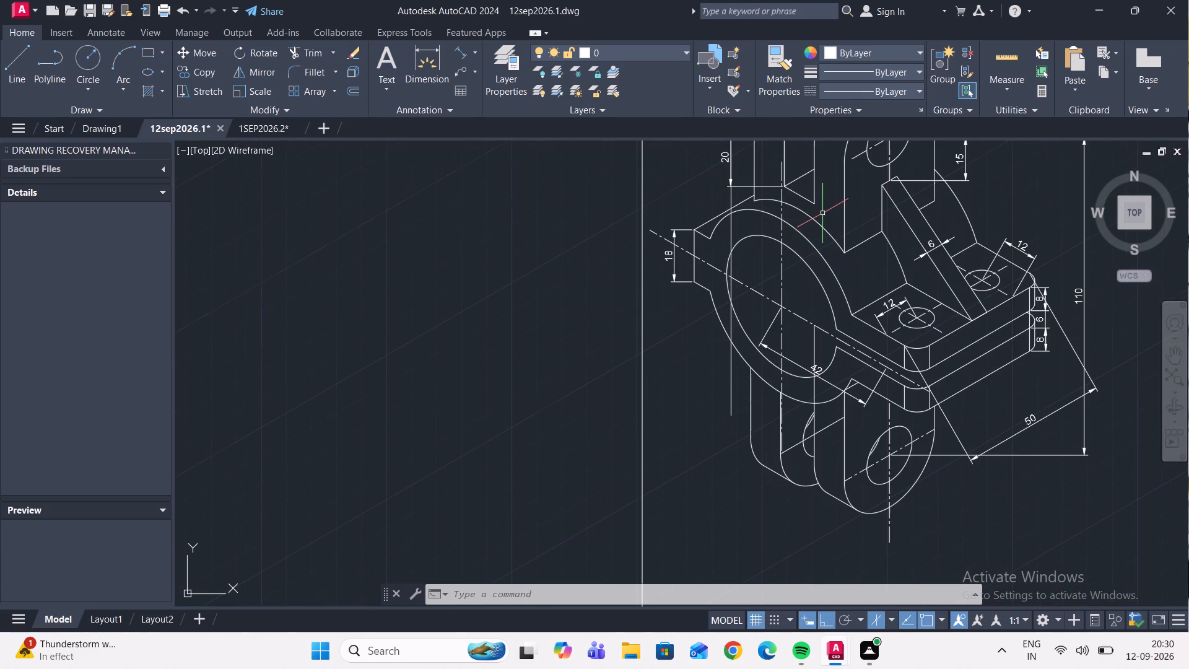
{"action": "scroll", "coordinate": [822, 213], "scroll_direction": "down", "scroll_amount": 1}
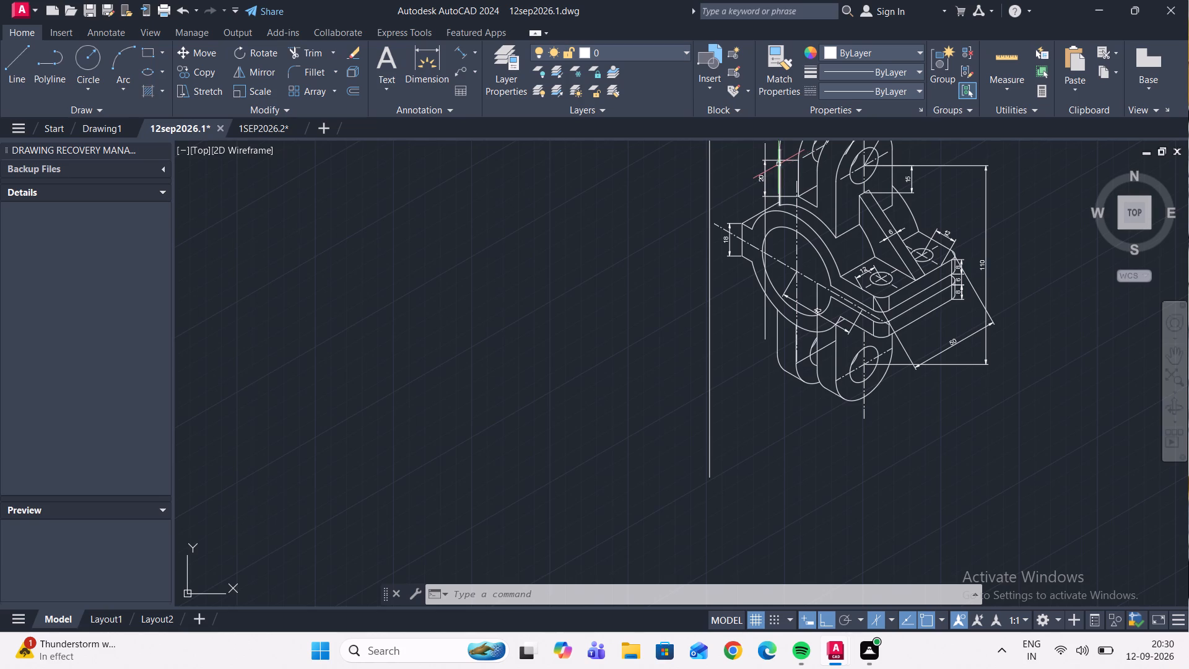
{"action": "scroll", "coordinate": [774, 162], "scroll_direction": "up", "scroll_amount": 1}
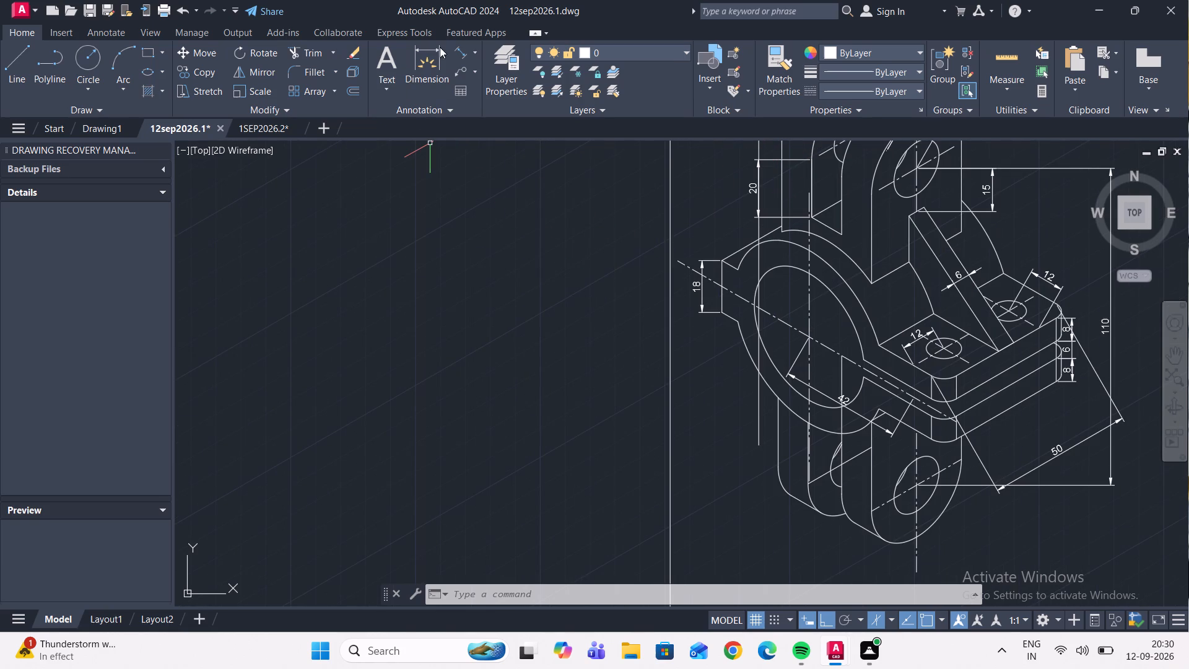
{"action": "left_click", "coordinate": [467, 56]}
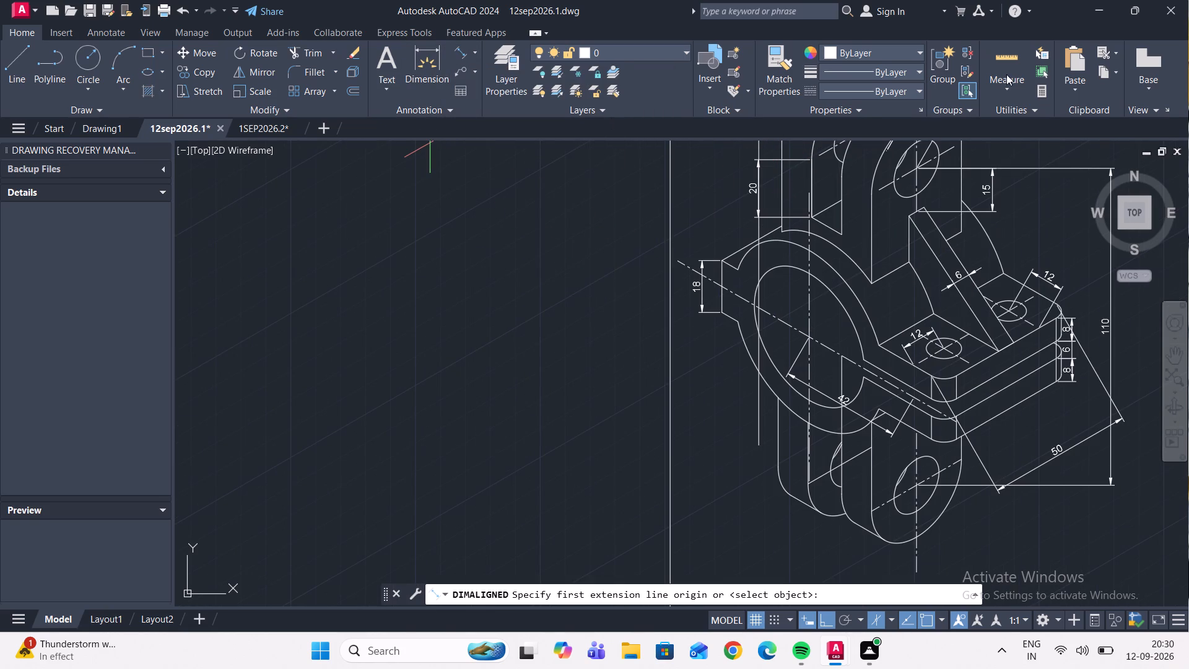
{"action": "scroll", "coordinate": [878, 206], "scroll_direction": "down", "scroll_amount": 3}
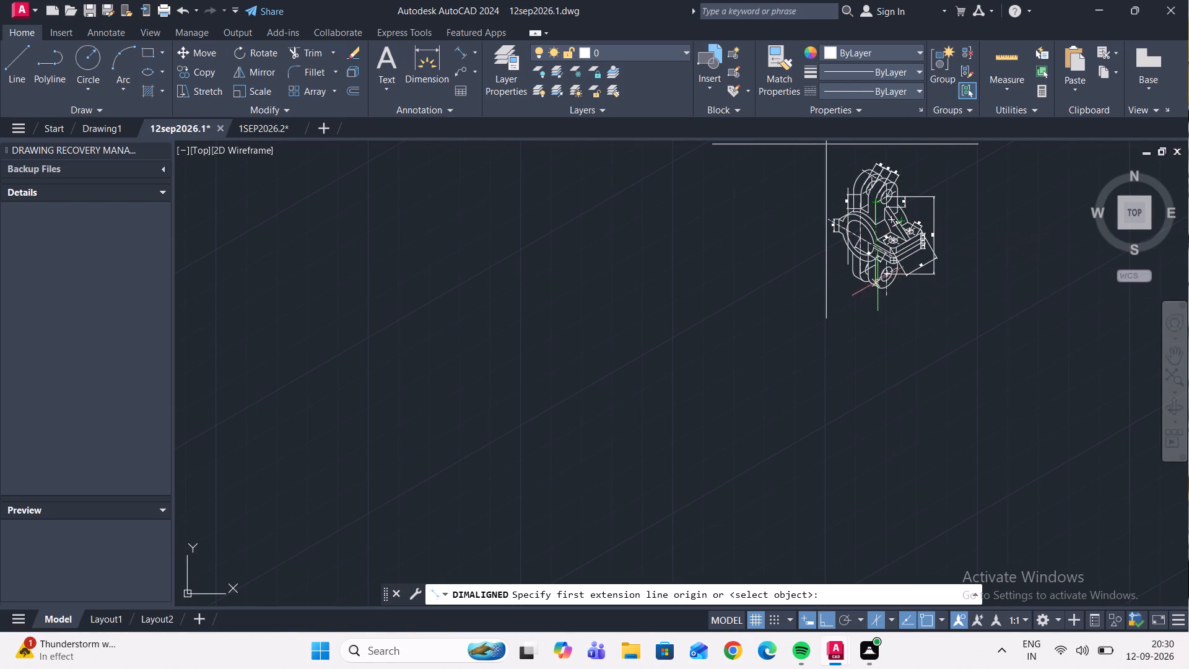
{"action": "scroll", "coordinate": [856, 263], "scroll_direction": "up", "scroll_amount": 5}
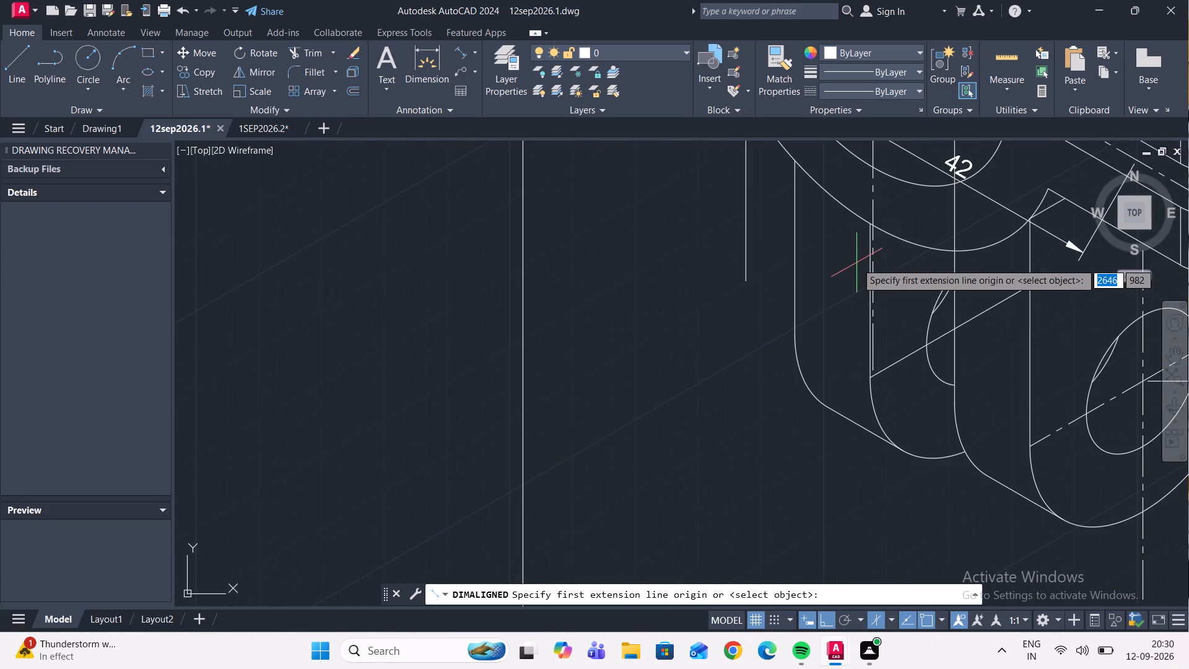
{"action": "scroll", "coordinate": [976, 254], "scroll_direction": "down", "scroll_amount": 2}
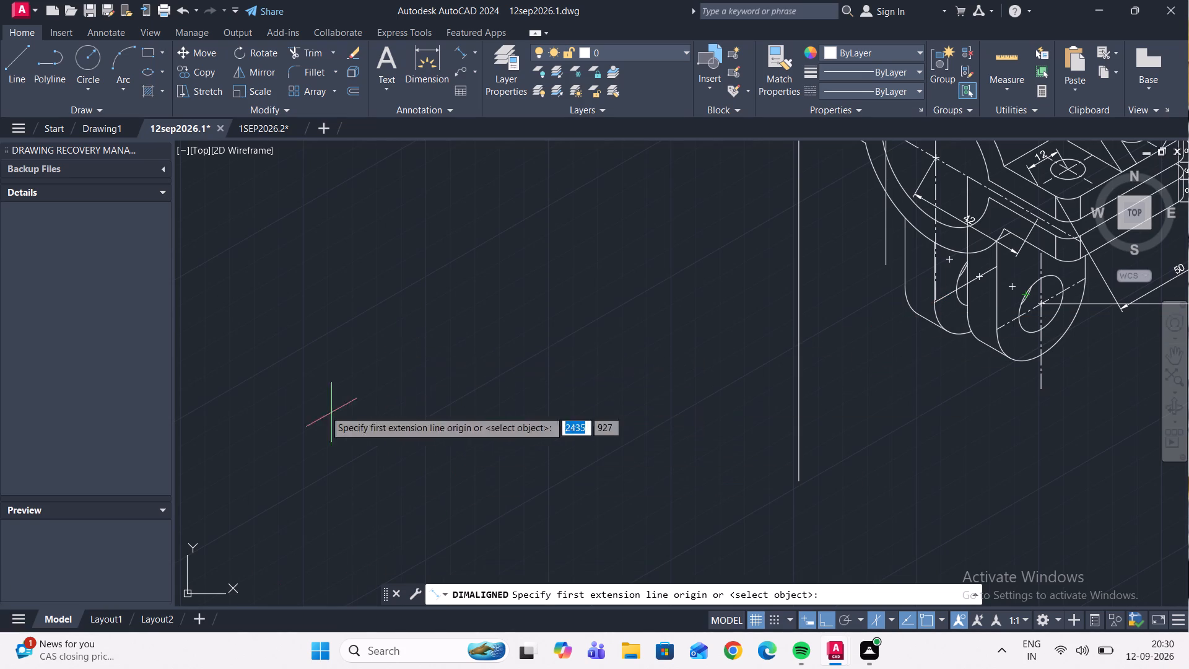
Start a line near the rounded lower lugs beneath the large ring.
{"action": "left_click", "coordinate": [37, 84]}
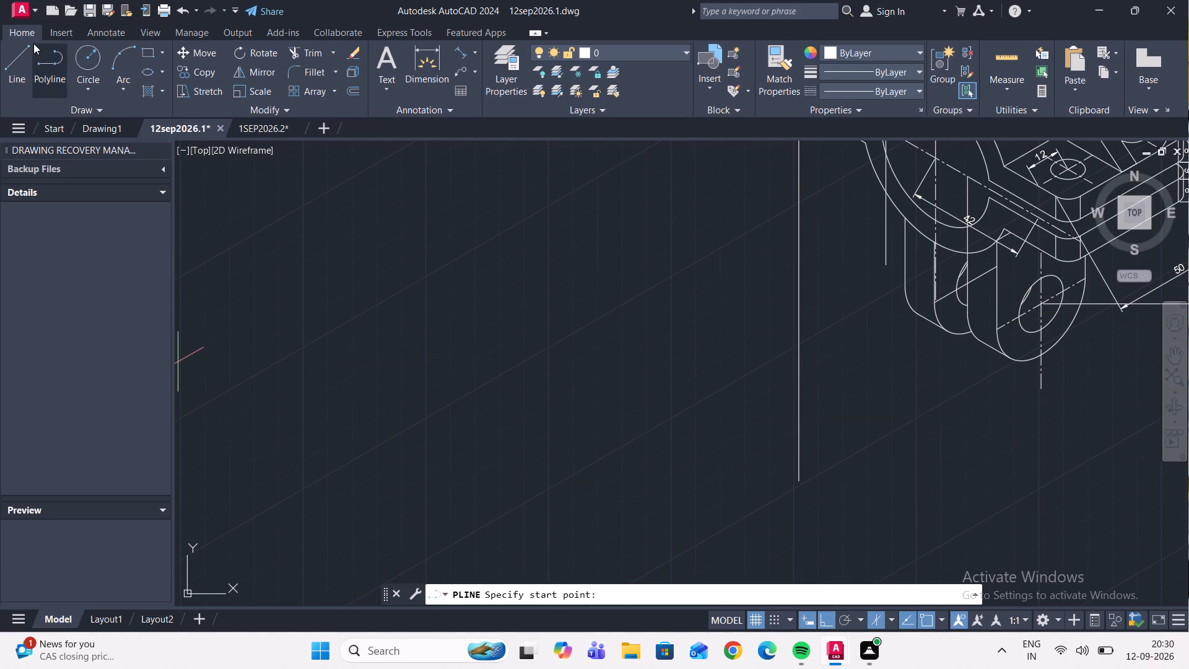
{"action": "left_click", "coordinate": [27, 70]}
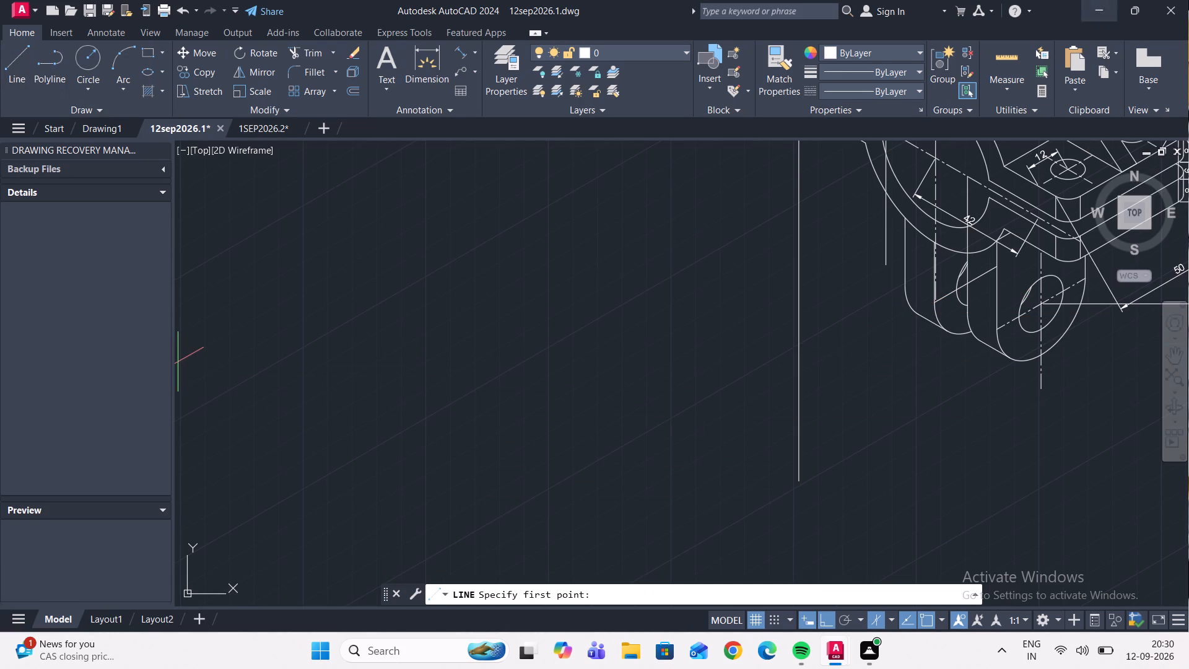
{"action": "scroll", "coordinate": [967, 288], "scroll_direction": "down", "scroll_amount": 1}
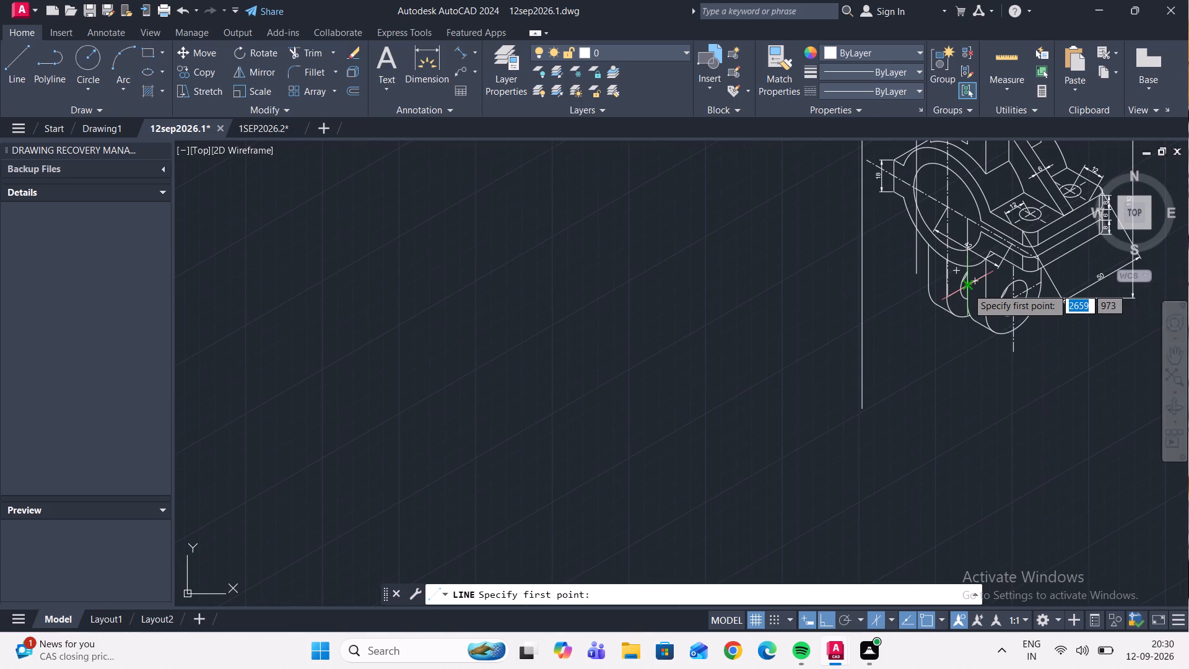
{"action": "scroll", "coordinate": [936, 291], "scroll_direction": "up", "scroll_amount": 3}
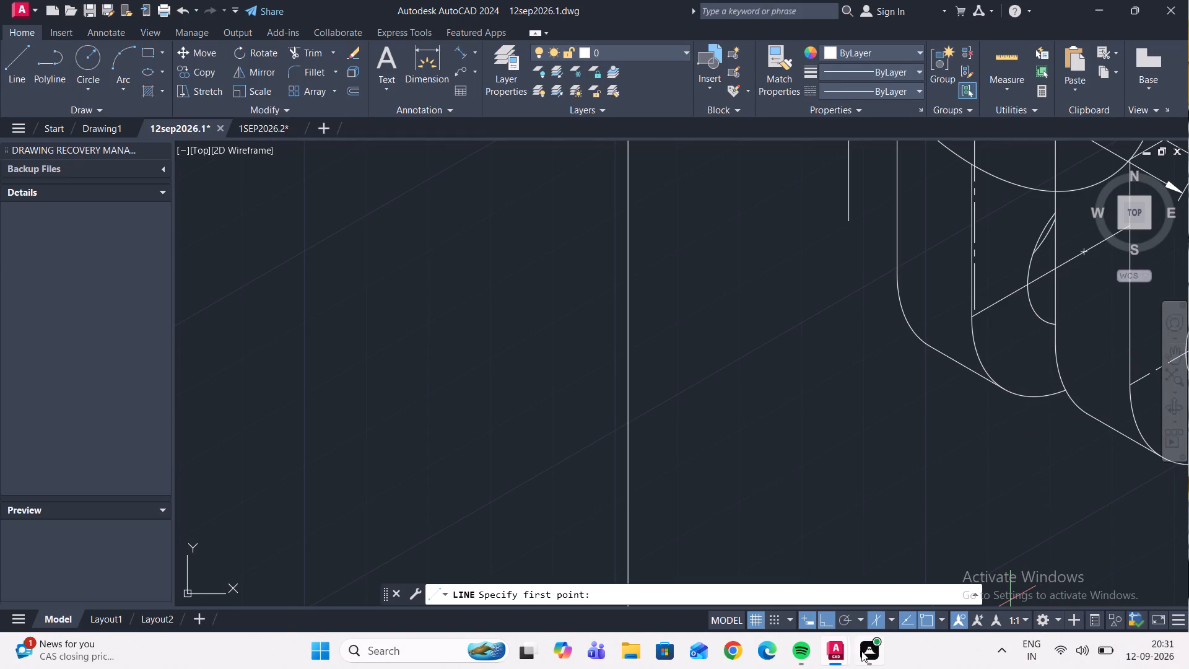
{"action": "left_click_drag", "start_coordinate": [865, 650], "coordinate": [871, 645]}
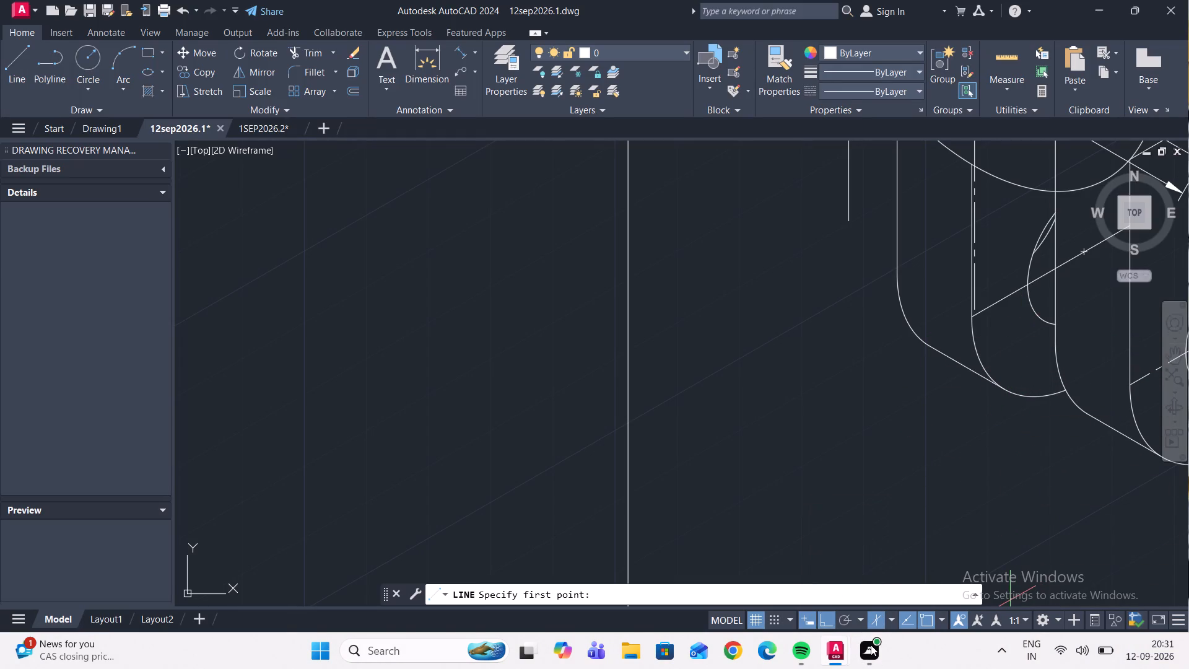
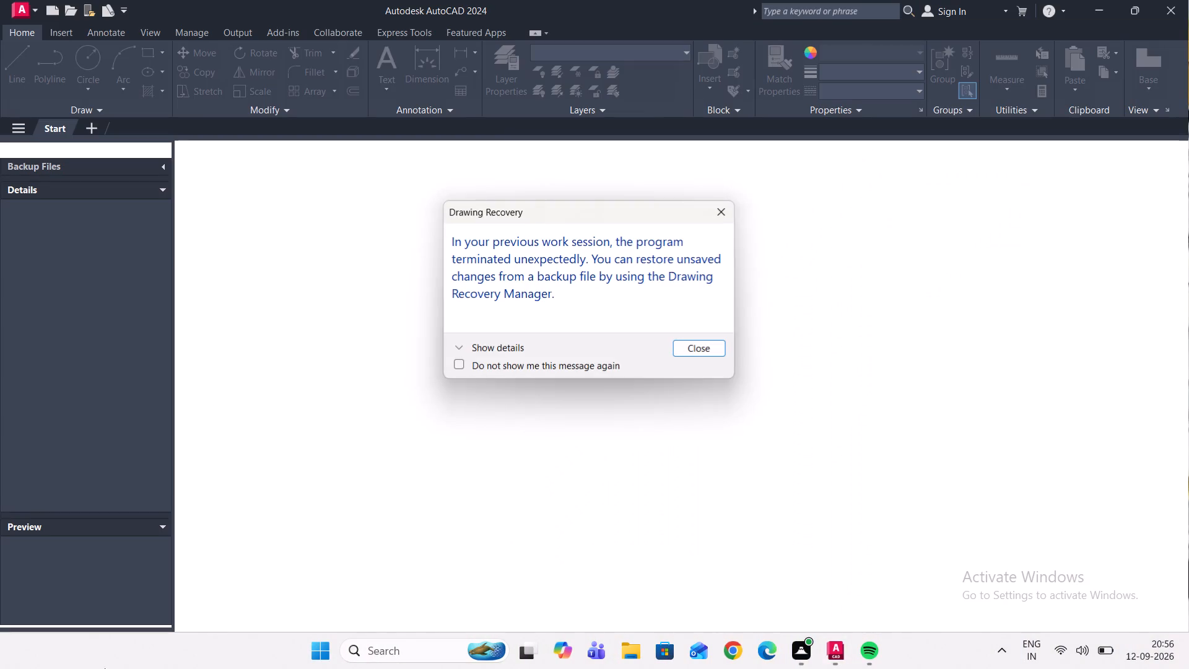
Dismiss the Drawing Recovery notice and browse the recent drawings for the file to reopen.
{"action": "left_click", "coordinate": [715, 216]}
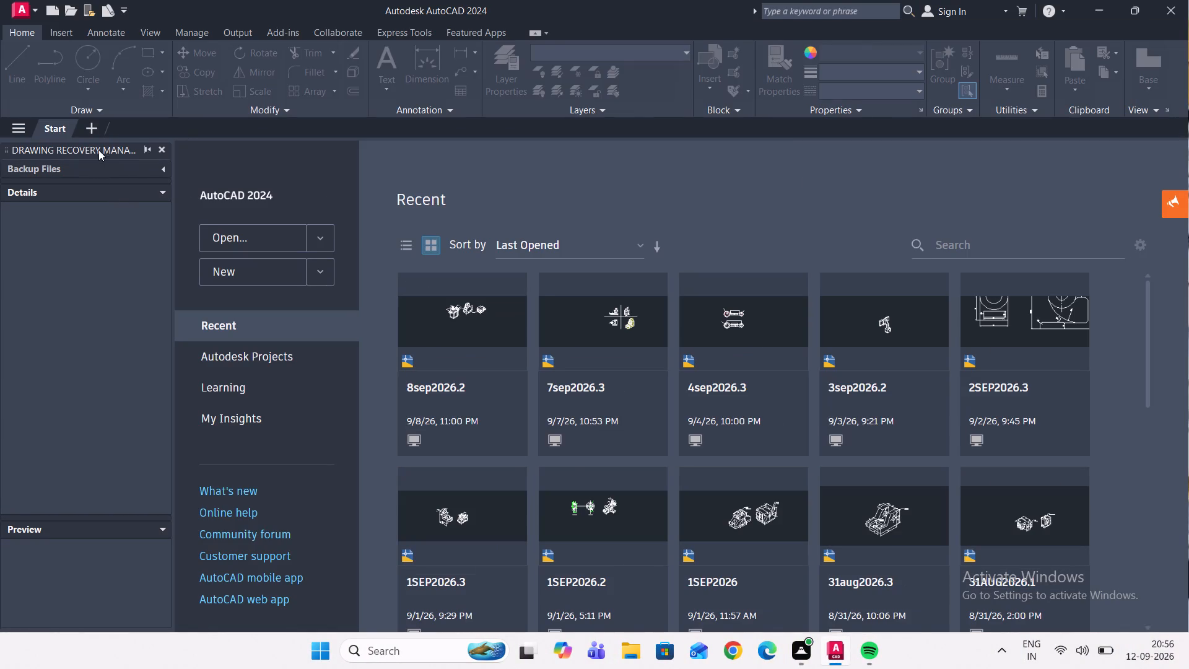
{"action": "scroll", "coordinate": [619, 343], "scroll_direction": "down", "scroll_amount": 3}
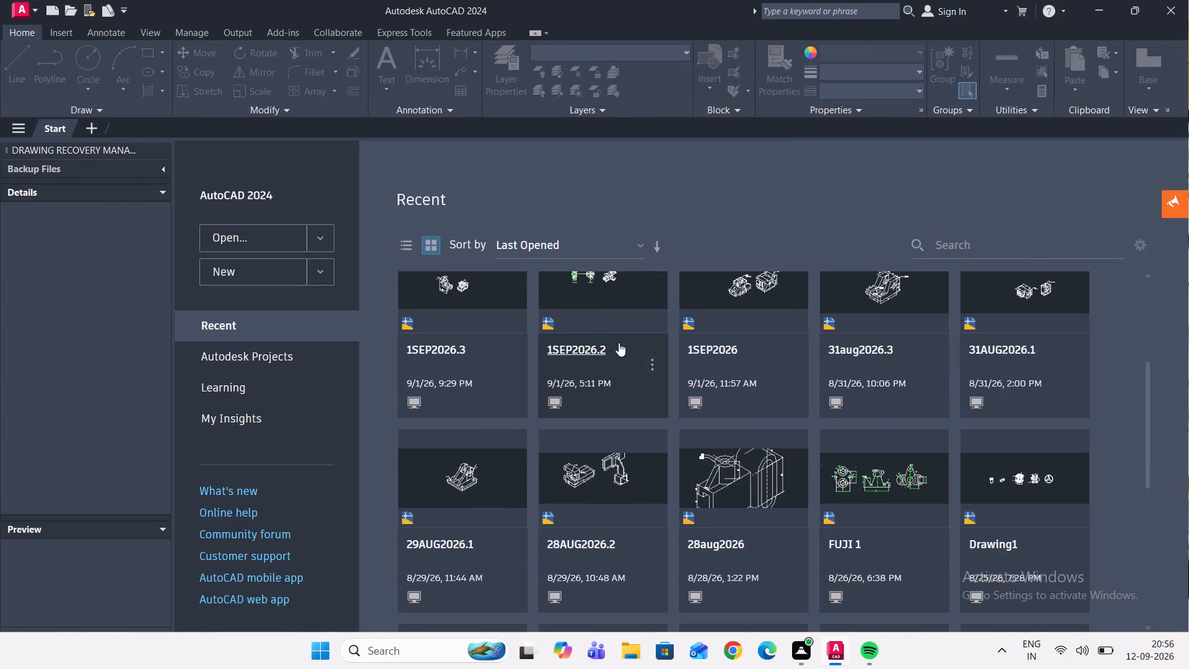
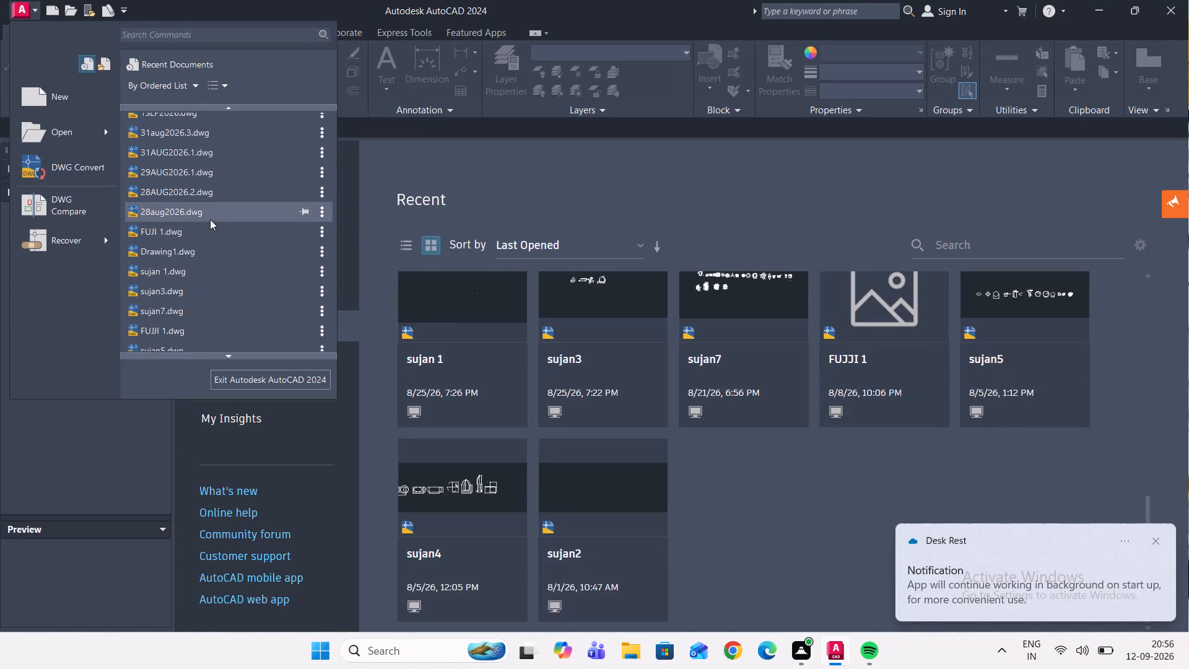
Look through the recent documents list and its previews for the bracket drawing.
{"action": "scroll", "coordinate": [209, 212], "scroll_direction": "up", "scroll_amount": 2}
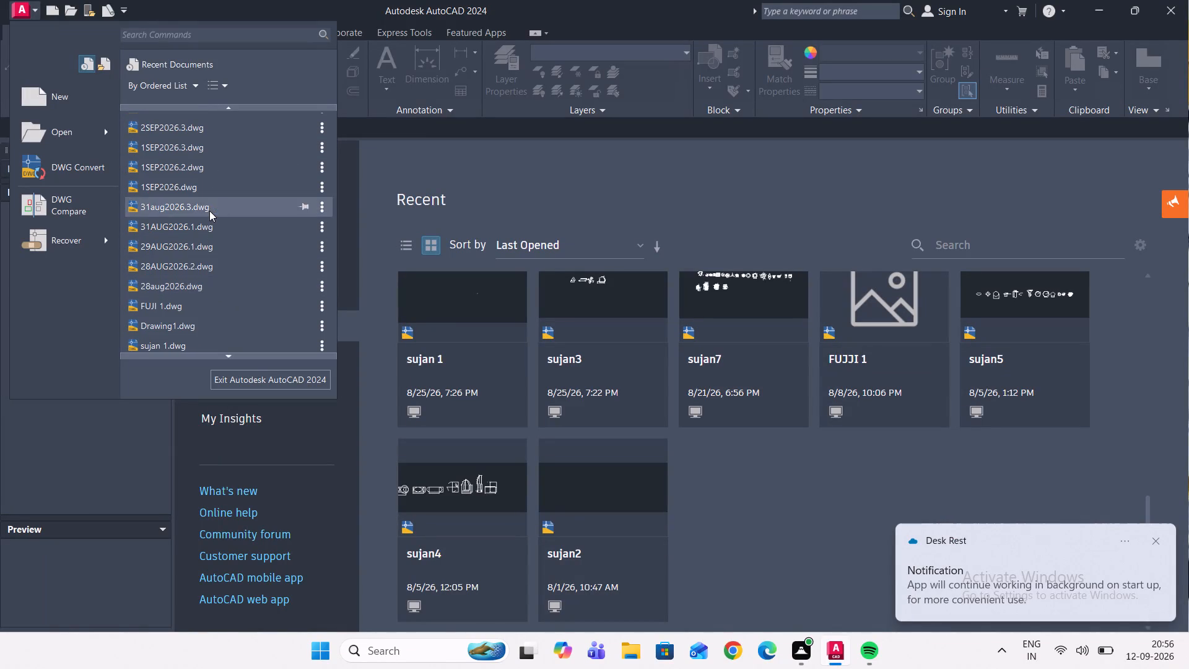
{"action": "scroll", "coordinate": [209, 211], "scroll_direction": "up", "scroll_amount": 7}
{"action": "scroll", "coordinate": [209, 212], "scroll_direction": "down", "scroll_amount": 9}
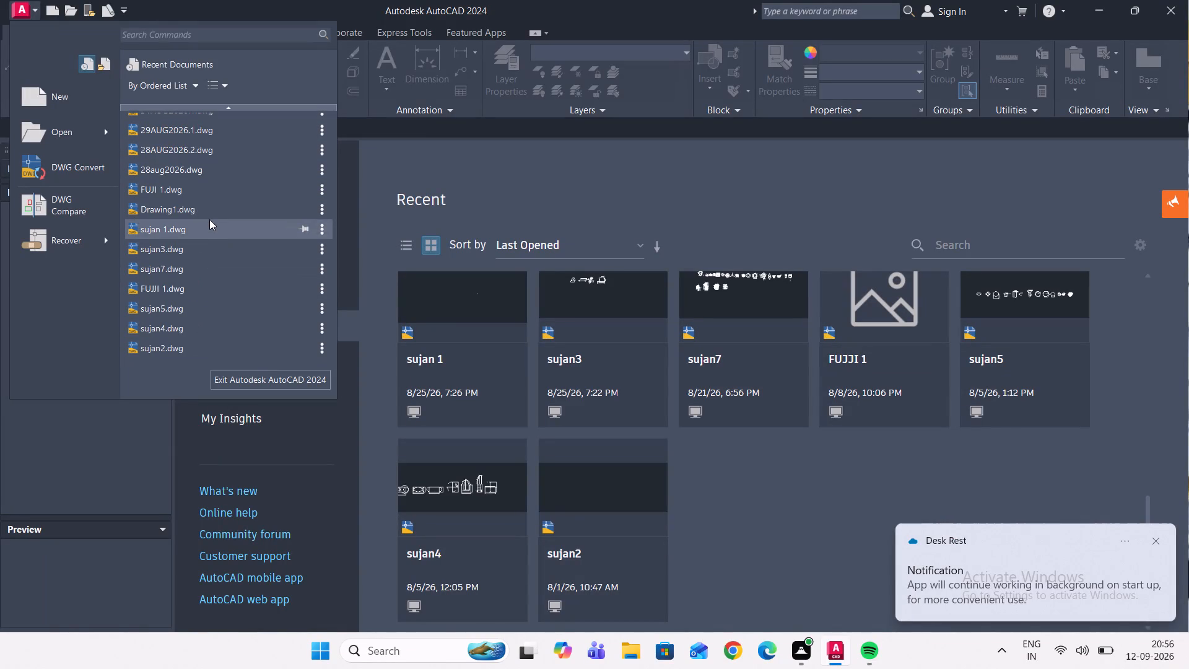
{"action": "scroll", "coordinate": [209, 219], "scroll_direction": "down", "scroll_amount": 4}
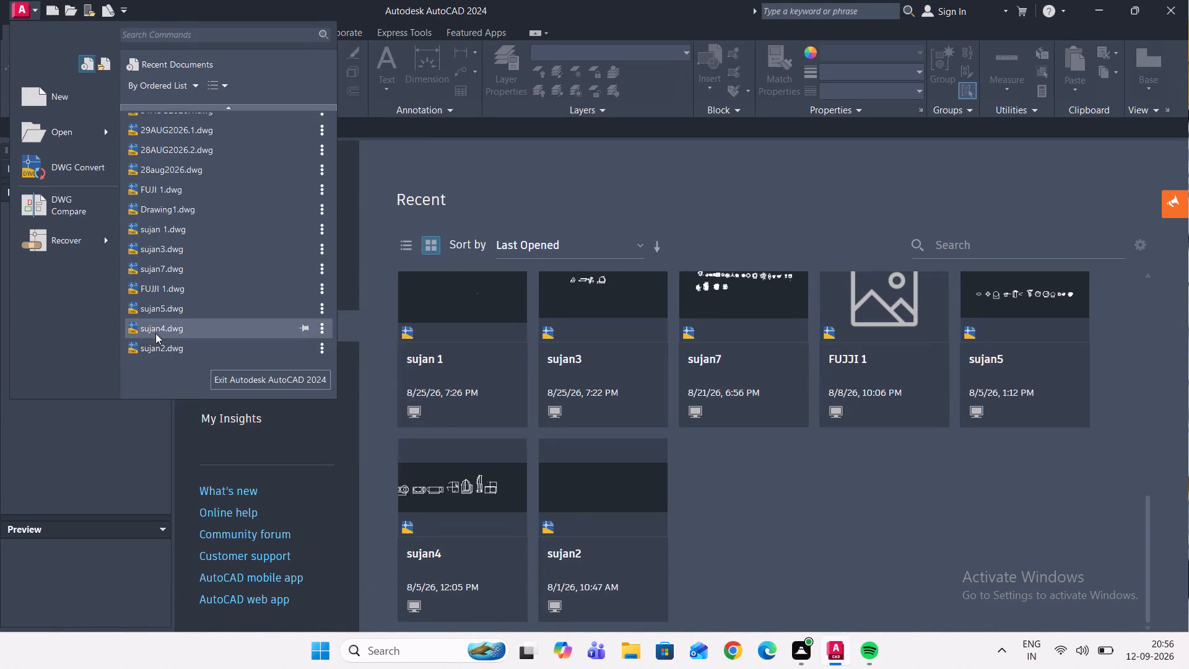
{"action": "scroll", "coordinate": [168, 195], "scroll_direction": "up", "scroll_amount": 1}
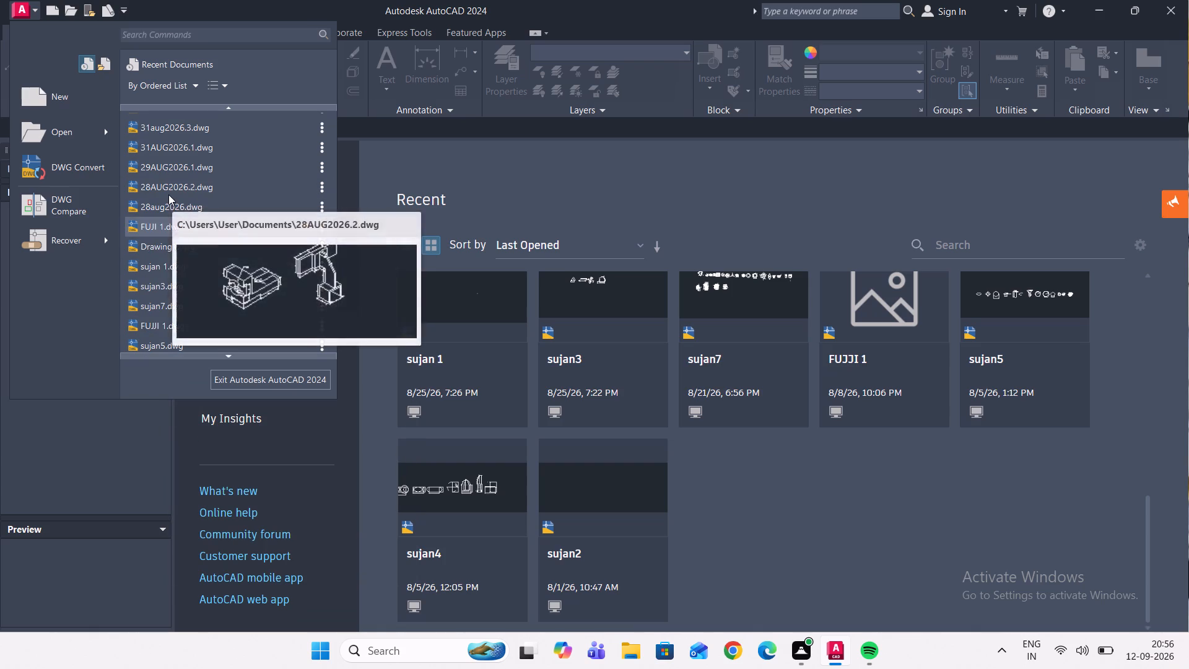
{"action": "scroll", "coordinate": [168, 195], "scroll_direction": "up", "scroll_amount": 3}
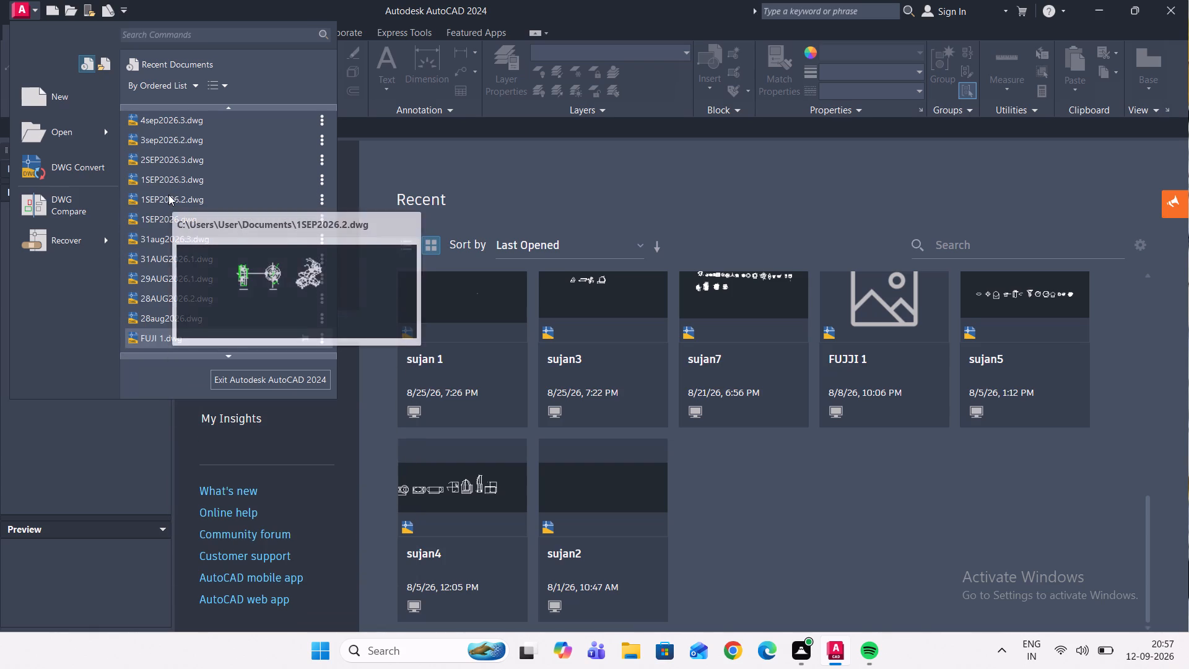
{"action": "scroll", "coordinate": [168, 195], "scroll_direction": "up", "scroll_amount": 7}
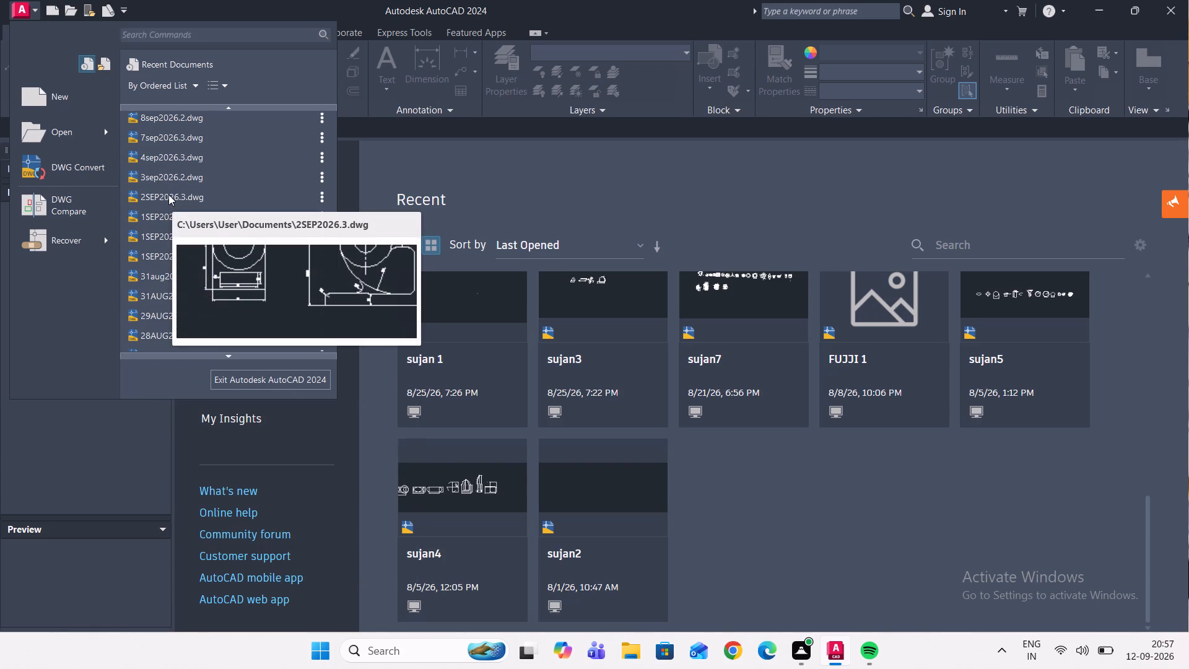
{"action": "scroll", "coordinate": [168, 195], "scroll_direction": "up", "scroll_amount": 1}
Open the drawing 12sep2026.1 from the Documents folder.
{"action": "left_click", "coordinate": [87, 137]}
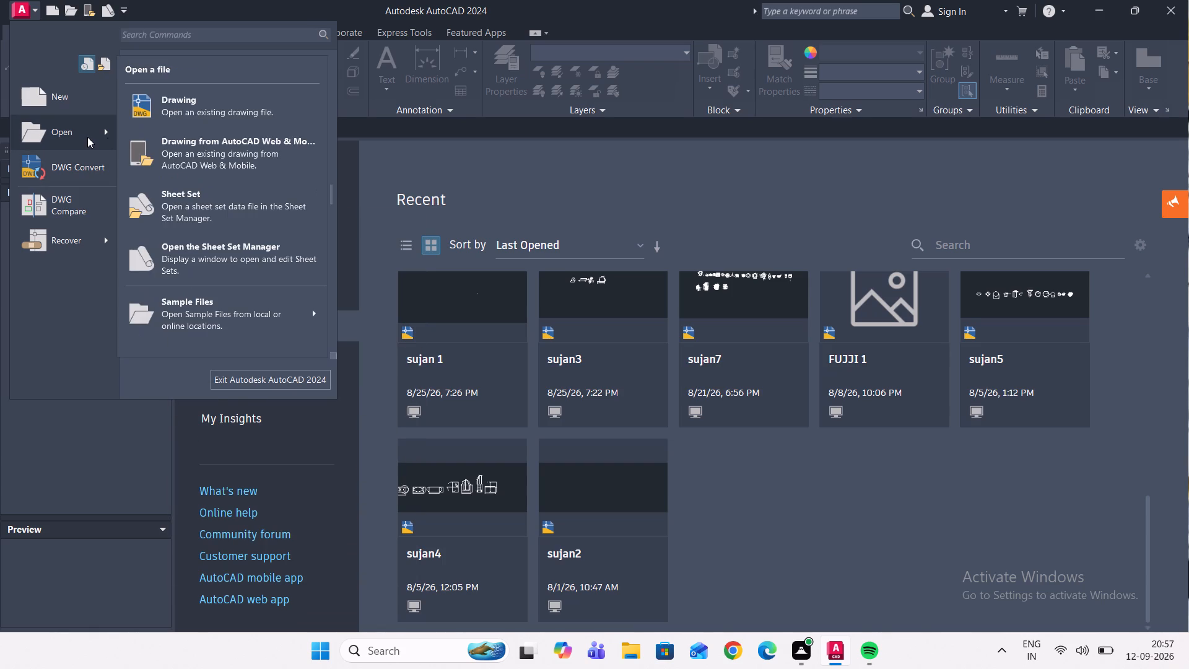
{"action": "left_click", "coordinate": [209, 97]}
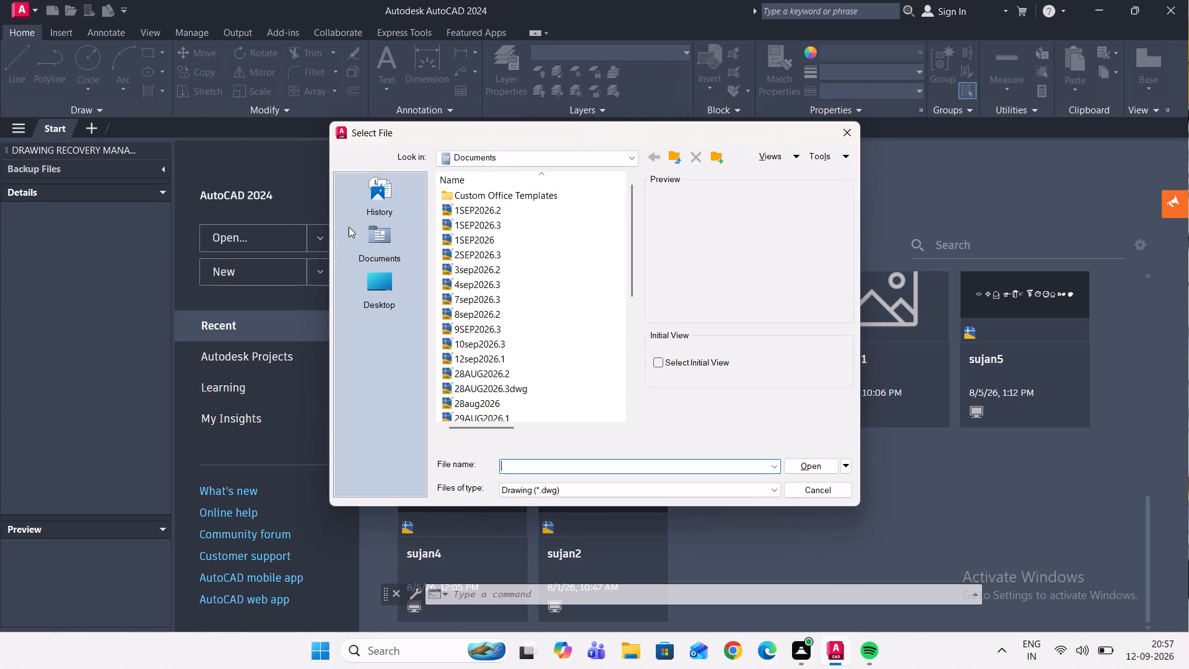
{"action": "left_click", "coordinate": [490, 361]}
{"action": "double_click", "coordinate": [537, 362]}
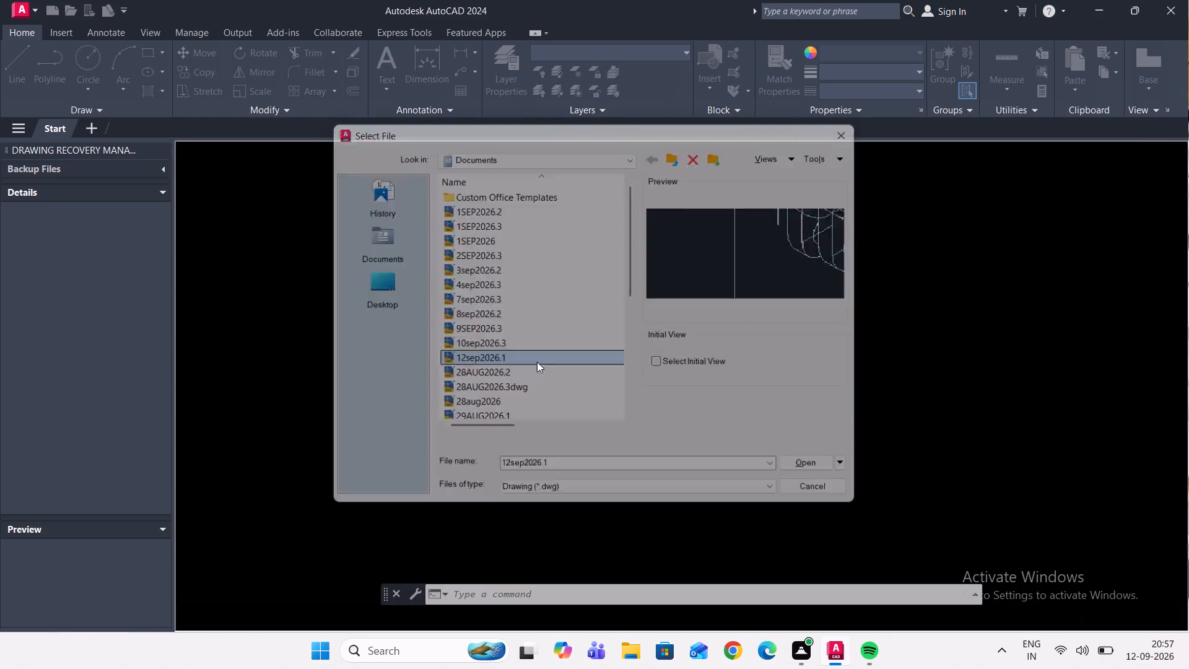
Delete the stray vertical line crossing the bracket's large ring near the 20 and 18 dimensions.
{"action": "scroll", "coordinate": [729, 312], "scroll_direction": "down", "scroll_amount": 5}
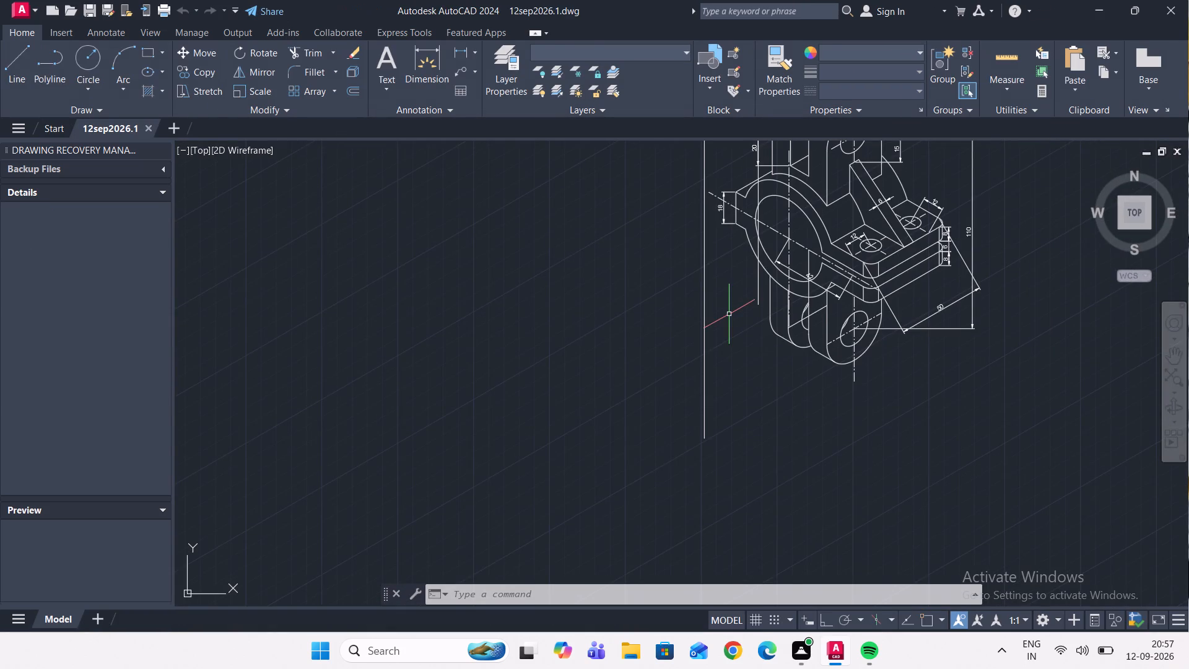
{"action": "scroll", "coordinate": [766, 251], "scroll_direction": "up", "scroll_amount": 6}
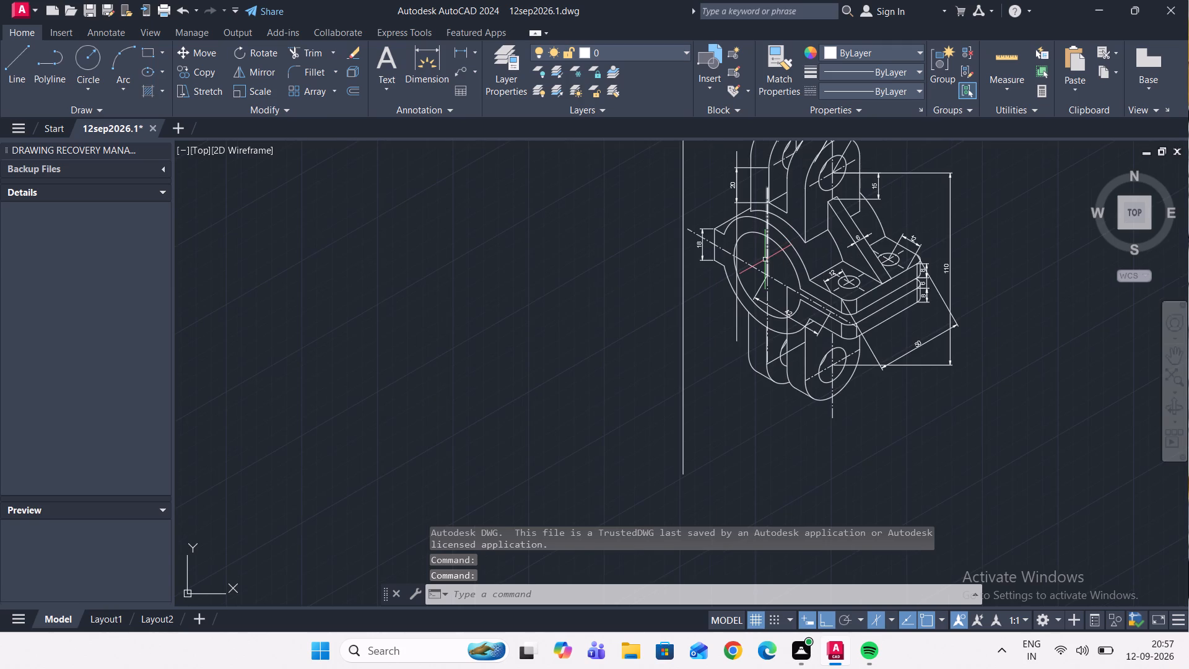
{"action": "scroll", "coordinate": [743, 263], "scroll_direction": "up", "scroll_amount": 3}
{"action": "scroll", "coordinate": [684, 284], "scroll_direction": "up", "scroll_amount": 2}
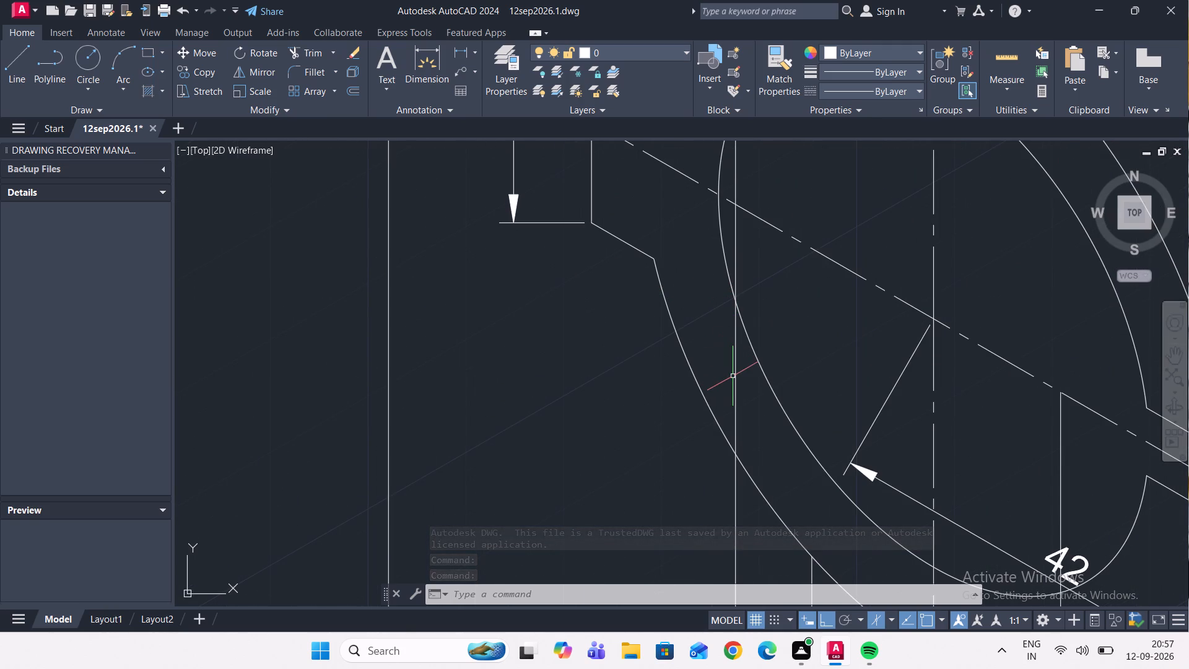
{"action": "left_click", "coordinate": [738, 375]}
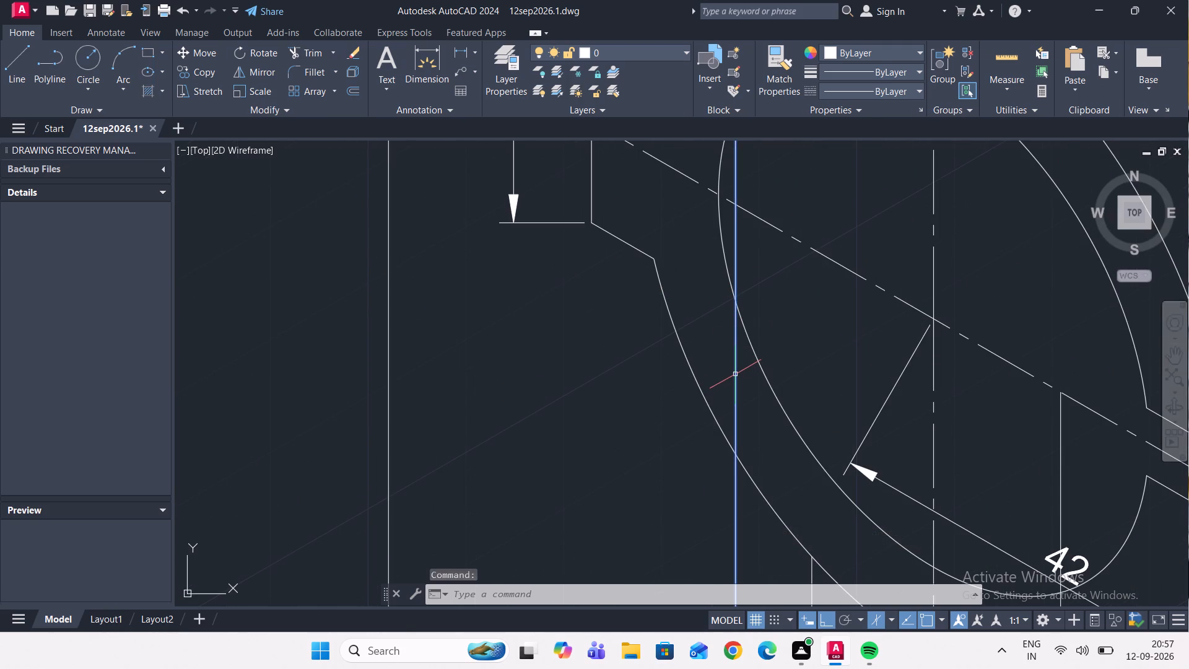
{"action": "scroll", "coordinate": [730, 370], "scroll_direction": "down", "scroll_amount": 4}
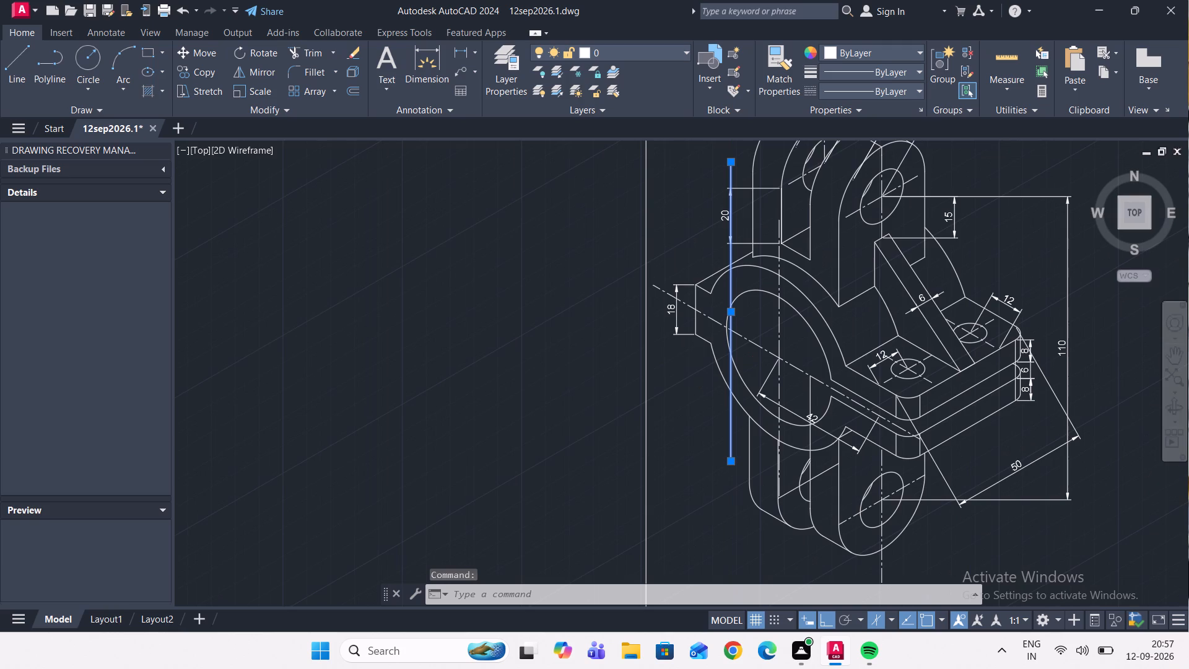
{"action": "key", "text": "Delete"}
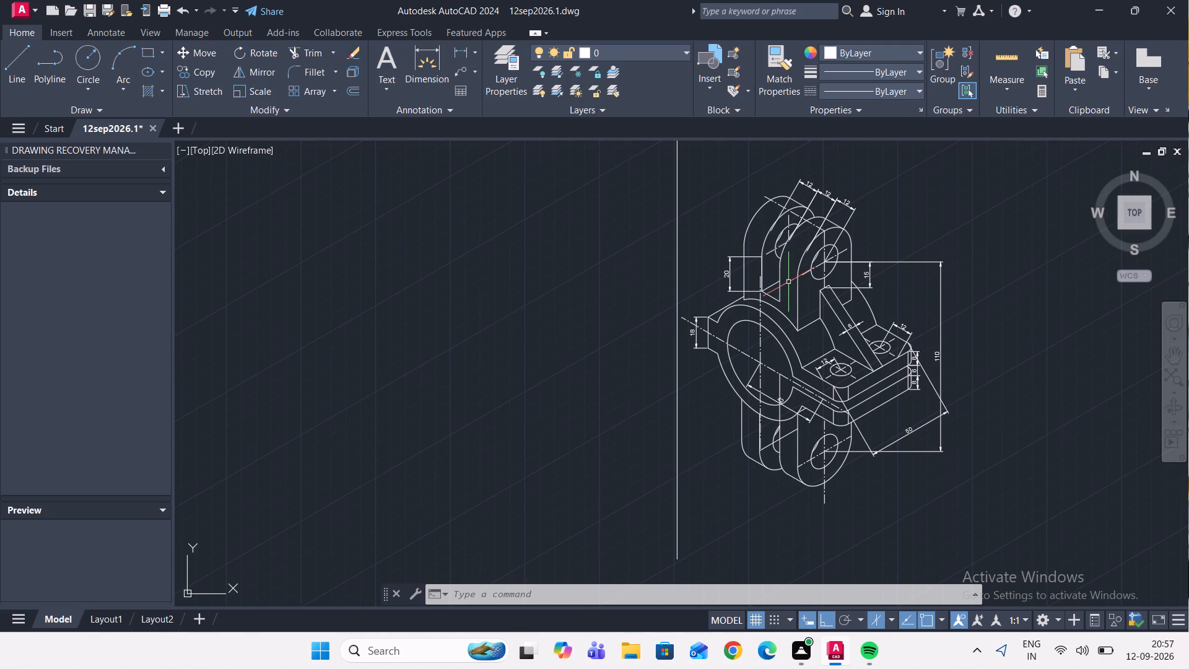
Oblique the 15 dimension beside the upper lug to the 30° direction of the rib's top edge.
{"action": "scroll", "coordinate": [758, 8], "scroll_direction": "down", "scroll_amount": 2}
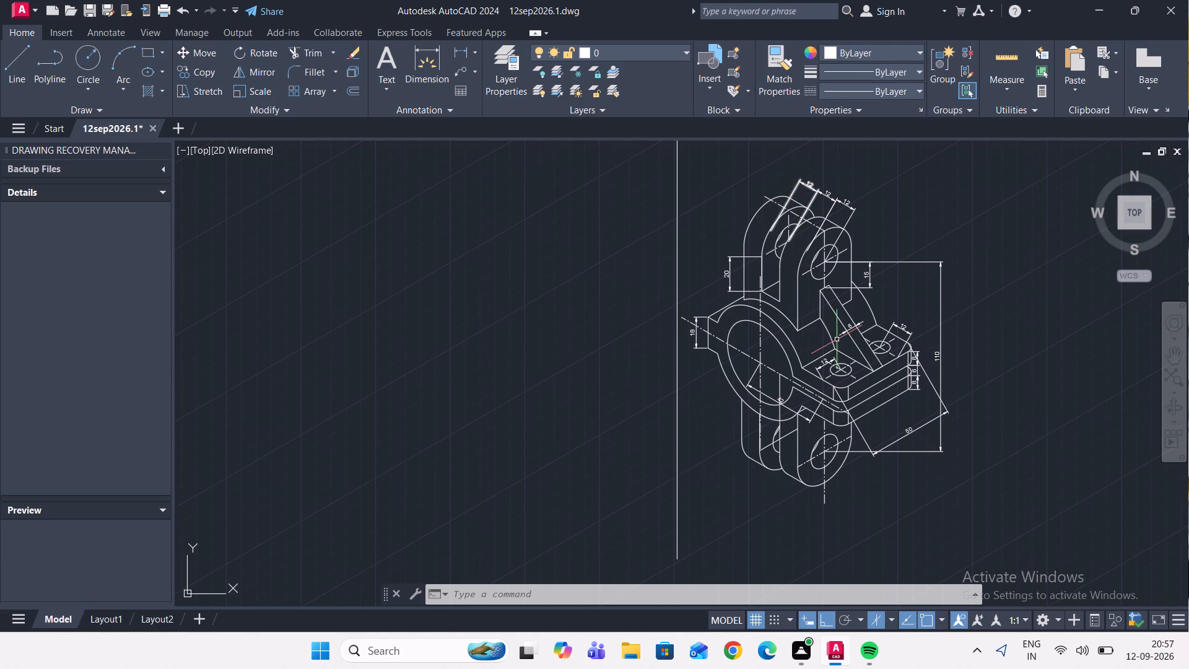
{"action": "scroll", "coordinate": [892, 262], "scroll_direction": "down", "scroll_amount": 2}
{"action": "scroll", "coordinate": [878, 235], "scroll_direction": "up", "scroll_amount": 2}
{"action": "scroll", "coordinate": [889, 314], "scroll_direction": "up", "scroll_amount": 2}
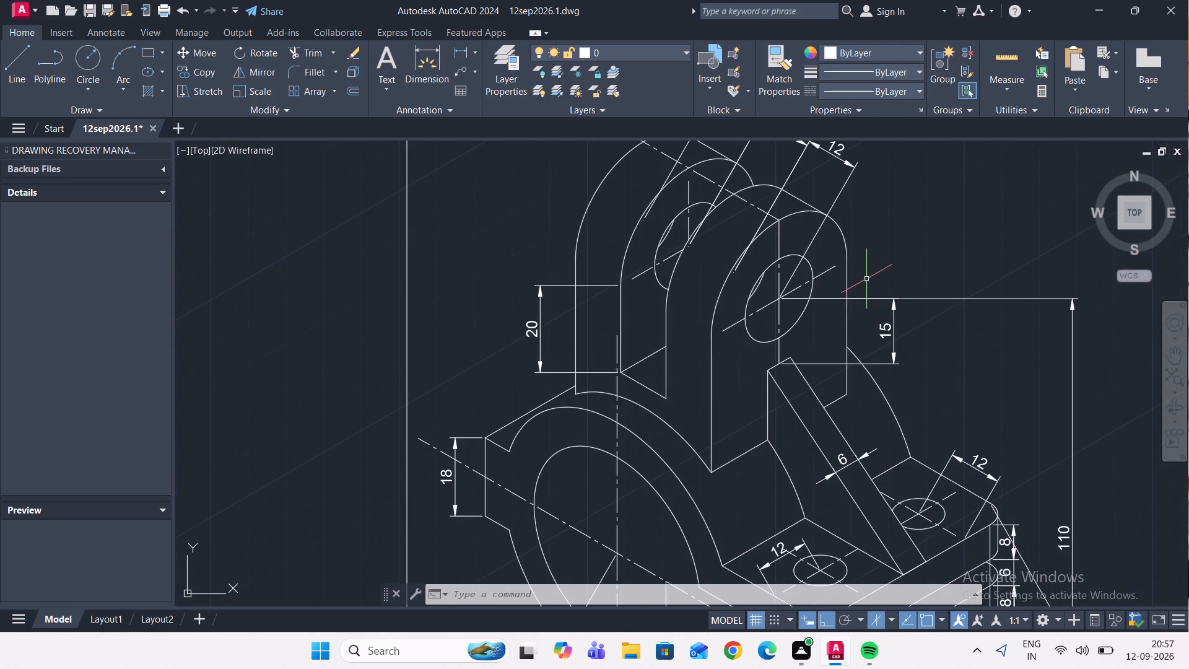
{"action": "scroll", "coordinate": [898, 320], "scroll_direction": "up", "scroll_amount": 1}
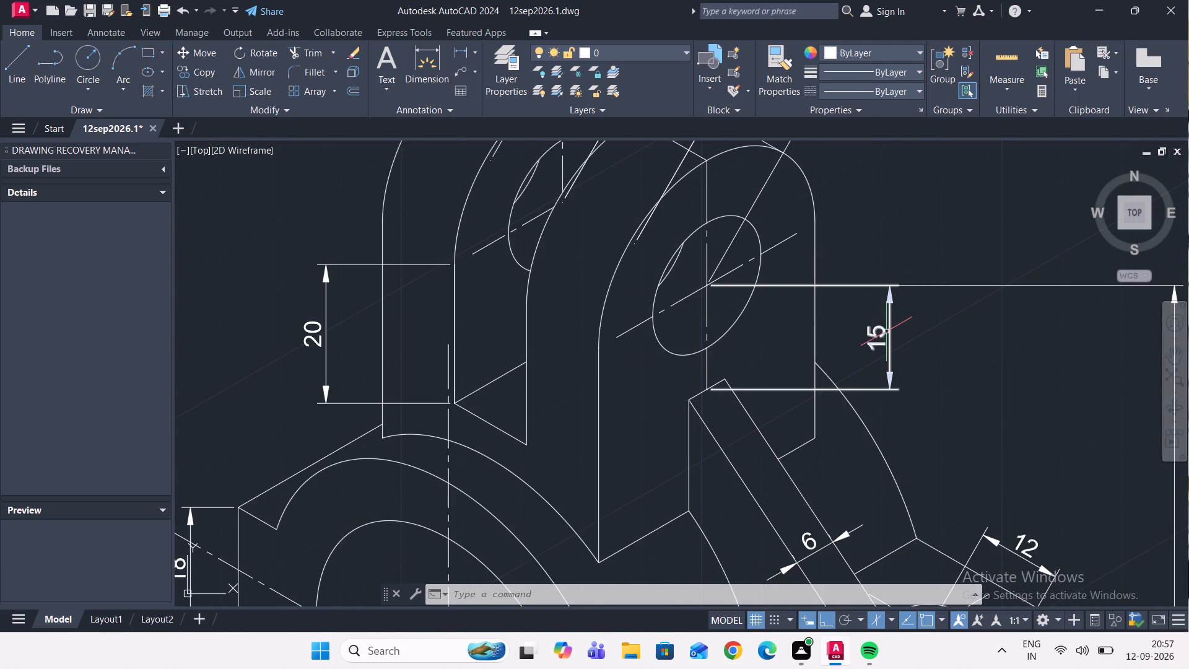
{"action": "left_click", "coordinate": [887, 331]}
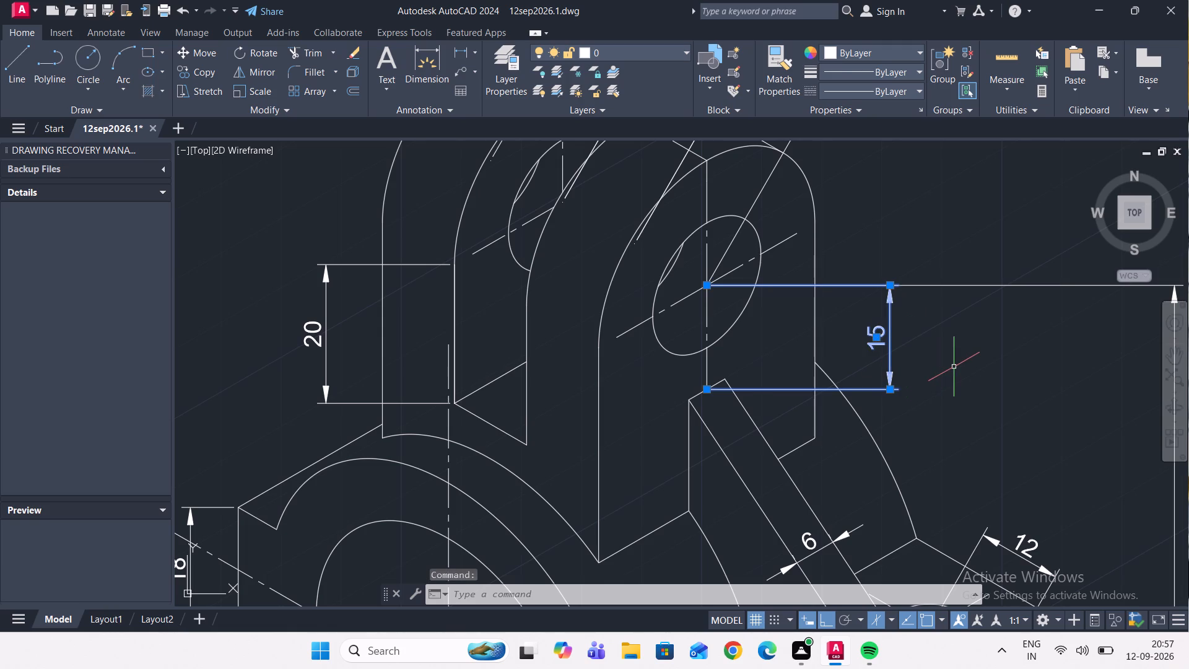
{"action": "type", "text": "dimed"}
{"action": "key", "text": "Return"}
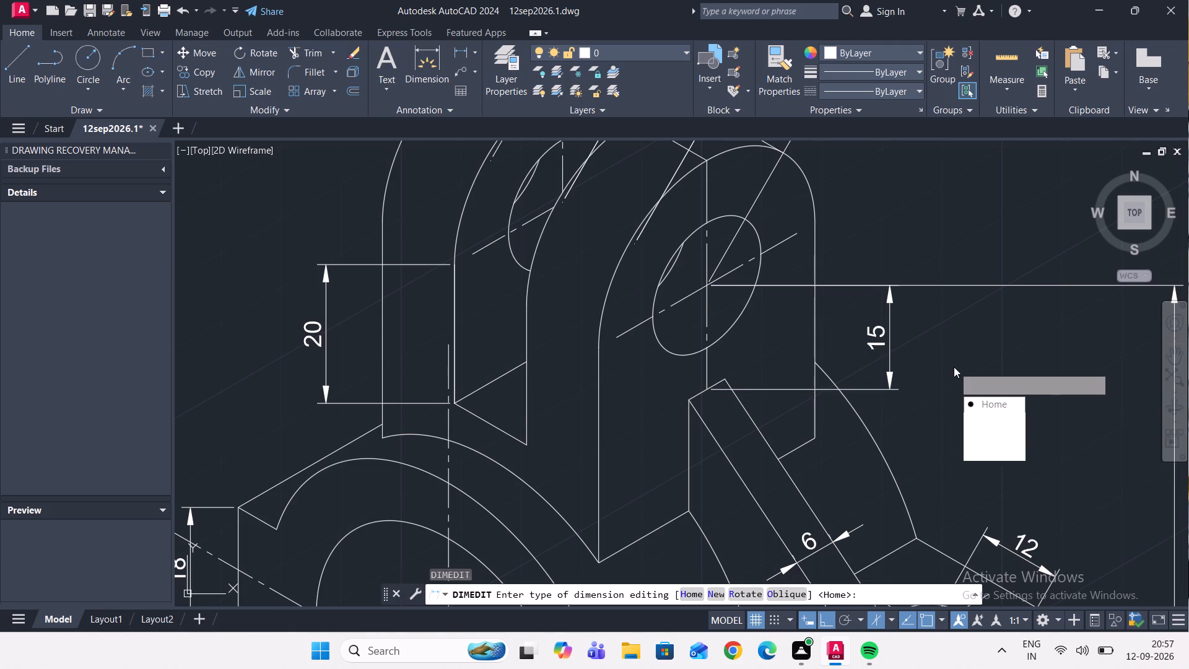
{"action": "left_click_drag", "start_coordinate": [1022, 454], "coordinate": [954, 367]}
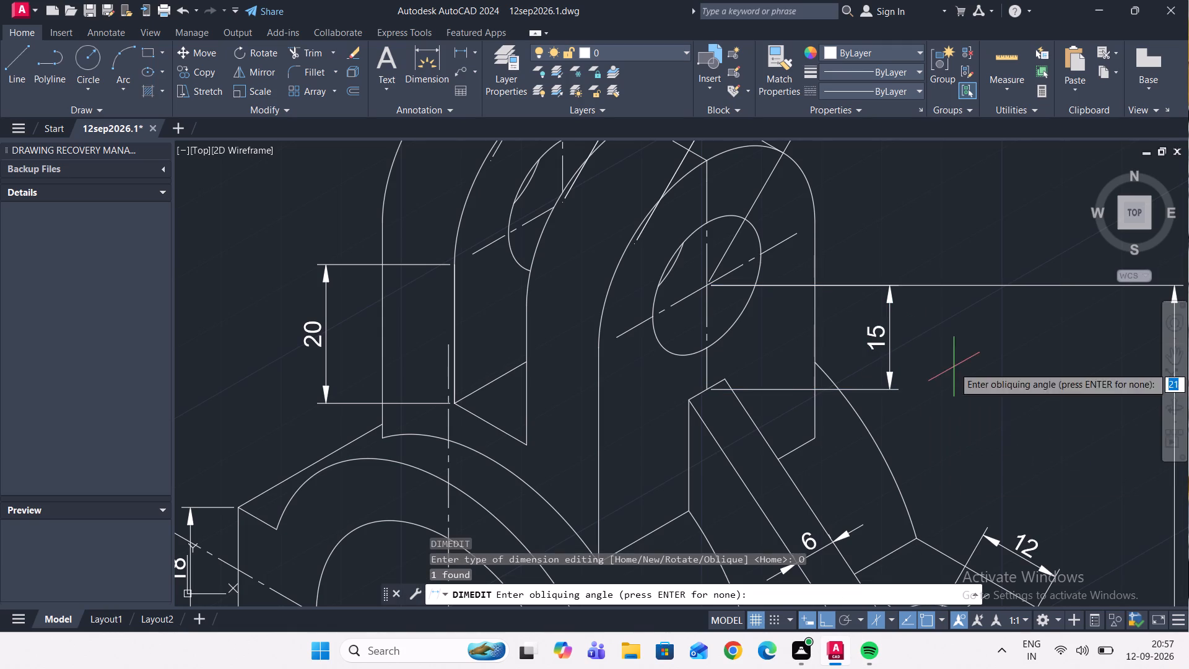
{"action": "scroll", "coordinate": [706, 394], "scroll_direction": "up", "scroll_amount": 3}
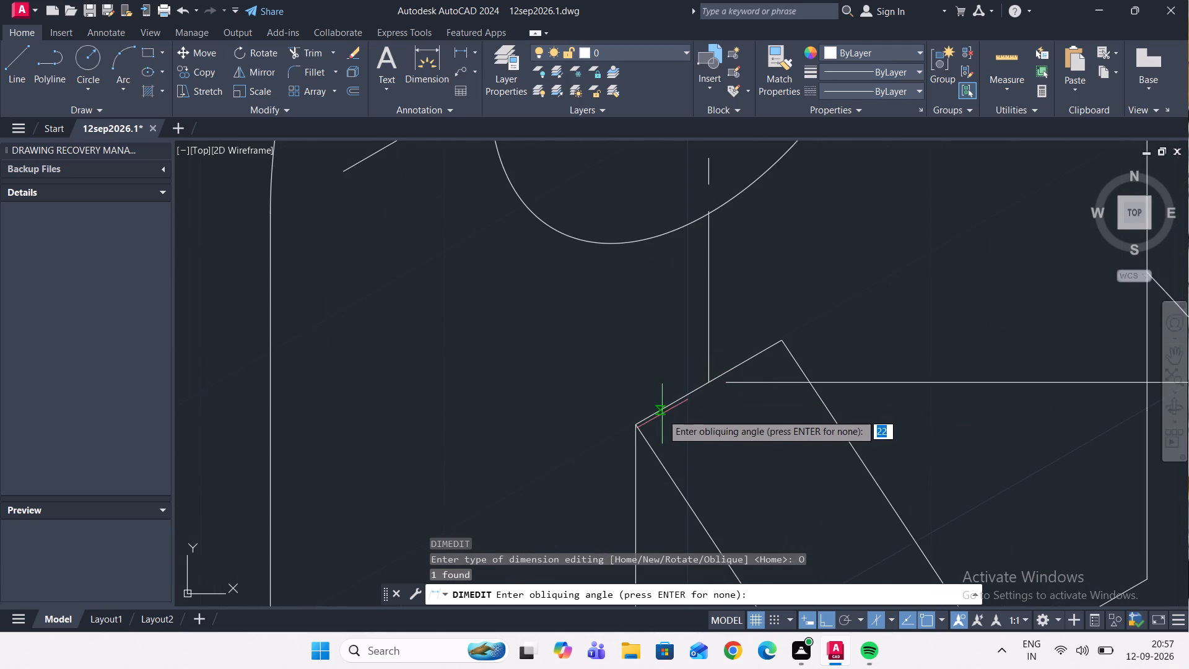
{"action": "left_click", "coordinate": [638, 425]}
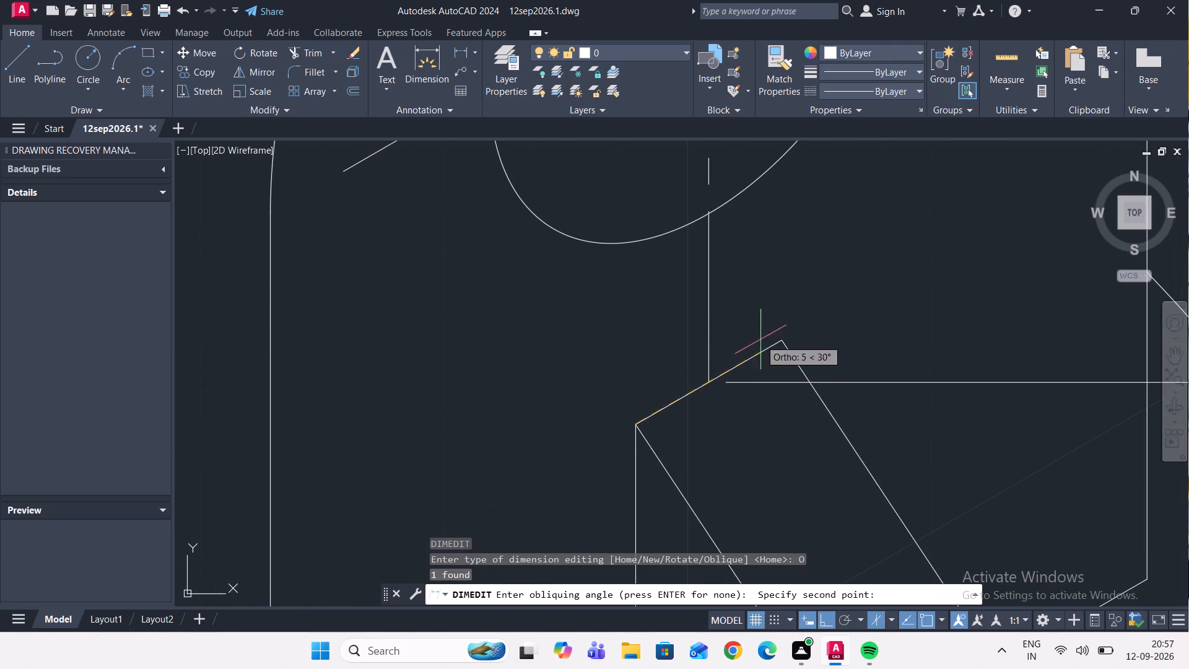
{"action": "left_click", "coordinate": [785, 339]}
Oblique the frontmost 12 dimension above the upper lugs to 90°, along the front hole's vertical centreline.
{"action": "scroll", "coordinate": [791, 336], "scroll_direction": "down", "scroll_amount": 3}
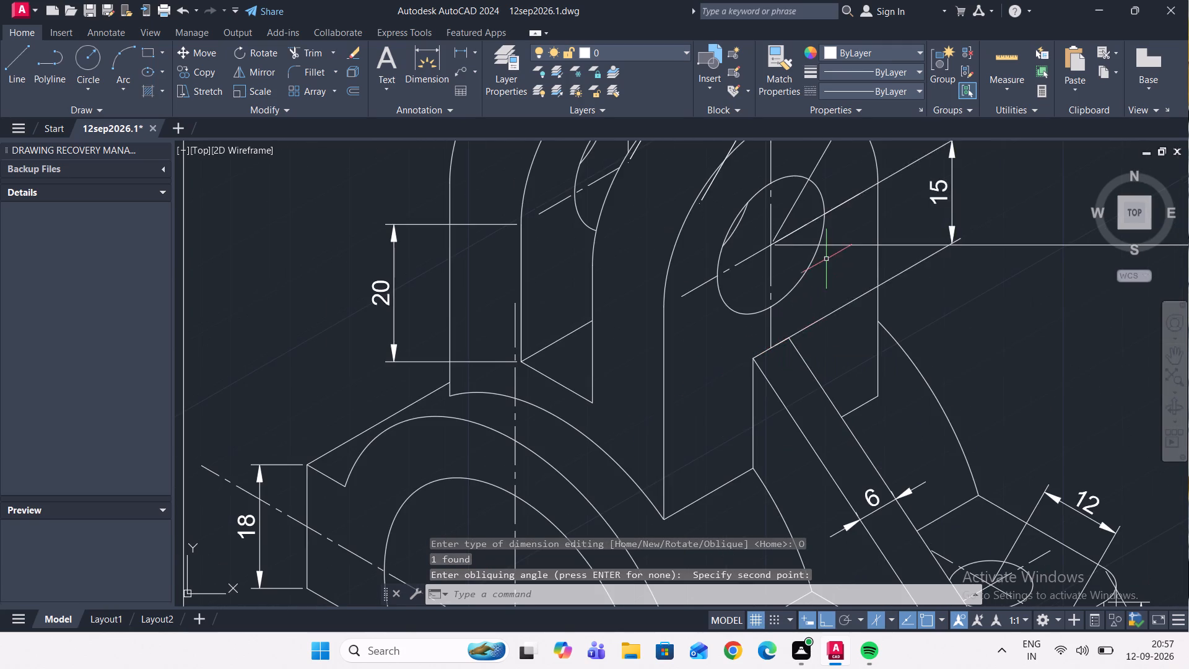
{"action": "scroll", "coordinate": [828, 259], "scroll_direction": "down", "scroll_amount": 3}
{"action": "scroll", "coordinate": [827, 226], "scroll_direction": "up", "scroll_amount": 3}
{"action": "left_click", "coordinate": [867, 201]}
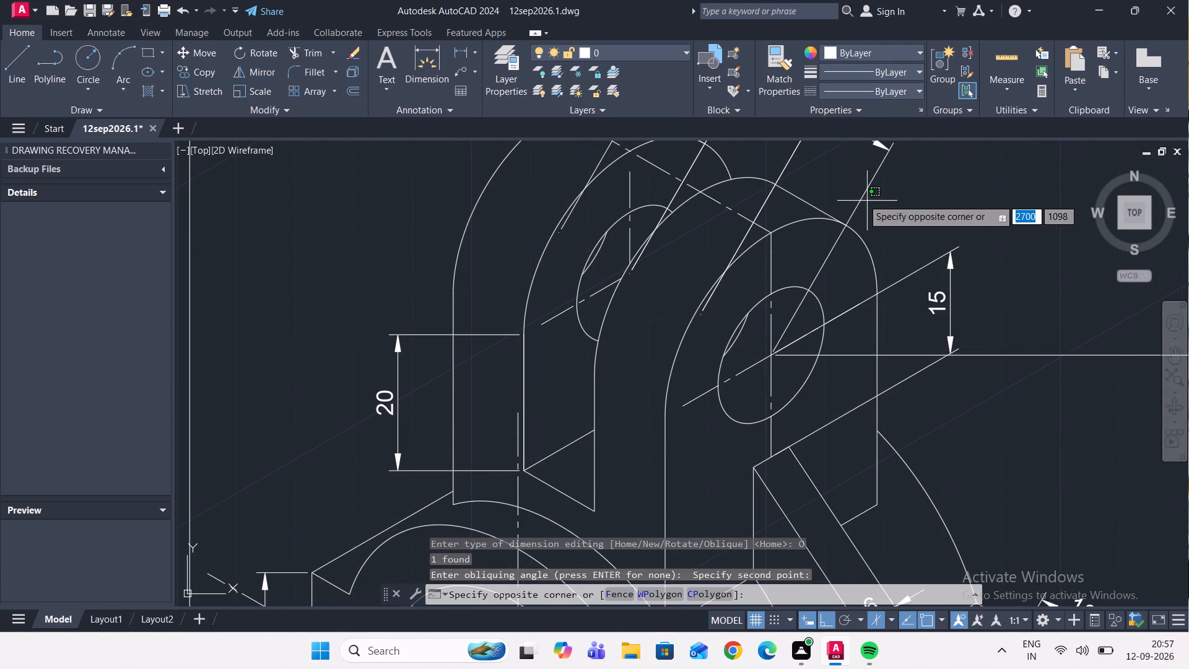
{"action": "left_click", "coordinate": [852, 187]}
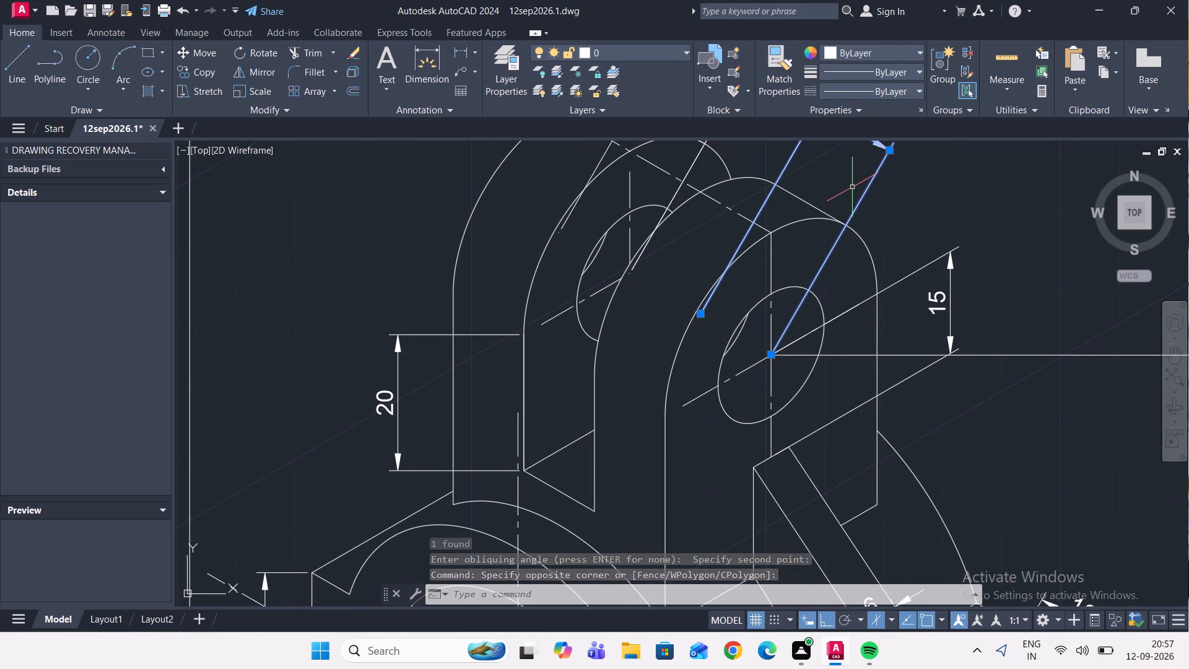
{"action": "scroll", "coordinate": [852, 187], "scroll_direction": "down", "scroll_amount": 2}
{"action": "middle_click_drag", "start_coordinate": [803, 158], "coordinate": [803, 219]}
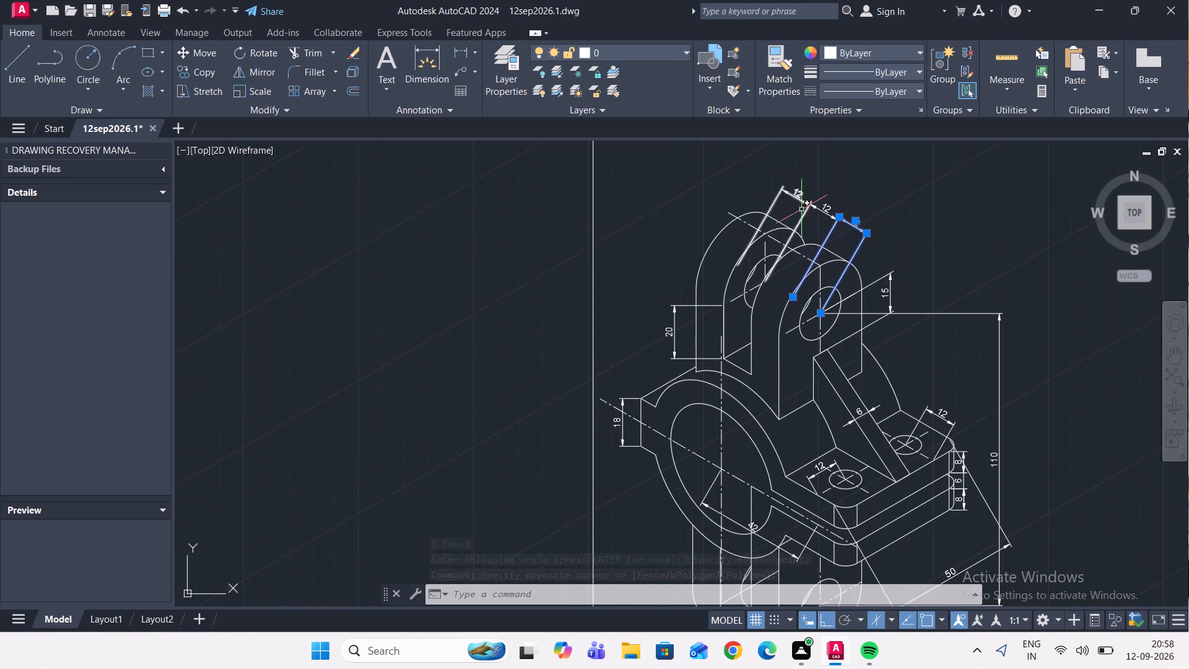
{"action": "scroll", "coordinate": [801, 201], "scroll_direction": "up", "scroll_amount": 1}
{"action": "key", "text": "space"}
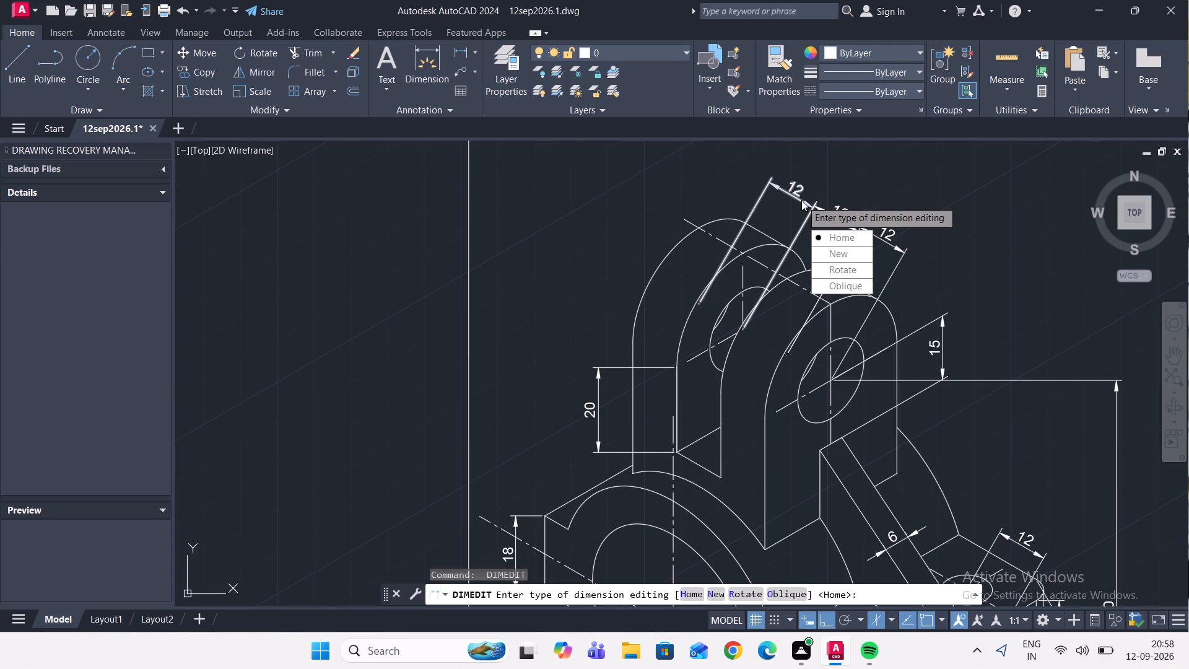
{"action": "left_click_drag", "start_coordinate": [840, 287], "coordinate": [801, 200]}
{"action": "scroll", "coordinate": [832, 390], "scroll_direction": "up", "scroll_amount": 2}
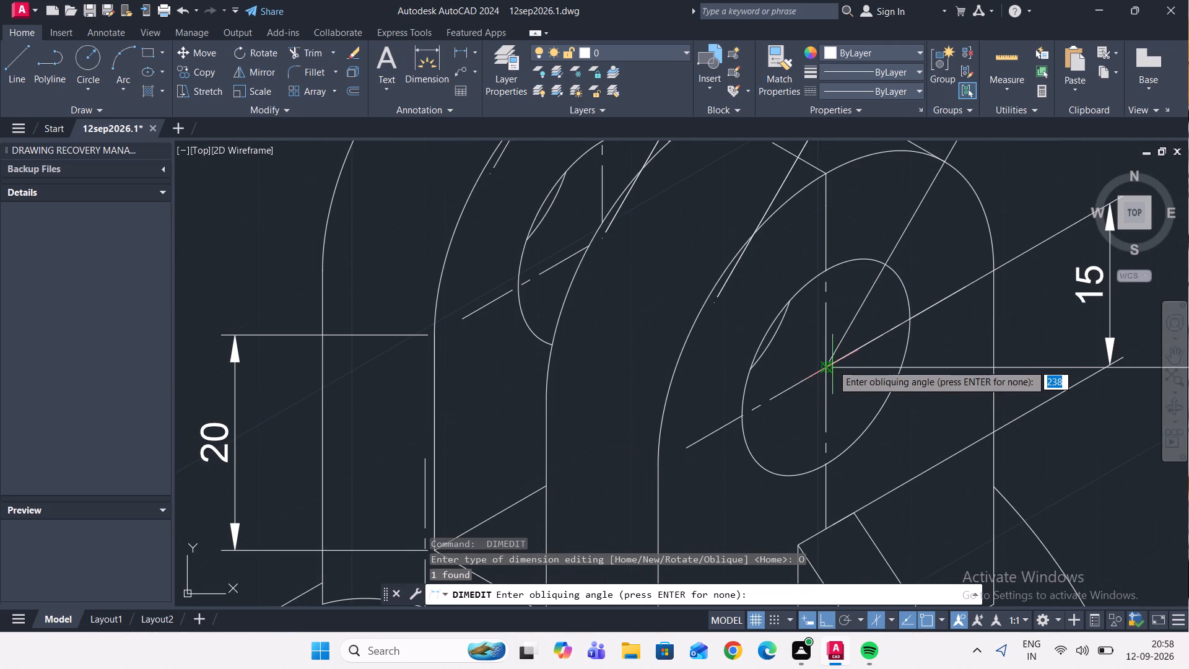
{"action": "left_click", "coordinate": [827, 364]}
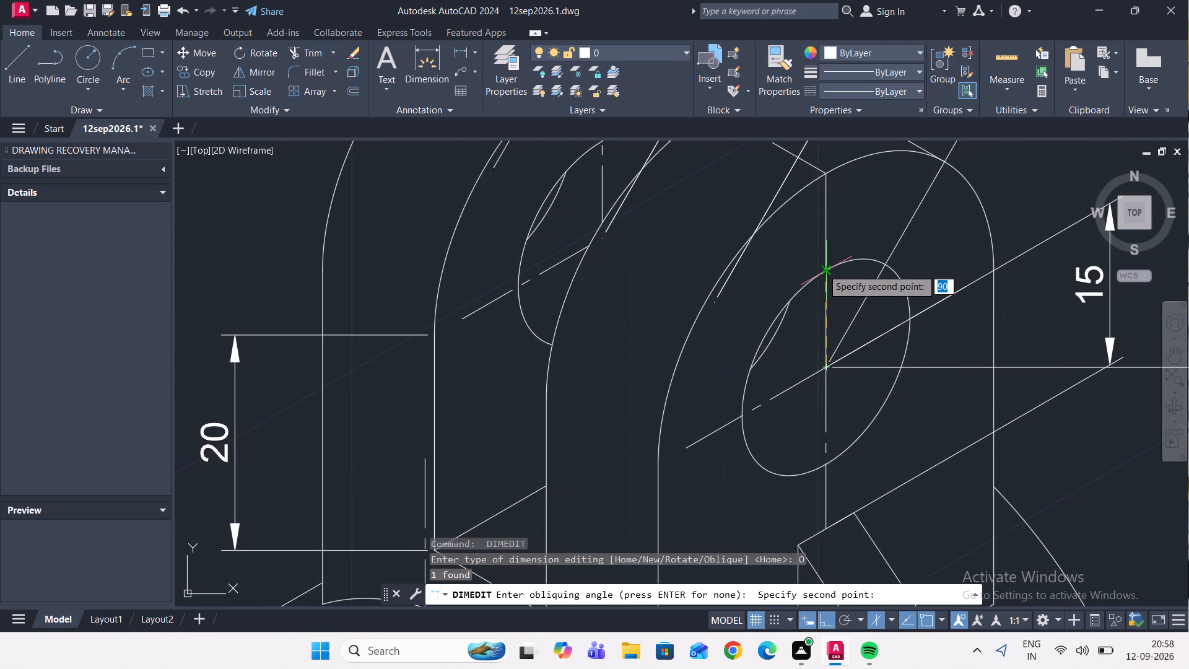
{"action": "left_click", "coordinate": [823, 269]}
Oblique the middle 12 dimension above the upper lugs to 90°, along the front hole's vertical centreline.
{"action": "scroll", "coordinate": [823, 269], "scroll_direction": "down", "scroll_amount": 2}
{"action": "middle_click_drag", "start_coordinate": [789, 237], "coordinate": [853, 372]}
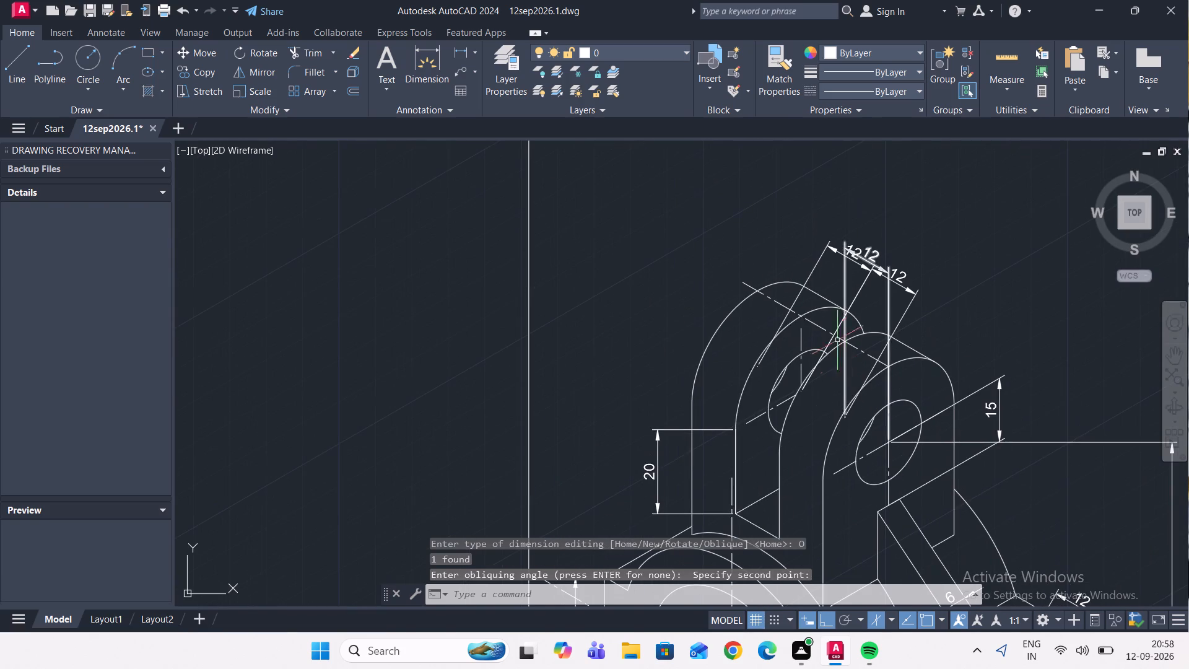
{"action": "scroll", "coordinate": [819, 307], "scroll_direction": "up", "scroll_amount": 1}
{"action": "left_click", "coordinate": [954, 320]}
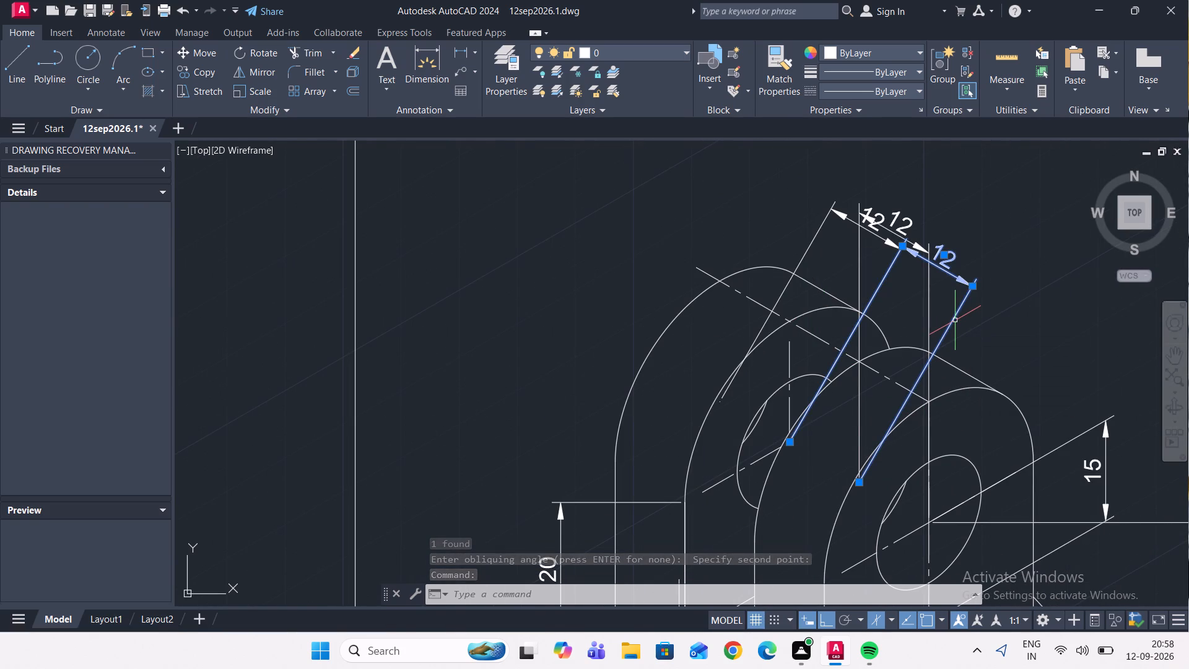
{"action": "key", "text": "Return"}
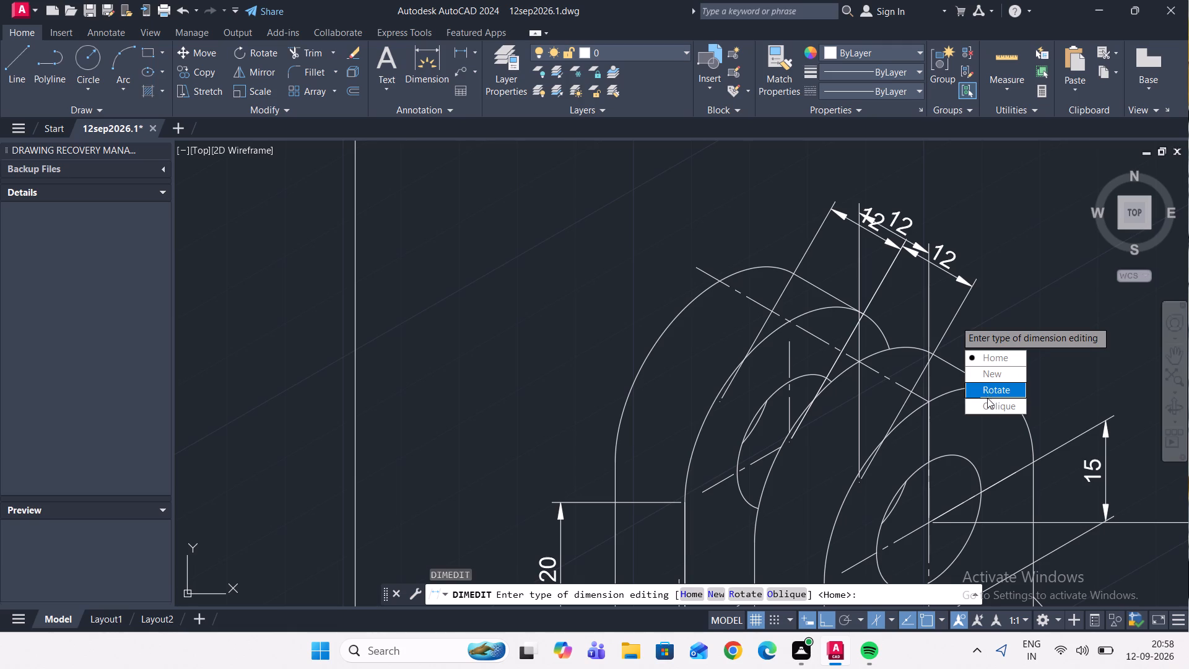
{"action": "left_click_drag", "start_coordinate": [988, 402], "coordinate": [955, 320]}
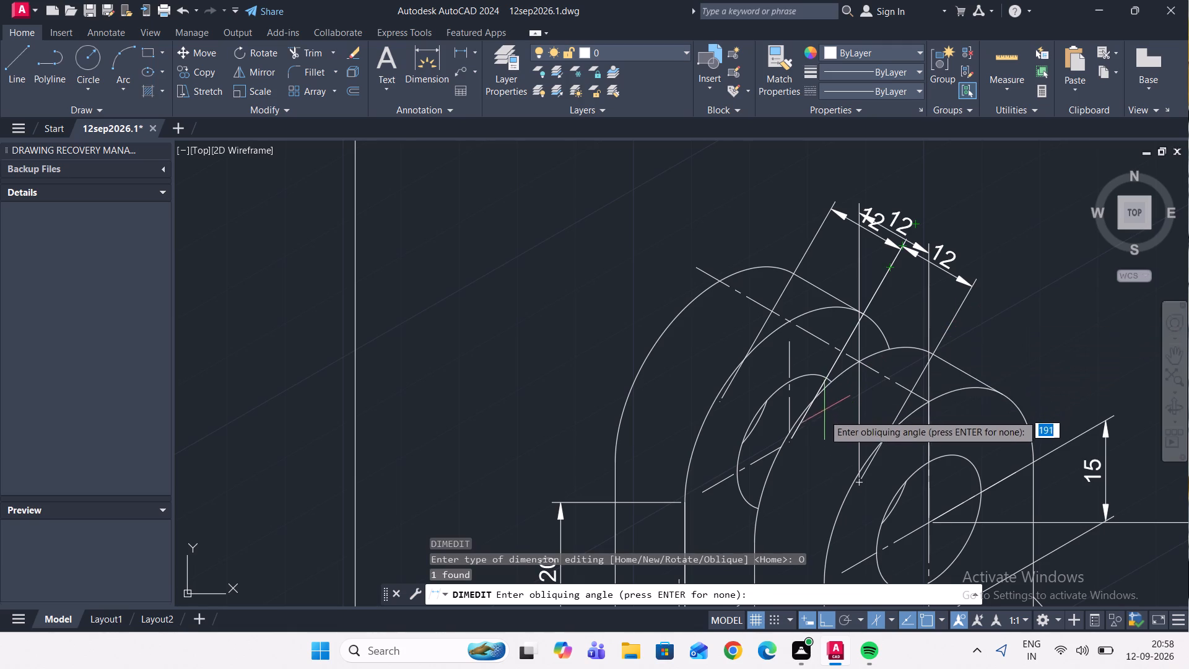
{"action": "scroll", "coordinate": [813, 434], "scroll_direction": "up", "scroll_amount": 1}
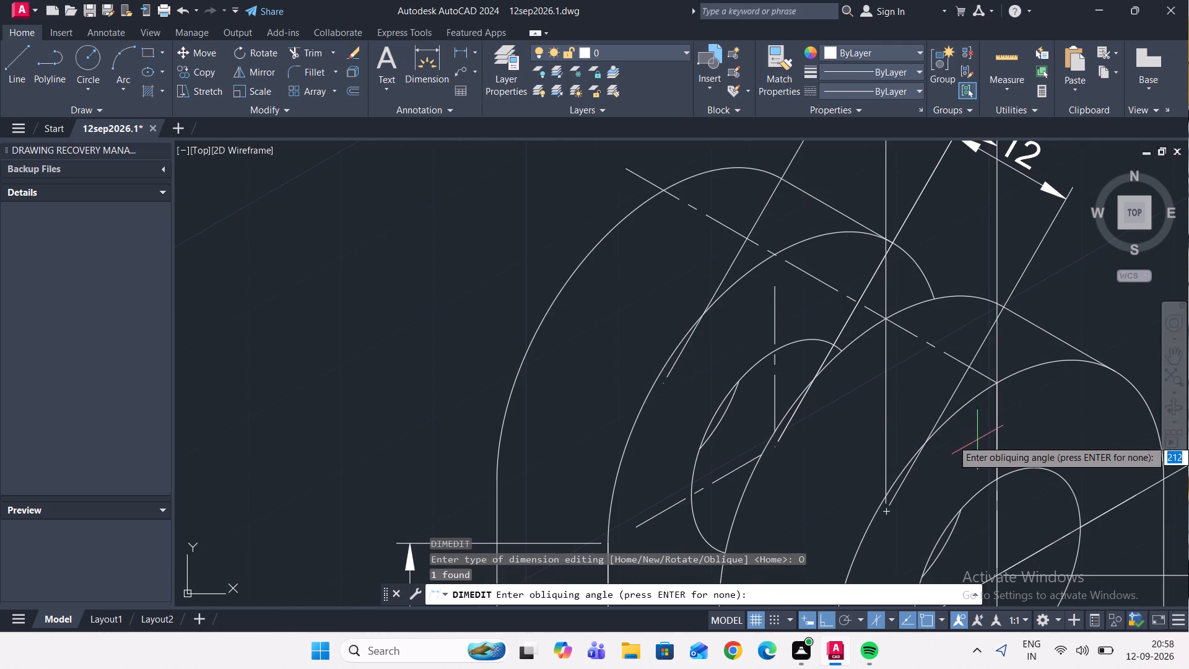
{"action": "scroll", "coordinate": [983, 414], "scroll_direction": "down", "scroll_amount": 2}
{"action": "scroll", "coordinate": [997, 468], "scroll_direction": "up", "scroll_amount": 2}
{"action": "scroll", "coordinate": [989, 433], "scroll_direction": "down", "scroll_amount": 2}
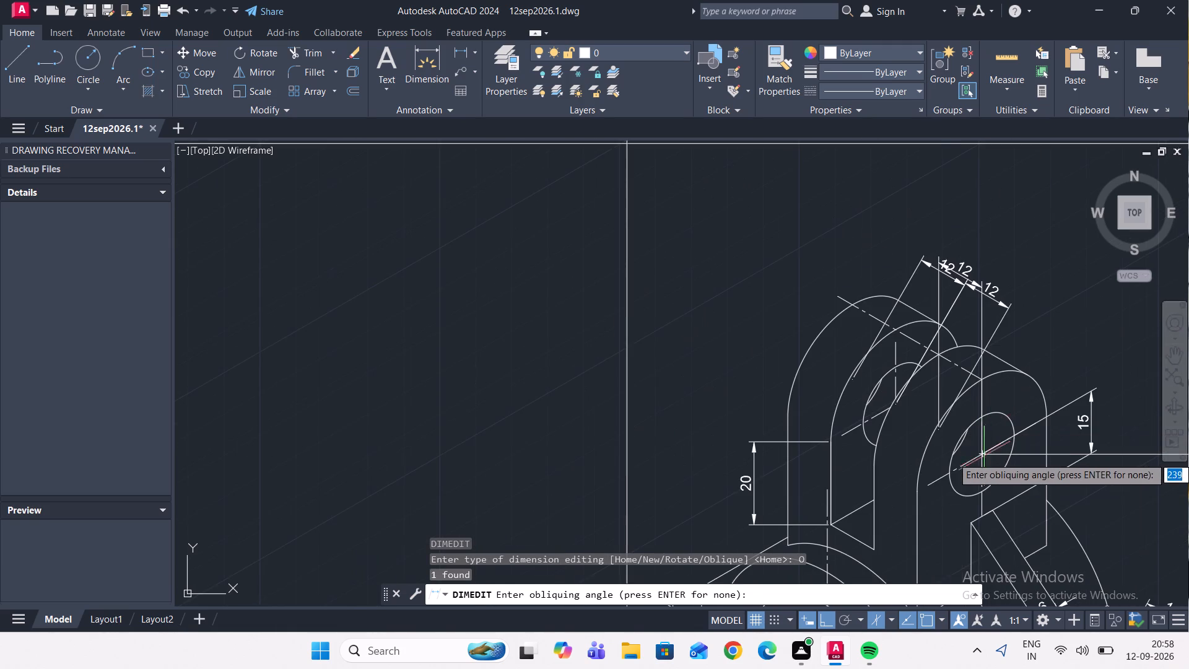
{"action": "scroll", "coordinate": [982, 458], "scroll_direction": "up", "scroll_amount": 2}
{"action": "left_click", "coordinate": [978, 451]}
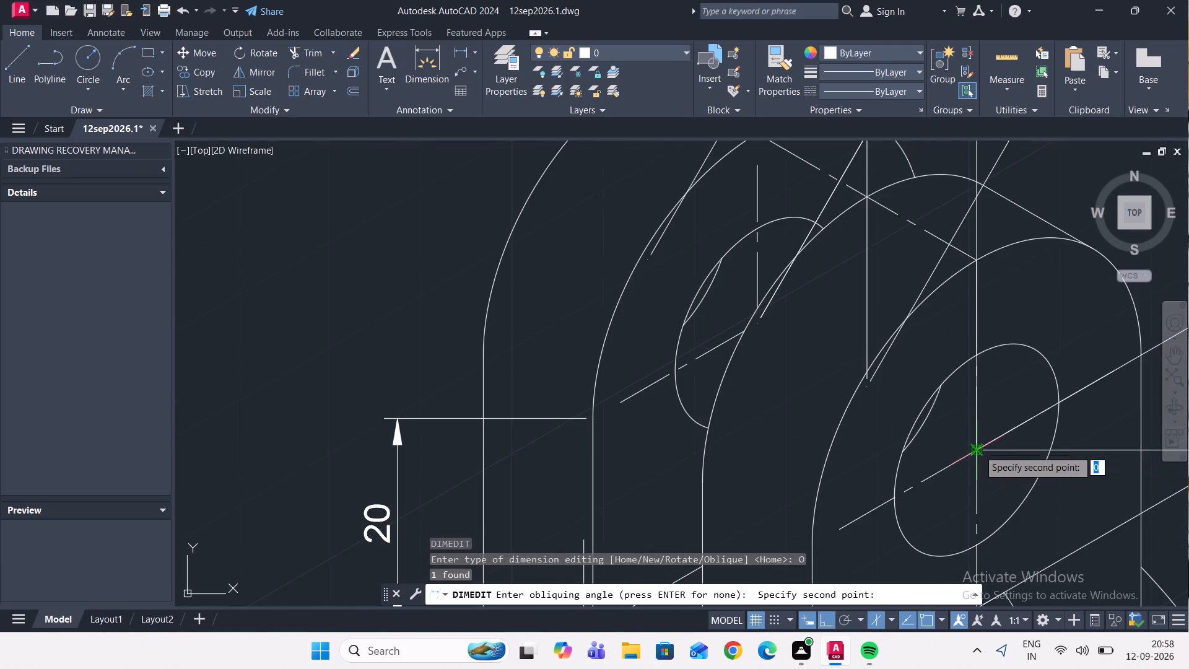
{"action": "left_click", "coordinate": [979, 359]}
Oblique the rearmost 12 dimension above the upper lugs to 90°, along the front hole's vertical centreline.
{"action": "scroll", "coordinate": [979, 359], "scroll_direction": "down", "scroll_amount": 3}
{"action": "middle_click_drag", "start_coordinate": [926, 324], "coordinate": [930, 345]}
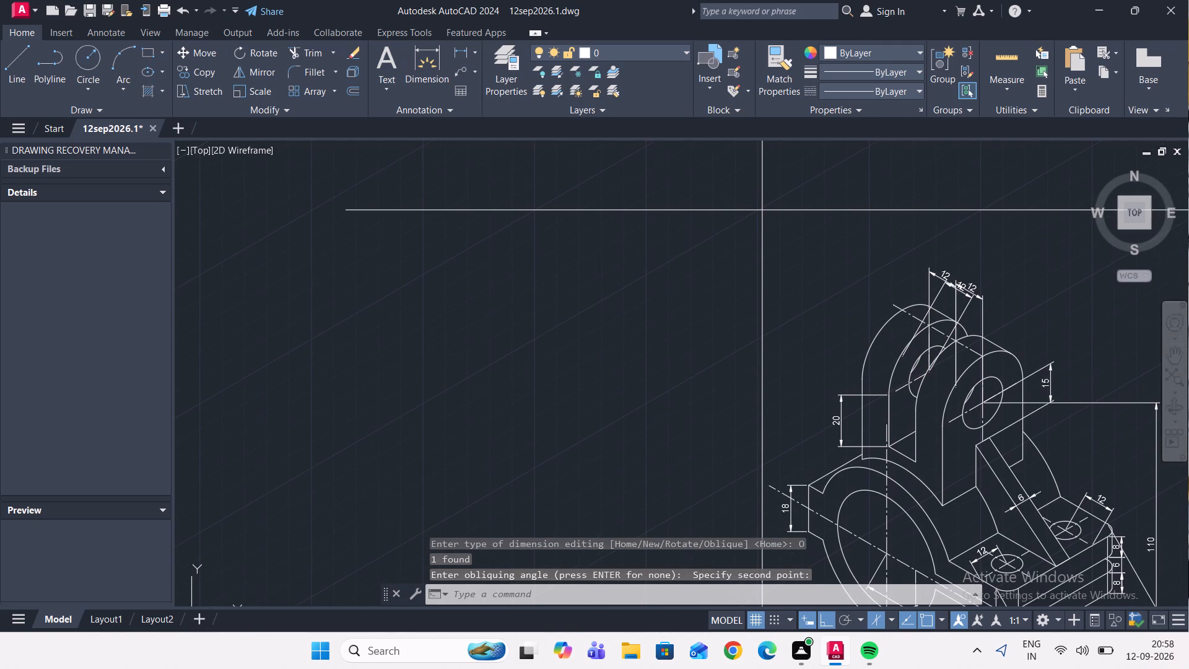
{"action": "scroll", "coordinate": [952, 352], "scroll_direction": "up", "scroll_amount": 2}
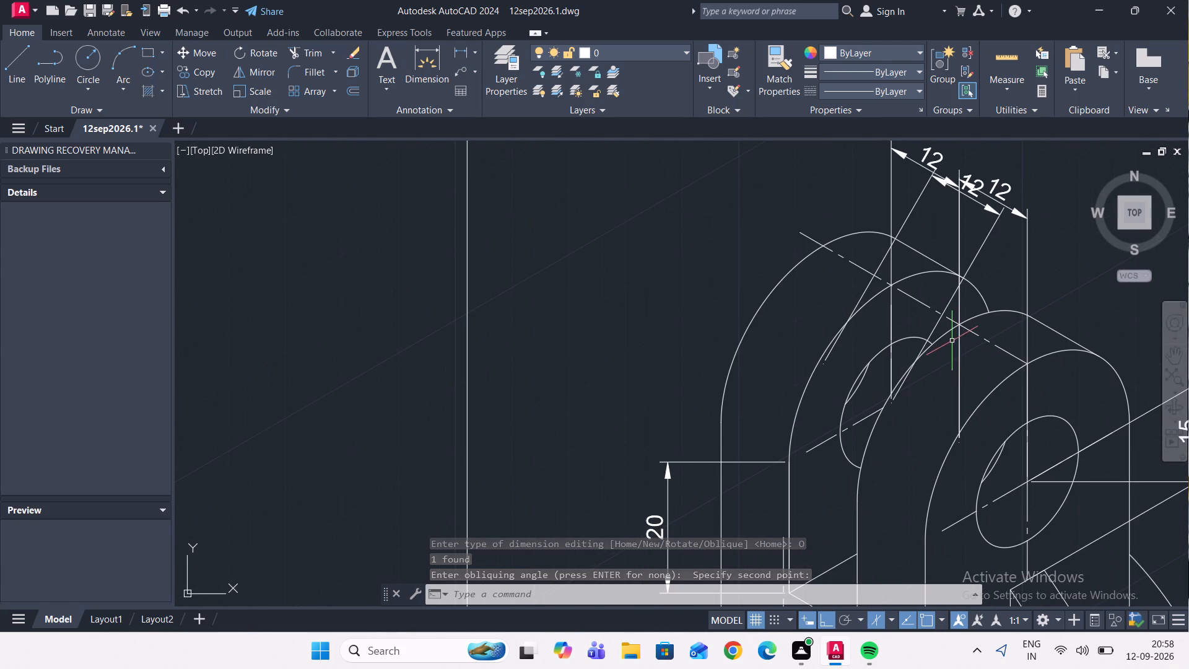
{"action": "left_click", "coordinate": [986, 243]}
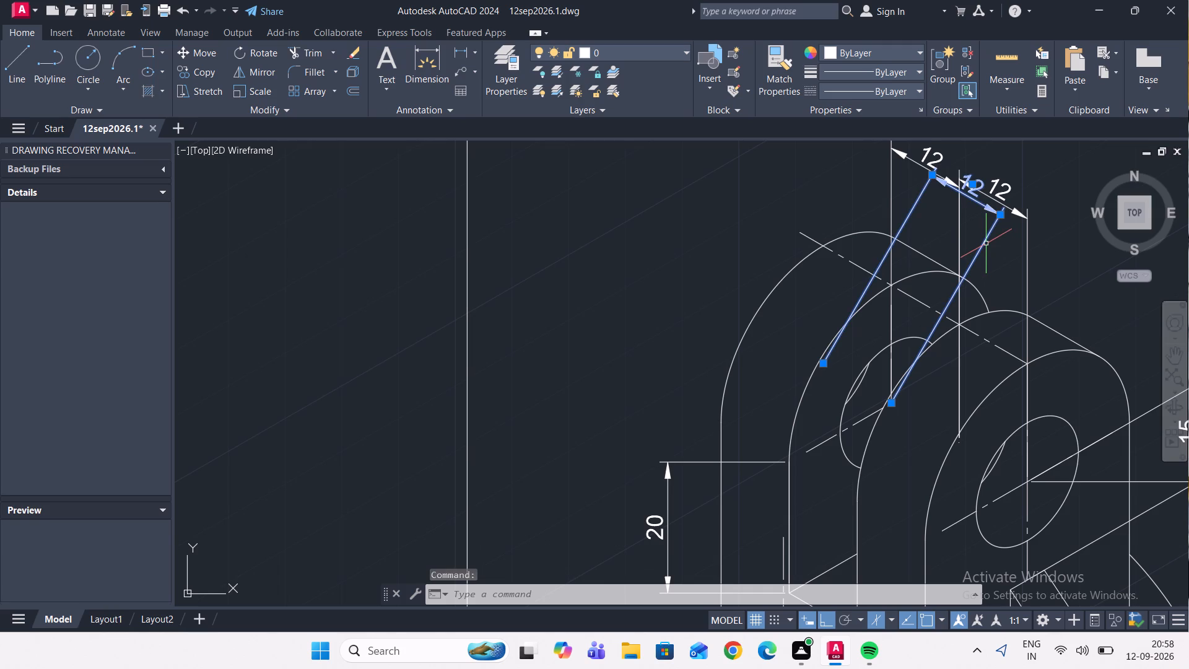
{"action": "key", "text": "Return"}
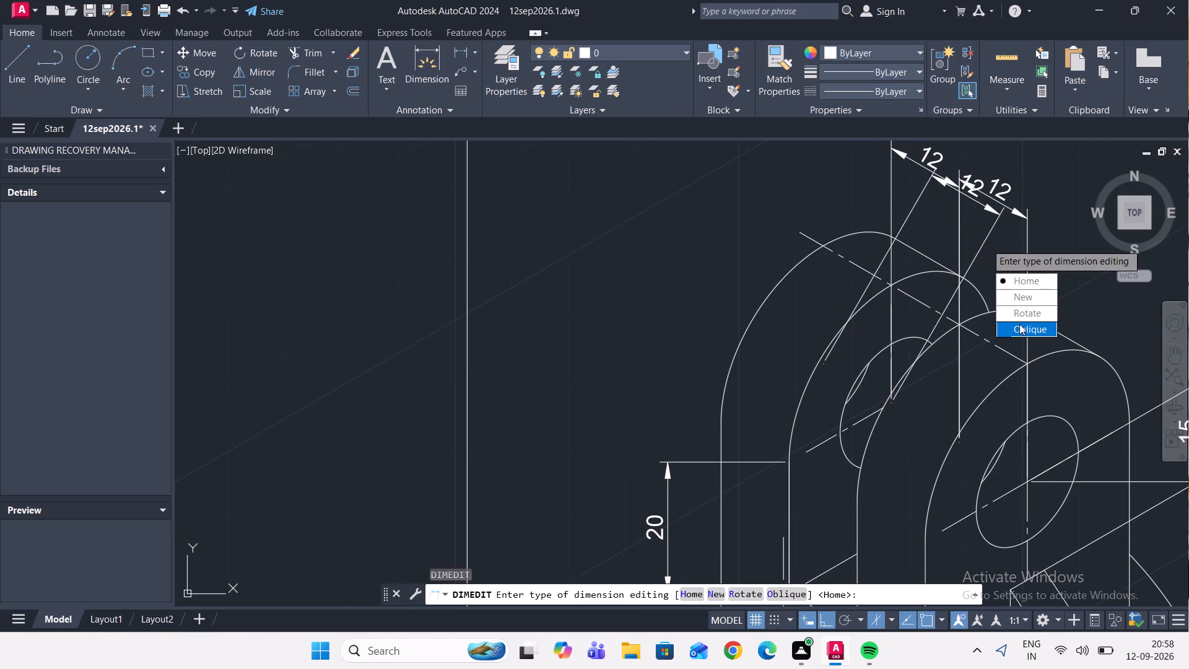
{"action": "left_click_drag", "start_coordinate": [1020, 326], "coordinate": [986, 243]}
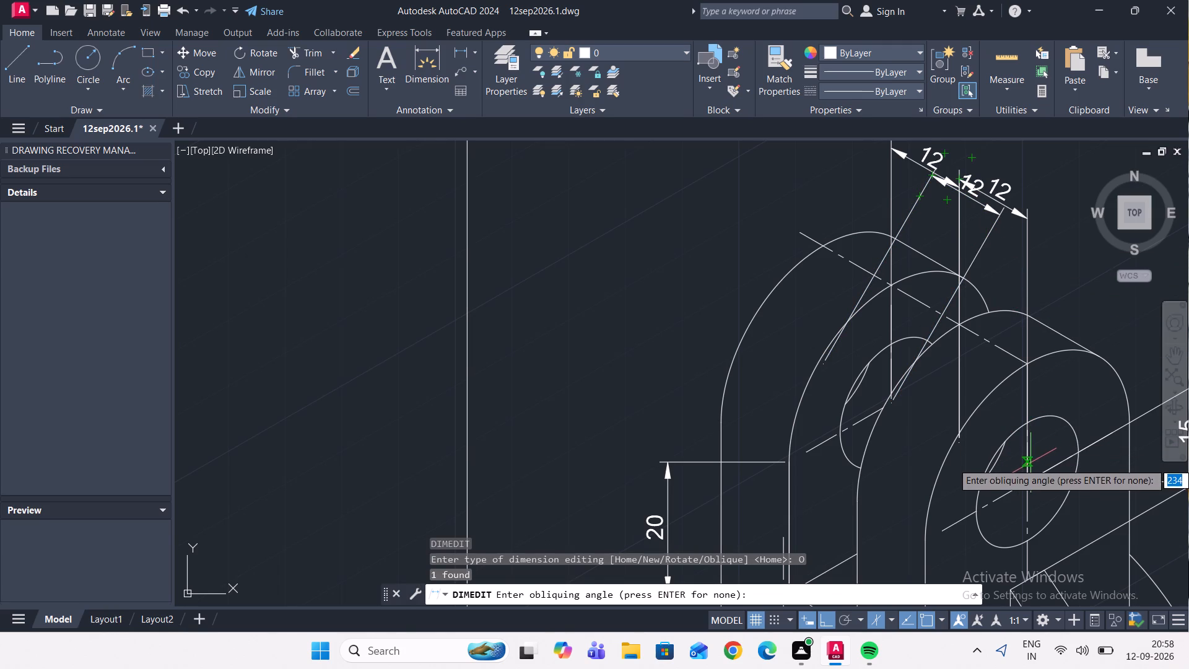
{"action": "left_click", "coordinate": [1028, 479]}
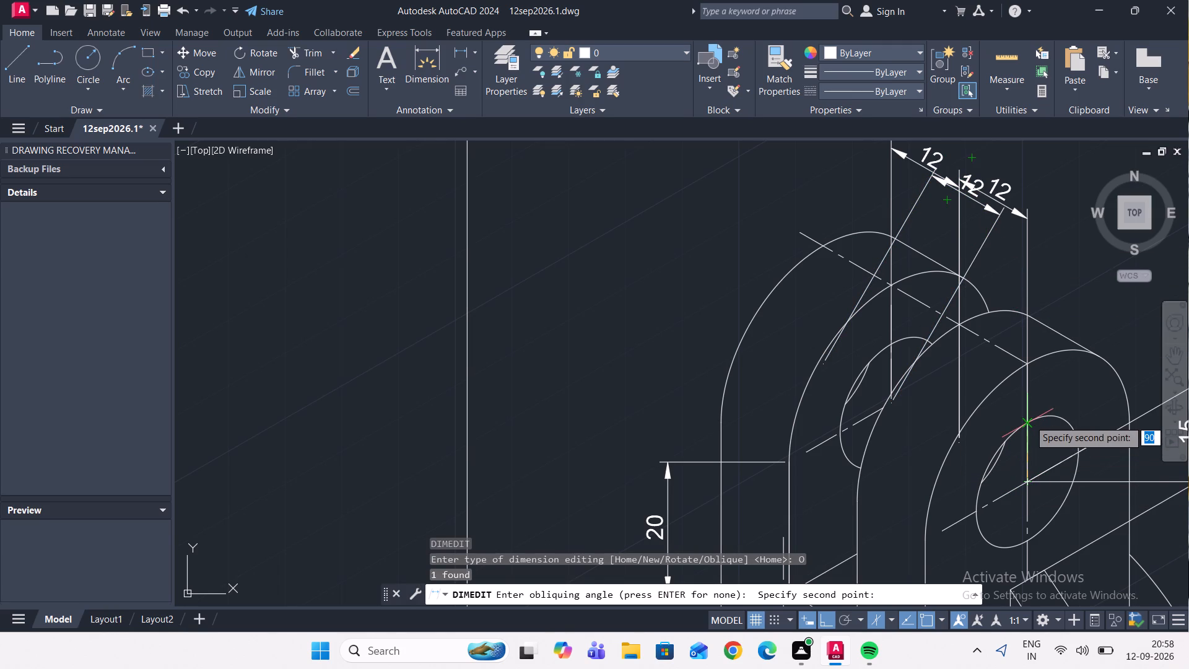
{"action": "left_click", "coordinate": [1029, 420]}
Lower the frontmost 12 dimension closer to the upper lugs and line up the middle and rearmost 12 dimensions with it end to end.
{"action": "scroll", "coordinate": [951, 357], "scroll_direction": "down", "scroll_amount": 2}
{"action": "scroll", "coordinate": [904, 250], "scroll_direction": "up", "scroll_amount": 1}
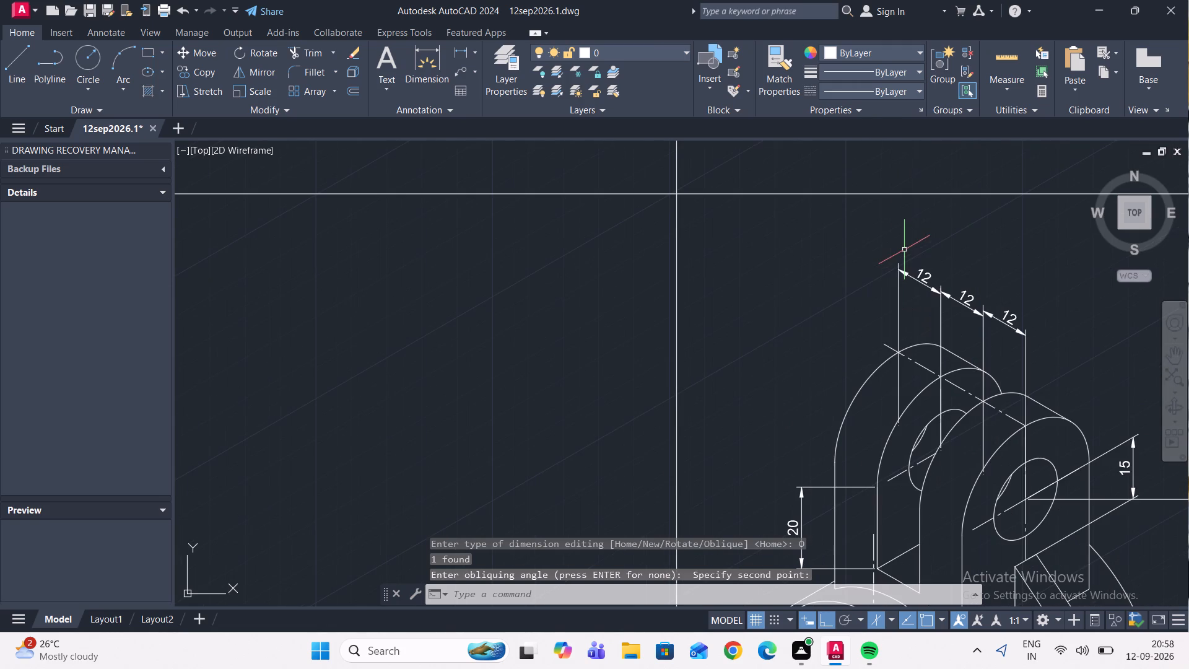
{"action": "scroll", "coordinate": [993, 332], "scroll_direction": "up", "scroll_amount": 2}
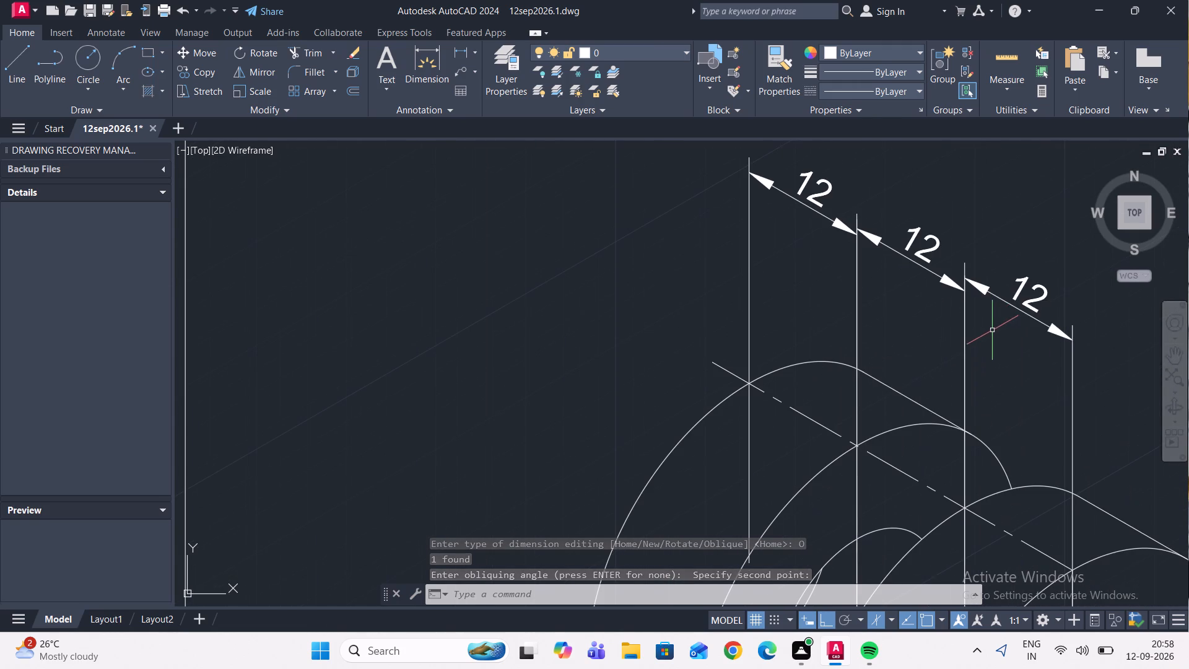
{"action": "left_click", "coordinate": [1049, 328]}
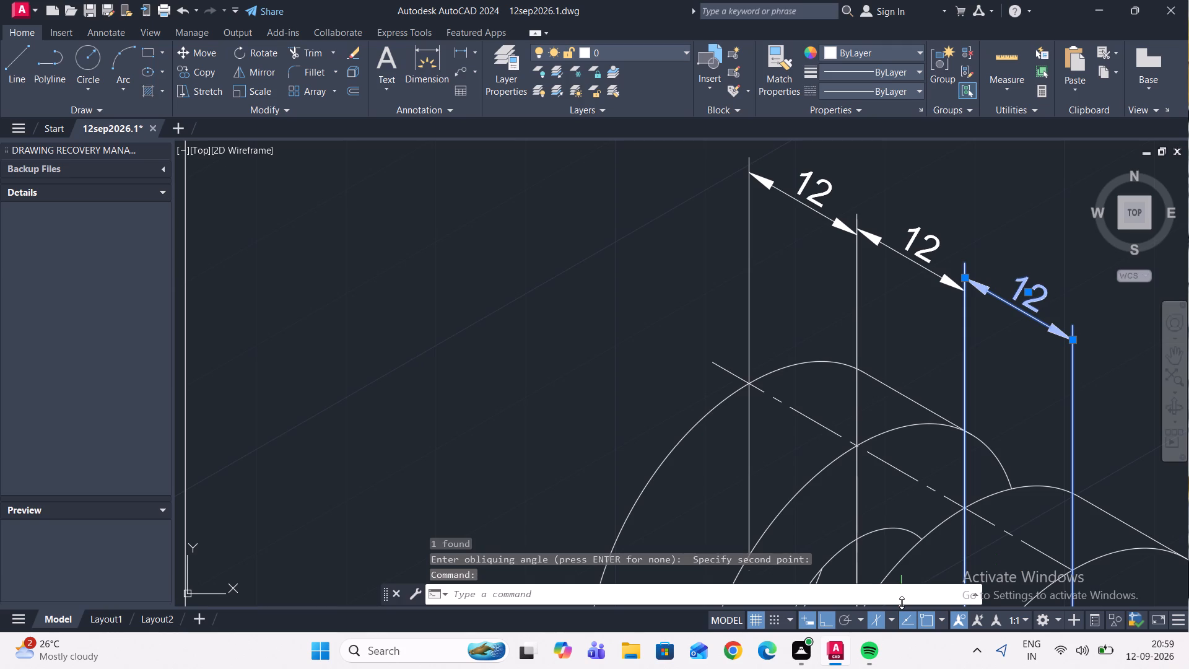
{"action": "left_click", "coordinate": [1075, 342]}
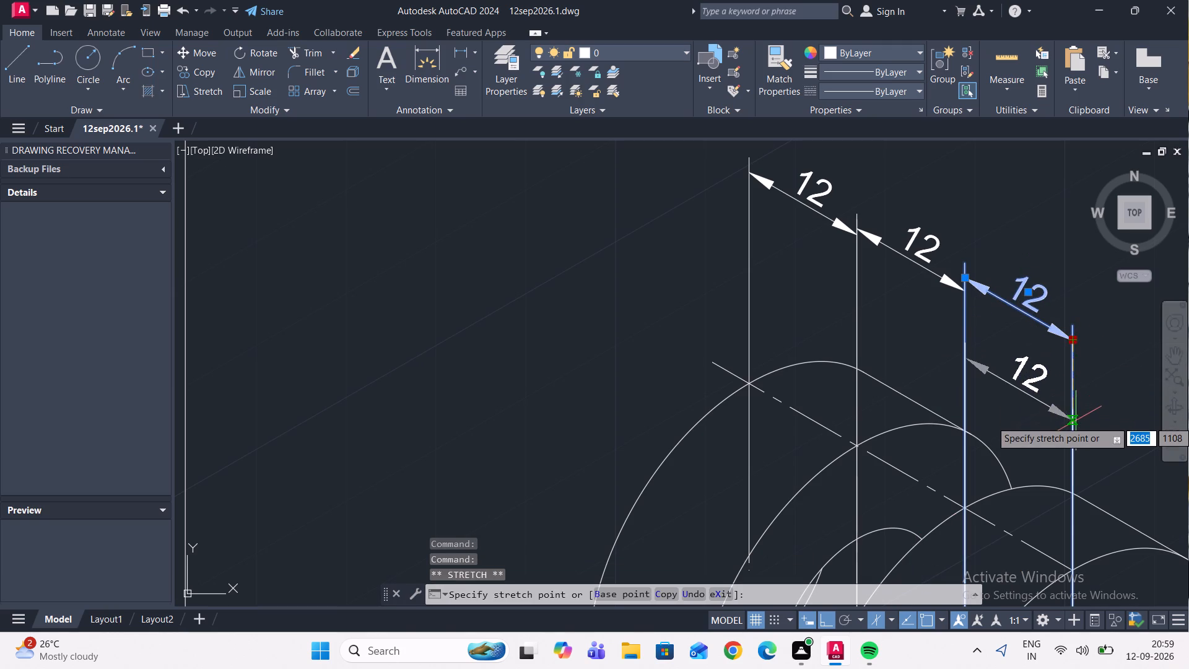
{"action": "left_click", "coordinate": [1075, 422]}
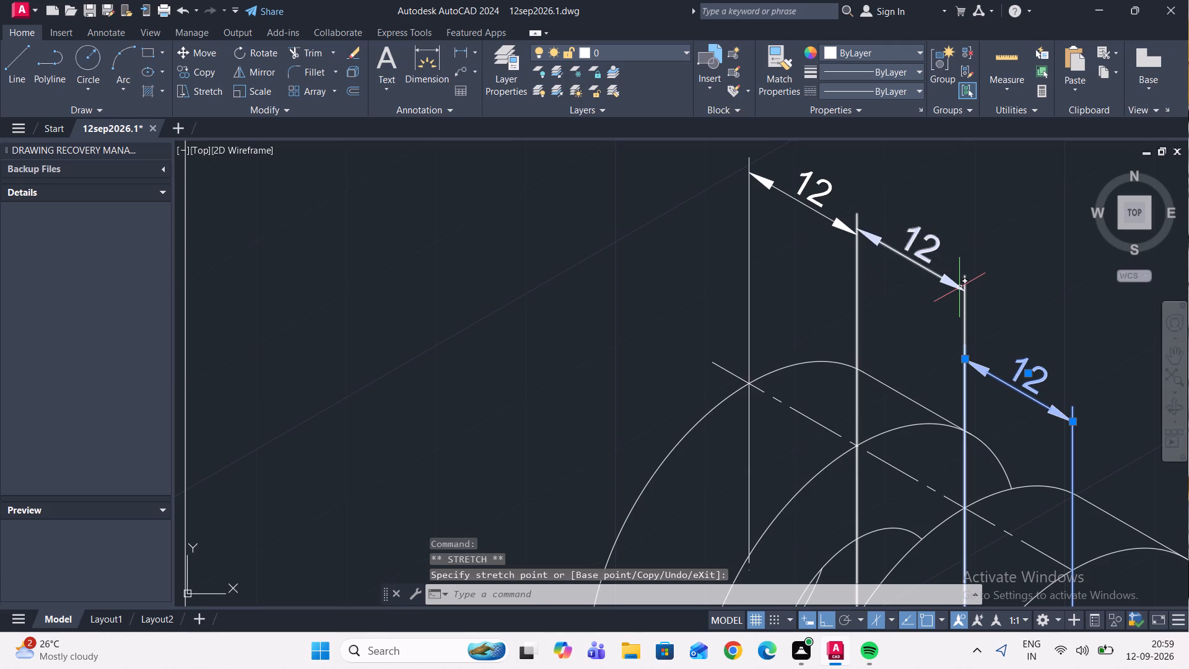
{"action": "left_click", "coordinate": [957, 287]}
{"action": "left_click", "coordinate": [964, 294]}
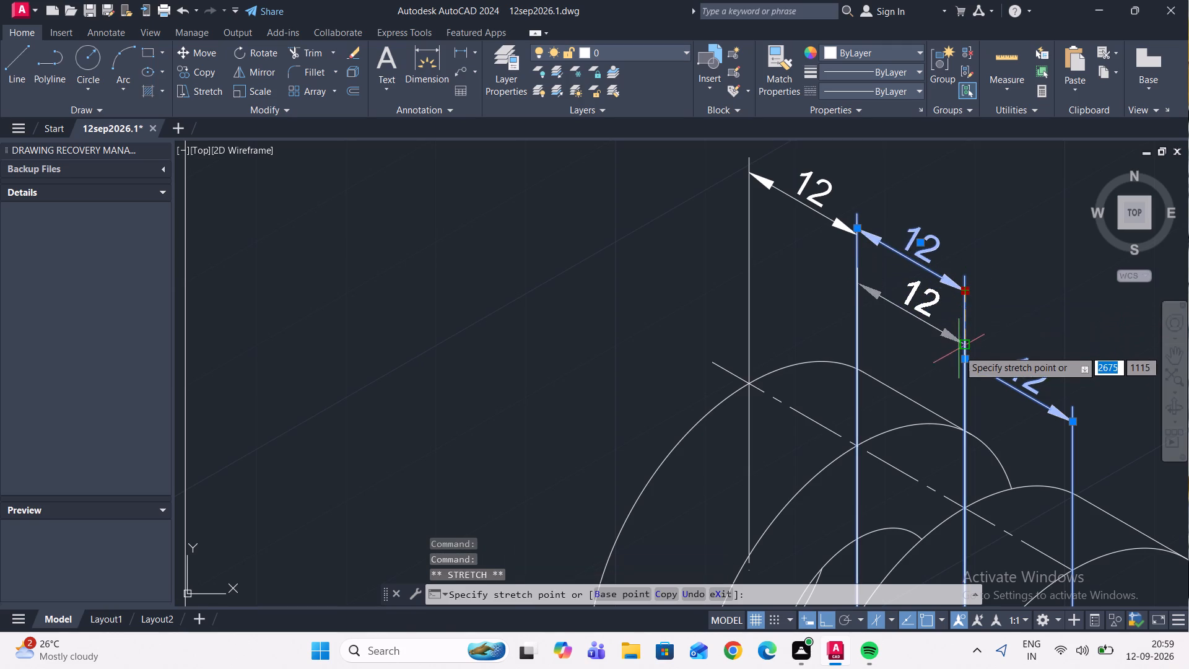
{"action": "left_click", "coordinate": [963, 364]}
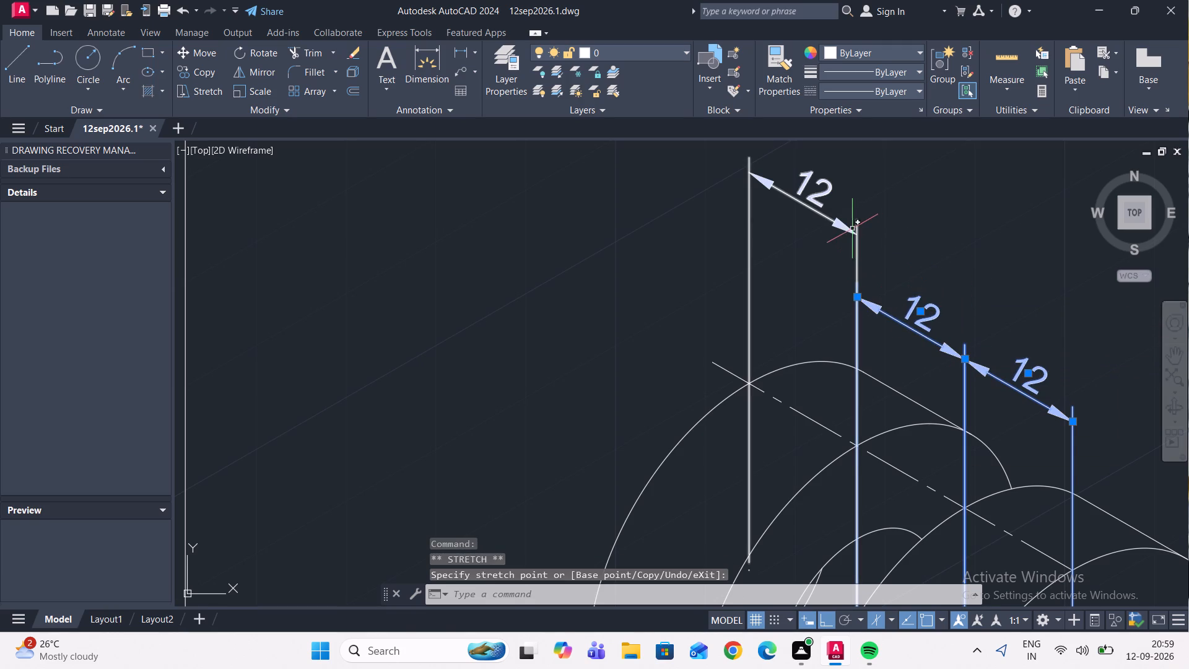
{"action": "left_click", "coordinate": [848, 231]}
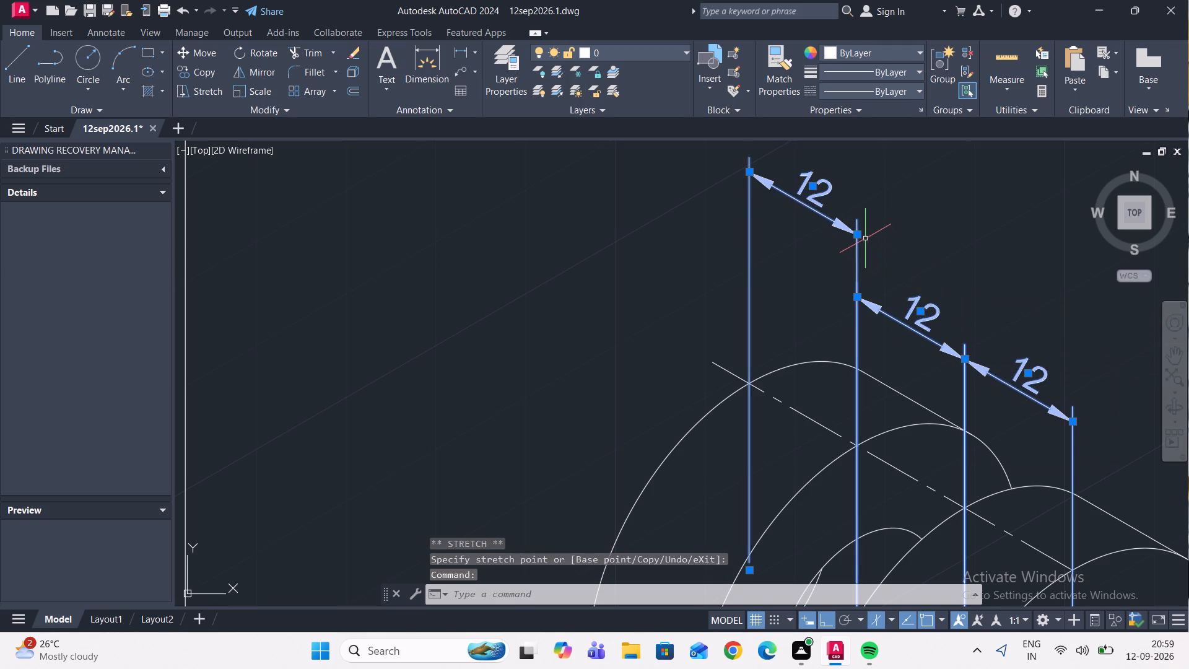
{"action": "left_click", "coordinate": [860, 236]}
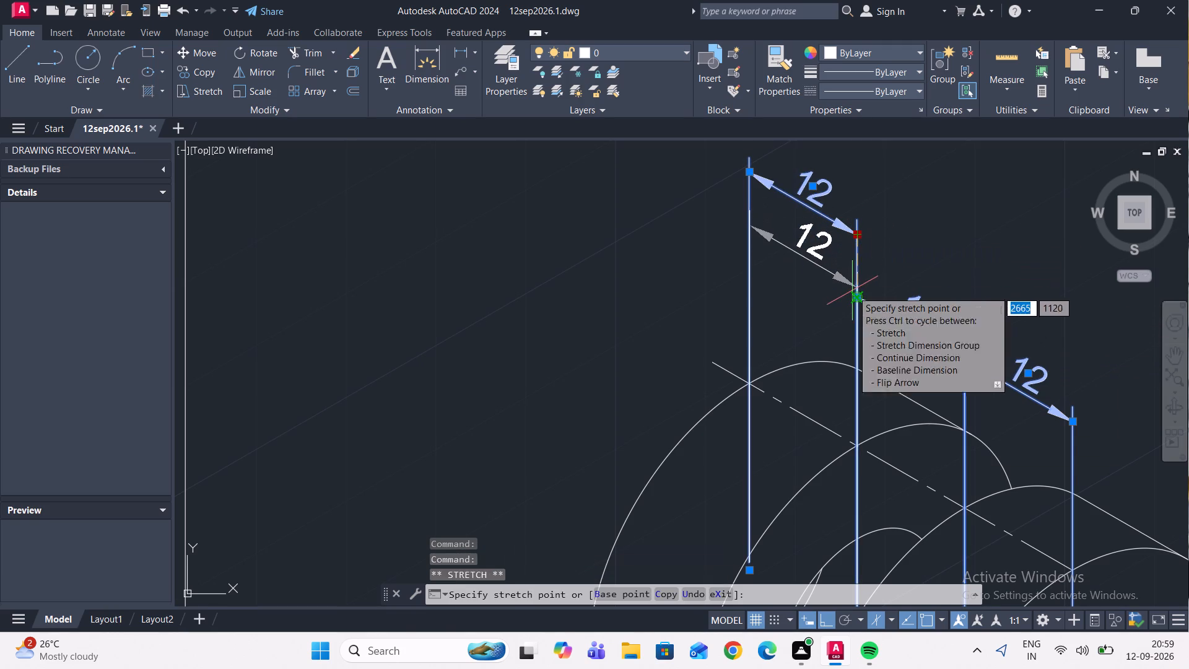
{"action": "left_click", "coordinate": [855, 300]}
{"action": "scroll", "coordinate": [864, 267], "scroll_direction": "down", "scroll_amount": 4}
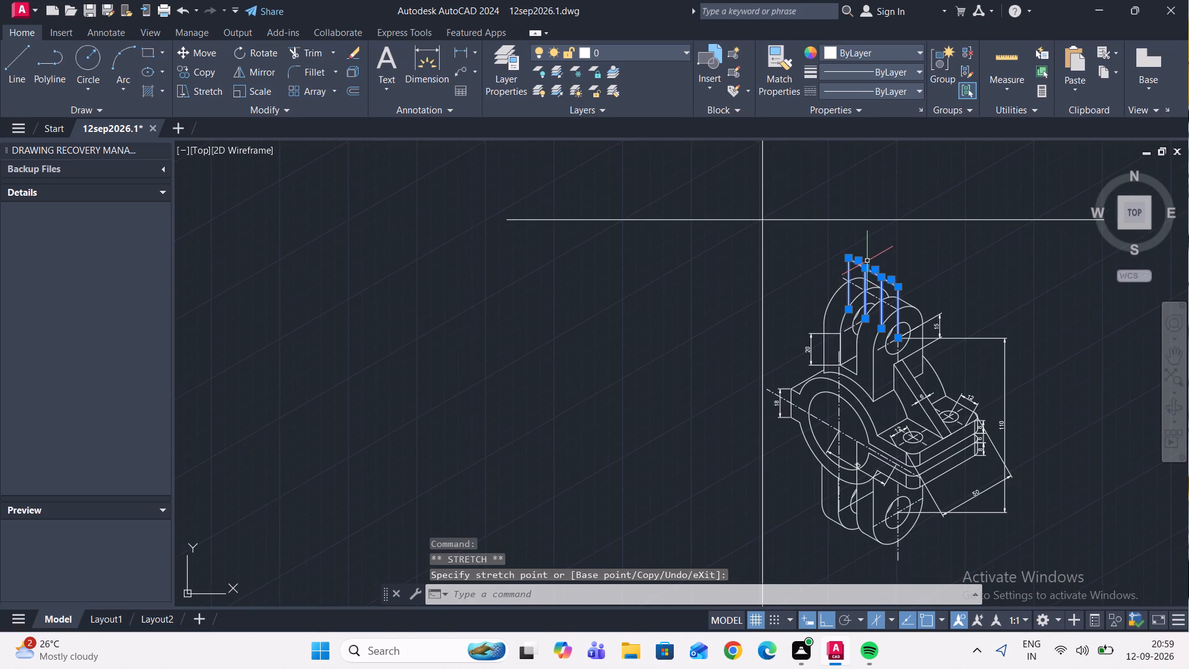
{"action": "key", "text": "Escape"}
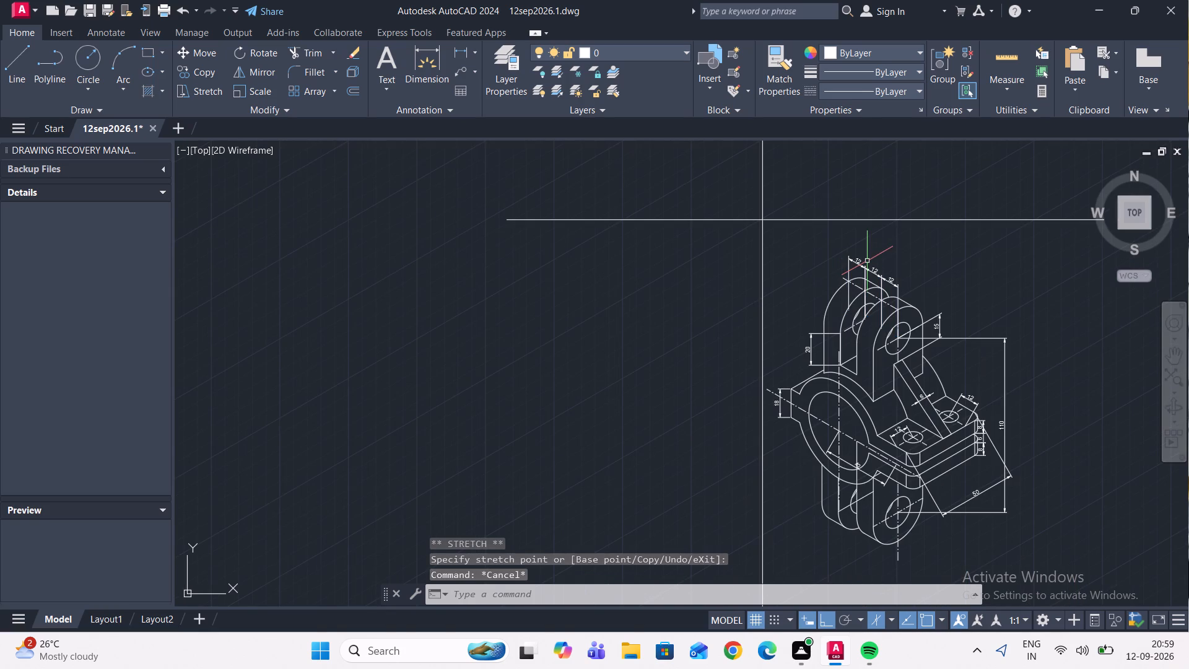
Oblique the 20 dimension beside the rear upper lug to 150°, along the short sloping edge at the lug's base.
{"action": "scroll", "coordinate": [892, 325], "scroll_direction": "up", "scroll_amount": 1}
{"action": "scroll", "coordinate": [727, 326], "scroll_direction": "up", "scroll_amount": 2}
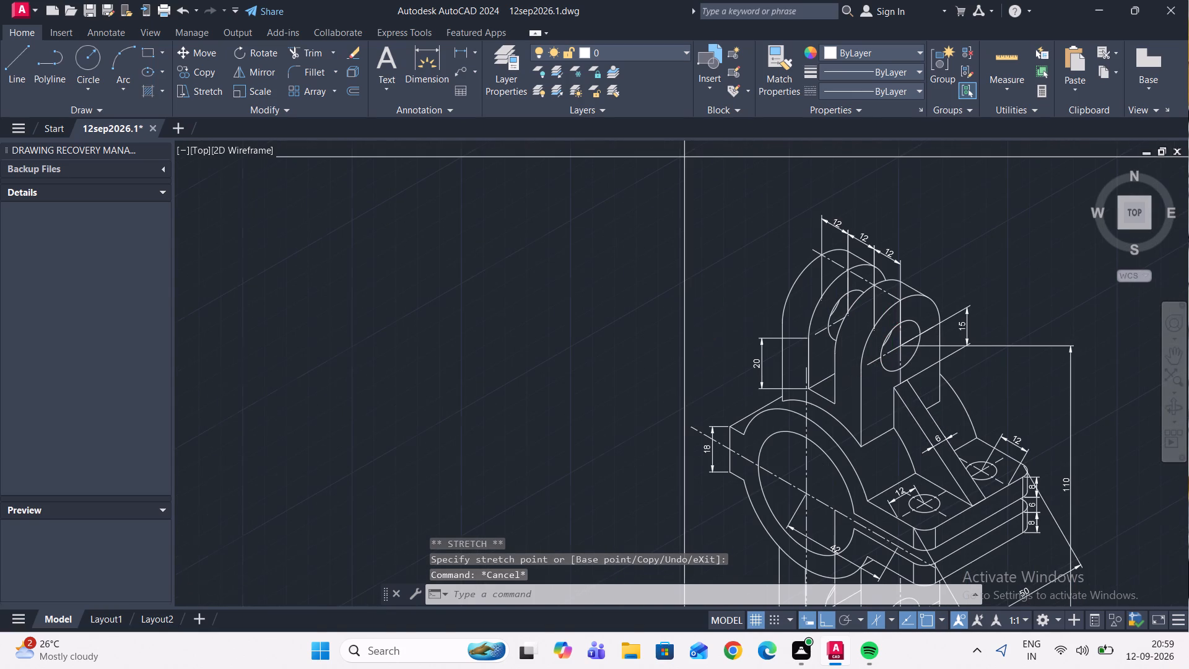
{"action": "scroll", "coordinate": [727, 325], "scroll_direction": "up", "scroll_amount": 1}
{"action": "left_click", "coordinate": [901, 421]}
{"action": "left_click", "coordinate": [853, 342]}
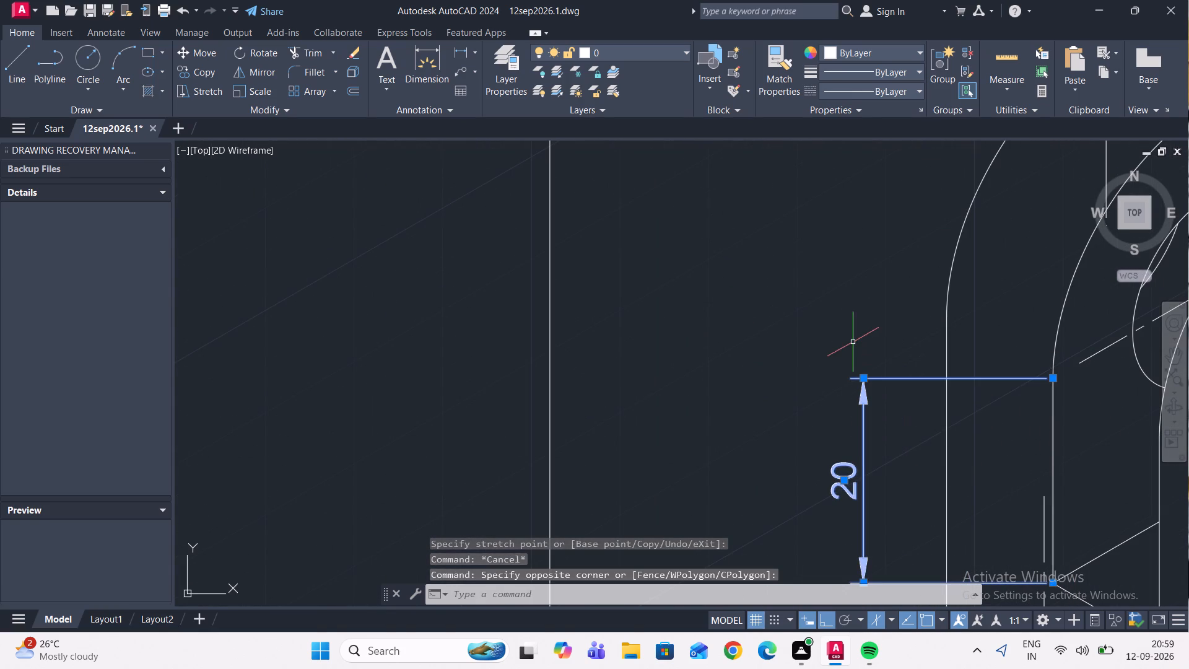
{"action": "type", "text": "dim"}
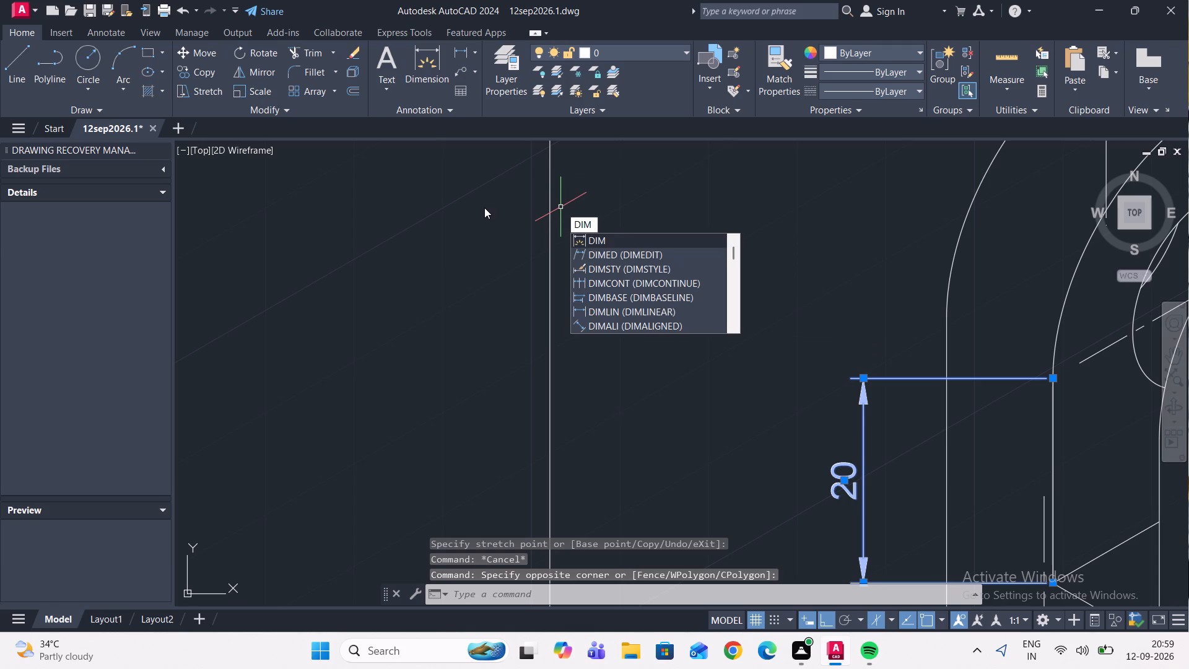
{"action": "left_click", "coordinate": [657, 255]}
{"action": "scroll", "coordinate": [701, 285], "scroll_direction": "down", "scroll_amount": 1}
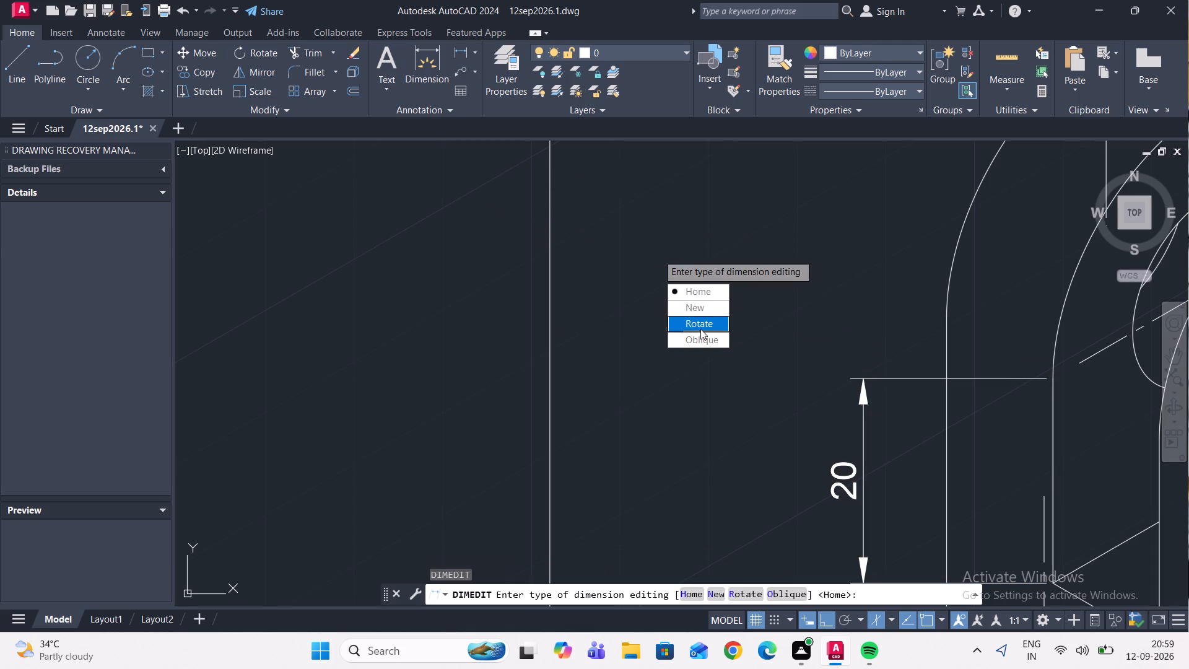
{"action": "left_click_drag", "start_coordinate": [700, 342], "coordinate": [658, 254]}
{"action": "scroll", "coordinate": [746, 294], "scroll_direction": "down", "scroll_amount": 3}
{"action": "scroll", "coordinate": [839, 340], "scroll_direction": "up", "scroll_amount": 2}
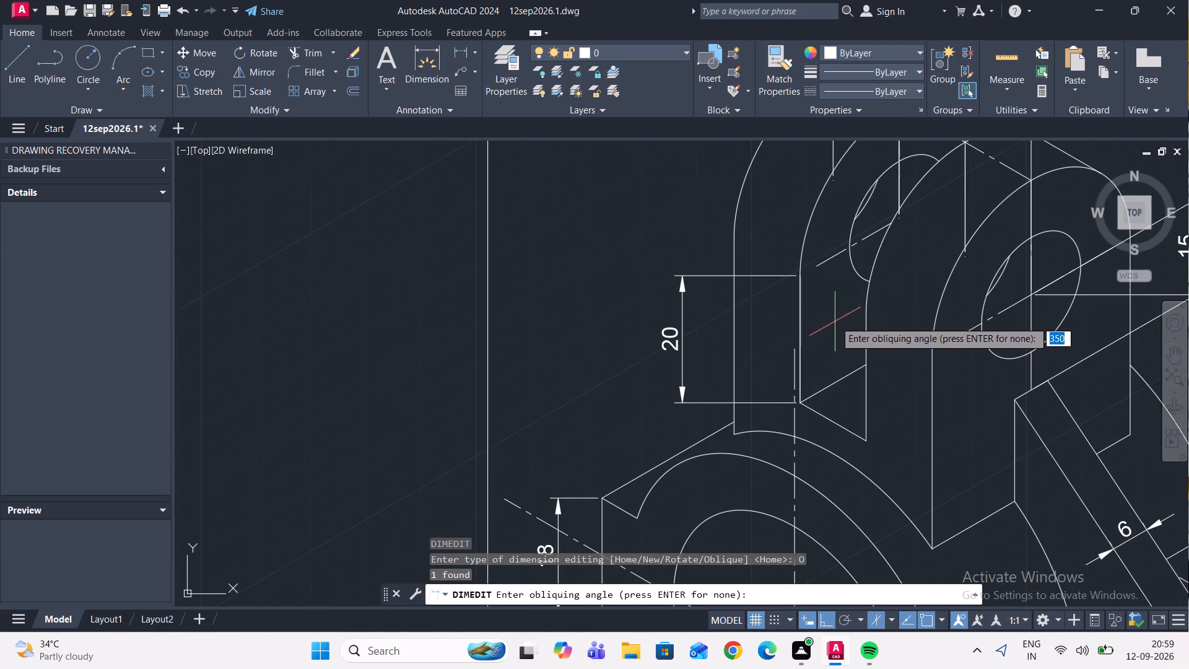
{"action": "scroll", "coordinate": [867, 439], "scroll_direction": "up", "scroll_amount": 3}
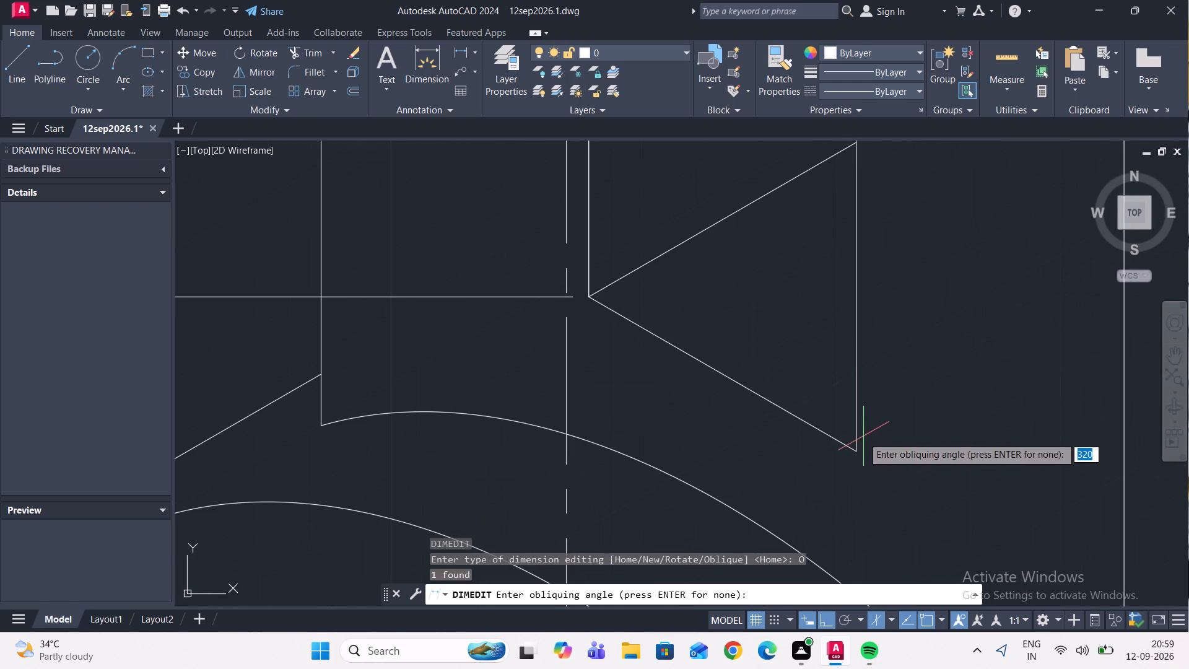
{"action": "left_click", "coordinate": [858, 447]}
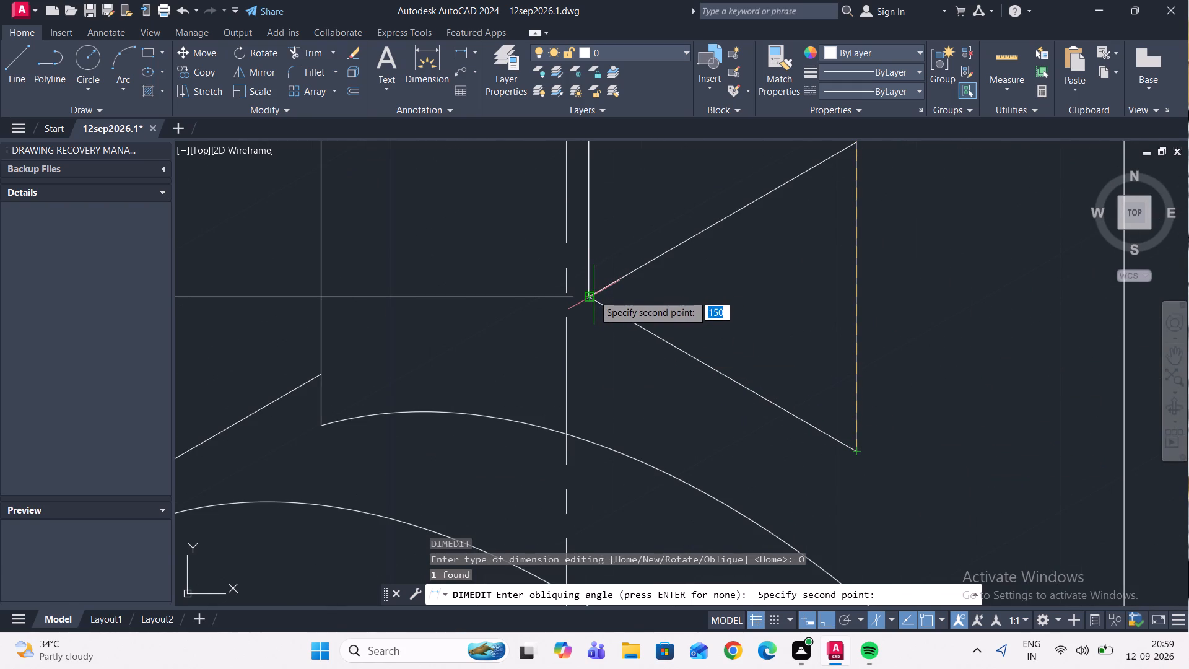
{"action": "left_click", "coordinate": [593, 295]}
Oblique the 18 dimension beside the large ring to 150°, along the short sloping edge at its upper end.
{"action": "scroll", "coordinate": [594, 295], "scroll_direction": "down", "scroll_amount": 3}
{"action": "middle_click_drag", "start_coordinate": [576, 243], "coordinate": [606, 306]}
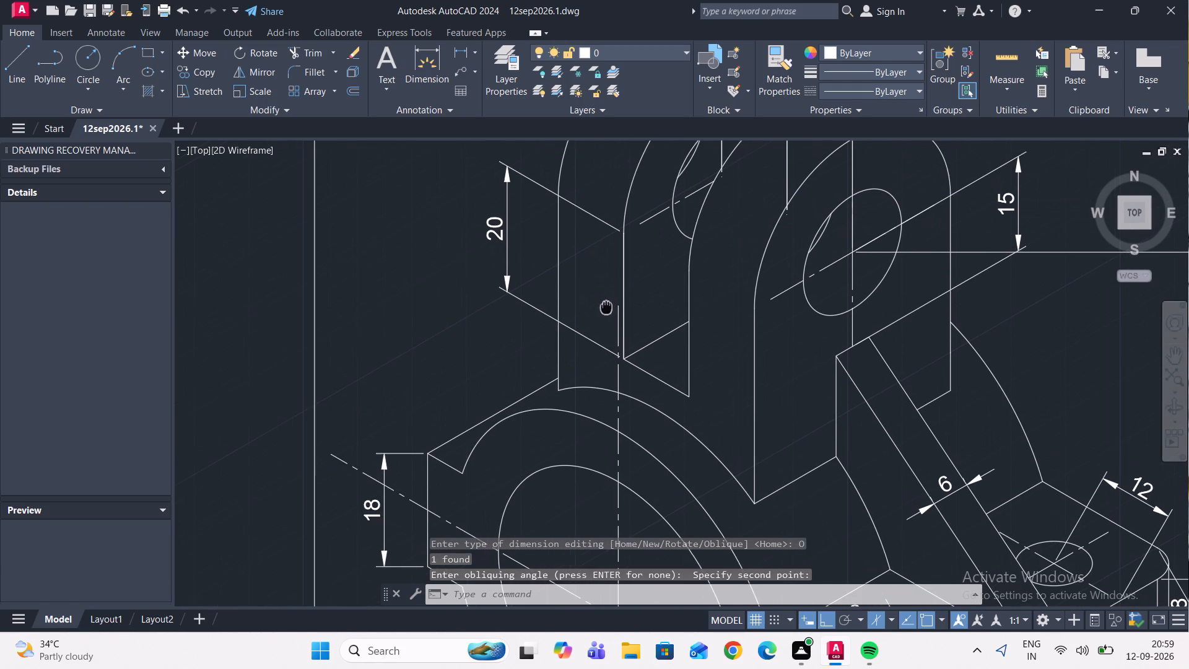
{"action": "middle_click_drag", "start_coordinate": [606, 306], "coordinate": [606, 307]}
{"action": "scroll", "coordinate": [606, 307], "scroll_direction": "down", "scroll_amount": 1}
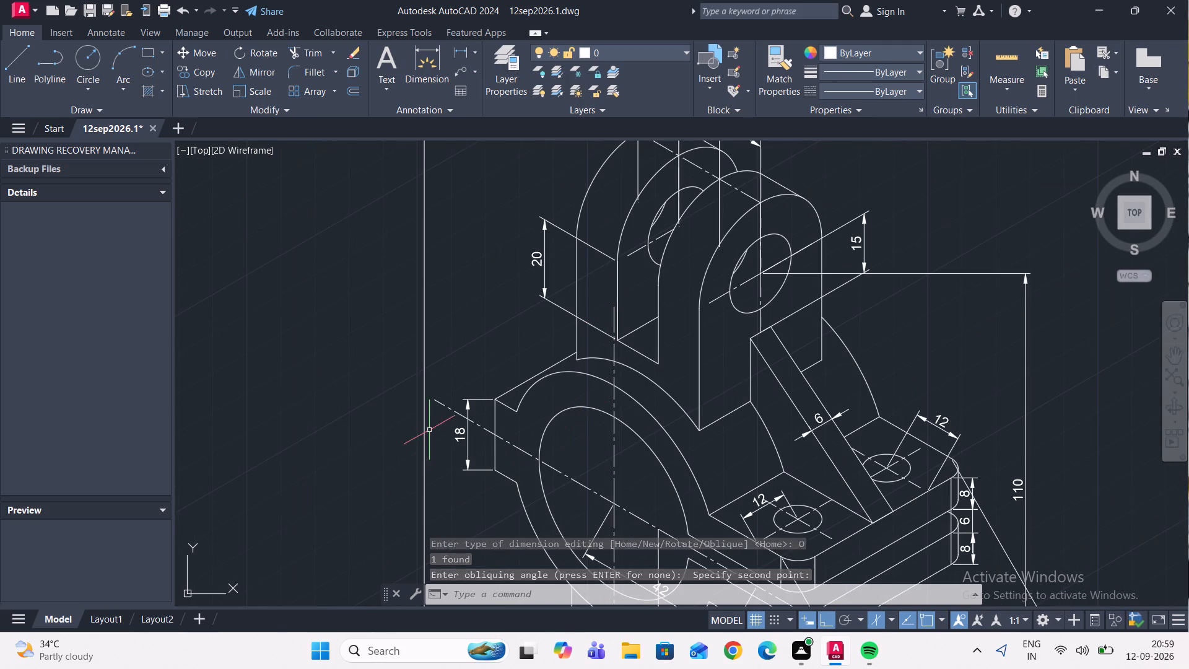
{"action": "scroll", "coordinate": [438, 398], "scroll_direction": "up", "scroll_amount": 2}
{"action": "left_click", "coordinate": [539, 439]}
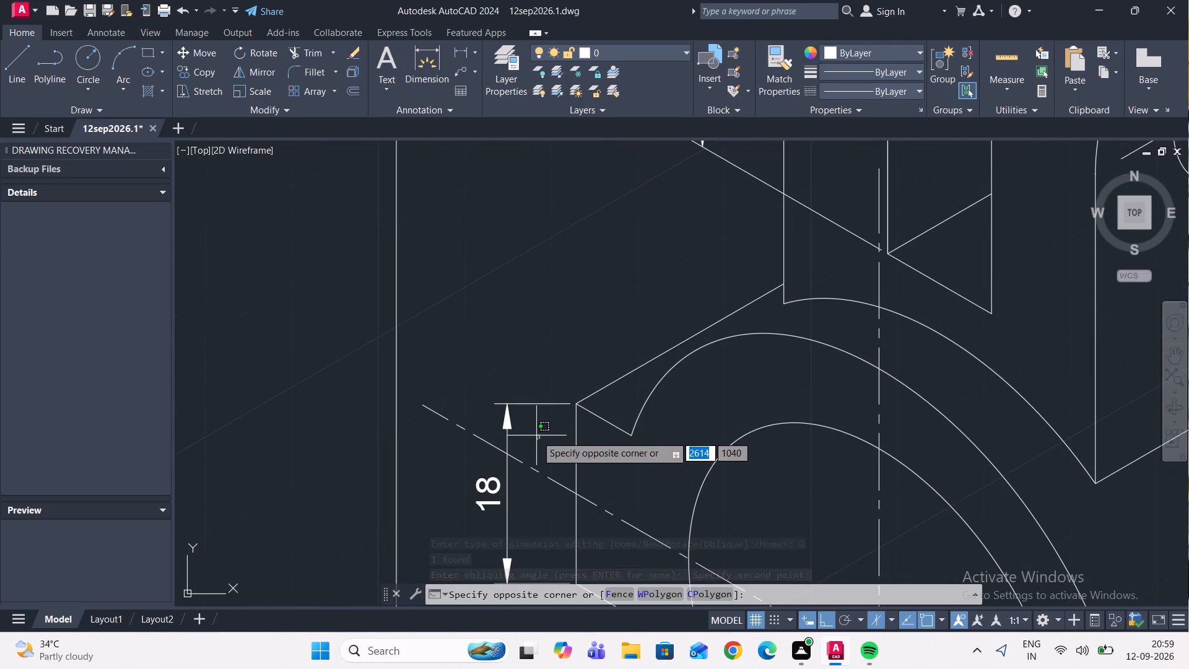
{"action": "left_click", "coordinate": [503, 389]}
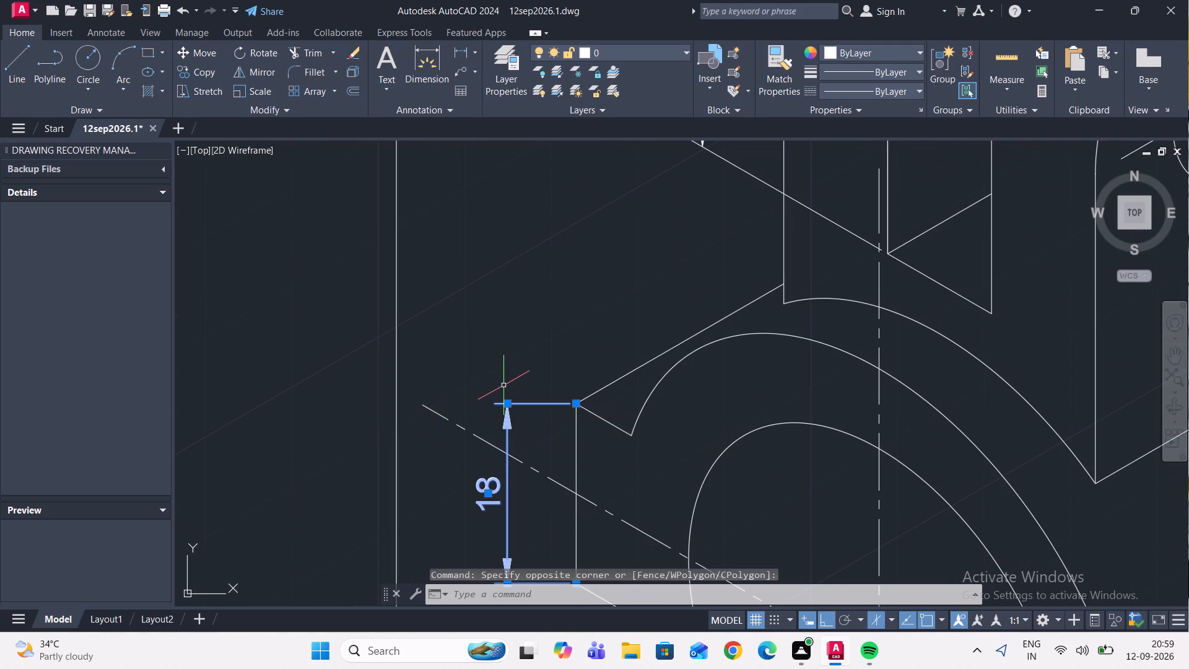
{"action": "key", "text": "d"}
{"action": "type", "text": "im"}
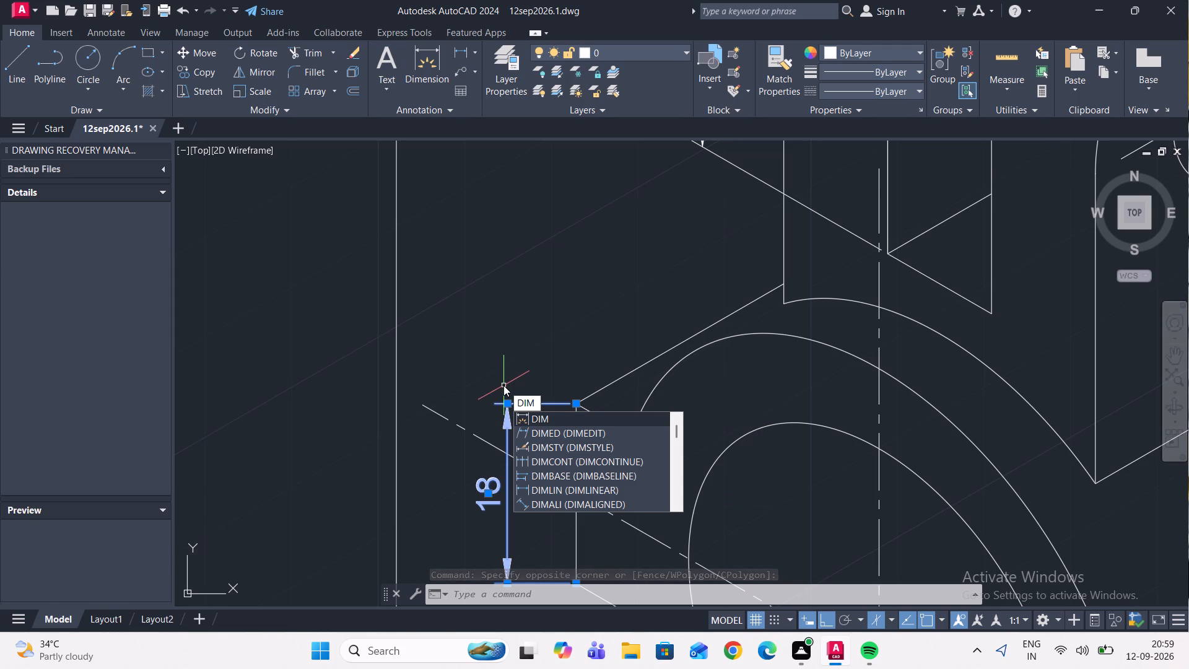
{"action": "type", "text": "ed"}
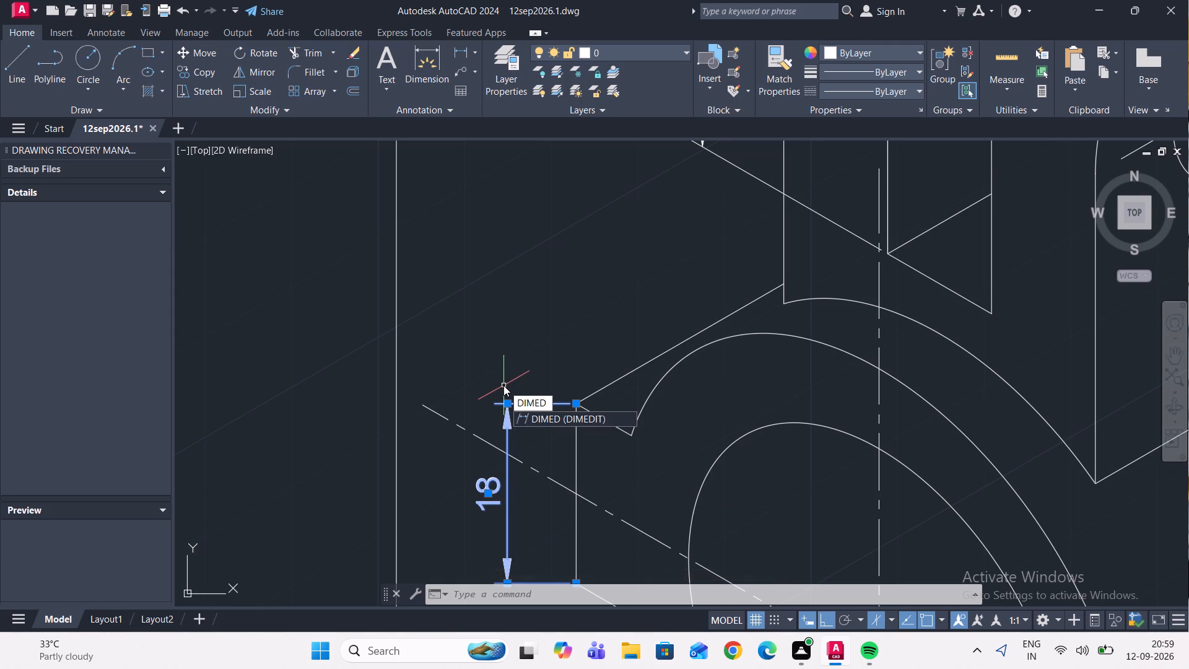
{"action": "key", "text": "Return"}
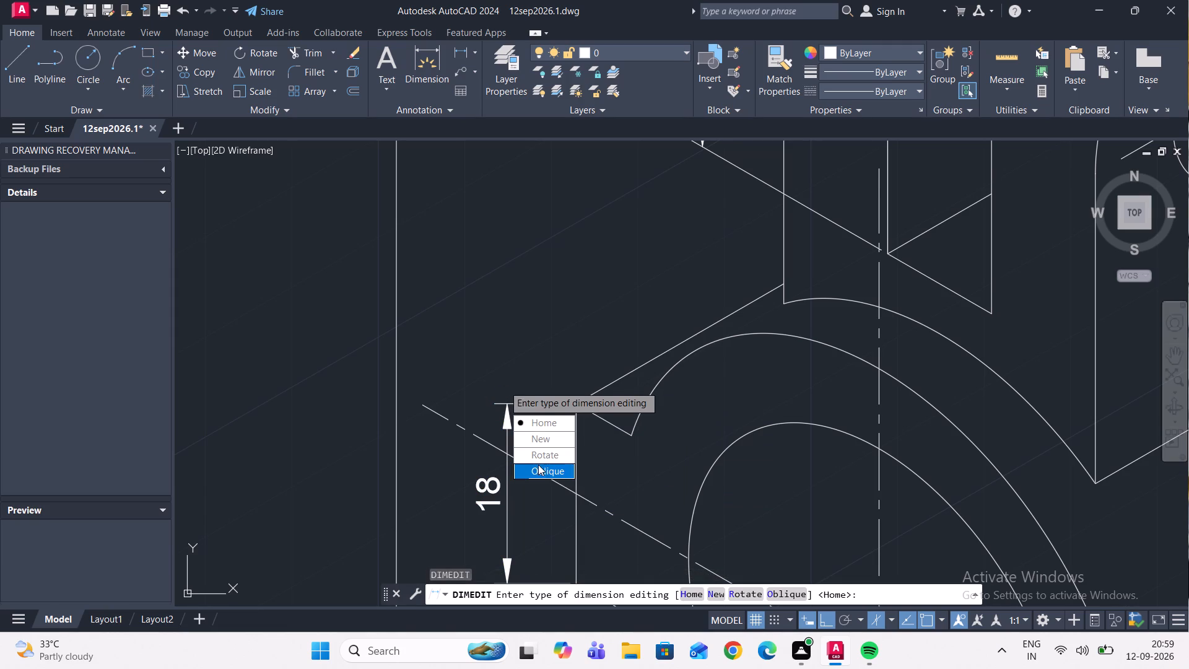
{"action": "left_click_drag", "start_coordinate": [534, 470], "coordinate": [503, 385]}
{"action": "scroll", "coordinate": [534, 357], "scroll_direction": "down", "scroll_amount": 1}
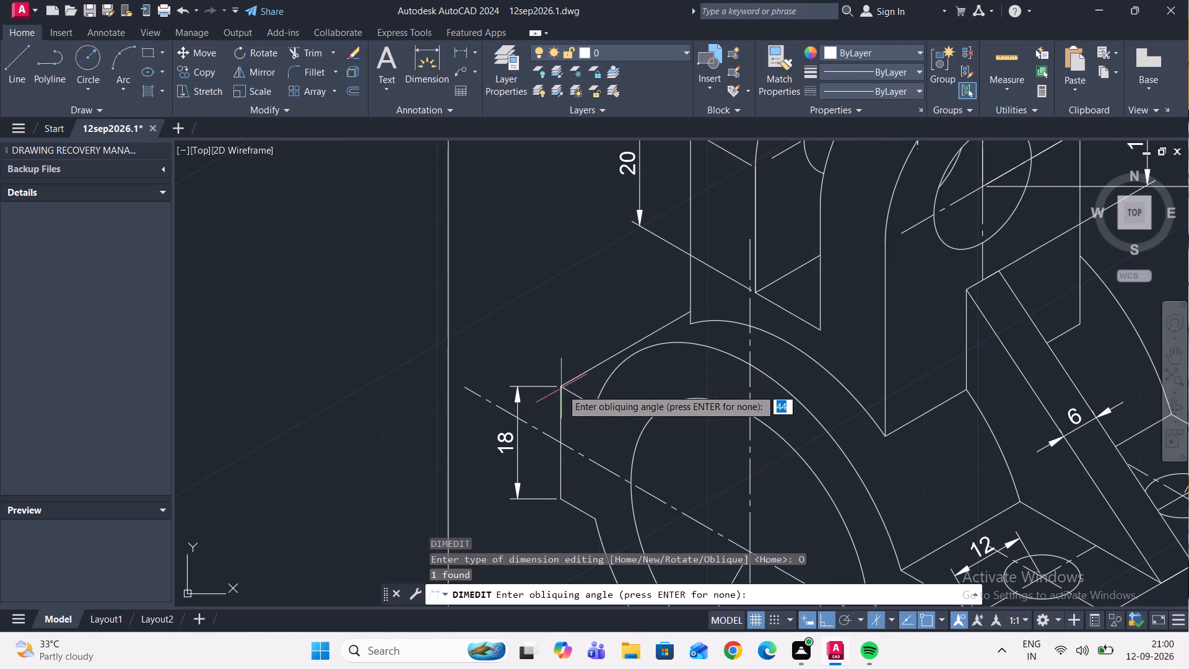
{"action": "scroll", "coordinate": [624, 423], "scroll_direction": "up", "scroll_amount": 2}
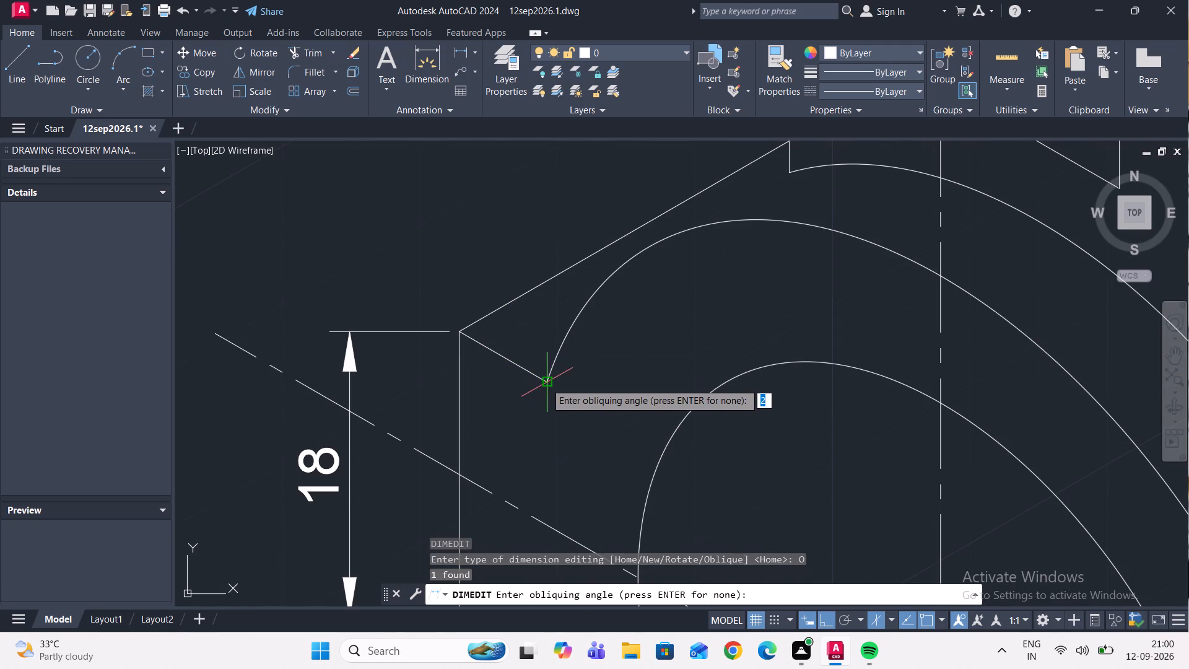
{"action": "left_click", "coordinate": [547, 383]}
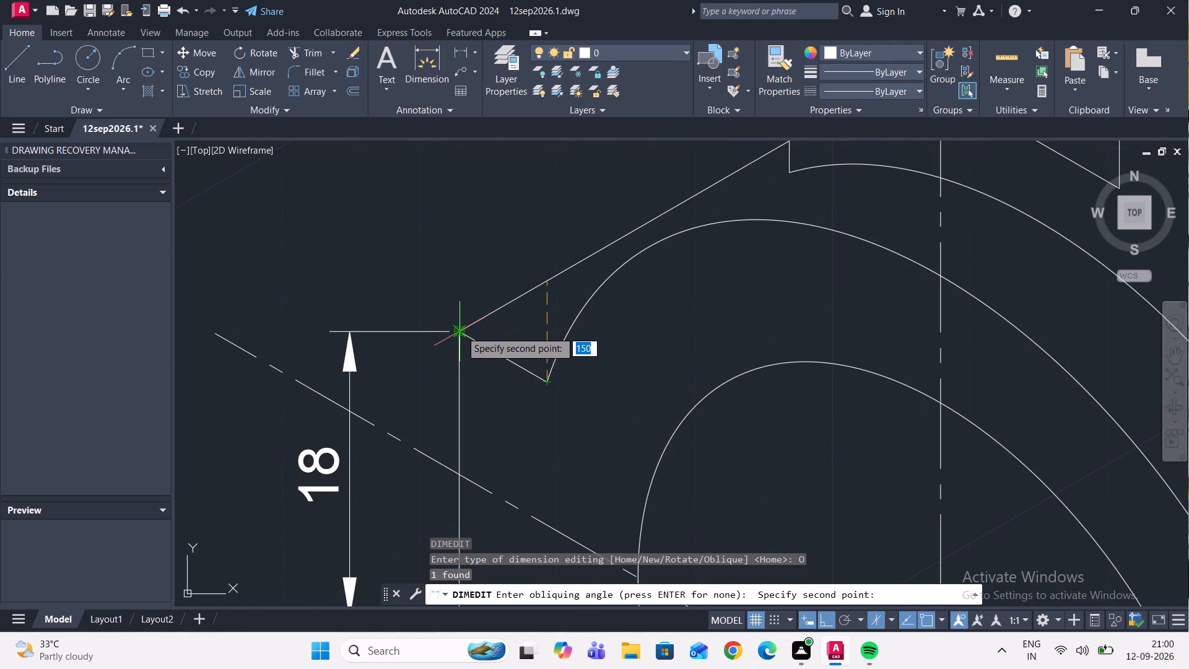
{"action": "left_click", "coordinate": [461, 330]}
Oblique the 42 dimension below the large ring's centre to 210°, along the base plate's sloping edge next to the ring.
{"action": "scroll", "coordinate": [461, 330], "scroll_direction": "down", "scroll_amount": 3}
{"action": "middle_click_drag", "start_coordinate": [518, 390], "coordinate": [518, 388]}
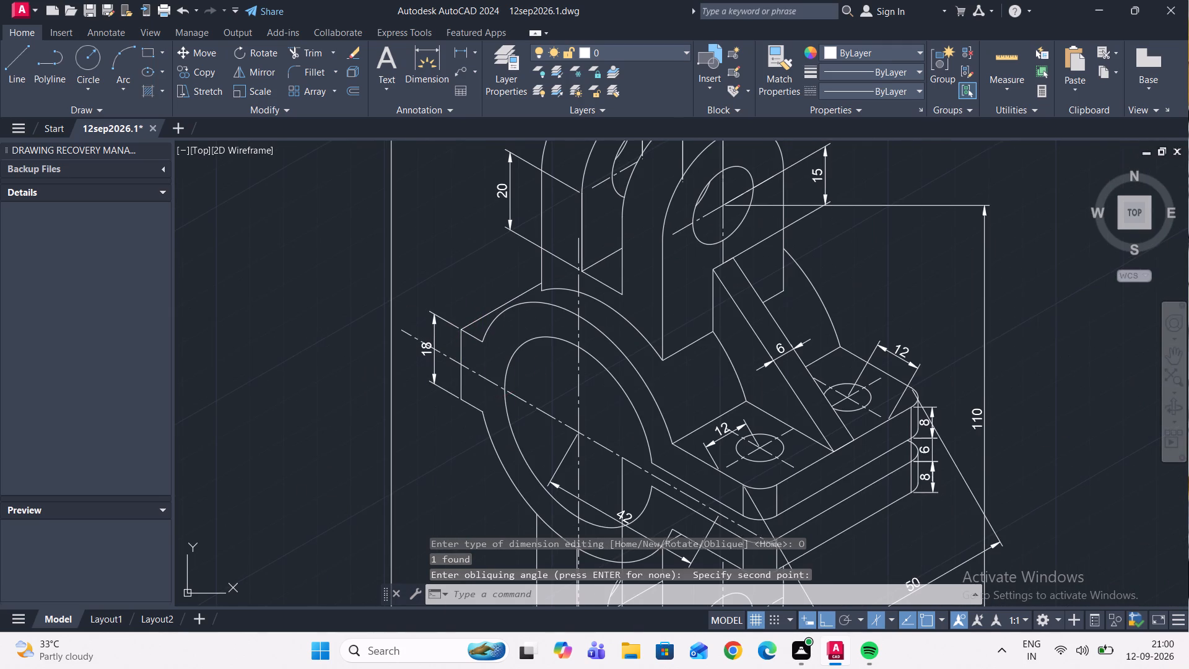
{"action": "middle_click_drag", "start_coordinate": [518, 388], "coordinate": [520, 315]}
{"action": "scroll", "coordinate": [581, 424], "scroll_direction": "up", "scroll_amount": 2}
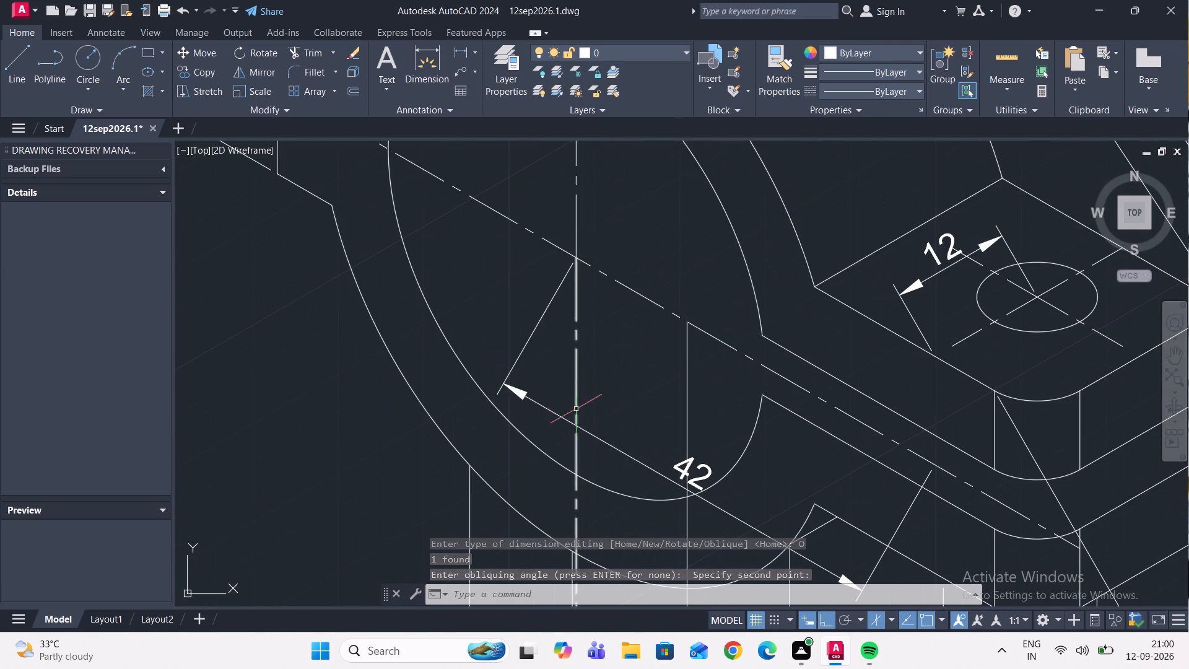
{"action": "left_click", "coordinate": [528, 400]}
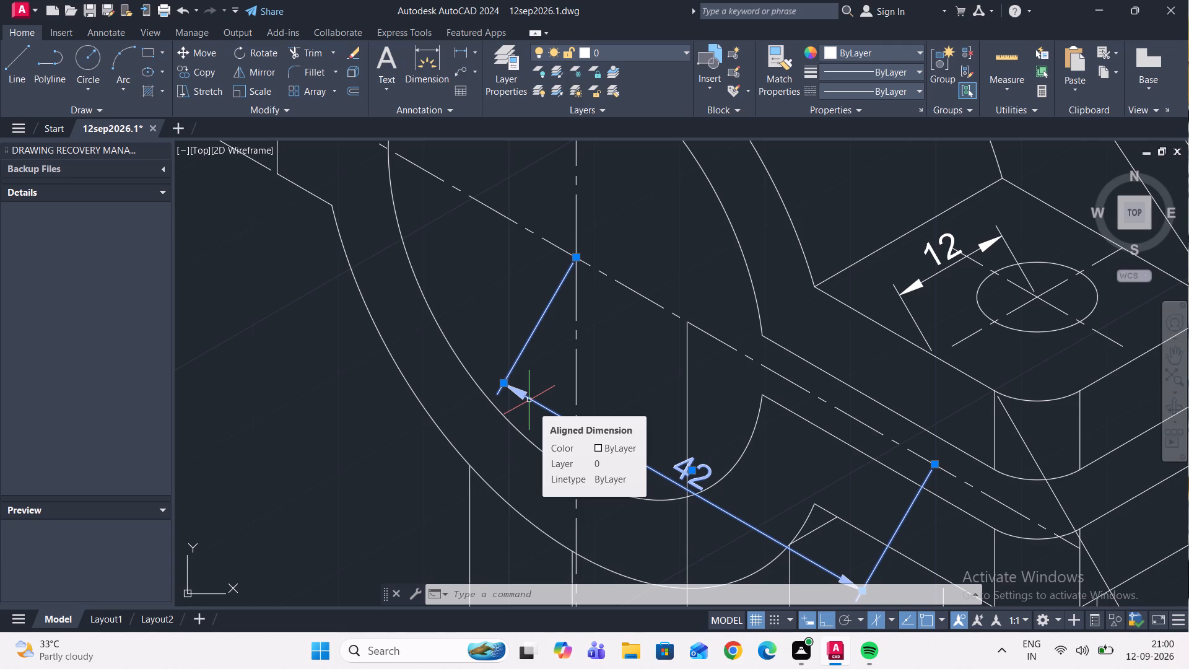
{"action": "key", "text": "Return"}
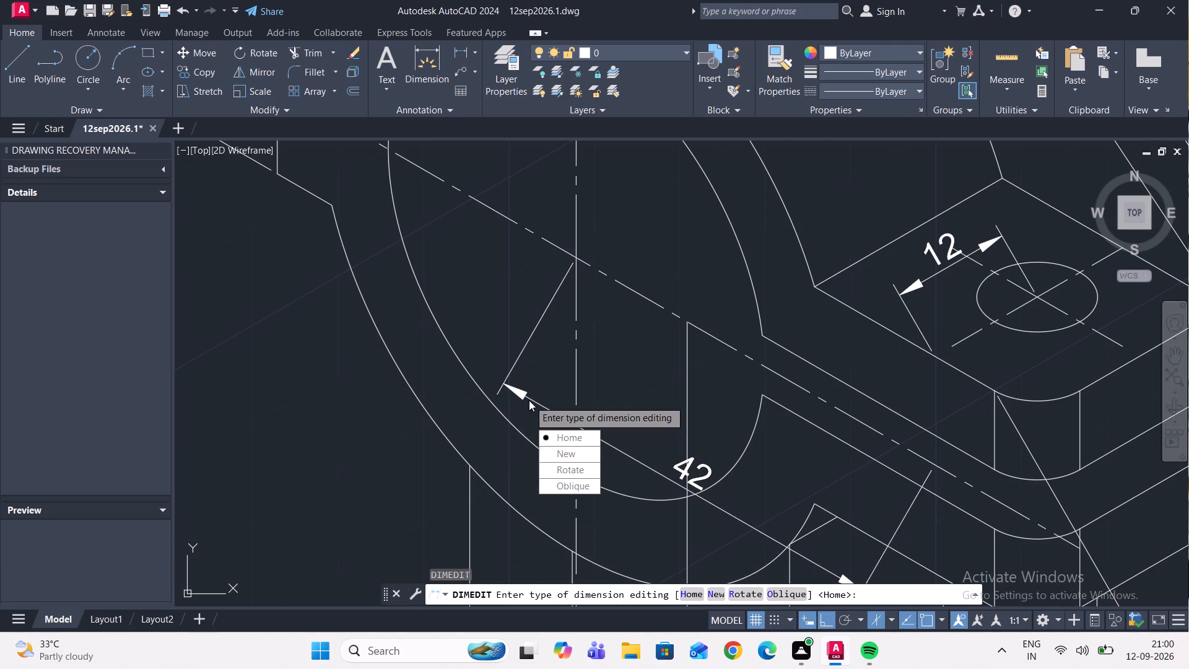
{"action": "left_click_drag", "start_coordinate": [580, 489], "coordinate": [529, 400]}
{"action": "scroll", "coordinate": [688, 203], "scroll_direction": "down", "scroll_amount": 2}
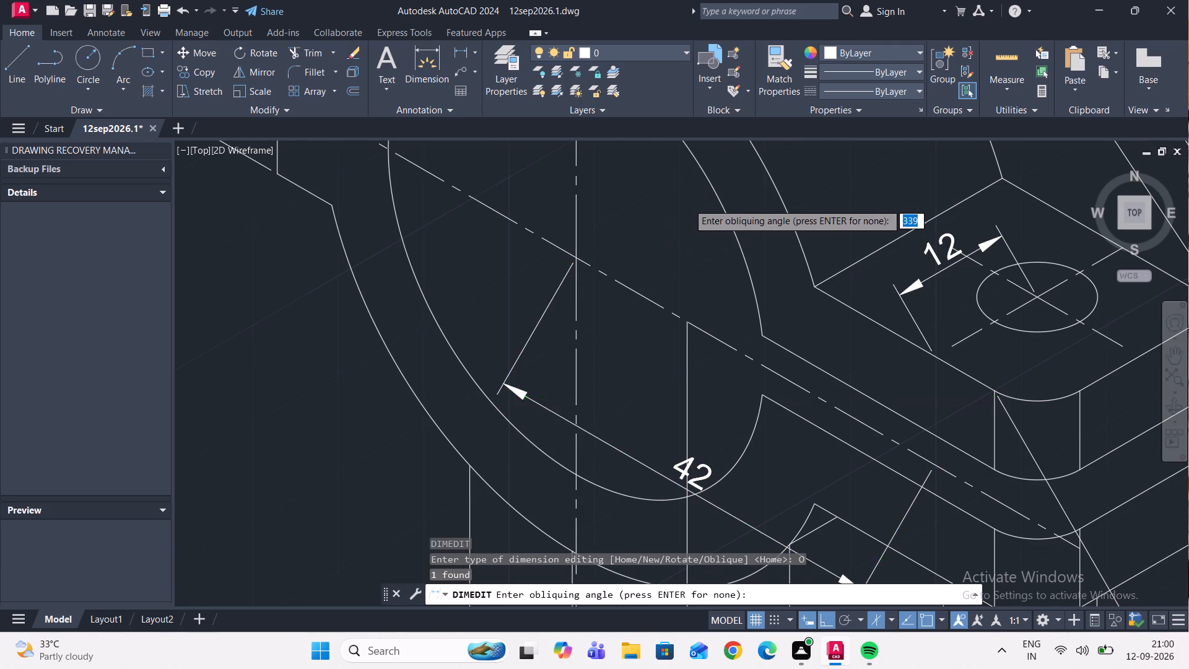
{"action": "scroll", "coordinate": [805, 204], "scroll_direction": "up", "scroll_amount": 2}
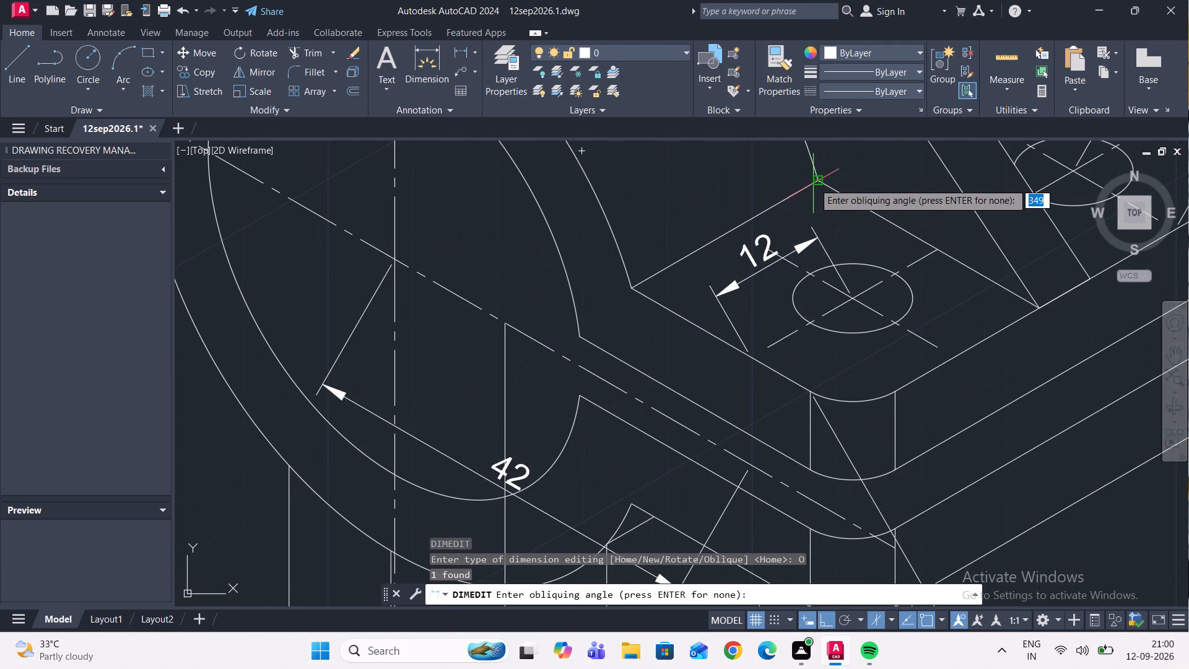
{"action": "left_click", "coordinate": [814, 183]}
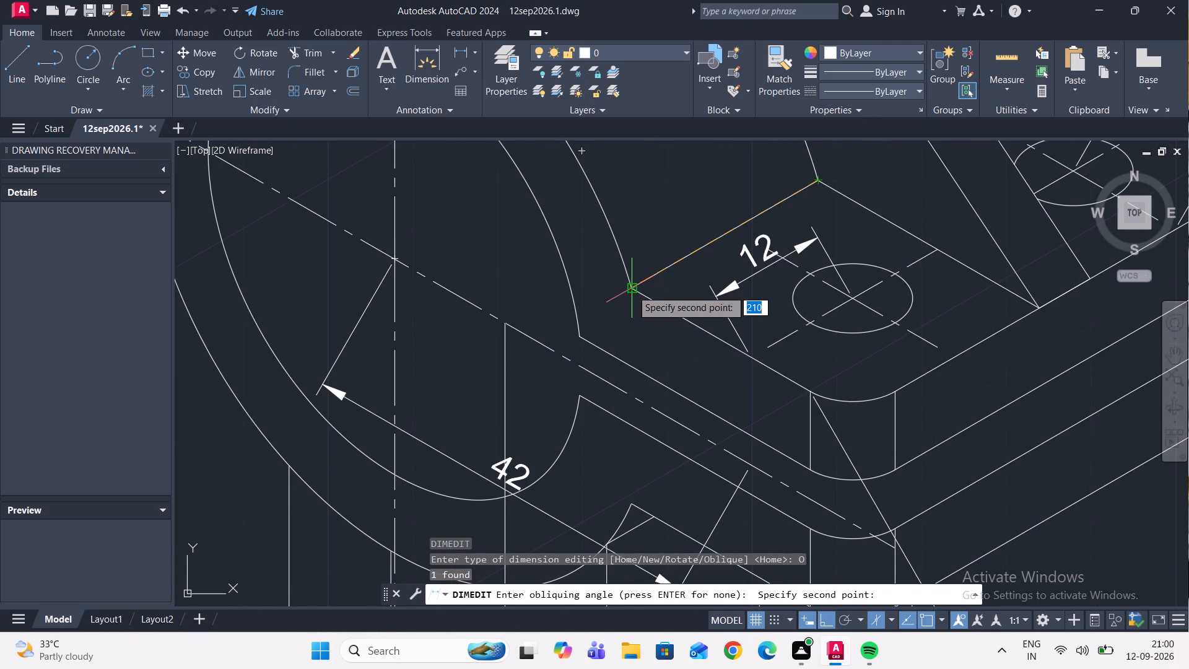
{"action": "left_click", "coordinate": [634, 289]}
Oblique the 50 dimension in front of the base plate along the plate's upper edge running from the rounded corner to the ring.
{"action": "scroll", "coordinate": [635, 286], "scroll_direction": "down", "scroll_amount": 3}
{"action": "scroll", "coordinate": [611, 331], "scroll_direction": "up", "scroll_amount": 2}
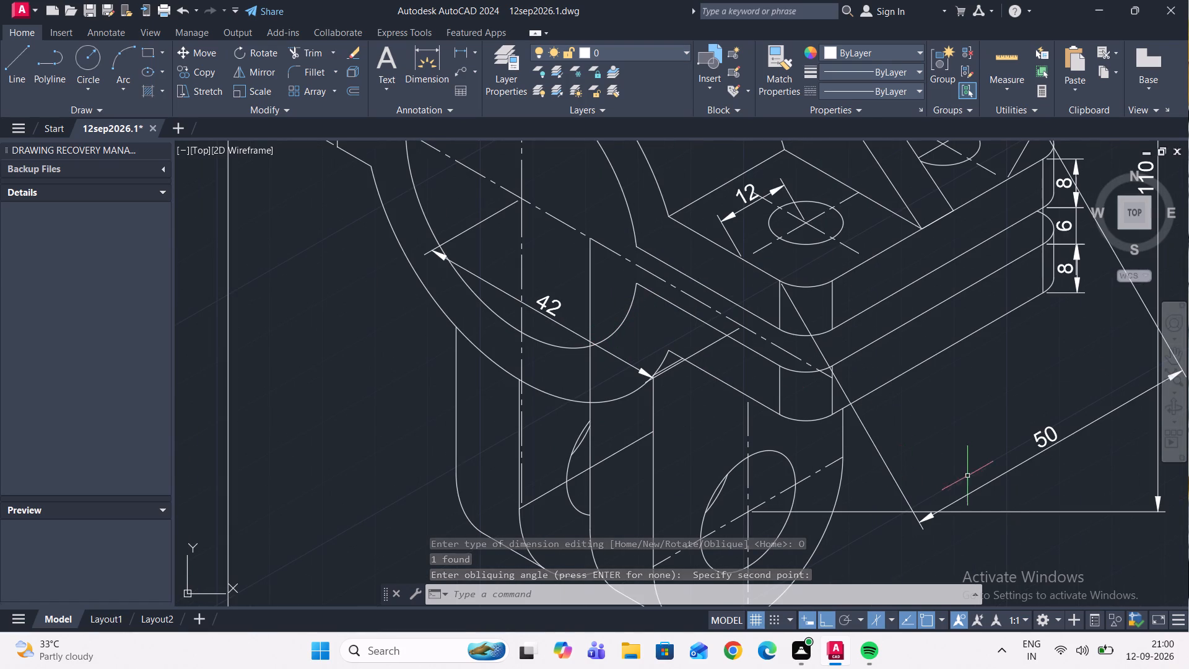
{"action": "left_click", "coordinate": [1013, 496]}
{"action": "left_click", "coordinate": [950, 463]}
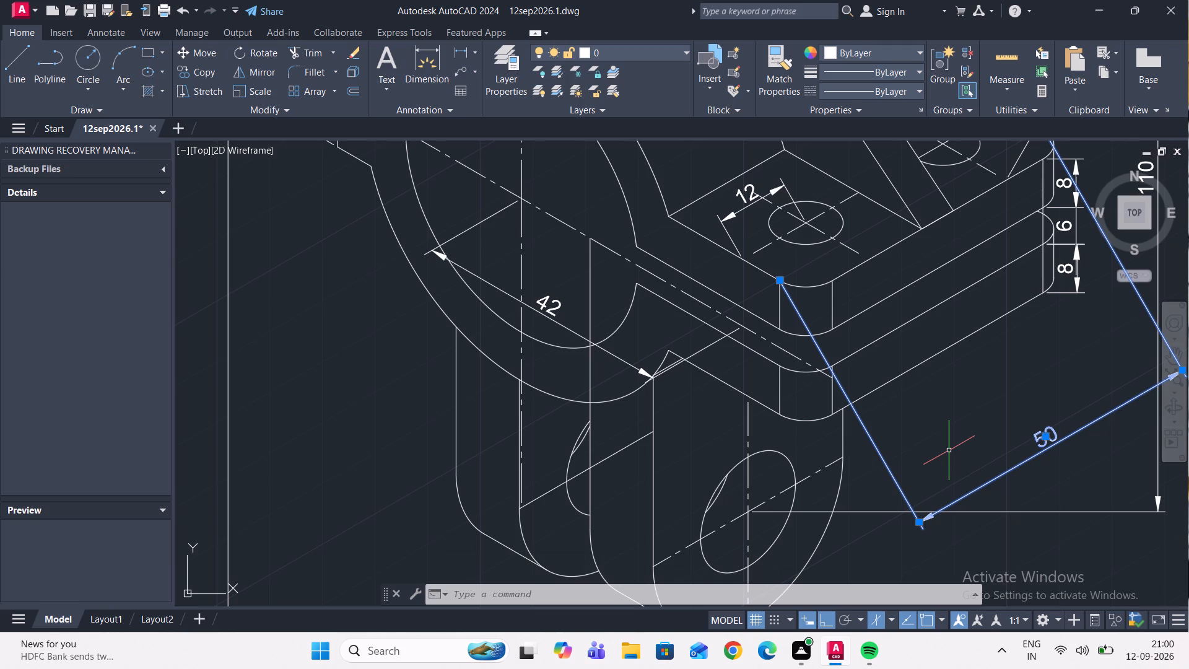
{"action": "key", "text": "Return"}
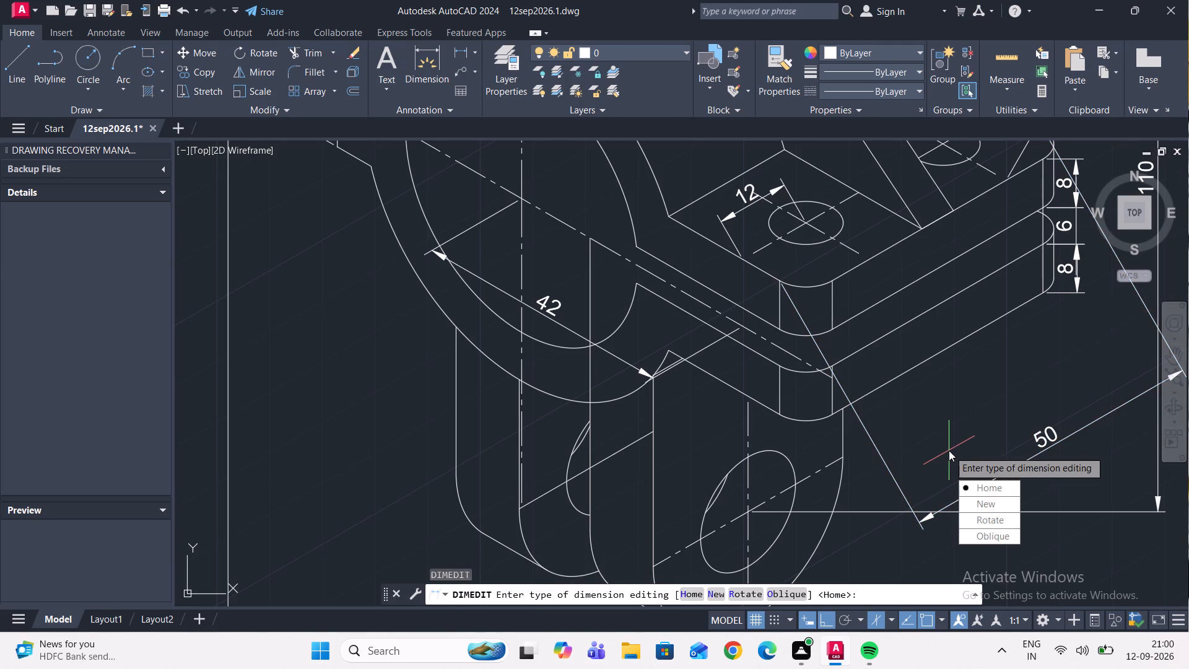
{"action": "left_click_drag", "start_coordinate": [990, 537], "coordinate": [949, 450]}
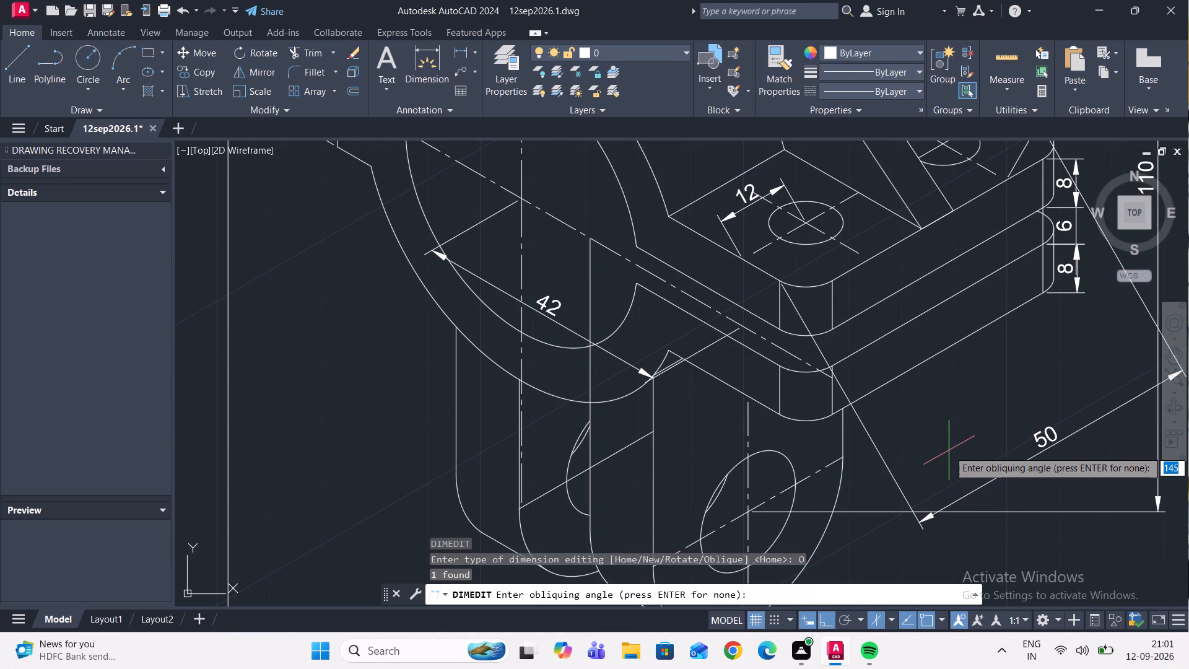
{"action": "scroll", "coordinate": [780, 289], "scroll_direction": "up", "scroll_amount": 3}
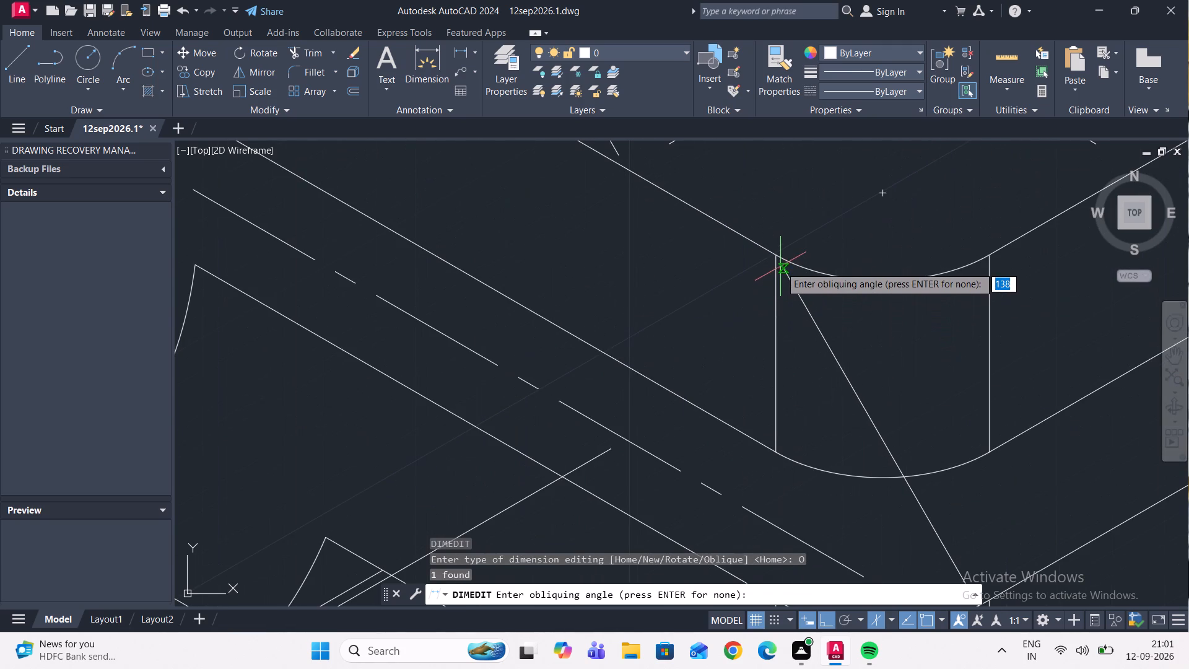
{"action": "left_click", "coordinate": [777, 258]}
{"action": "scroll", "coordinate": [777, 258], "scroll_direction": "down", "scroll_amount": 4}
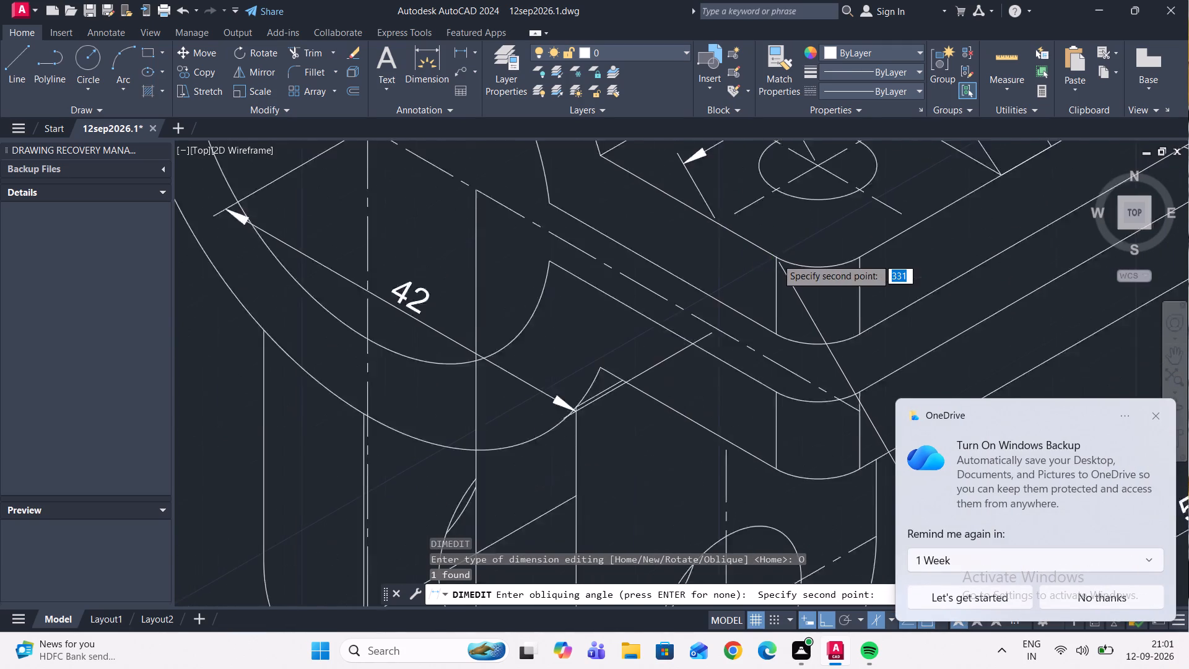
{"action": "left_click", "coordinate": [712, 219]}
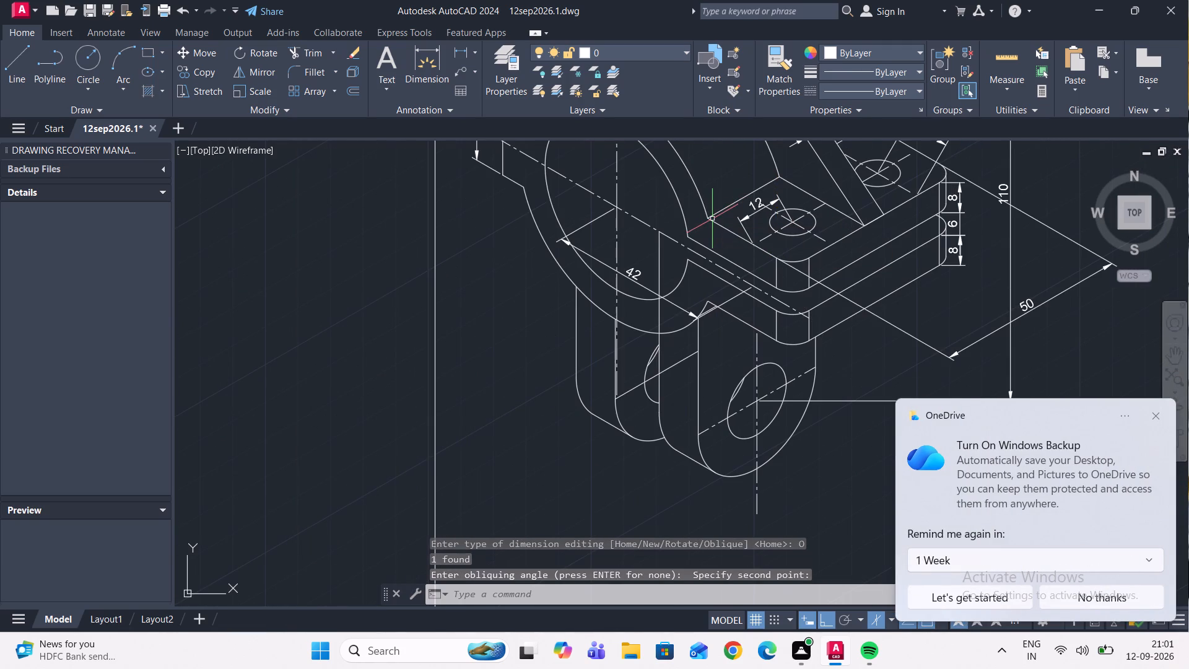
Move the 50 dimension line closer to the base plate along its oblique extension lines.
{"action": "scroll", "coordinate": [712, 219], "scroll_direction": "down", "scroll_amount": 2}
{"action": "scroll", "coordinate": [783, 242], "scroll_direction": "up", "scroll_amount": 4}
{"action": "scroll", "coordinate": [832, 276], "scroll_direction": "down", "scroll_amount": 3}
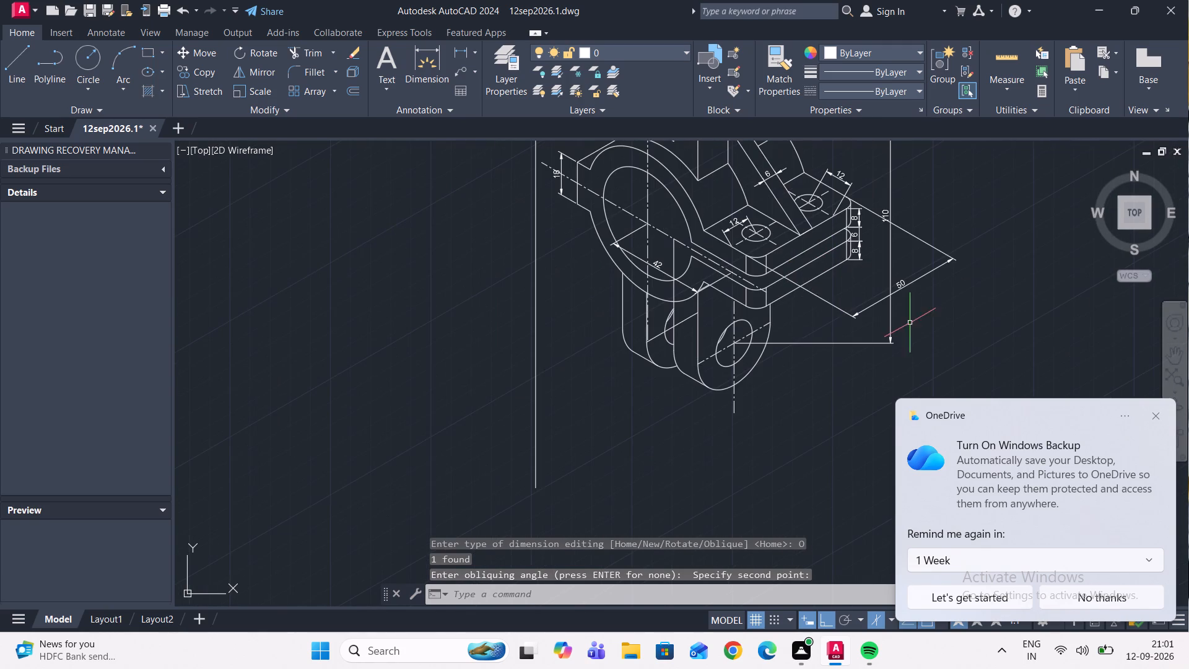
{"action": "scroll", "coordinate": [887, 292], "scroll_direction": "up", "scroll_amount": 1}
{"action": "left_click", "coordinate": [836, 330]}
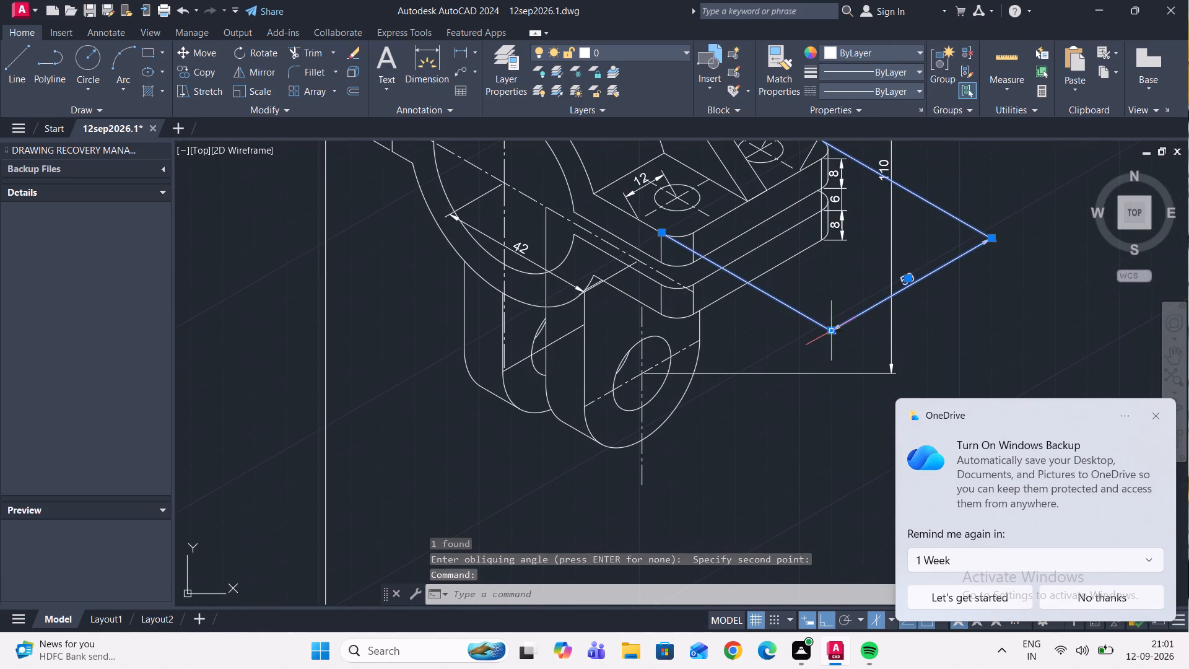
{"action": "left_click", "coordinate": [835, 330]}
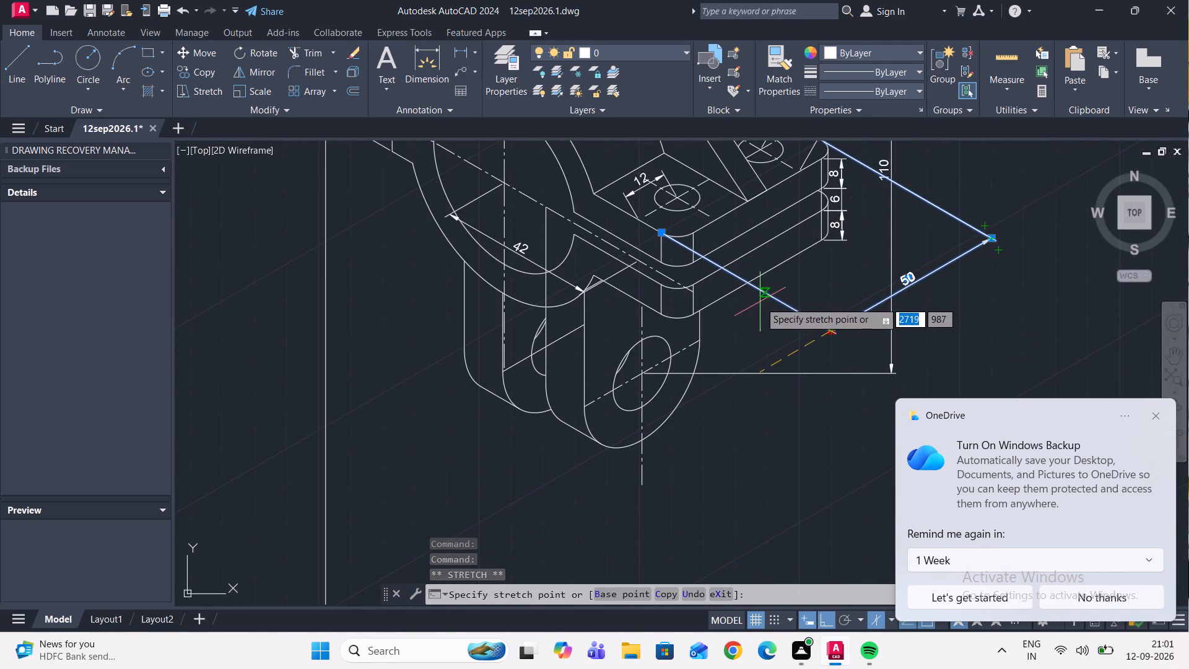
{"action": "left_click", "coordinate": [780, 295]}
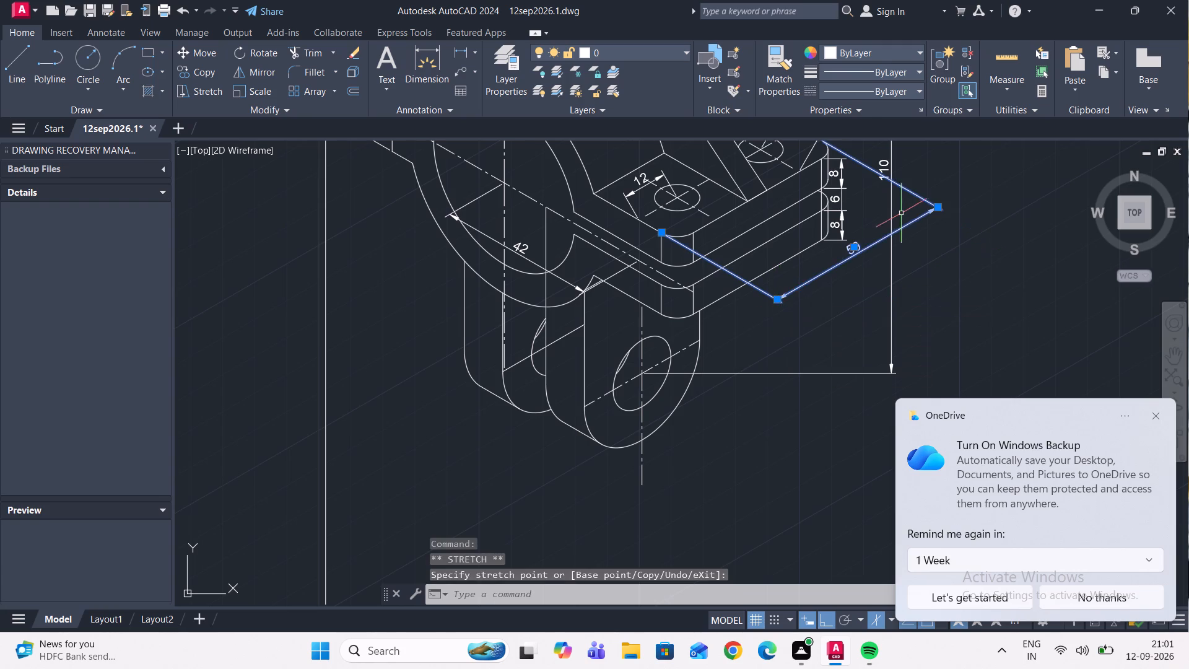
{"action": "scroll", "coordinate": [904, 209], "scroll_direction": "up", "scroll_amount": 2}
{"action": "middle_click_drag", "start_coordinate": [907, 211], "coordinate": [903, 266]}
{"action": "scroll", "coordinate": [900, 235], "scroll_direction": "down", "scroll_amount": 3}
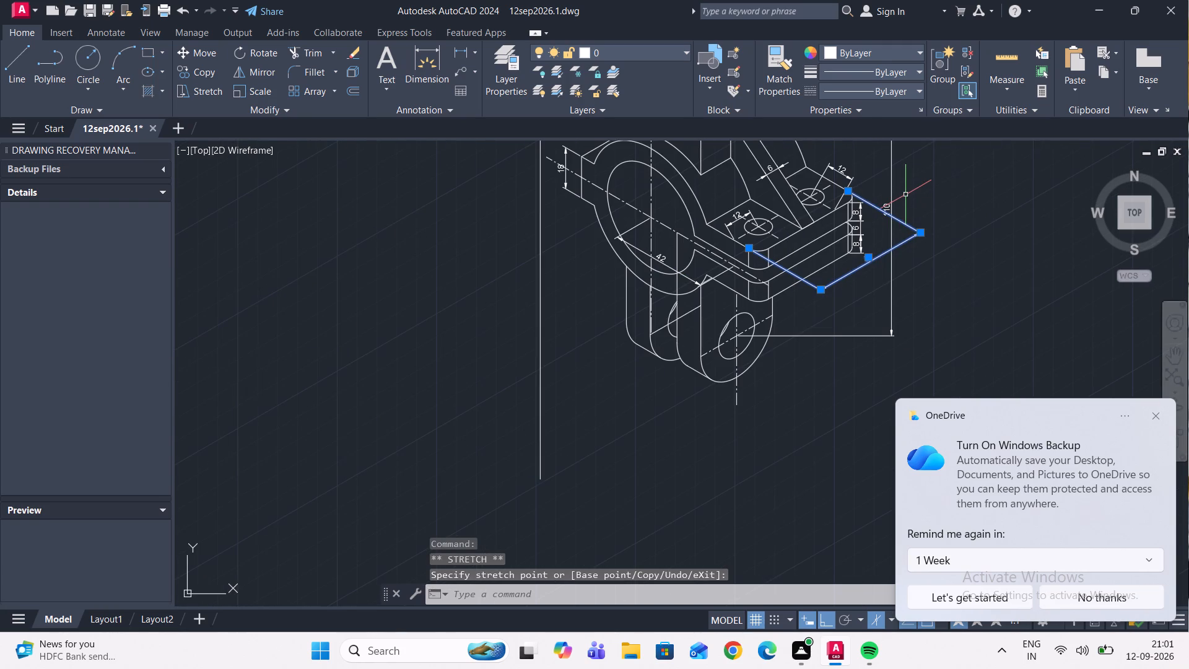
{"action": "key", "text": "Escape"}
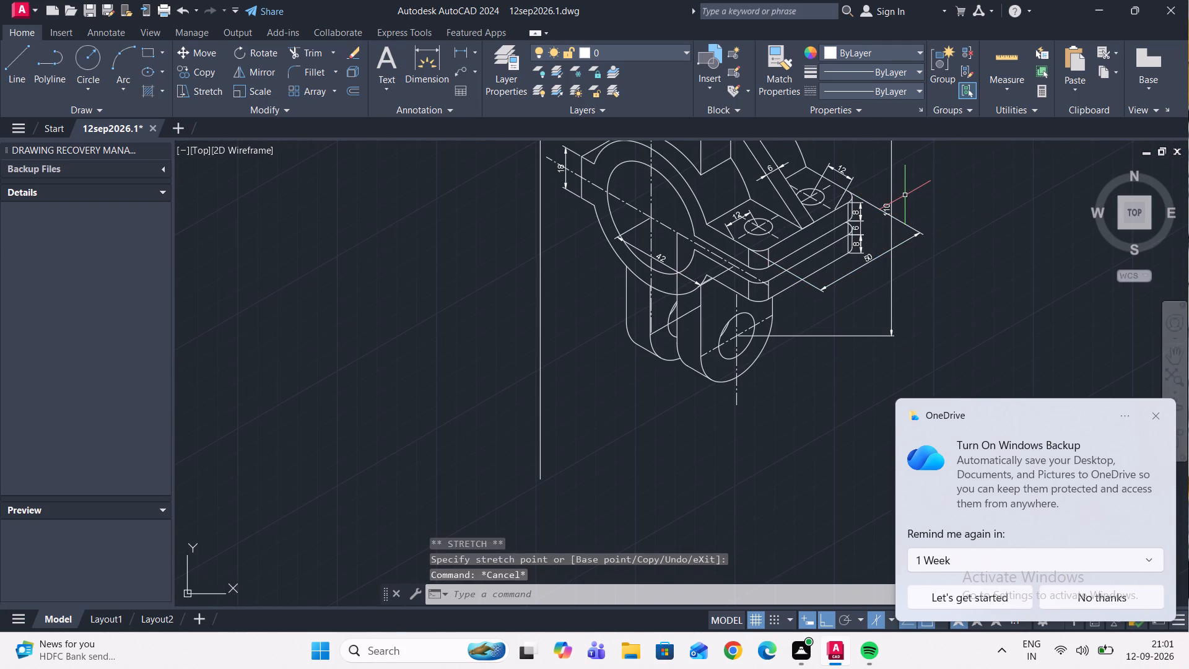
Move the 110 dimension's text higher along its dimension line, clear of the 50 dimension's extension line.
{"action": "scroll", "coordinate": [899, 208], "scroll_direction": "down", "scroll_amount": 2}
{"action": "middle_click_drag", "start_coordinate": [900, 225], "coordinate": [862, 271]}
{"action": "scroll", "coordinate": [842, 270], "scroll_direction": "up", "scroll_amount": 4}
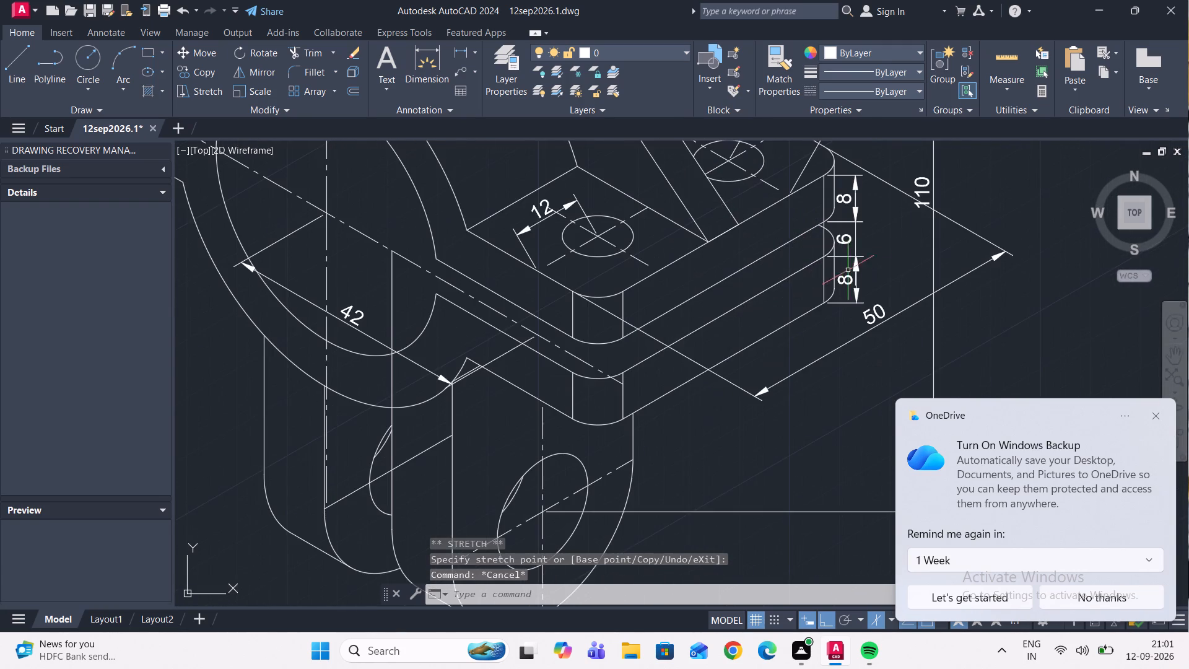
{"action": "middle_click_drag", "start_coordinate": [920, 259], "coordinate": [874, 360]}
{"action": "scroll", "coordinate": [869, 336], "scroll_direction": "down", "scroll_amount": 2}
{"action": "scroll", "coordinate": [868, 321], "scroll_direction": "up", "scroll_amount": 2}
{"action": "left_click", "coordinate": [874, 312]}
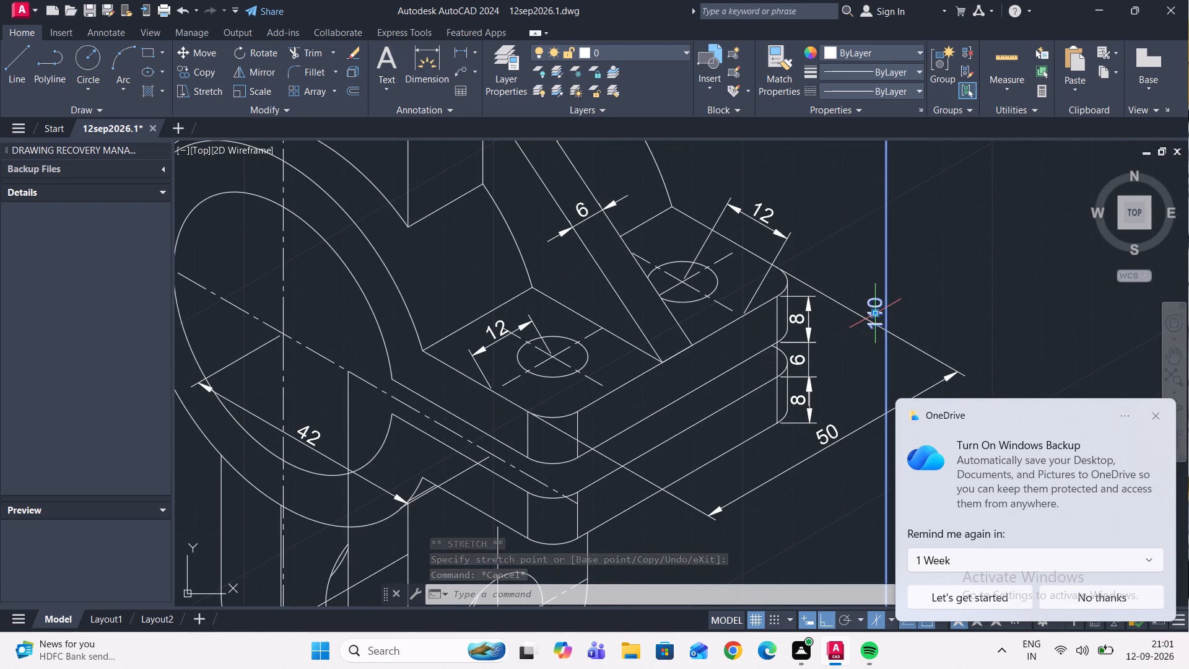
{"action": "left_click", "coordinate": [874, 312]}
{"action": "left_click", "coordinate": [888, 183]}
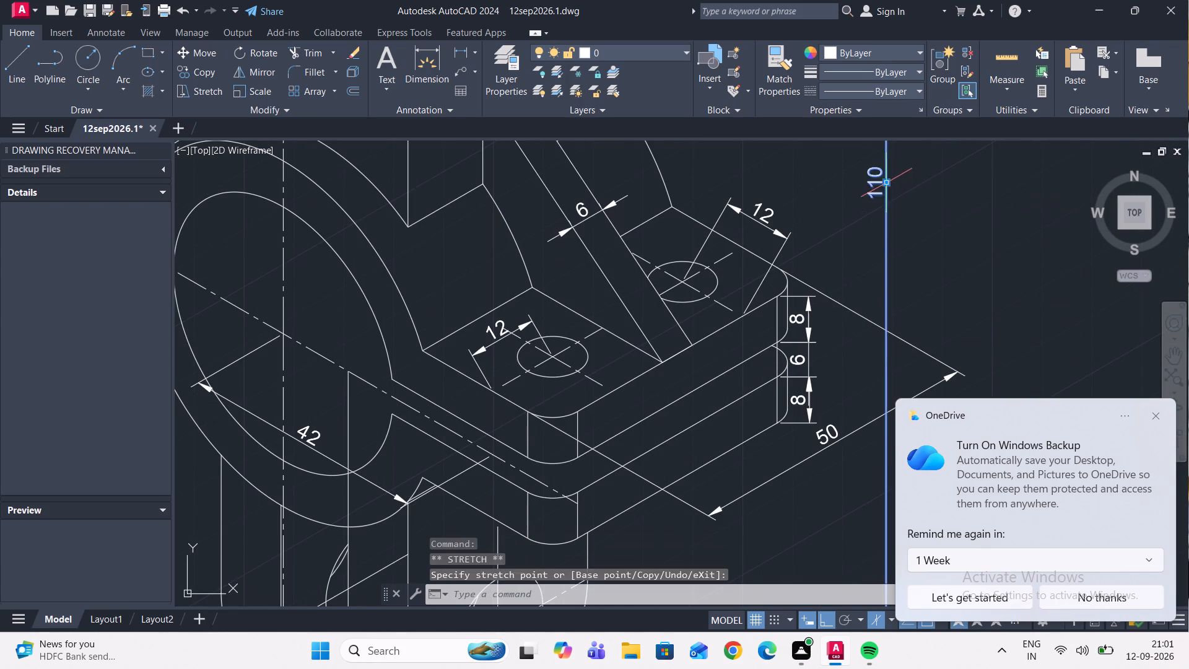
{"action": "scroll", "coordinate": [900, 217], "scroll_direction": "down", "scroll_amount": 4}
{"action": "key", "text": "Escape"}
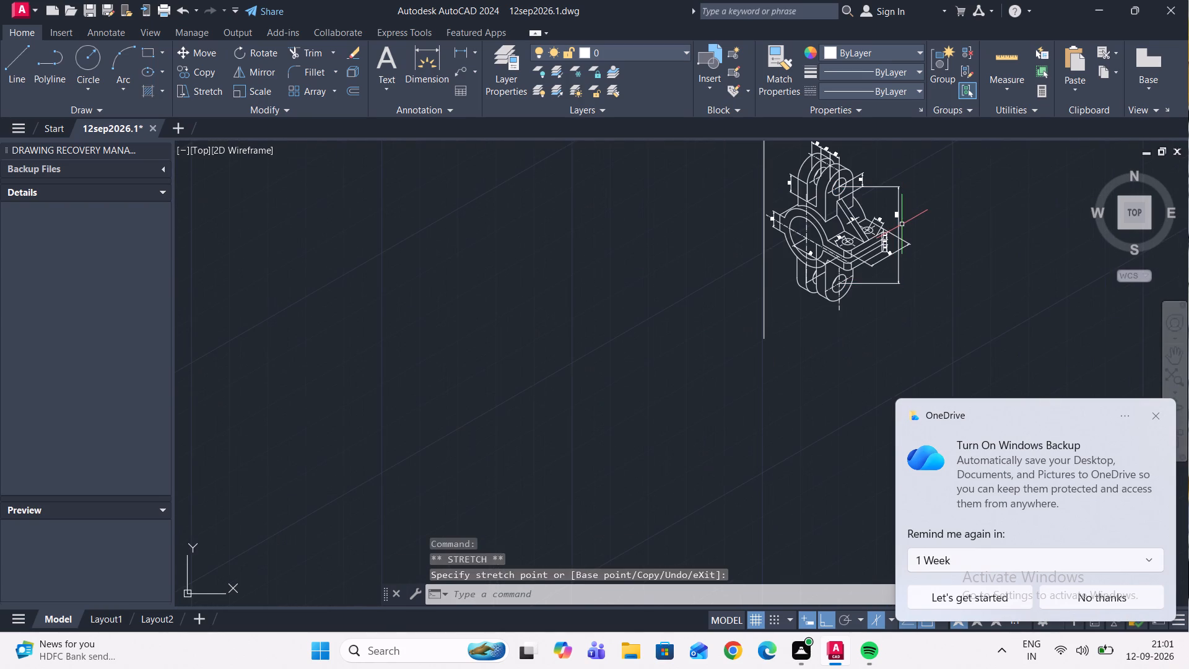
Oblique the 12 dimension at the base plate's hole nearest the large ring along the plate's upper edge between rounded corner and ring.
{"action": "scroll", "coordinate": [833, 225], "scroll_direction": "up", "scroll_amount": 3}
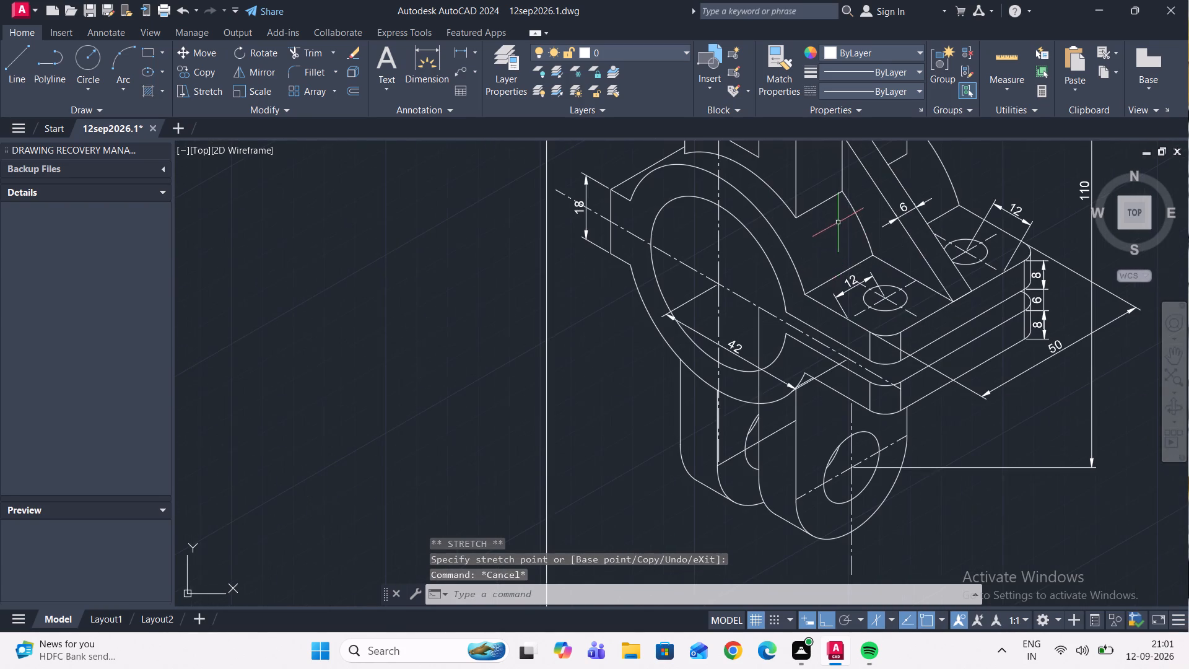
{"action": "scroll", "coordinate": [843, 315], "scroll_direction": "up", "scroll_amount": 2}
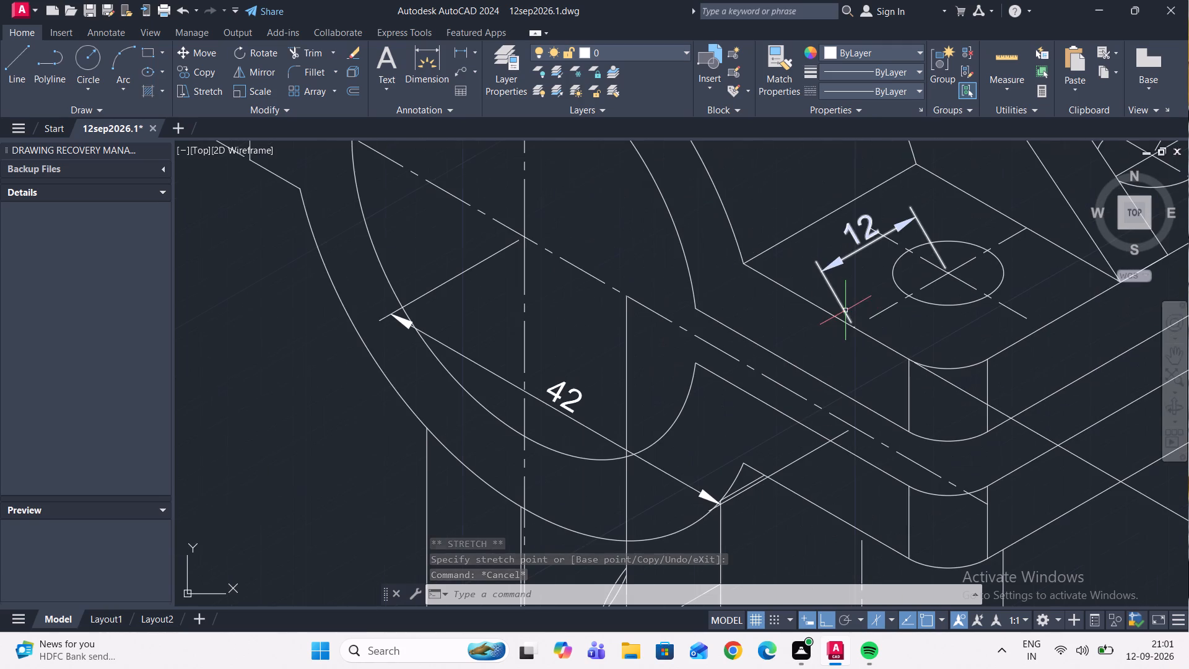
{"action": "left_click", "coordinate": [873, 264]}
{"action": "left_click", "coordinate": [816, 247]}
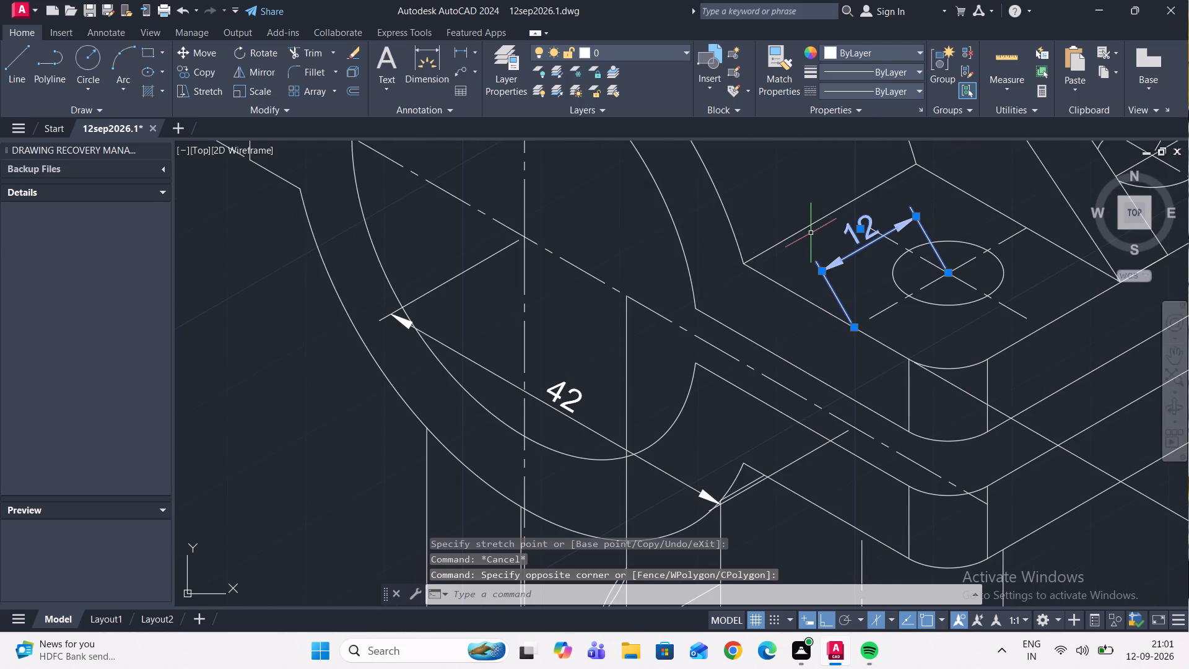
{"action": "key", "text": "Return"}
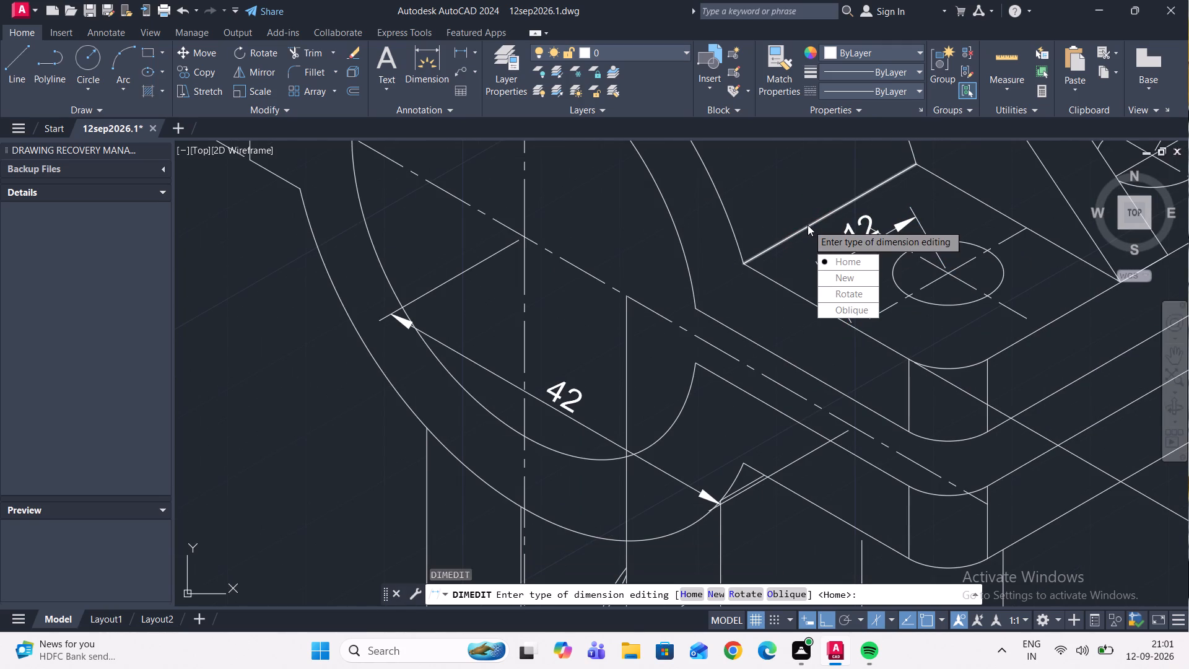
{"action": "left_click_drag", "start_coordinate": [841, 306], "coordinate": [808, 224]}
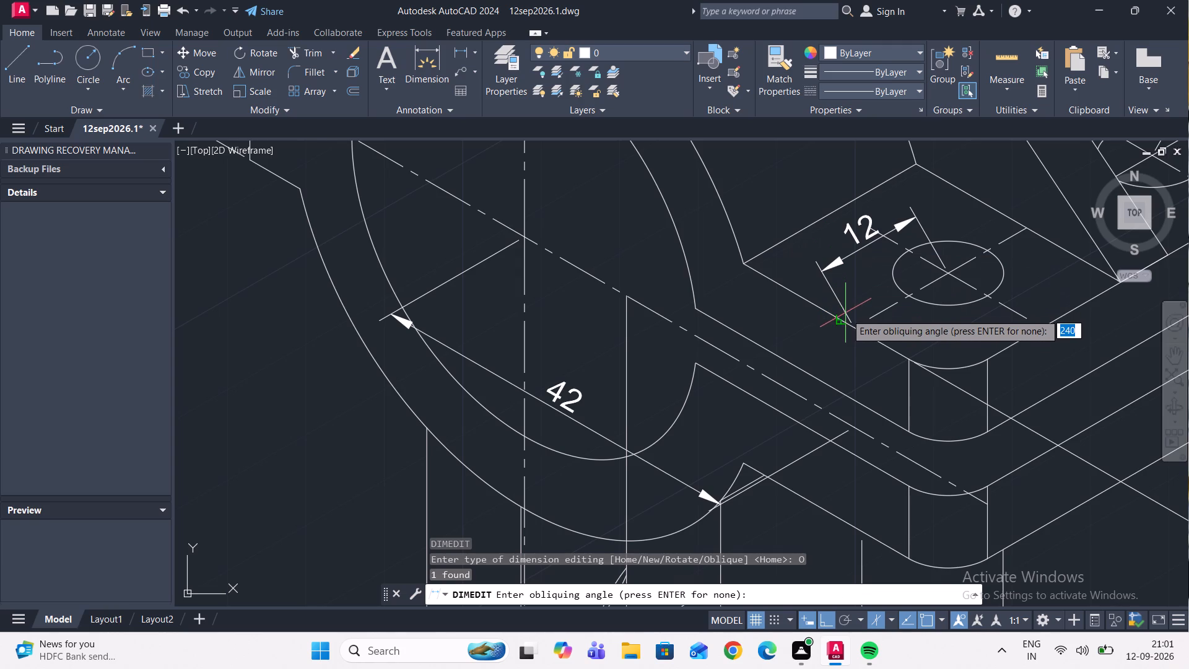
{"action": "left_click", "coordinate": [910, 362]}
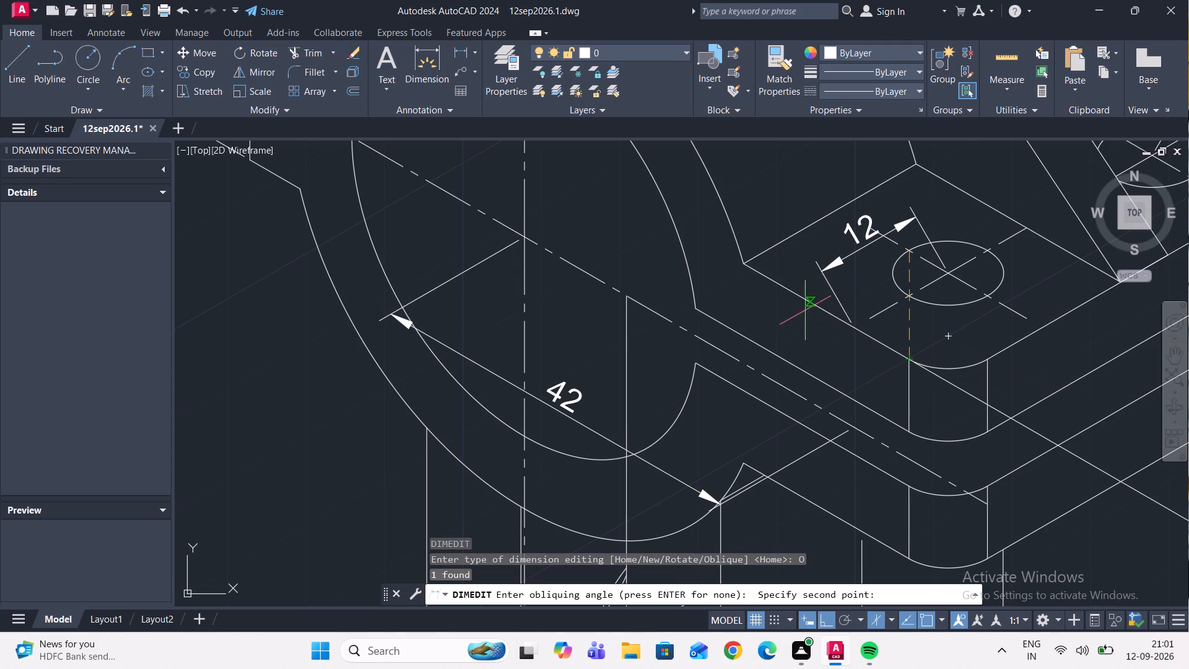
{"action": "left_click", "coordinate": [744, 267]}
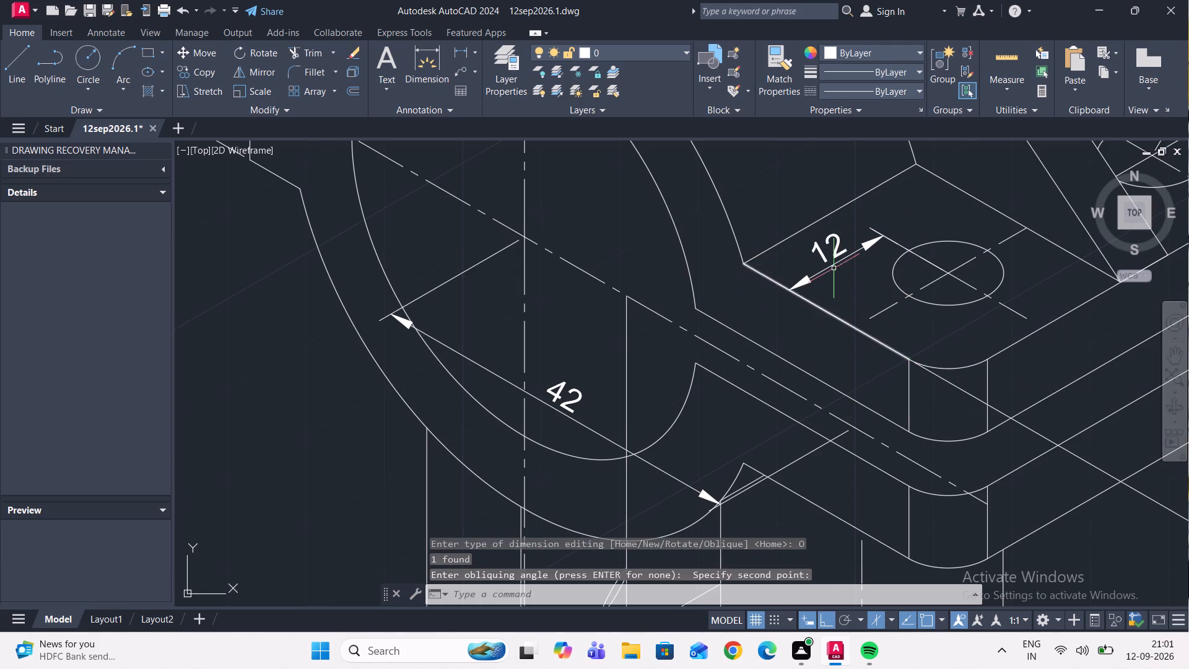
Oblique the 12 dimension at the base plate hole beside the sloping rib to 30°, along the hole's centreline.
{"action": "middle_click_drag", "start_coordinate": [892, 275], "coordinate": [772, 331]}
{"action": "middle_click_drag", "start_coordinate": [961, 305], "coordinate": [734, 396]}
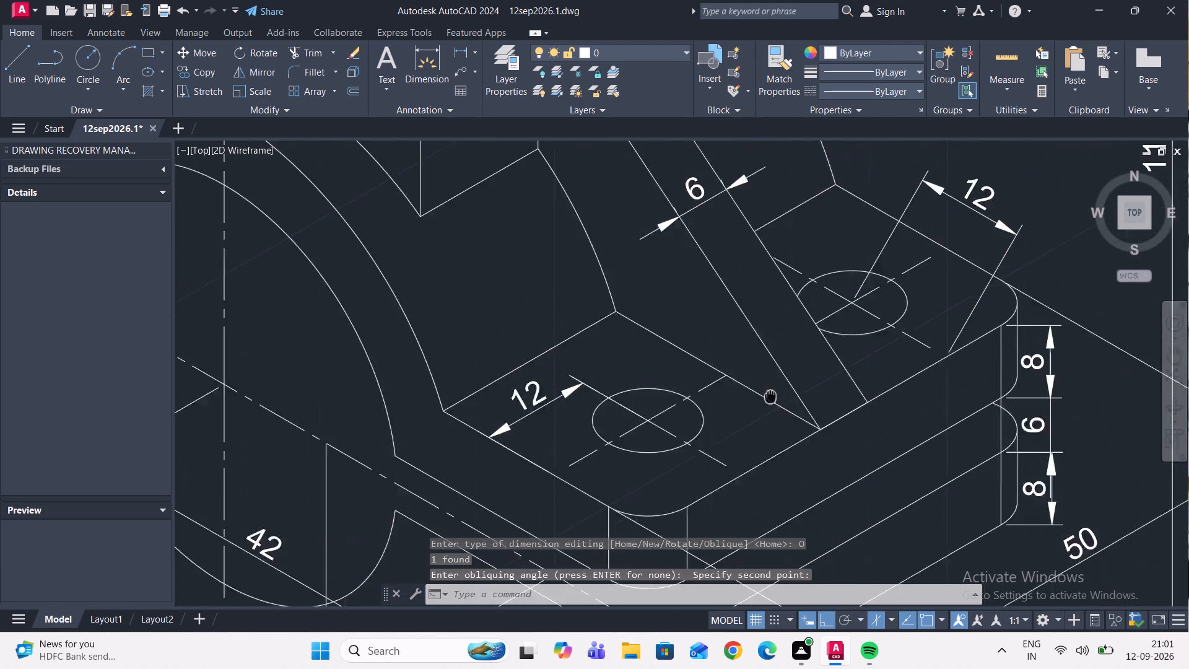
{"action": "middle_click_drag", "start_coordinate": [734, 396], "coordinate": [557, 368]}
{"action": "middle_click_drag", "start_coordinate": [801, 279], "coordinate": [842, 338]}
{"action": "left_click", "coordinate": [823, 277]}
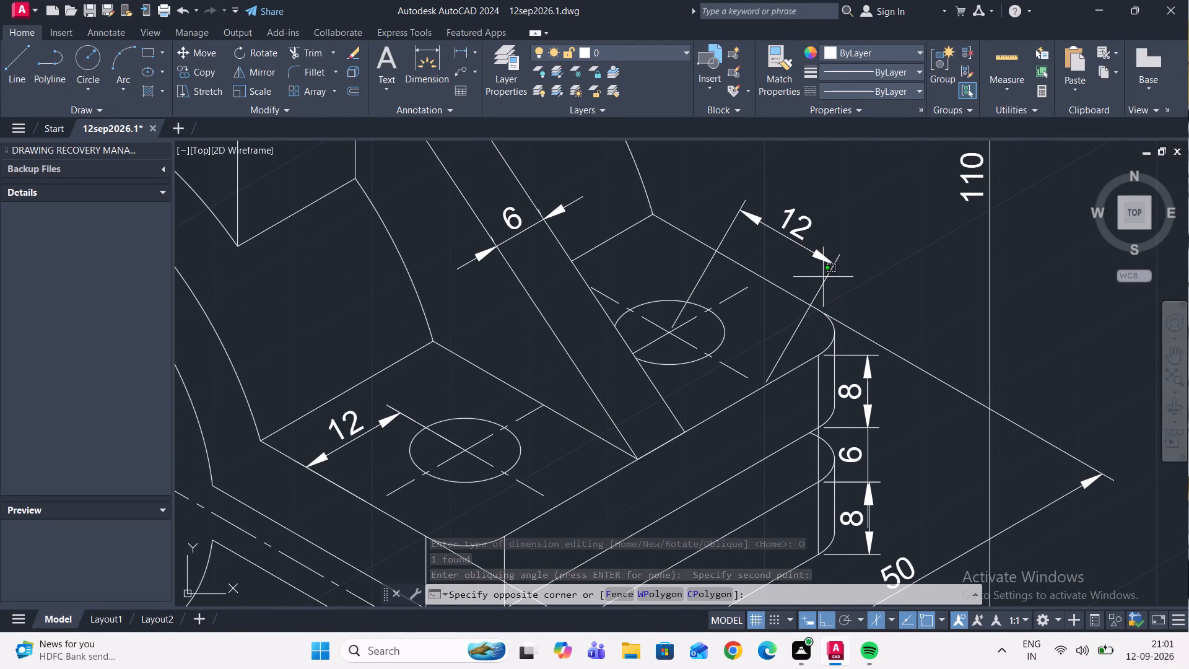
{"action": "left_click", "coordinate": [802, 249]}
{"action": "key", "text": "Return"}
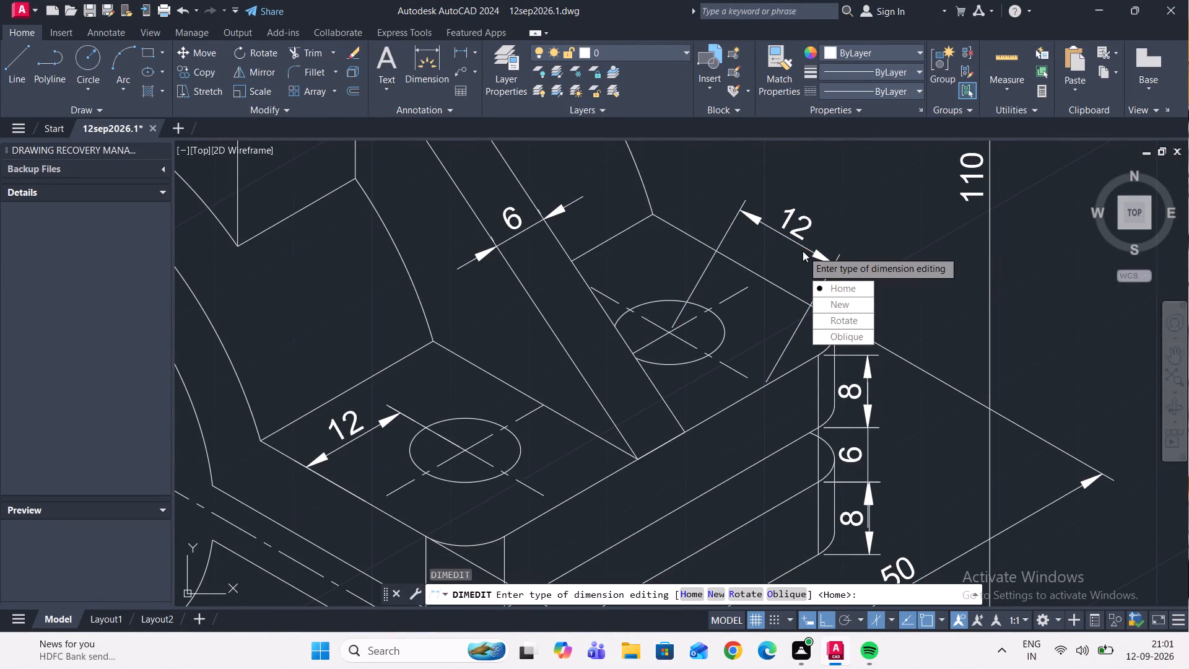
{"action": "left_click_drag", "start_coordinate": [830, 331], "coordinate": [803, 251]}
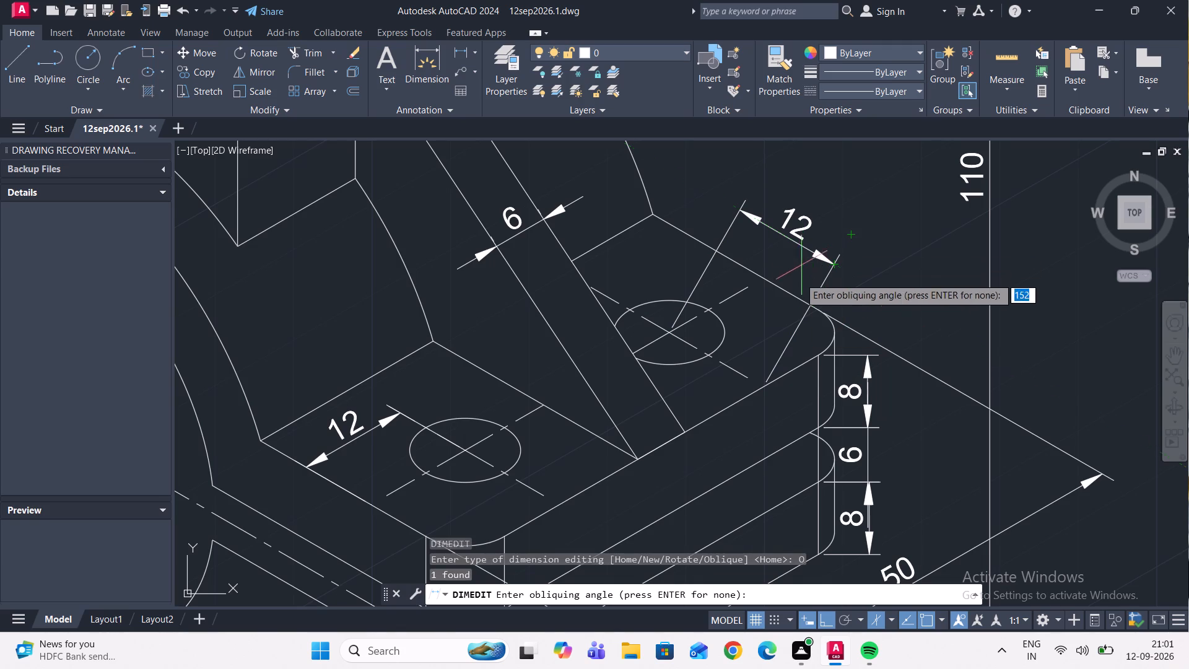
{"action": "scroll", "coordinate": [664, 333], "scroll_direction": "up", "scroll_amount": 3}
{"action": "left_click", "coordinate": [679, 334]}
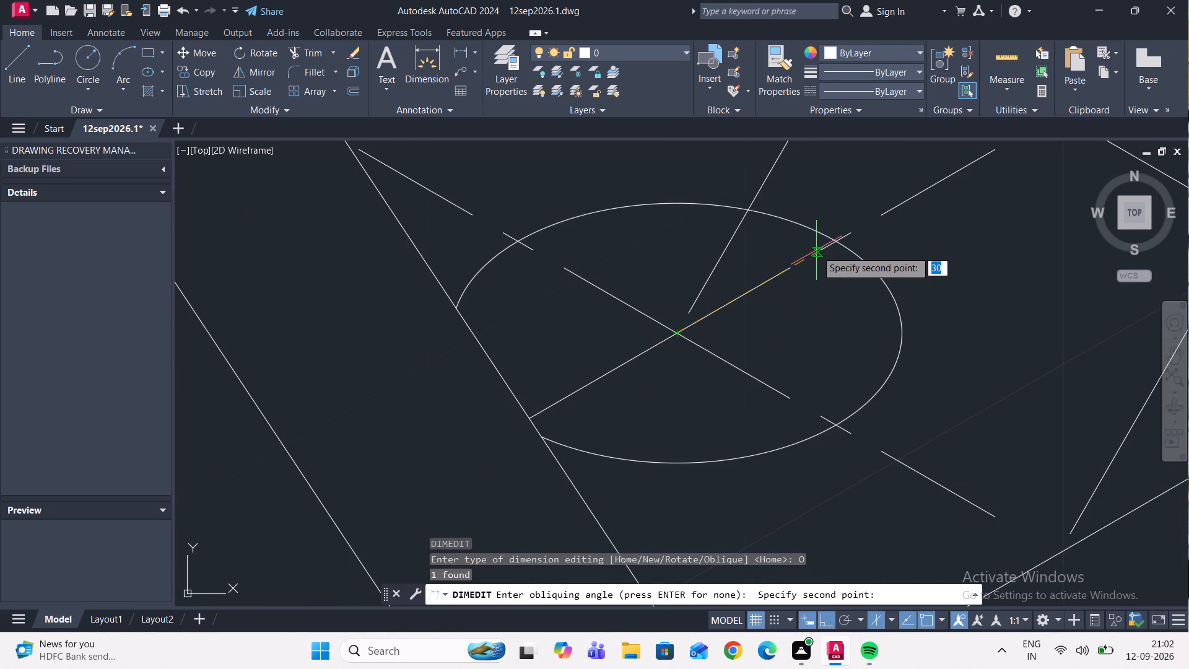
{"action": "left_click", "coordinate": [835, 243]}
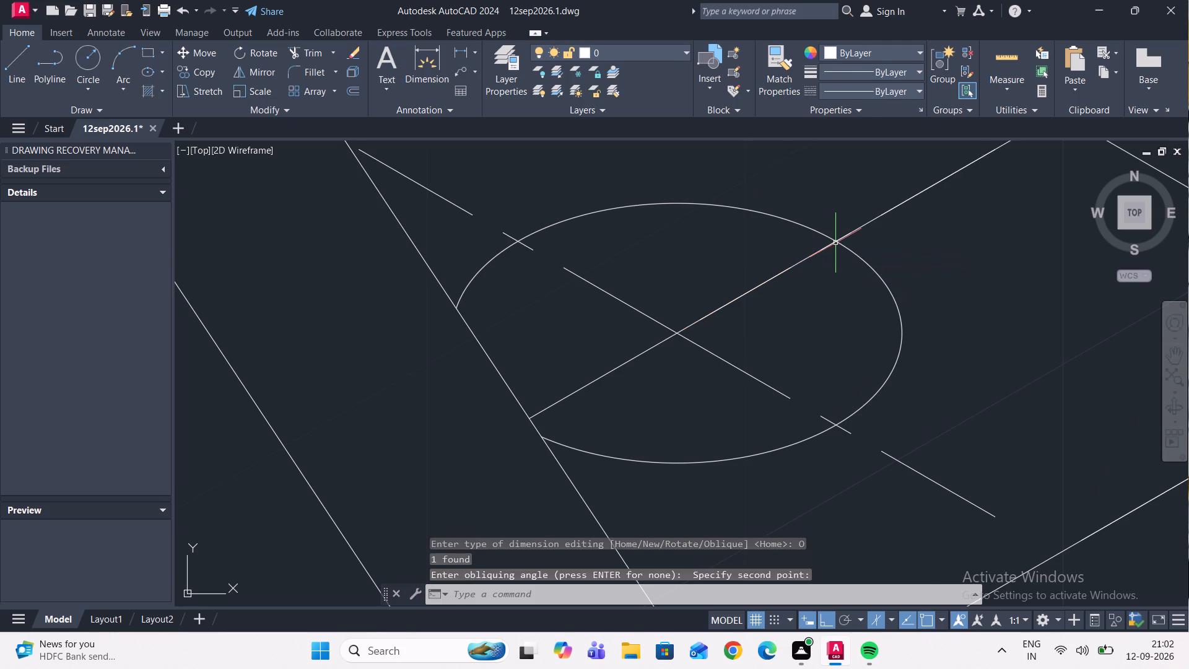
Oblique the upper 8 dimension at the base plate's end to 210°, along the plate's long top edge.
{"action": "scroll", "coordinate": [835, 242], "scroll_direction": "down", "scroll_amount": 3}
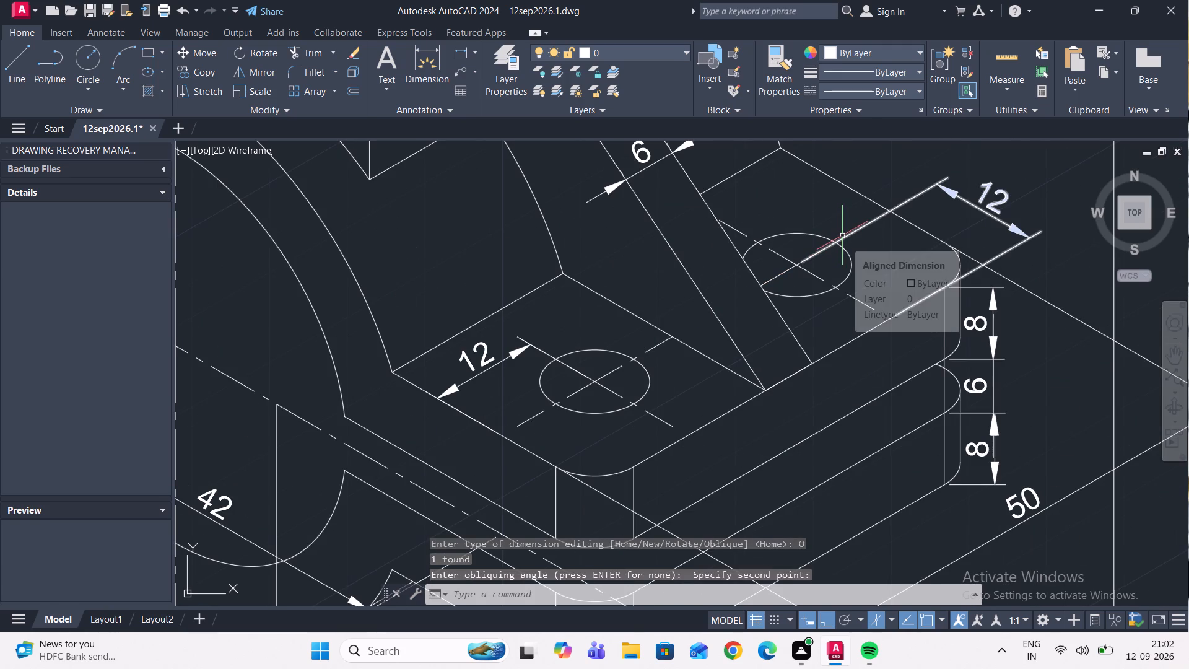
{"action": "scroll", "coordinate": [982, 300], "scroll_direction": "up", "scroll_amount": 1}
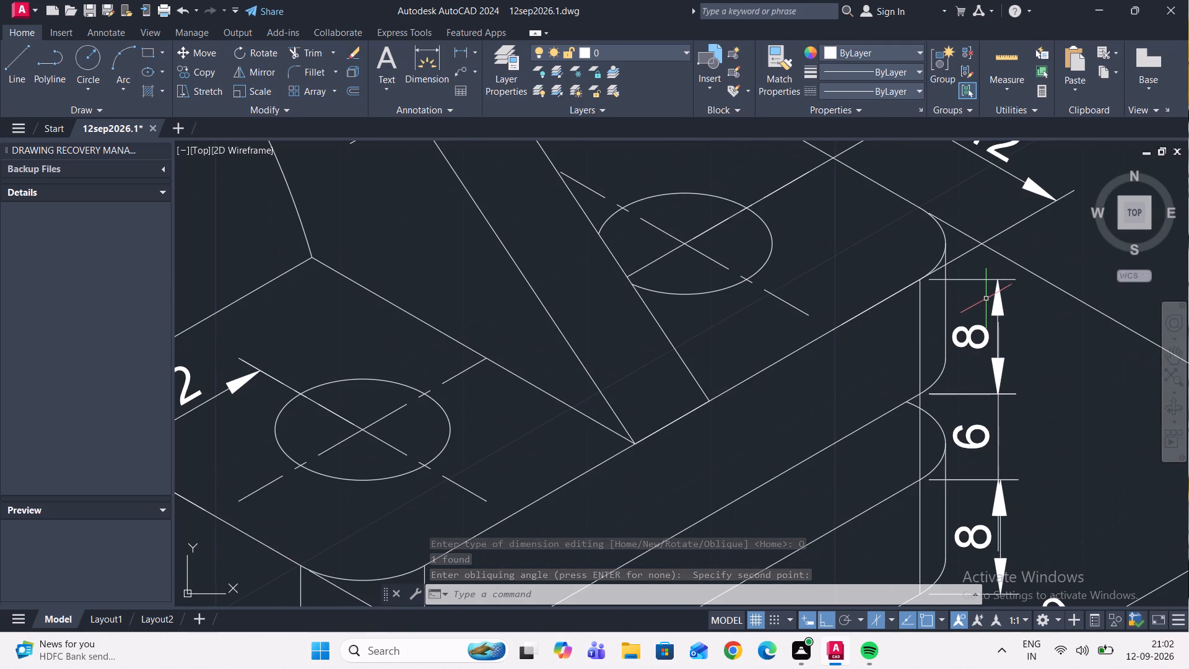
{"action": "left_click", "coordinate": [996, 300]}
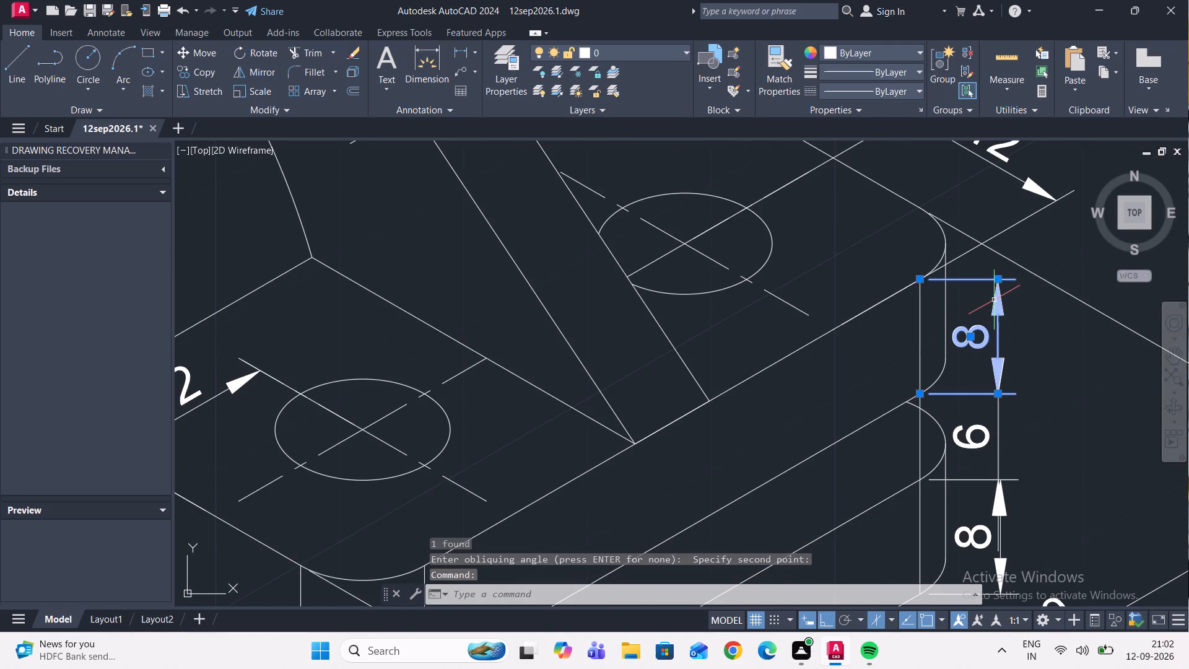
{"action": "key", "text": "Return"}
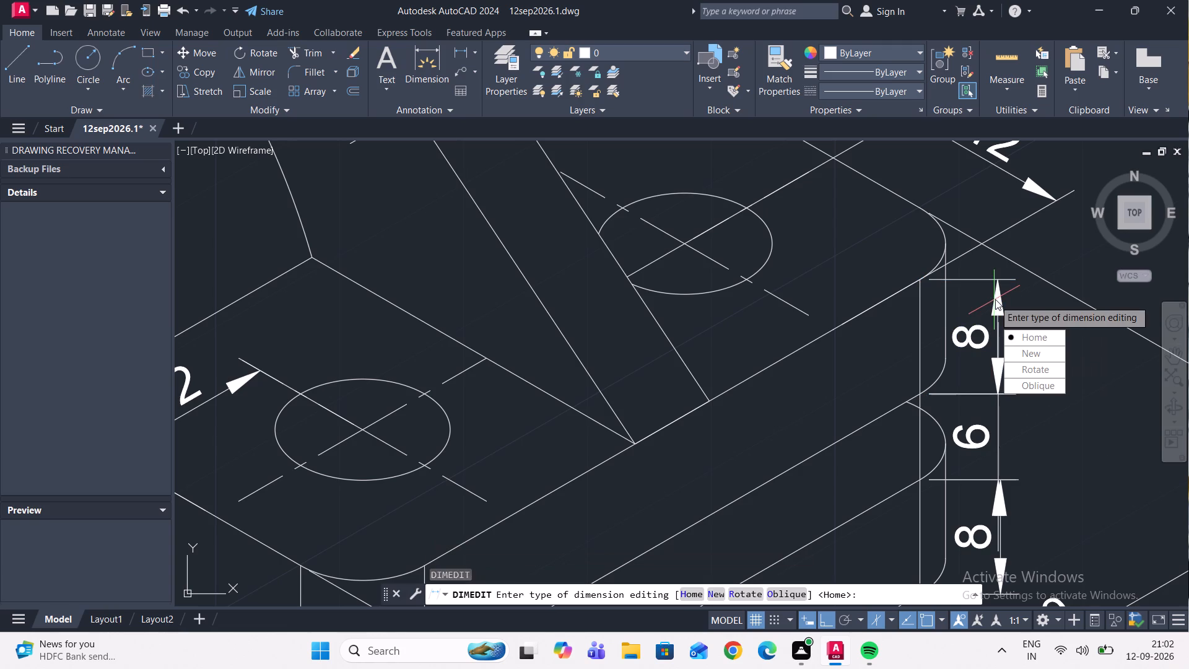
{"action": "left_click_drag", "start_coordinate": [1056, 390], "coordinate": [994, 300]}
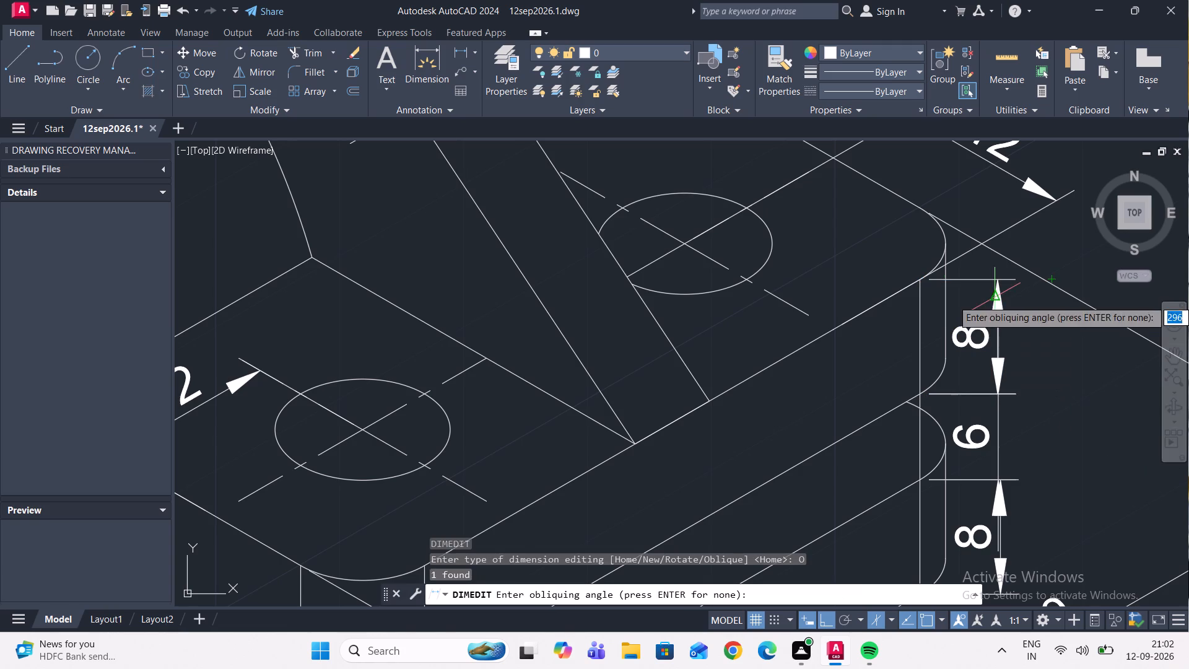
{"action": "scroll", "coordinate": [882, 297], "scroll_direction": "up", "scroll_amount": 3}
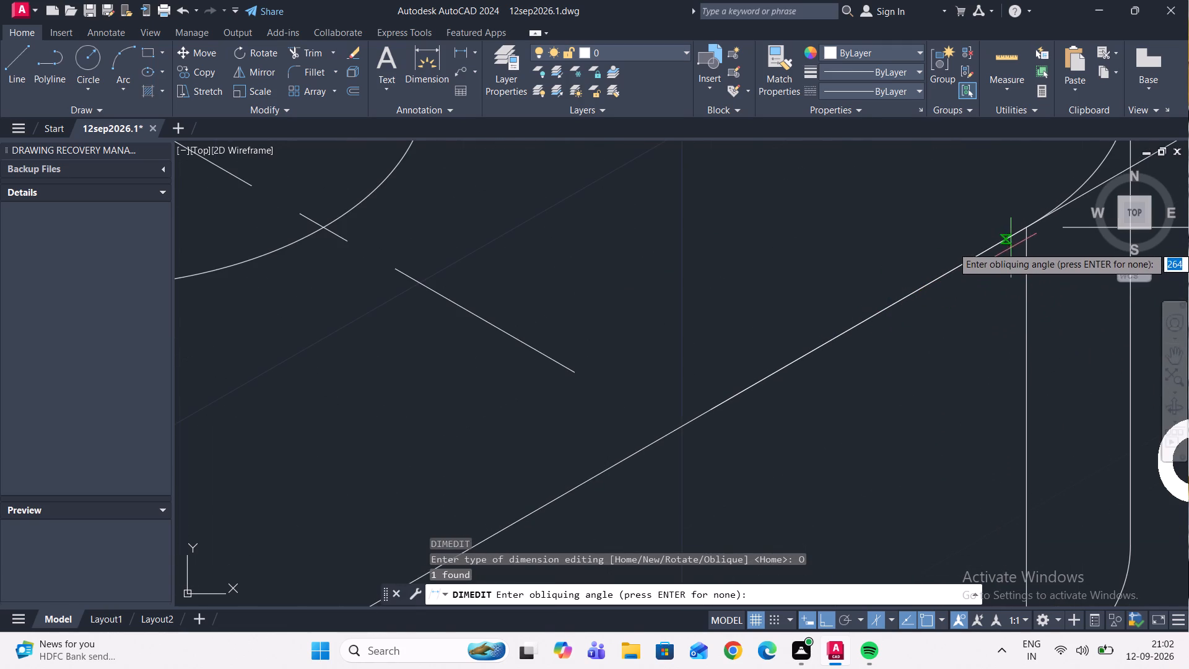
{"action": "left_click", "coordinate": [1025, 231]}
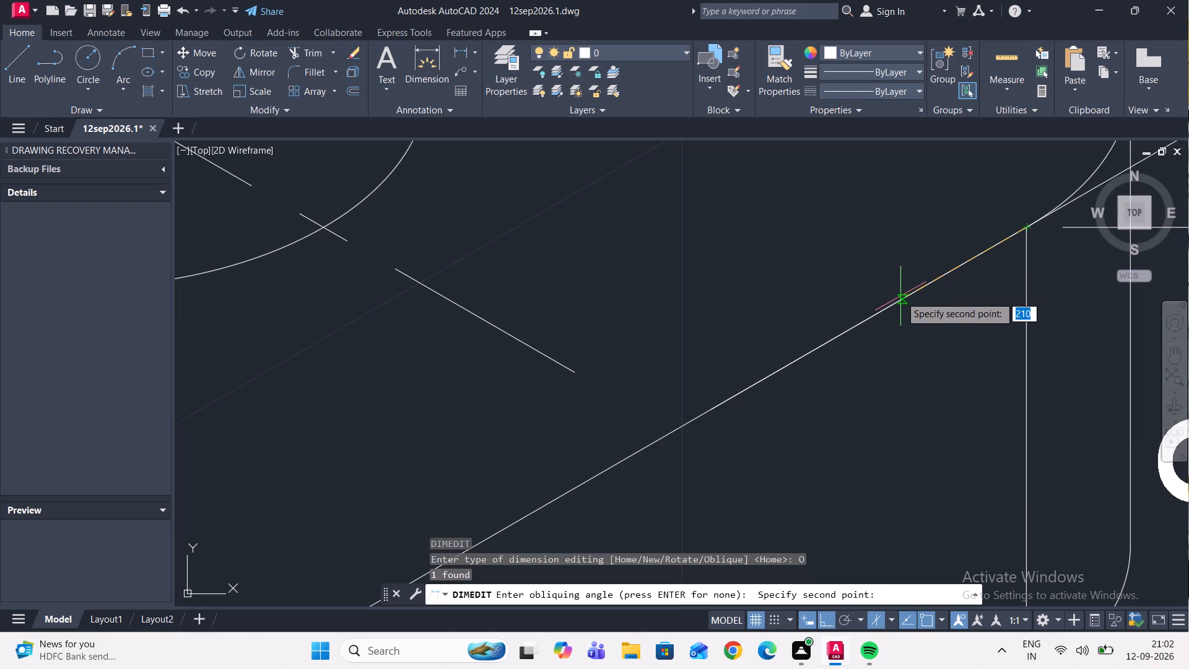
{"action": "left_click", "coordinate": [900, 296]}
Oblique the 6 dimension between the two 8 dimensions to 210°, along the edge starting at its upper extension line.
{"action": "scroll", "coordinate": [917, 286], "scroll_direction": "down", "scroll_amount": 3}
{"action": "middle_click_drag", "start_coordinate": [950, 319], "coordinate": [774, 196]}
{"action": "scroll", "coordinate": [834, 258], "scroll_direction": "up", "scroll_amount": 1}
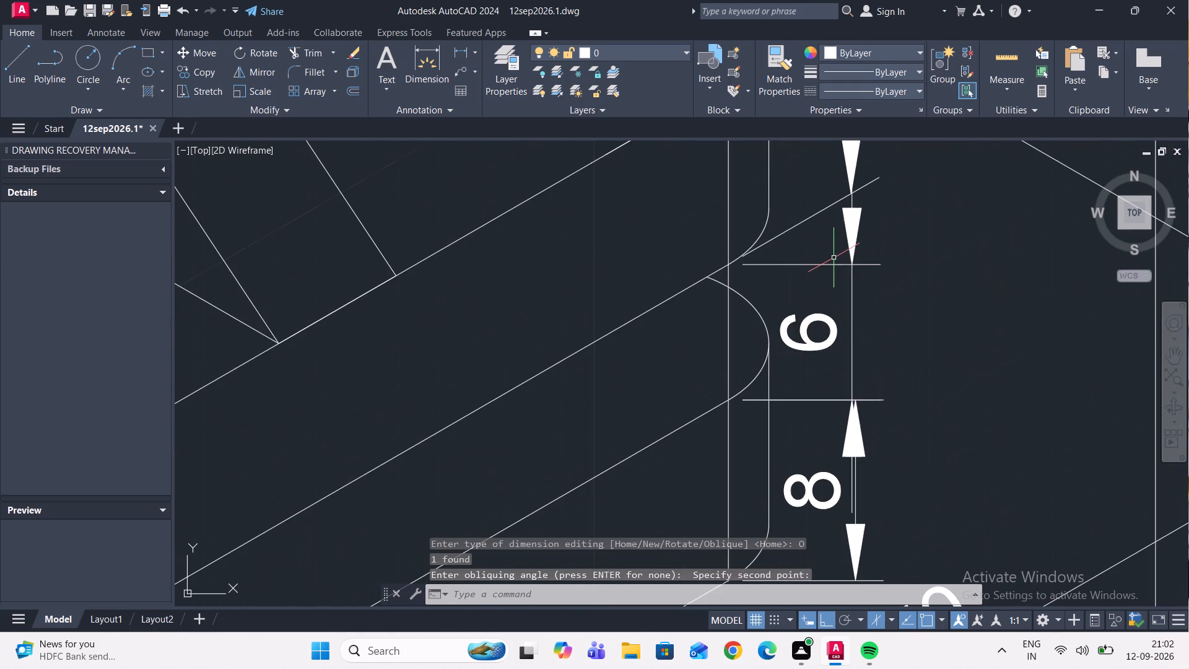
{"action": "left_click", "coordinate": [851, 297]}
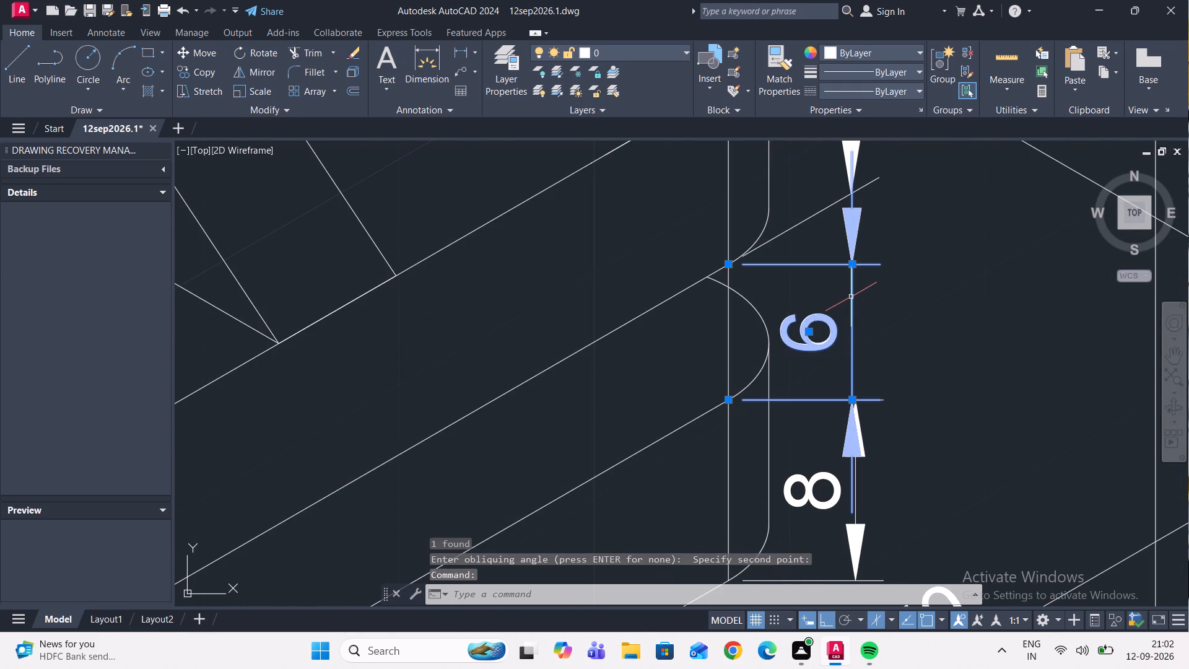
{"action": "key", "text": "Return"}
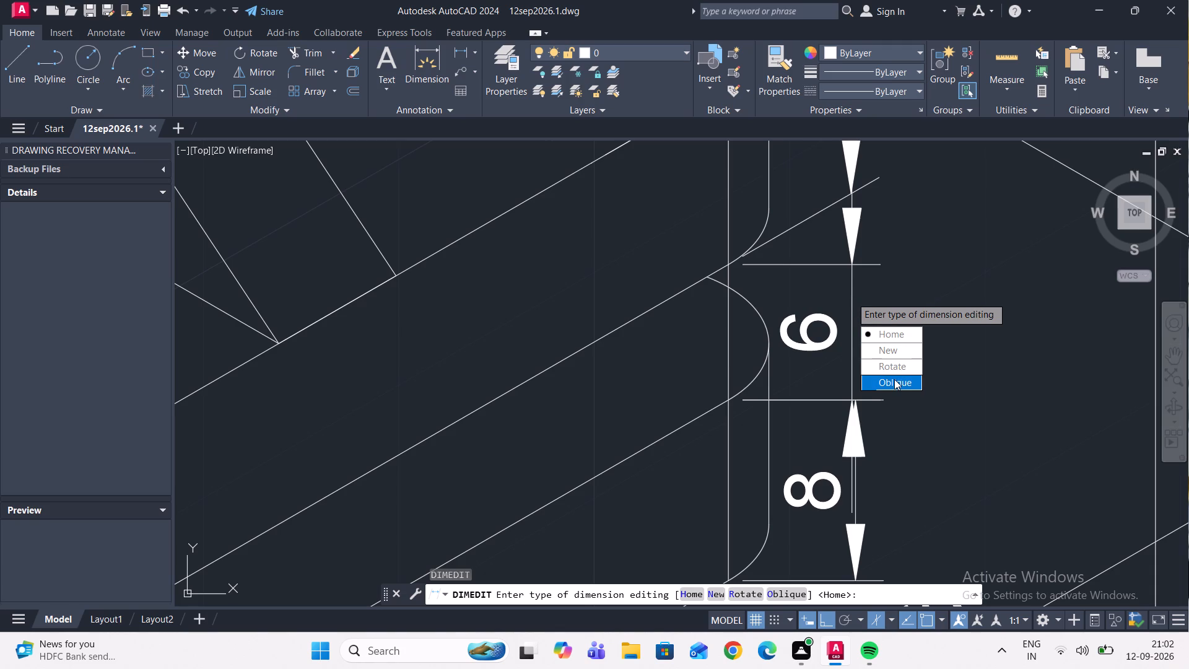
{"action": "left_click_drag", "start_coordinate": [896, 383], "coordinate": [851, 297]}
{"action": "scroll", "coordinate": [708, 294], "scroll_direction": "down", "scroll_amount": 1}
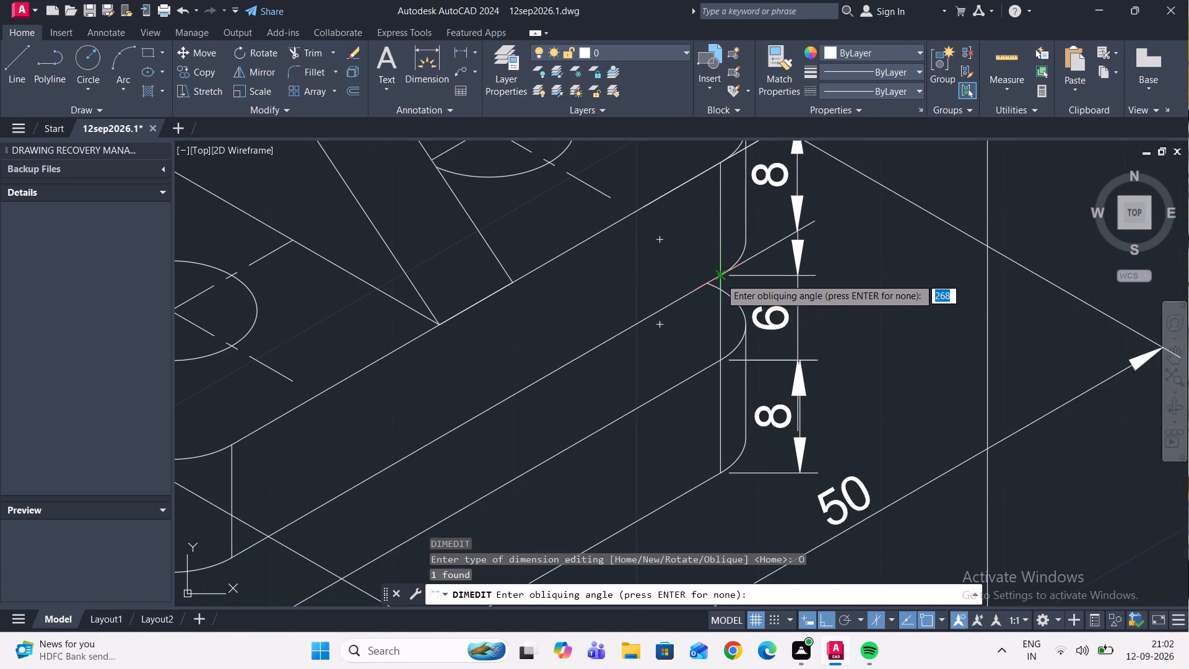
{"action": "left_click", "coordinate": [720, 277]}
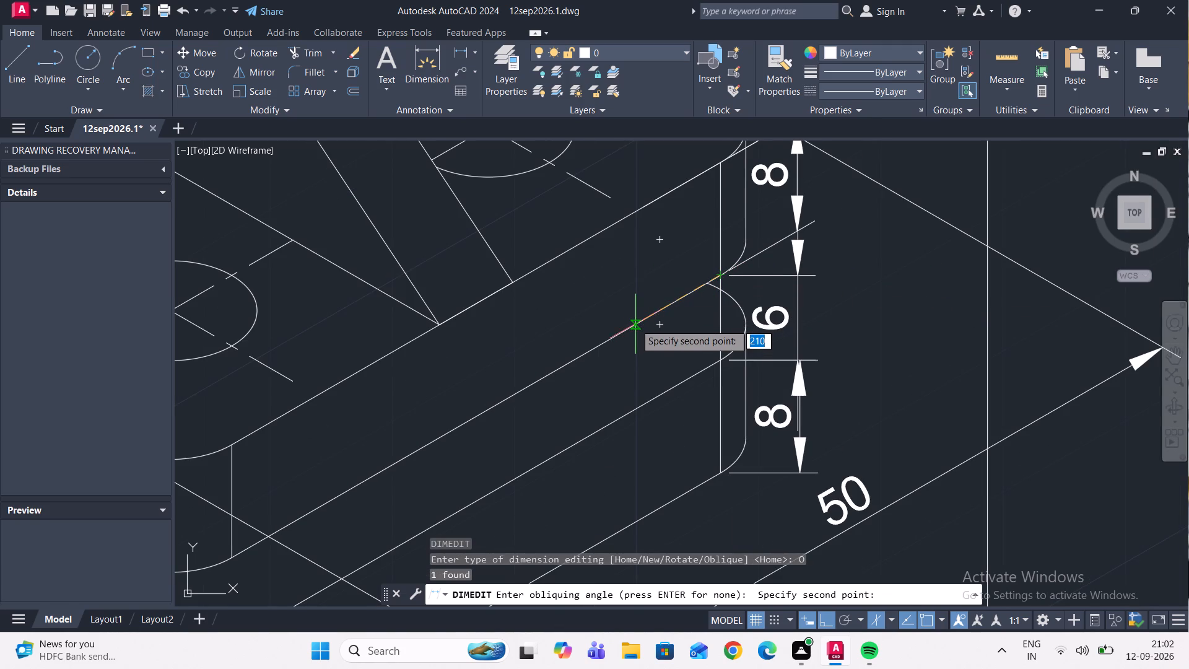
{"action": "left_click", "coordinate": [634, 325]}
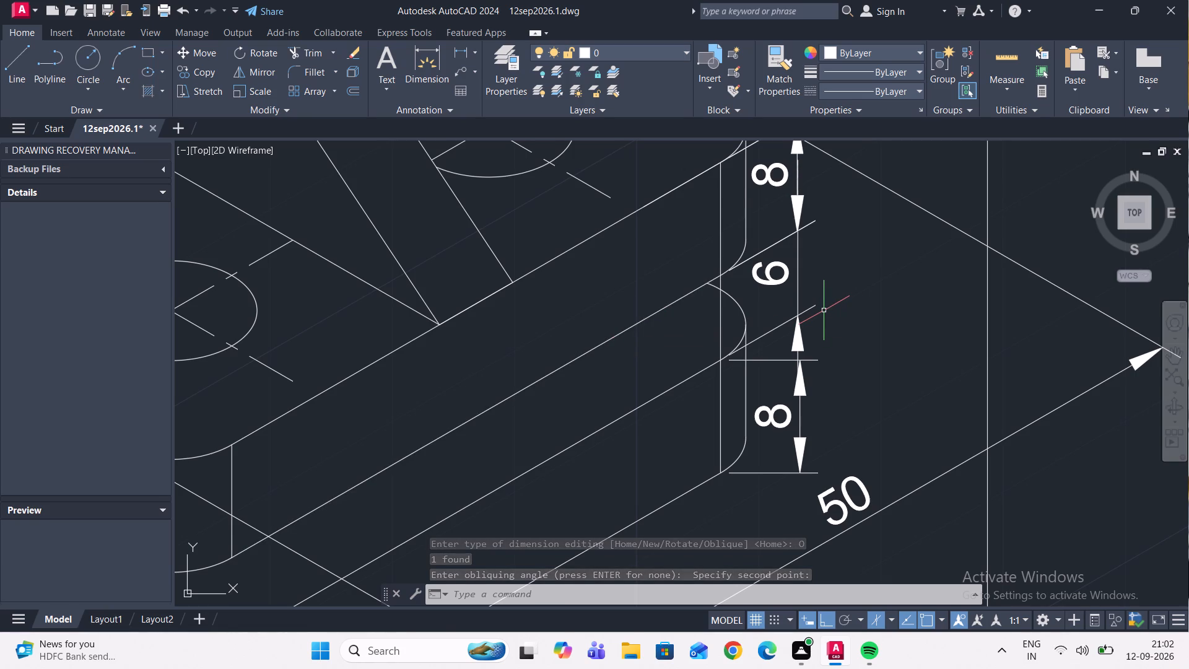
Oblique the lower 8 dimension at the base plate's end along the long plate edge starting at its upper extension line.
{"action": "scroll", "coordinate": [819, 310], "scroll_direction": "down", "scroll_amount": 3}
{"action": "scroll", "coordinate": [825, 322], "scroll_direction": "up", "scroll_amount": 3}
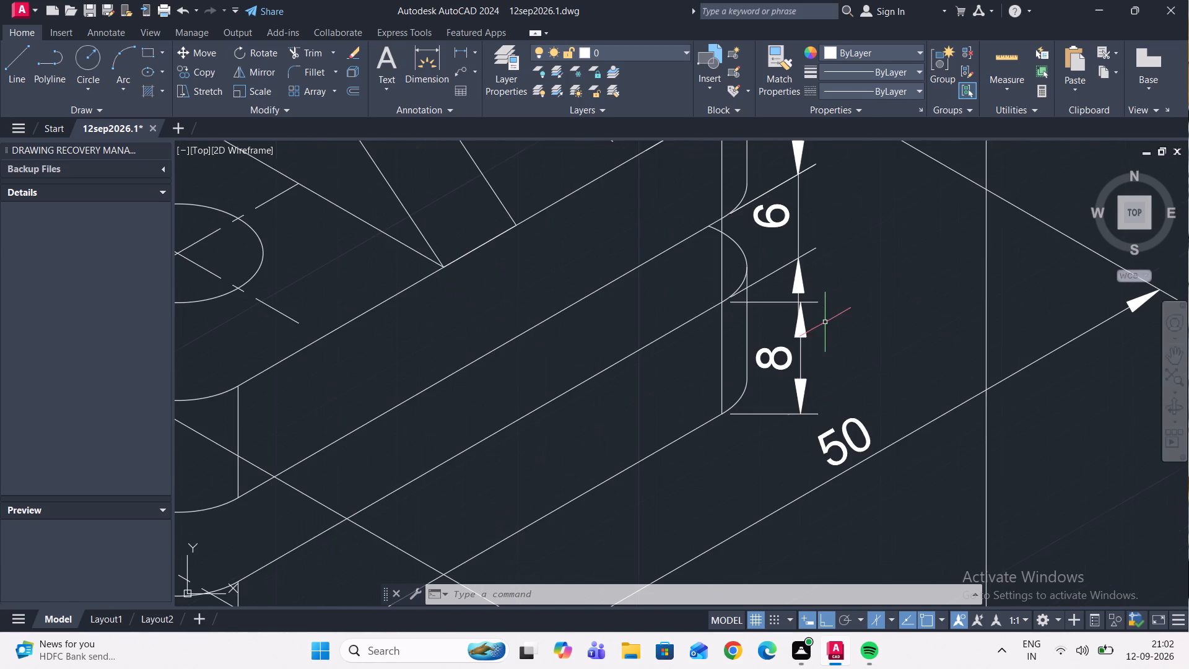
{"action": "left_click", "coordinate": [803, 352]}
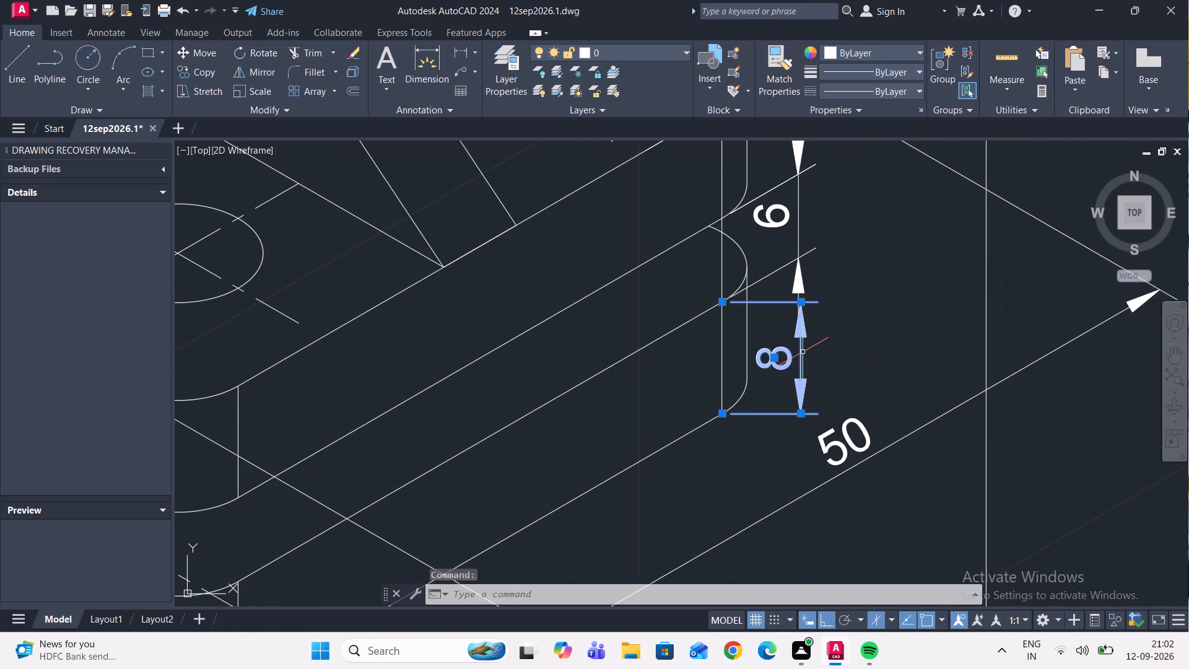
{"action": "key", "text": "Return"}
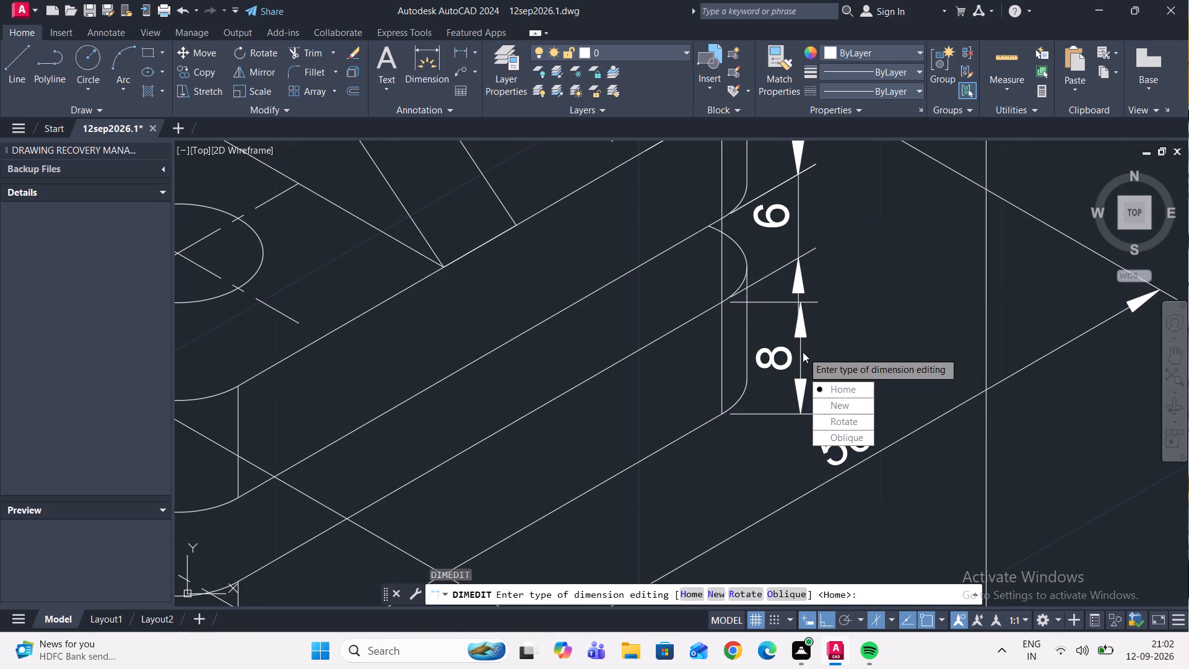
{"action": "left_click_drag", "start_coordinate": [848, 439], "coordinate": [803, 352]}
{"action": "left_click", "coordinate": [719, 305]}
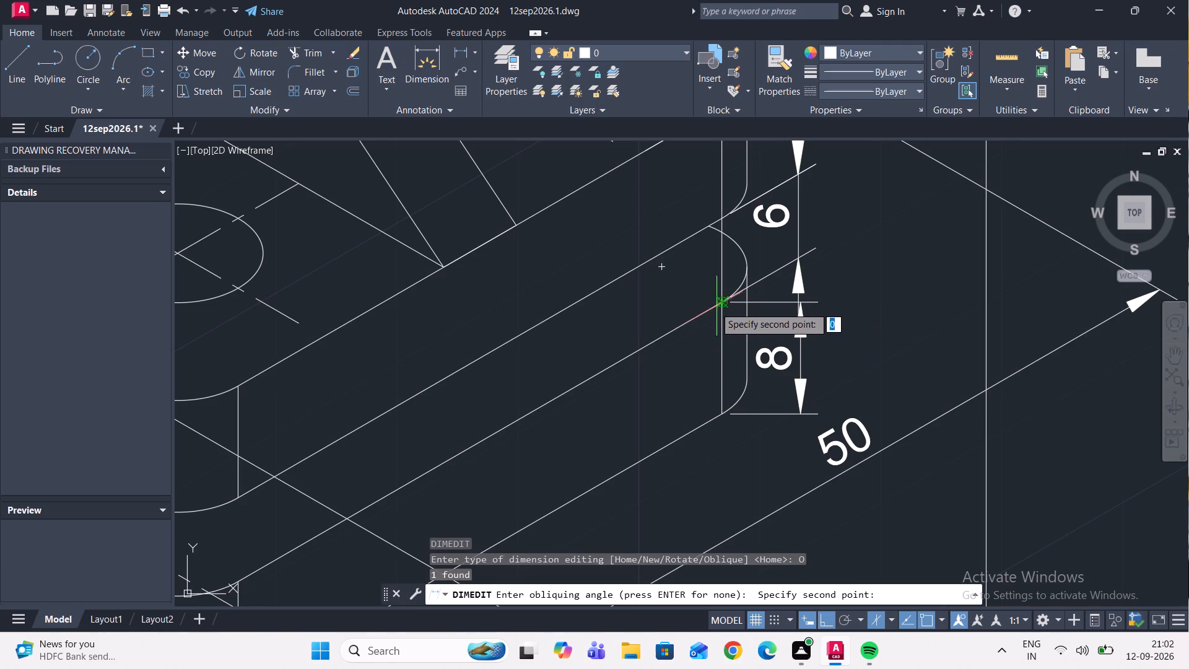
{"action": "left_click", "coordinate": [650, 343]}
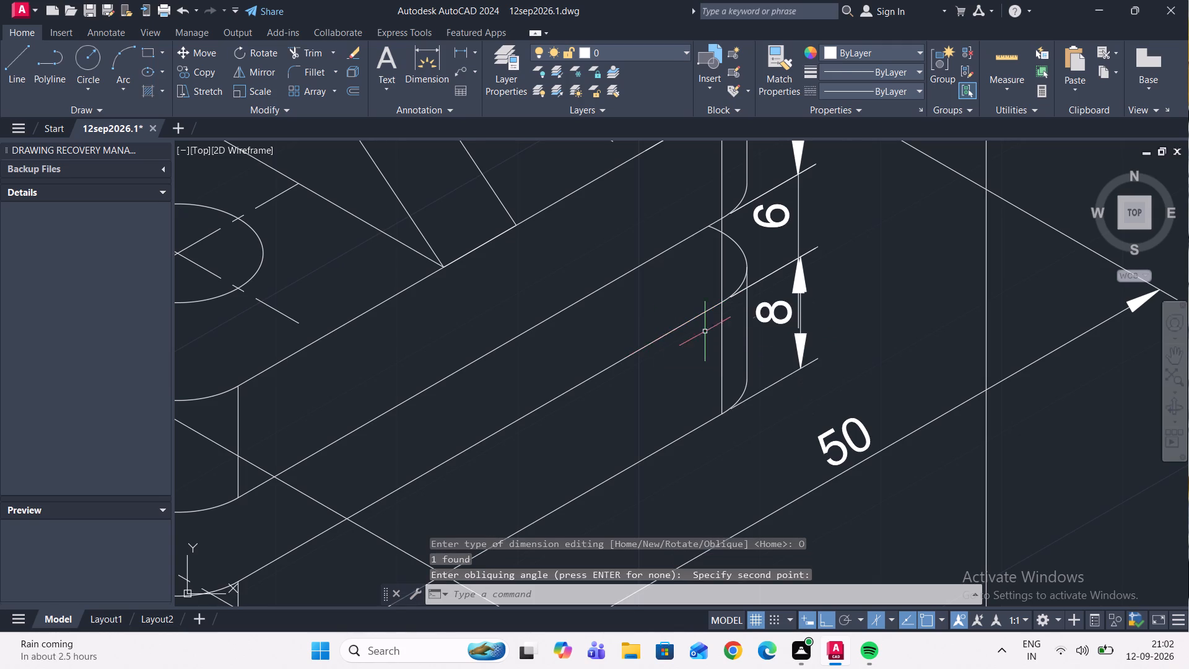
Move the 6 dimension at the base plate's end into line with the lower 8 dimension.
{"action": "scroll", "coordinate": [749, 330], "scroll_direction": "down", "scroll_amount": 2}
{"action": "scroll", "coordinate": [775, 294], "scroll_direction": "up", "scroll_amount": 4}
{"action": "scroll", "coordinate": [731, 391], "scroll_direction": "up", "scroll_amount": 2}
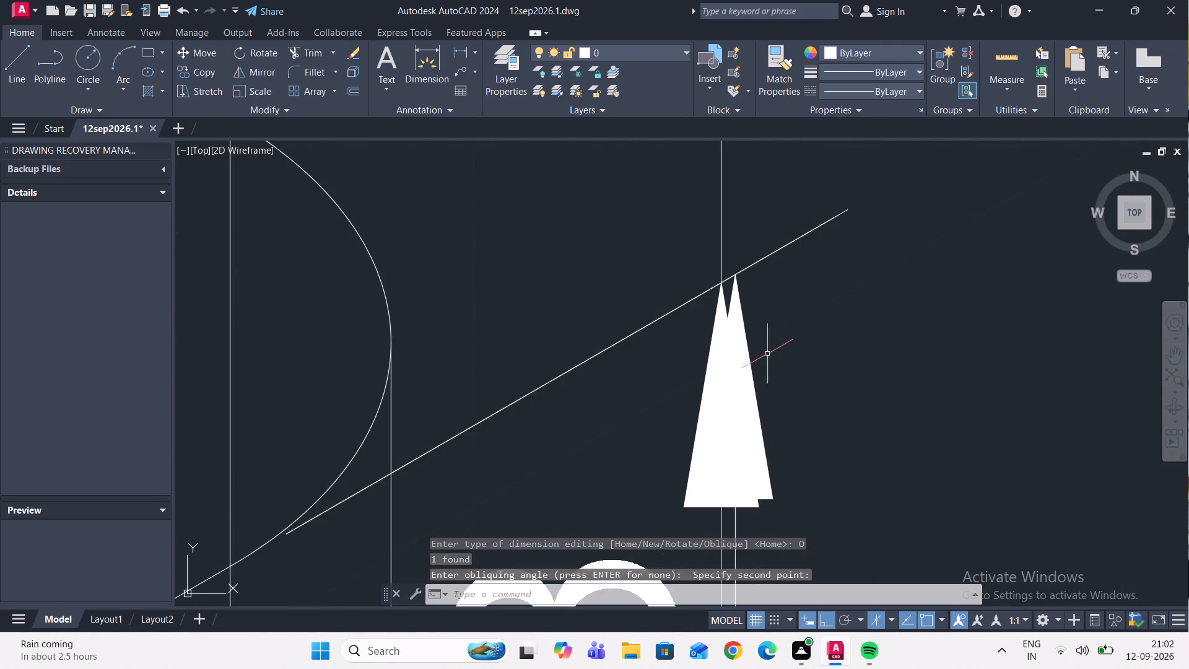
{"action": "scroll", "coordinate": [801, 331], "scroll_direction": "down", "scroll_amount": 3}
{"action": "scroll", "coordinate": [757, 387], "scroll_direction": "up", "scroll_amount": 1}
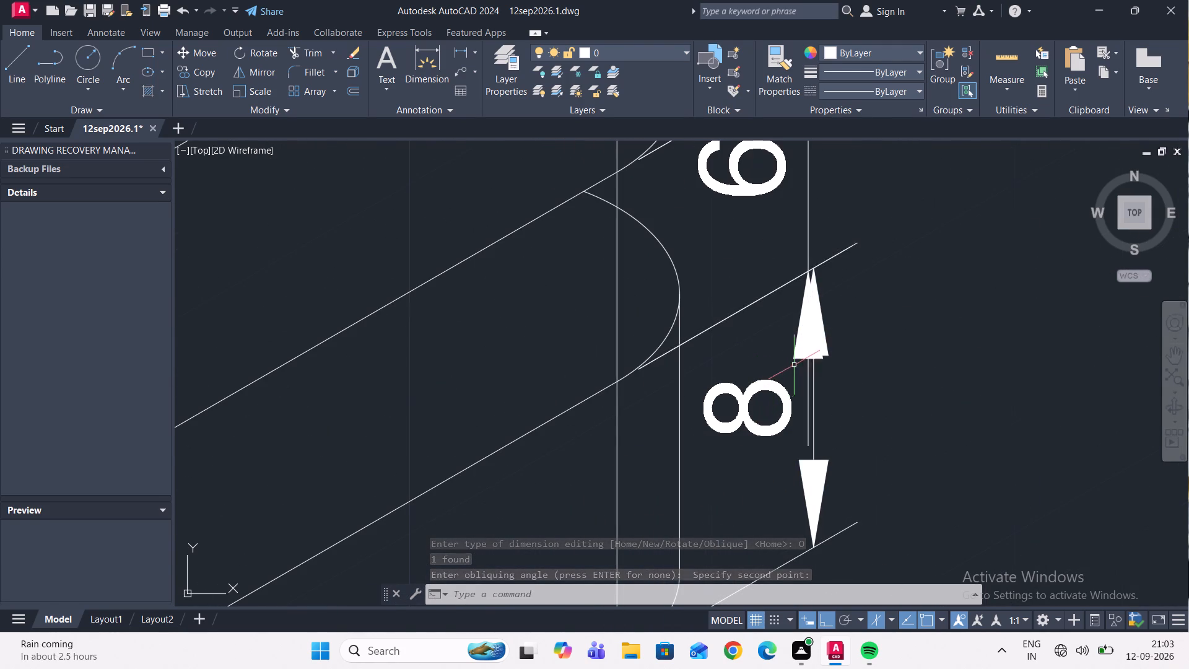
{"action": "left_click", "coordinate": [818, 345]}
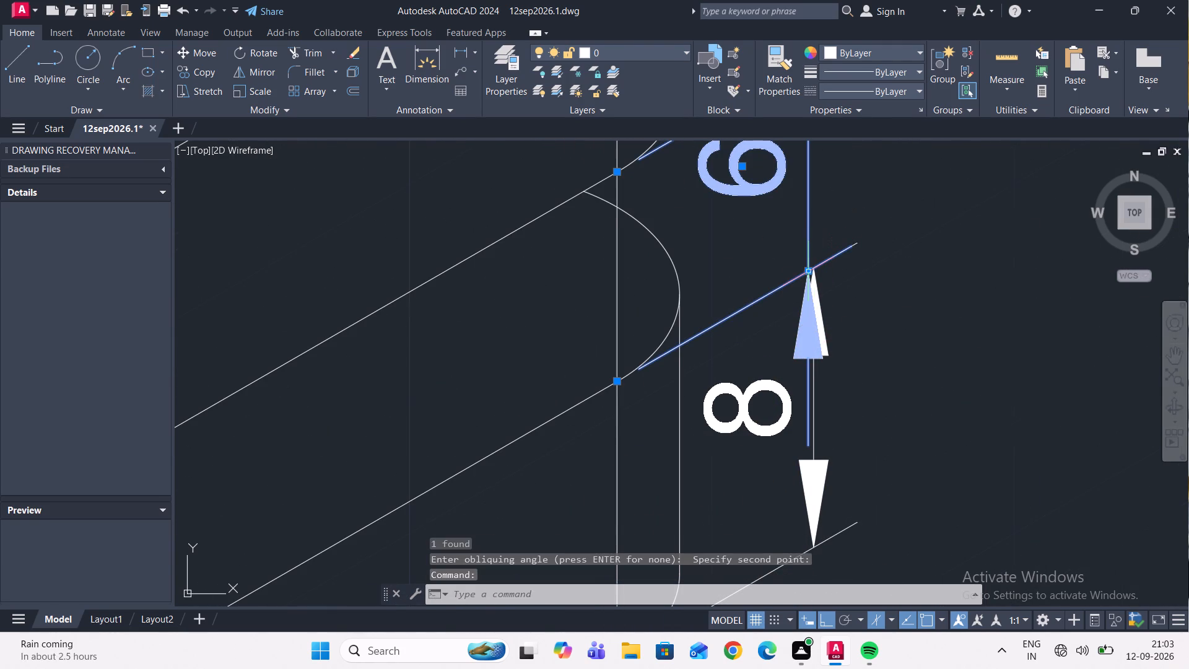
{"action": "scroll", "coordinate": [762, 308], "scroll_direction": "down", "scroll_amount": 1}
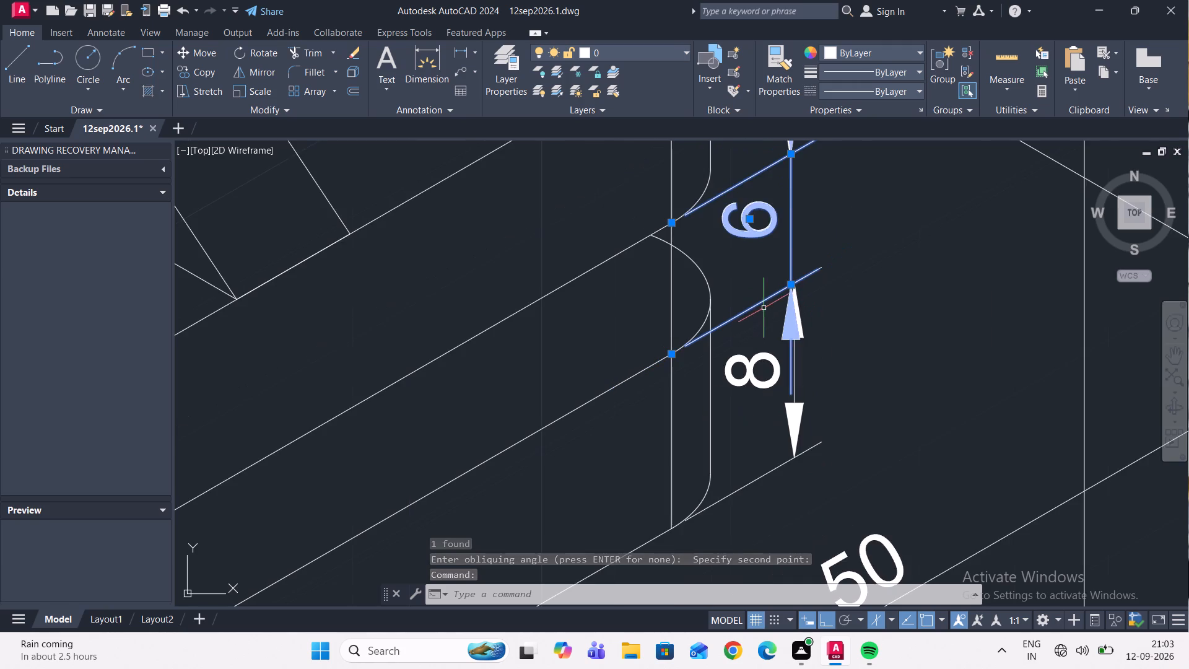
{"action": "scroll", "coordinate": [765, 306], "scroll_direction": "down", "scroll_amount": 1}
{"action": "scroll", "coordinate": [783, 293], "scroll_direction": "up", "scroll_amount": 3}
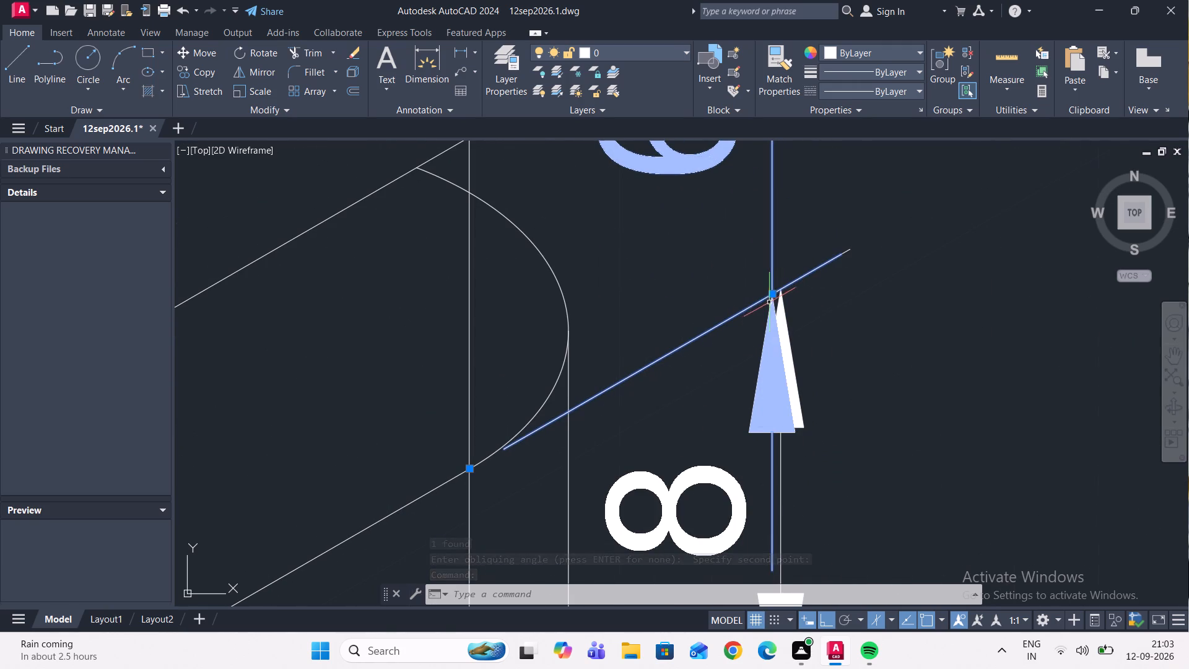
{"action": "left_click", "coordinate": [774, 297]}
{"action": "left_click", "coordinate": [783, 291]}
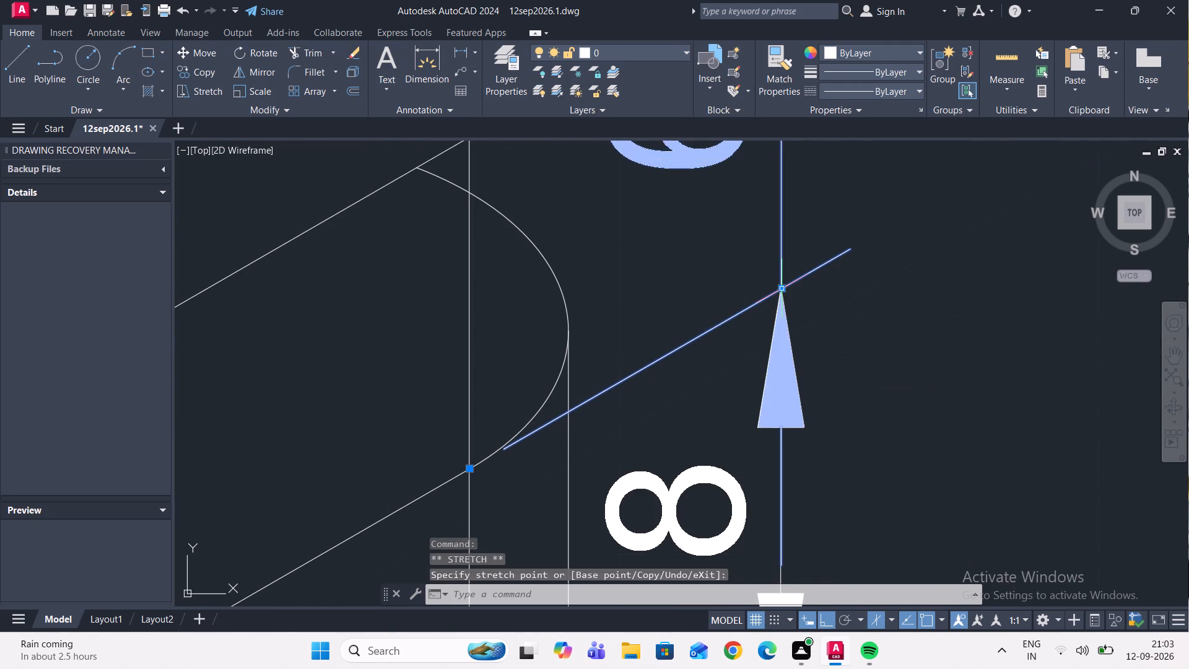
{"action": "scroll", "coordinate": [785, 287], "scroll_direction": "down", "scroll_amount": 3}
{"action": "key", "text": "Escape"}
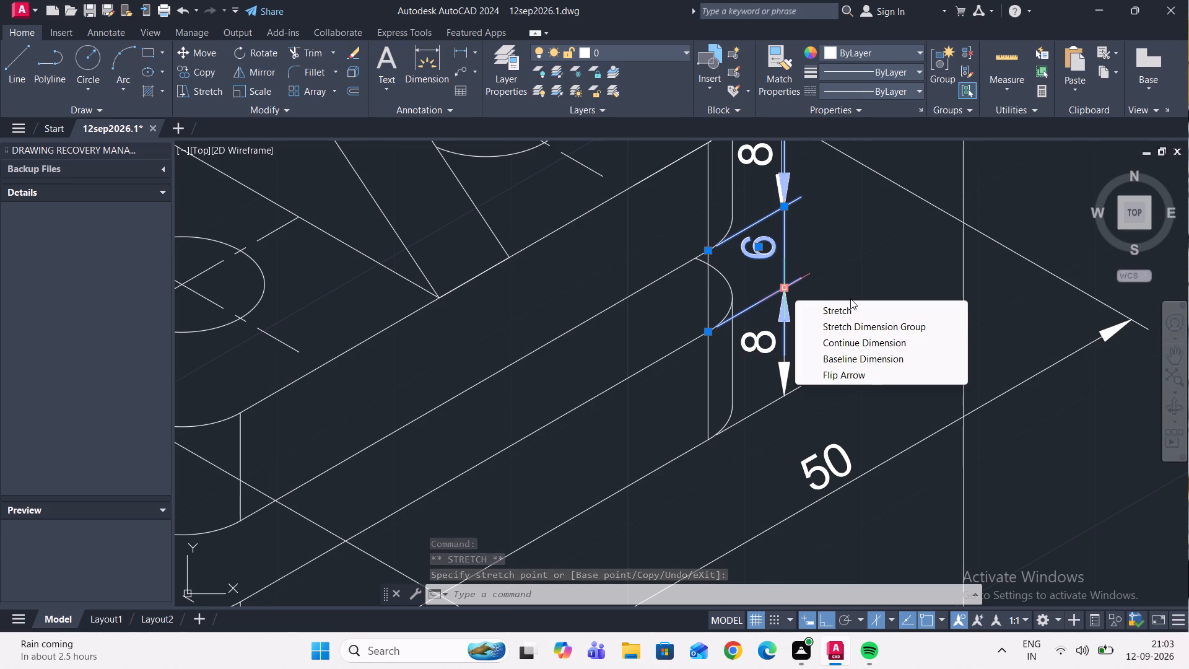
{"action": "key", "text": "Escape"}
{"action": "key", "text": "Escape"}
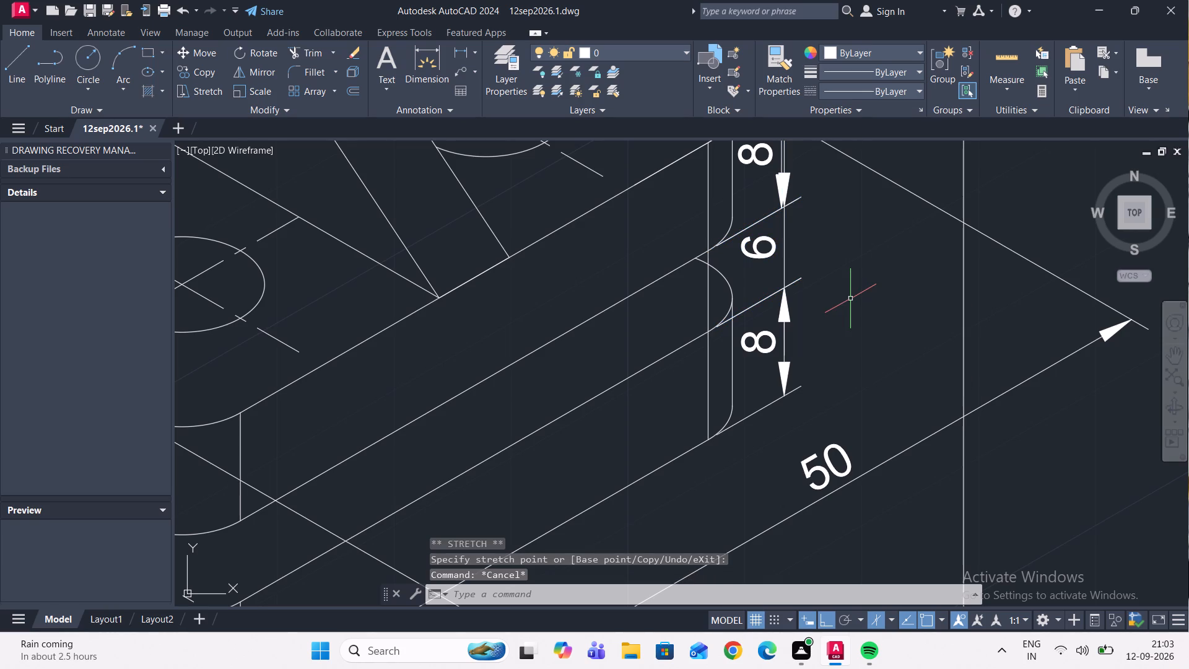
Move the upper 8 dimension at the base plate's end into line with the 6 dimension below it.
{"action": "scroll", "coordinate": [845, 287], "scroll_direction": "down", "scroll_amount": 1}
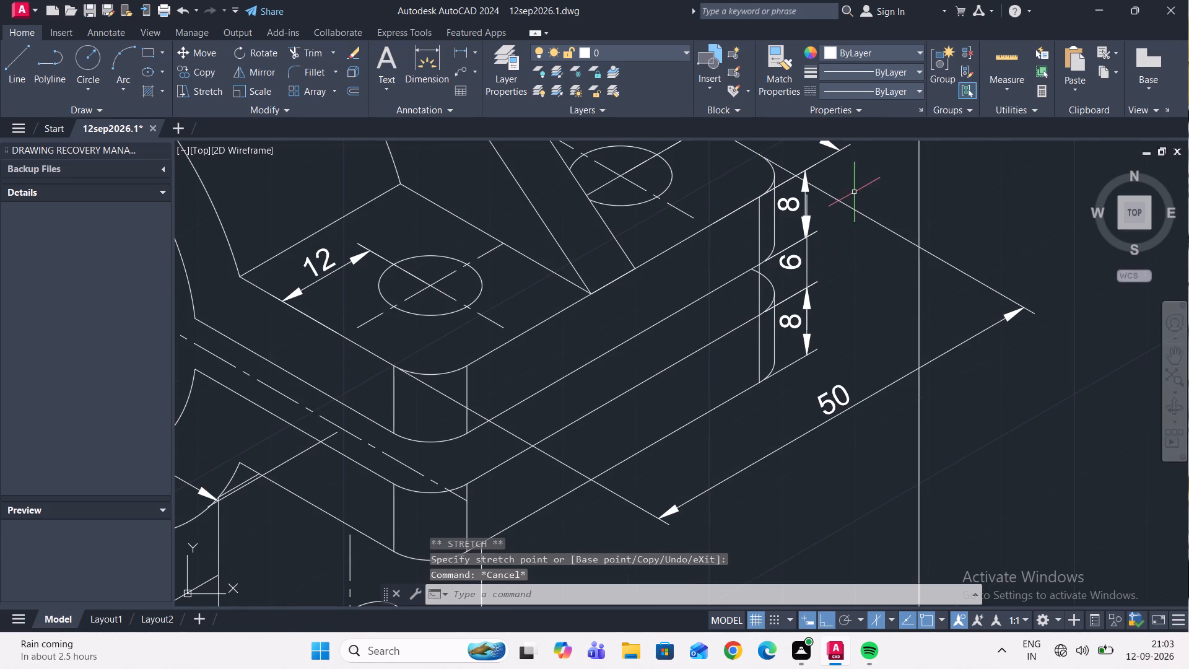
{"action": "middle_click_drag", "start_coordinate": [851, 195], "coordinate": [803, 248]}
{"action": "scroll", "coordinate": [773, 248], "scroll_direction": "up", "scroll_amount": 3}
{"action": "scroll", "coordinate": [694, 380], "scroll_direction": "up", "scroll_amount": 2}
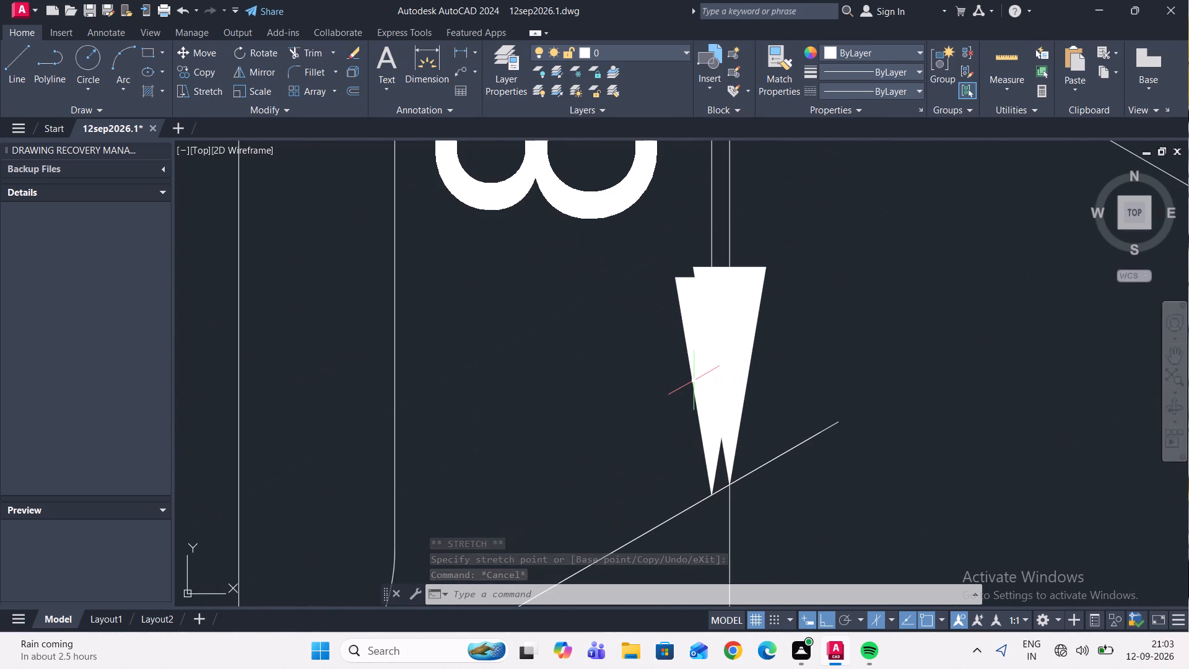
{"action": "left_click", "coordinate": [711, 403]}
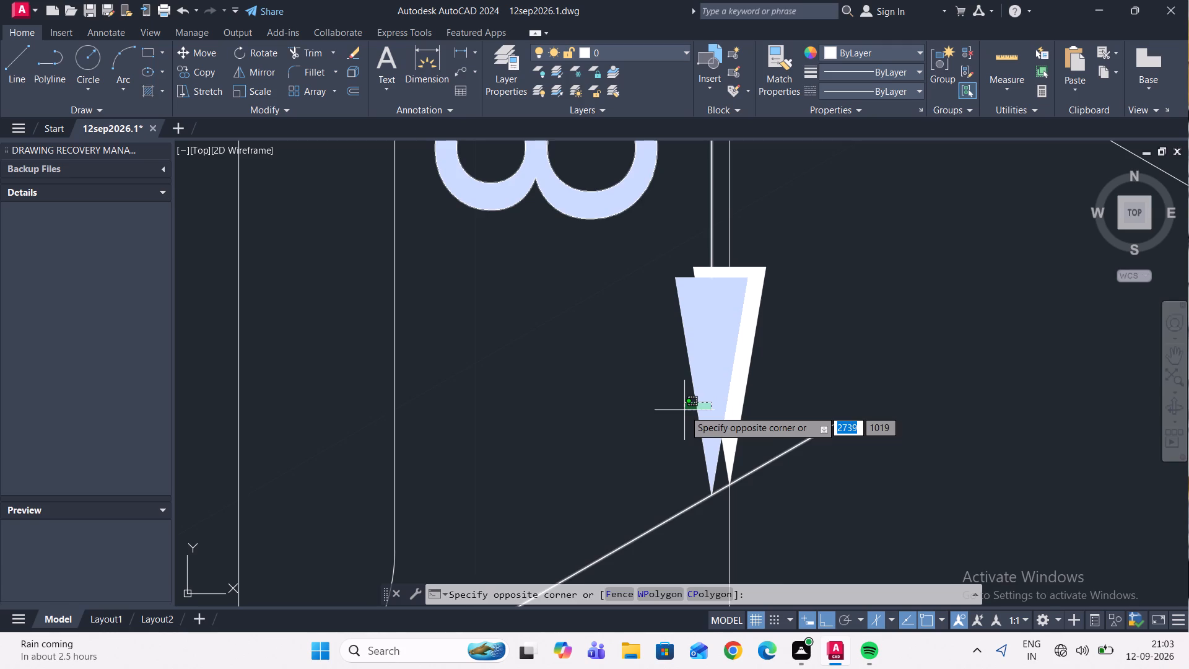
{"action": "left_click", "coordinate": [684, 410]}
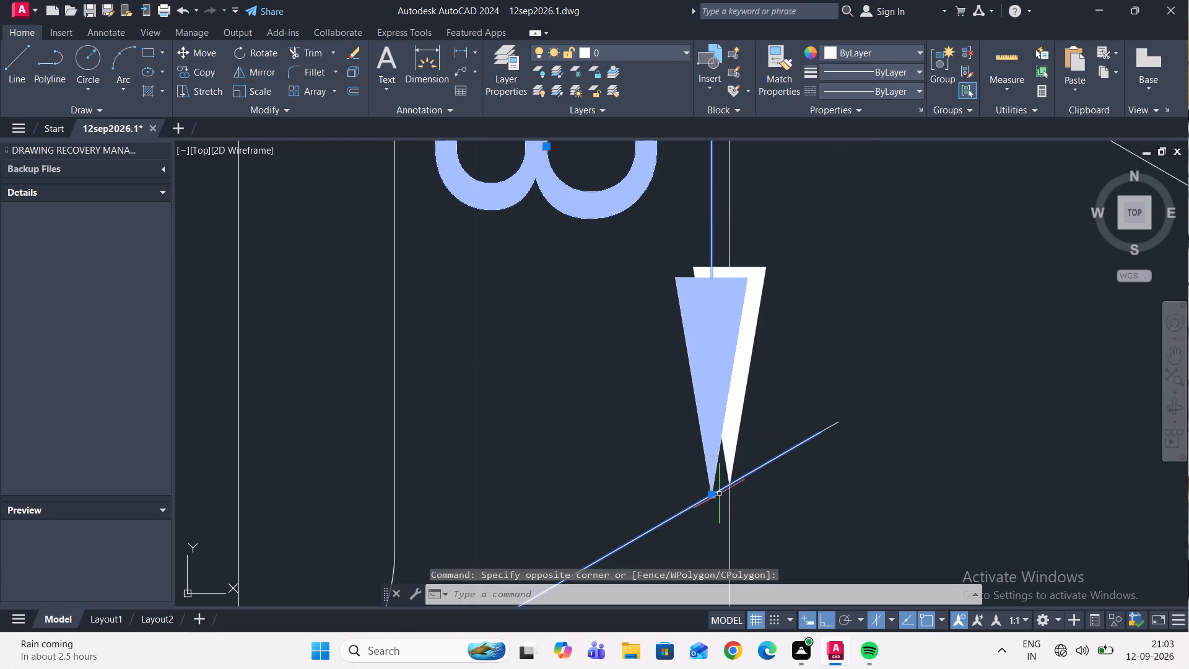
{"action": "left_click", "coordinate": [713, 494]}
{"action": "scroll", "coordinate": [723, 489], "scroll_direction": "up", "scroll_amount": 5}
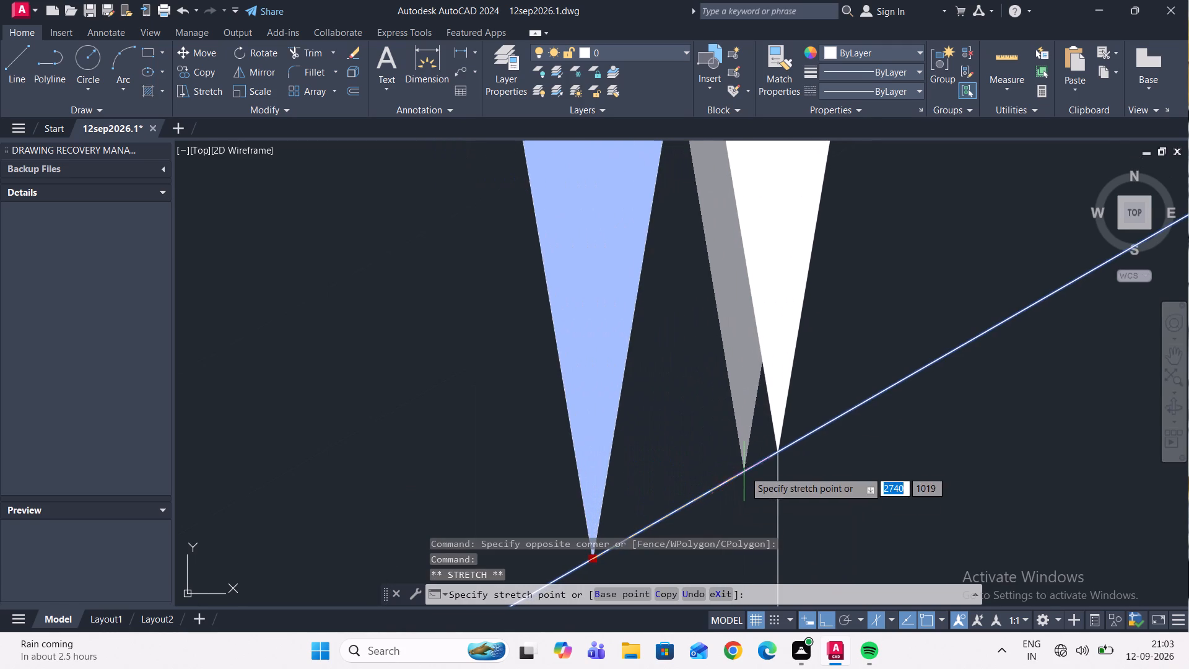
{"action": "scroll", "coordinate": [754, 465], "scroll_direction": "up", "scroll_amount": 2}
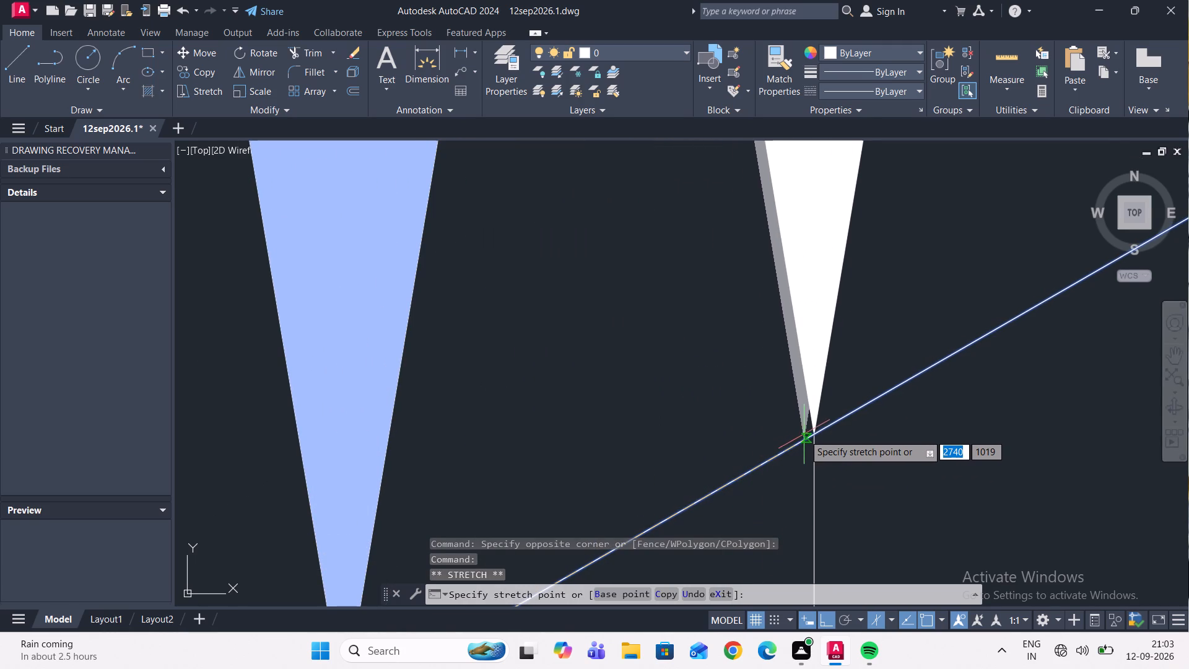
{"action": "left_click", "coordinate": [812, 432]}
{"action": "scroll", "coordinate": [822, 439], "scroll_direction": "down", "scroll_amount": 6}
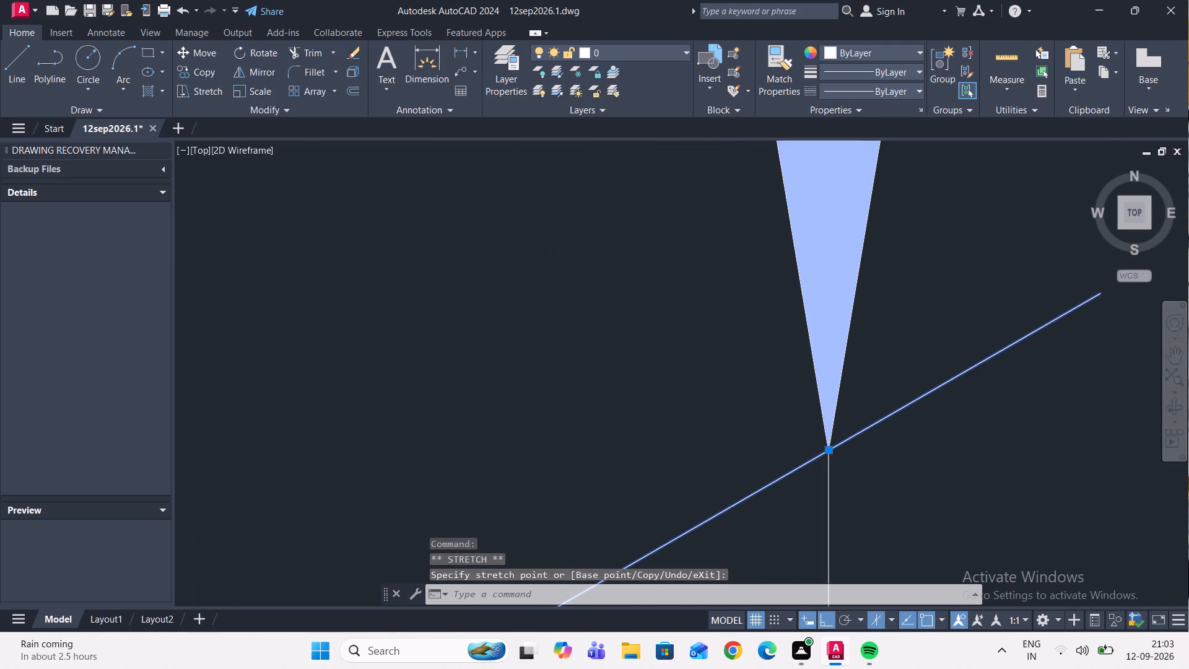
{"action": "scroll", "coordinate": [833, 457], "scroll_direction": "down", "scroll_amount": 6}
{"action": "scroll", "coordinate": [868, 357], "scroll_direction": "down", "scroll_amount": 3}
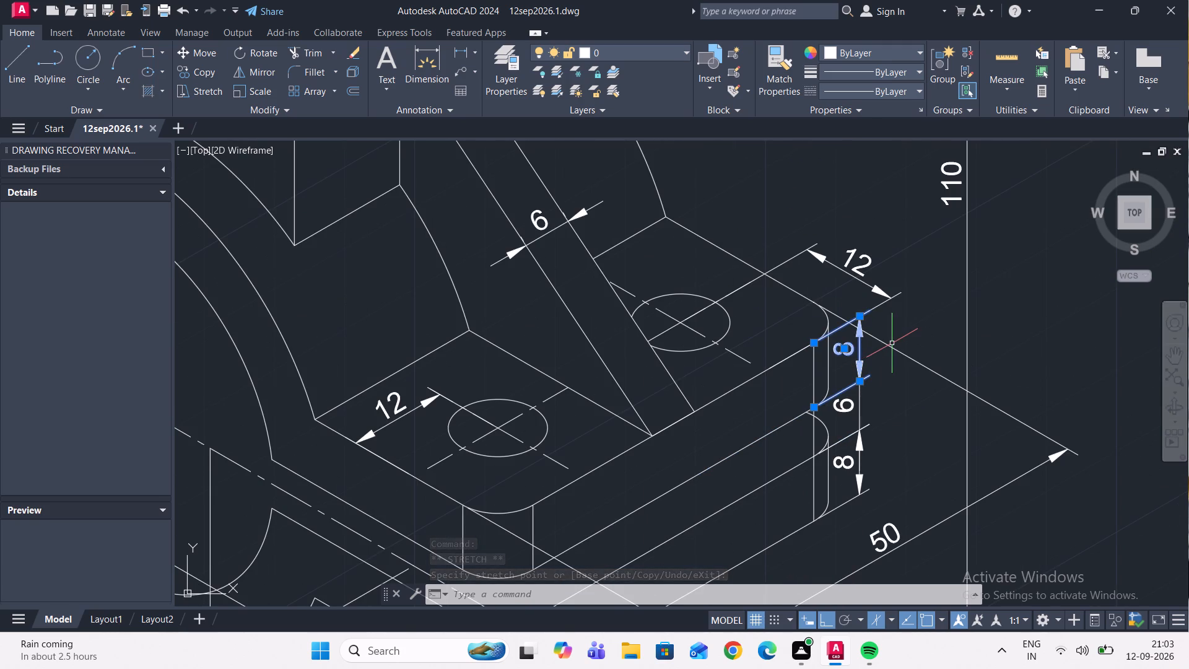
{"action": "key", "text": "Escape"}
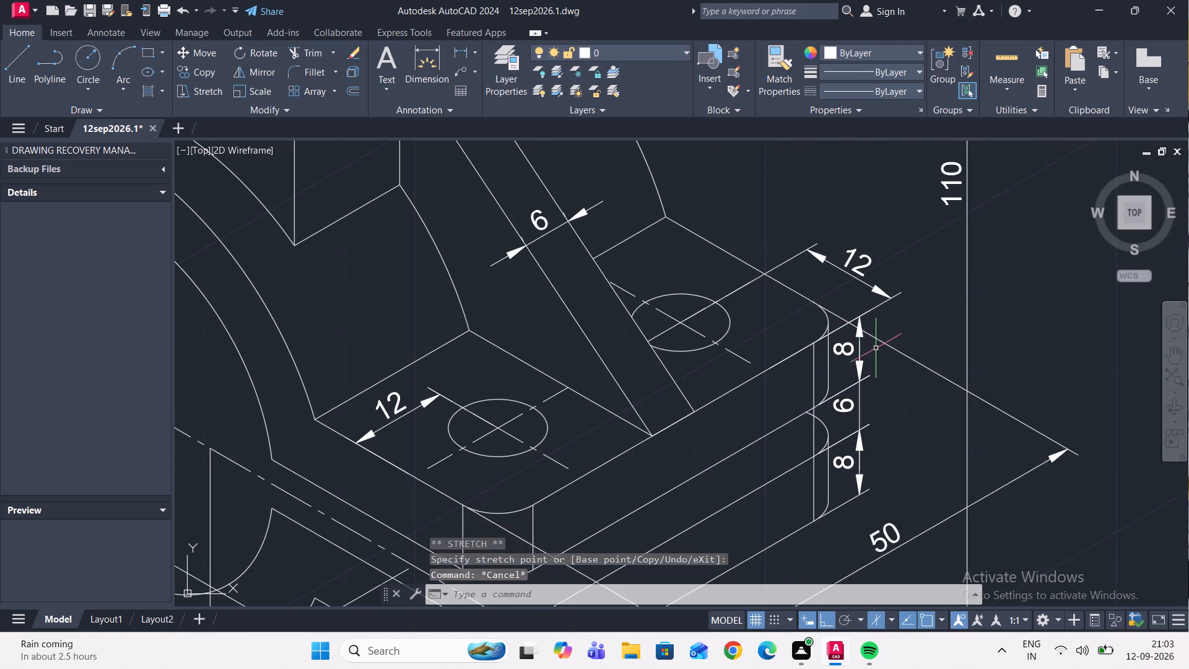
Move the upper 8 dimension farther out from the base plate, to the arrow tip of the adjacent 12 dimension.
{"action": "scroll", "coordinate": [852, 313], "scroll_direction": "up", "scroll_amount": 2}
{"action": "left_click", "coordinate": [871, 335]}
{"action": "left_click", "coordinate": [868, 320]}
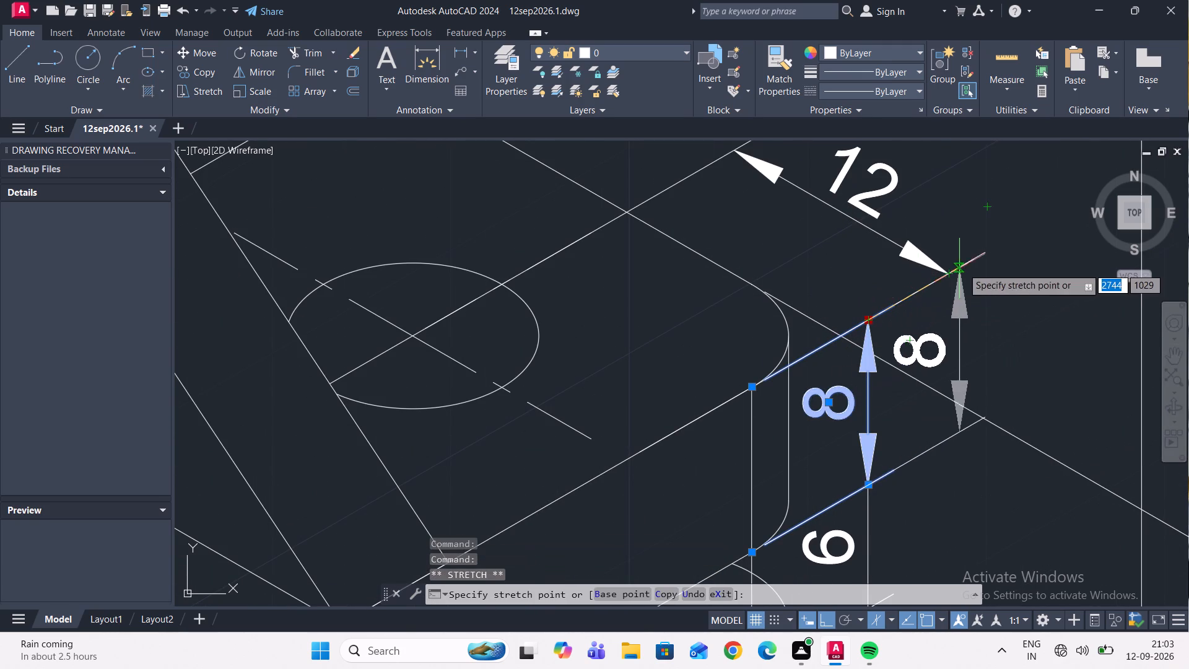
{"action": "left_click", "coordinate": [952, 277]}
Move the 6 dimension outward so its line meets the lower end of the upper 8 dimension.
{"action": "scroll", "coordinate": [952, 278], "scroll_direction": "down", "scroll_amount": 3}
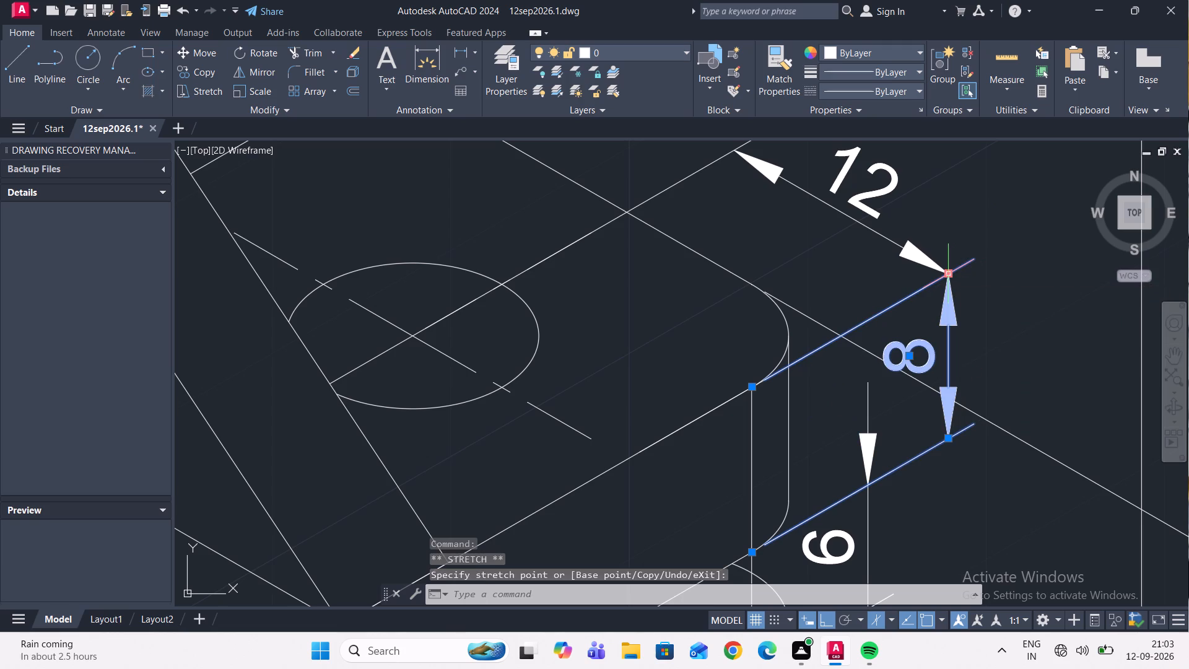
{"action": "scroll", "coordinate": [946, 387], "scroll_direction": "down", "scroll_amount": 2}
{"action": "scroll", "coordinate": [938, 447], "scroll_direction": "up", "scroll_amount": 2}
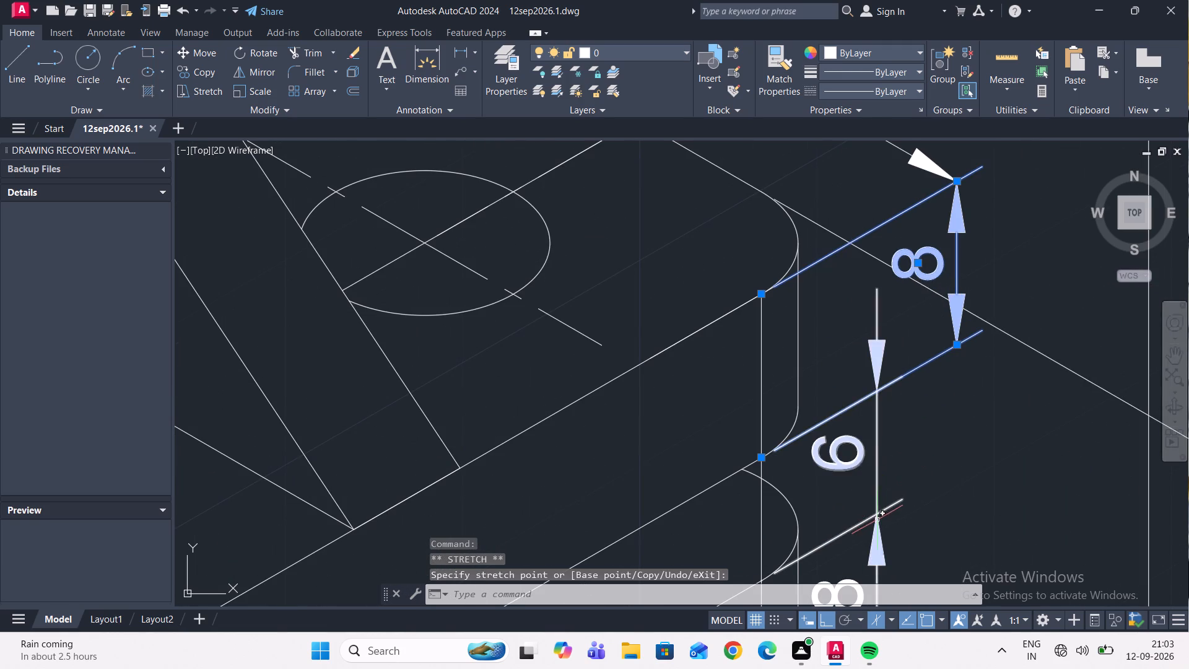
{"action": "left_click", "coordinate": [877, 520]}
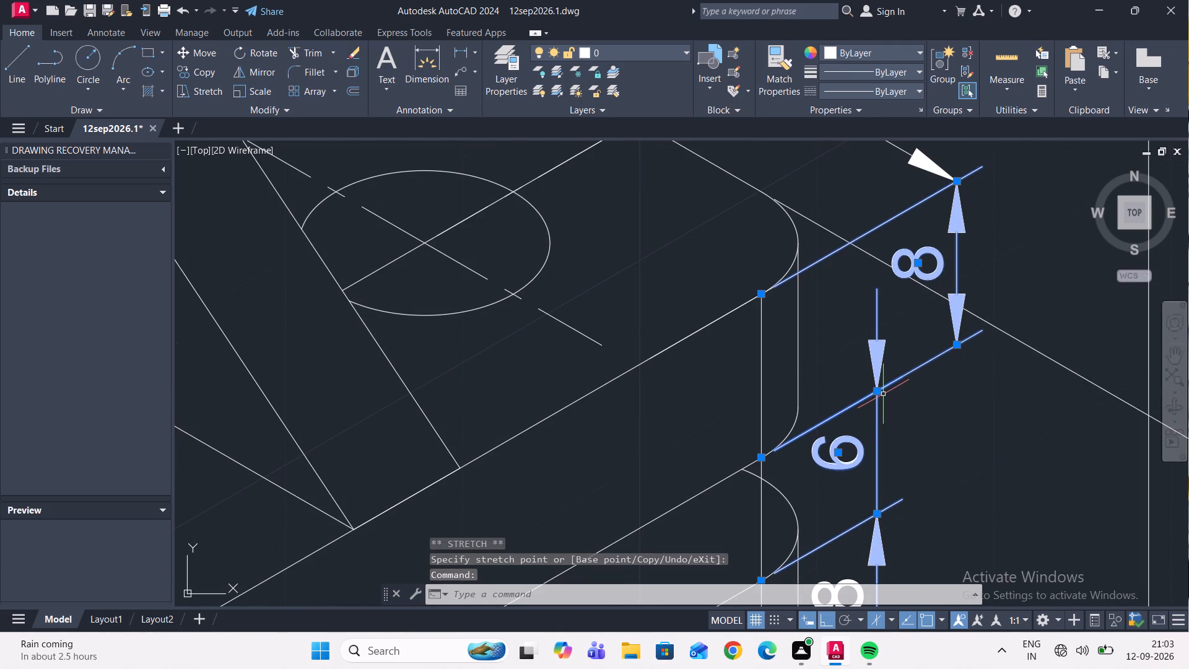
{"action": "left_click", "coordinate": [878, 393]}
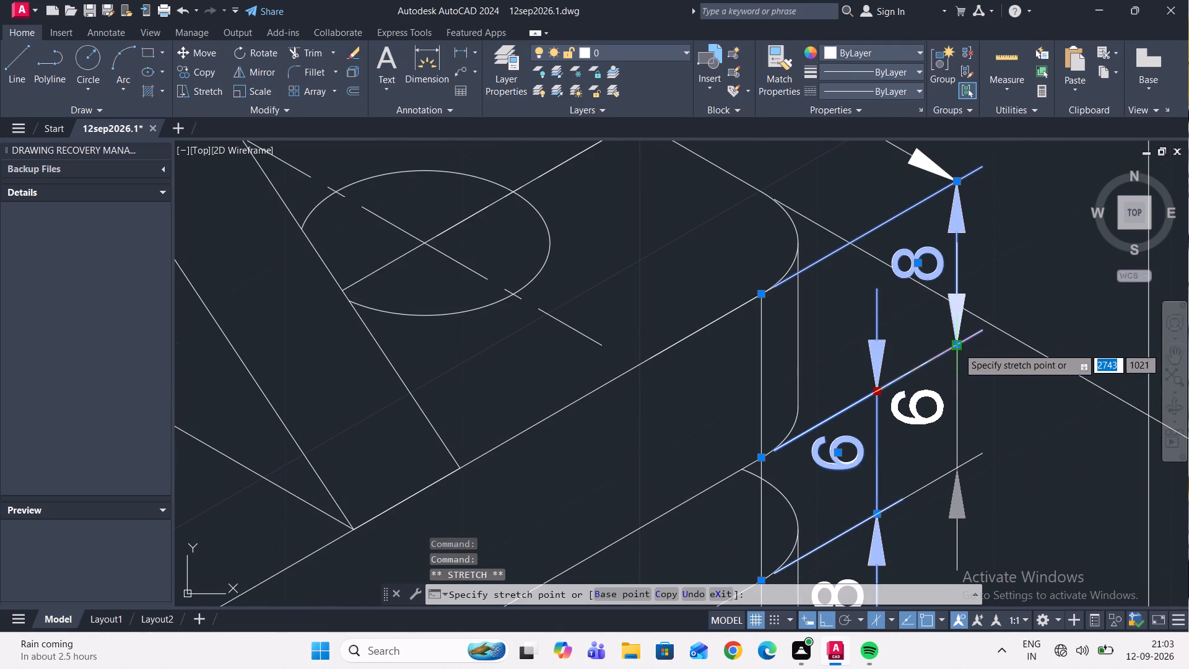
{"action": "left_click", "coordinate": [958, 348]}
Move the lower 8 dimension outward so its line meets the lower end of the 6 dimension.
{"action": "scroll", "coordinate": [959, 346], "scroll_direction": "down", "scroll_amount": 3}
{"action": "scroll", "coordinate": [962, 388], "scroll_direction": "up", "scroll_amount": 3}
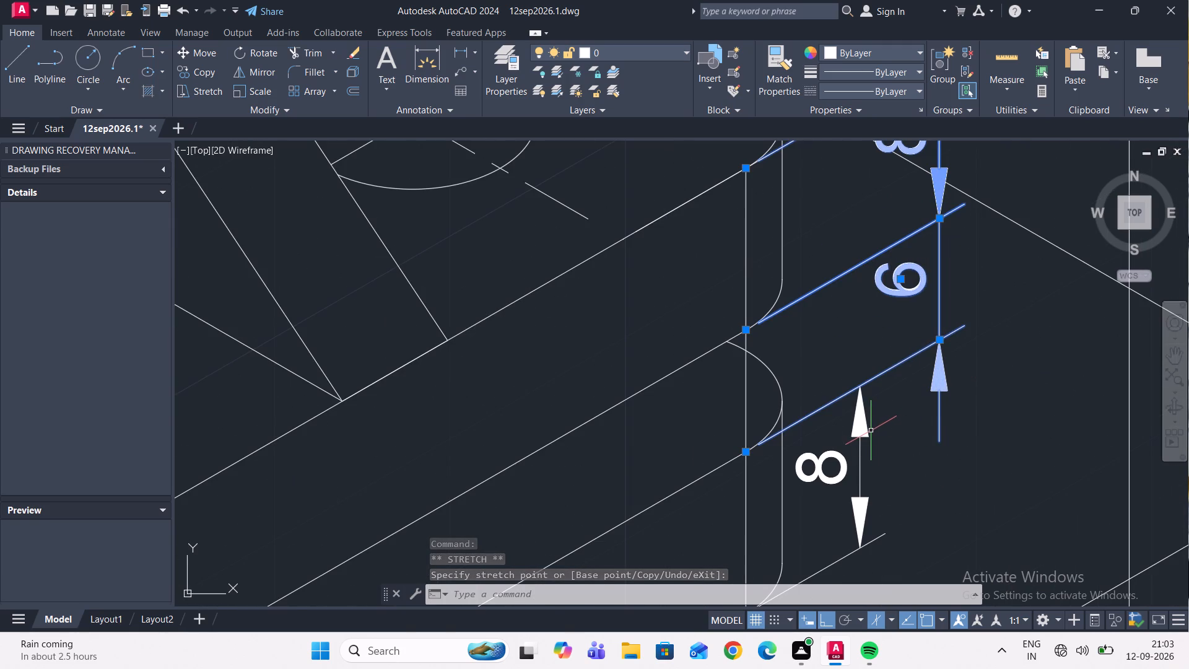
{"action": "left_click", "coordinate": [861, 433]}
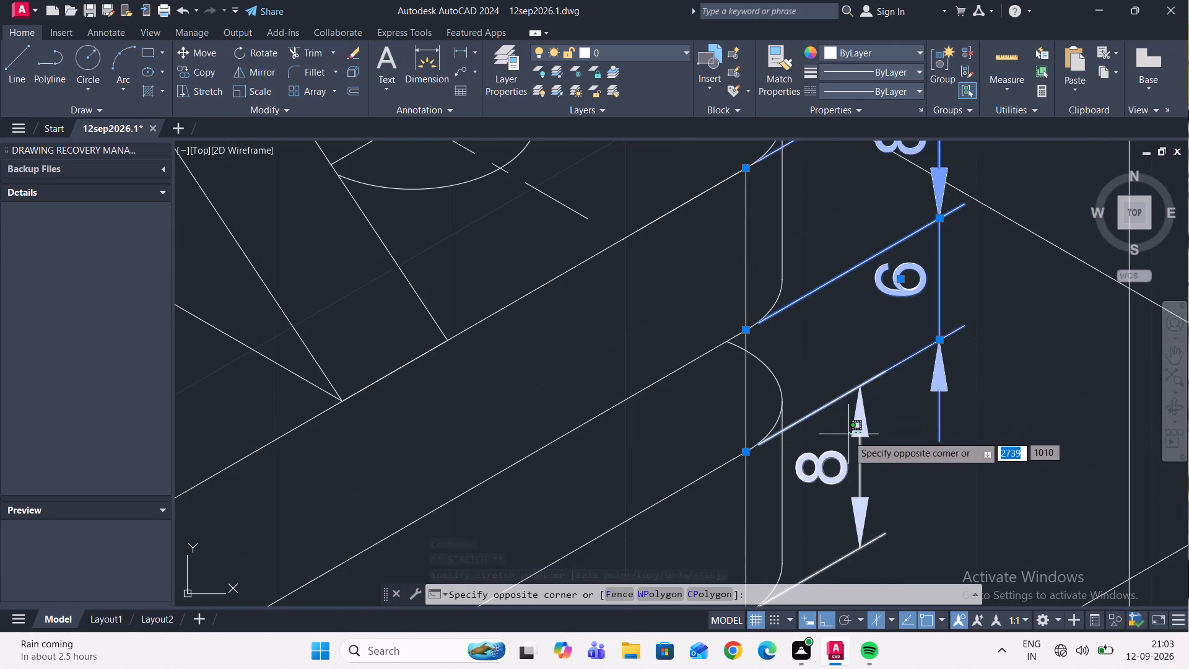
{"action": "left_click", "coordinate": [848, 435]}
{"action": "left_click", "coordinate": [859, 387]}
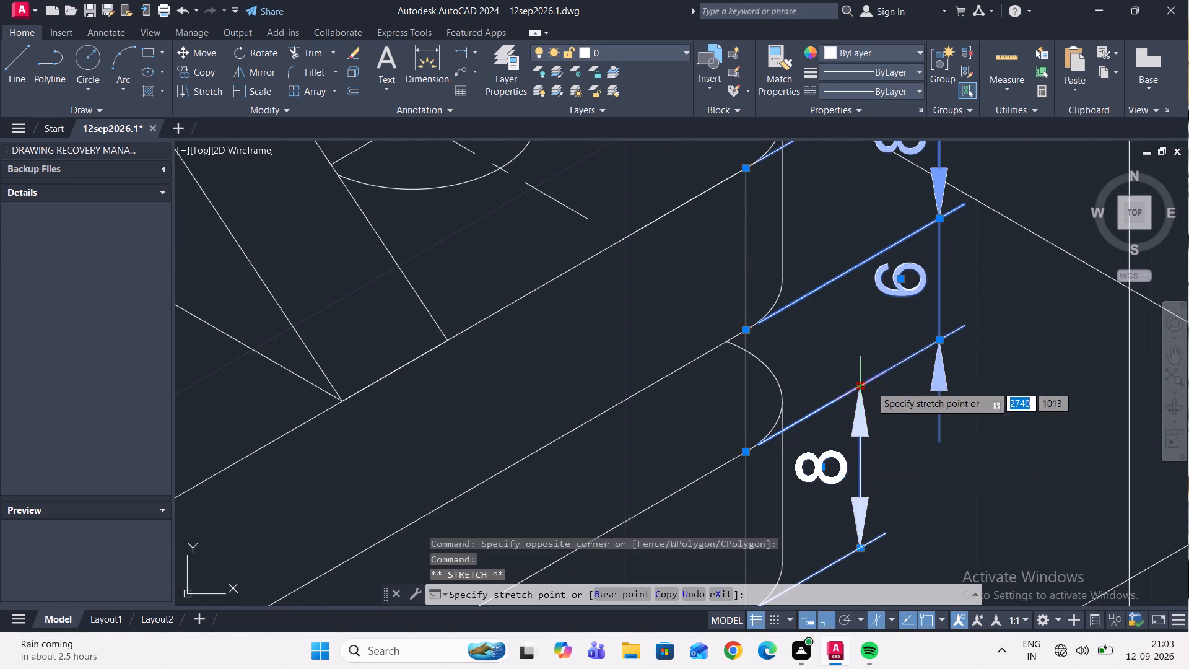
{"action": "scroll", "coordinate": [938, 340], "scroll_direction": "up", "scroll_amount": 5}
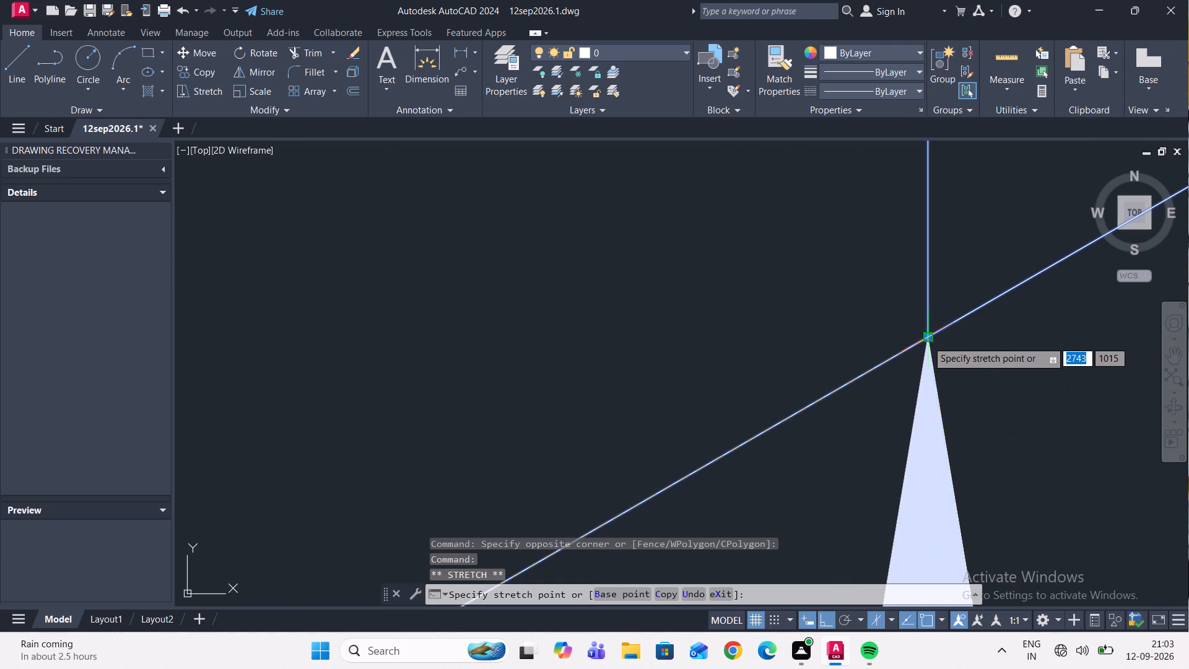
{"action": "left_click", "coordinate": [927, 340]}
{"action": "scroll", "coordinate": [934, 340], "scroll_direction": "down", "scroll_amount": 8}
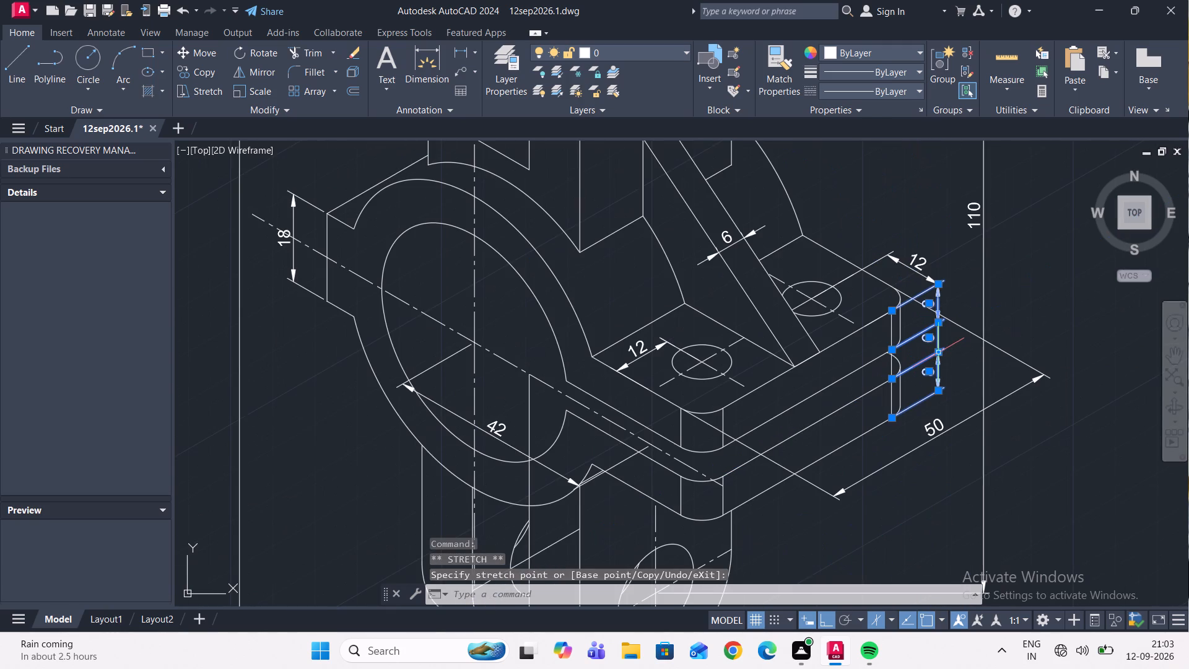
{"action": "key", "text": "Escape"}
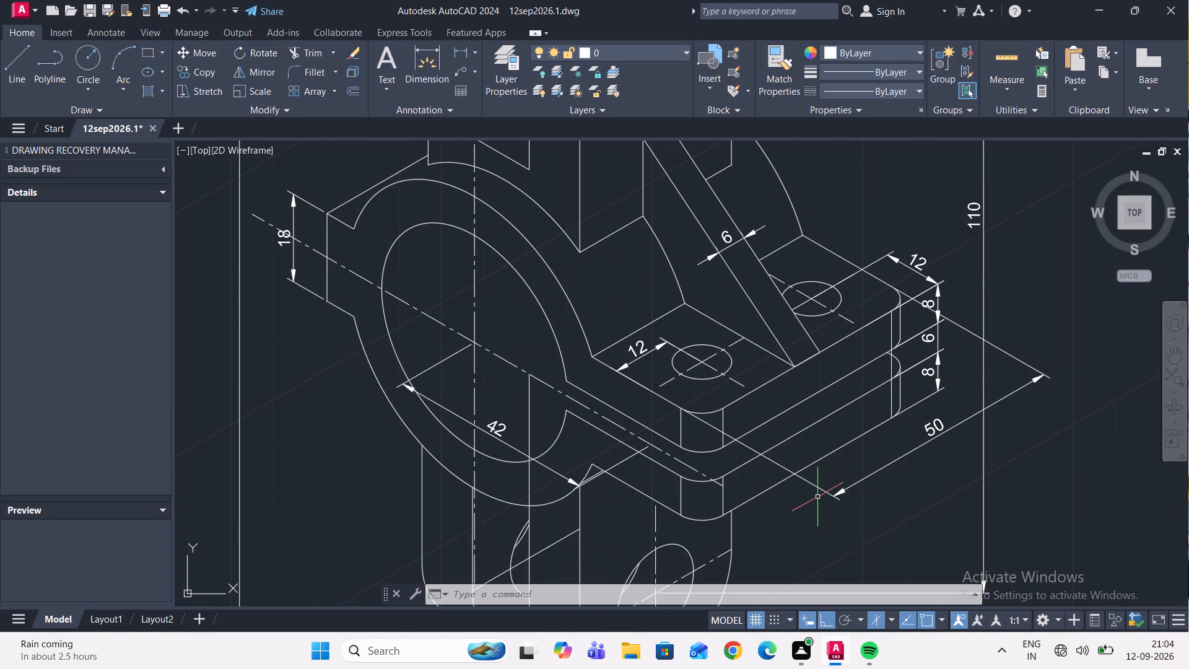
Examine the whole bracket and its dimensions, from the lower lugs up to the upper fork.
{"action": "scroll", "coordinate": [817, 495], "scroll_direction": "down", "scroll_amount": 2}
{"action": "middle_click_drag", "start_coordinate": [740, 516], "coordinate": [736, 455]}
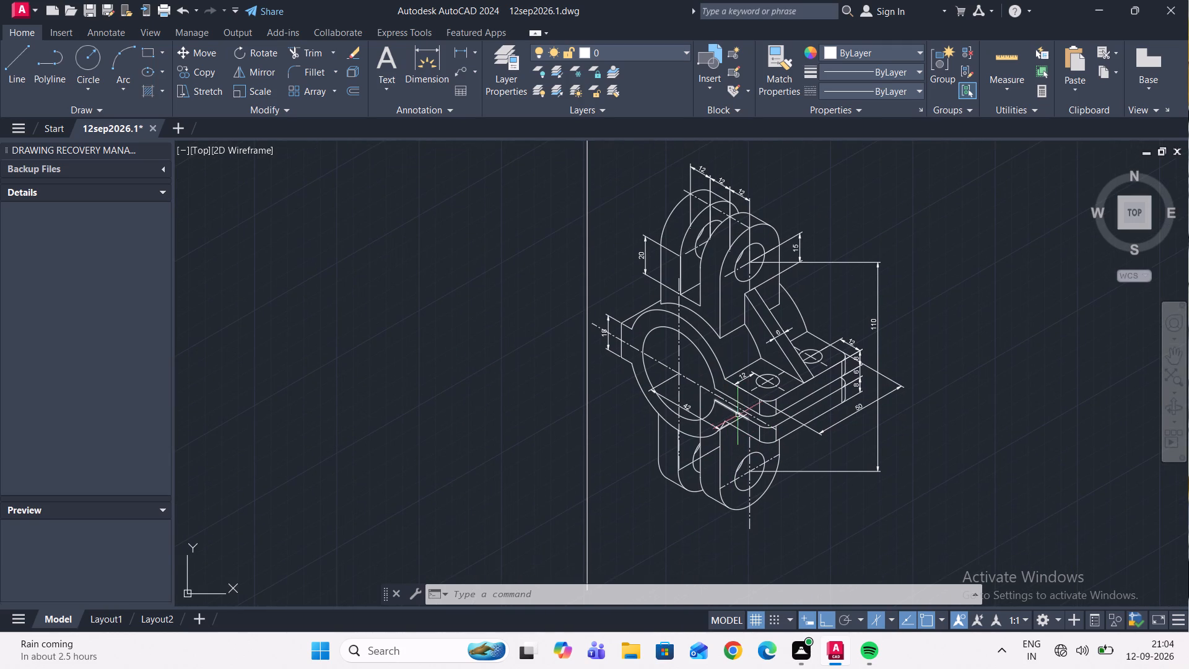
{"action": "scroll", "coordinate": [738, 415], "scroll_direction": "up", "scroll_amount": 1}
{"action": "middle_click_drag", "start_coordinate": [738, 433], "coordinate": [762, 481]}
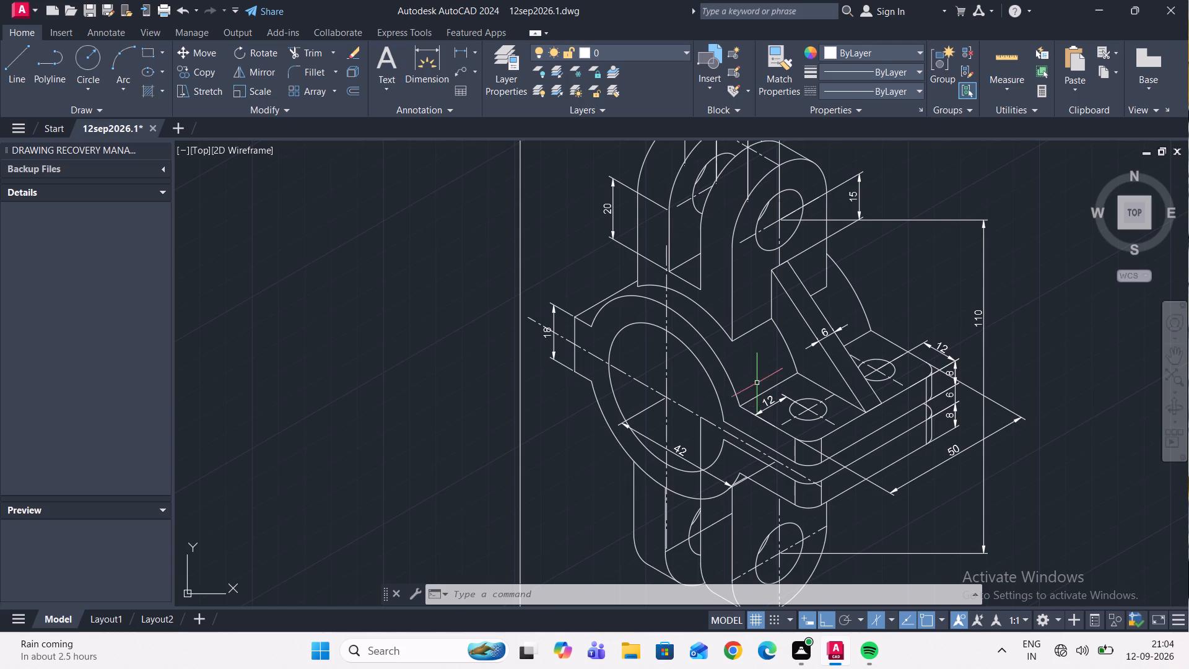
{"action": "middle_click_drag", "start_coordinate": [700, 297], "coordinate": [657, 375]}
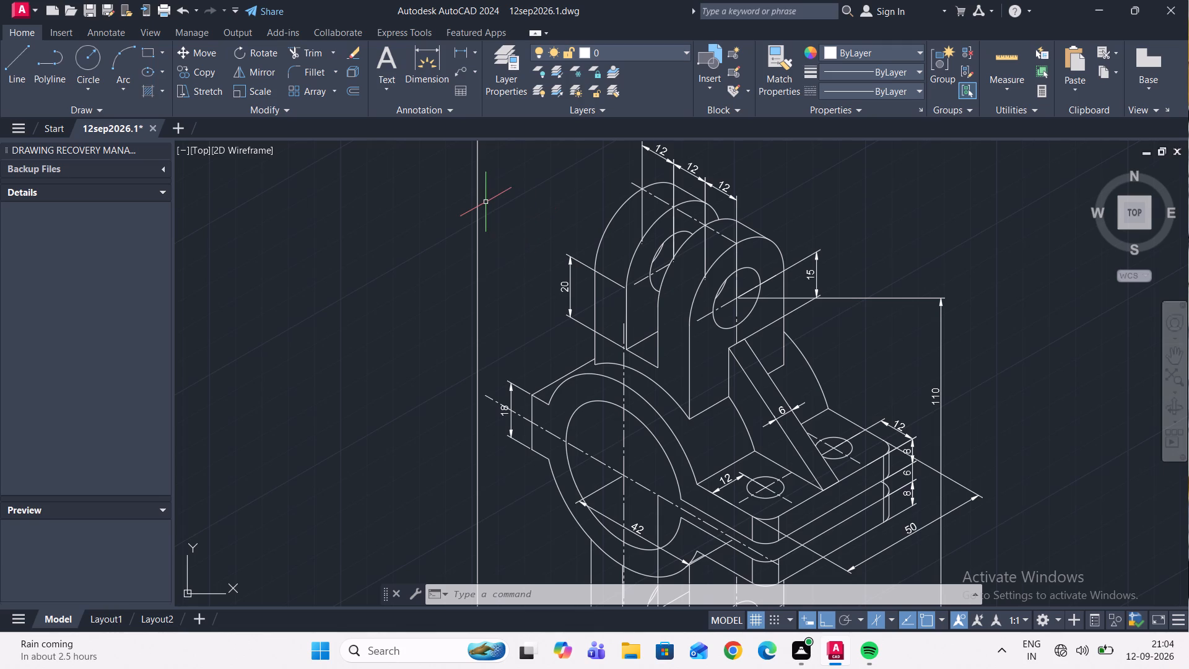
{"action": "scroll", "coordinate": [824, 261], "scroll_direction": "down", "scroll_amount": 2}
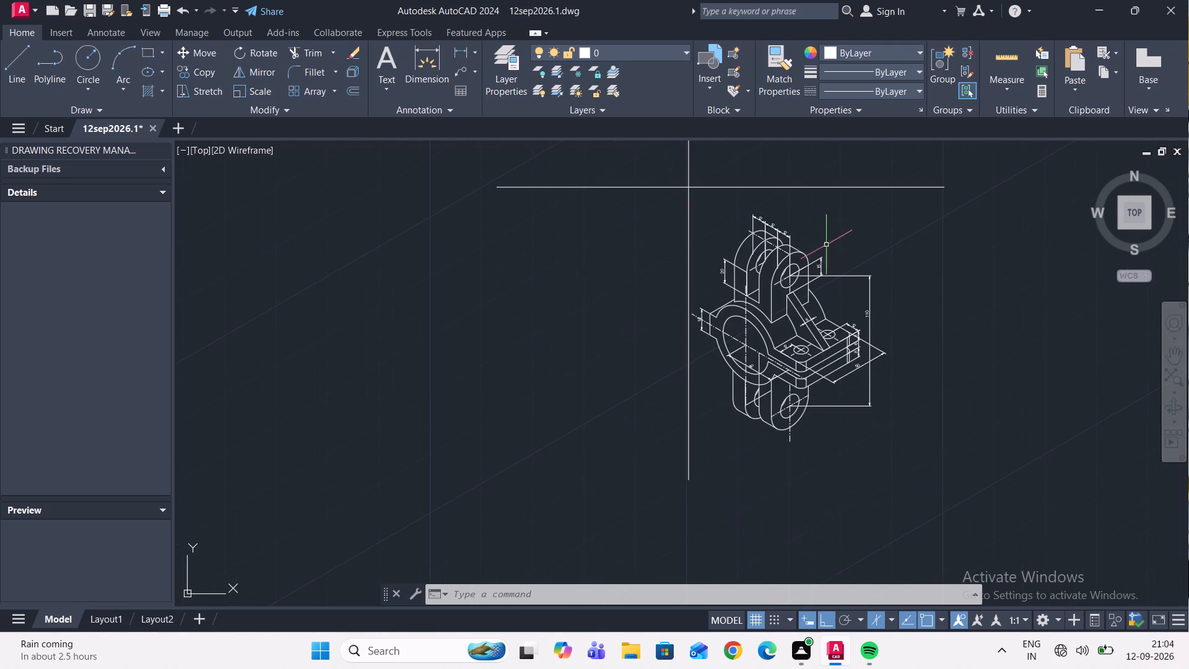
{"action": "middle_click_drag", "start_coordinate": [841, 227], "coordinate": [685, 267]}
{"action": "scroll", "coordinate": [671, 265], "scroll_direction": "up", "scroll_amount": 2}
{"action": "scroll", "coordinate": [673, 263], "scroll_direction": "down", "scroll_amount": 2}
{"action": "scroll", "coordinate": [597, 282], "scroll_direction": "up", "scroll_amount": 2}
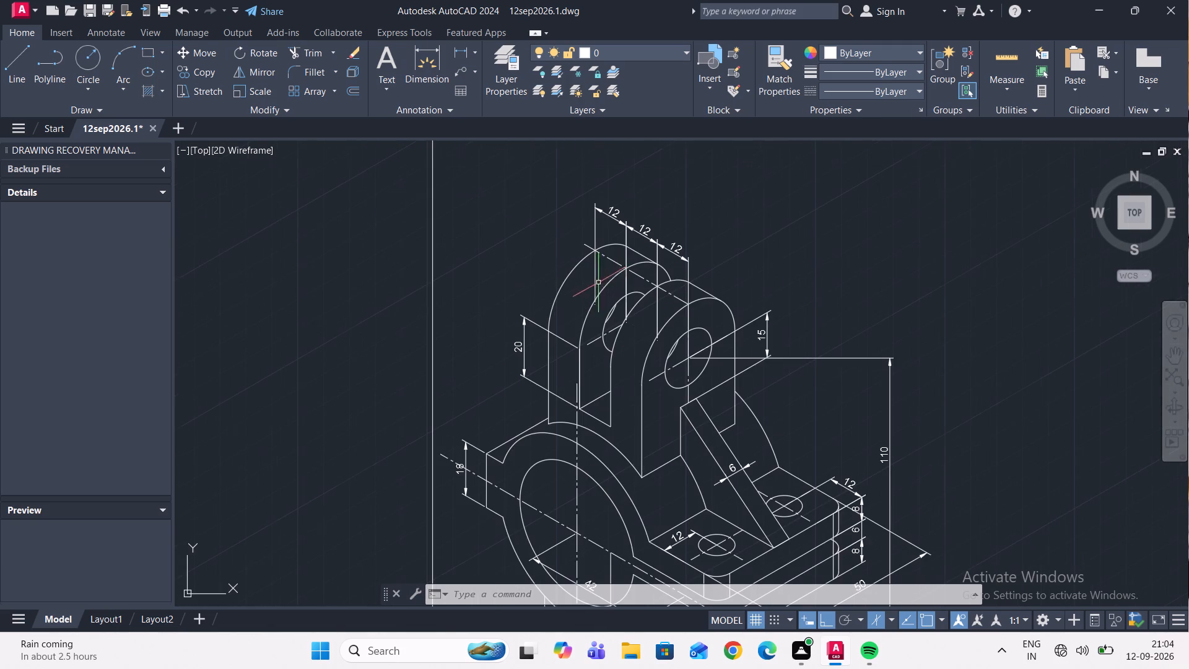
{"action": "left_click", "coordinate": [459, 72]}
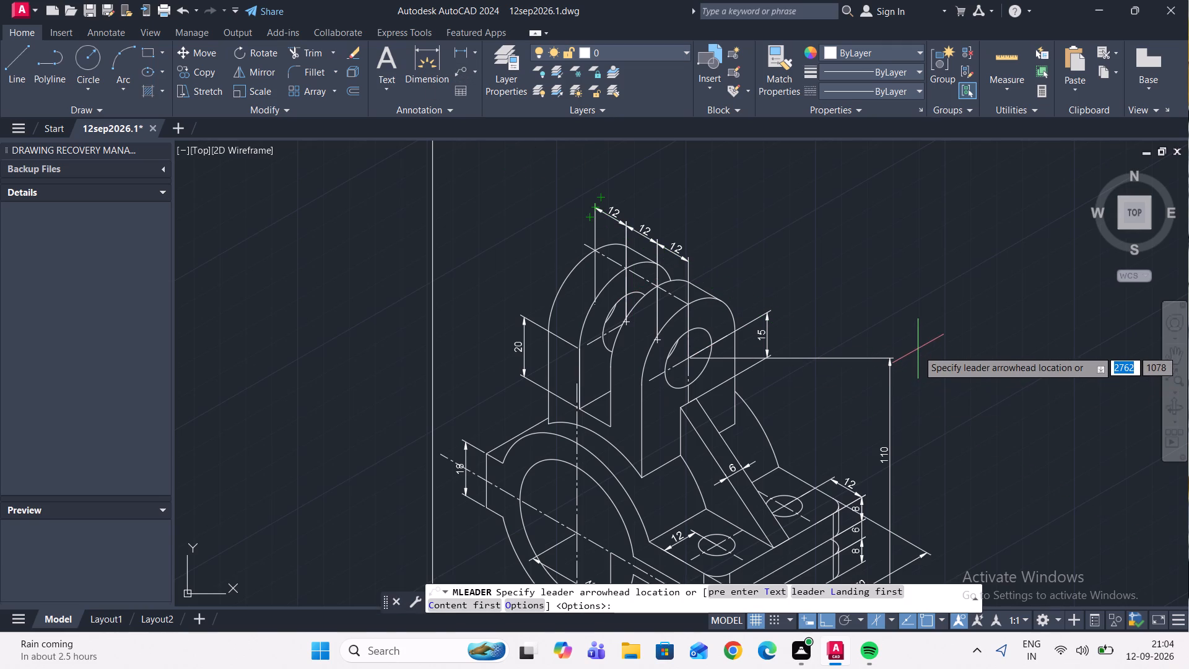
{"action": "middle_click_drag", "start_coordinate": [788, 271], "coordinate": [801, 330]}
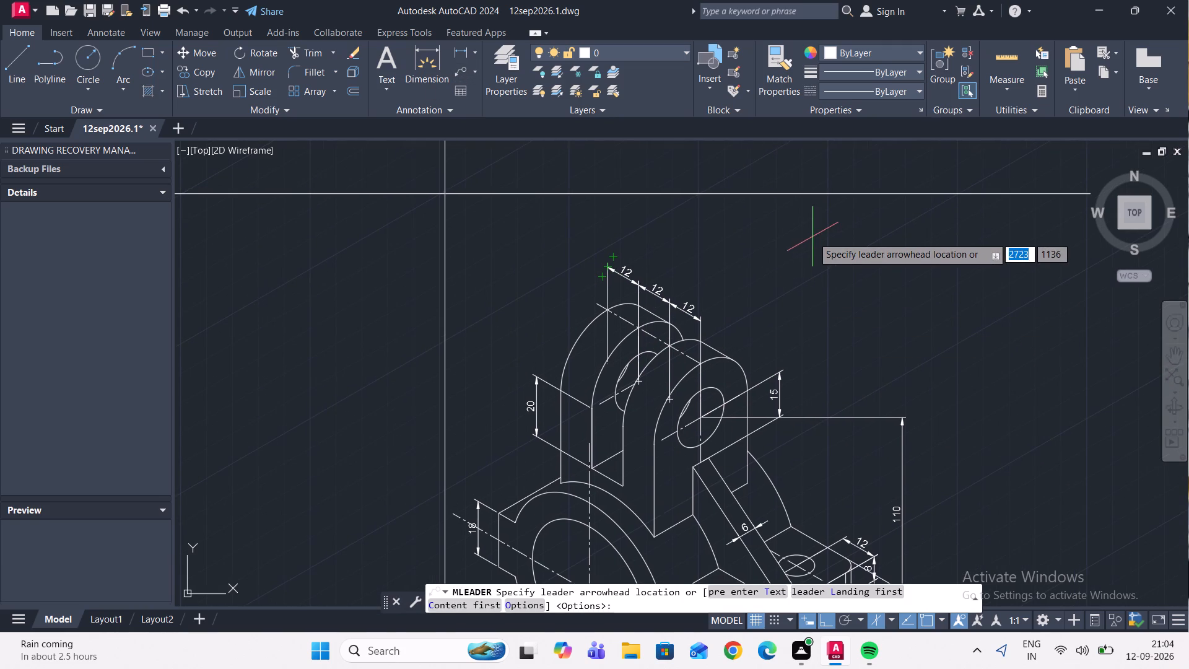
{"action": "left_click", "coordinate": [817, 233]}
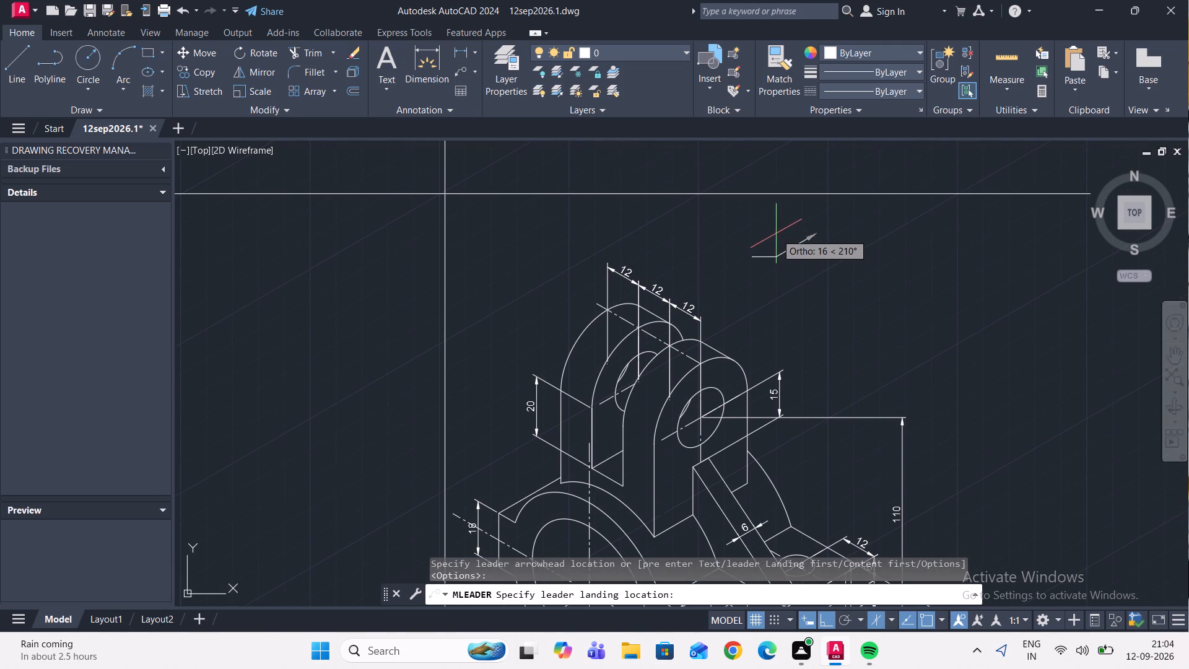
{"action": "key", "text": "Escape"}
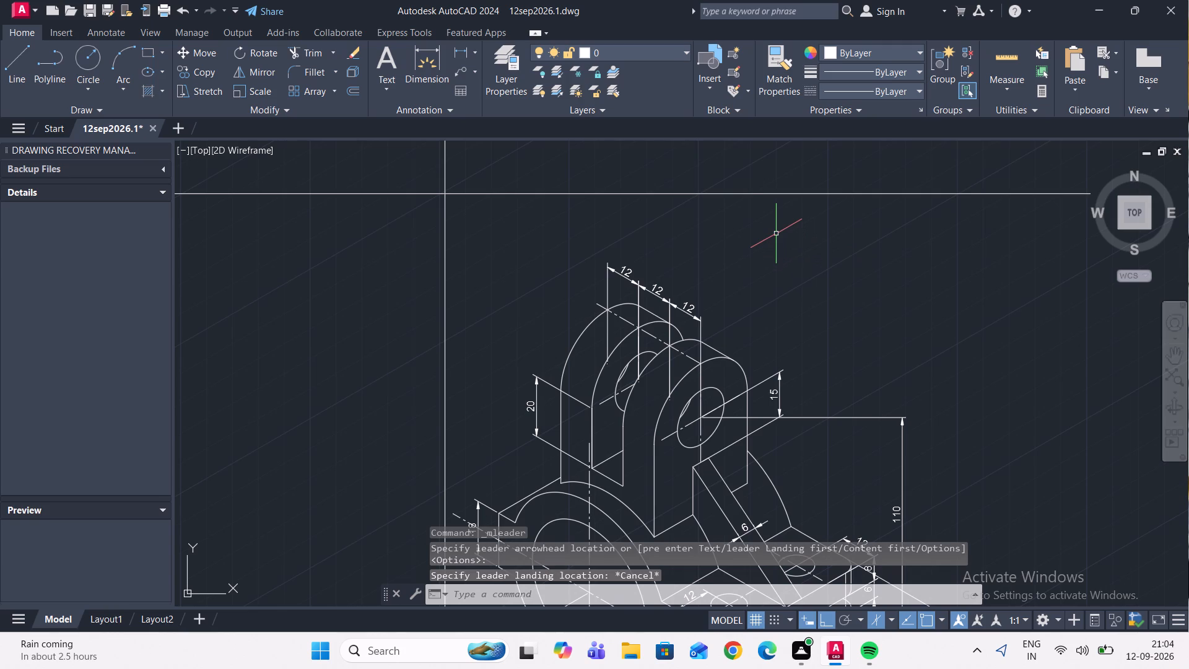
Add an R18 multileader to the rounded top of the front upper fork lug, with ortho off for an angled leader.
{"action": "left_click", "coordinate": [464, 70]}
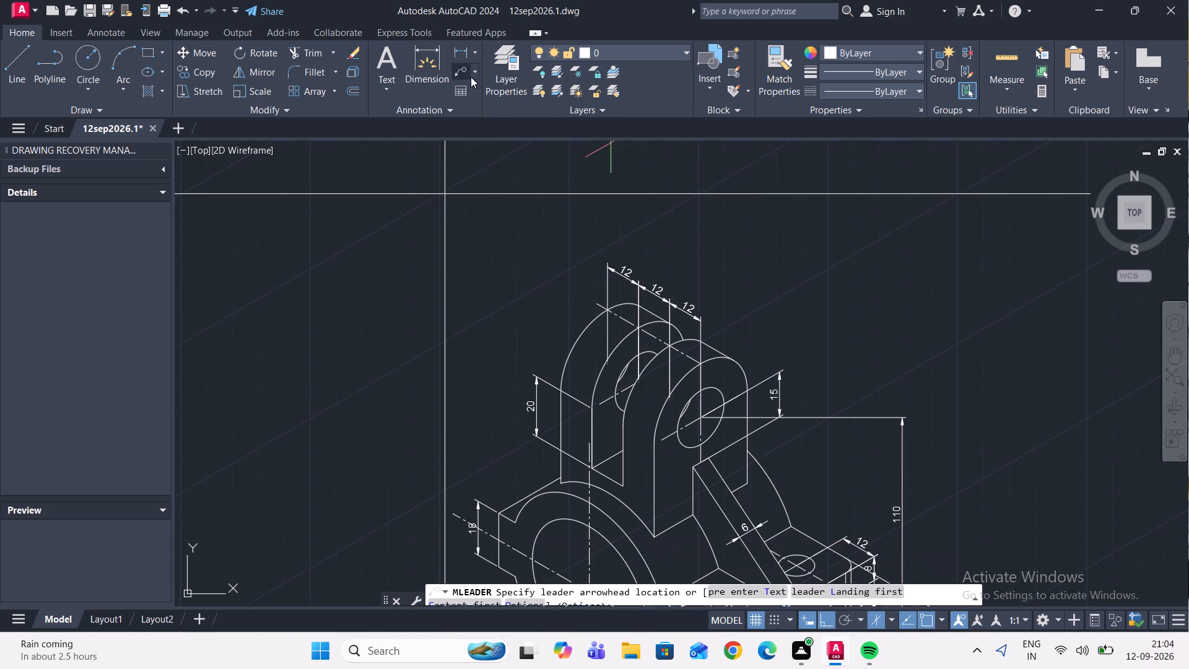
{"action": "scroll", "coordinate": [715, 365], "scroll_direction": "up", "scroll_amount": 1}
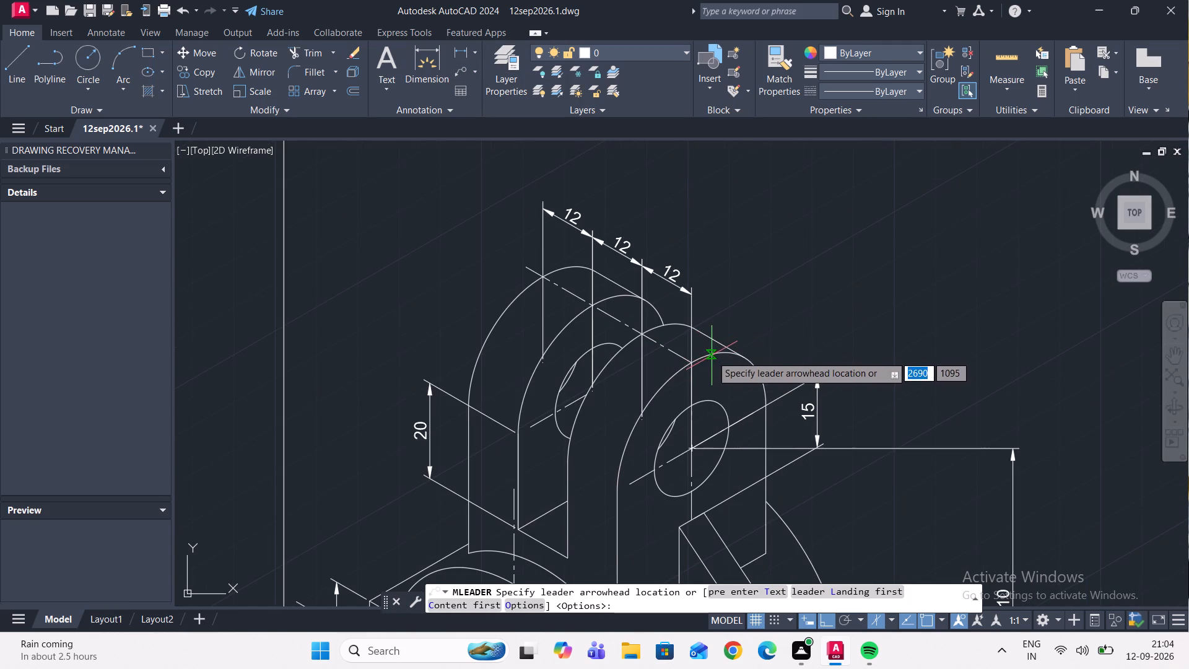
{"action": "left_click", "coordinate": [712, 356]}
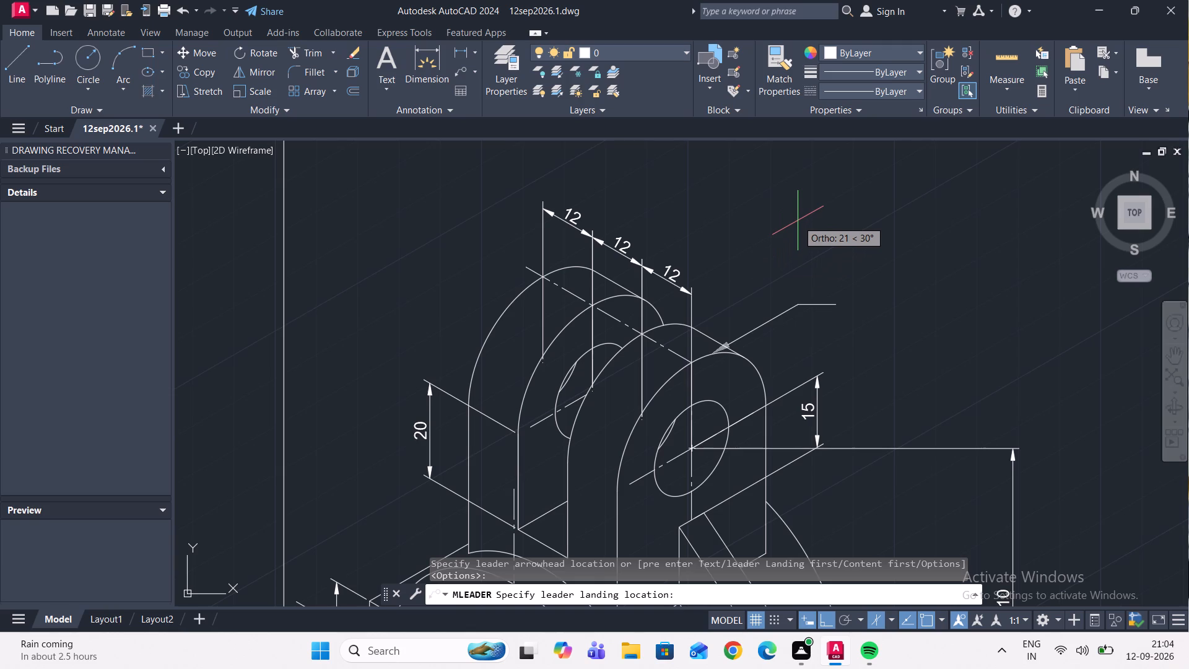
{"action": "key", "text": "F5"}
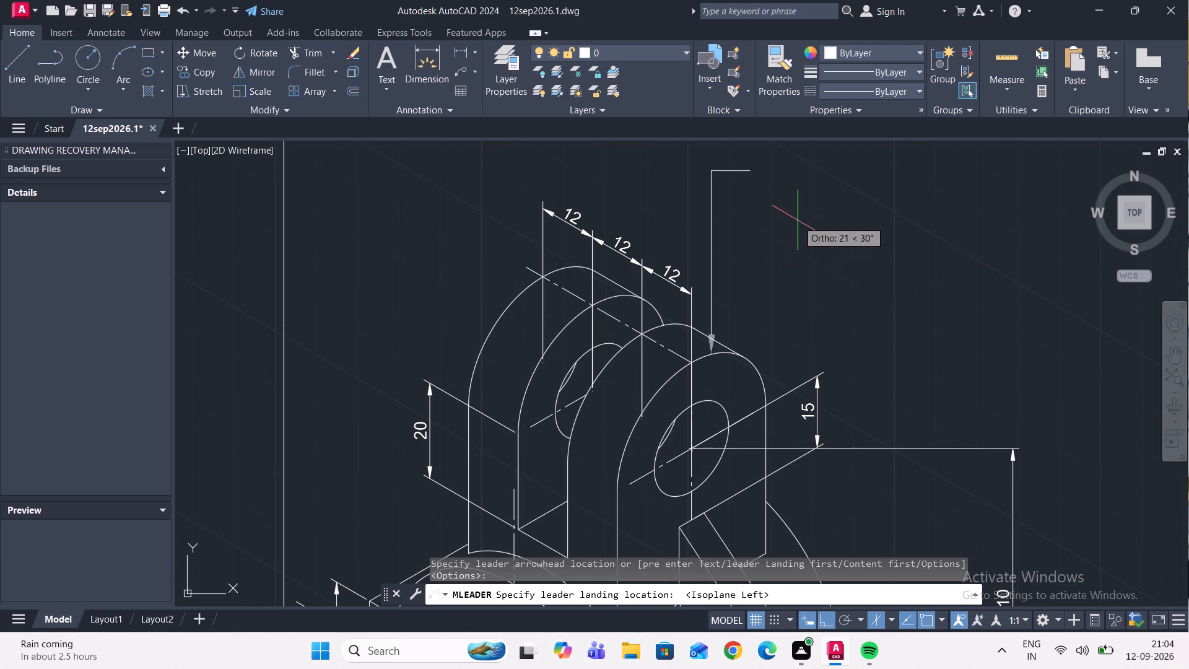
{"action": "key", "text": "F8"}
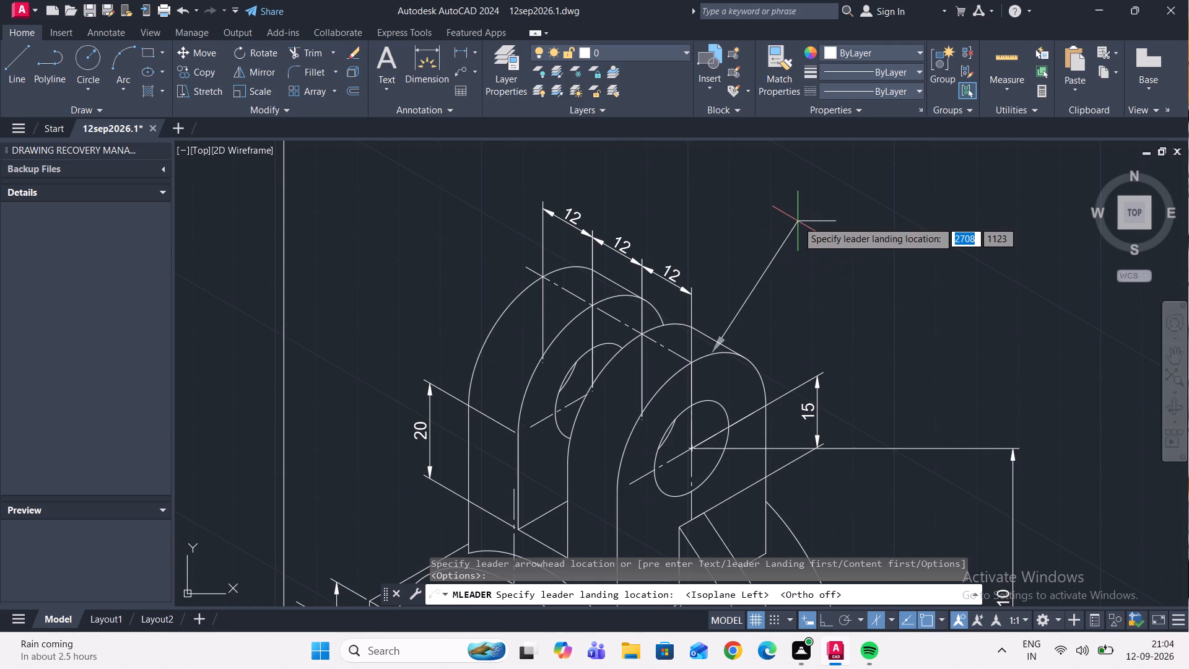
{"action": "scroll", "coordinate": [778, 286], "scroll_direction": "up", "scroll_amount": 1}
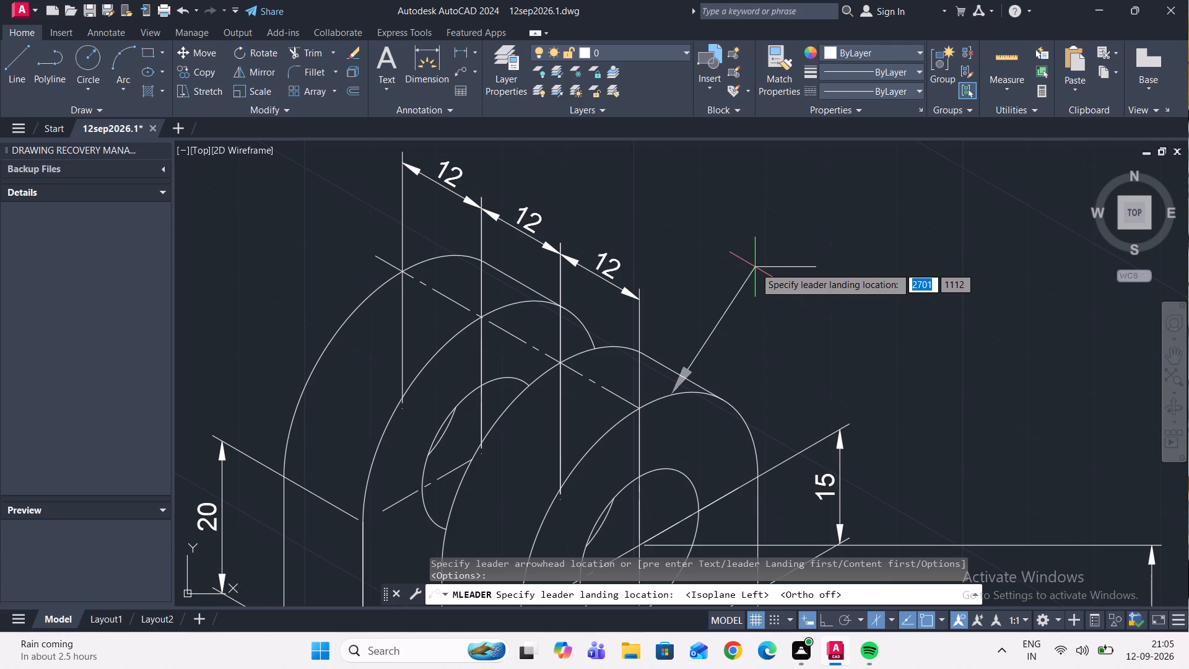
{"action": "left_click", "coordinate": [752, 261]}
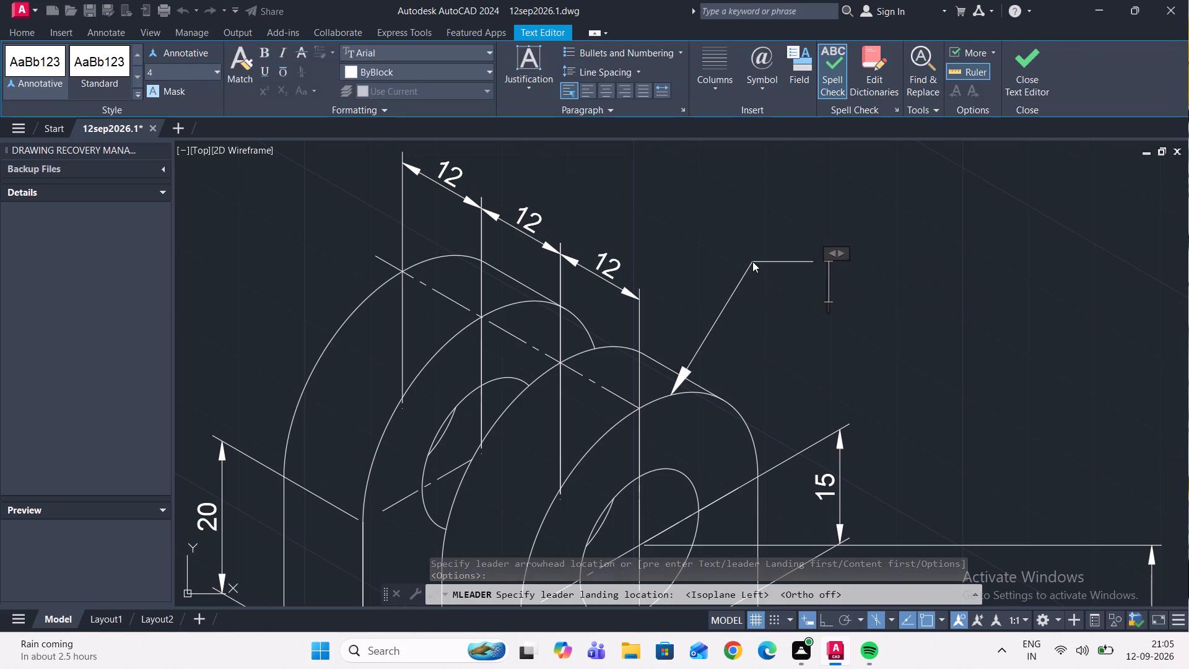
{"action": "key", "text": "r"}
{"action": "key", "text": "BackSpace"}
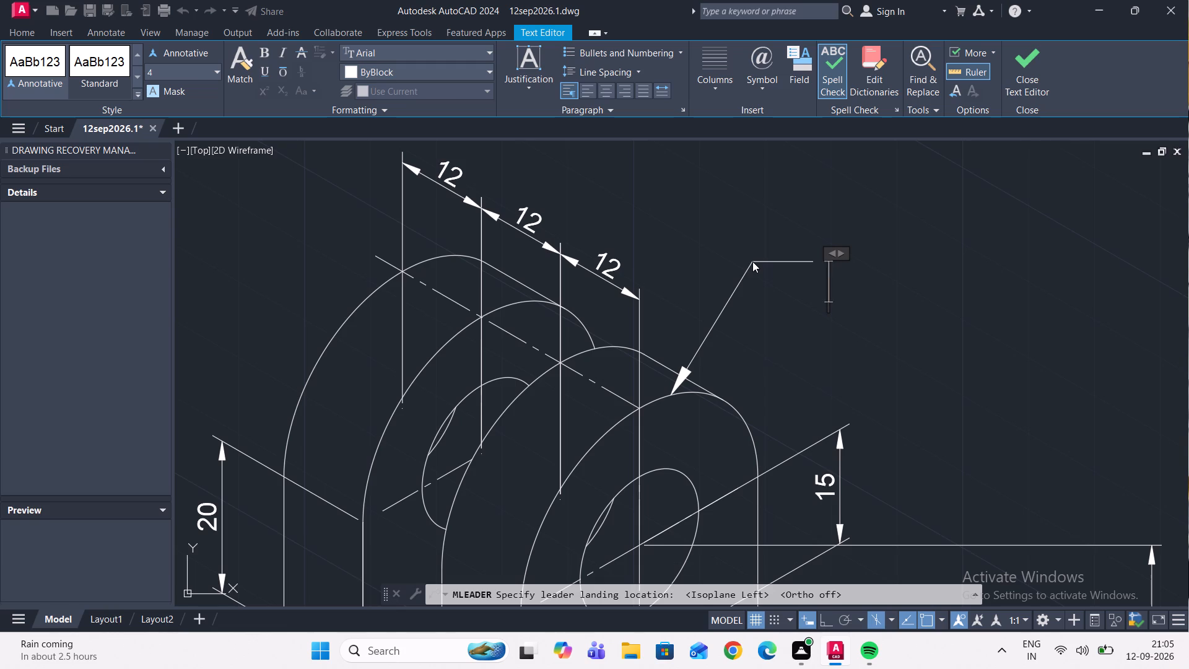
{"action": "key", "text": "r"}
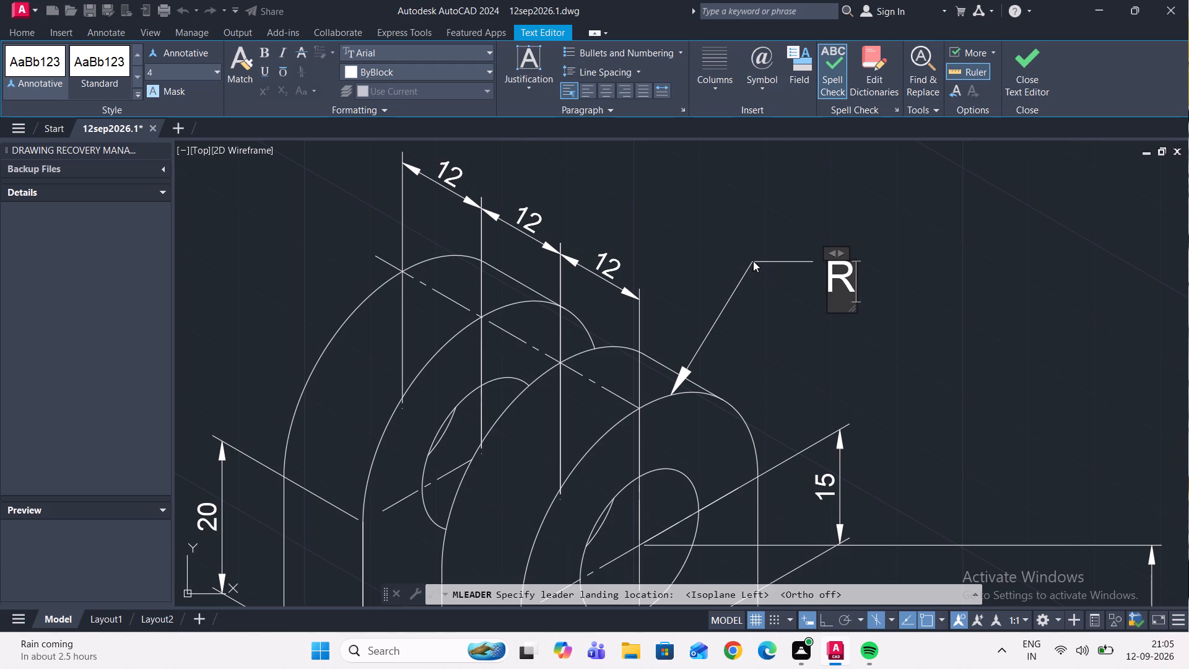
{"action": "type", "text": "18"}
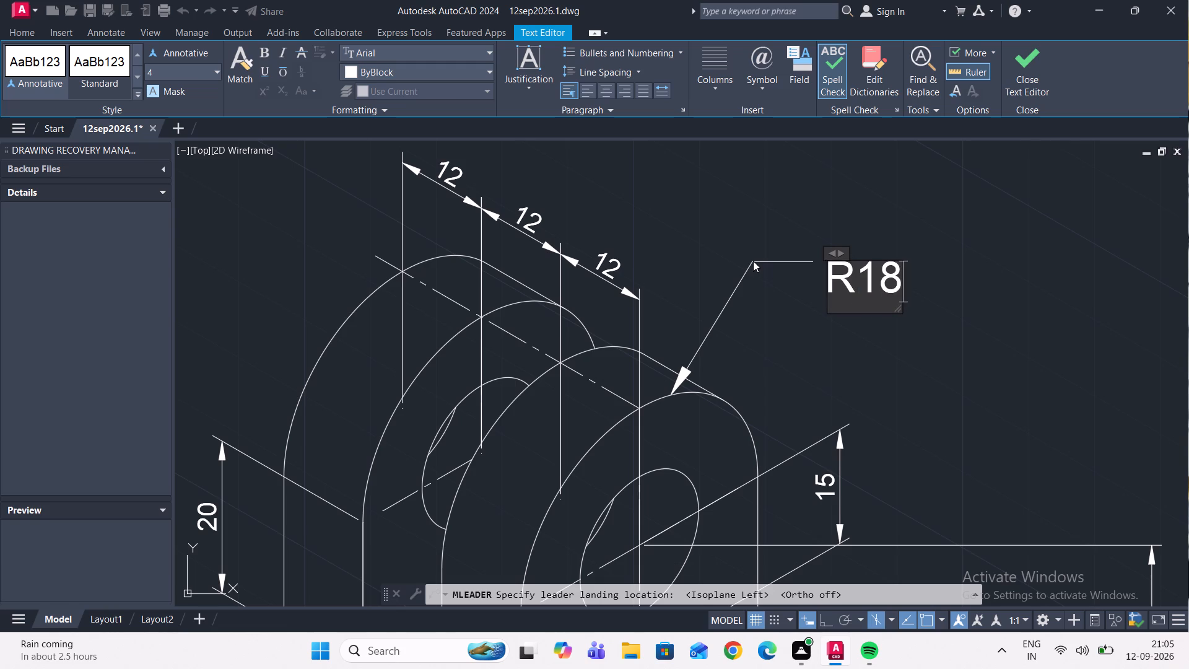
{"action": "left_click", "coordinate": [791, 291]}
Add a multileader reading "Ø18 4holes" to the front upper lug's hole, placing its text just below the R18 note.
{"action": "scroll", "coordinate": [814, 275], "scroll_direction": "down", "scroll_amount": 3}
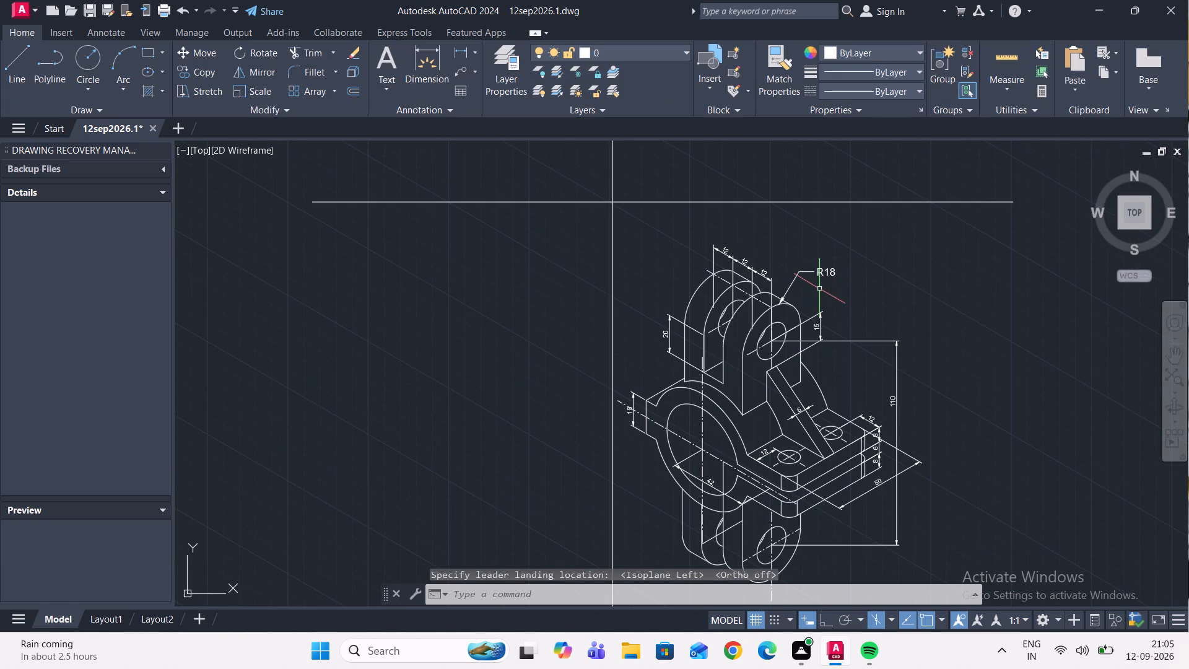
{"action": "middle_click_drag", "start_coordinate": [816, 318], "coordinate": [817, 318]}
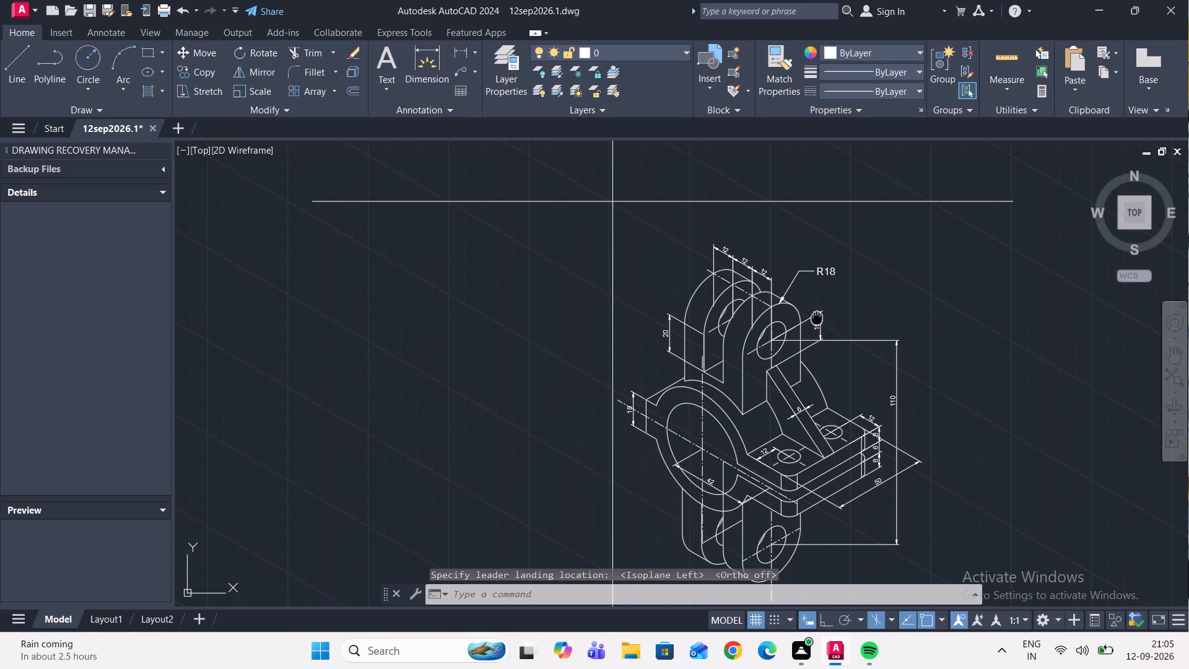
{"action": "middle_click_drag", "start_coordinate": [817, 318], "coordinate": [825, 271]}
{"action": "scroll", "coordinate": [825, 271], "scroll_direction": "up", "scroll_amount": 2}
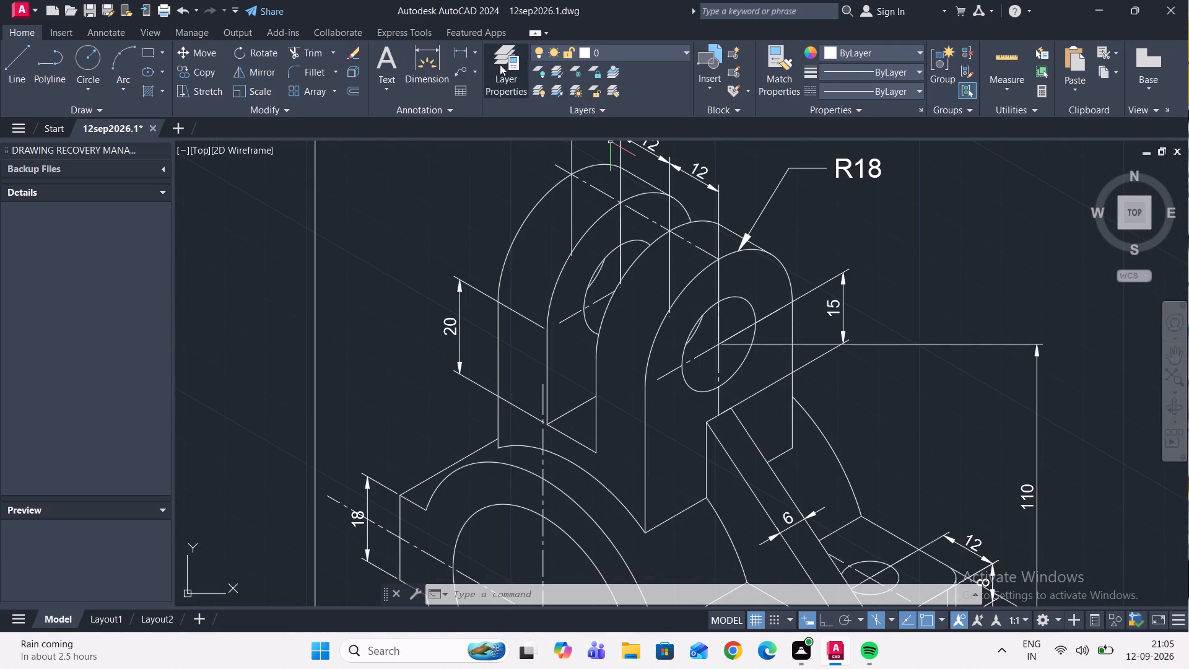
{"action": "left_click", "coordinate": [459, 70]}
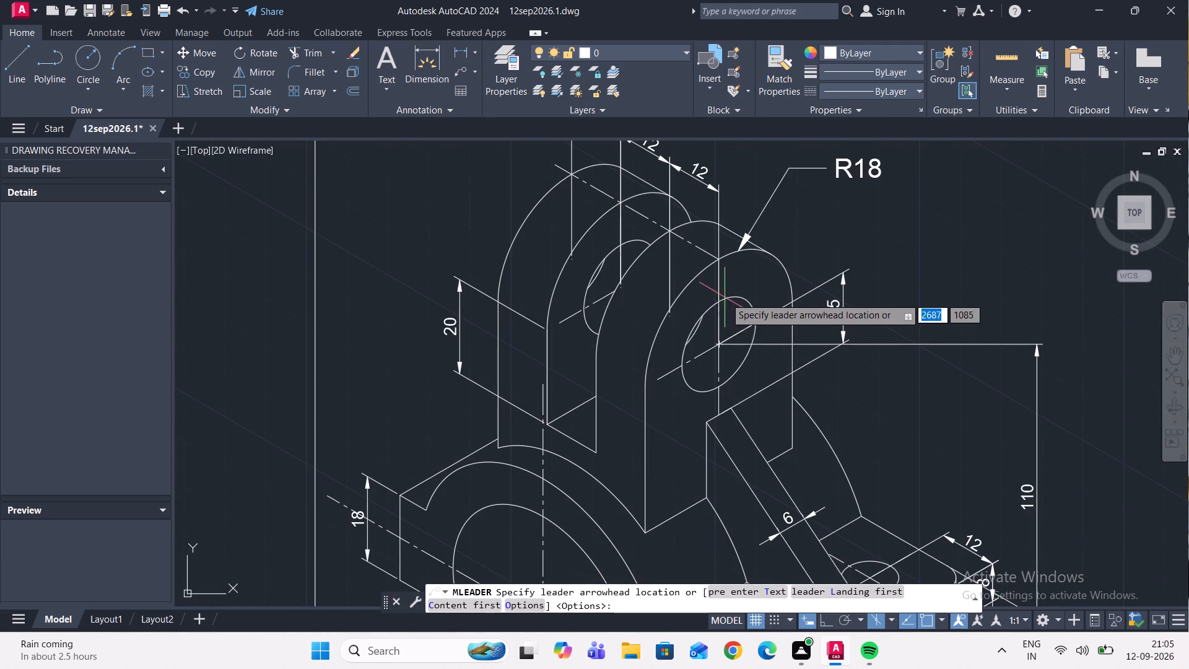
{"action": "left_click", "coordinate": [754, 302]}
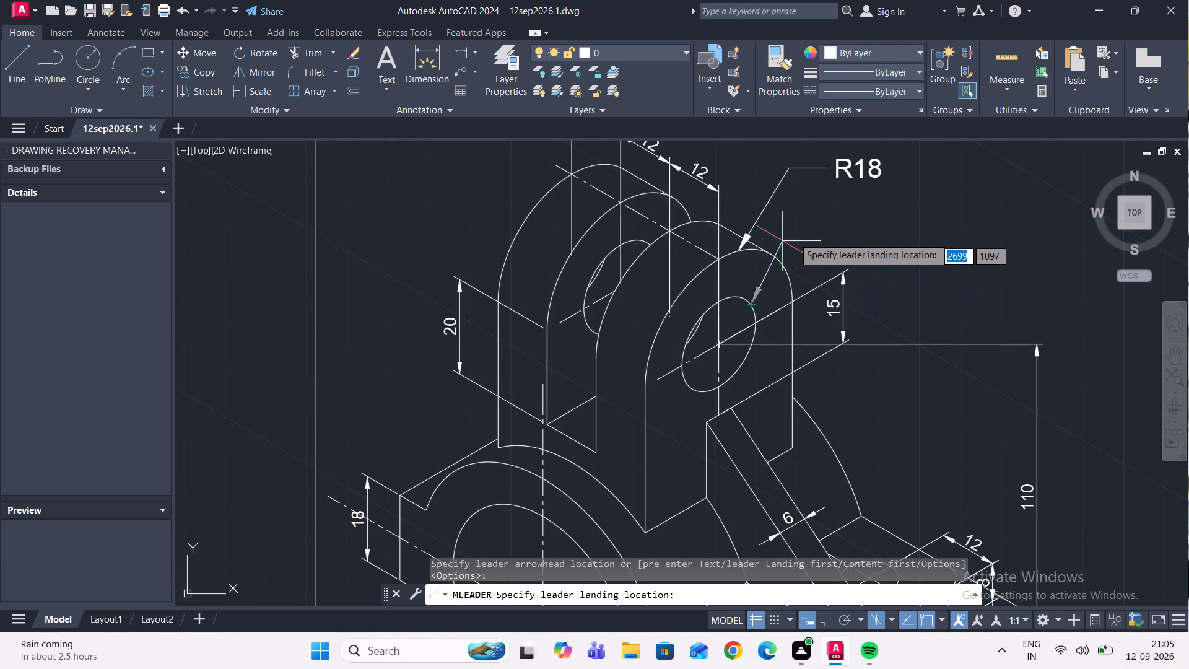
{"action": "left_click", "coordinate": [827, 208]}
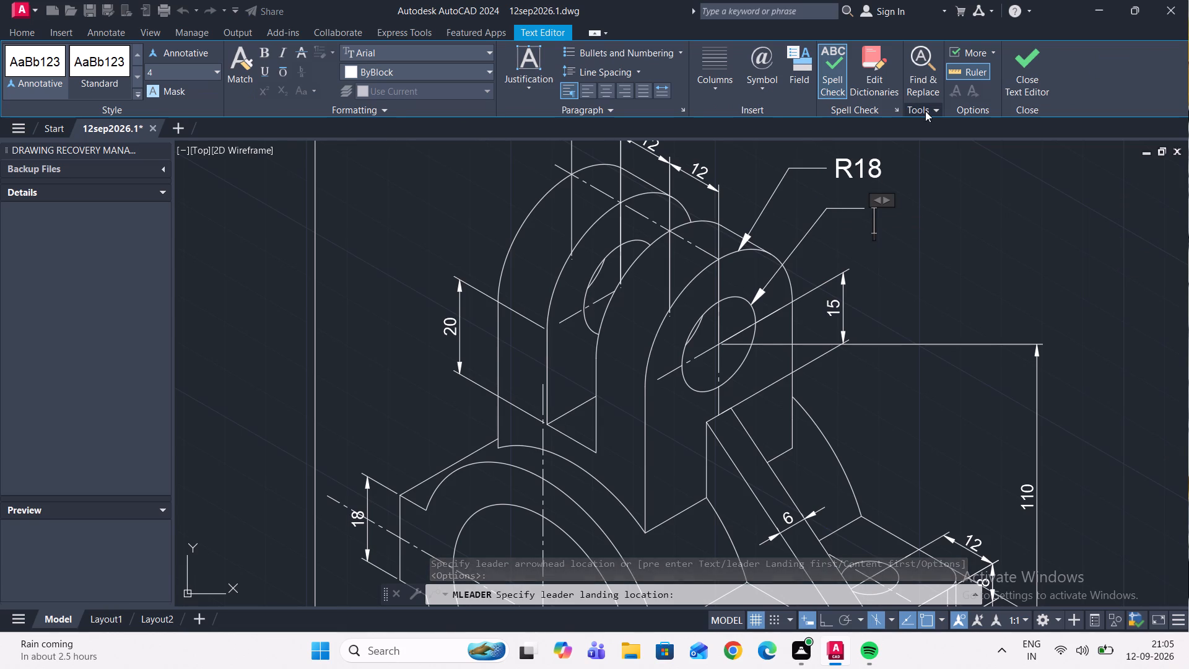
{"action": "left_click", "coordinate": [762, 87]}
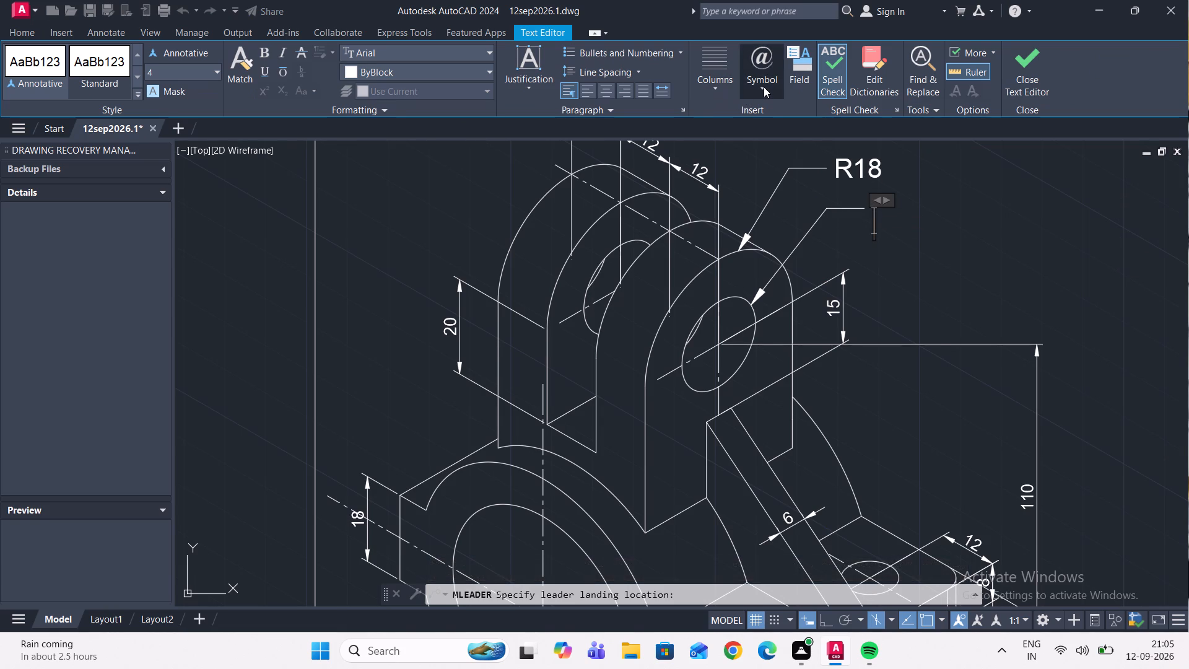
{"action": "left_click", "coordinate": [799, 146]}
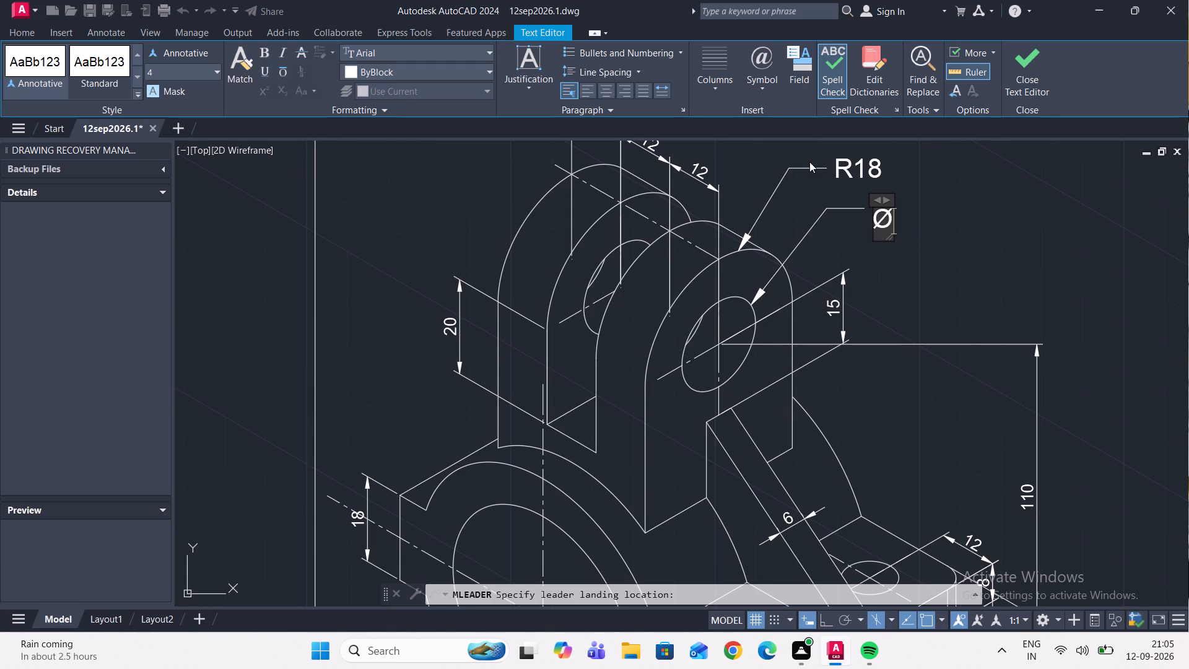
{"action": "key", "text": "1"}
{"action": "key", "text": "8"}
{"action": "key", "text": "space"}
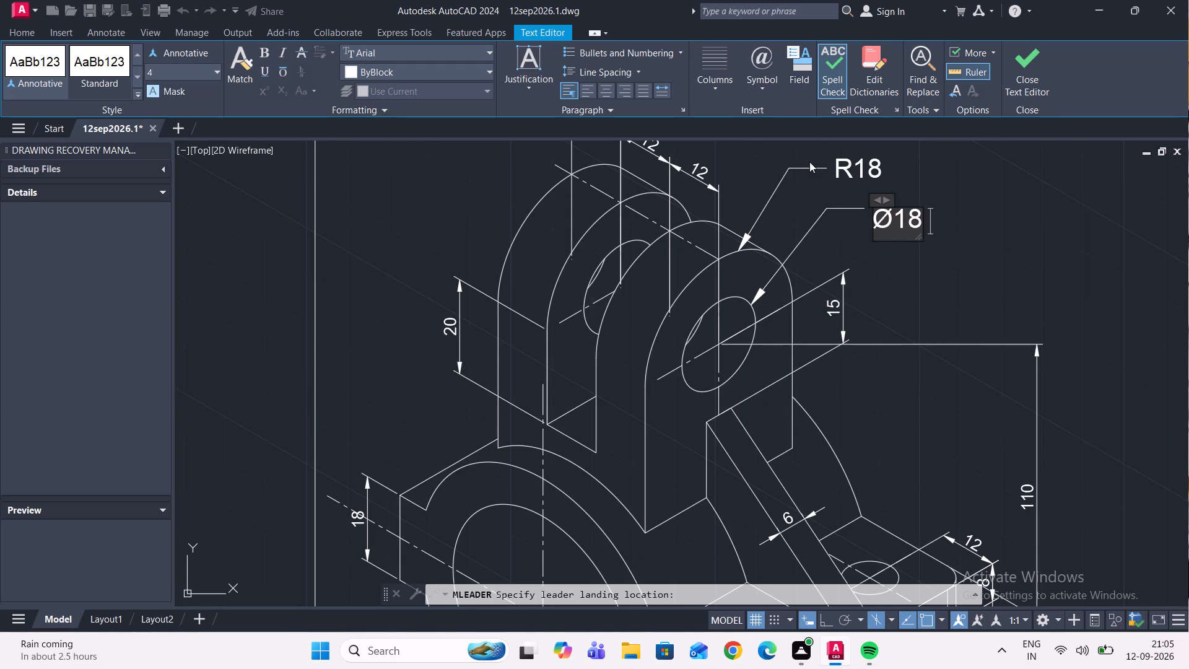
{"action": "key", "text": "4"}
{"action": "key", "text": "h"}
{"action": "type", "text": "oles"}
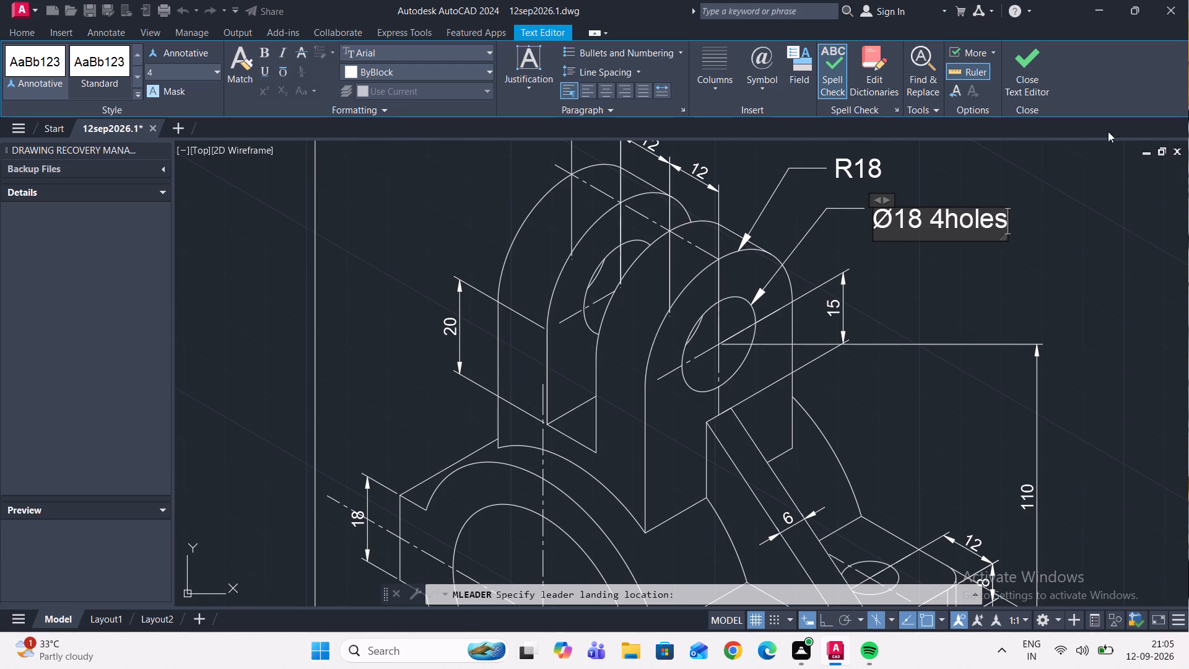
{"action": "left_click", "coordinate": [1052, 260]}
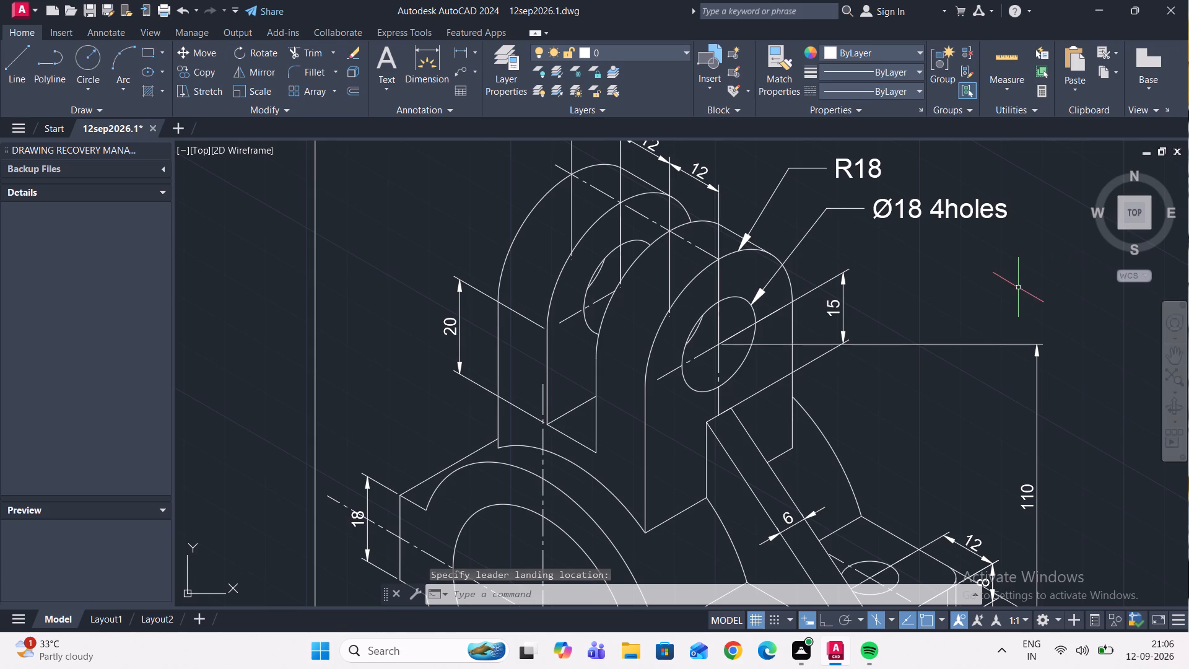
Add a multileader reading "Ø10 2holes" to the rear hole on the base plate's top face, with its text above the plate.
{"action": "middle_click_drag", "start_coordinate": [1017, 286], "coordinate": [937, 217]}
{"action": "scroll", "coordinate": [992, 269], "scroll_direction": "down", "scroll_amount": 1}
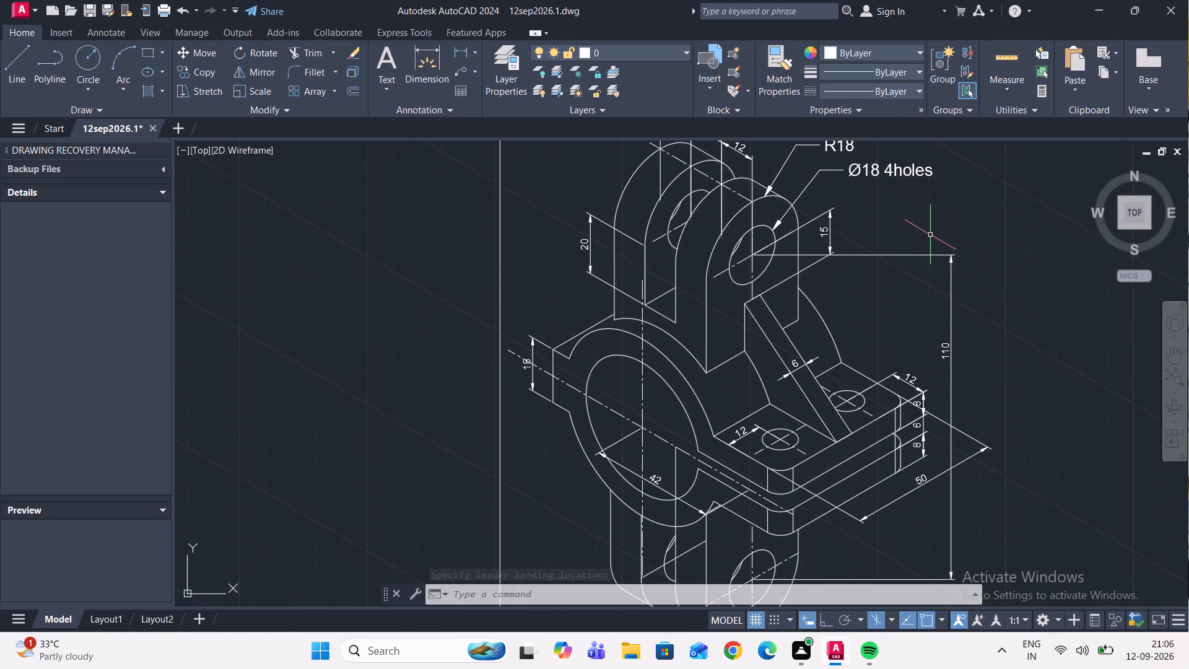
{"action": "scroll", "coordinate": [909, 234], "scroll_direction": "down", "scroll_amount": 1}
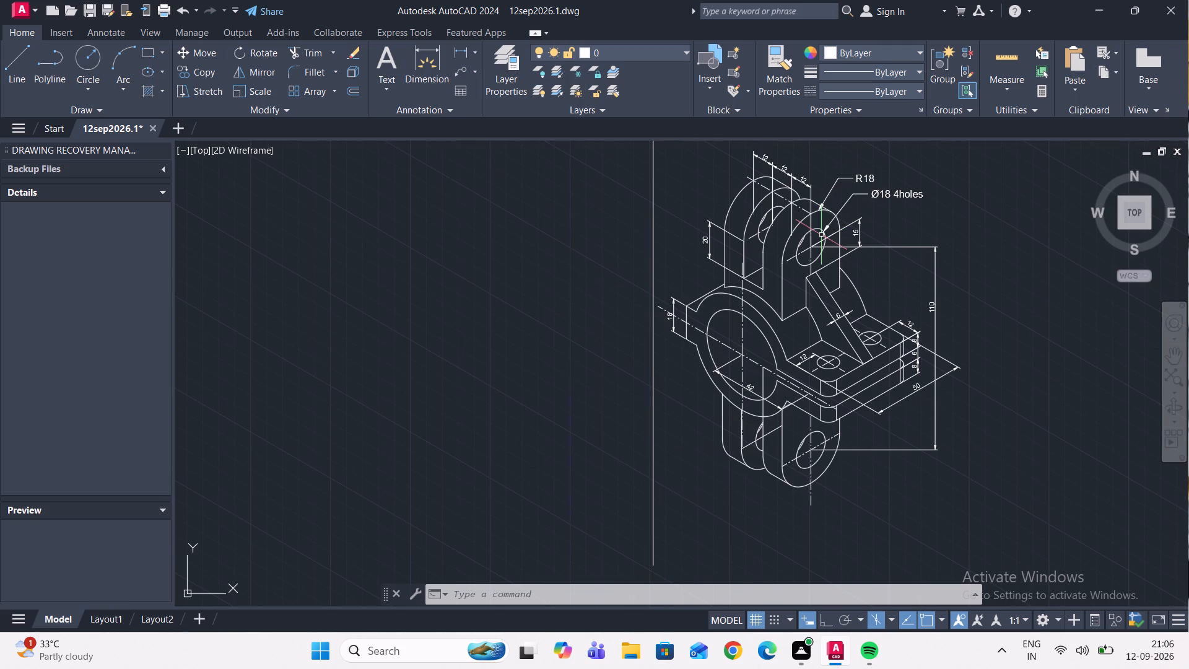
{"action": "scroll", "coordinate": [873, 330], "scroll_direction": "up", "scroll_amount": 1}
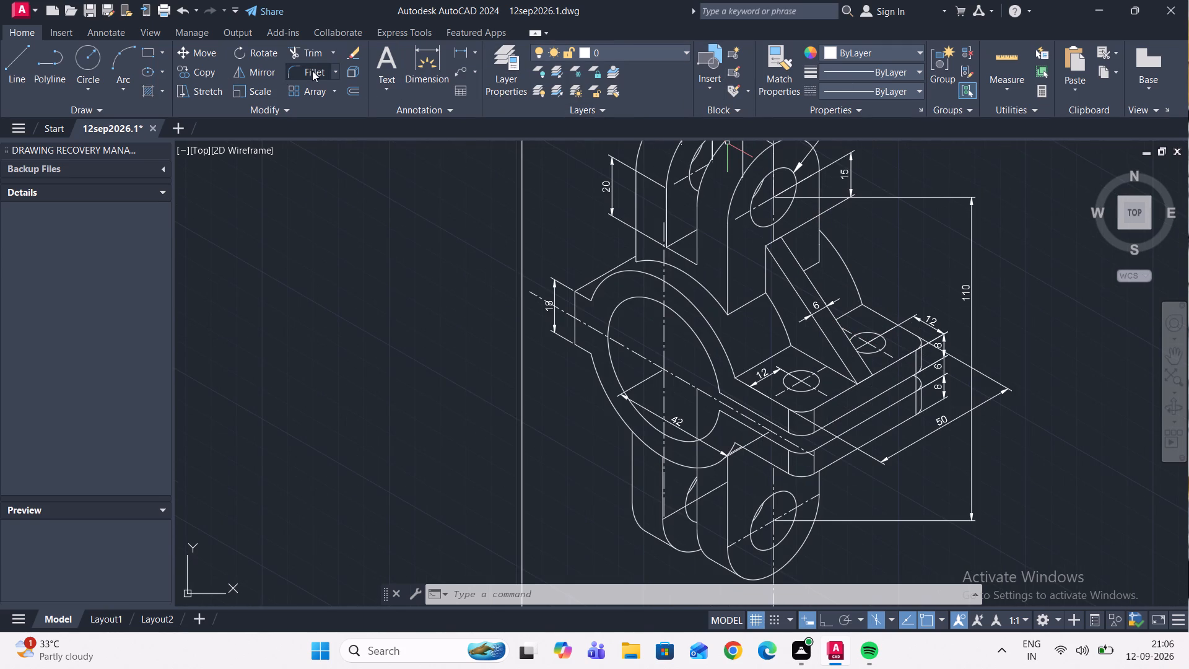
{"action": "left_click", "coordinate": [463, 74]}
{"action": "scroll", "coordinate": [871, 333], "scroll_direction": "up", "scroll_amount": 4}
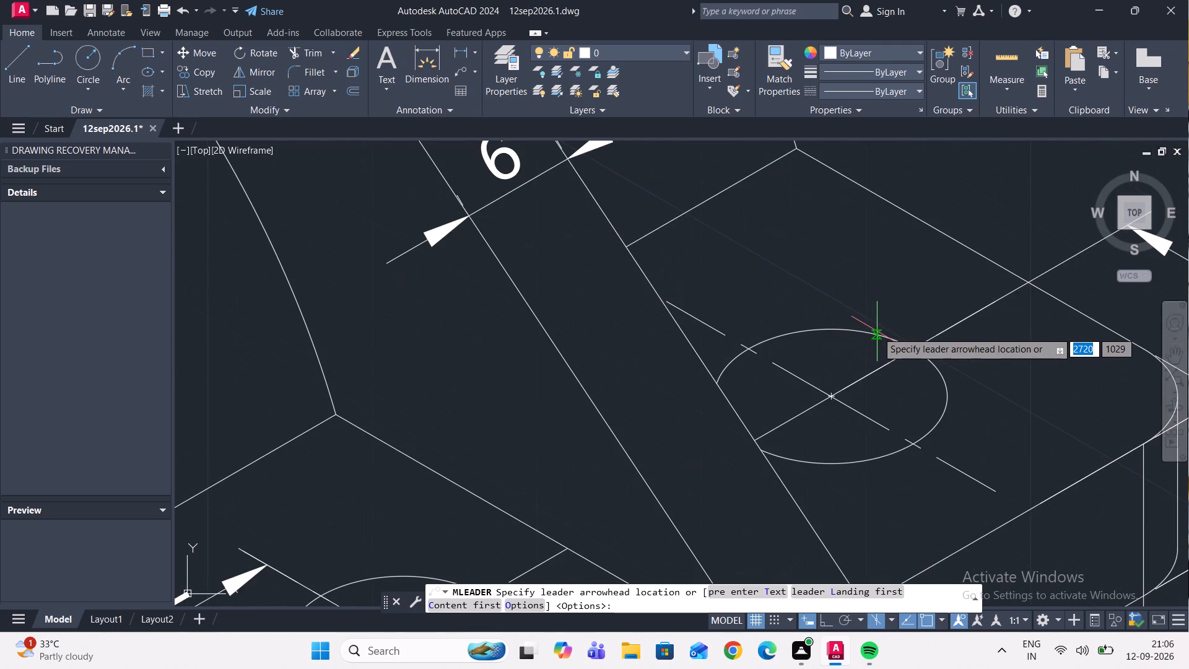
{"action": "left_click", "coordinate": [848, 329]}
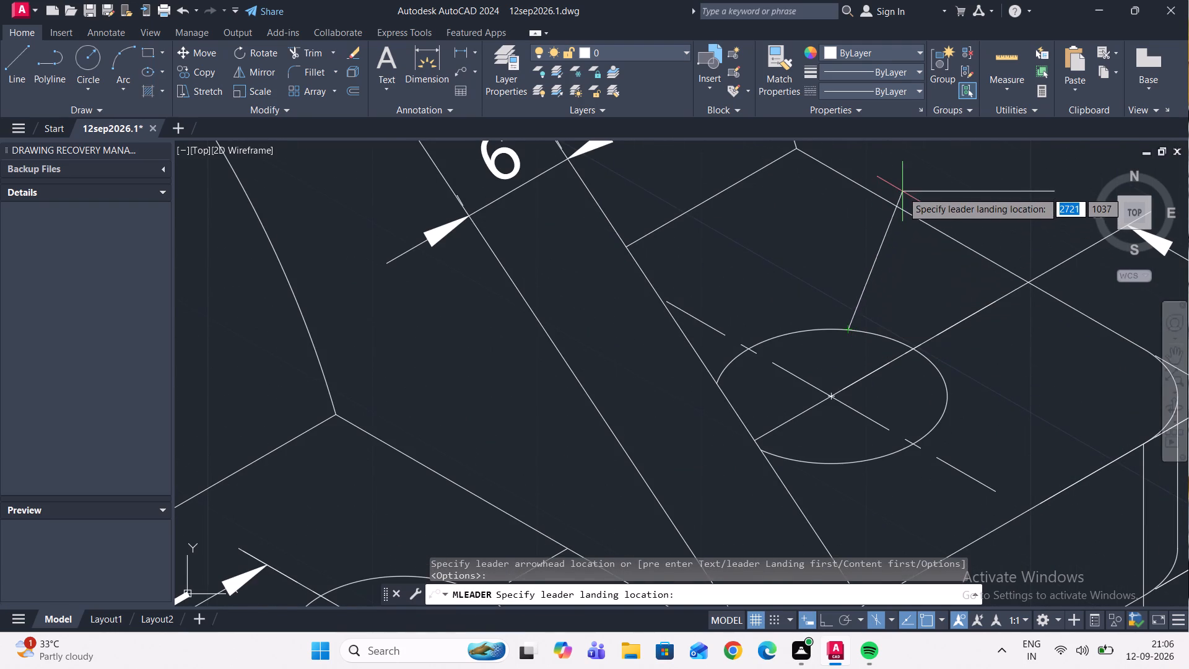
{"action": "scroll", "coordinate": [902, 191], "scroll_direction": "down", "scroll_amount": 4}
{"action": "middle_click_drag", "start_coordinate": [900, 199], "coordinate": [817, 369]}
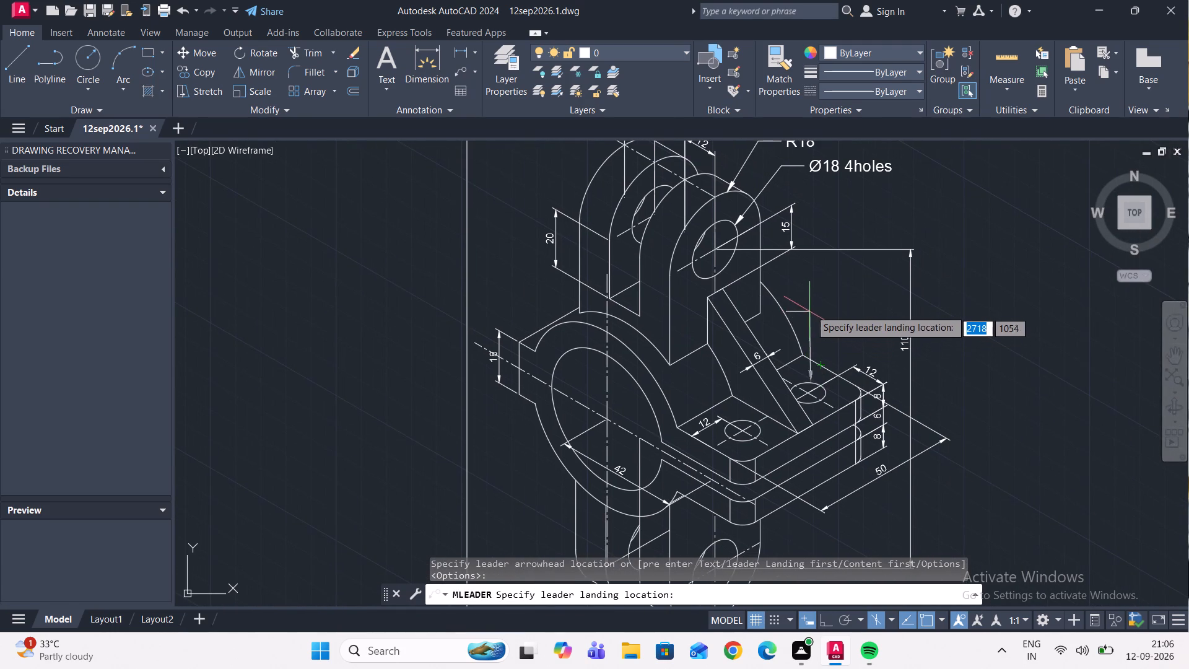
{"action": "scroll", "coordinate": [827, 301], "scroll_direction": "up", "scroll_amount": 3}
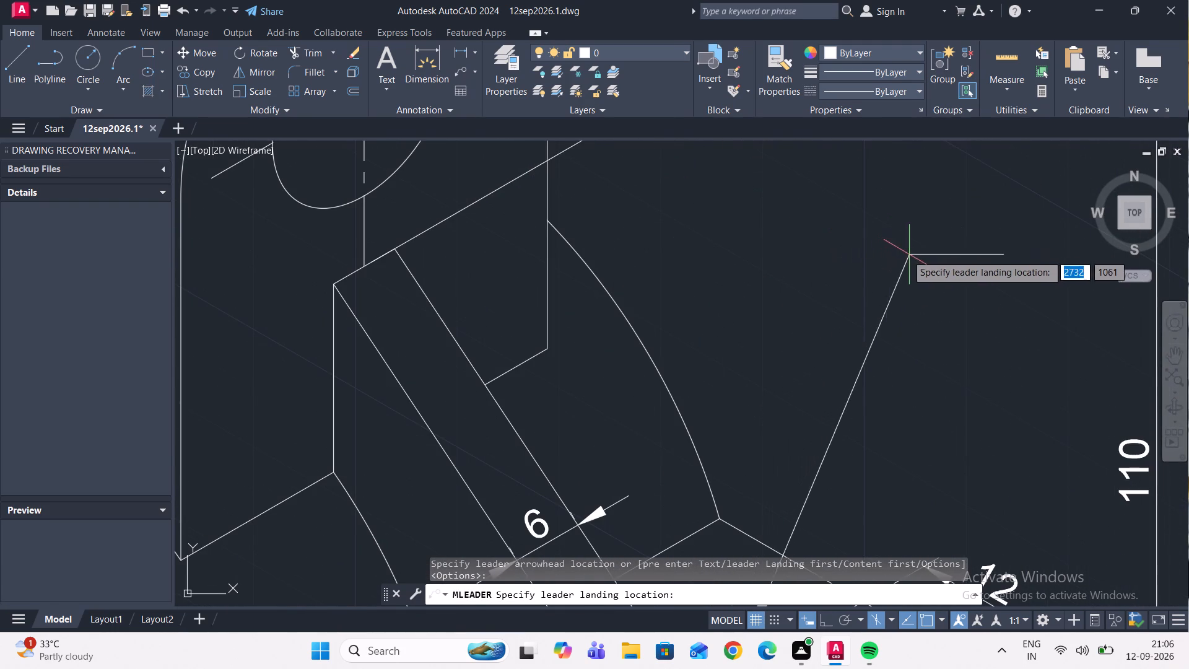
{"action": "scroll", "coordinate": [882, 214], "scroll_direction": "down", "scroll_amount": 1}
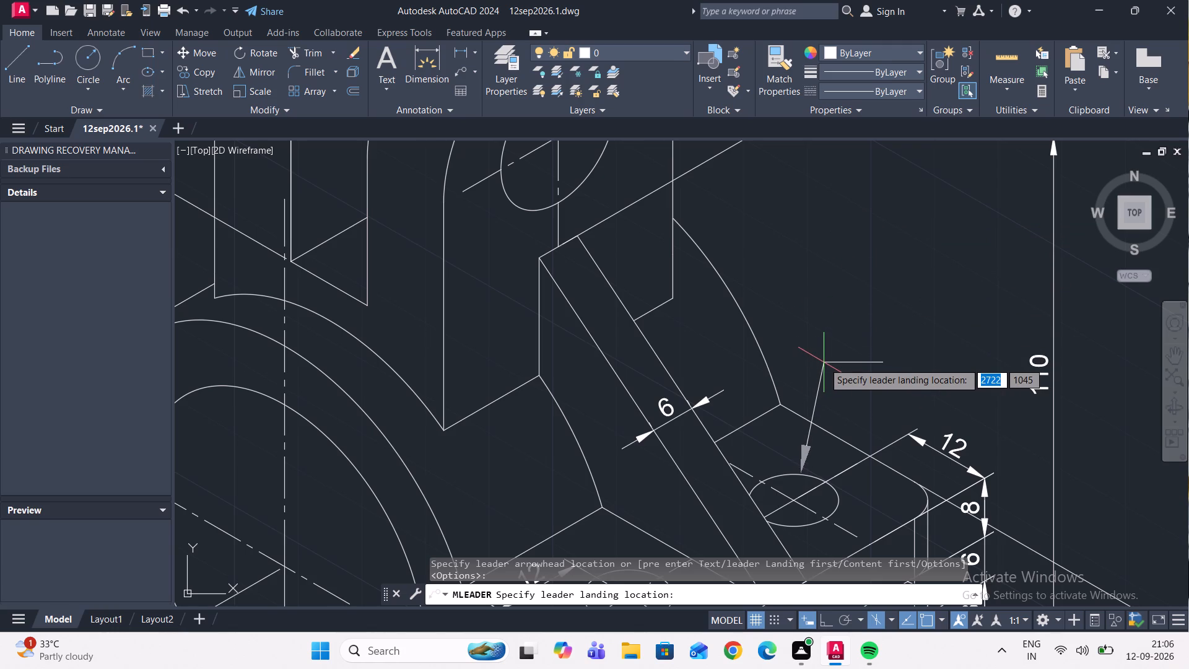
{"action": "left_click", "coordinate": [824, 362]}
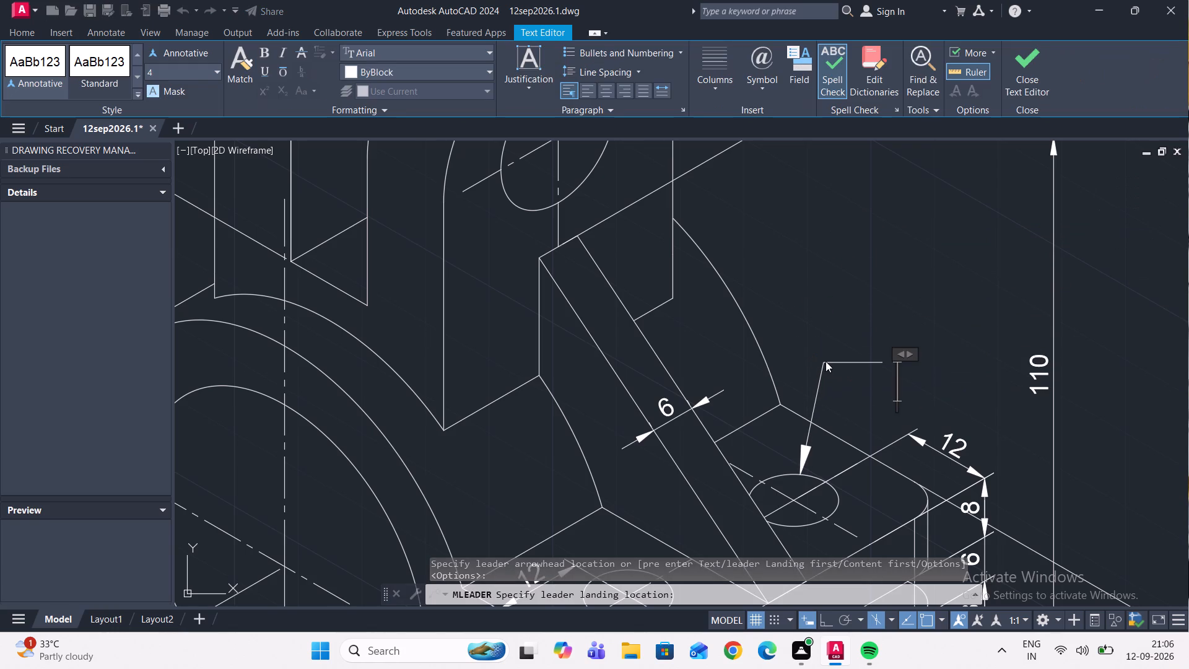
{"action": "left_click", "coordinate": [748, 87]}
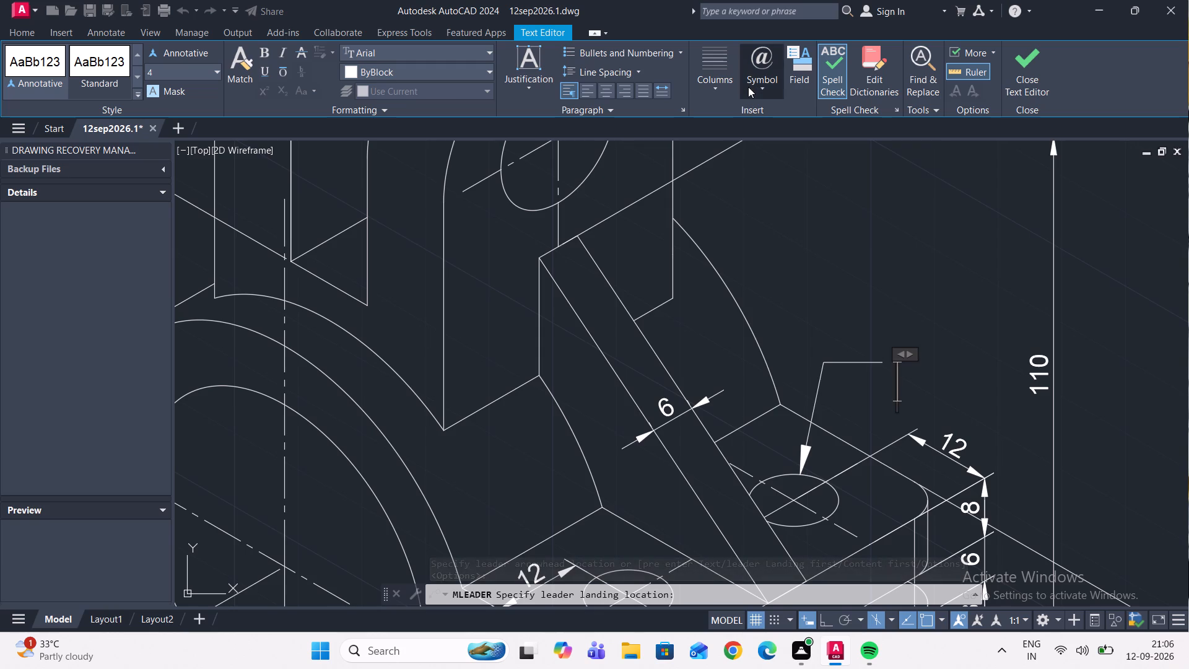
{"action": "left_click", "coordinate": [787, 151]}
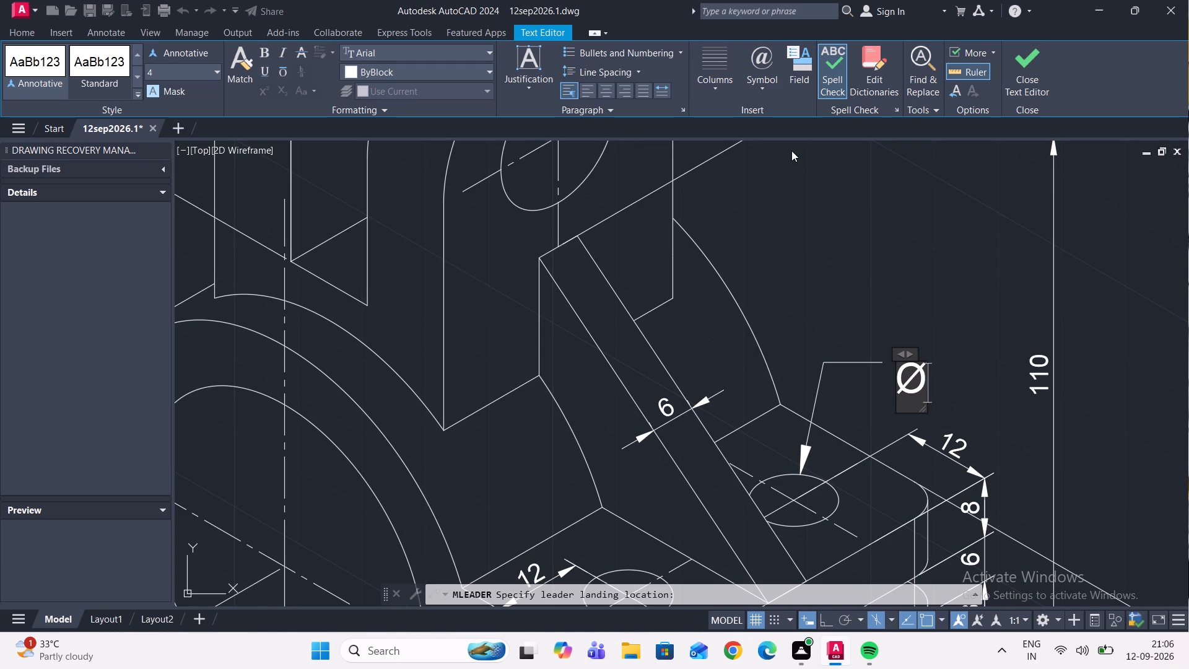
{"action": "key", "text": "1"}
{"action": "key", "text": "0"}
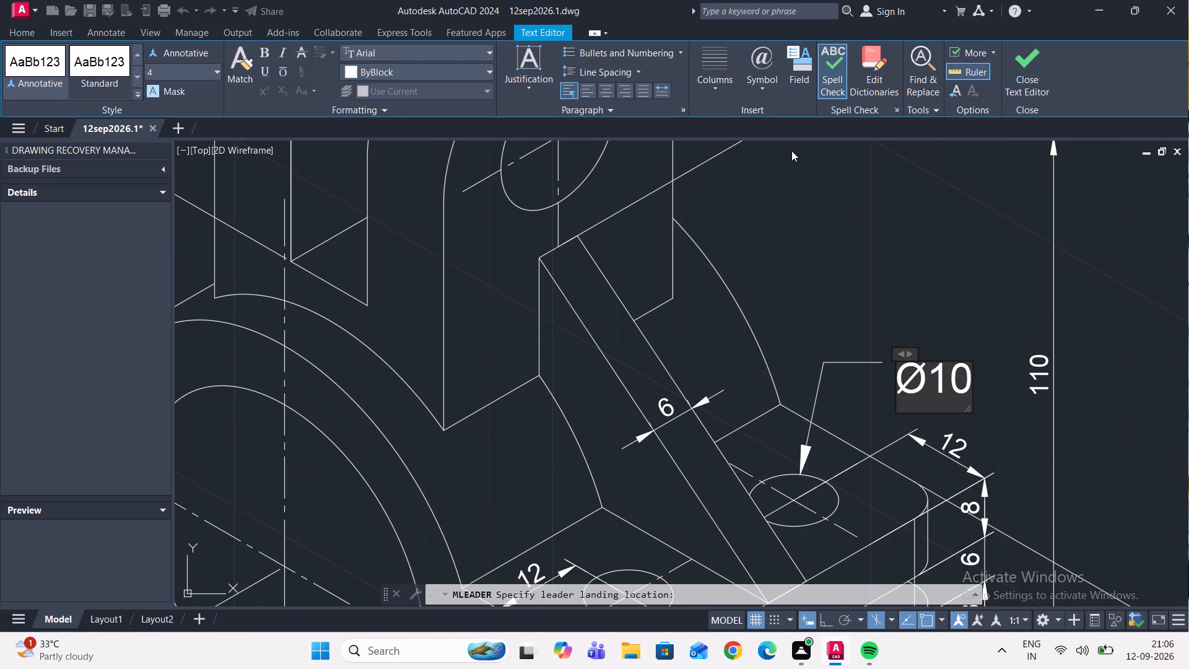
{"action": "key", "text": "space"}
{"action": "key", "text": "2"}
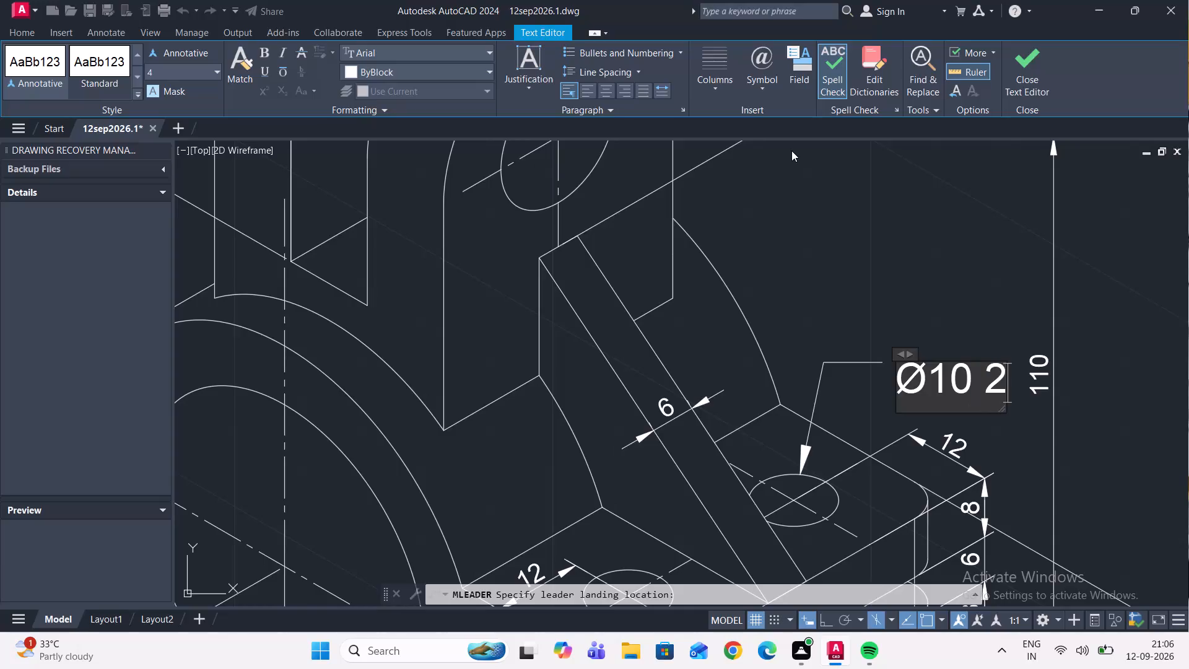
{"action": "type", "text": "holes"}
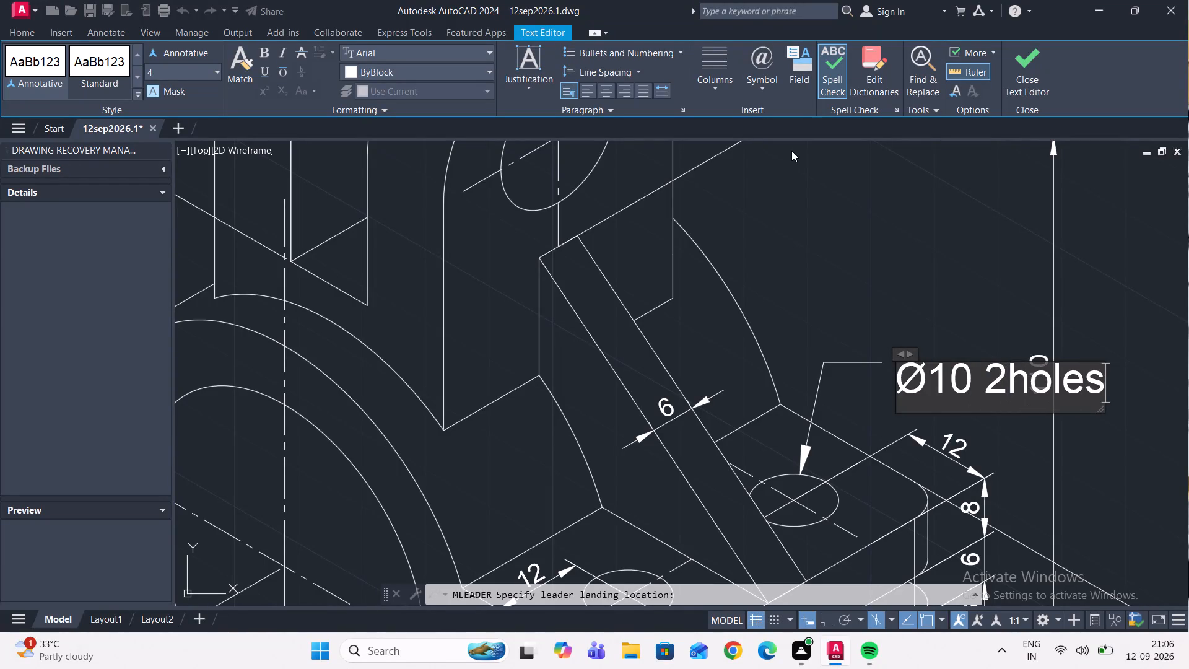
{"action": "key", "text": "Return"}
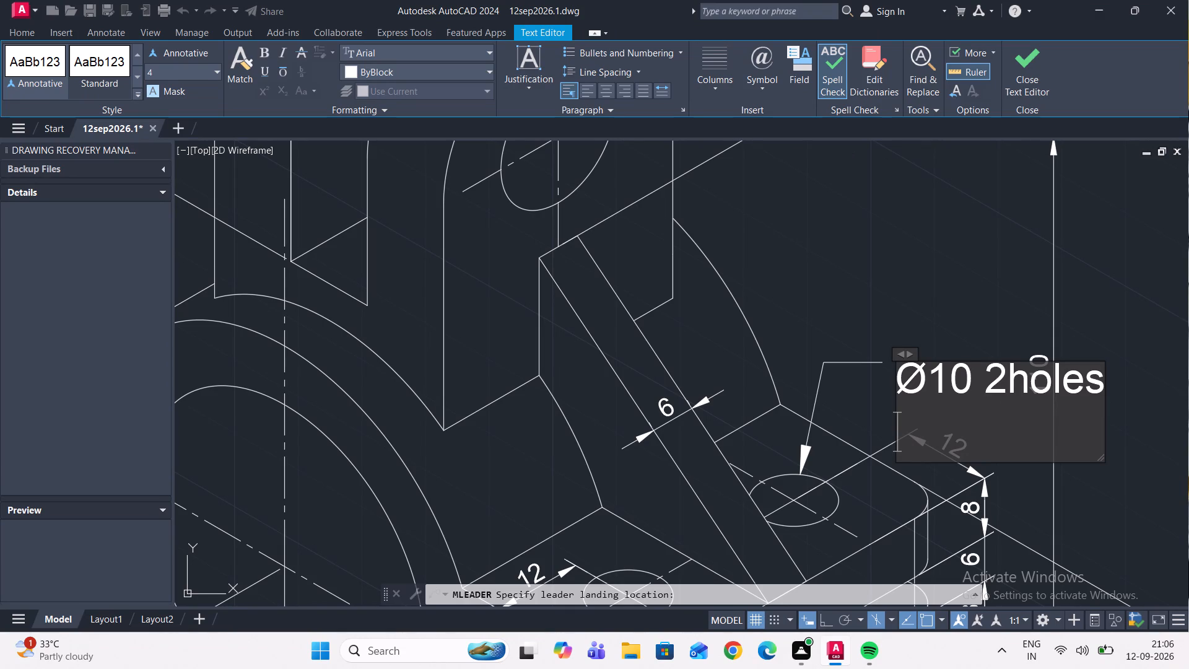
{"action": "left_click", "coordinate": [953, 397]}
{"action": "left_click", "coordinate": [968, 266]}
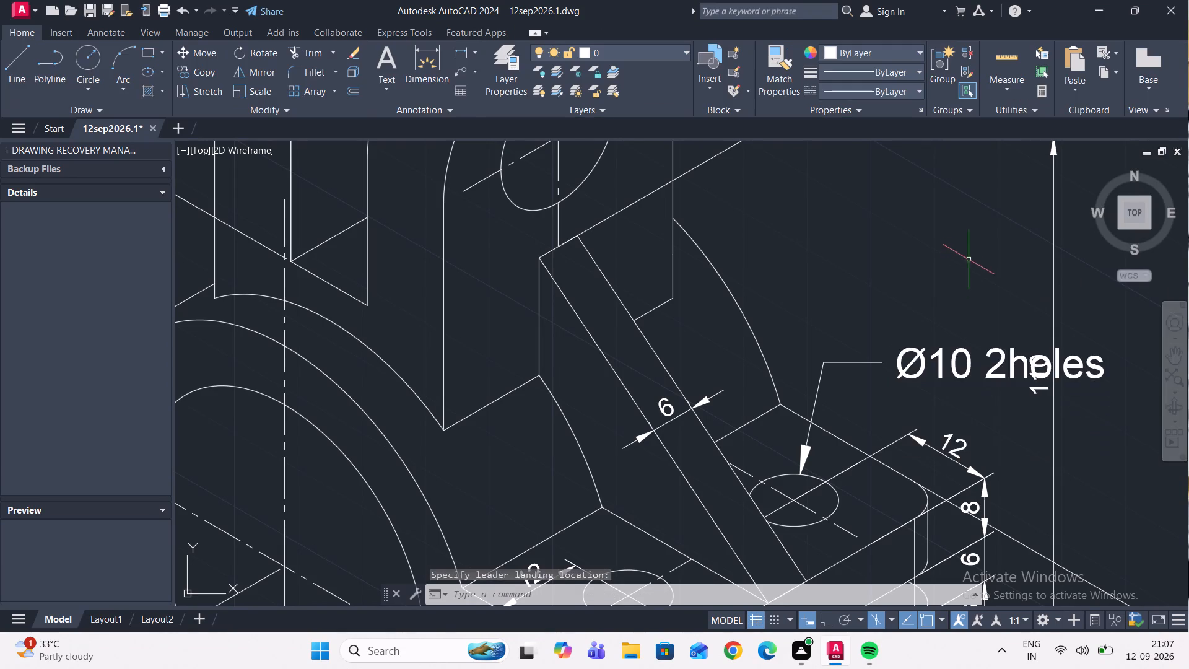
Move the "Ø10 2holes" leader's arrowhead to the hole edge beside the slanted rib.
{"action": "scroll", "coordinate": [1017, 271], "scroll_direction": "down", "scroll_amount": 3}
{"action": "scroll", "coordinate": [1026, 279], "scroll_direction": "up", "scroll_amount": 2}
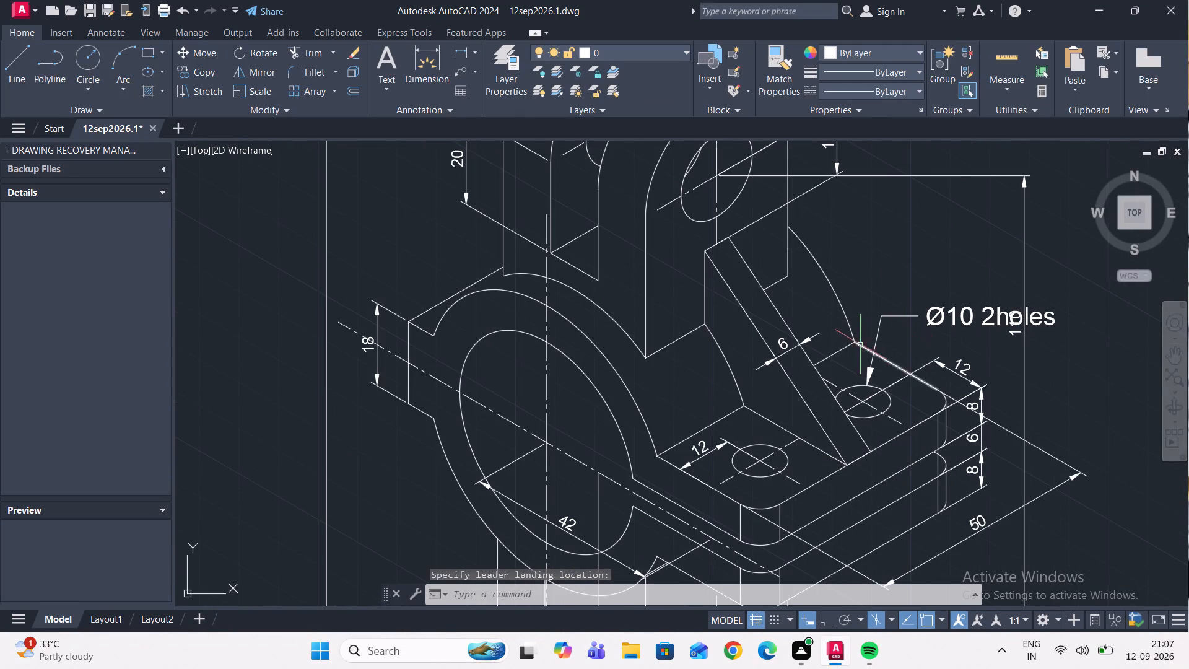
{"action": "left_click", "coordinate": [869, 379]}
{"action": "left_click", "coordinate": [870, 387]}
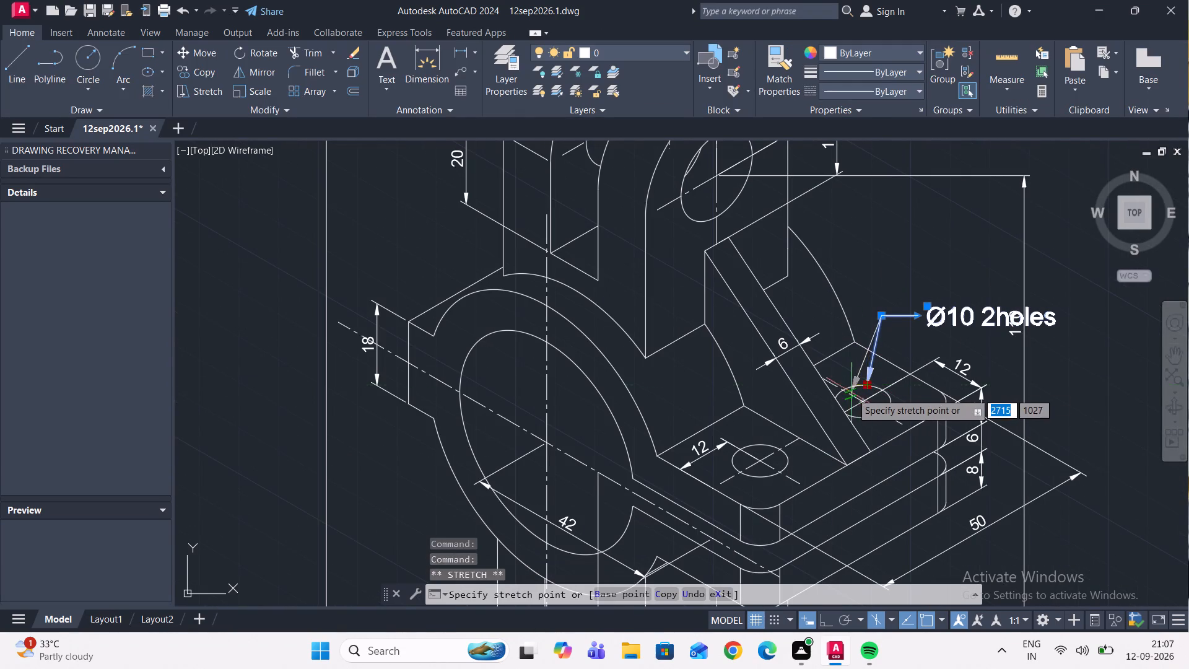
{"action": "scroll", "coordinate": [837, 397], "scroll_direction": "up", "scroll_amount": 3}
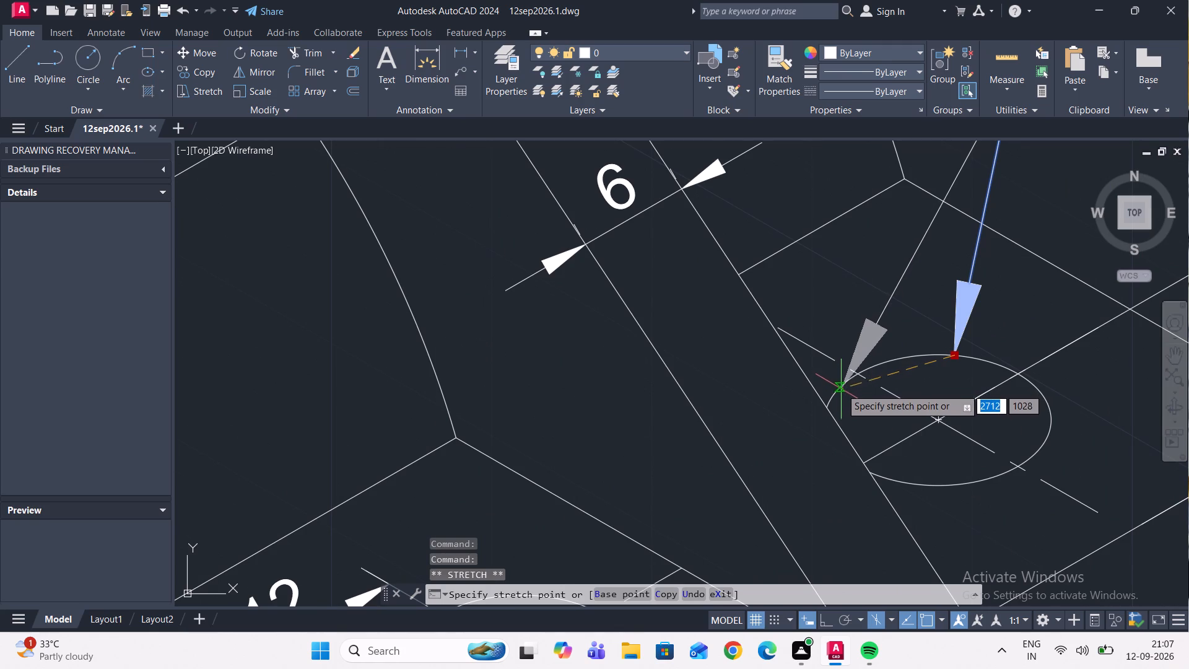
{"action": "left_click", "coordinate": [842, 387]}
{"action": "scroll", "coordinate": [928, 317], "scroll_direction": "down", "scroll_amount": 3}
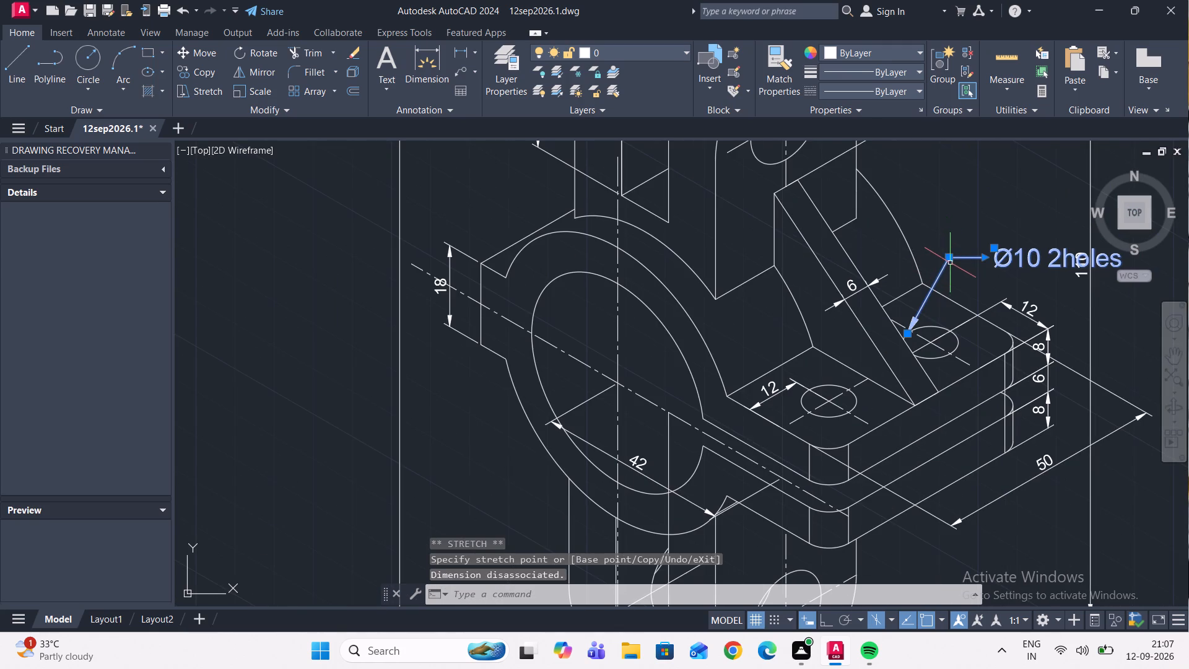
Move the "Ø10 2holes" leader's landing and text up and outward, beyond the lower part of the 110 dimension's text.
{"action": "left_click", "coordinate": [950, 259]}
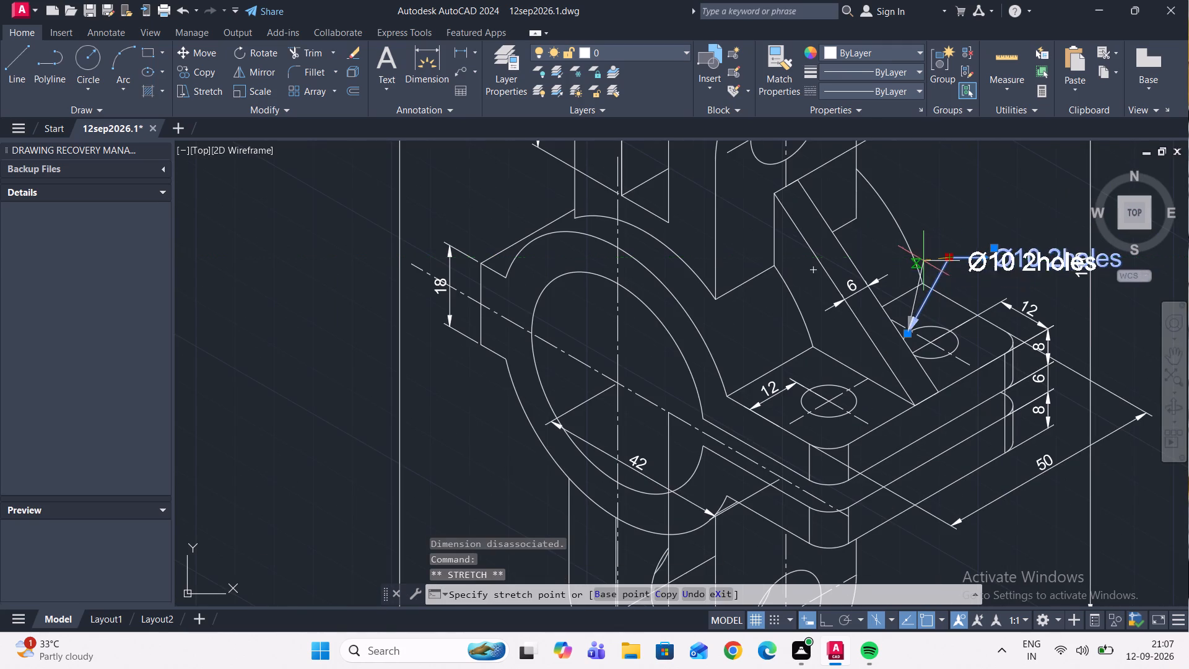
{"action": "scroll", "coordinate": [917, 261], "scroll_direction": "up", "scroll_amount": 1}
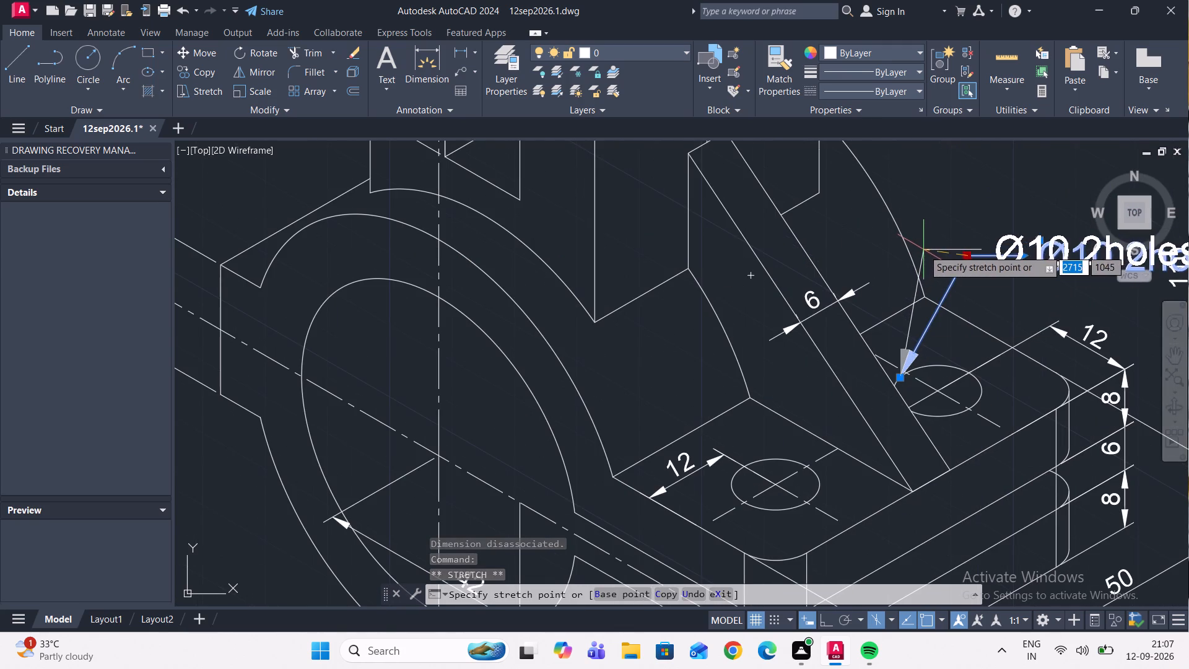
{"action": "scroll", "coordinate": [907, 198], "scroll_direction": "down", "scroll_amount": 2}
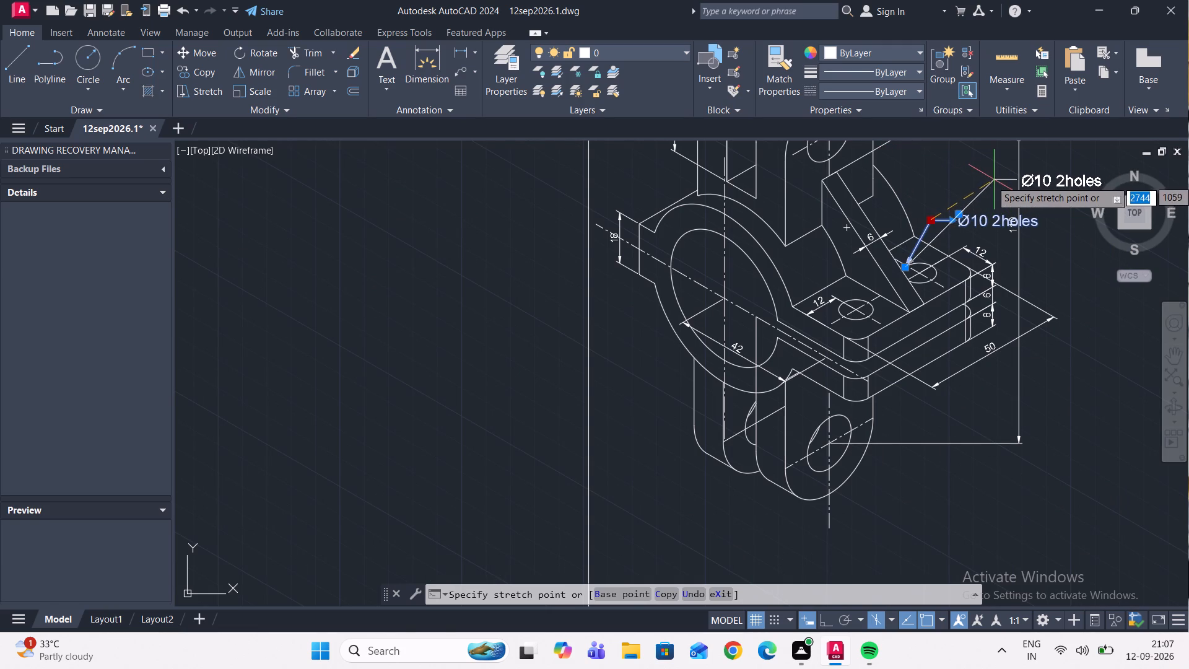
{"action": "left_click", "coordinate": [993, 199]}
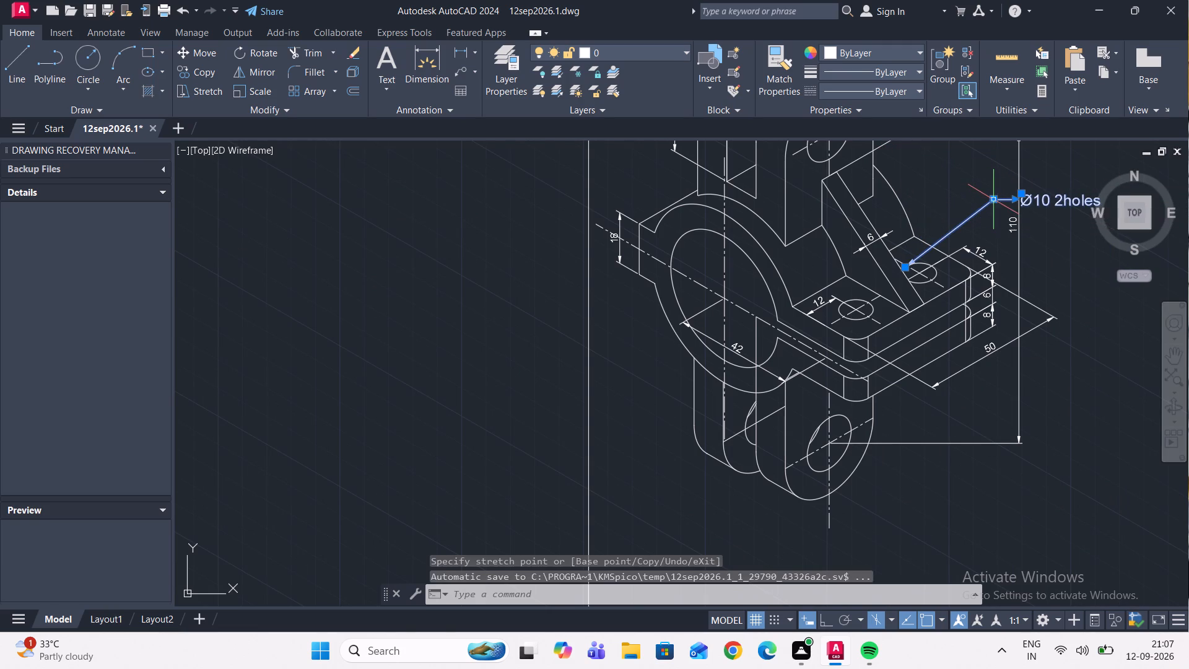
Reposition the "Ø10 2holes" leader's arrowhead on the upper outer edge of the hole, facing its text.
{"action": "scroll", "coordinate": [993, 199], "scroll_direction": "up", "scroll_amount": 1}
{"action": "scroll", "coordinate": [1003, 211], "scroll_direction": "down", "scroll_amount": 2}
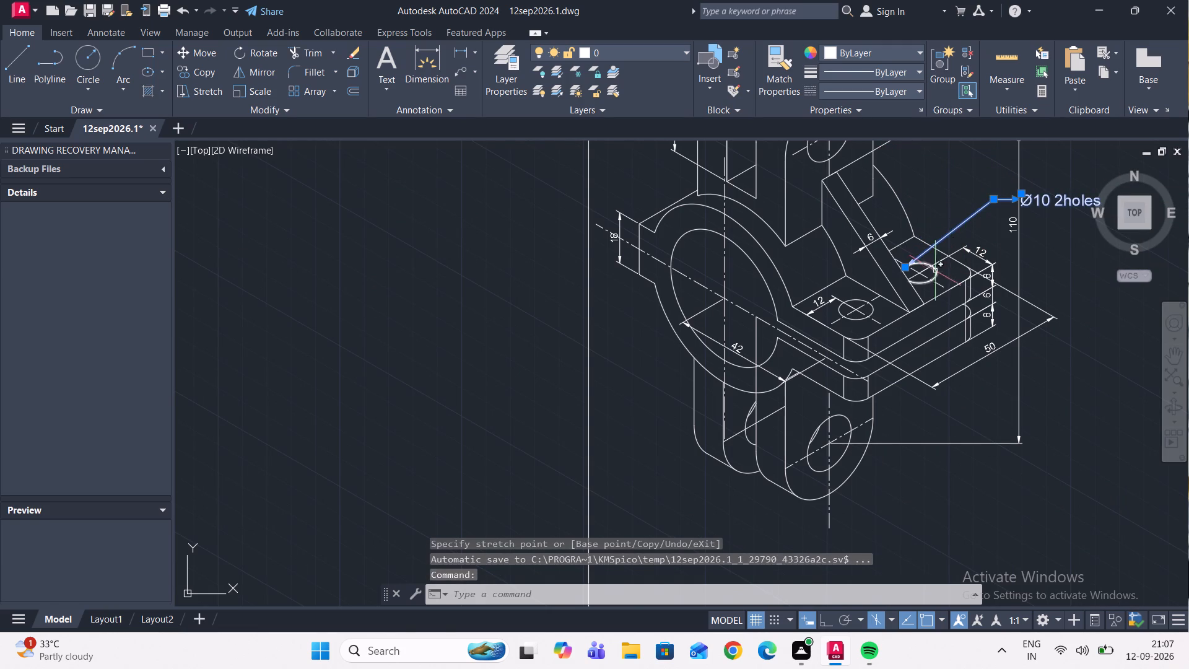
{"action": "scroll", "coordinate": [918, 275], "scroll_direction": "up", "scroll_amount": 3}
{"action": "left_click", "coordinate": [857, 246]}
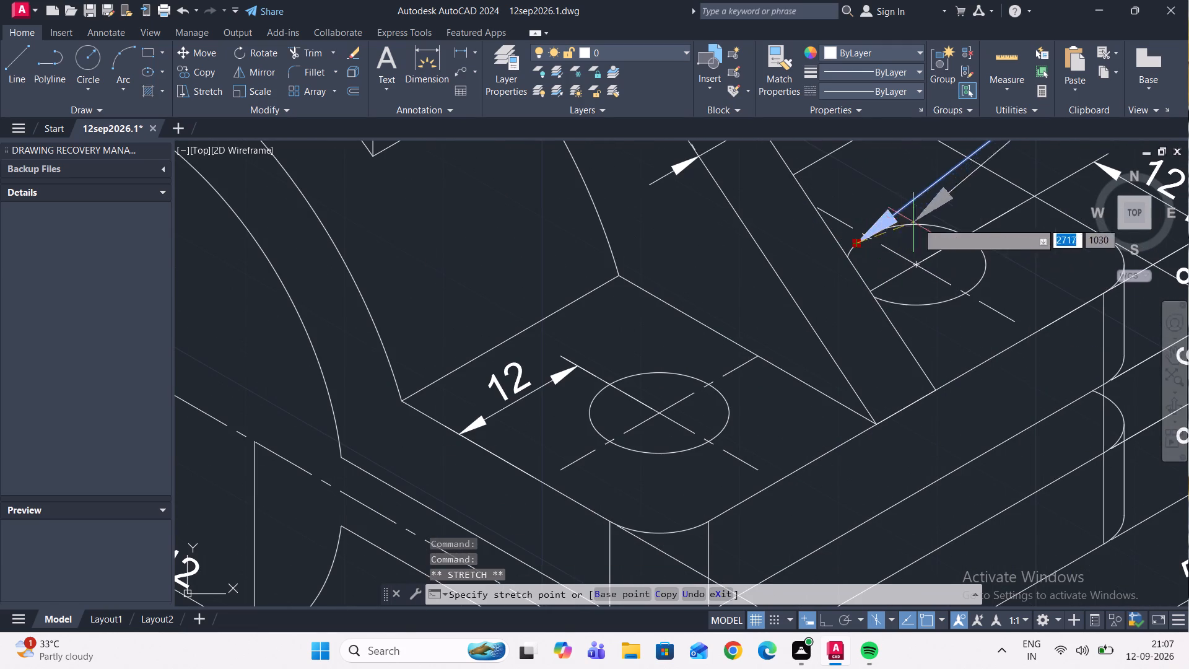
{"action": "left_click", "coordinate": [962, 232]}
{"action": "scroll", "coordinate": [977, 233], "scroll_direction": "down", "scroll_amount": 4}
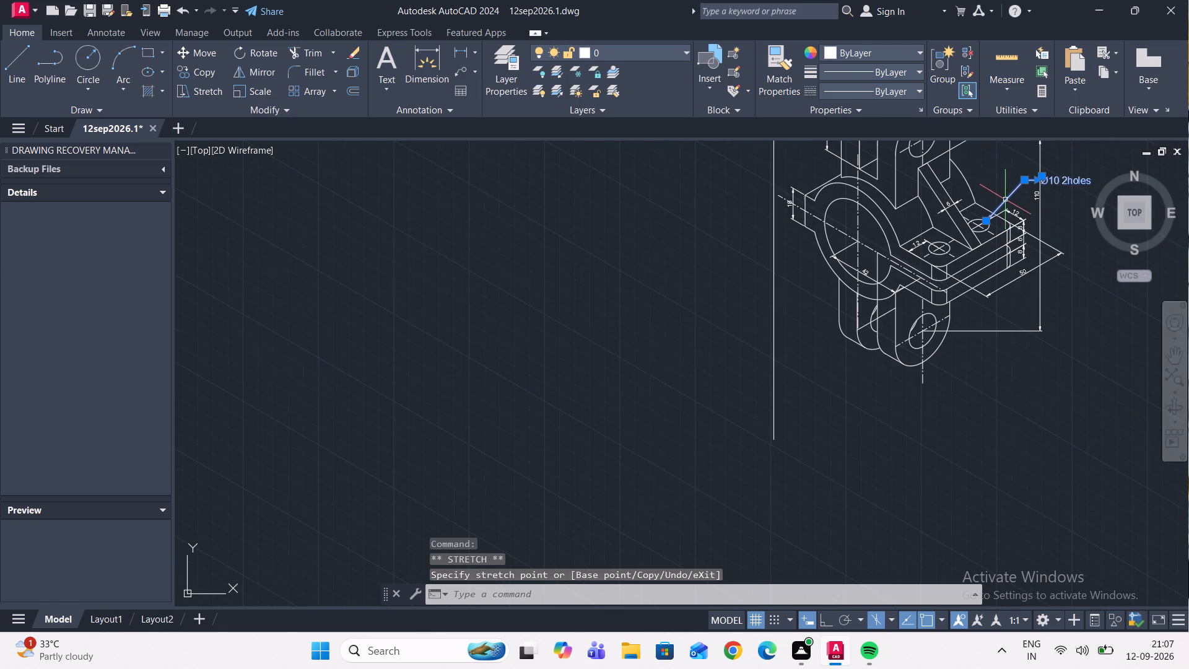
{"action": "scroll", "coordinate": [1045, 165], "scroll_direction": "up", "scroll_amount": 1}
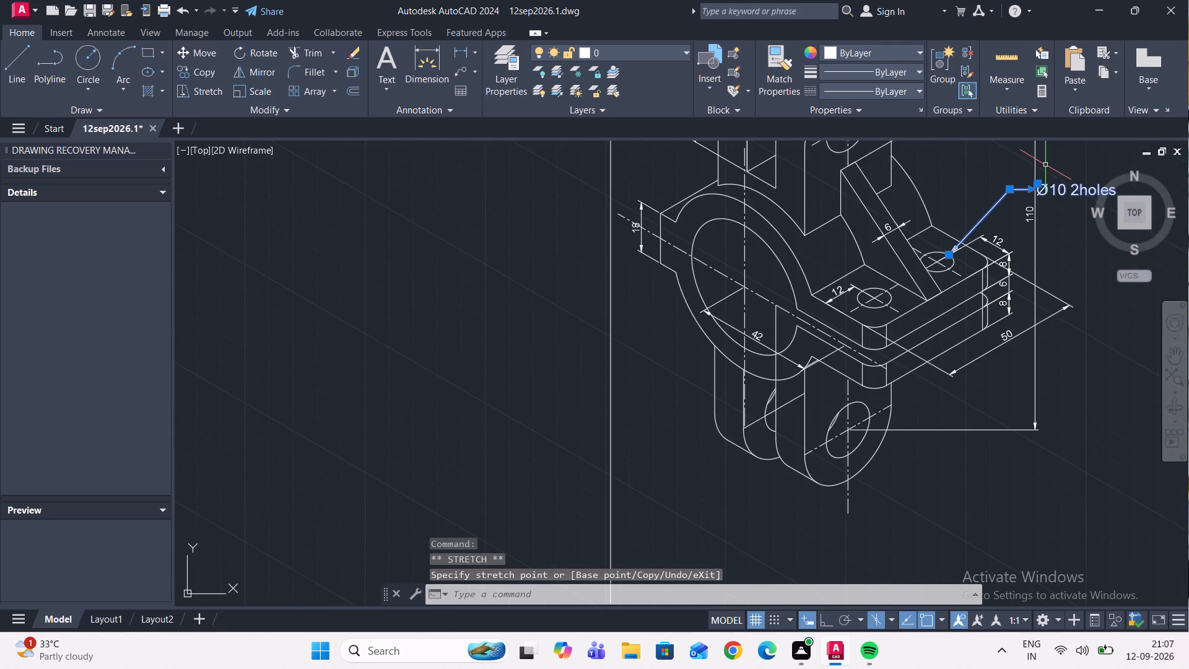
{"action": "key", "text": "Escape"}
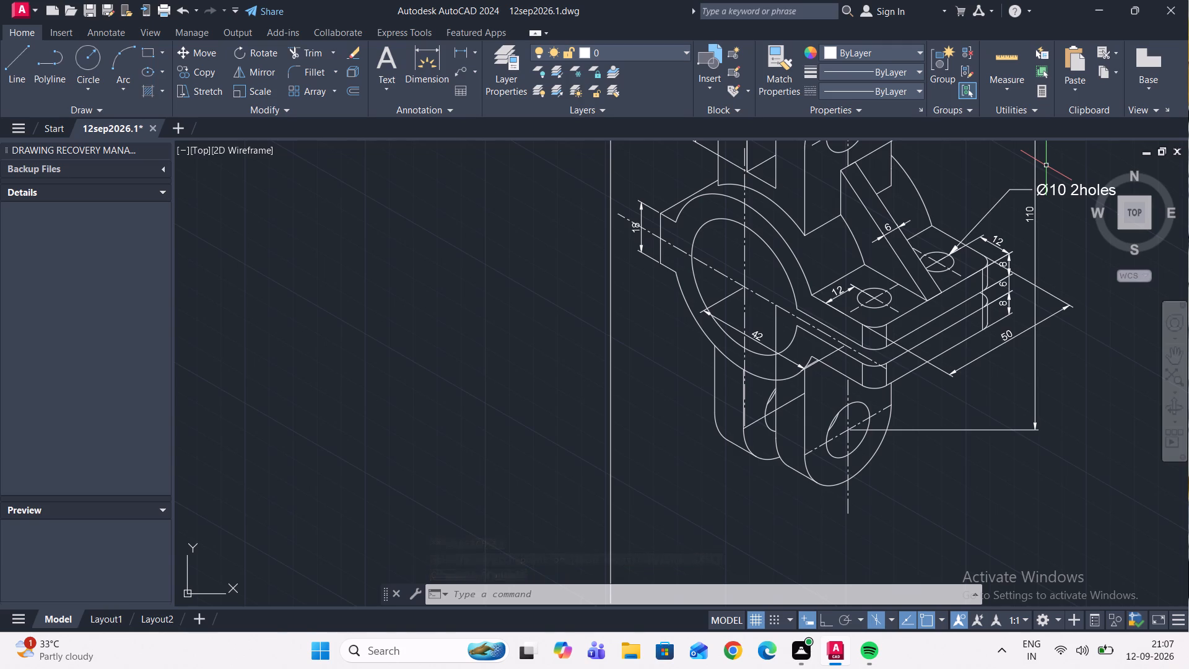
Add a multileader reading "R5" to the lower rounded edge of the base plate's front corner, with its text below the plate.
{"action": "scroll", "coordinate": [1054, 289], "scroll_direction": "down", "scroll_amount": 2}
{"action": "scroll", "coordinate": [1067, 261], "scroll_direction": "up", "scroll_amount": 2}
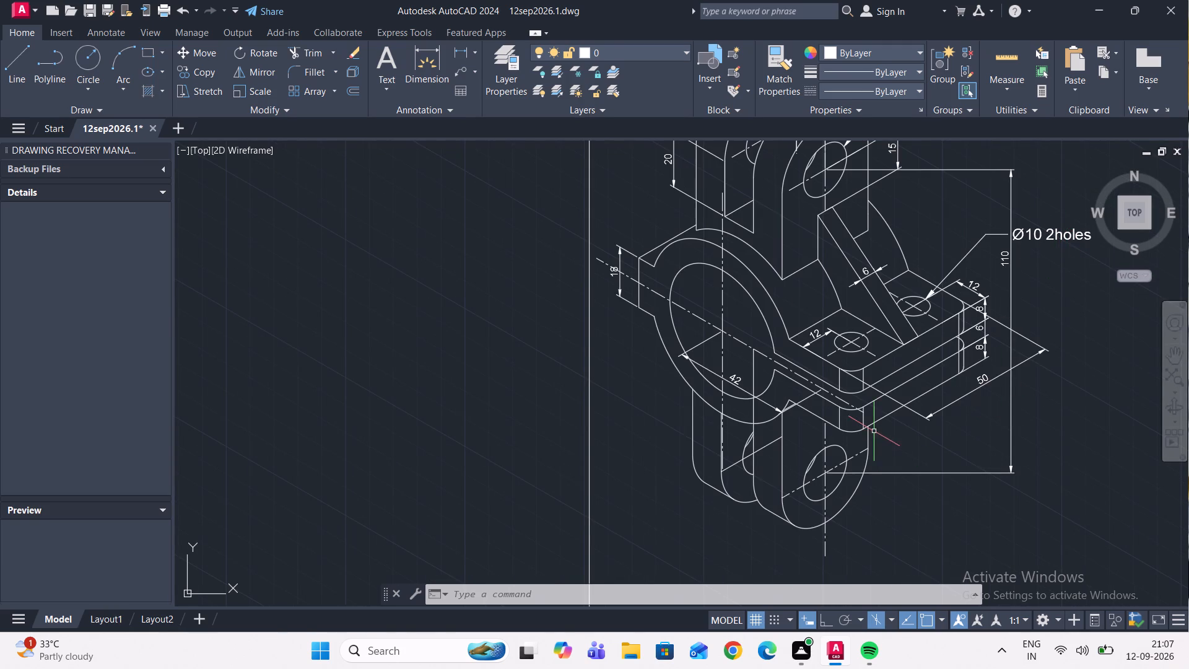
{"action": "scroll", "coordinate": [873, 431], "scroll_direction": "up", "scroll_amount": 2}
{"action": "middle_click_drag", "start_coordinate": [837, 431], "coordinate": [830, 370]}
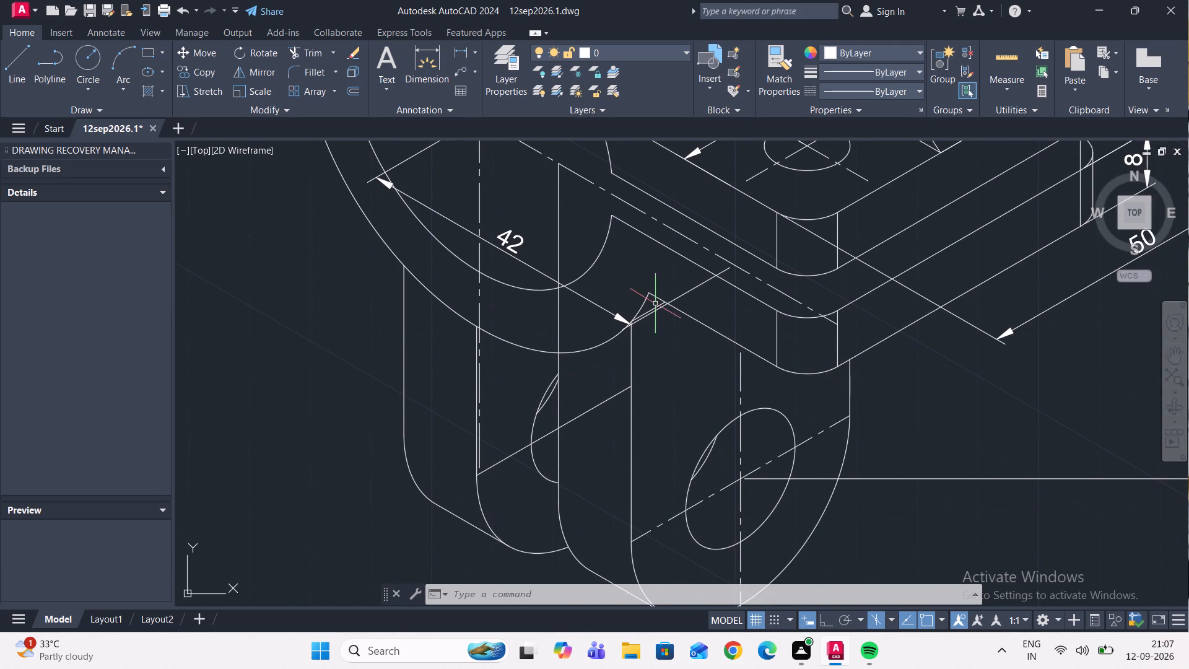
{"action": "left_click", "coordinate": [459, 68]}
{"action": "scroll", "coordinate": [822, 355], "scroll_direction": "up", "scroll_amount": 2}
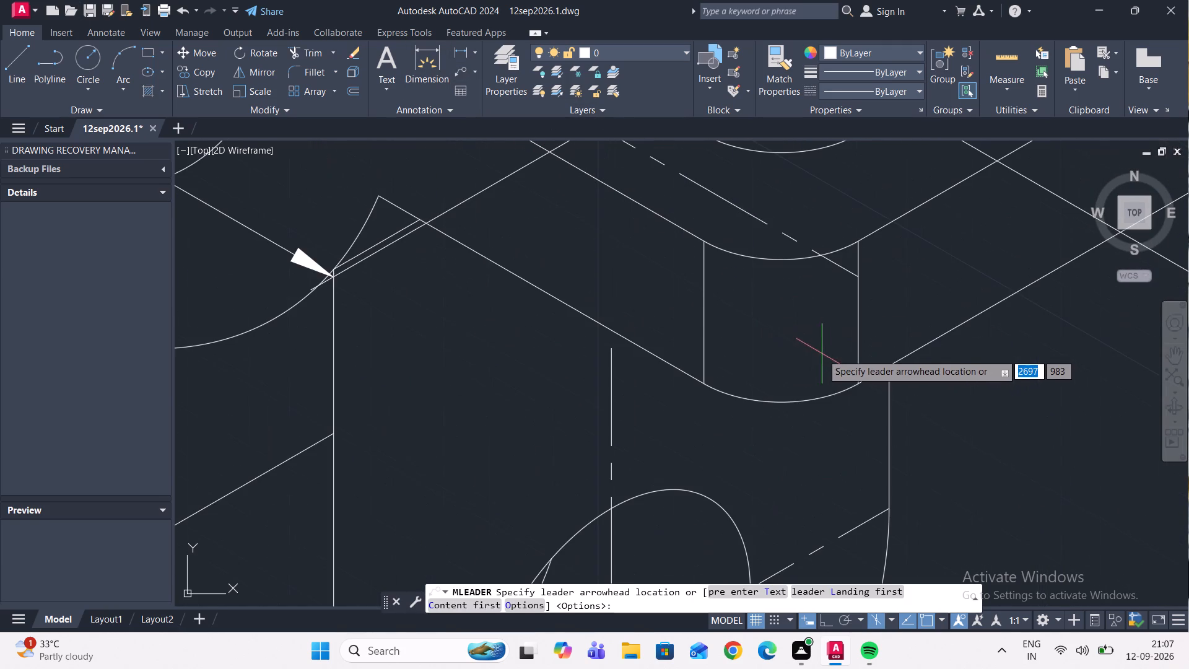
{"action": "left_click", "coordinate": [829, 397]}
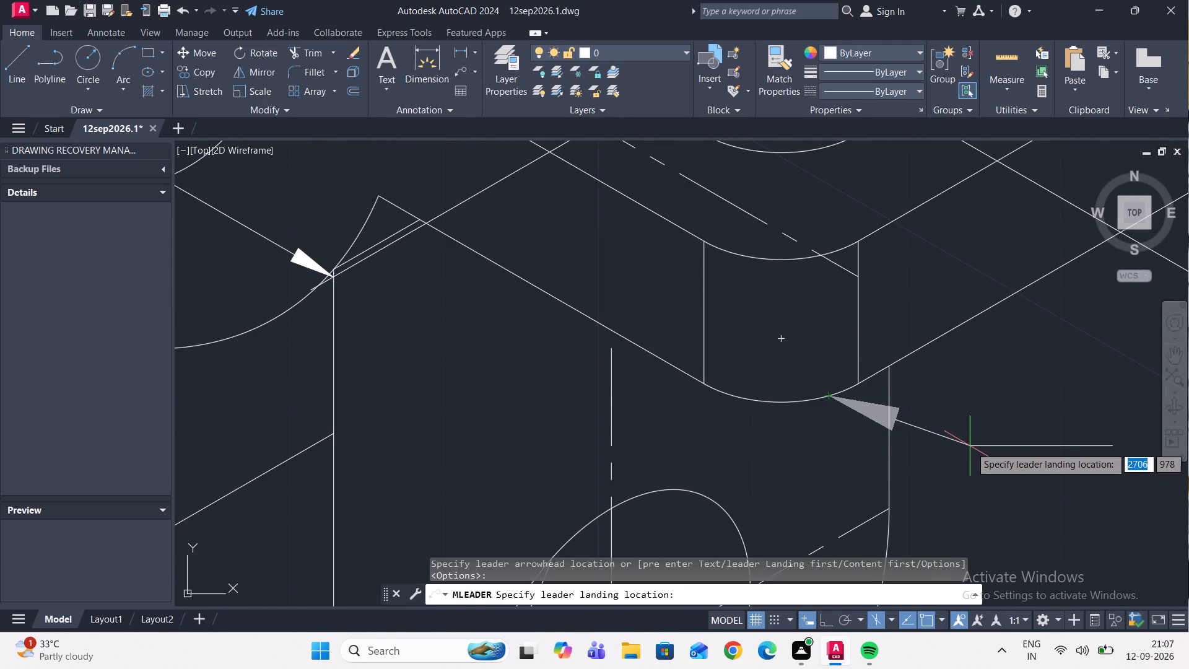
{"action": "scroll", "coordinate": [949, 471], "scroll_direction": "down", "scroll_amount": 3}
{"action": "scroll", "coordinate": [965, 472], "scroll_direction": "up", "scroll_amount": 3}
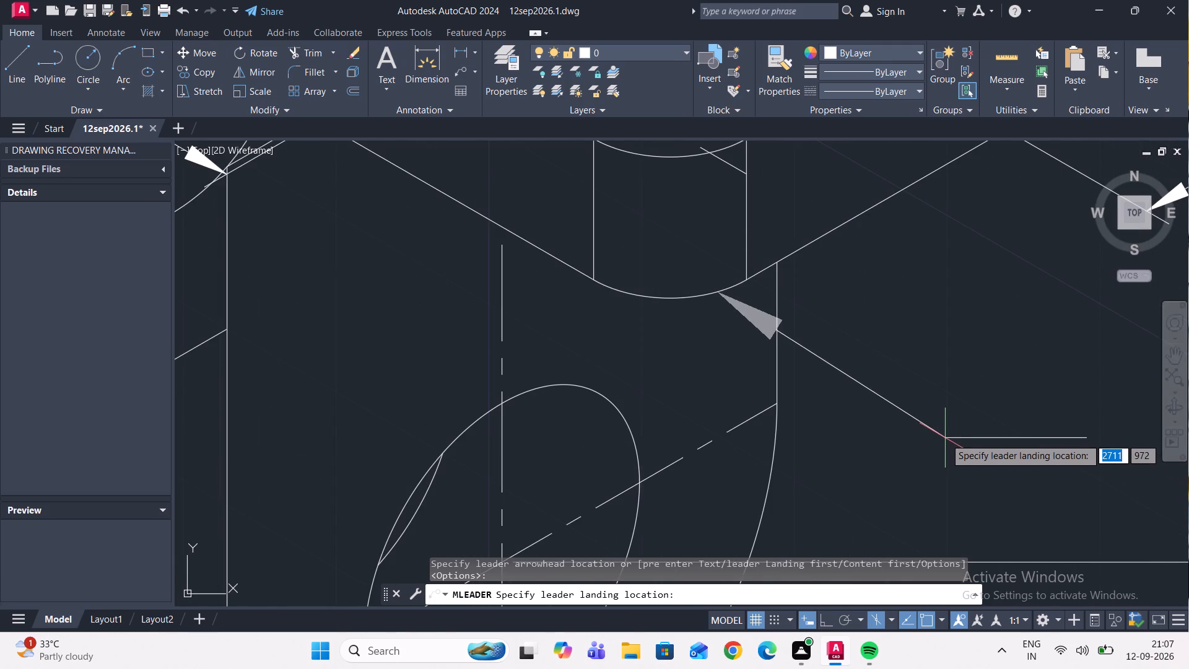
{"action": "left_click", "coordinate": [920, 459]}
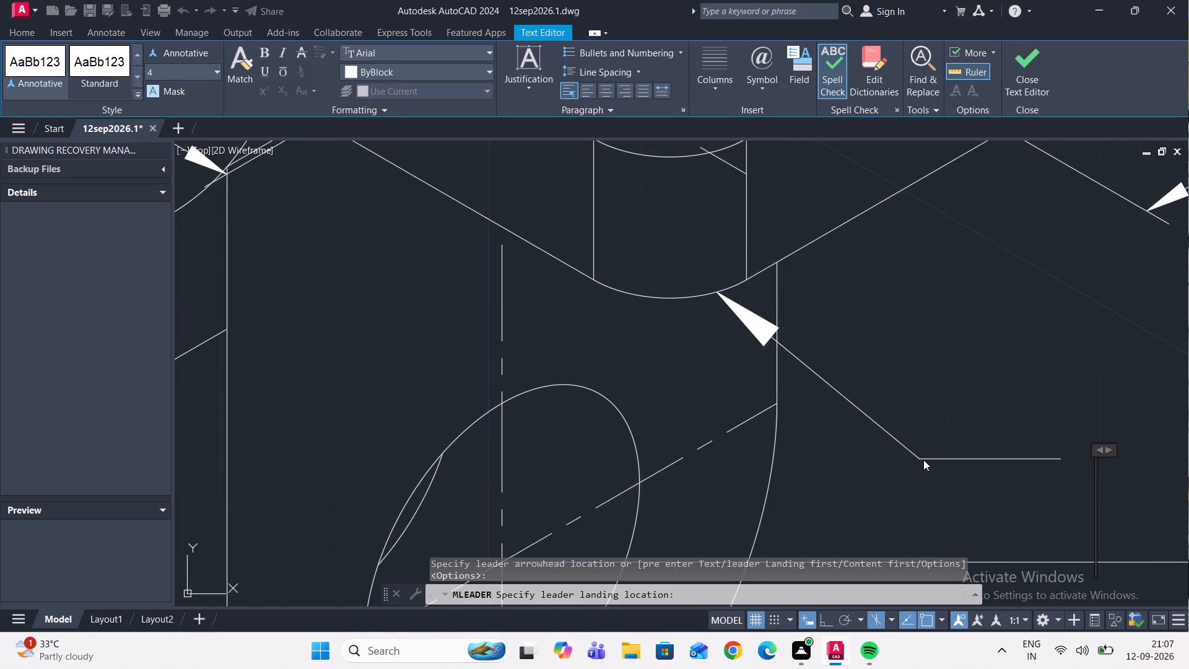
{"action": "key", "text": "r"}
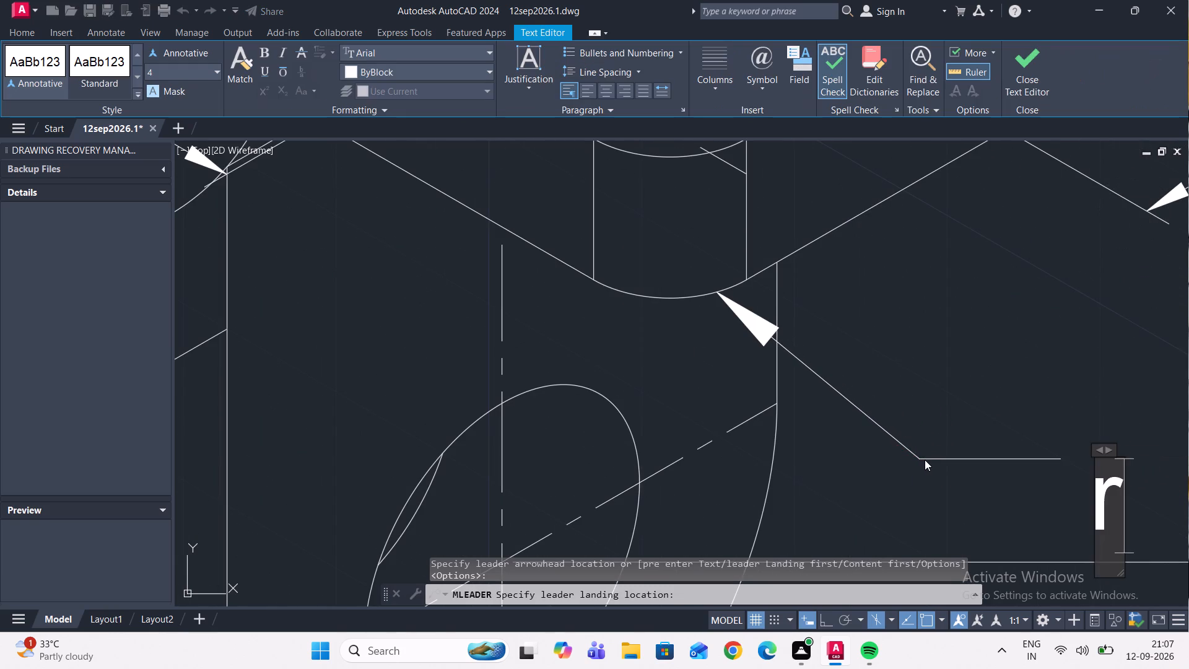
{"action": "key", "text": "BackSpace"}
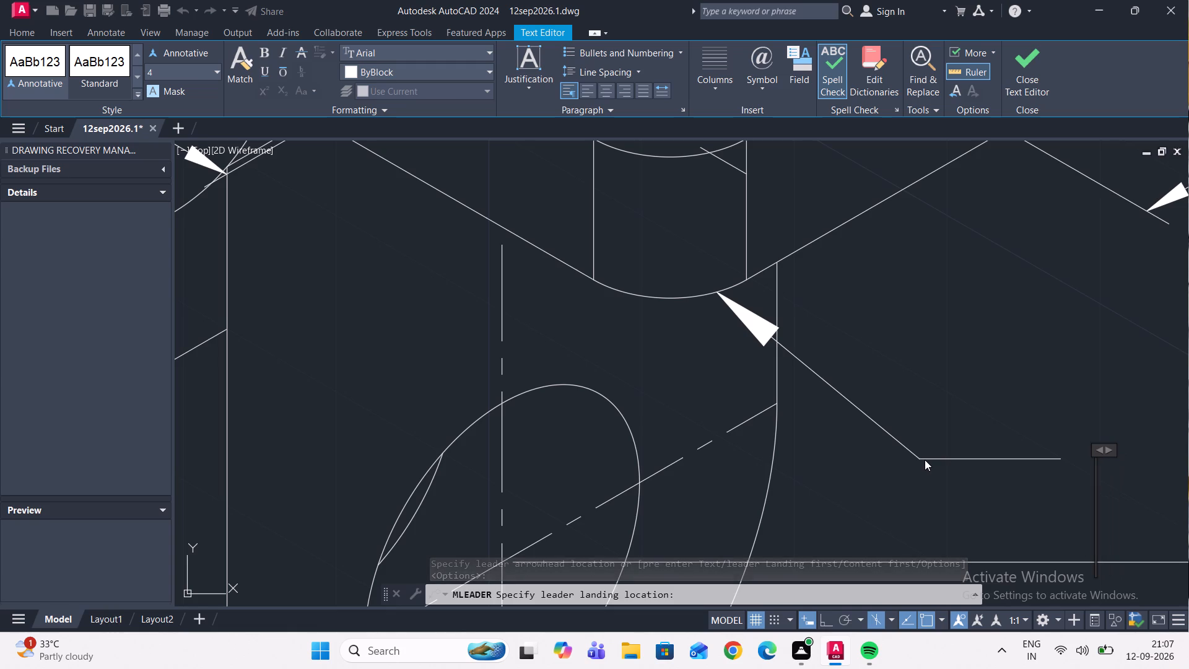
{"action": "key", "text": "r"}
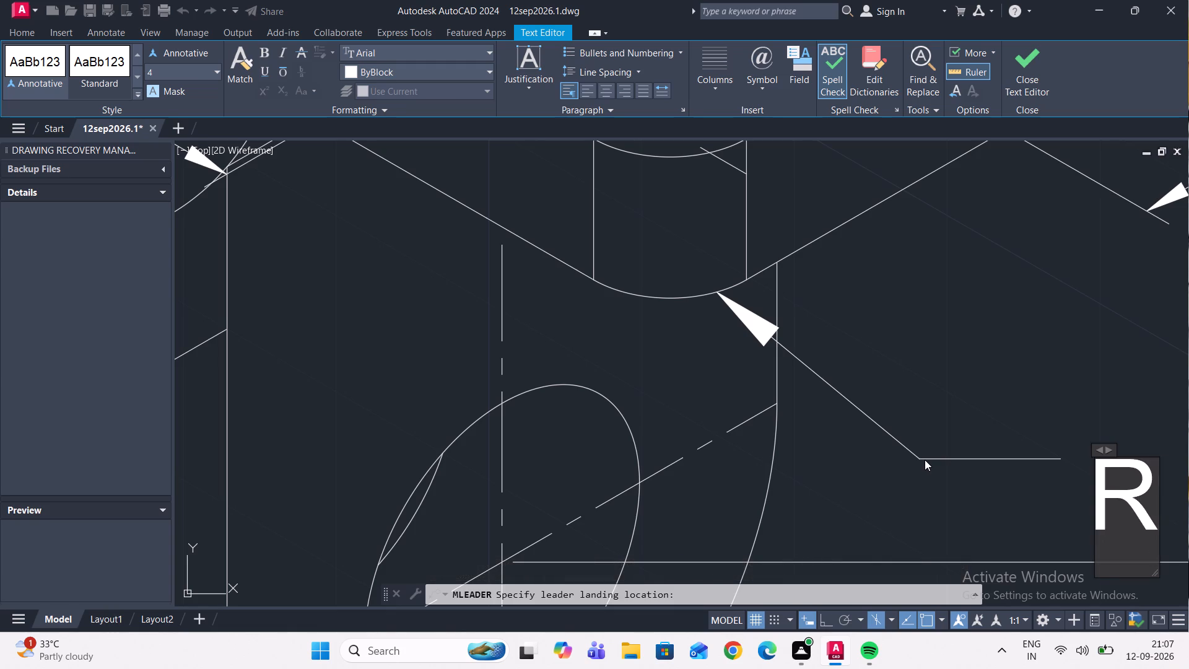
{"action": "key", "text": "5"}
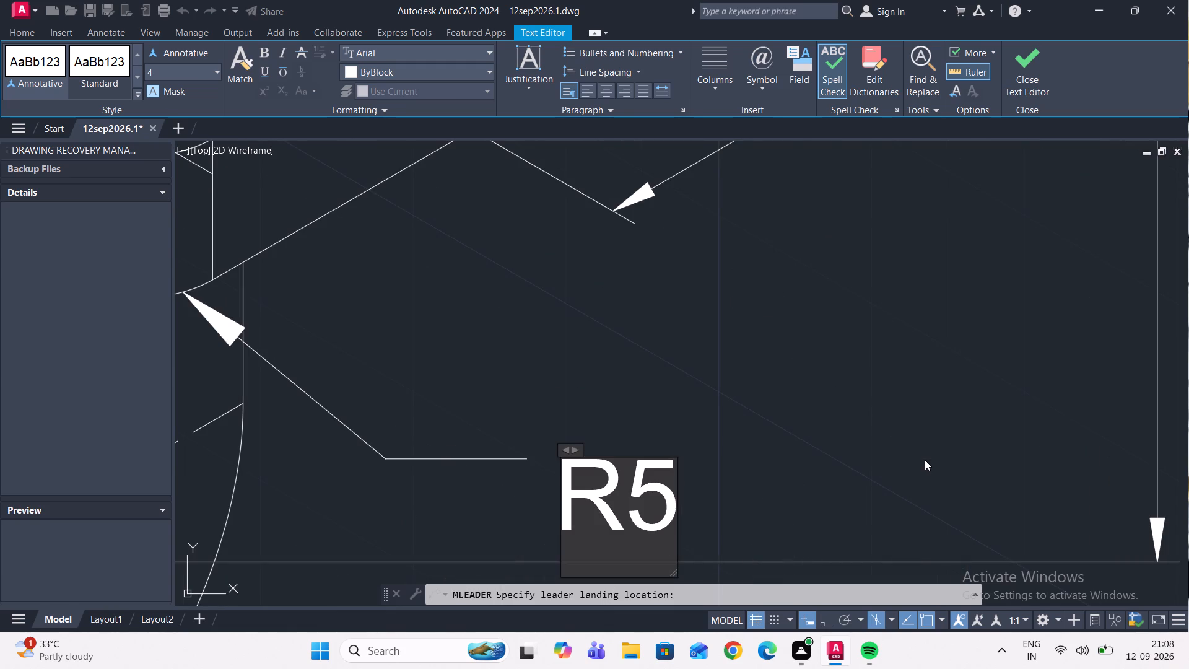
{"action": "left_click", "coordinate": [925, 460]}
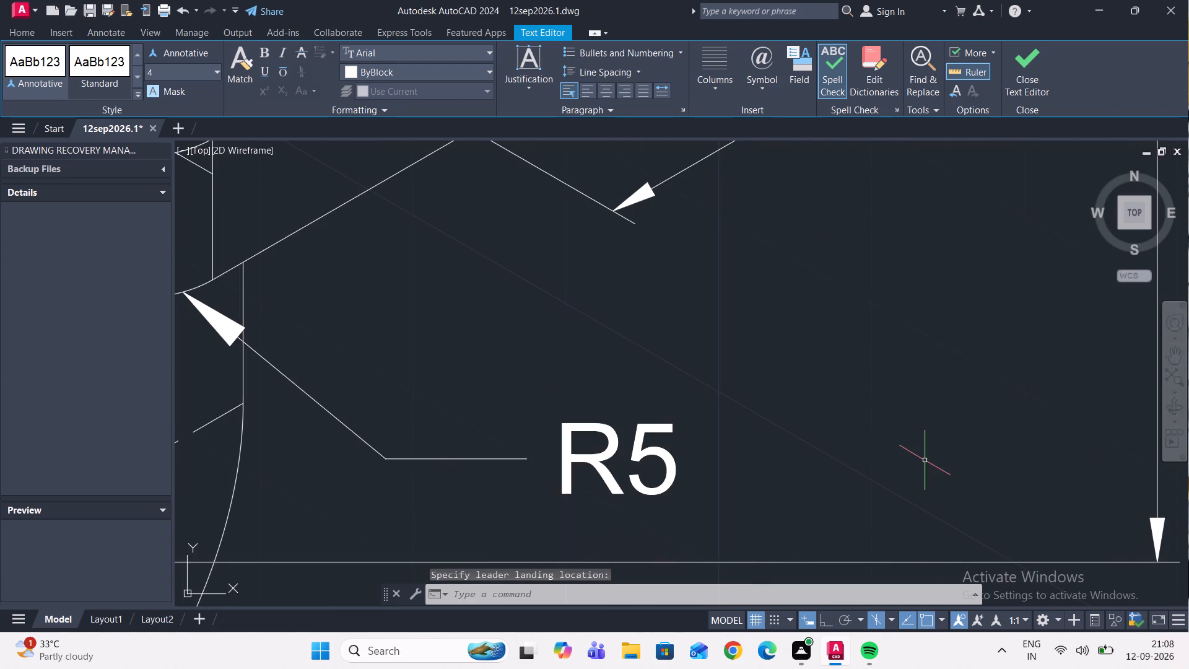
Add a multileader reading "Ø44" to the inner circle of the large ring, with its text outside the ring's lower side.
{"action": "scroll", "coordinate": [925, 460], "scroll_direction": "down", "scroll_amount": 3}
{"action": "scroll", "coordinate": [865, 428], "scroll_direction": "down", "scroll_amount": 1}
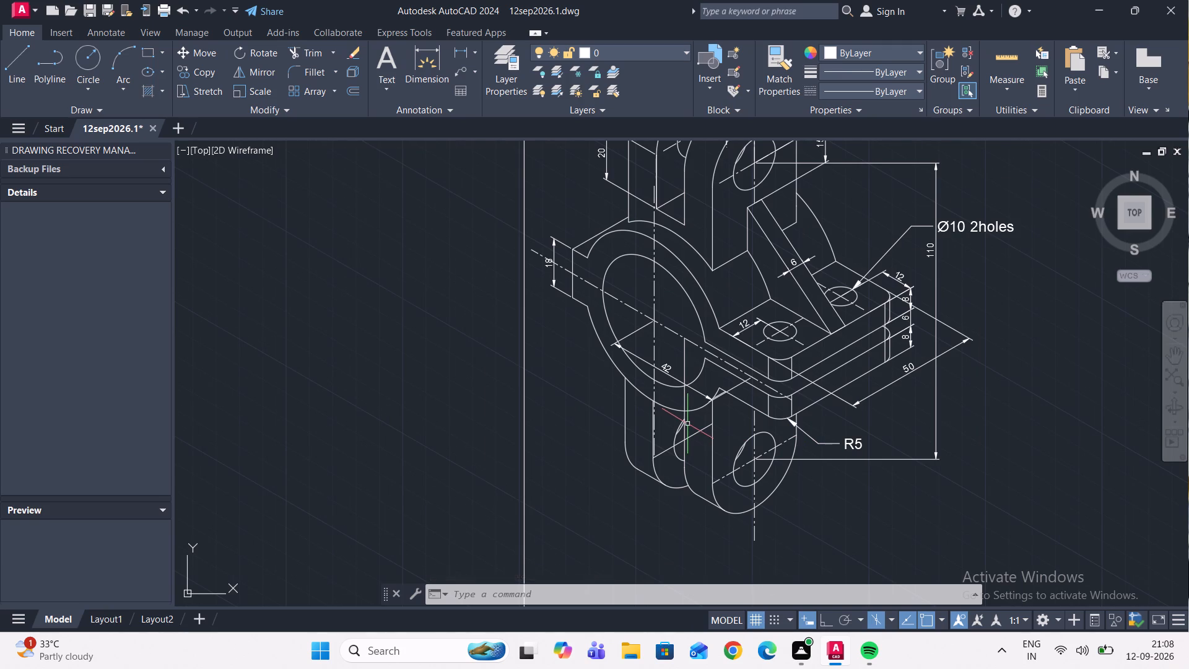
{"action": "scroll", "coordinate": [687, 424], "scroll_direction": "up", "scroll_amount": 2}
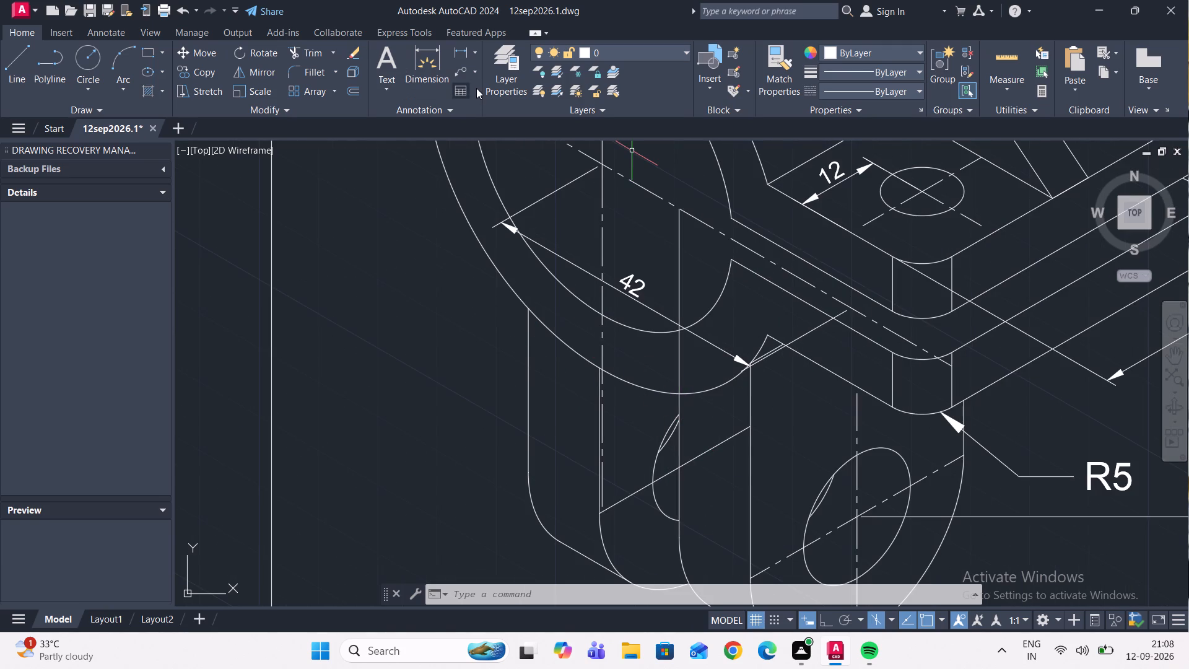
{"action": "left_click", "coordinate": [466, 74]}
{"action": "scroll", "coordinate": [477, 169], "scroll_direction": "down", "scroll_amount": 3}
{"action": "middle_click_drag", "start_coordinate": [492, 199], "coordinate": [536, 373]}
{"action": "scroll", "coordinate": [531, 369], "scroll_direction": "up", "scroll_amount": 2}
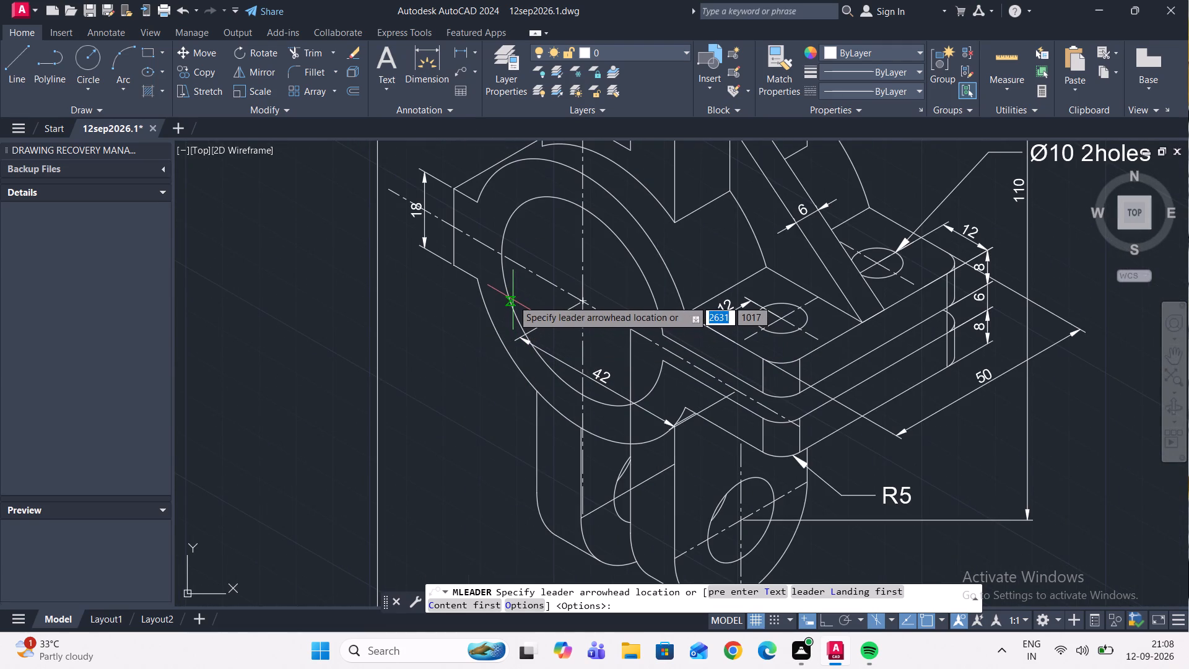
{"action": "left_click", "coordinate": [508, 295]}
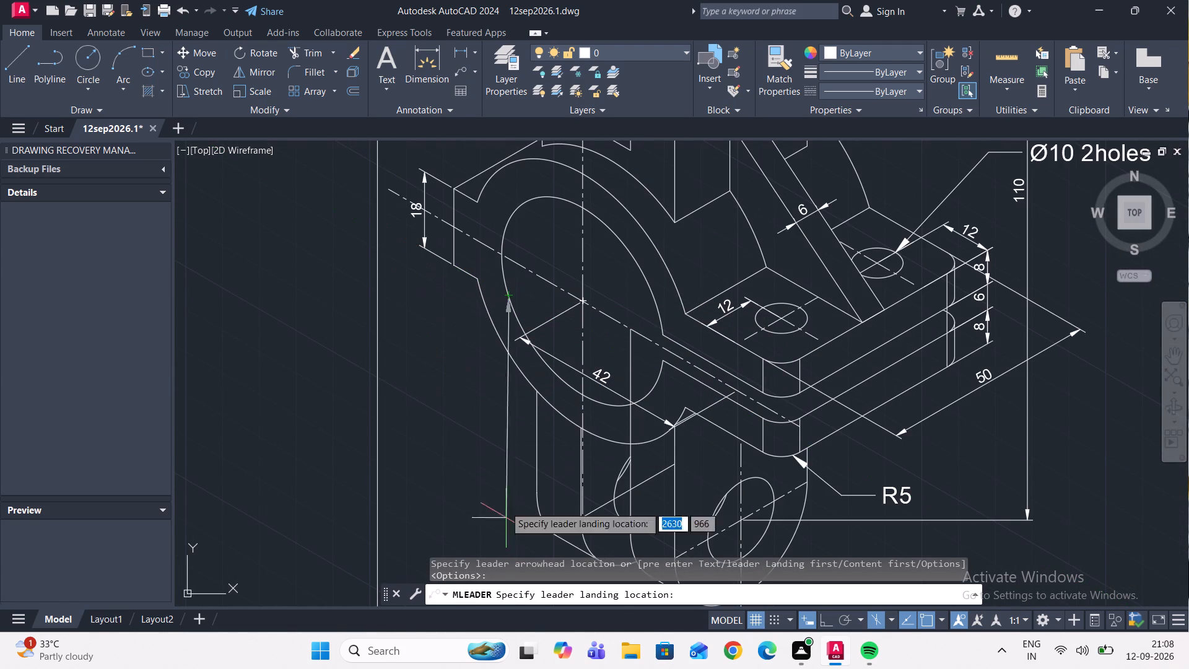
{"action": "left_click", "coordinate": [462, 414]}
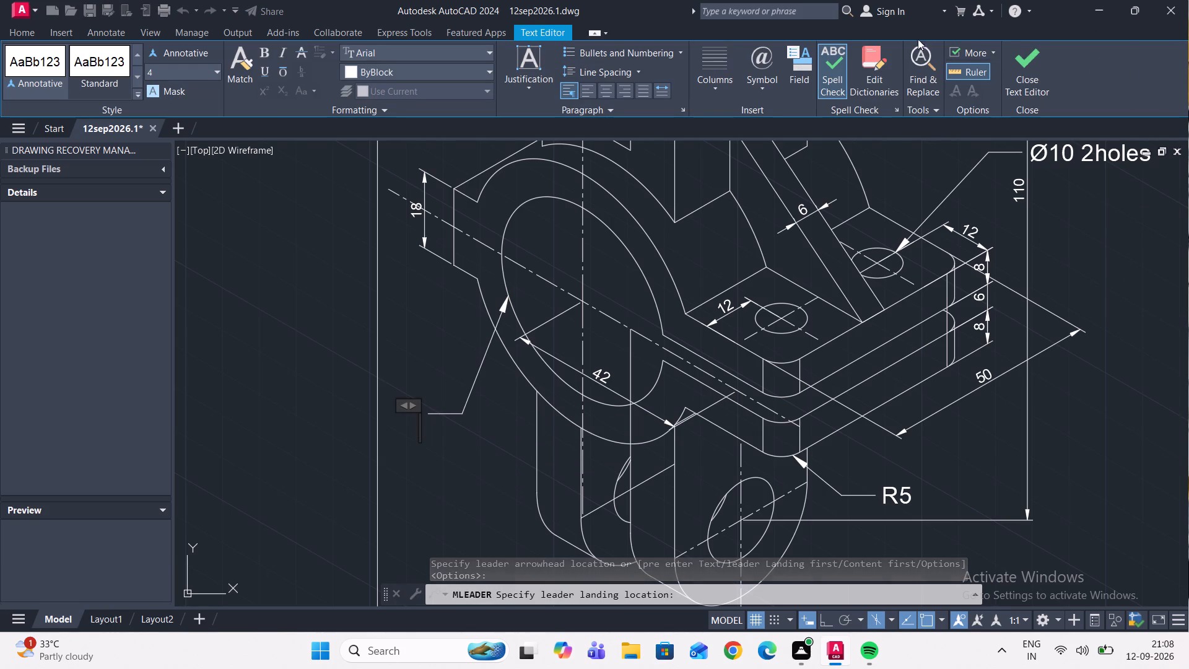
{"action": "left_click", "coordinate": [760, 91]}
{"action": "left_click", "coordinate": [784, 147]}
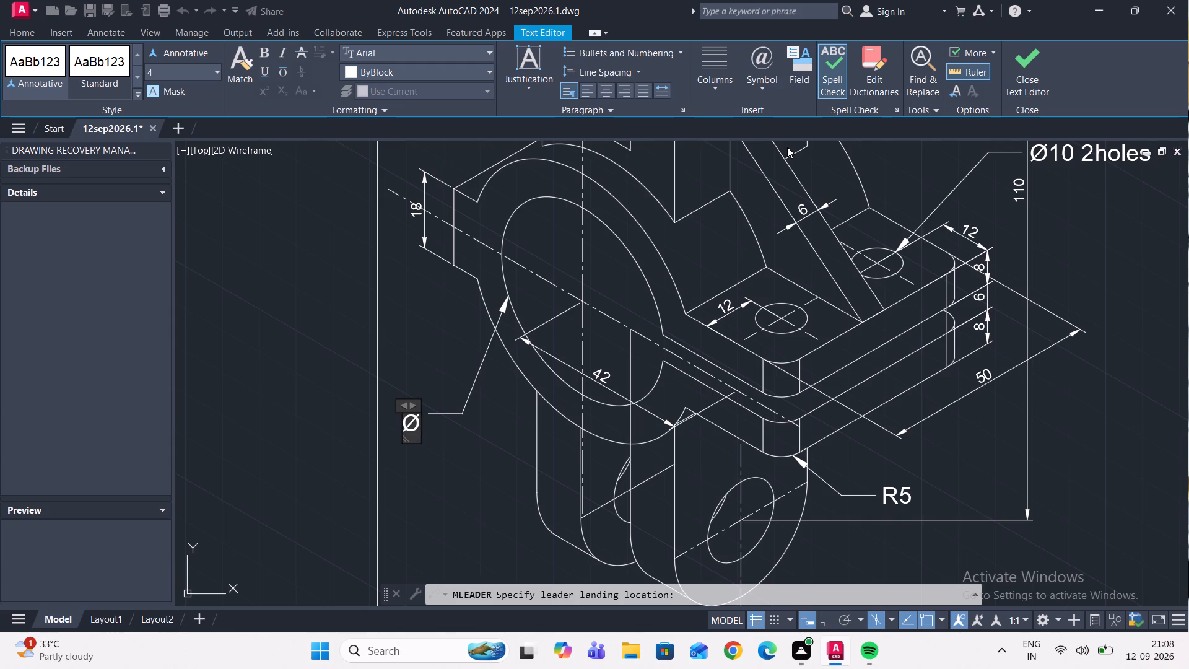
{"action": "type", "text": "44"}
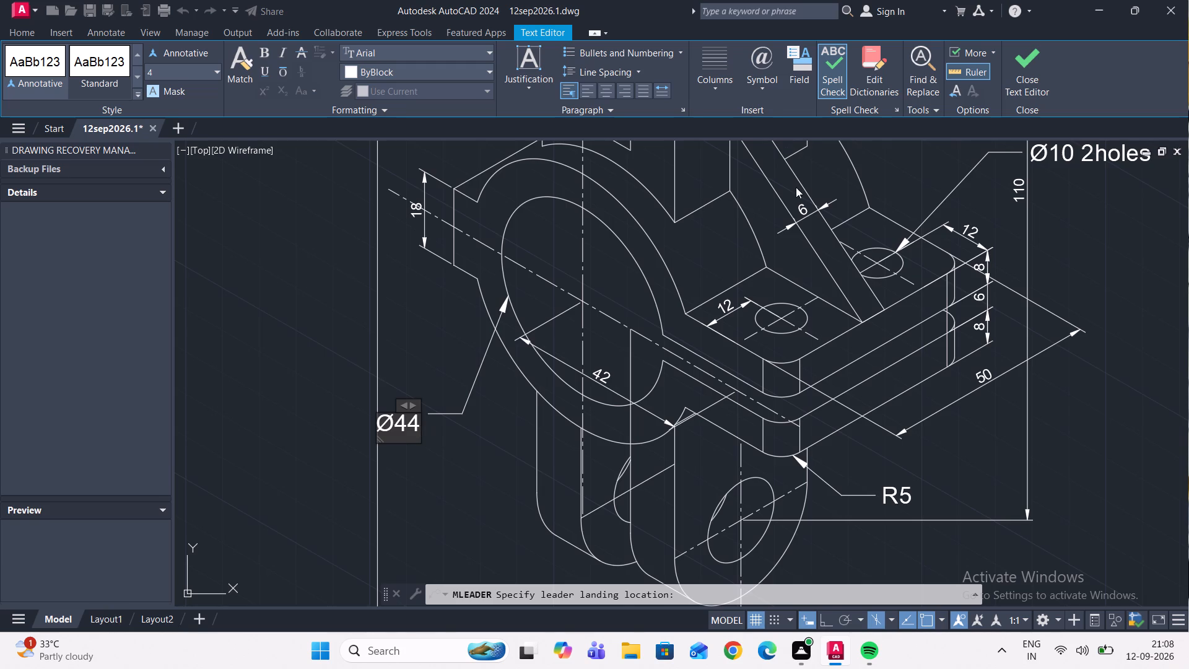
{"action": "left_click", "coordinate": [473, 450]}
Add a multileader reading "Ø60" to the large ring's outer edge, with its landing aligned directly below the "Ø44" leader's landing.
{"action": "scroll", "coordinate": [470, 437], "scroll_direction": "down", "scroll_amount": 1}
{"action": "scroll", "coordinate": [442, 412], "scroll_direction": "up", "scroll_amount": 1}
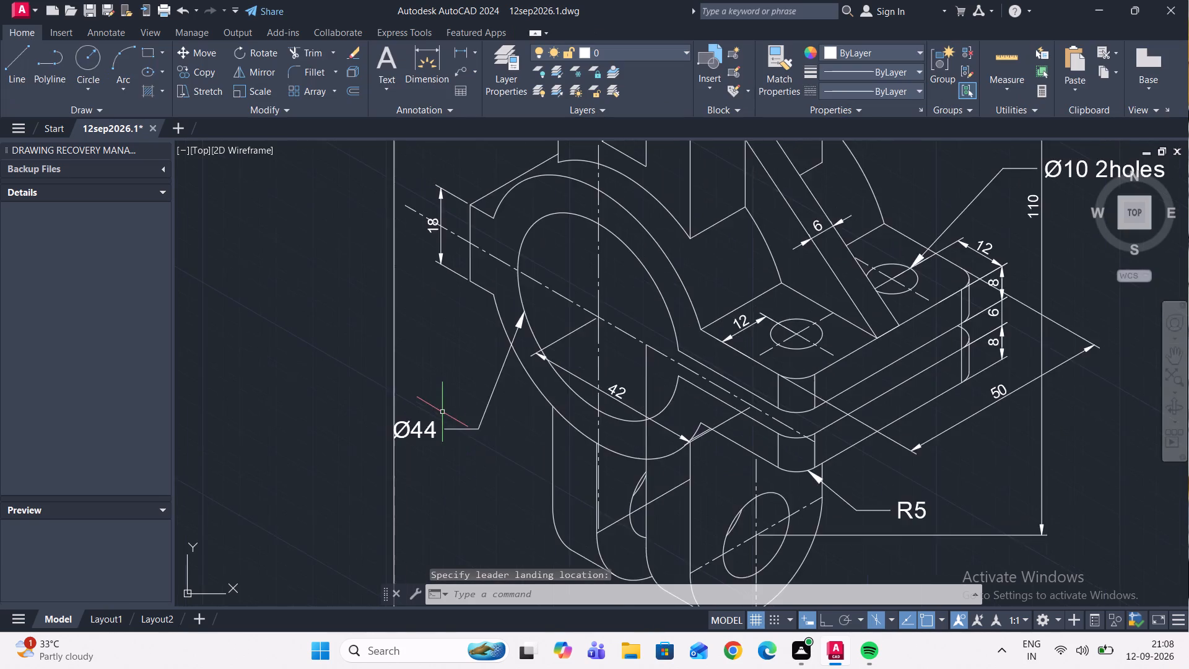
{"action": "scroll", "coordinate": [449, 406], "scroll_direction": "down", "scroll_amount": 4}
{"action": "scroll", "coordinate": [455, 400], "scroll_direction": "up", "scroll_amount": 4}
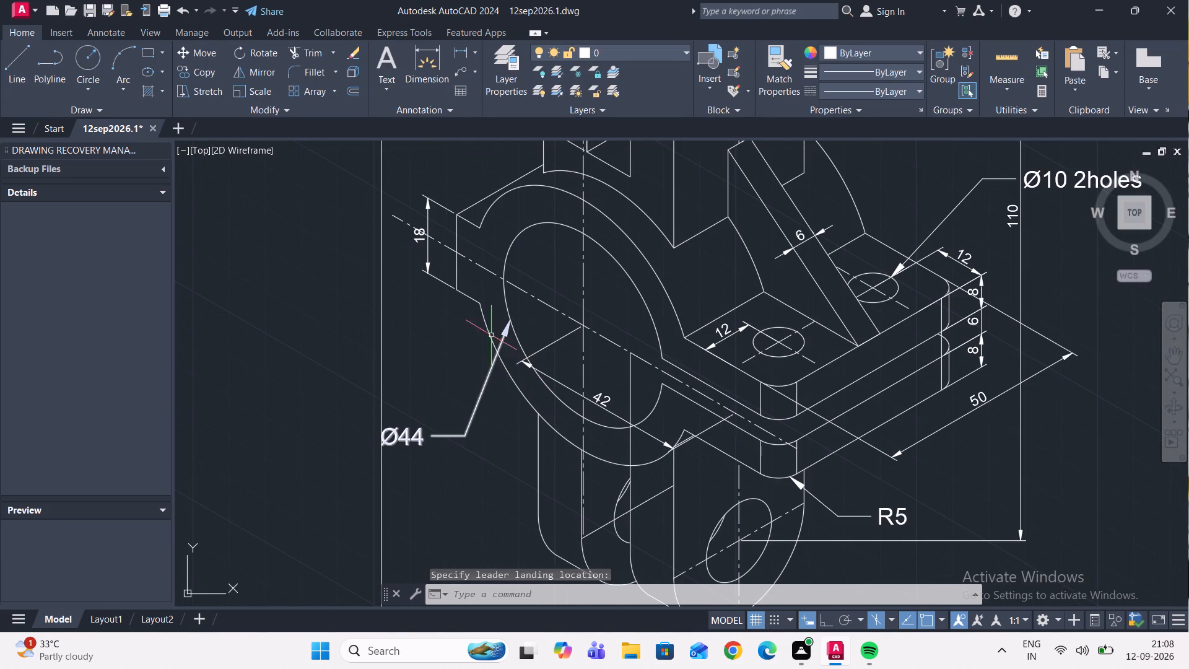
{"action": "left_click", "coordinate": [457, 76]}
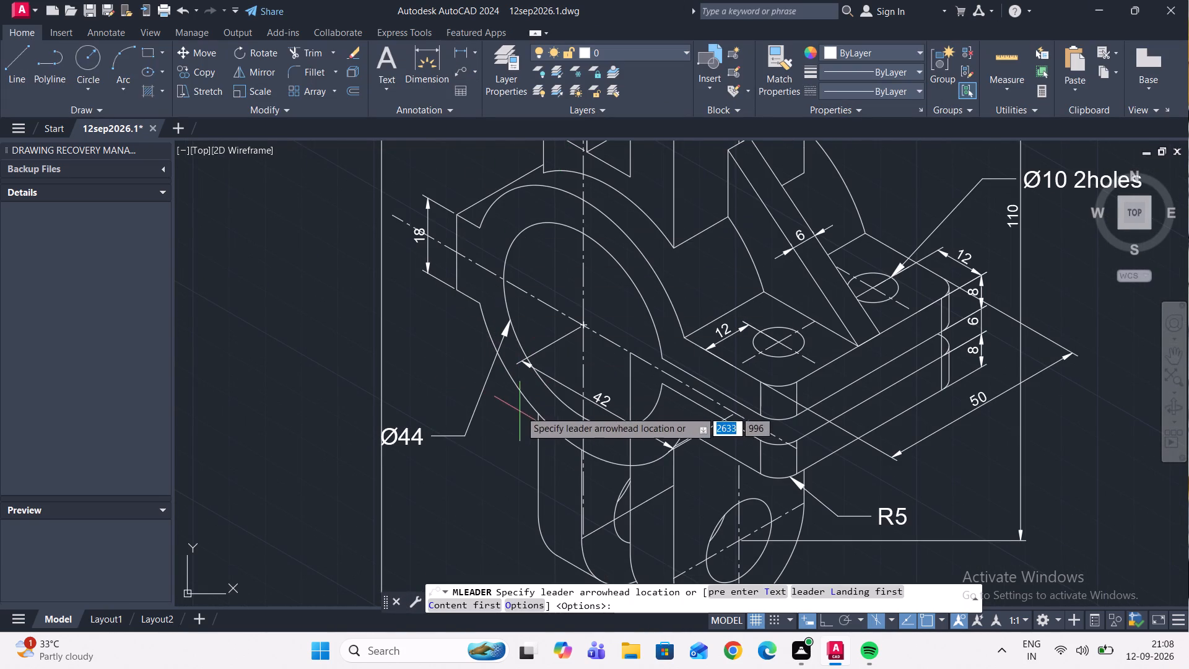
{"action": "scroll", "coordinate": [520, 400], "scroll_direction": "up", "scroll_amount": 1}
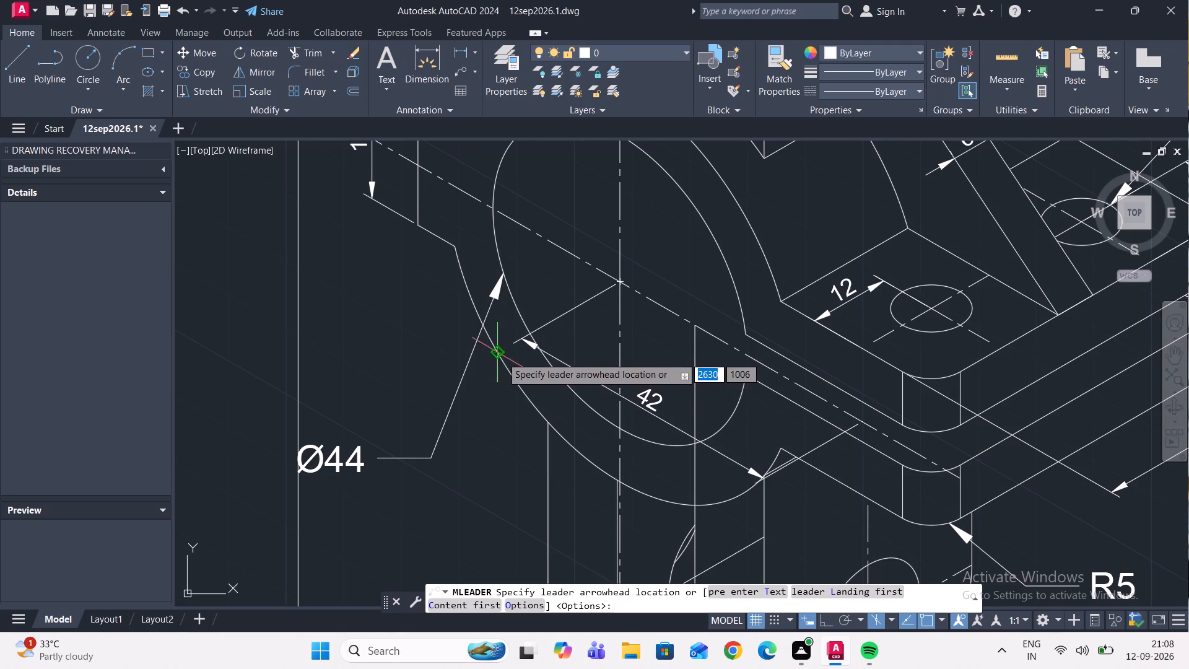
{"action": "left_click", "coordinate": [500, 358]}
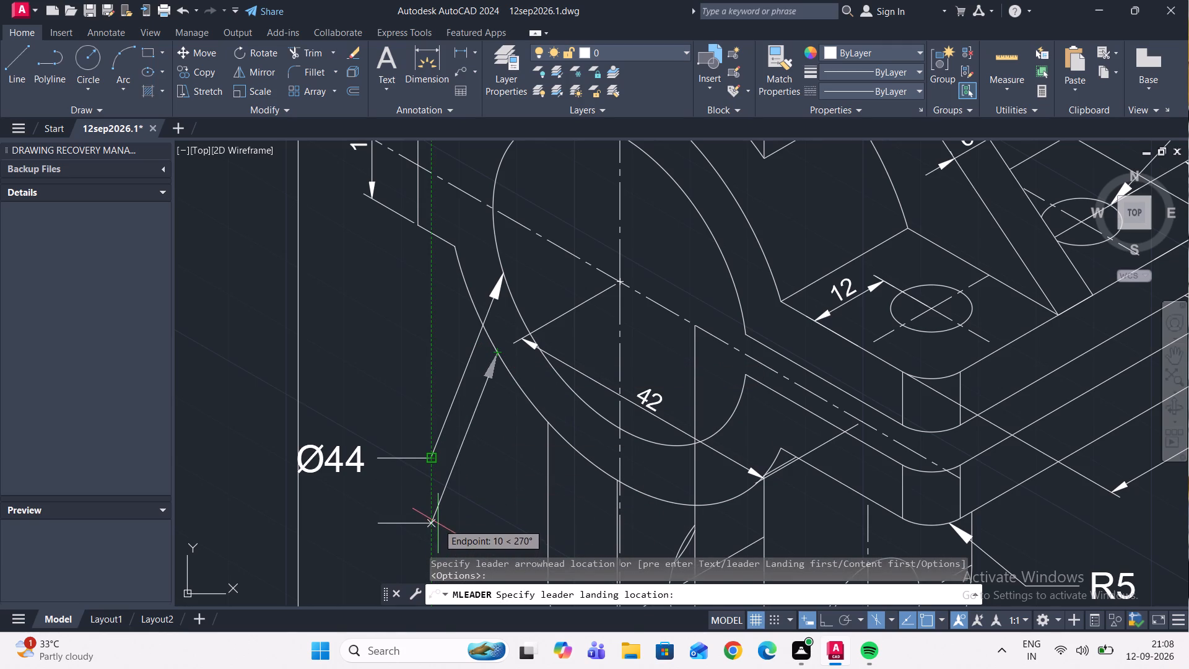
{"action": "left_click", "coordinate": [438, 523]}
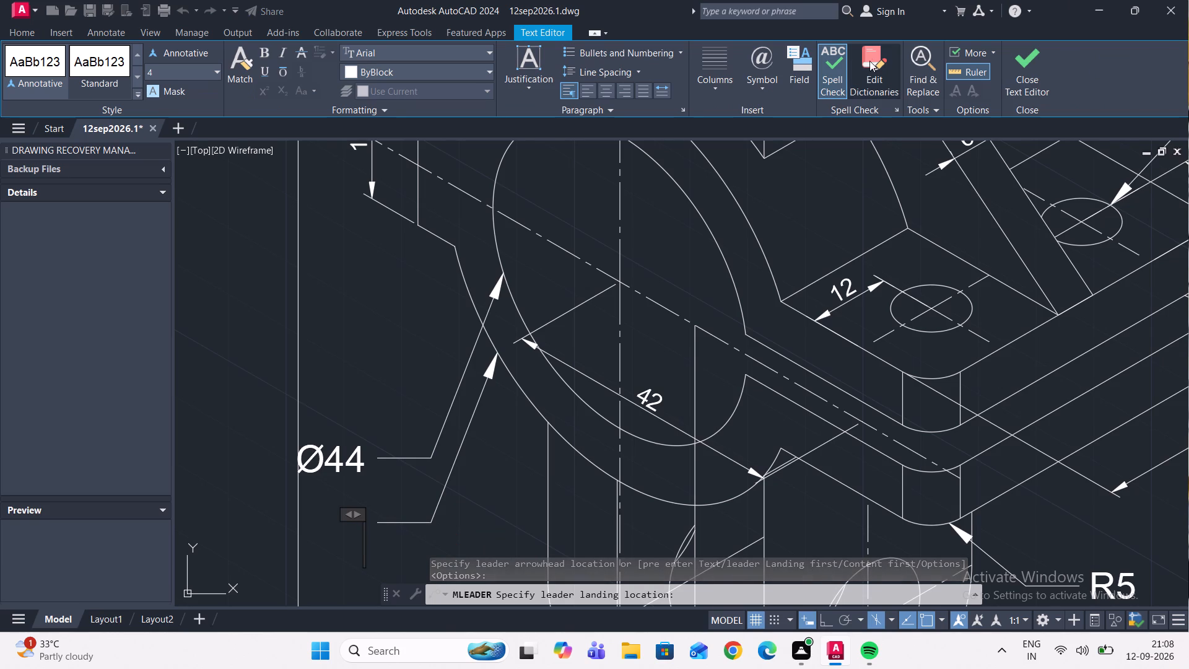
{"action": "left_click", "coordinate": [781, 92]}
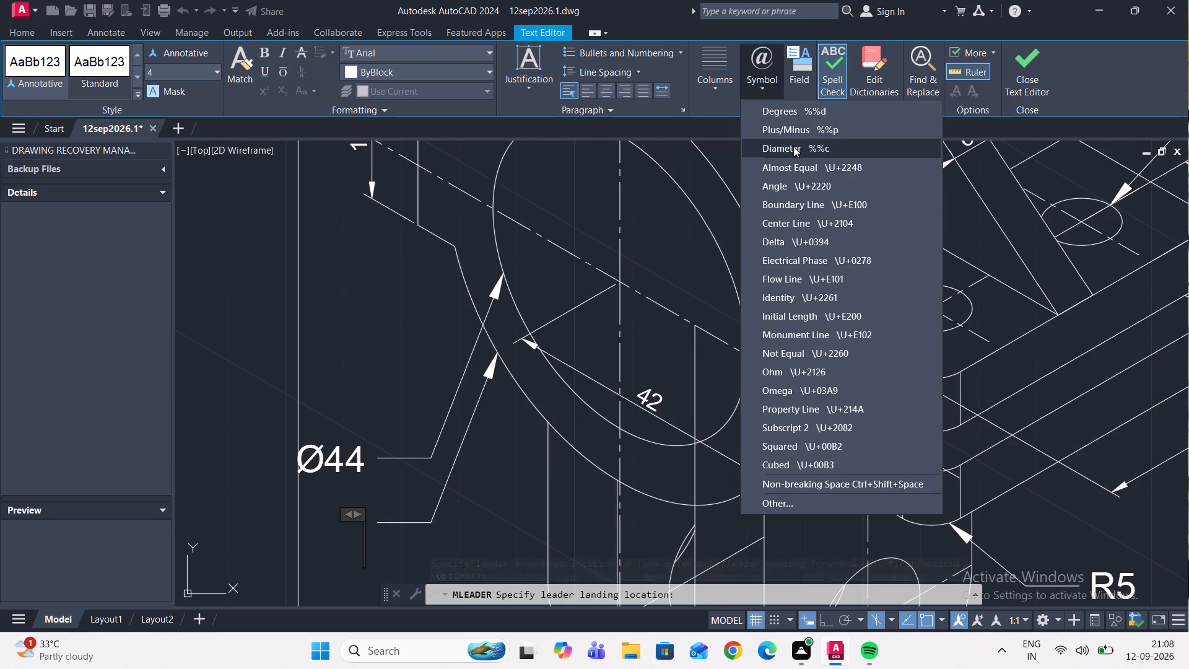
{"action": "left_click", "coordinate": [793, 146]}
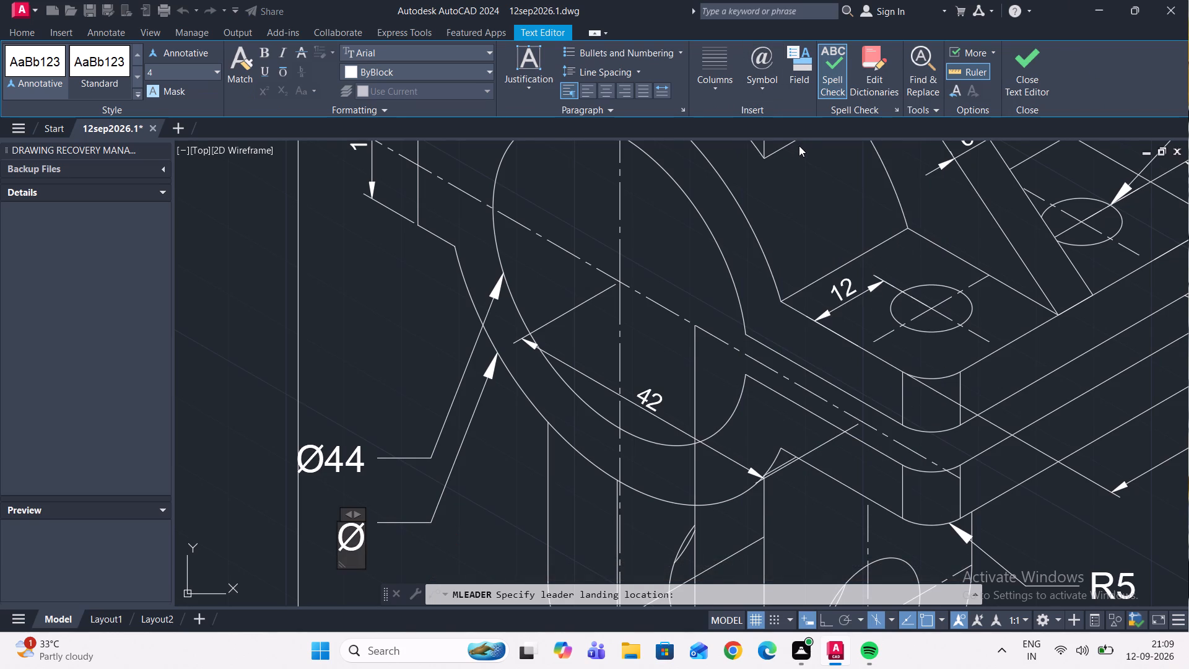
{"action": "key", "text": "6"}
{"action": "key", "text": "0"}
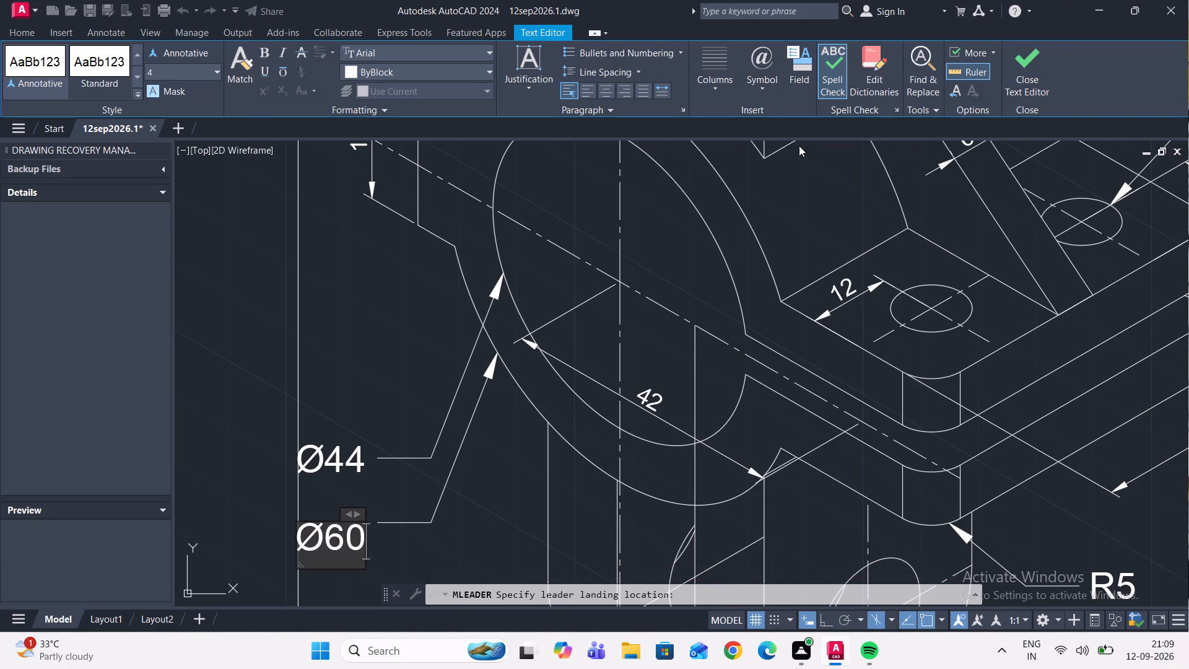
{"action": "left_click", "coordinate": [798, 146]}
Copy the slanted rib's front edge line from its upper corner to the midpoint of the rib's short top edge, on the hole's vertical centerline.
{"action": "scroll", "coordinate": [799, 157], "scroll_direction": "down", "scroll_amount": 1}
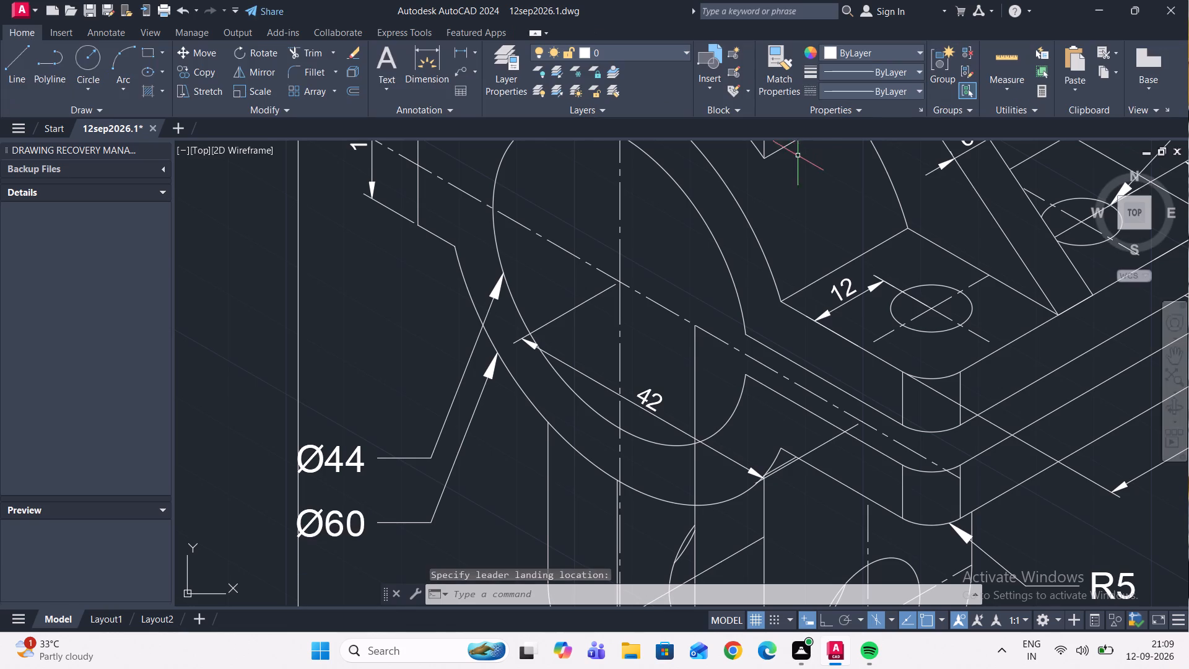
{"action": "scroll", "coordinate": [799, 157], "scroll_direction": "down", "scroll_amount": 2}
{"action": "middle_click_drag", "start_coordinate": [622, 230], "coordinate": [646, 410]}
{"action": "scroll", "coordinate": [735, 281], "scroll_direction": "up", "scroll_amount": 1}
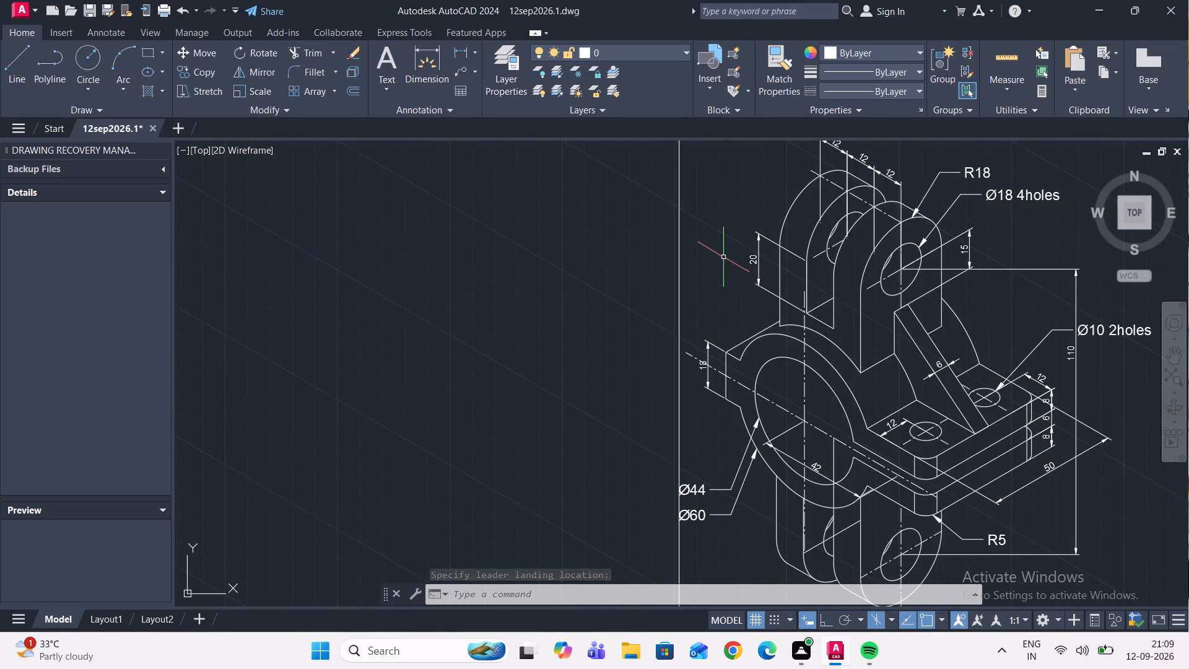
{"action": "middle_click_drag", "start_coordinate": [720, 268], "coordinate": [665, 365]}
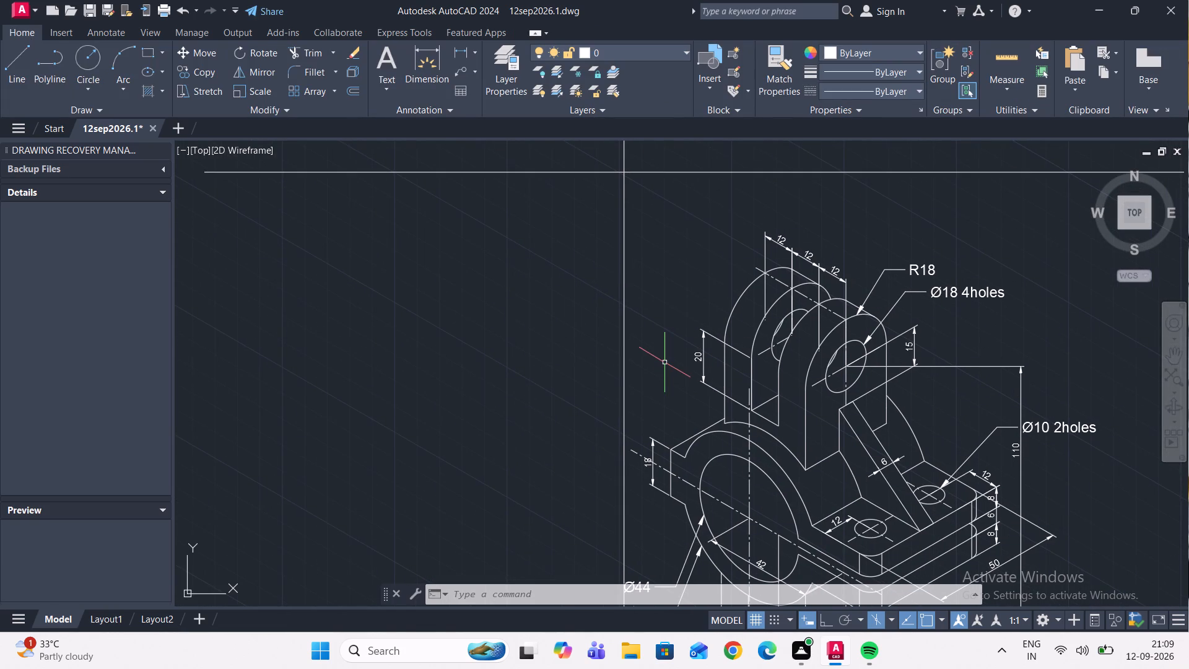
{"action": "middle_click_drag", "start_coordinate": [692, 340], "coordinate": [489, 304]}
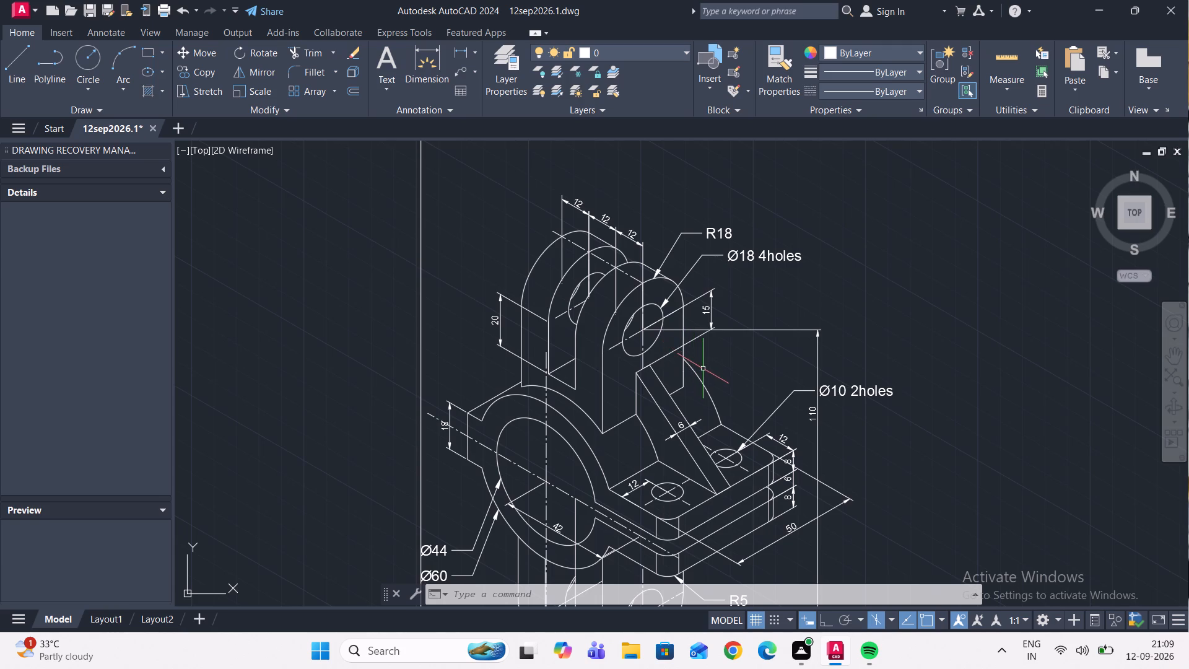
{"action": "middle_click_drag", "start_coordinate": [703, 369], "coordinate": [690, 336]}
{"action": "scroll", "coordinate": [609, 421], "scroll_direction": "up", "scroll_amount": 3}
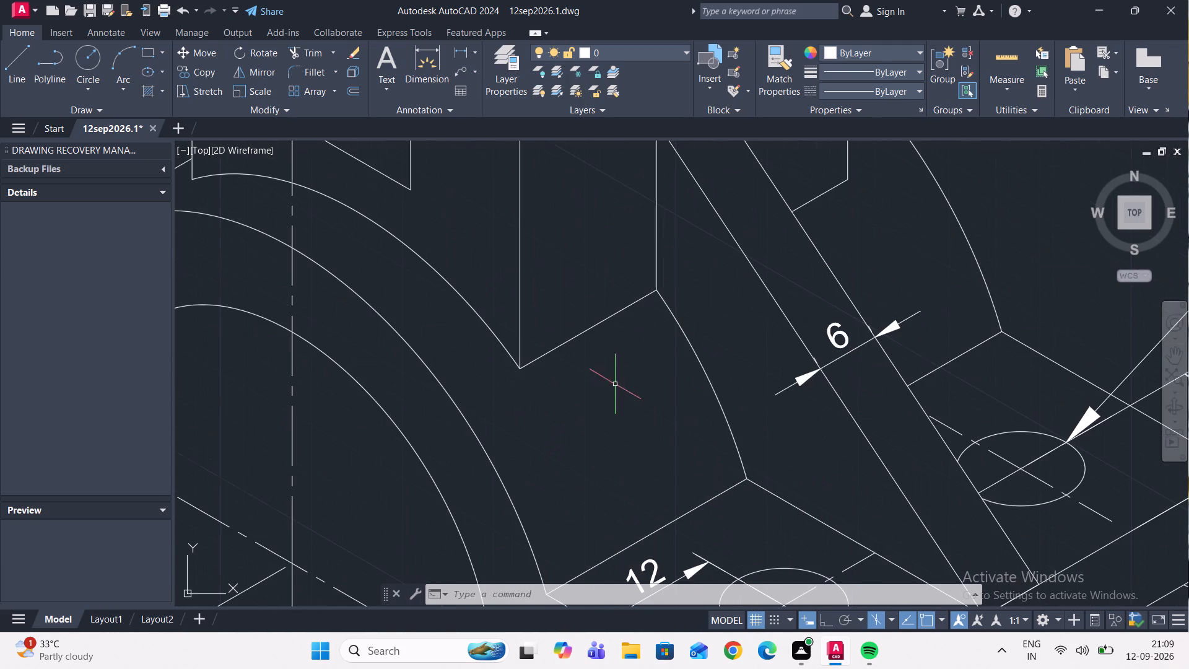
{"action": "left_click", "coordinate": [760, 278]}
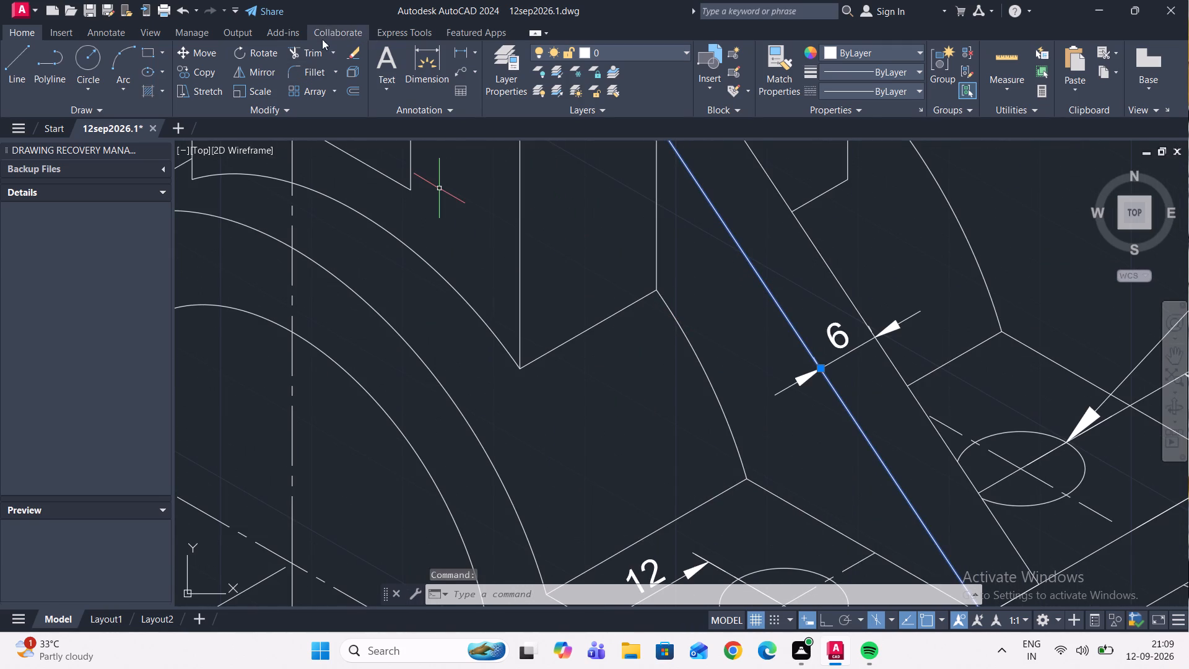
{"action": "left_click", "coordinate": [201, 69]}
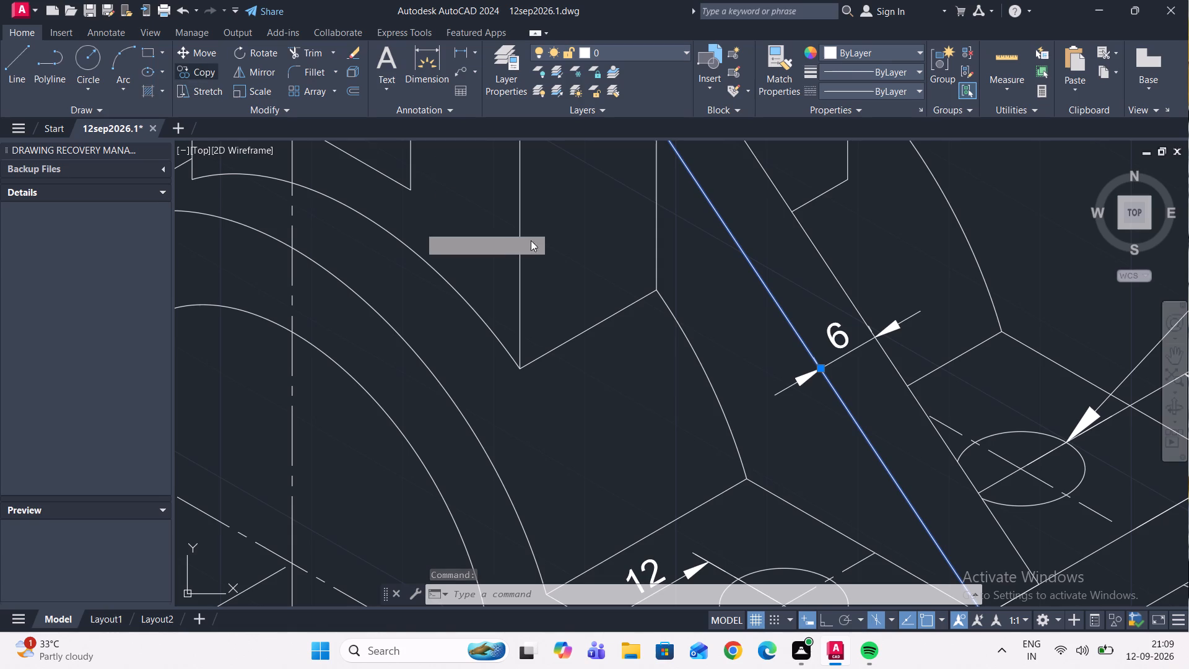
{"action": "scroll", "coordinate": [573, 249], "scroll_direction": "down", "scroll_amount": 3}
{"action": "scroll", "coordinate": [660, 222], "scroll_direction": "down", "scroll_amount": 2}
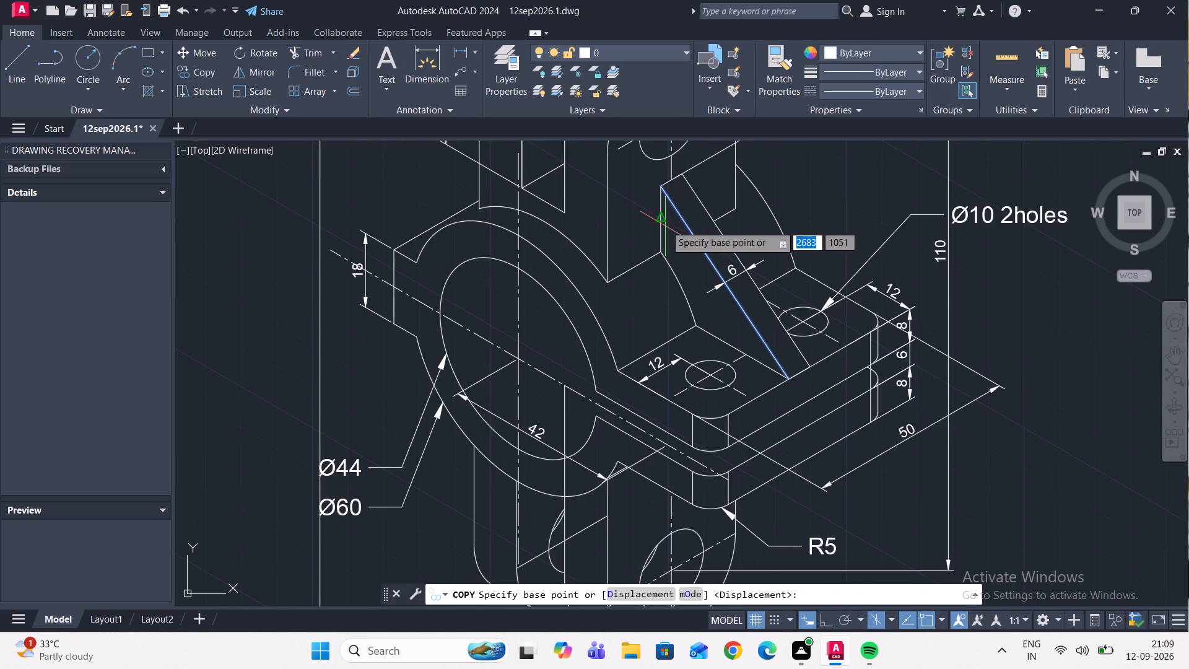
{"action": "middle_click_drag", "start_coordinate": [666, 225], "coordinate": [640, 326]}
{"action": "scroll", "coordinate": [640, 325], "scroll_direction": "up", "scroll_amount": 1}
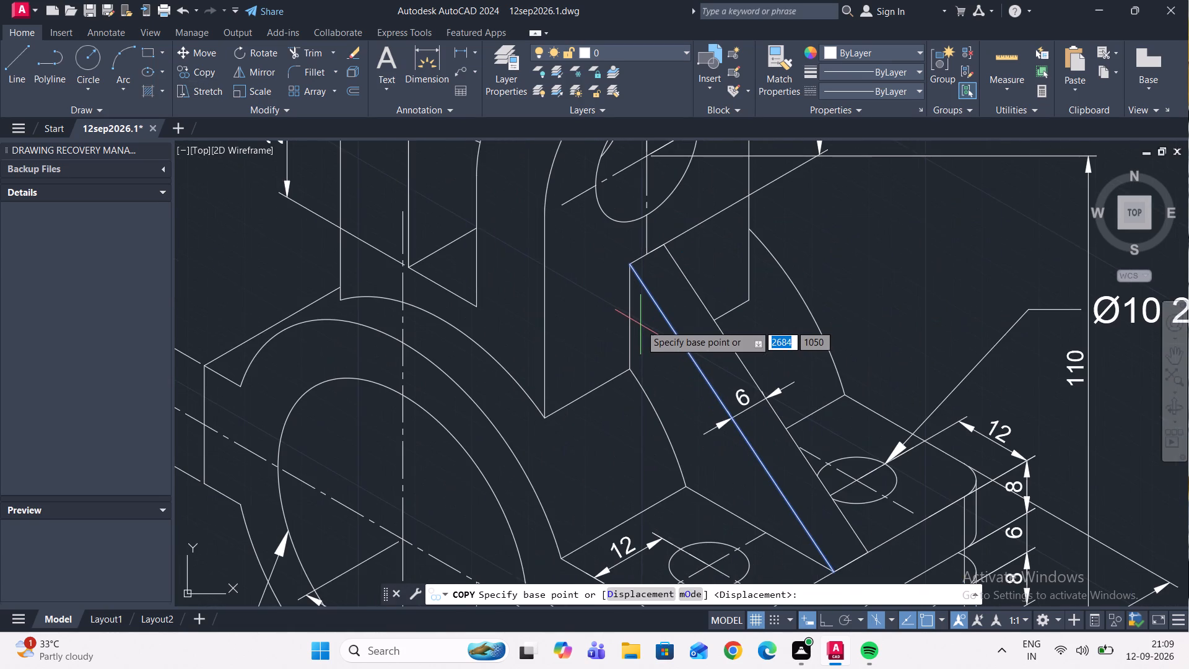
{"action": "scroll", "coordinate": [630, 261], "scroll_direction": "up", "scroll_amount": 3}
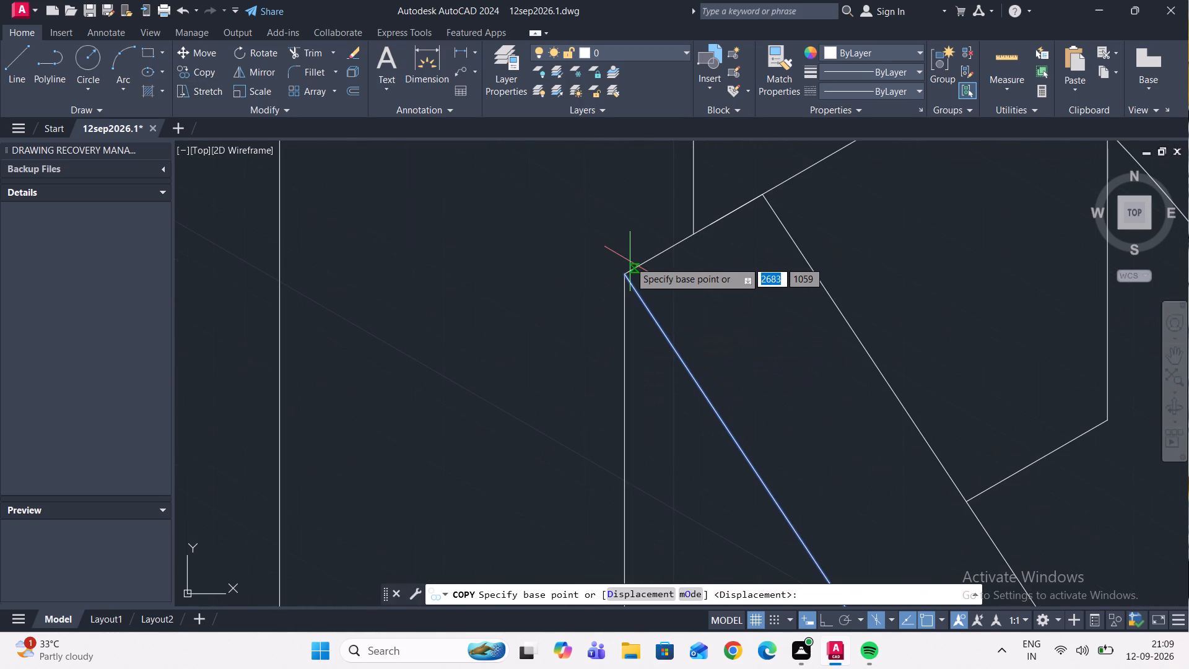
{"action": "left_click", "coordinate": [627, 274]}
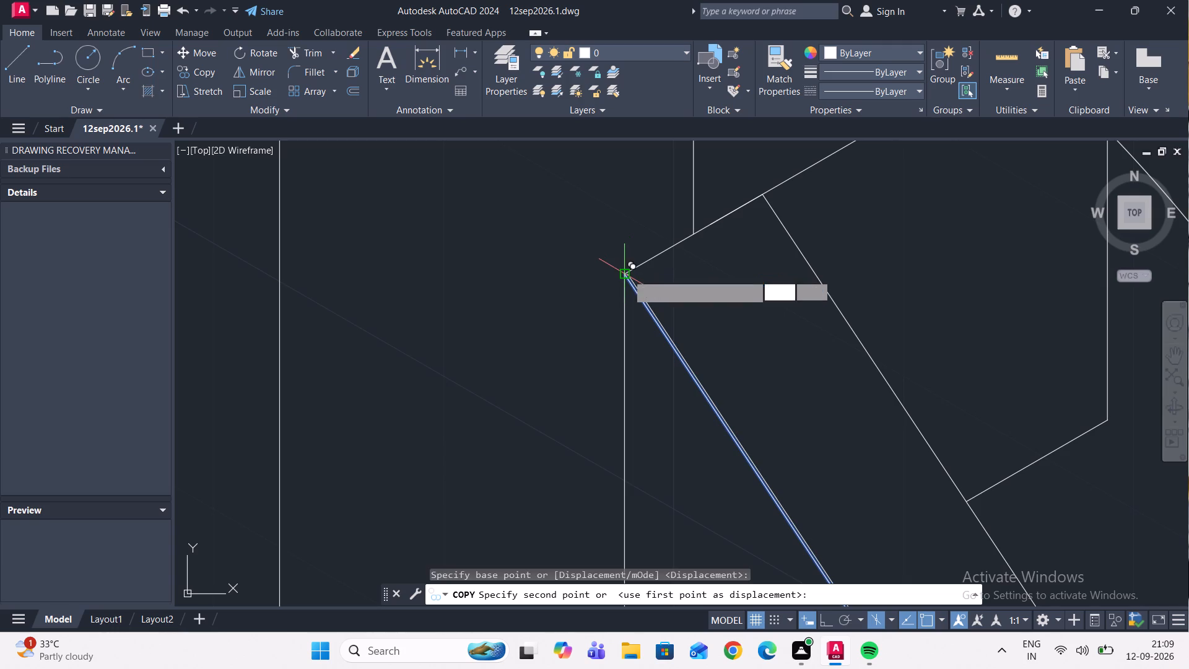
{"action": "left_click", "coordinate": [691, 231]}
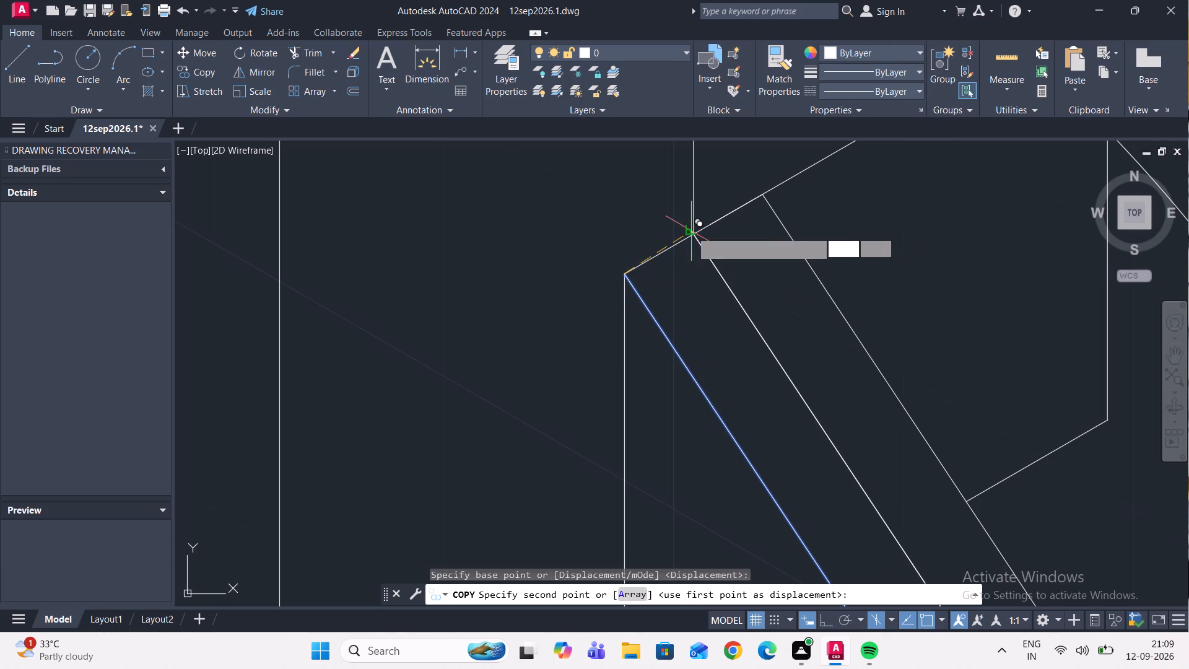
{"action": "key", "text": "Escape"}
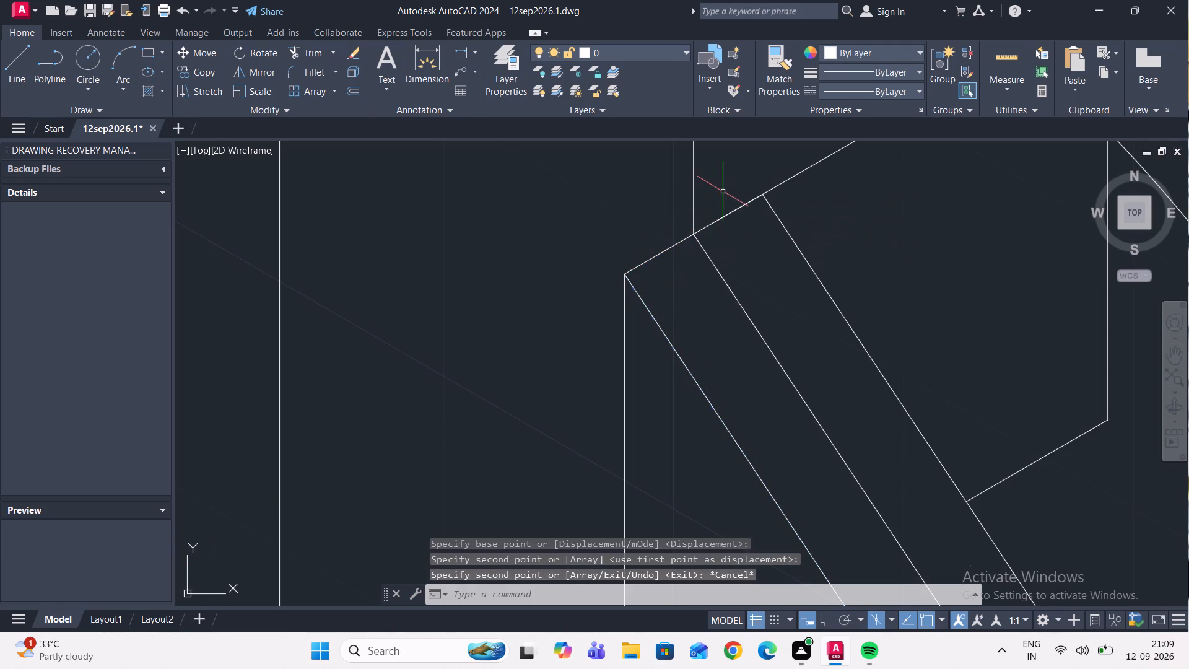
Match the properties of the upper hole's vertical centerline onto the new middle line of the slanted rib.
{"action": "scroll", "coordinate": [774, 314], "scroll_direction": "down", "scroll_amount": 3}
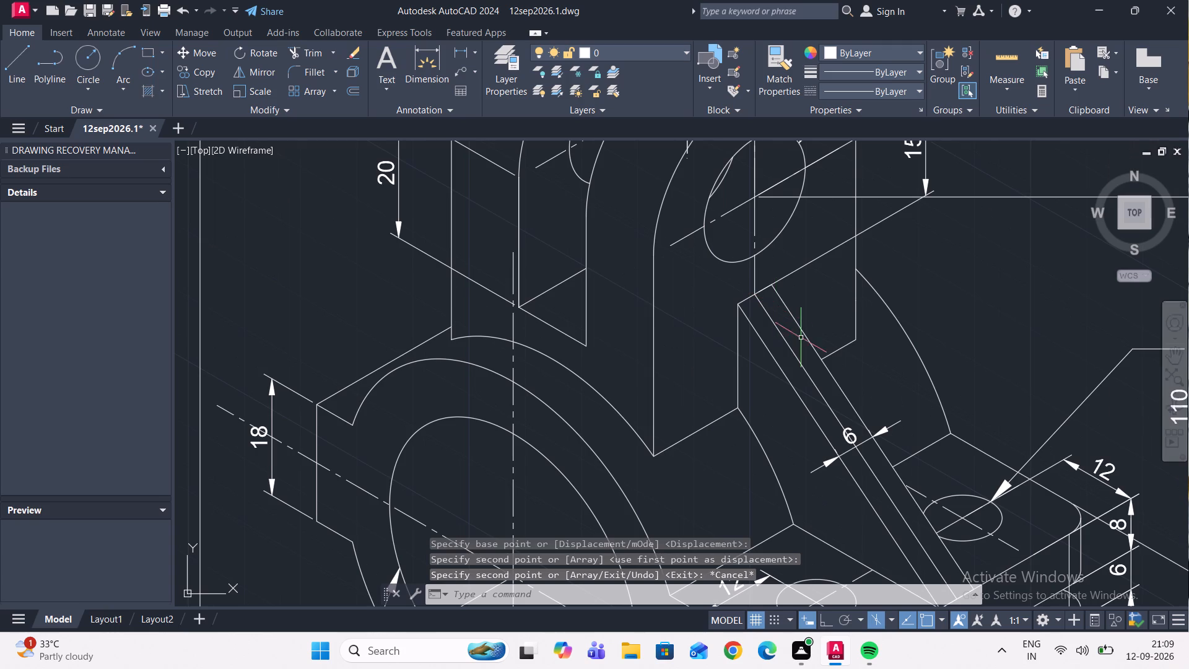
{"action": "middle_click_drag", "start_coordinate": [814, 354], "coordinate": [732, 298]}
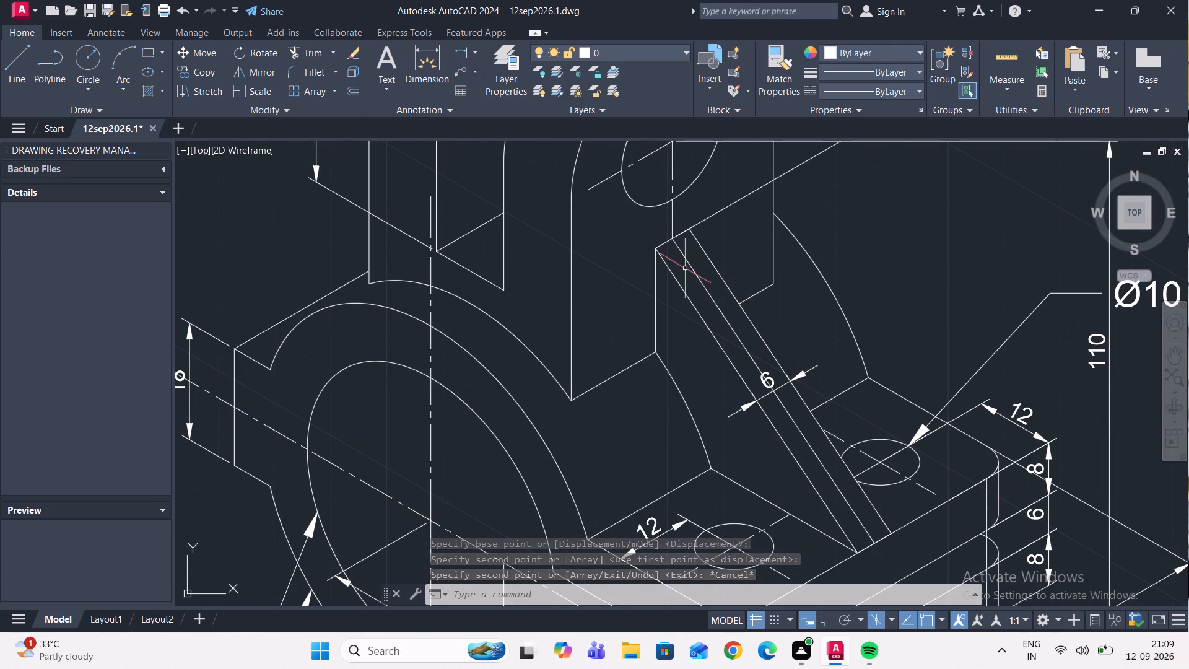
{"action": "left_click", "coordinate": [786, 90]}
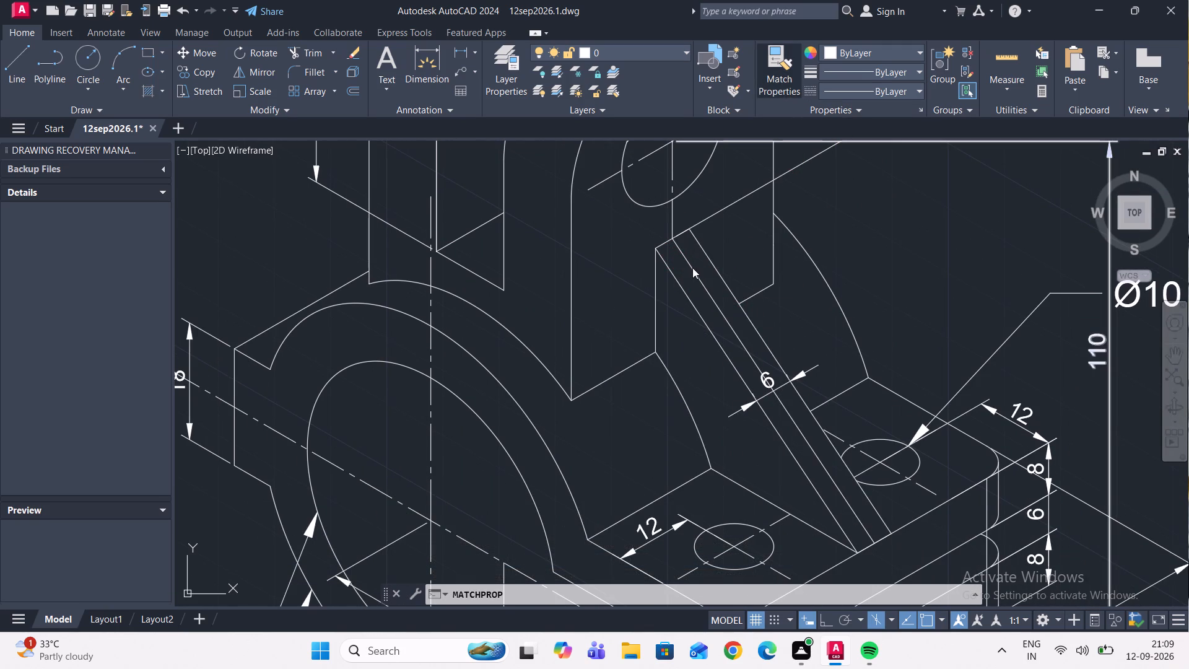
{"action": "left_click", "coordinate": [672, 223]}
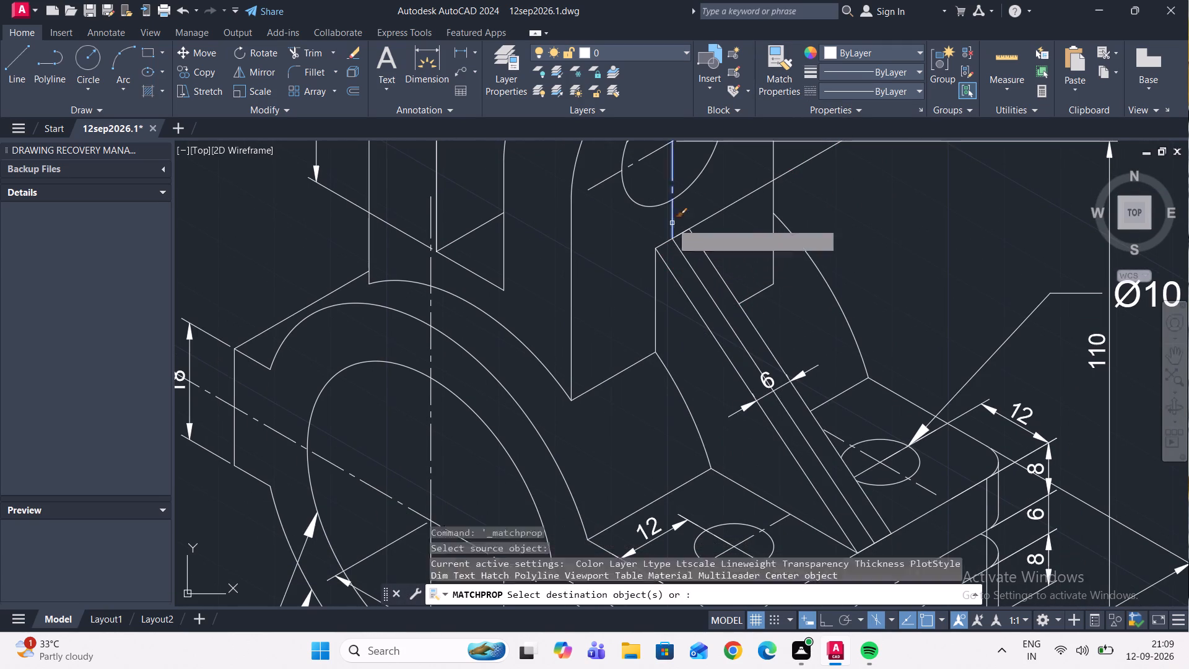
{"action": "left_click", "coordinate": [694, 266]}
{"action": "scroll", "coordinate": [694, 266], "scroll_direction": "down", "scroll_amount": 4}
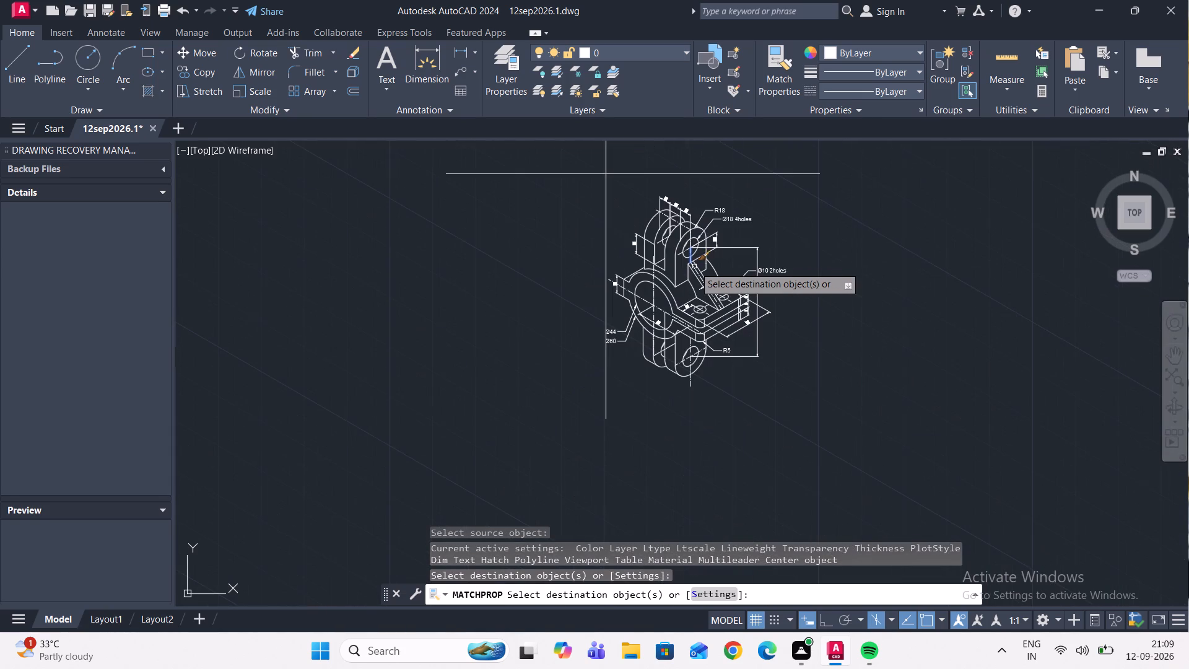
{"action": "scroll", "coordinate": [874, 210], "scroll_direction": "up", "scroll_amount": 1}
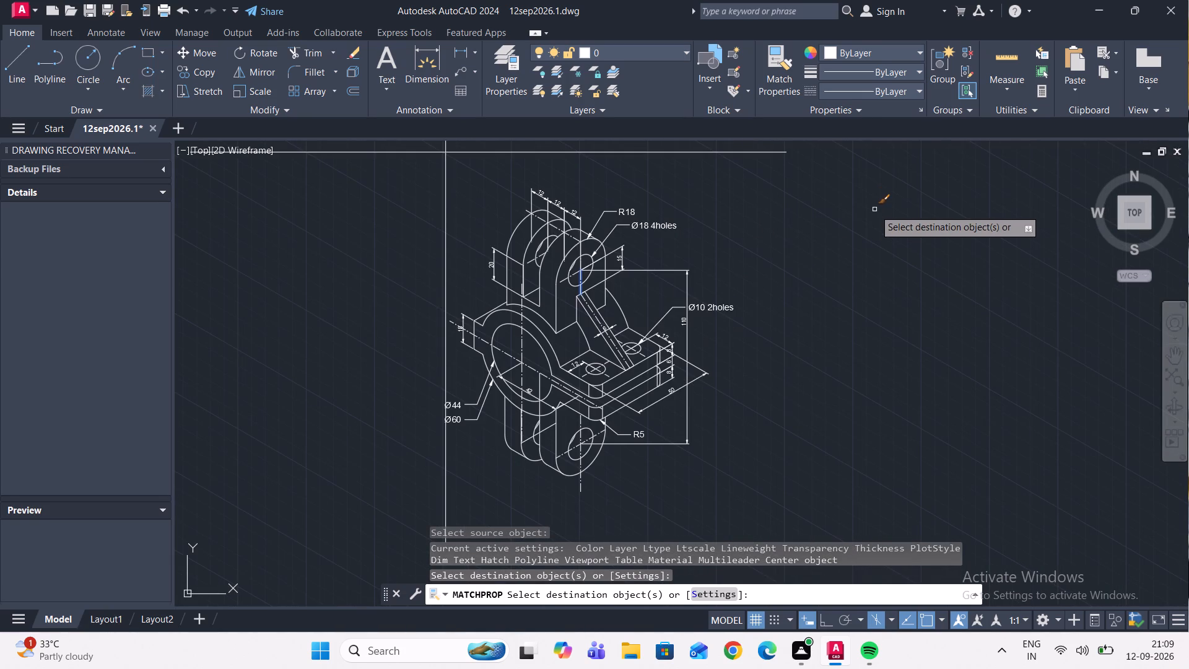
{"action": "key", "text": "Escape"}
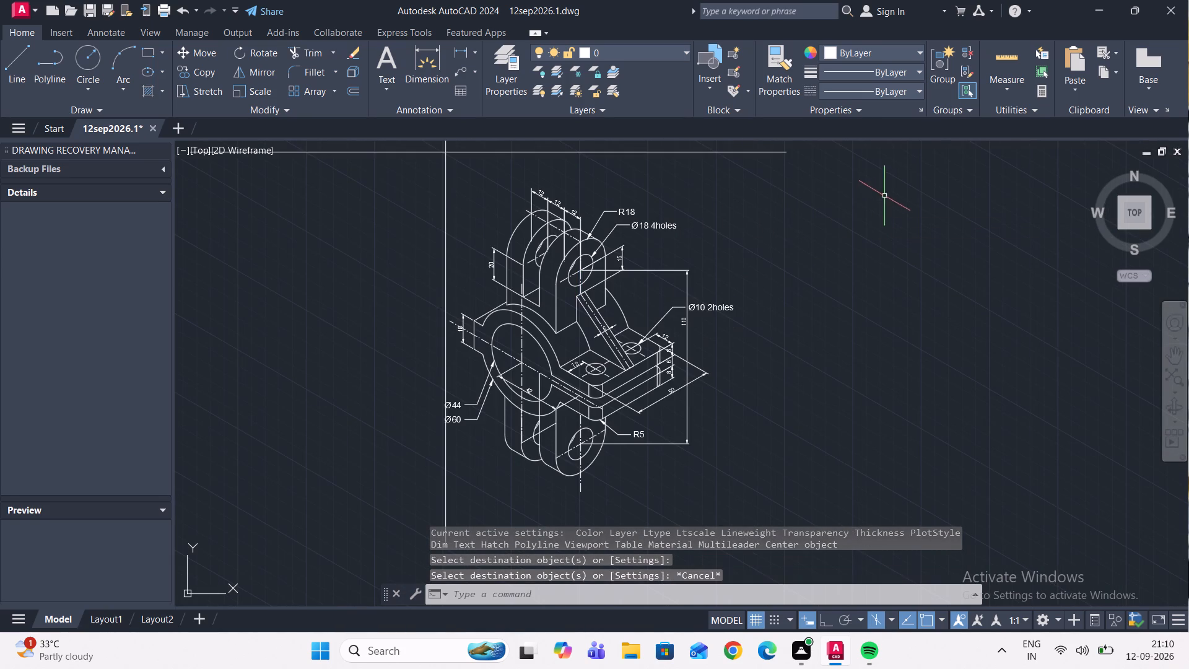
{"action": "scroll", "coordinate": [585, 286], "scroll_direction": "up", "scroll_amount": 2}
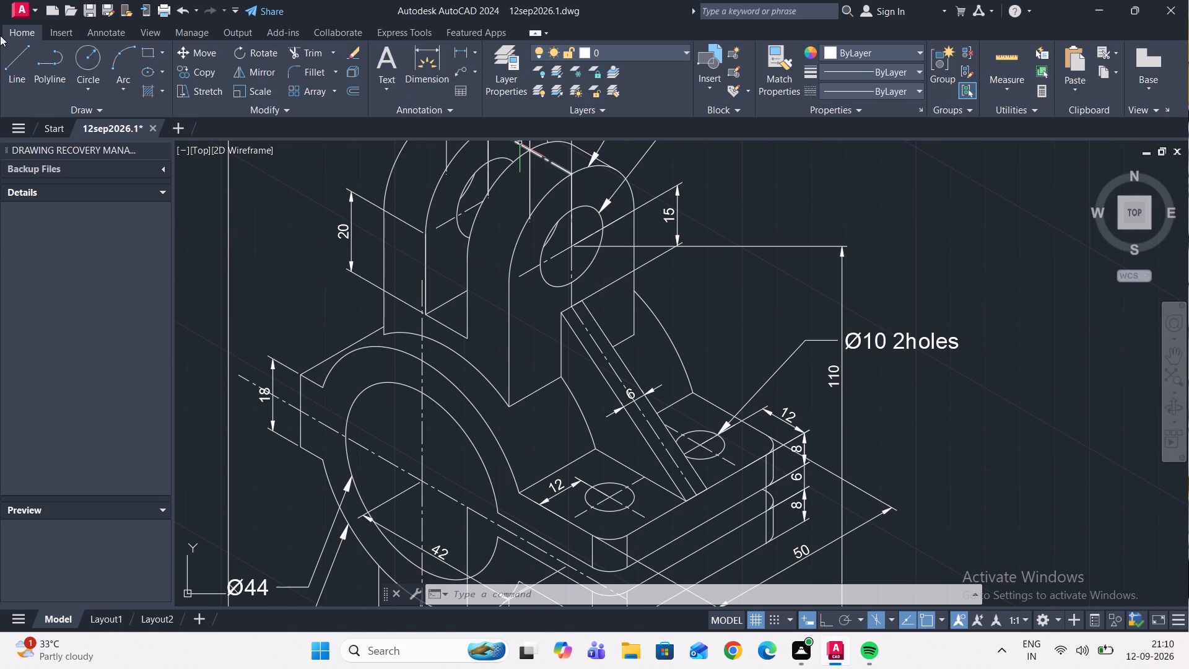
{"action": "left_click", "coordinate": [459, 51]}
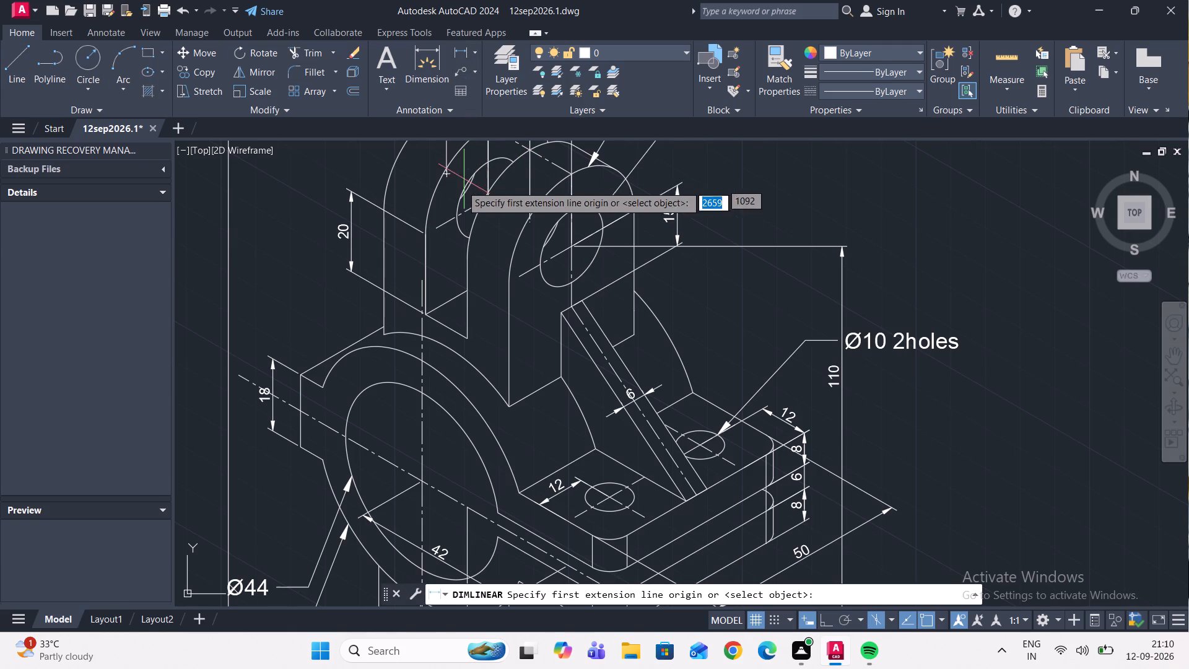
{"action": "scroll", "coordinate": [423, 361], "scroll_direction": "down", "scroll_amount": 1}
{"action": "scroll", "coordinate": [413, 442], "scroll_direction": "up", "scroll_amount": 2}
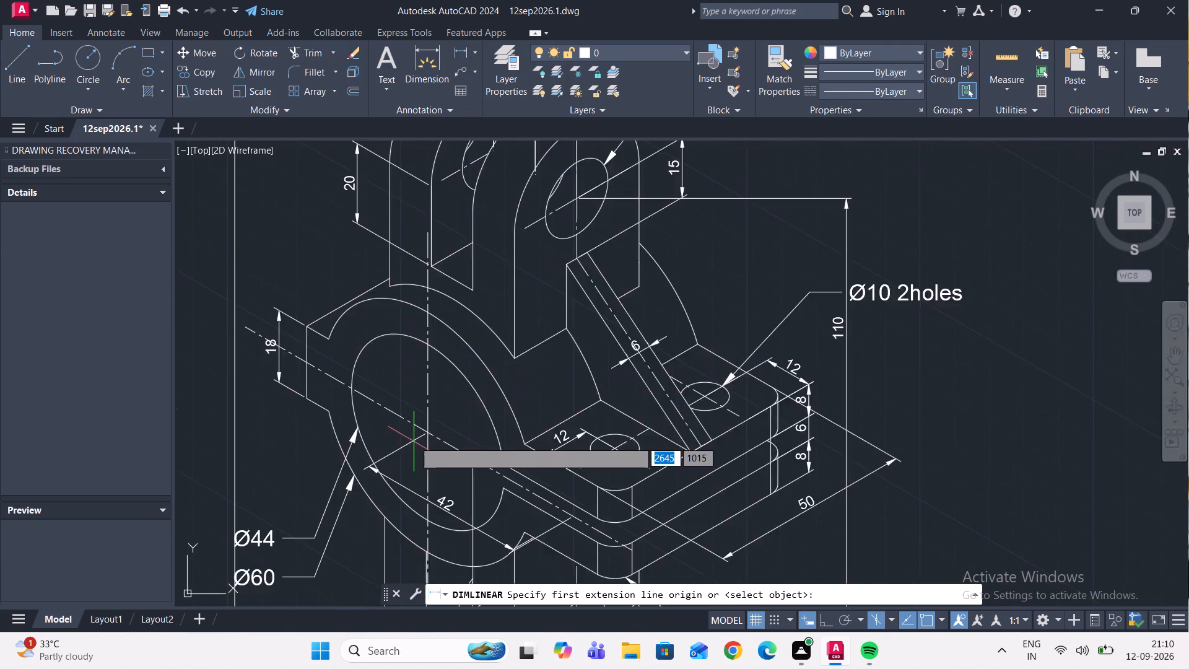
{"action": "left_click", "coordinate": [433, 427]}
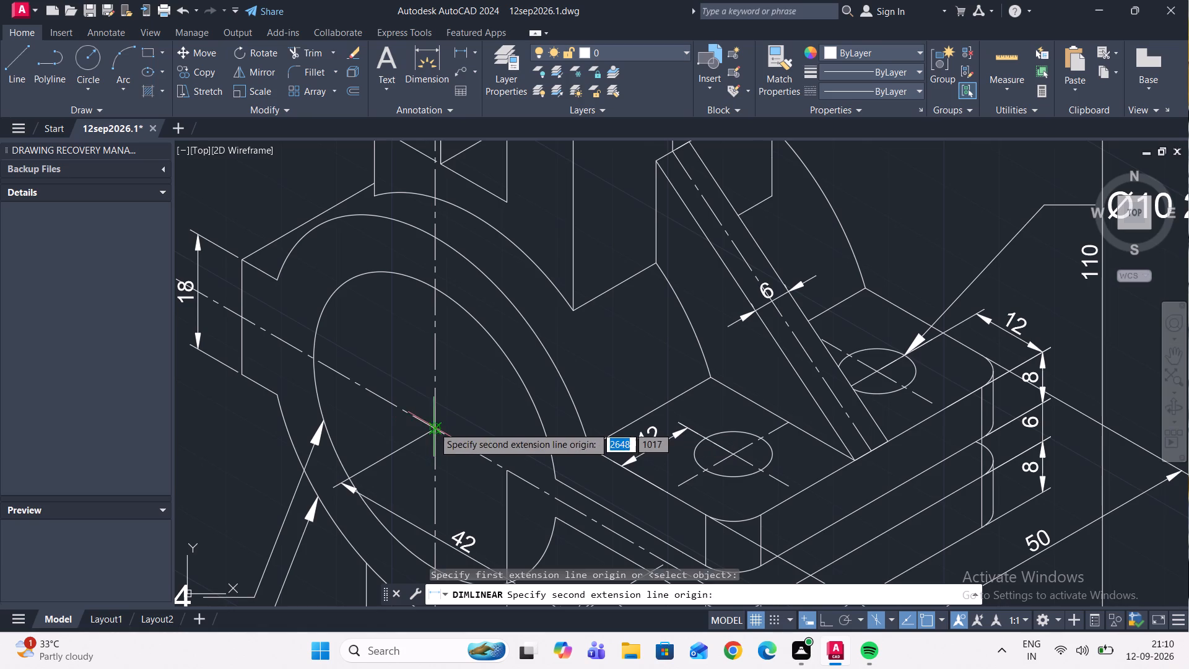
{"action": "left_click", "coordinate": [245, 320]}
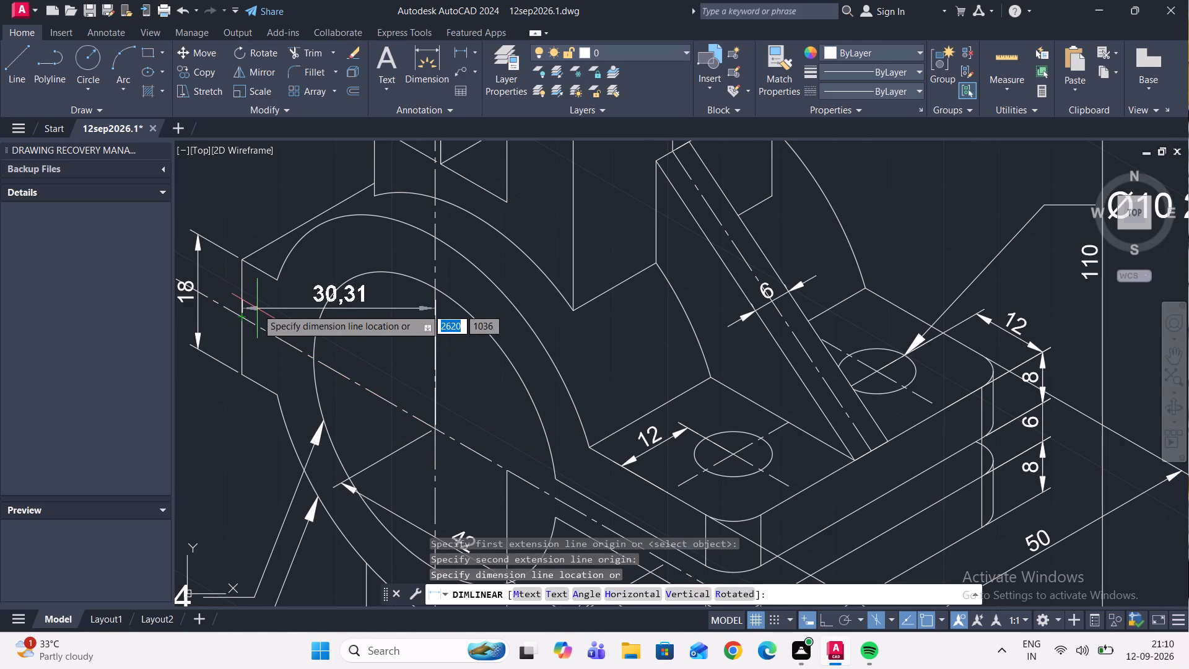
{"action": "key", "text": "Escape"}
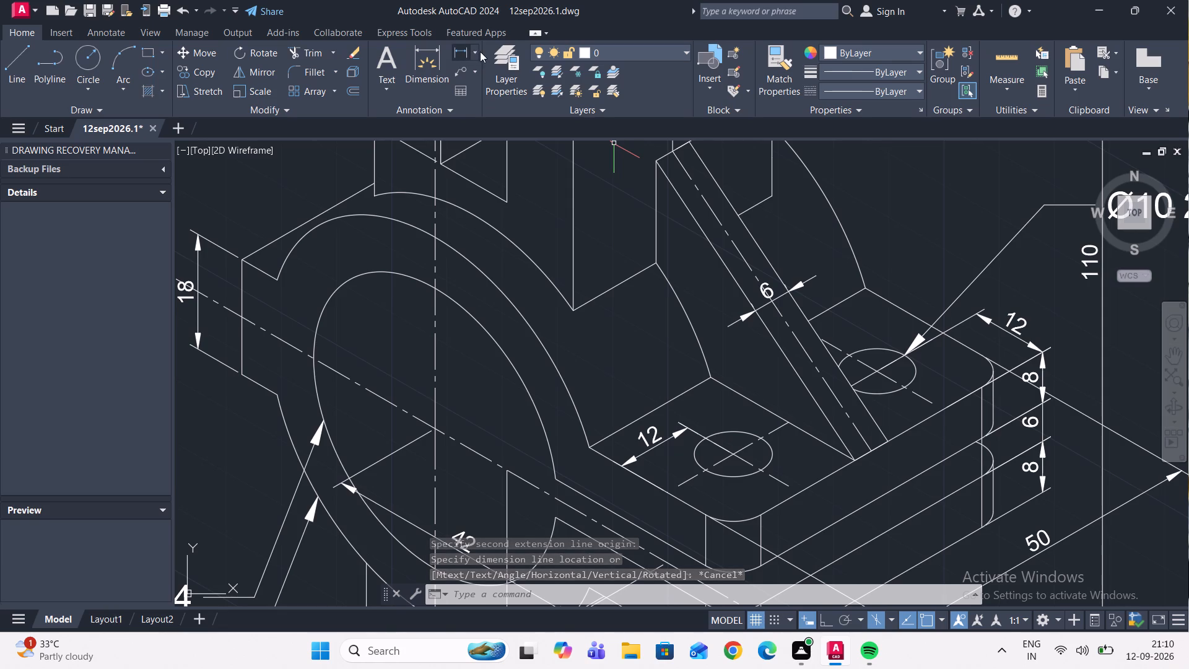
Add an aligned dimension from the large ring's center to the midpoint of the side flange's vertical edge, placed just above the centerline.
{"action": "left_click", "coordinate": [474, 51]}
{"action": "left_click", "coordinate": [500, 110]}
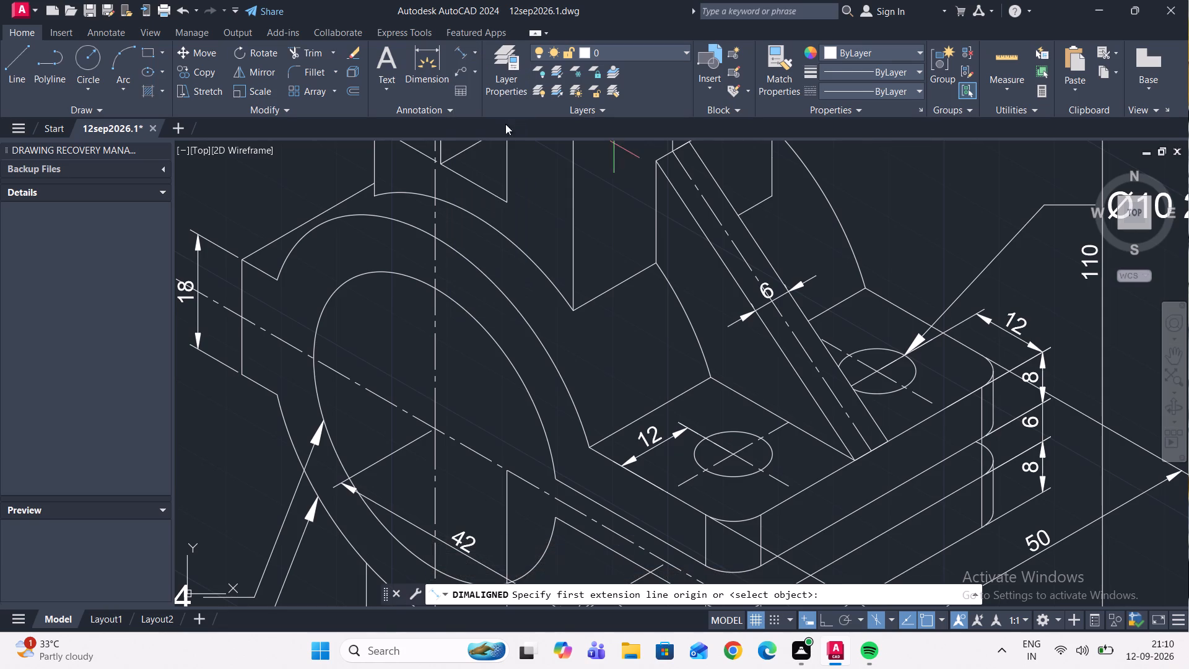
{"action": "left_click", "coordinate": [434, 427]}
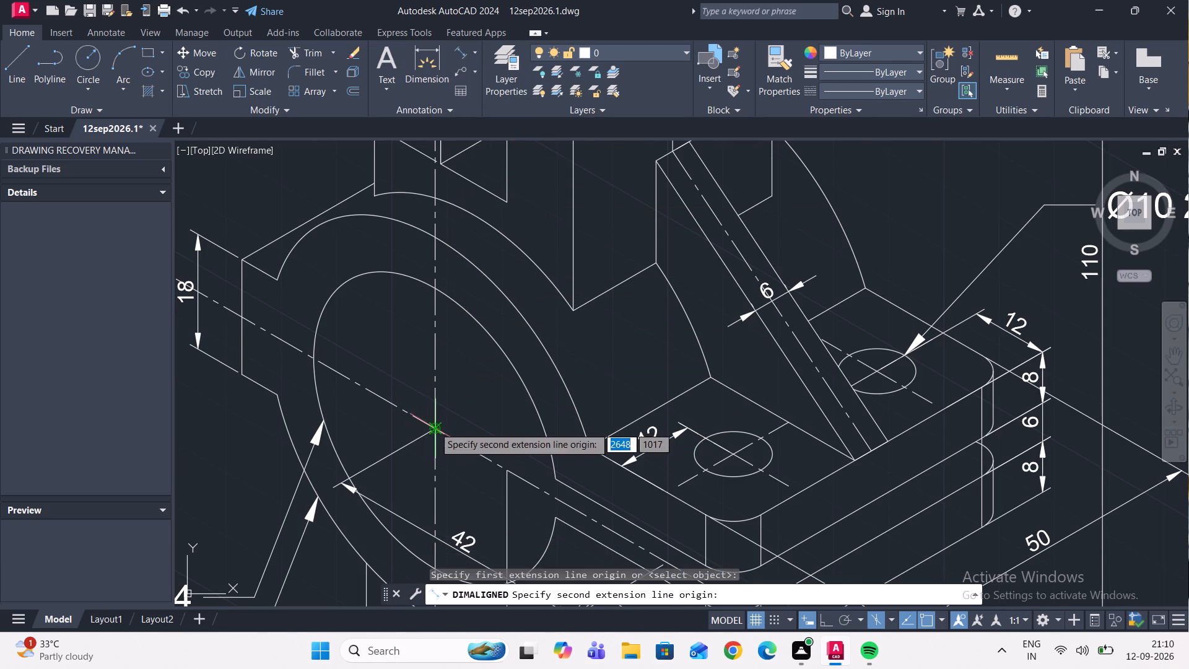
{"action": "left_click", "coordinate": [244, 320]}
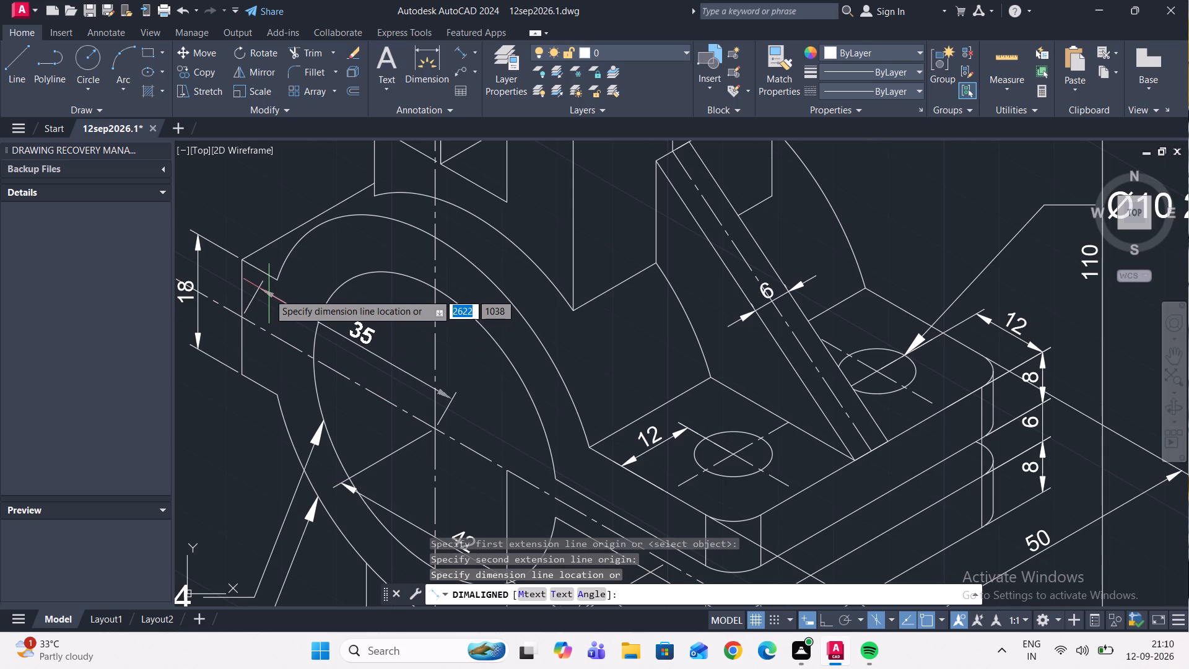
{"action": "left_click", "coordinate": [269, 294]}
Oblique the 35 dimension at the side flange, taking the angle from the midpoint to the top of the flange's vertical edge.
{"action": "left_click", "coordinate": [268, 299]}
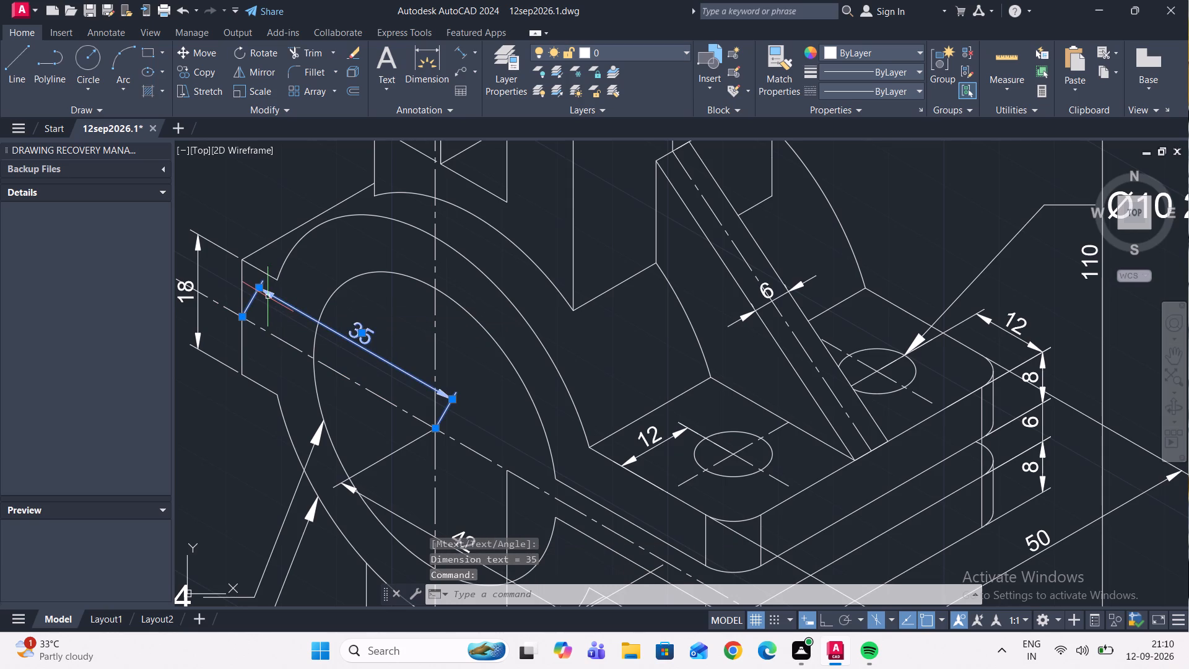
{"action": "type", "text": "DIMED"}
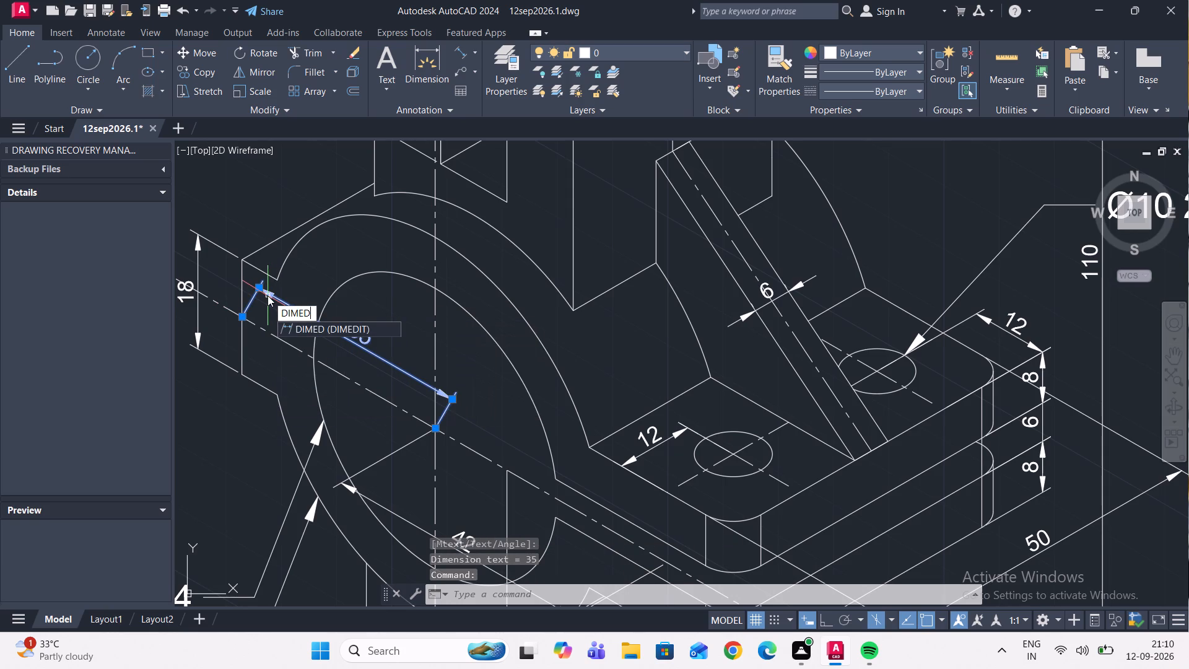
{"action": "key", "text": "Return"}
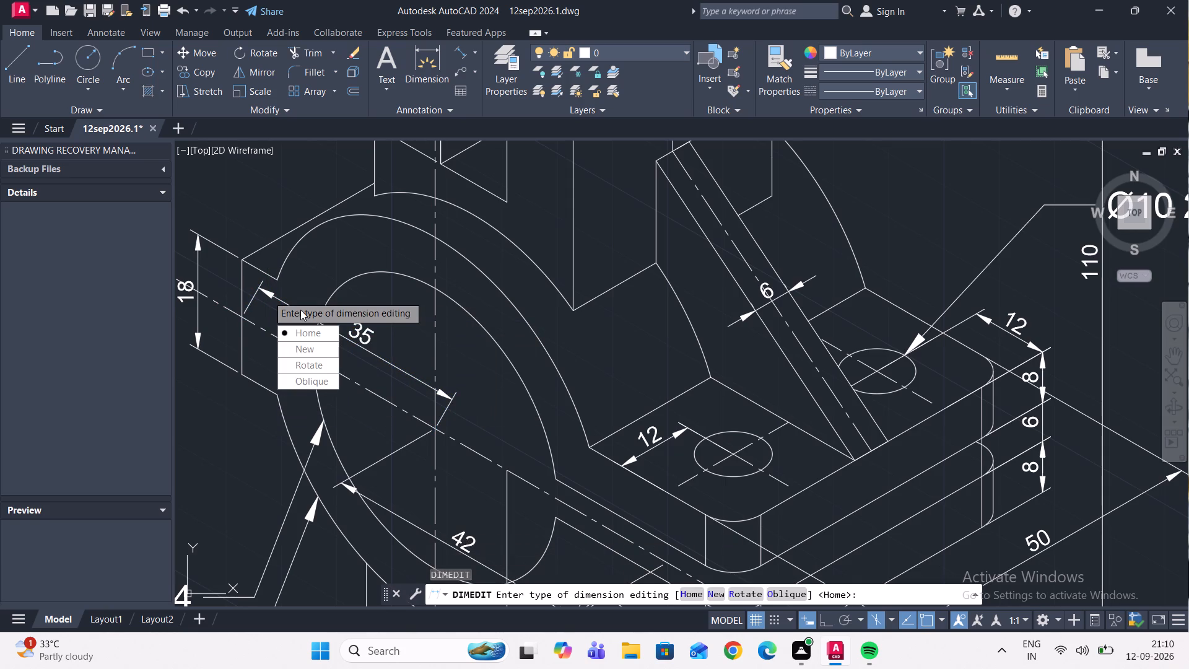
{"action": "left_click_drag", "start_coordinate": [323, 380], "coordinate": [268, 295]}
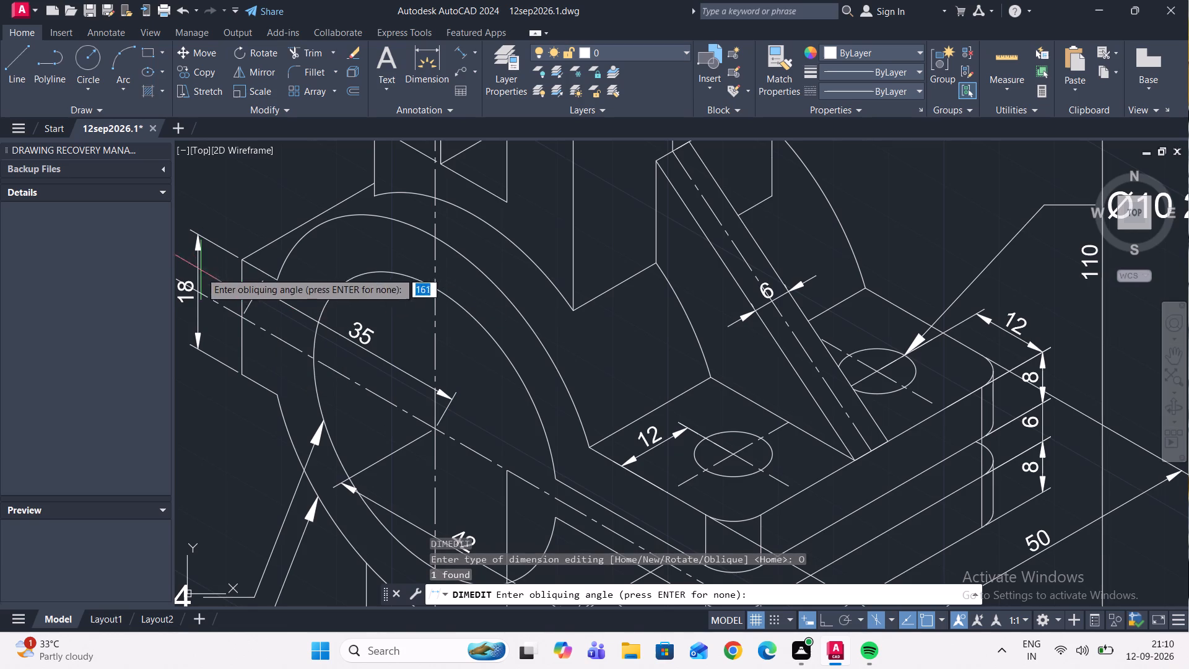
{"action": "scroll", "coordinate": [240, 314], "scroll_direction": "up", "scroll_amount": 1}
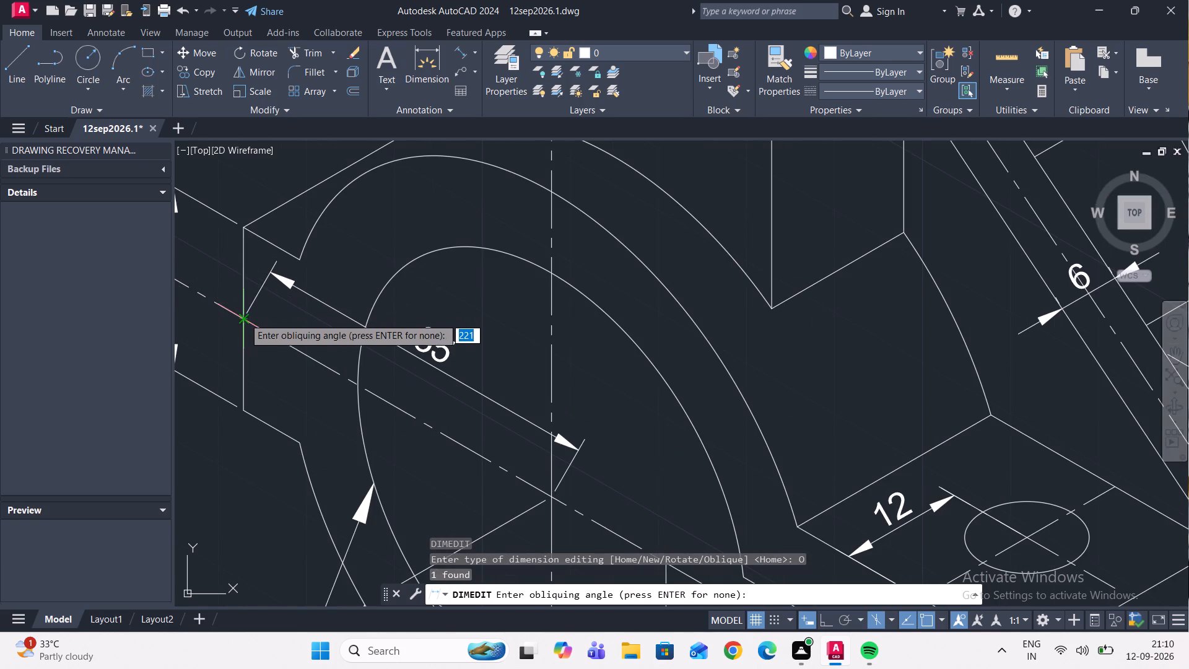
{"action": "left_click", "coordinate": [245, 320]}
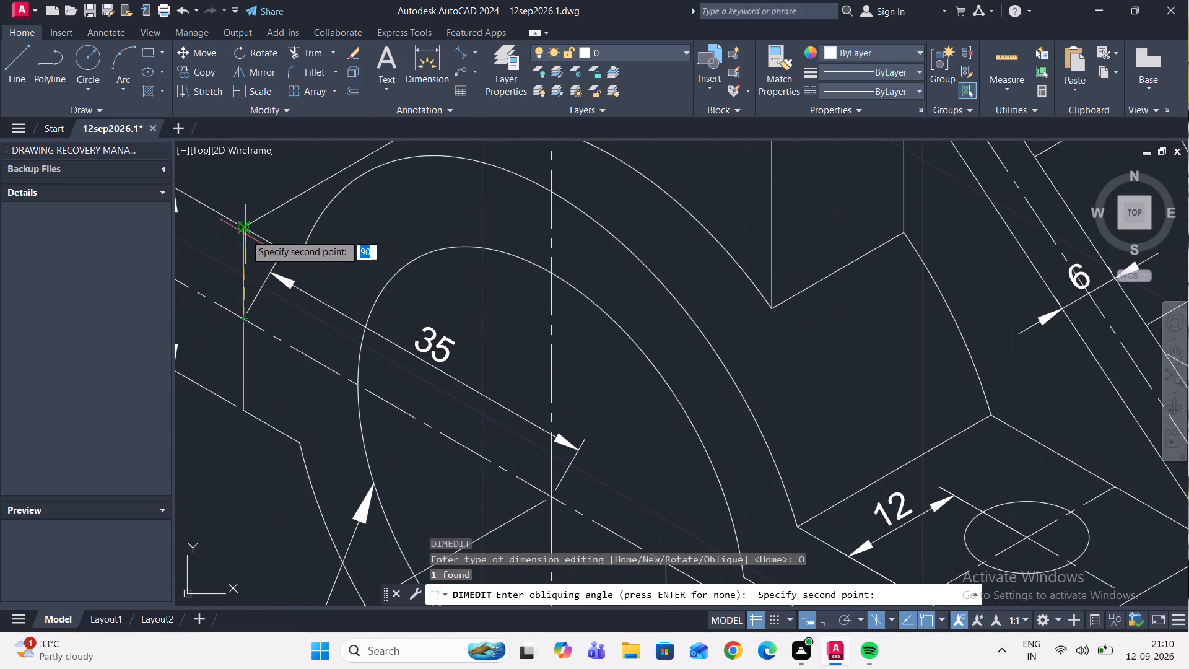
{"action": "left_click", "coordinate": [245, 233]}
{"action": "scroll", "coordinate": [246, 231], "scroll_direction": "down", "scroll_amount": 3}
Oblique the 42 dimension below the large ring's centerline, picking the angle upward from the ring's center along its vertical centerline.
{"action": "scroll", "coordinate": [313, 291], "scroll_direction": "up", "scroll_amount": 1}
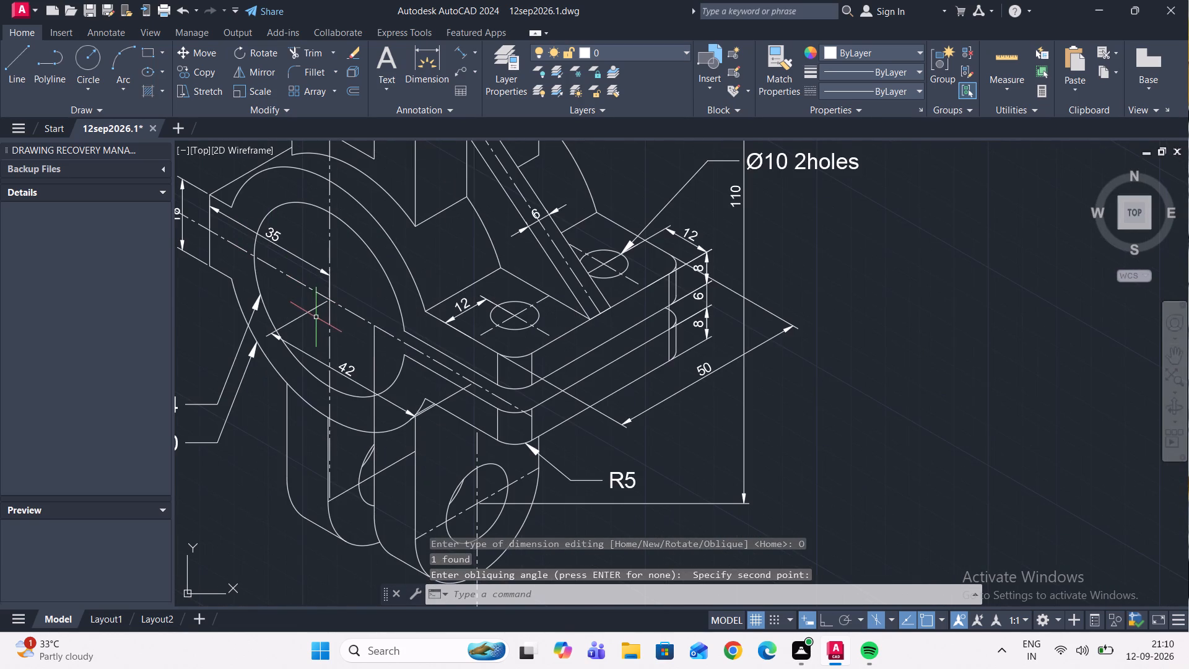
{"action": "left_click", "coordinate": [305, 316]}
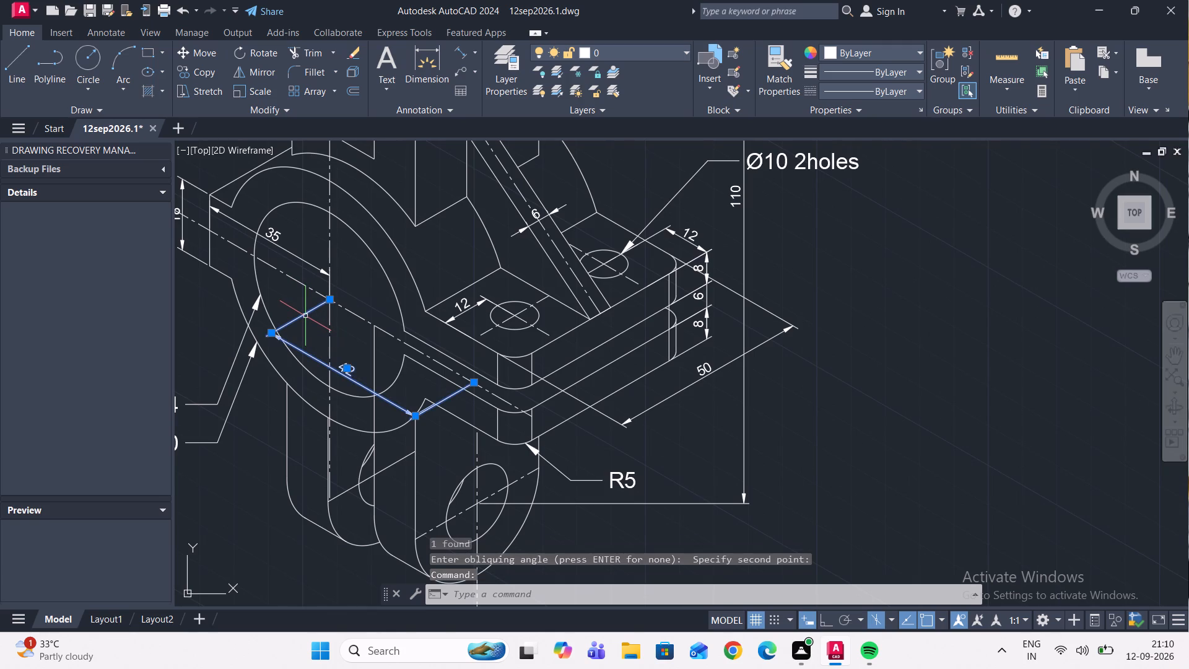
{"action": "key", "text": "Return"}
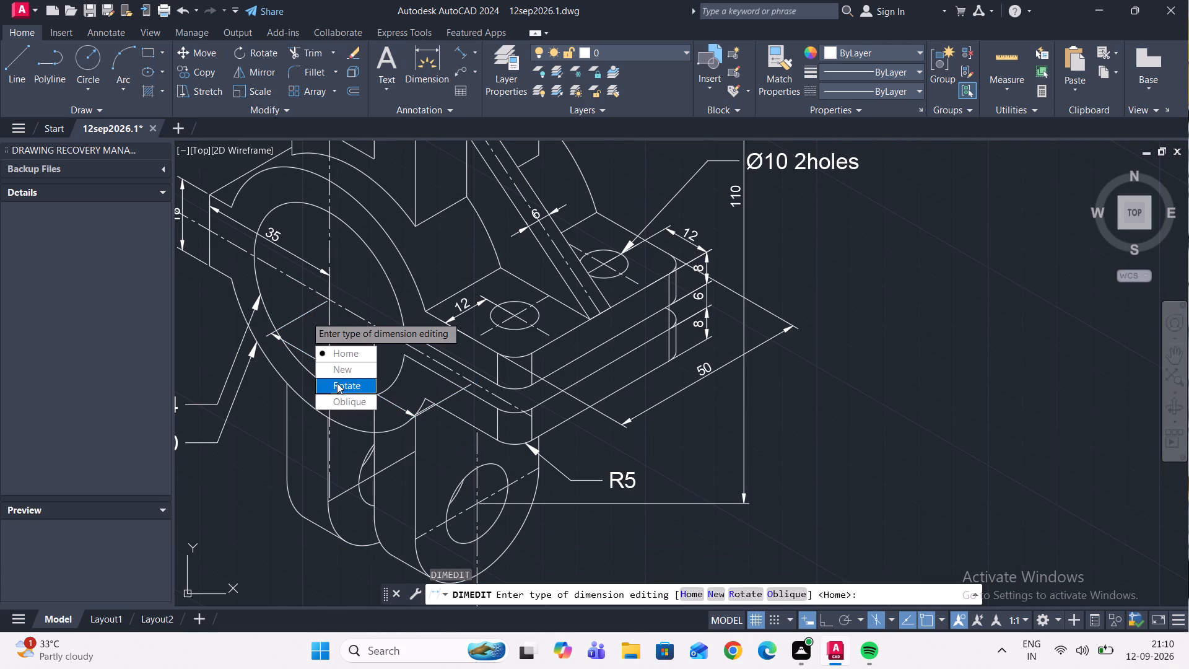
{"action": "left_click_drag", "start_coordinate": [346, 399], "coordinate": [305, 316]}
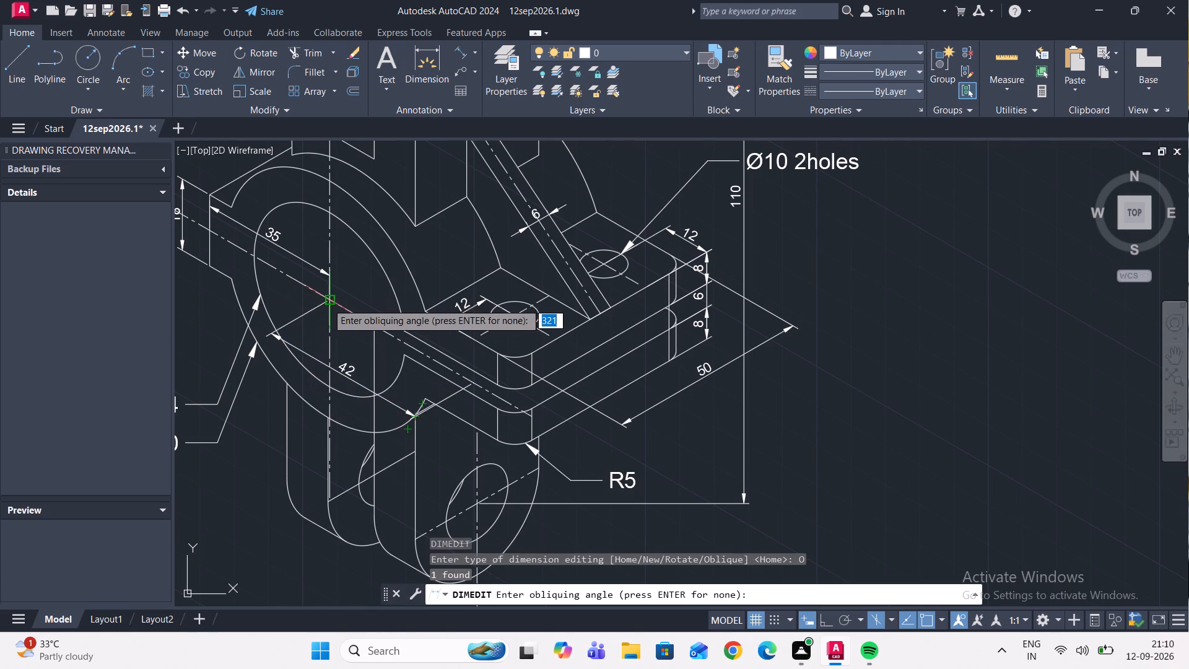
{"action": "scroll", "coordinate": [328, 303], "scroll_direction": "up", "scroll_amount": 2}
{"action": "left_click", "coordinate": [334, 297]}
{"action": "scroll", "coordinate": [340, 253], "scroll_direction": "down", "scroll_amount": 1}
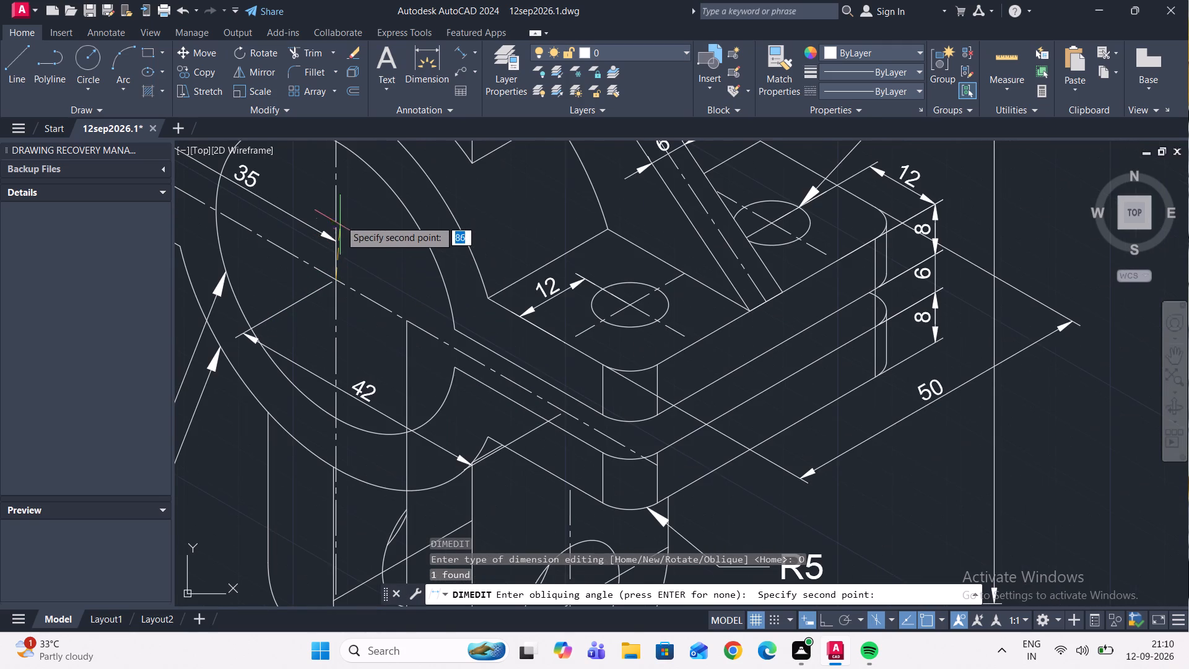
{"action": "left_click", "coordinate": [335, 198]}
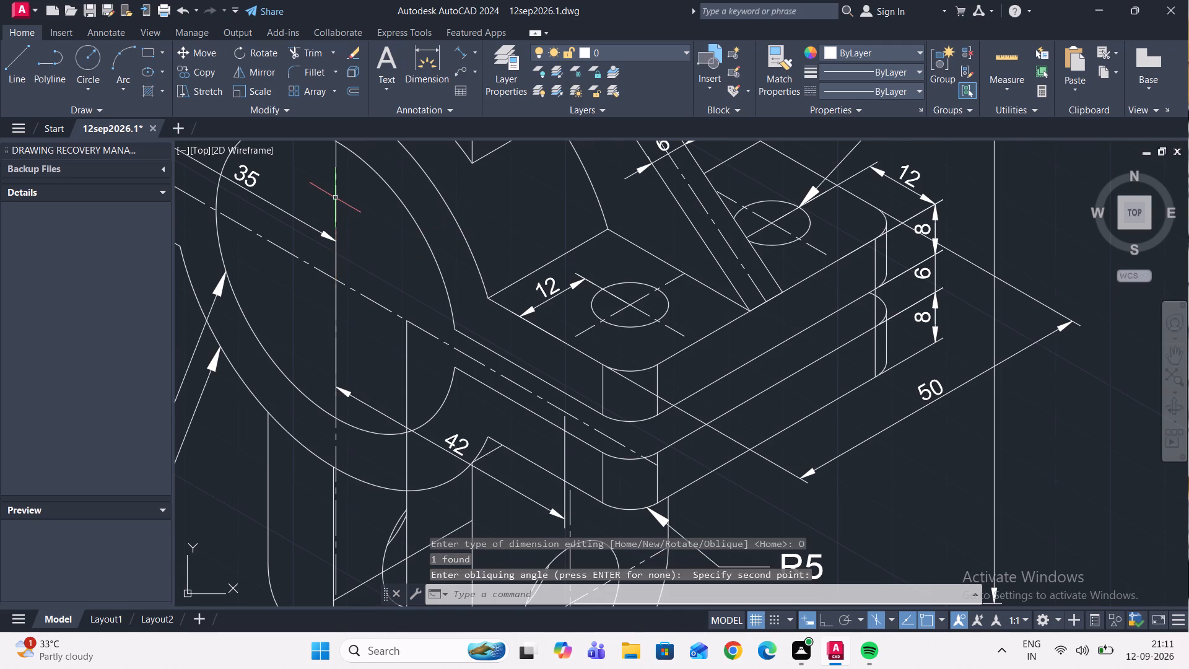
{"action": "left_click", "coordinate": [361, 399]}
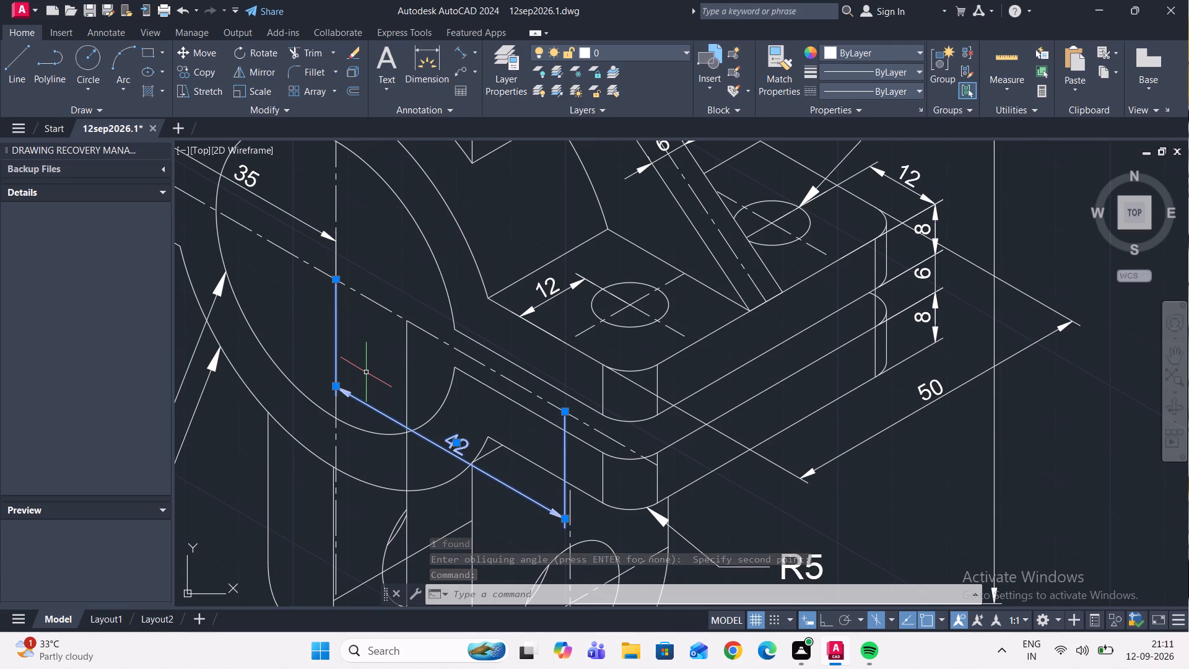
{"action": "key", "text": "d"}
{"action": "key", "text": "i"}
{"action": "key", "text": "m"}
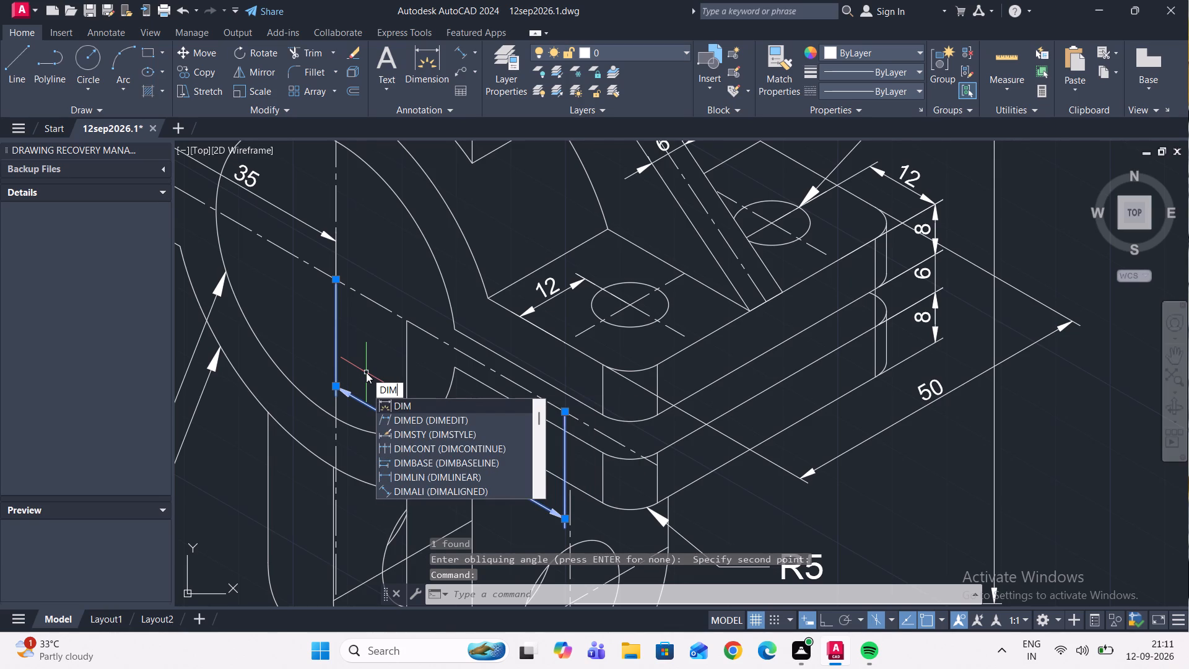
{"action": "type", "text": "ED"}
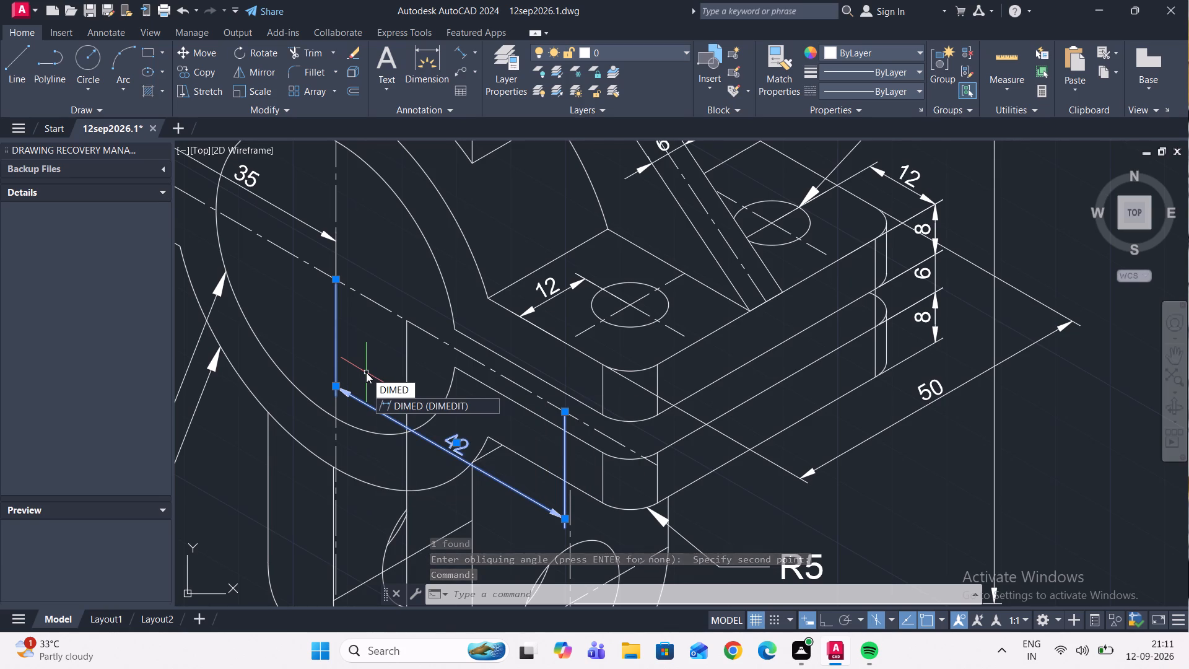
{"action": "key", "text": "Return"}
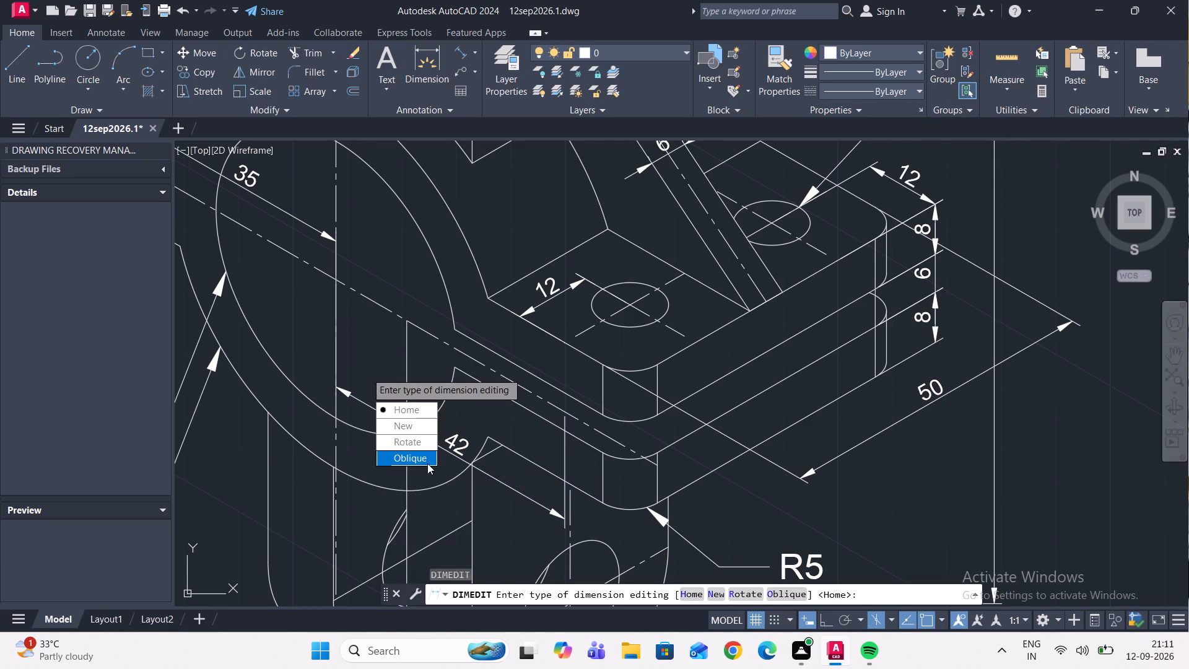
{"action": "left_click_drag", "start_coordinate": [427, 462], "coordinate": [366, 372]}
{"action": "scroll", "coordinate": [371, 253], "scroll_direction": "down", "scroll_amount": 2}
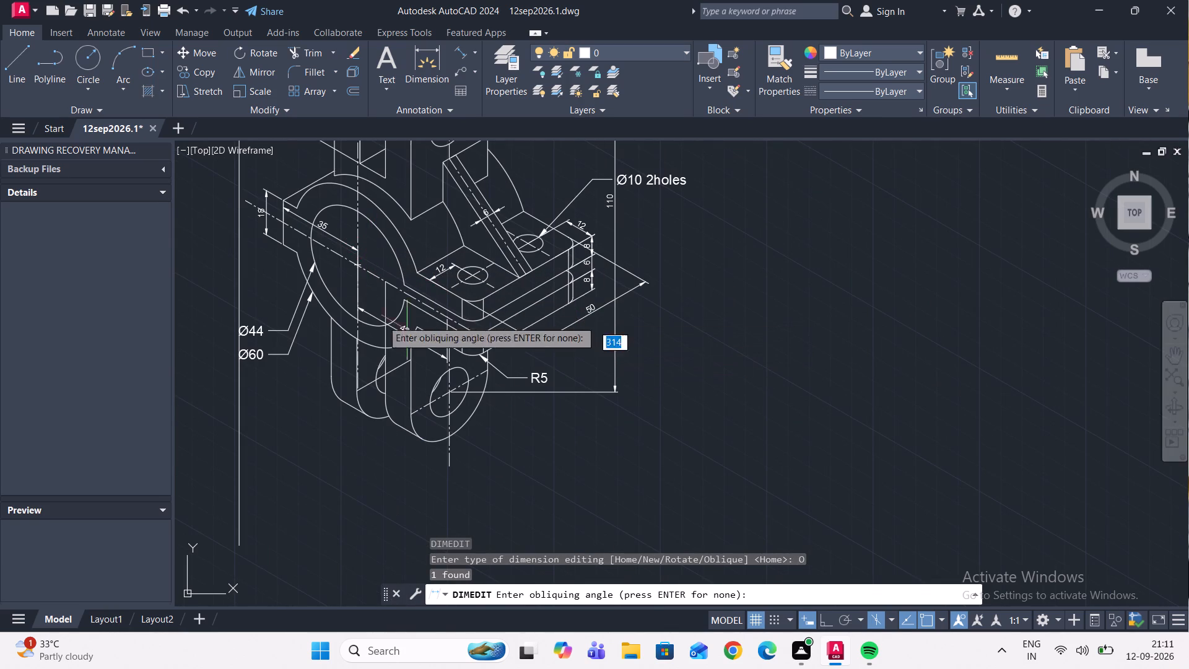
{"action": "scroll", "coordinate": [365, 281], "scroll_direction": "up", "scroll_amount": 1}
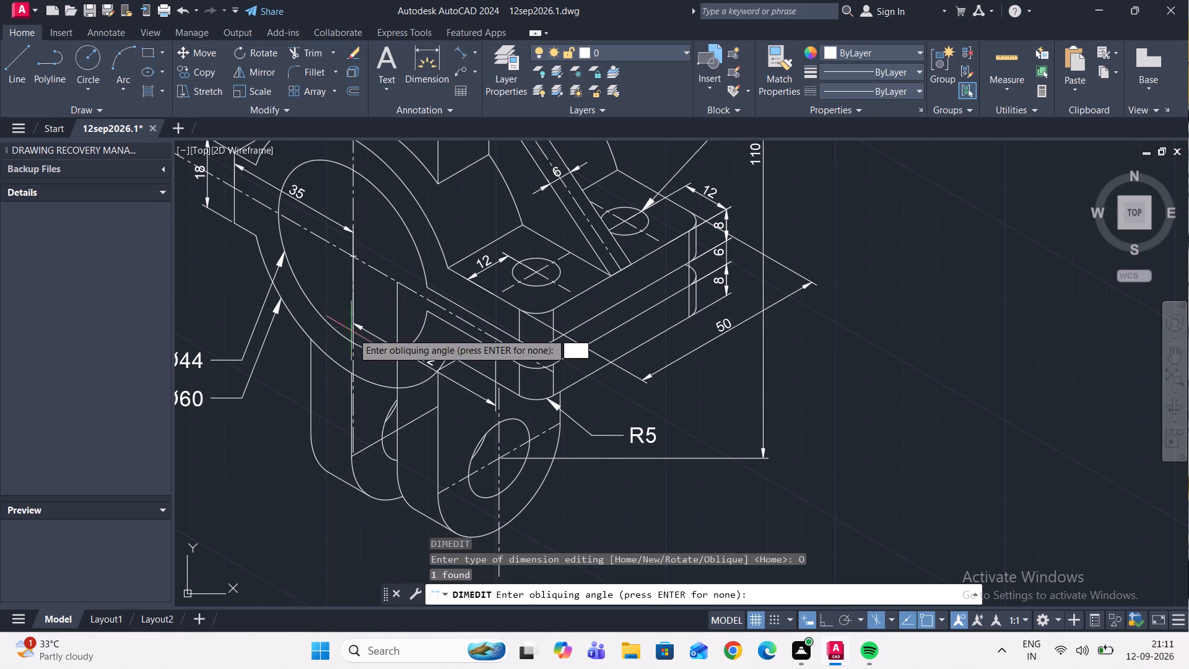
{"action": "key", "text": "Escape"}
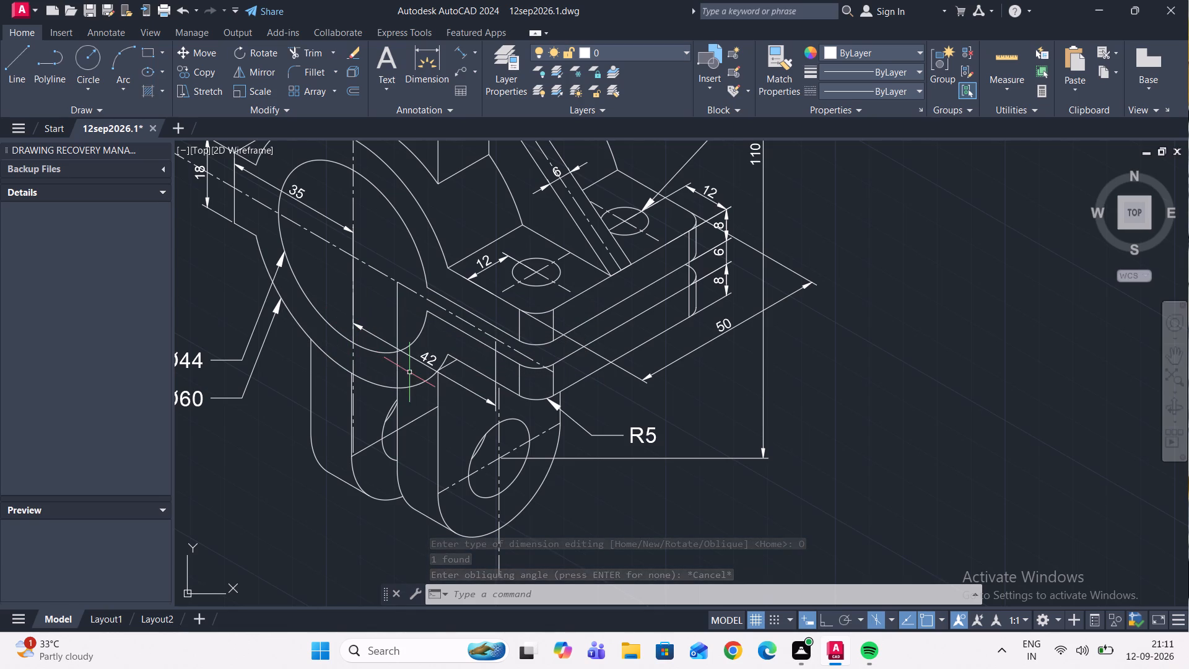
Move the 42 dimension line above the slanted centerline, snapping its end to the 35 dimension's arrow tip so both align.
{"action": "scroll", "coordinate": [361, 321], "scroll_direction": "up", "scroll_amount": 1}
{"action": "left_click", "coordinate": [358, 330]}
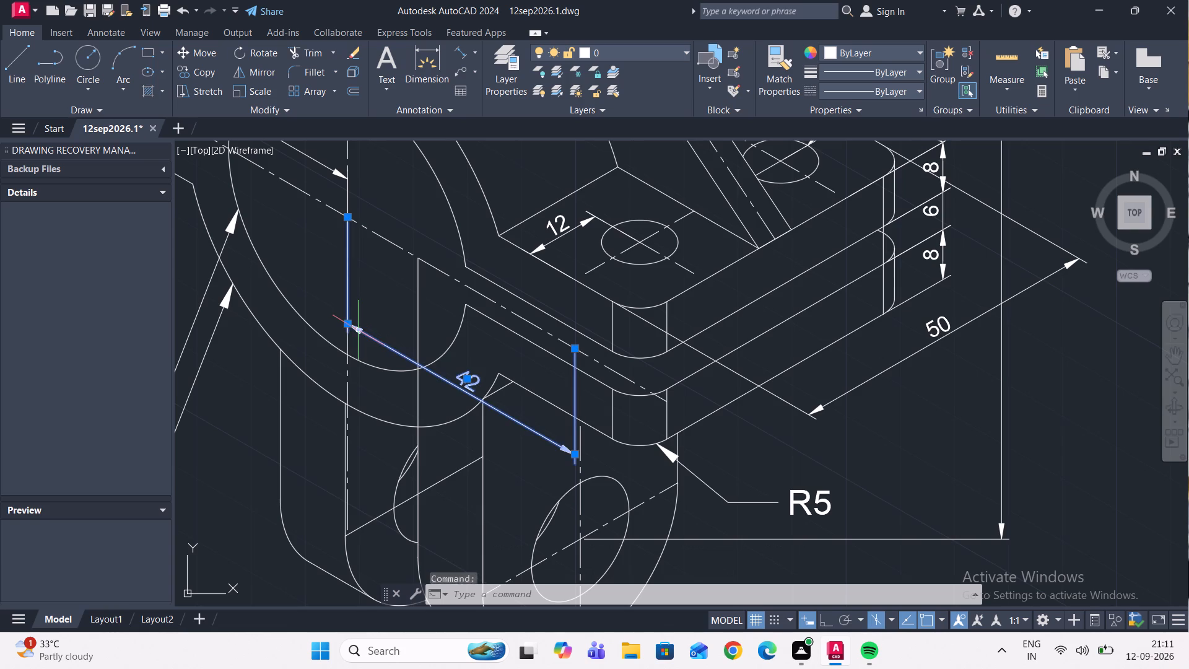
{"action": "left_click", "coordinate": [347, 324]}
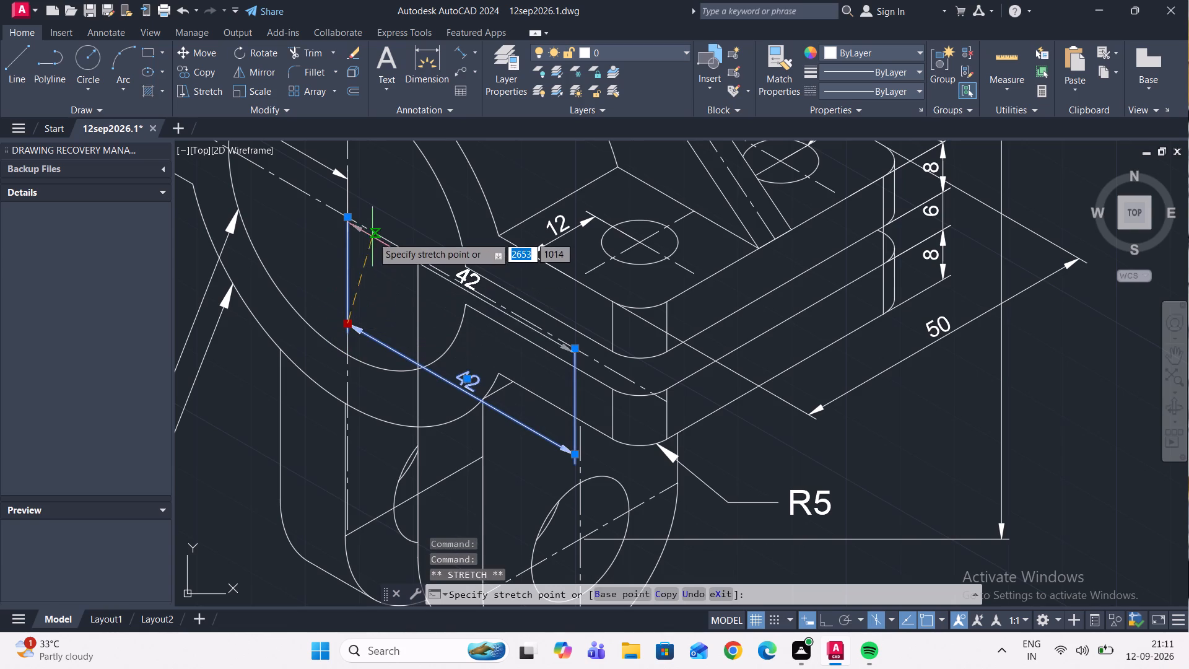
{"action": "left_click", "coordinate": [365, 187]}
{"action": "key", "text": "Escape"}
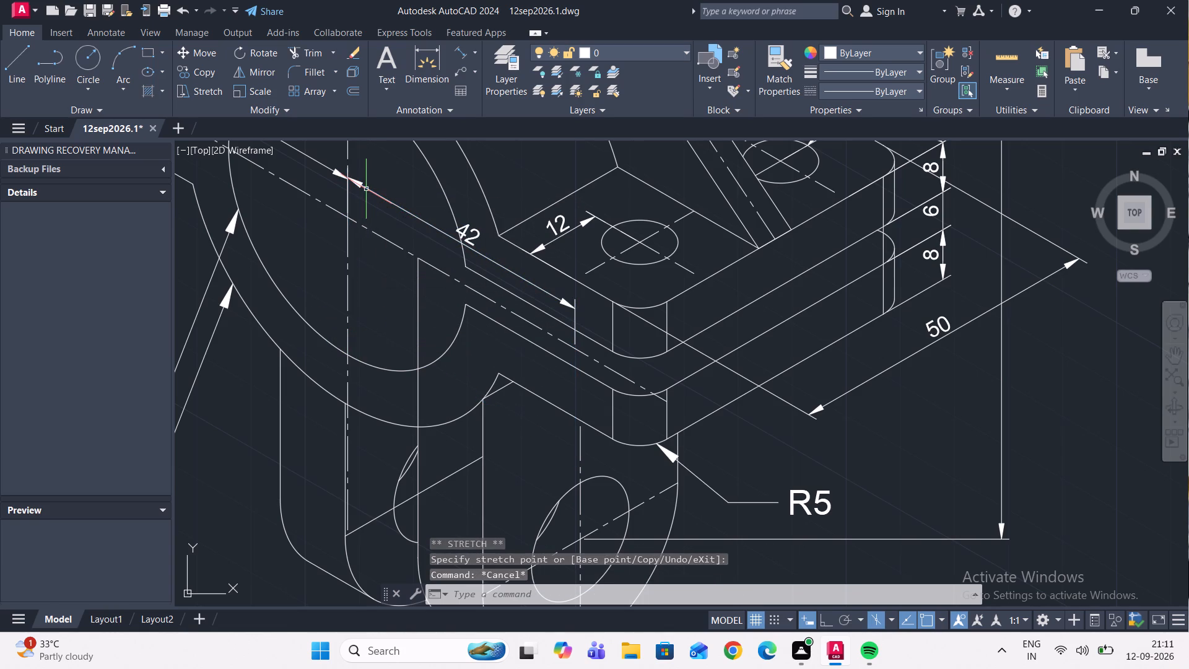
{"action": "scroll", "coordinate": [384, 189], "scroll_direction": "down", "scroll_amount": 1}
{"action": "scroll", "coordinate": [369, 178], "scroll_direction": "up", "scroll_amount": 3}
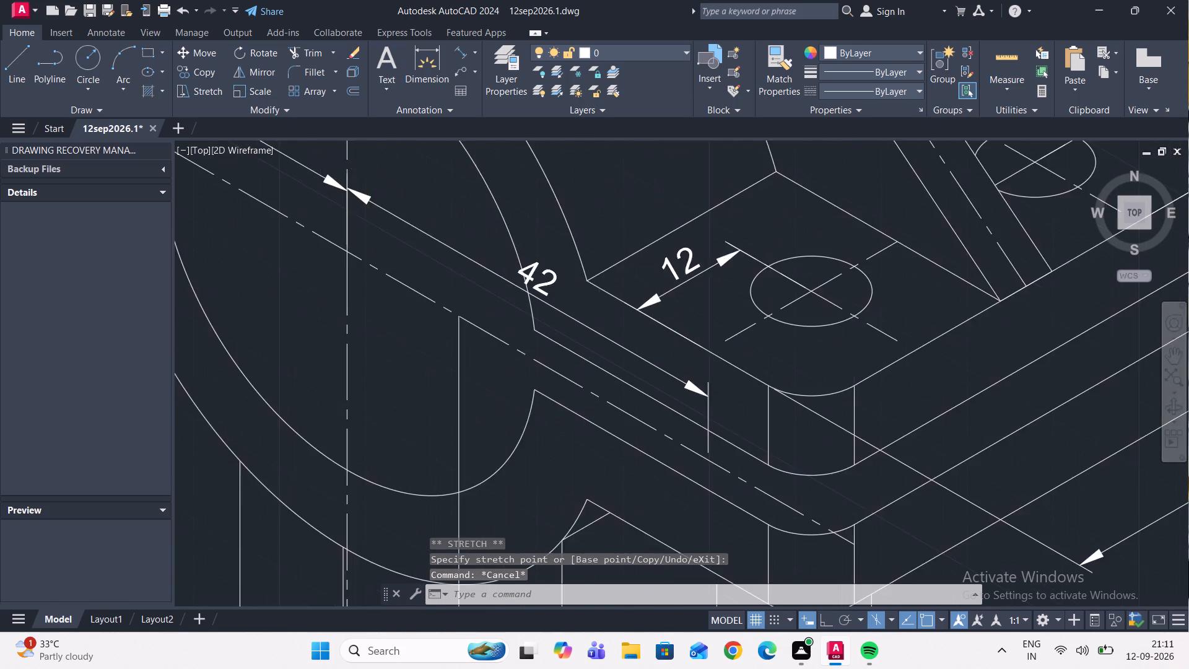
{"action": "scroll", "coordinate": [354, 193], "scroll_direction": "up", "scroll_amount": 2}
{"action": "left_click", "coordinate": [337, 218]}
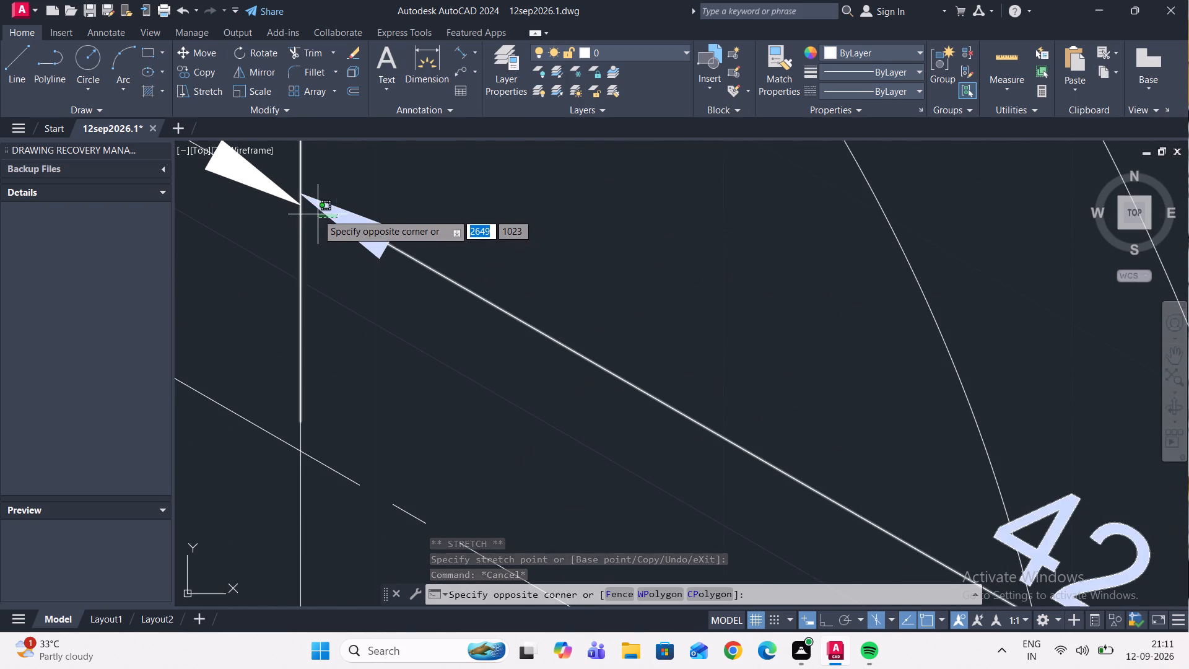
{"action": "left_click", "coordinate": [317, 212]}
{"action": "left_click", "coordinate": [302, 195]}
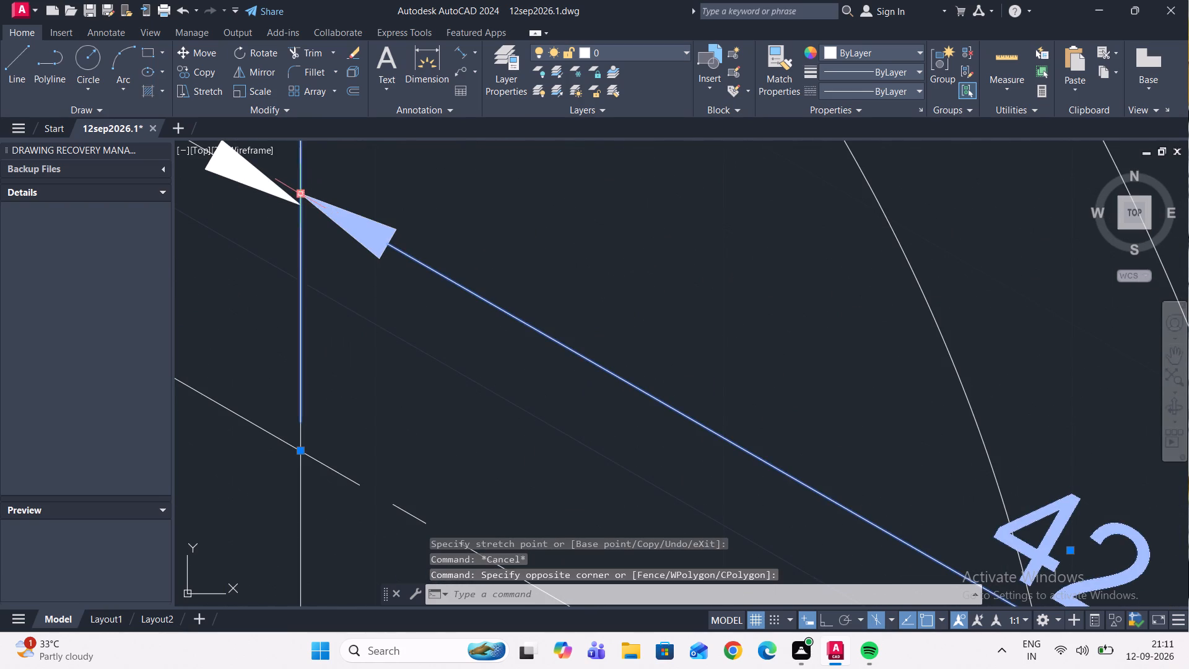
{"action": "left_click", "coordinate": [300, 205]}
{"action": "scroll", "coordinate": [311, 204], "scroll_direction": "down", "scroll_amount": 3}
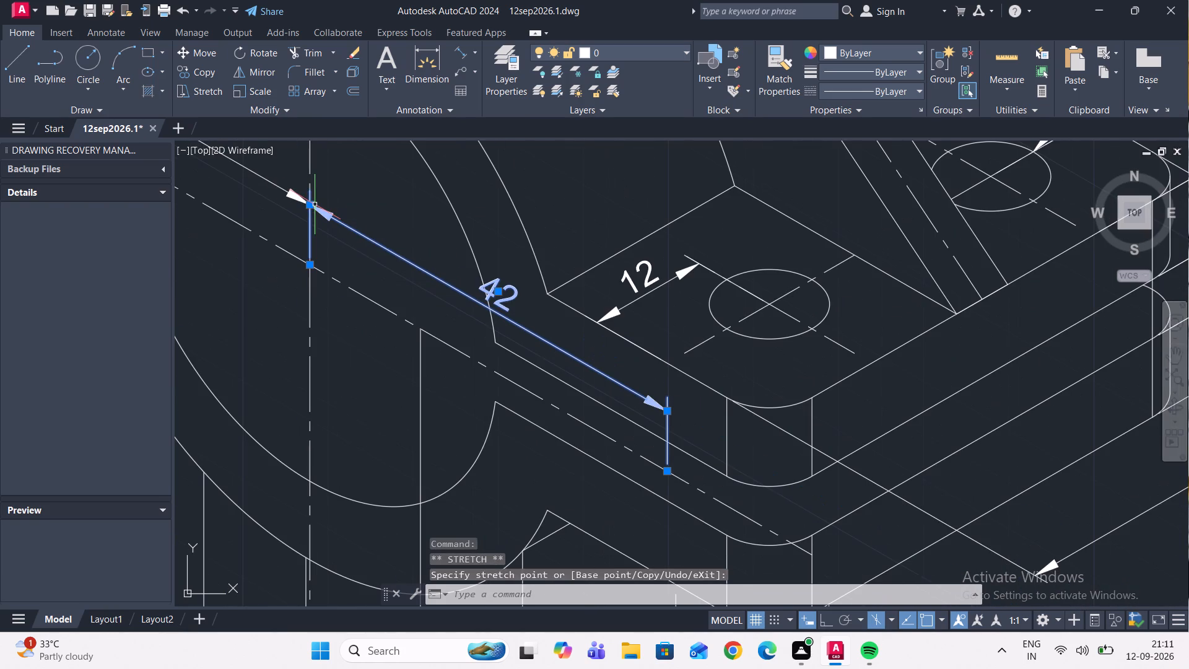
{"action": "key", "text": "Escape"}
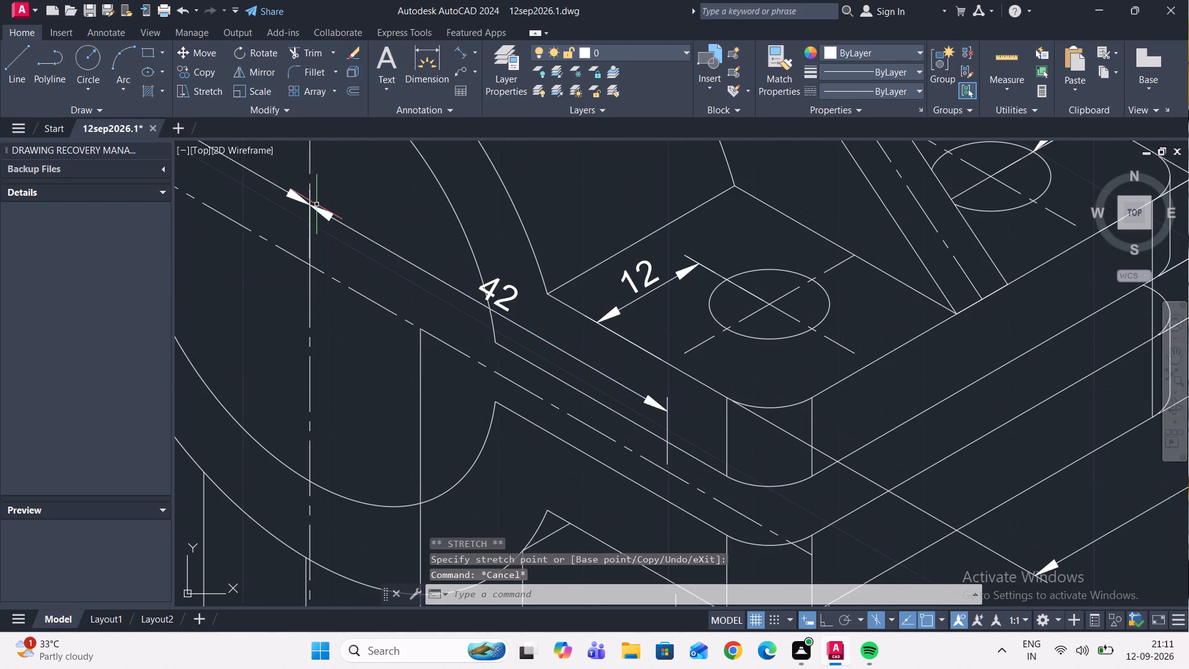
Examine the whole bracket from the upper lugs to the lower lugs for missing dimensions, leaders and centerlines.
{"action": "scroll", "coordinate": [327, 215], "scroll_direction": "down", "scroll_amount": 4}
{"action": "middle_click_drag", "start_coordinate": [317, 245], "coordinate": [482, 389]}
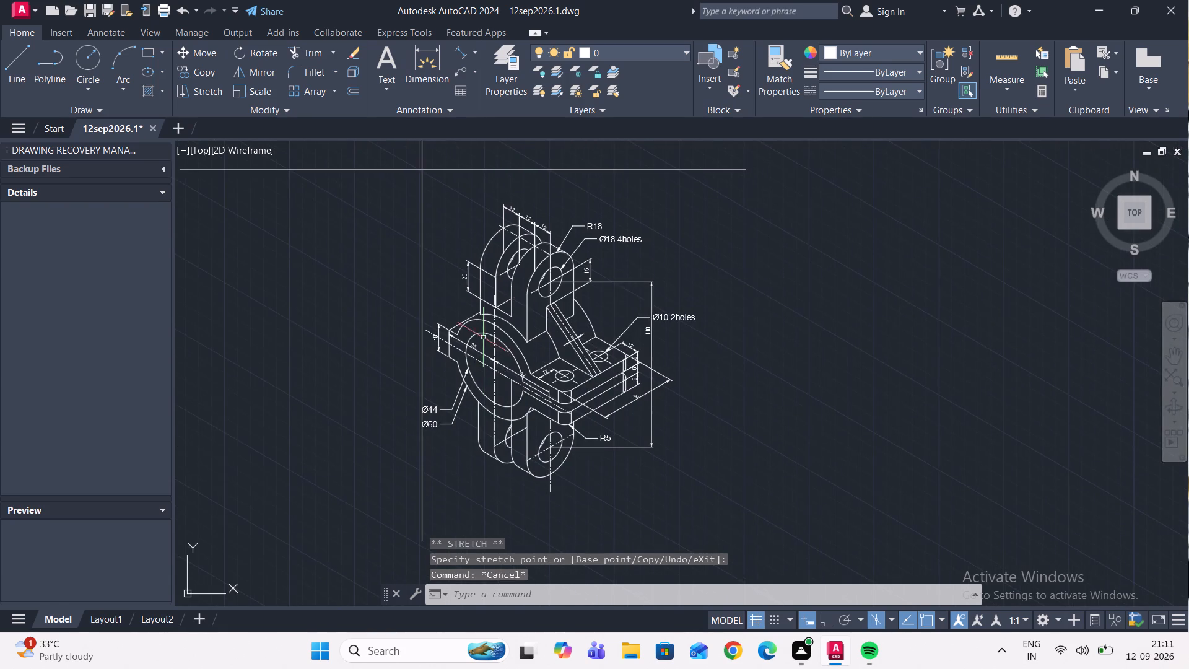
{"action": "scroll", "coordinate": [536, 225], "scroll_direction": "up", "scroll_amount": 2}
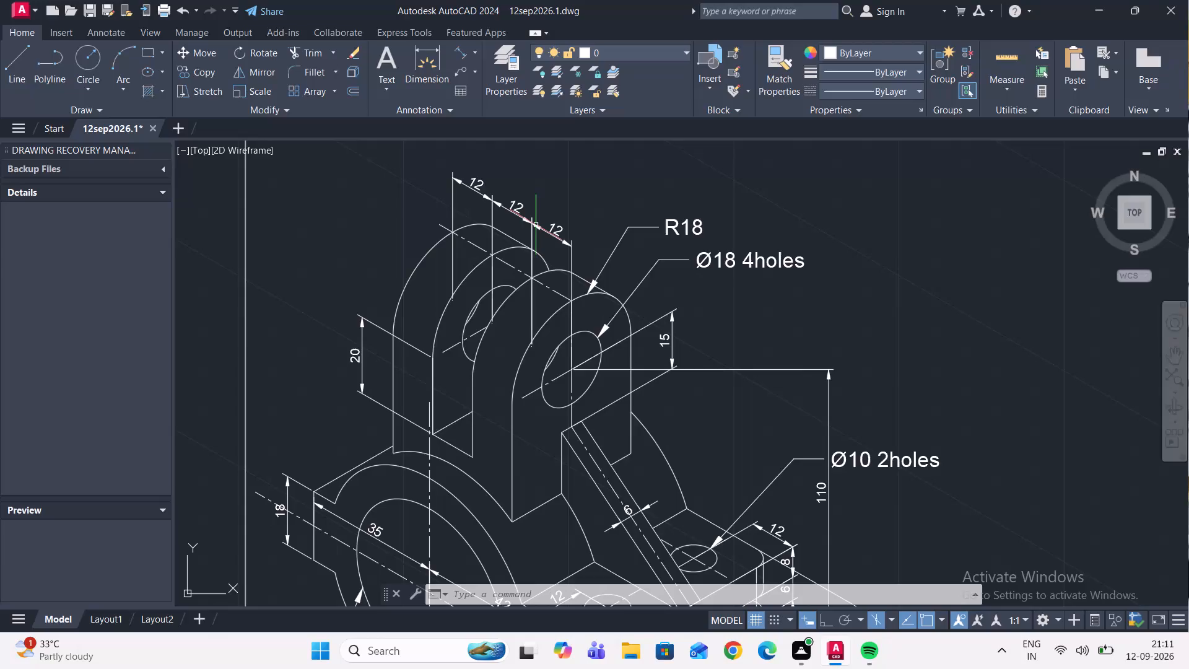
{"action": "scroll", "coordinate": [514, 231], "scroll_direction": "down", "scroll_amount": 1}
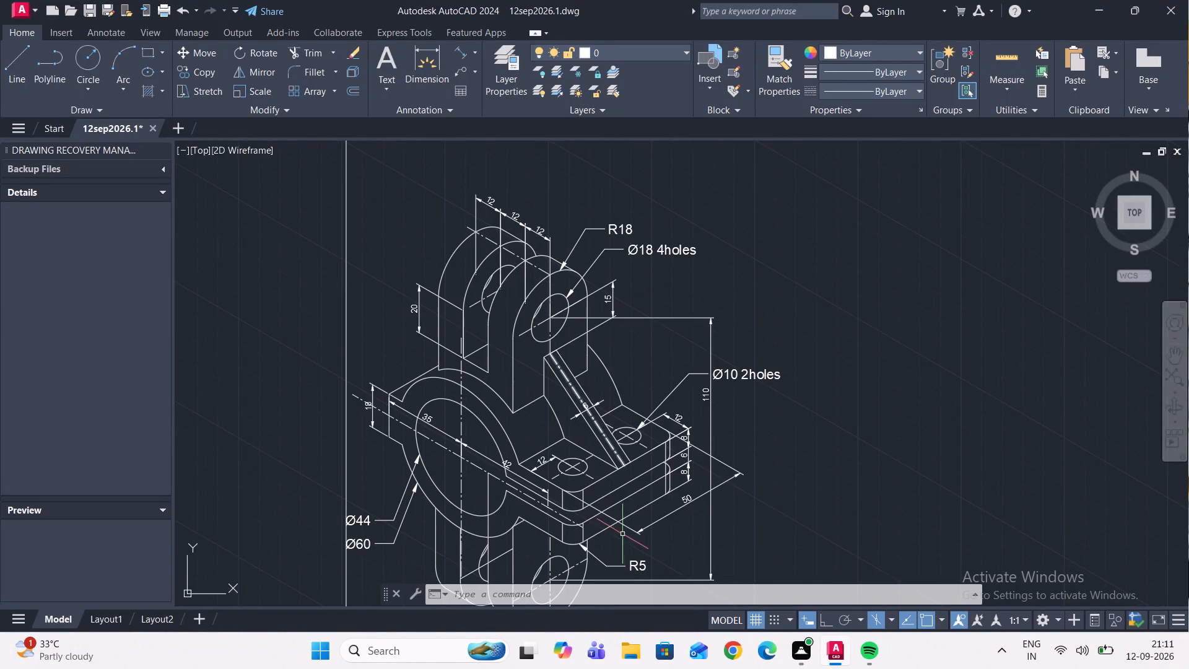
{"action": "middle_click_drag", "start_coordinate": [629, 522], "coordinate": [638, 475]}
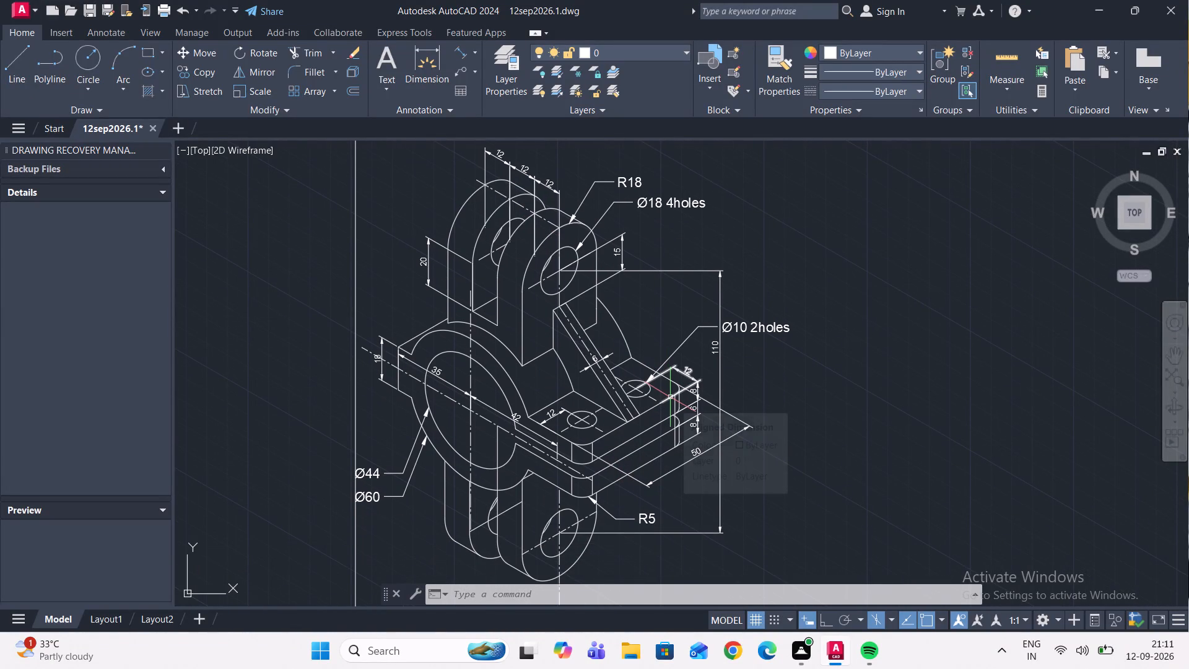
{"action": "scroll", "coordinate": [699, 501], "scroll_direction": "down", "scroll_amount": 1}
{"action": "middle_click_drag", "start_coordinate": [695, 489], "coordinate": [686, 398]}
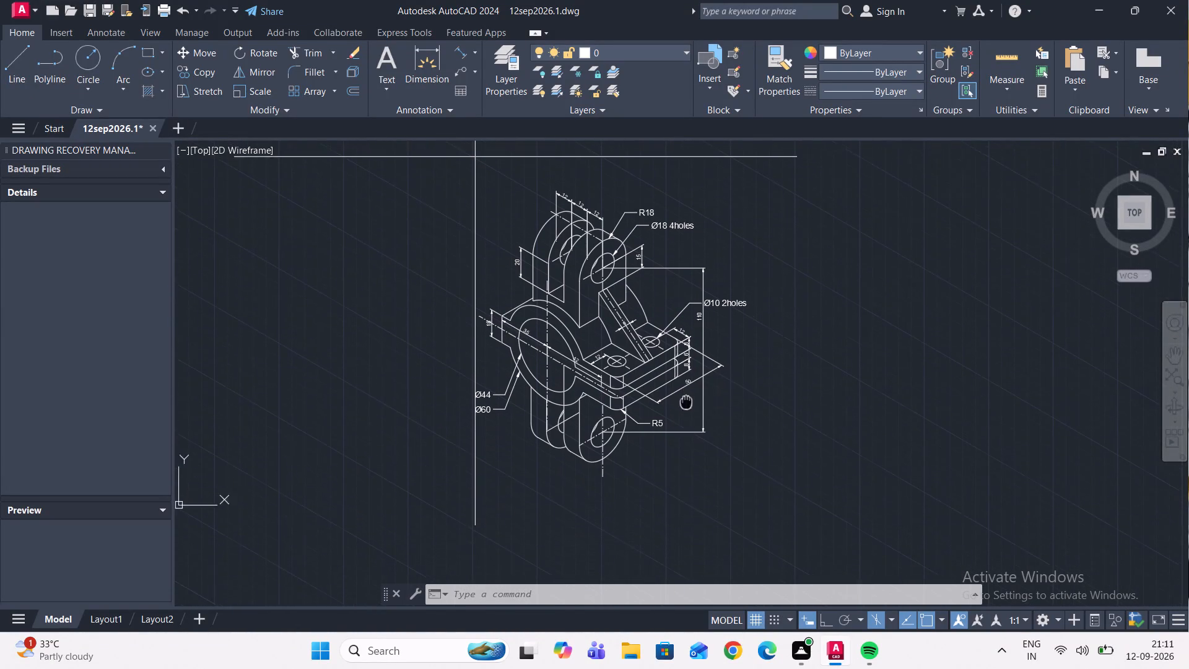
{"action": "middle_click_drag", "start_coordinate": [686, 398], "coordinate": [688, 396]}
{"action": "scroll", "coordinate": [575, 330], "scroll_direction": "up", "scroll_amount": 1}
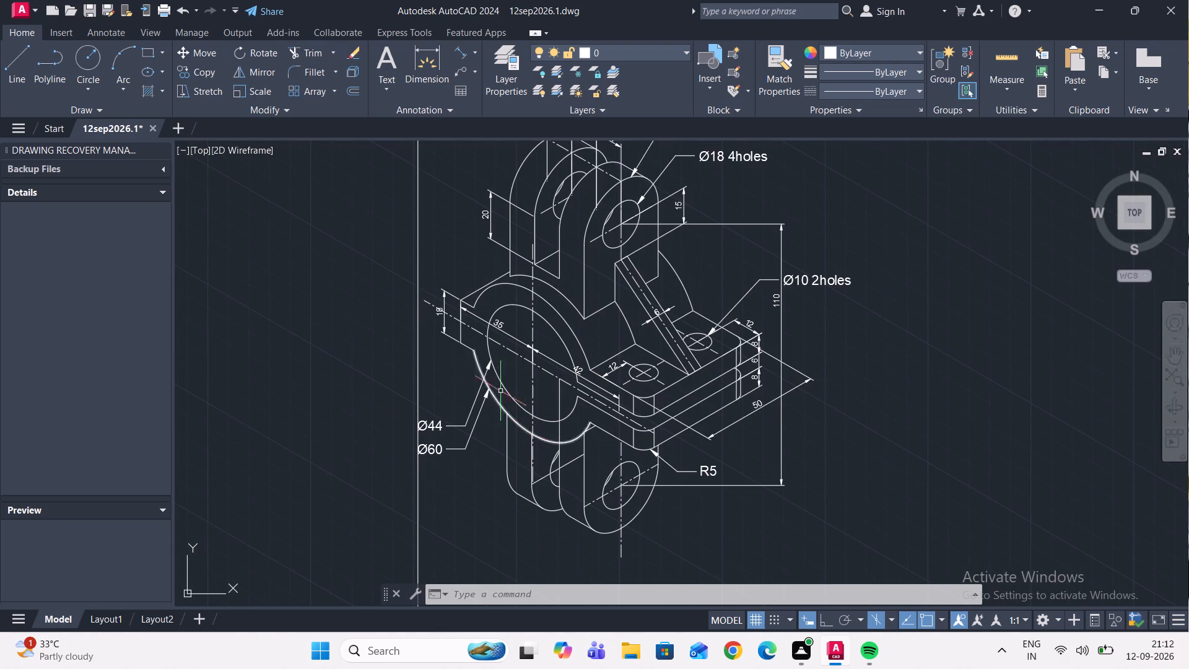
Draw a line across the lower lugs from the end of the front hole's slanted centerline to the rear lug's outer vertical edge.
{"action": "left_click", "coordinate": [9, 62]}
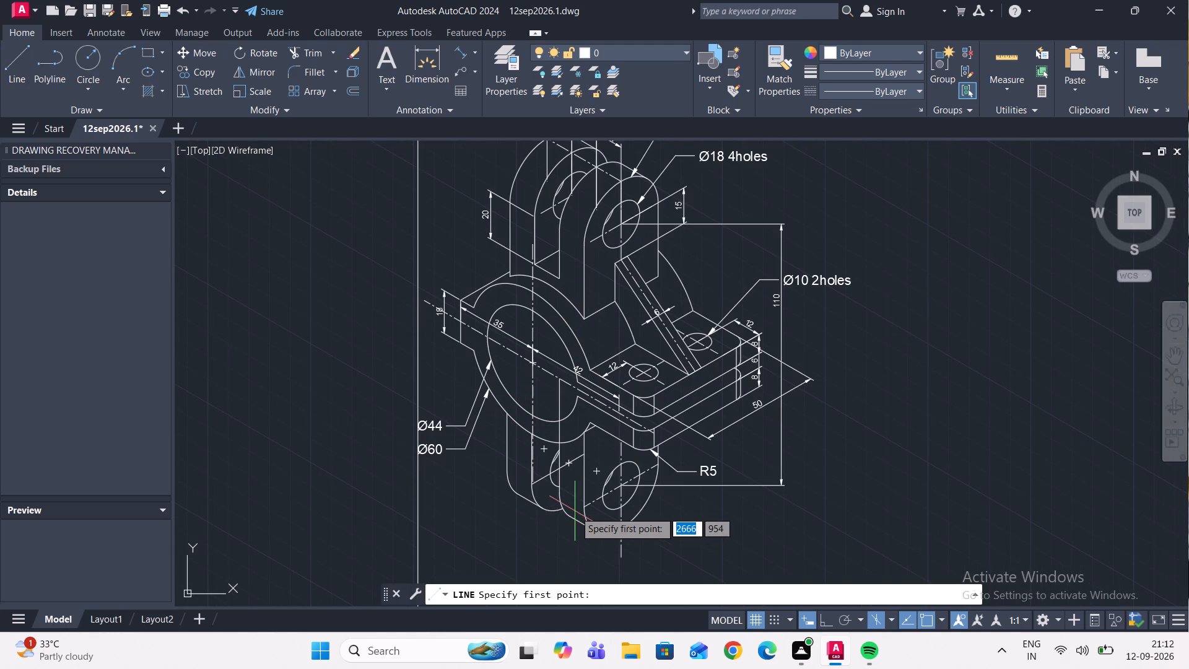
{"action": "scroll", "coordinate": [576, 508], "scroll_direction": "up", "scroll_amount": 1}
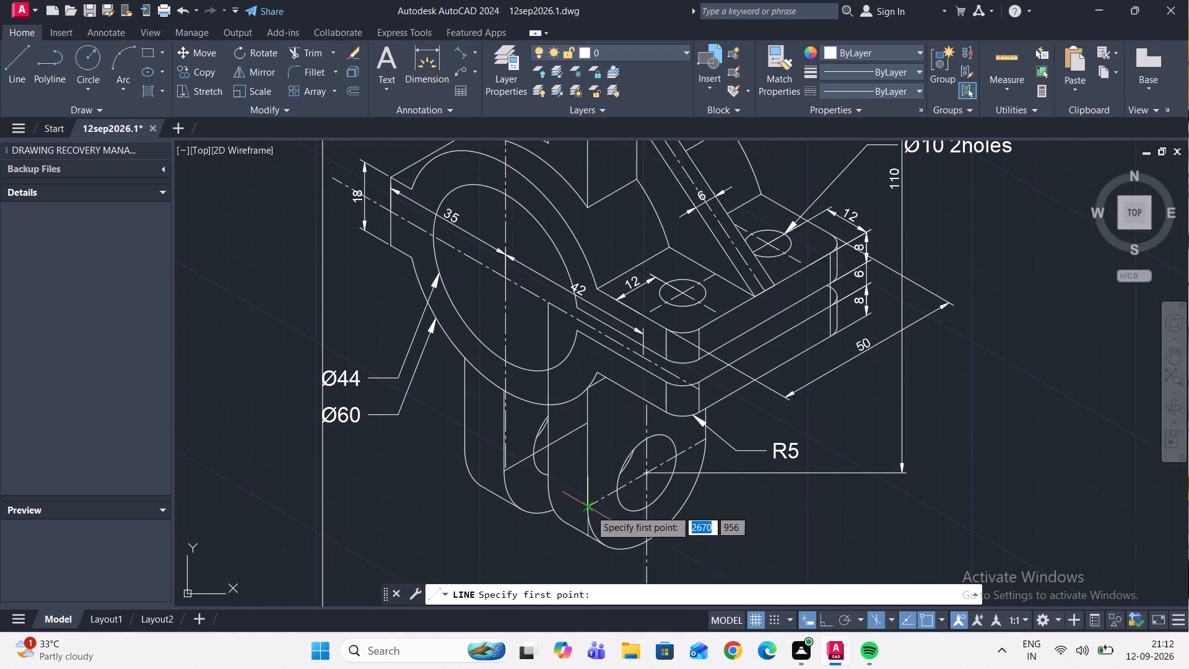
{"action": "left_click", "coordinate": [591, 509]}
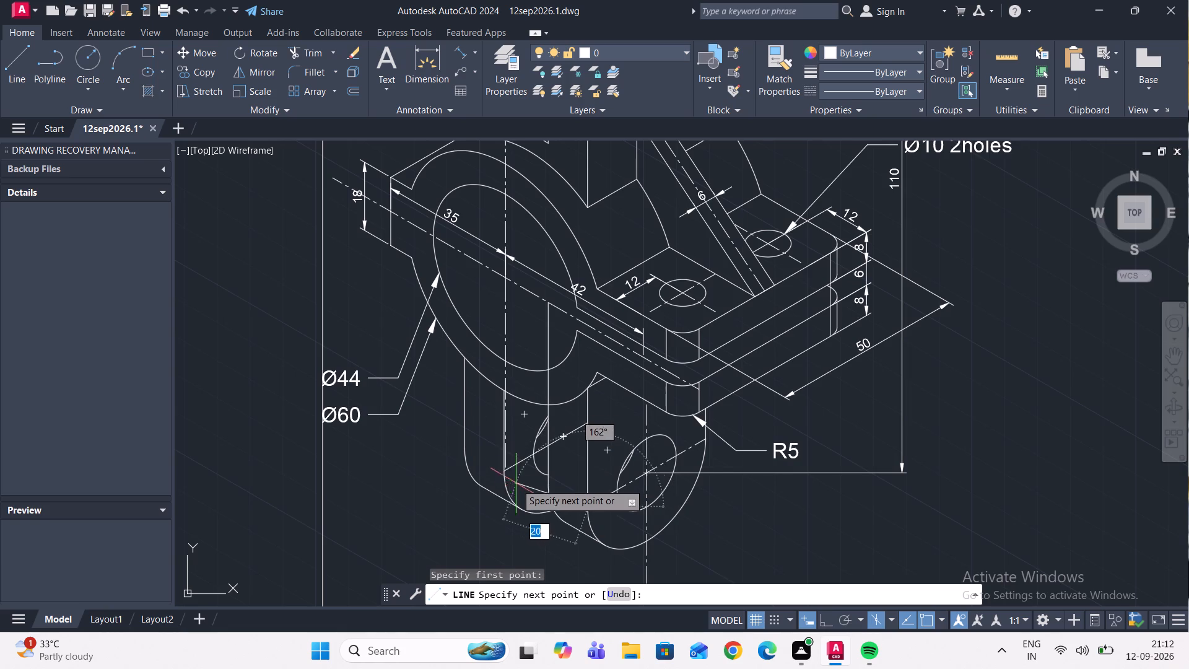
{"action": "left_click", "coordinate": [464, 445]}
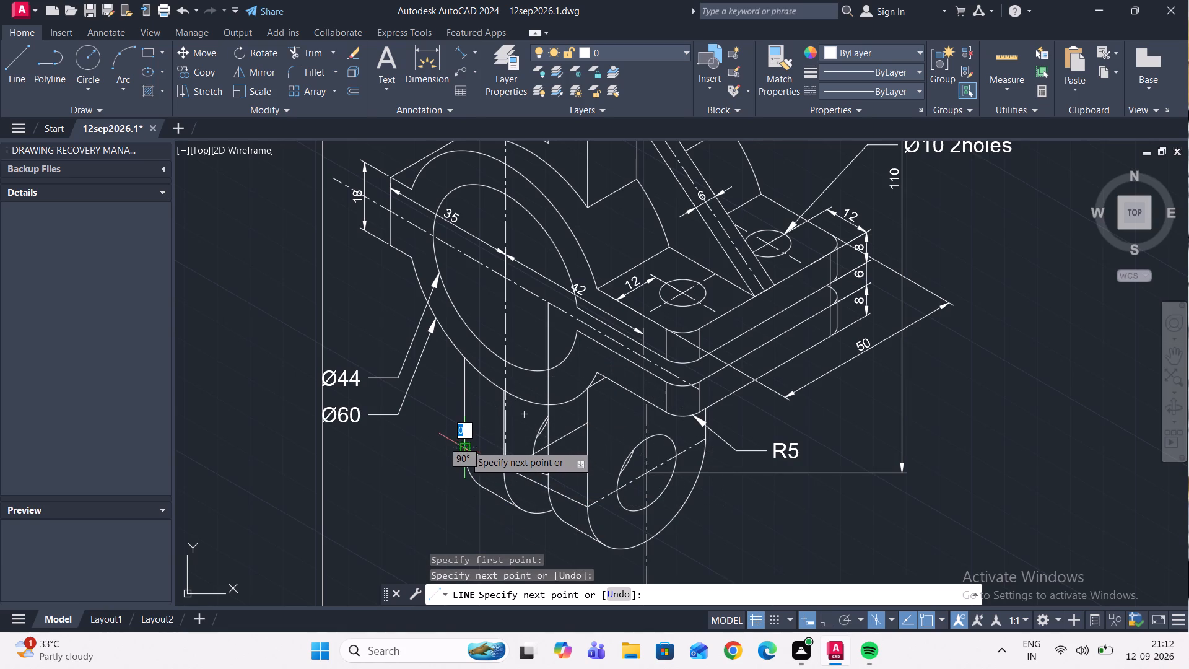
{"action": "key", "text": "Escape"}
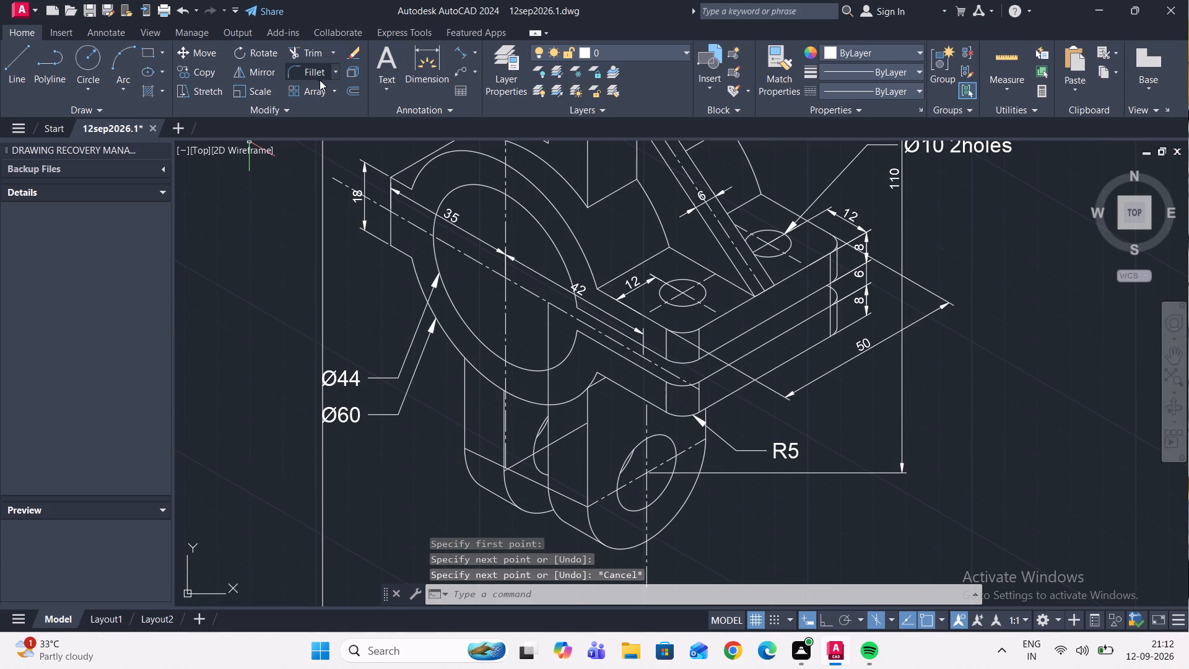
Match the new line across the lower lugs to the properties of the front hole's slanted centerline.
{"action": "left_click", "coordinate": [765, 63]}
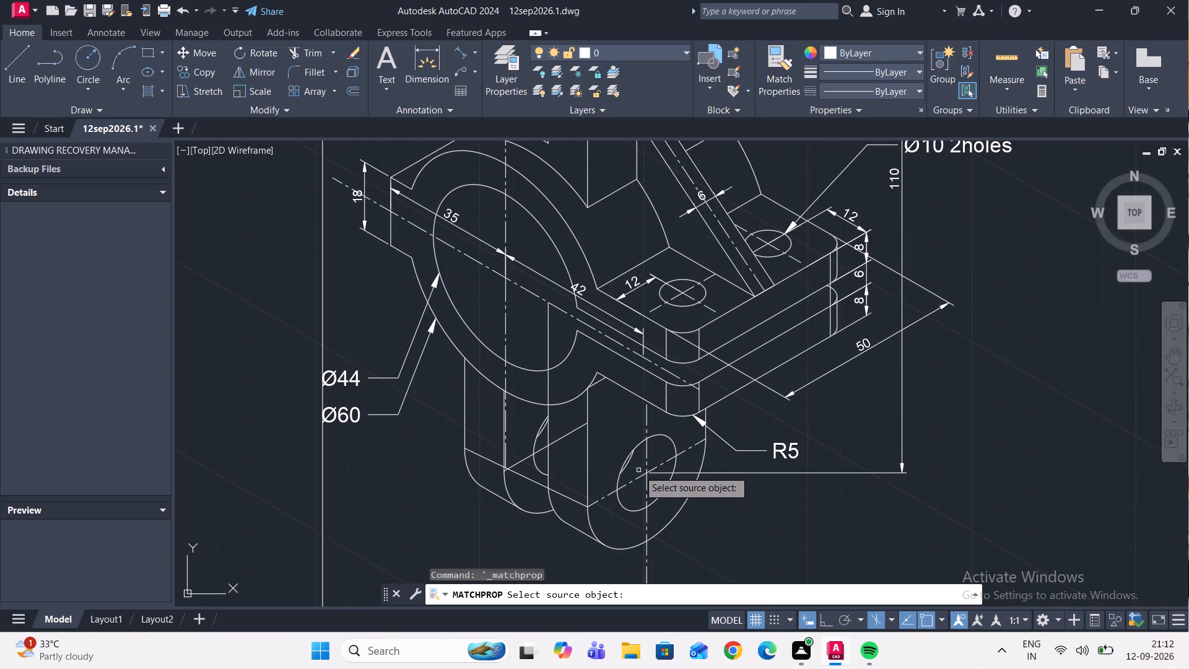
{"action": "left_click", "coordinate": [635, 481]}
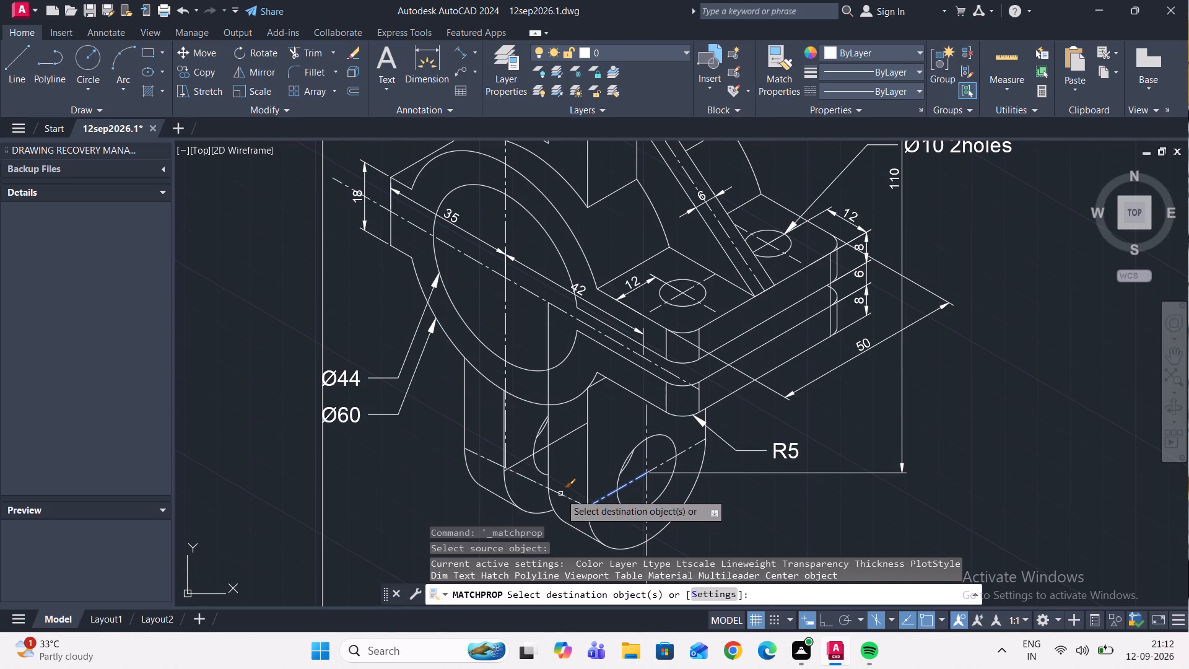
{"action": "left_click", "coordinate": [560, 493]}
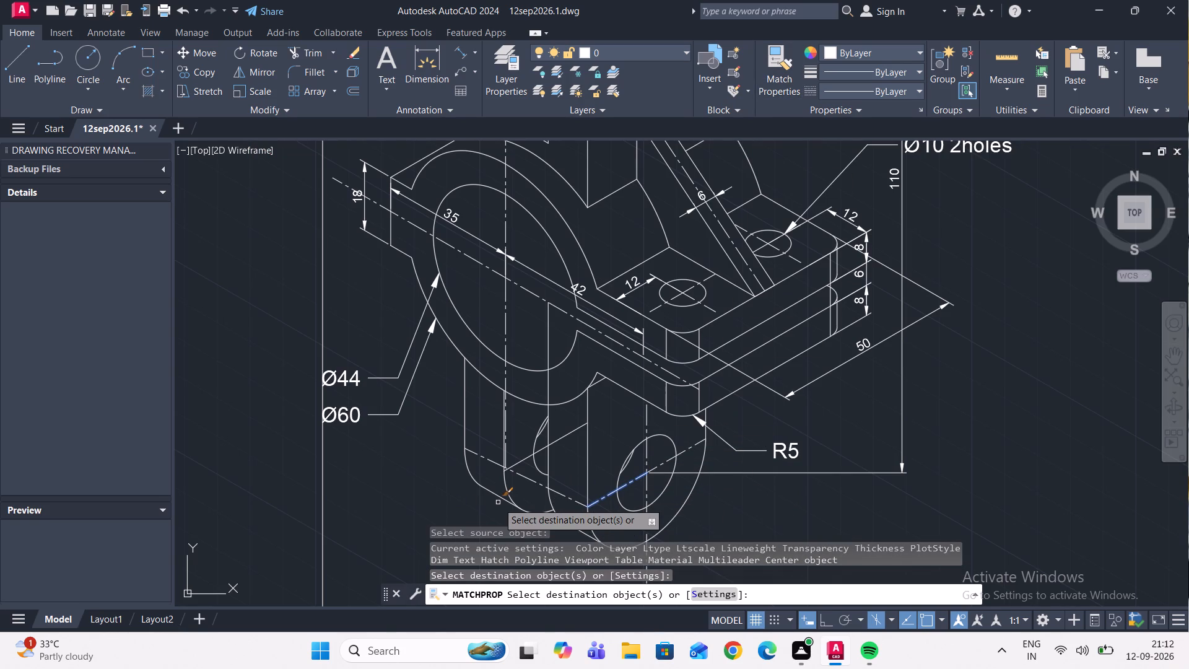
{"action": "key", "text": "Escape"}
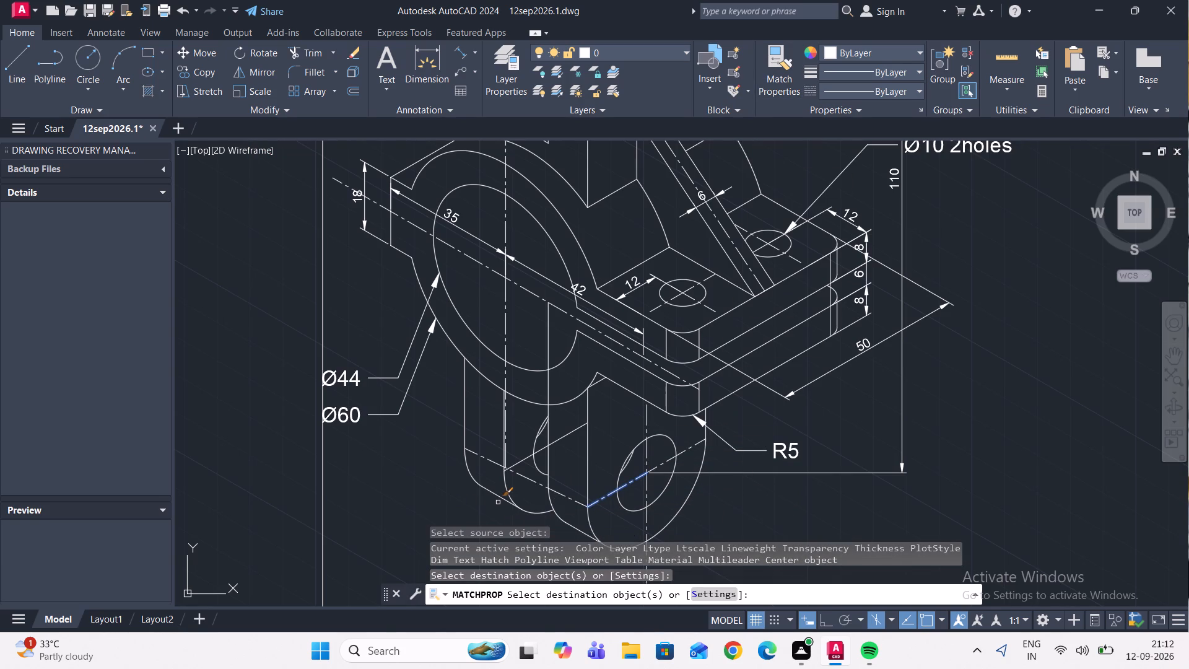
Trim away the slanted solid line crossing the rear lower lug's hole, including the short stub left at the lug's vertical edge.
{"action": "scroll", "coordinate": [575, 432], "scroll_direction": "up", "scroll_amount": 1}
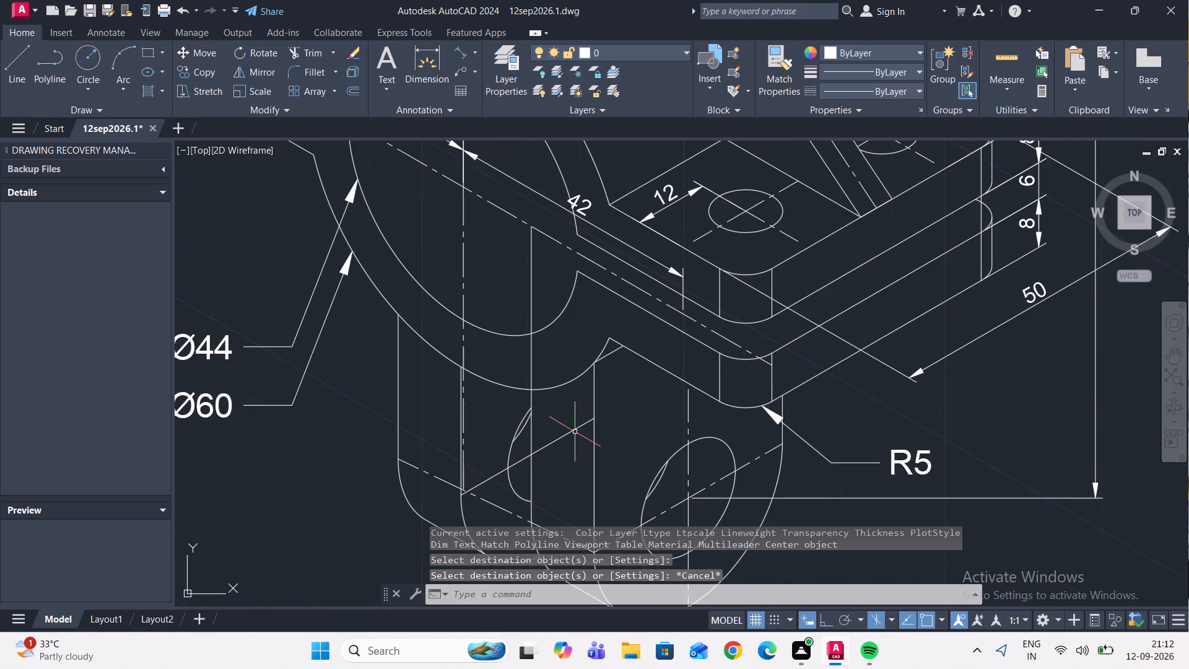
{"action": "left_click", "coordinate": [304, 51]}
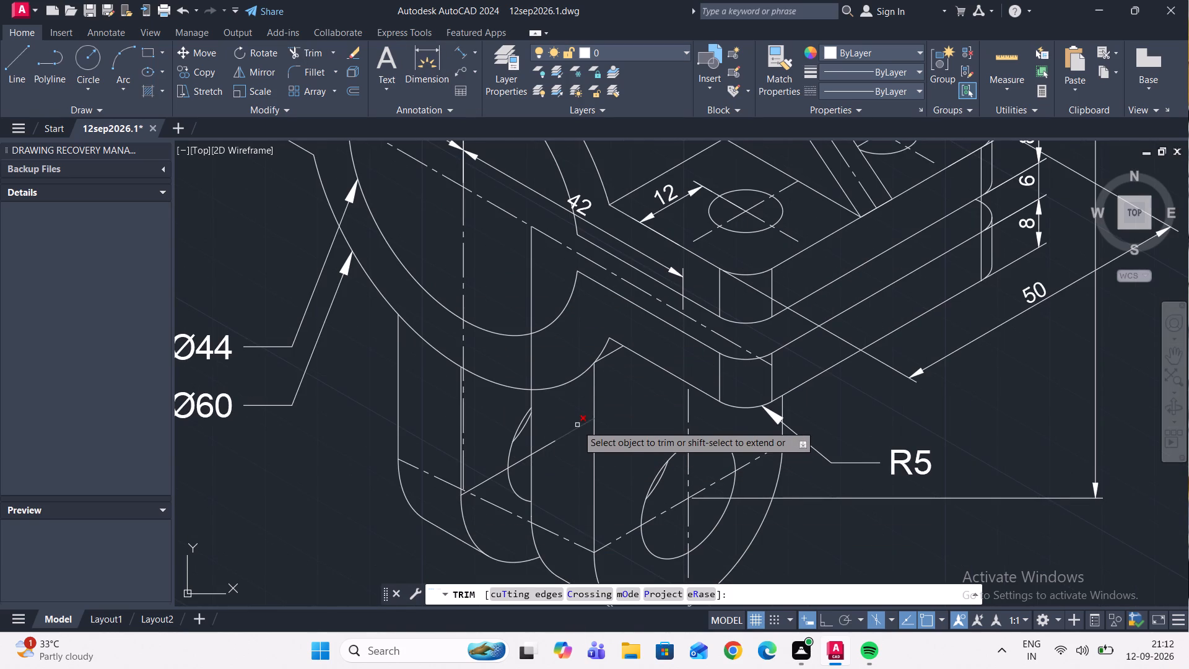
{"action": "left_click", "coordinate": [577, 425]}
{"action": "left_click", "coordinate": [542, 447]}
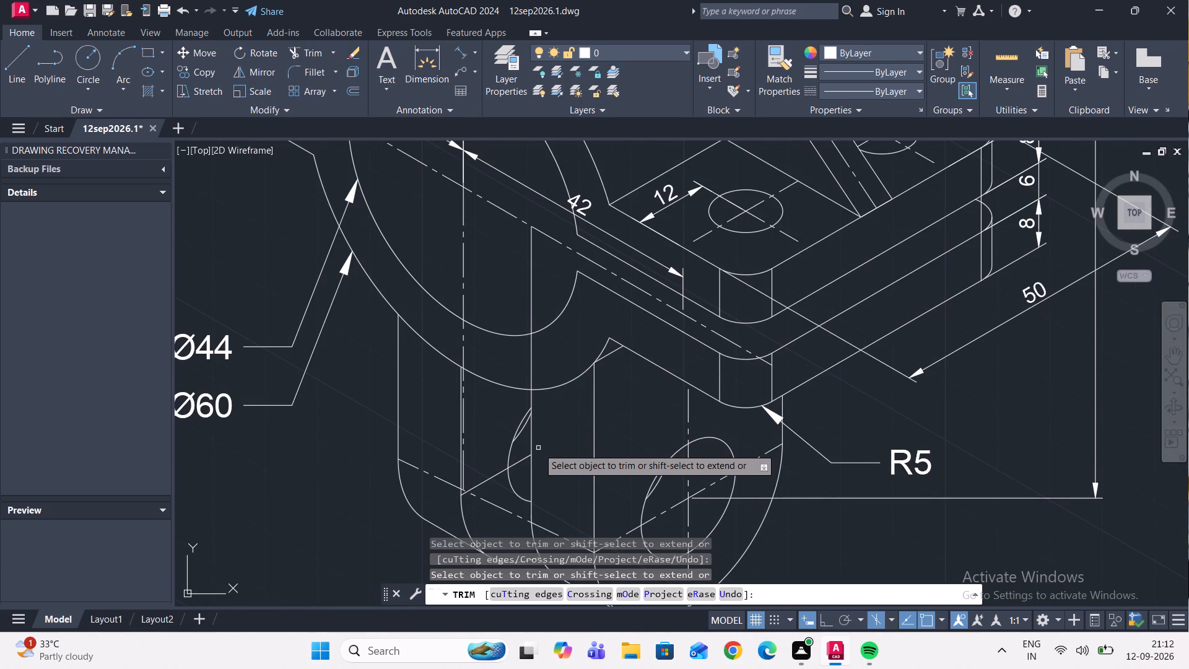
{"action": "left_click", "coordinate": [520, 462]}
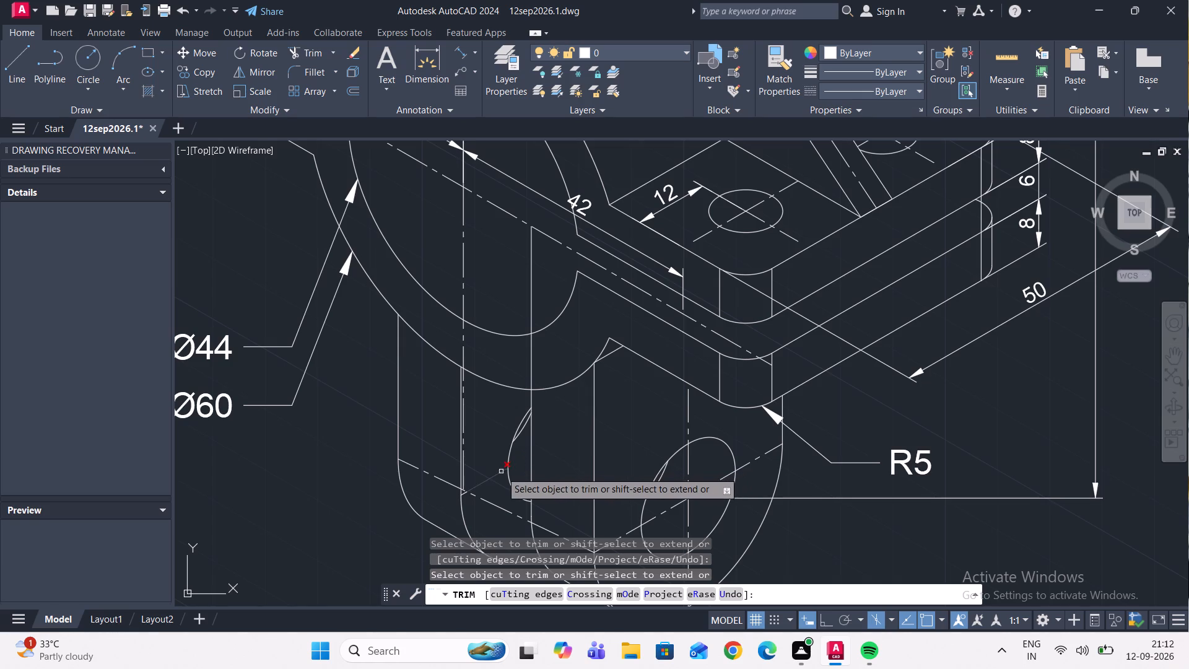
{"action": "left_click", "coordinate": [501, 471]}
{"action": "scroll", "coordinate": [463, 491], "scroll_direction": "up", "scroll_amount": 4}
{"action": "scroll", "coordinate": [458, 492], "scroll_direction": "down", "scroll_amount": 2}
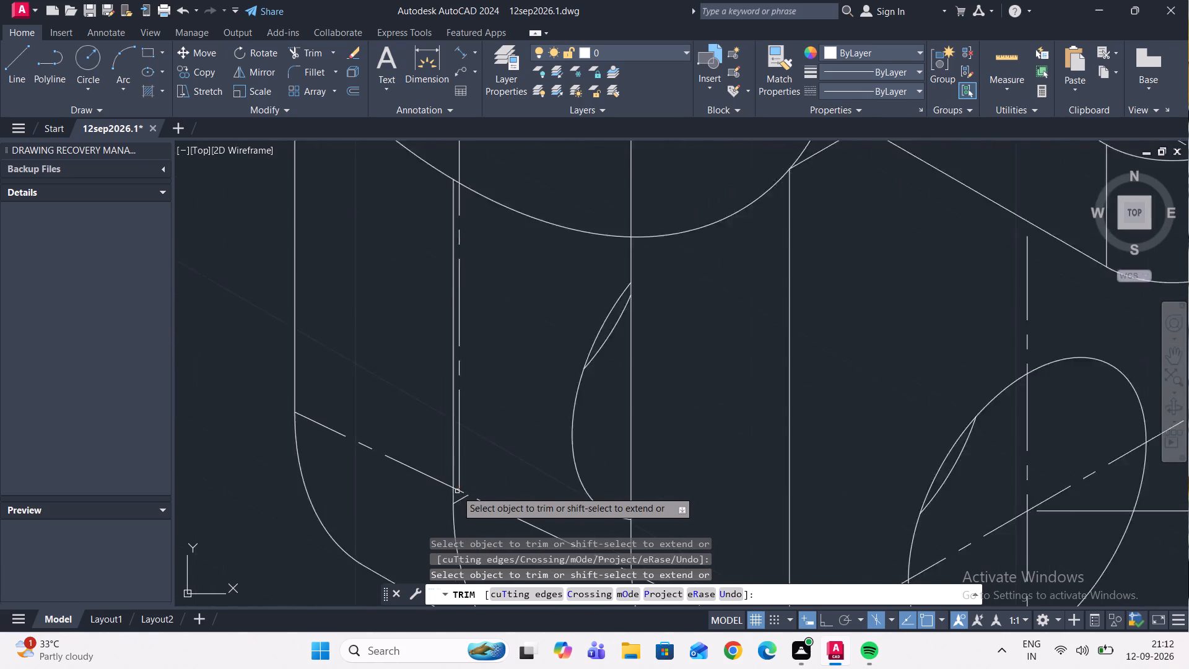
{"action": "scroll", "coordinate": [456, 491], "scroll_direction": "down", "scroll_amount": 1}
{"action": "scroll", "coordinate": [456, 505], "scroll_direction": "up", "scroll_amount": 4}
{"action": "left_click", "coordinate": [463, 452]}
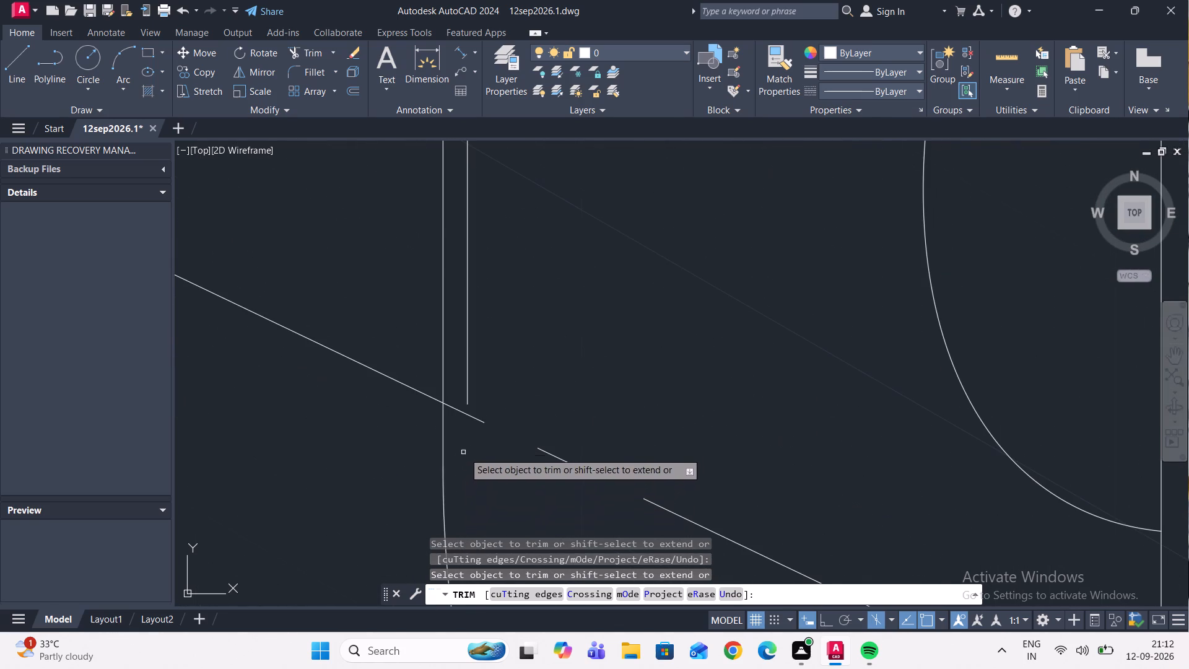
{"action": "scroll", "coordinate": [573, 354], "scroll_direction": "down", "scroll_amount": 3}
{"action": "scroll", "coordinate": [575, 304], "scroll_direction": "down", "scroll_amount": 3}
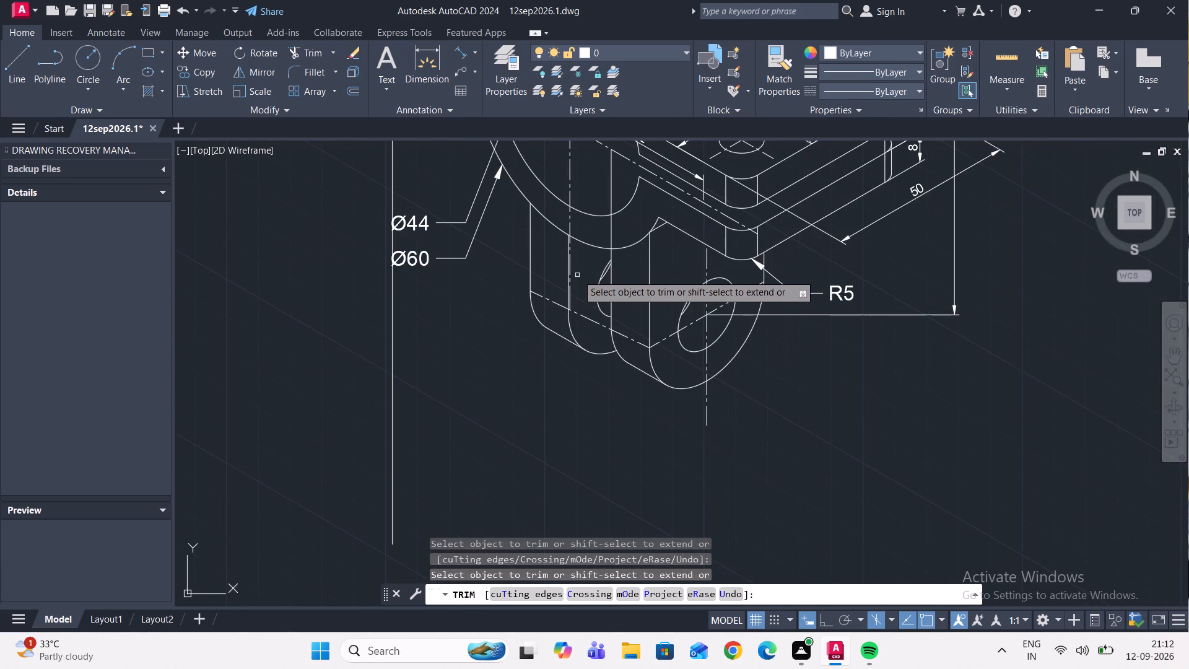
{"action": "scroll", "coordinate": [586, 281], "scroll_direction": "down", "scroll_amount": 1}
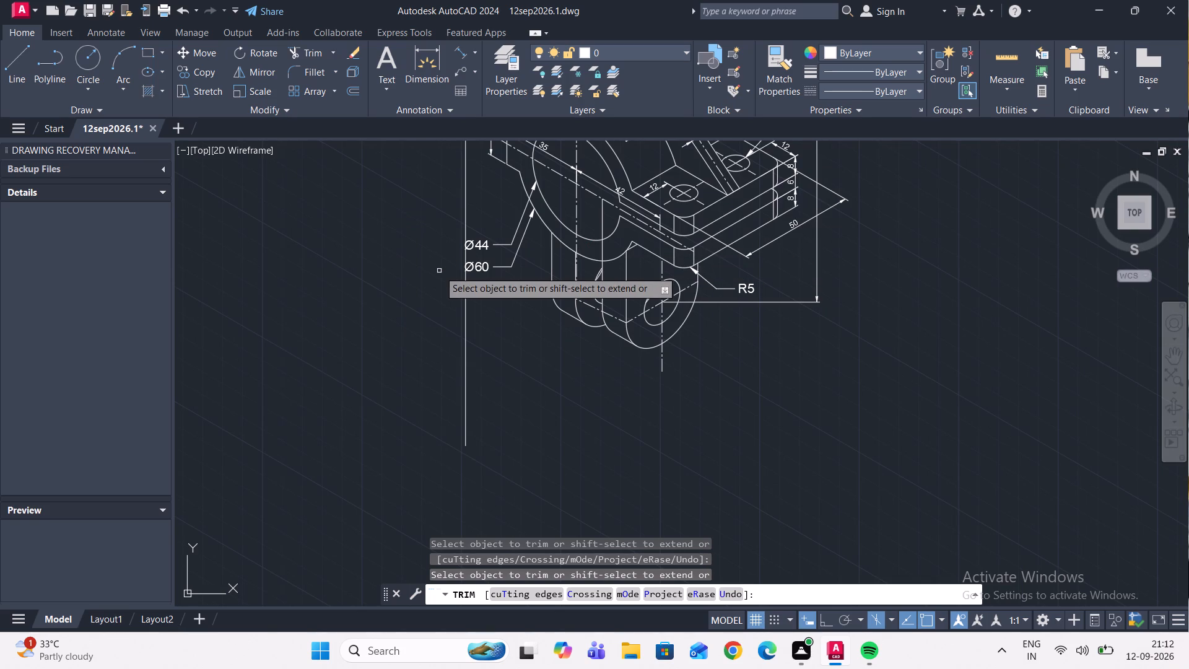
{"action": "key", "text": "Escape"}
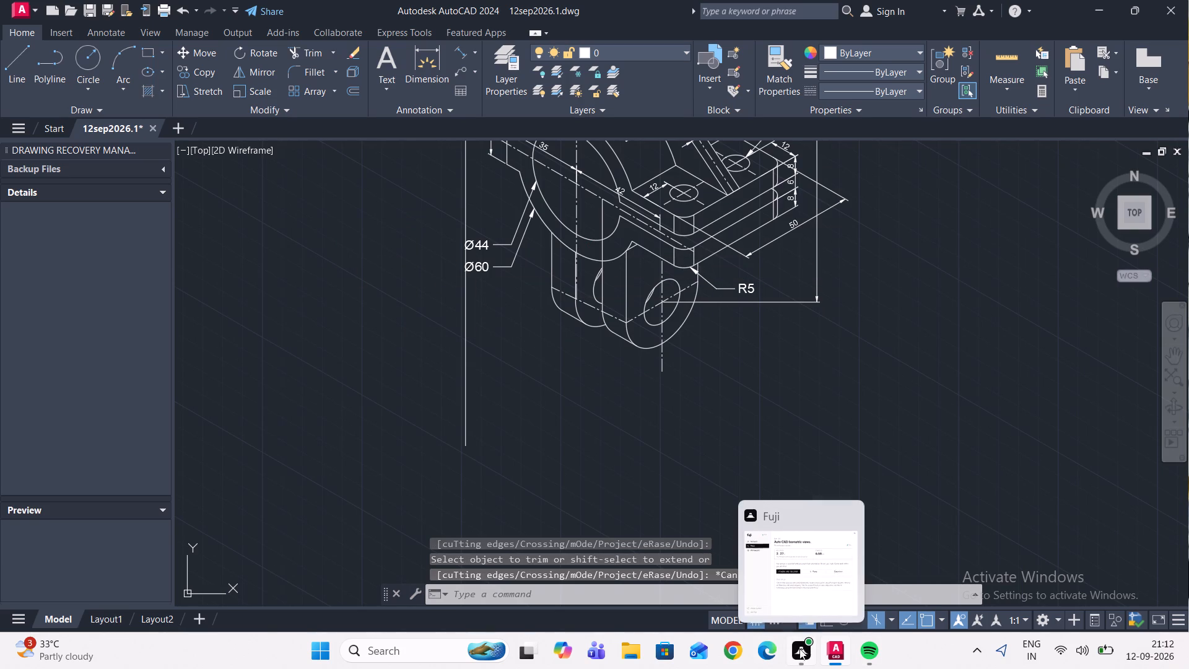
Examine the whole bracket drawing for remaining missing lines and dimensions.
{"action": "scroll", "coordinate": [632, 361], "scroll_direction": "down", "scroll_amount": 3}
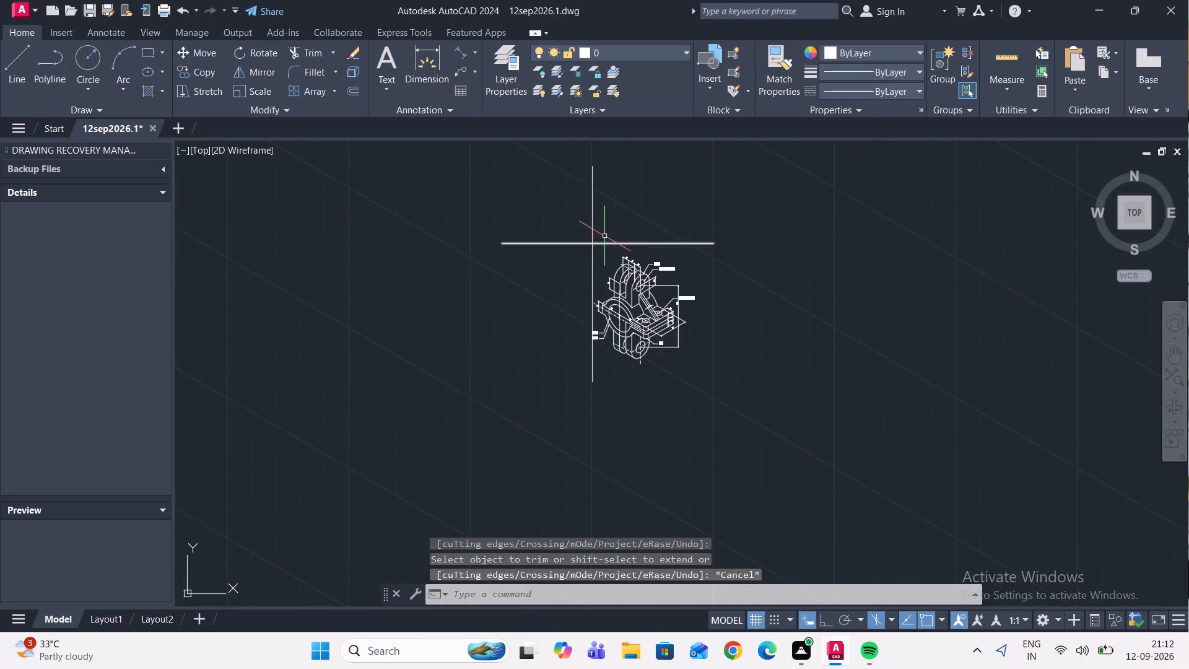
{"action": "scroll", "coordinate": [622, 263], "scroll_direction": "up", "scroll_amount": 2}
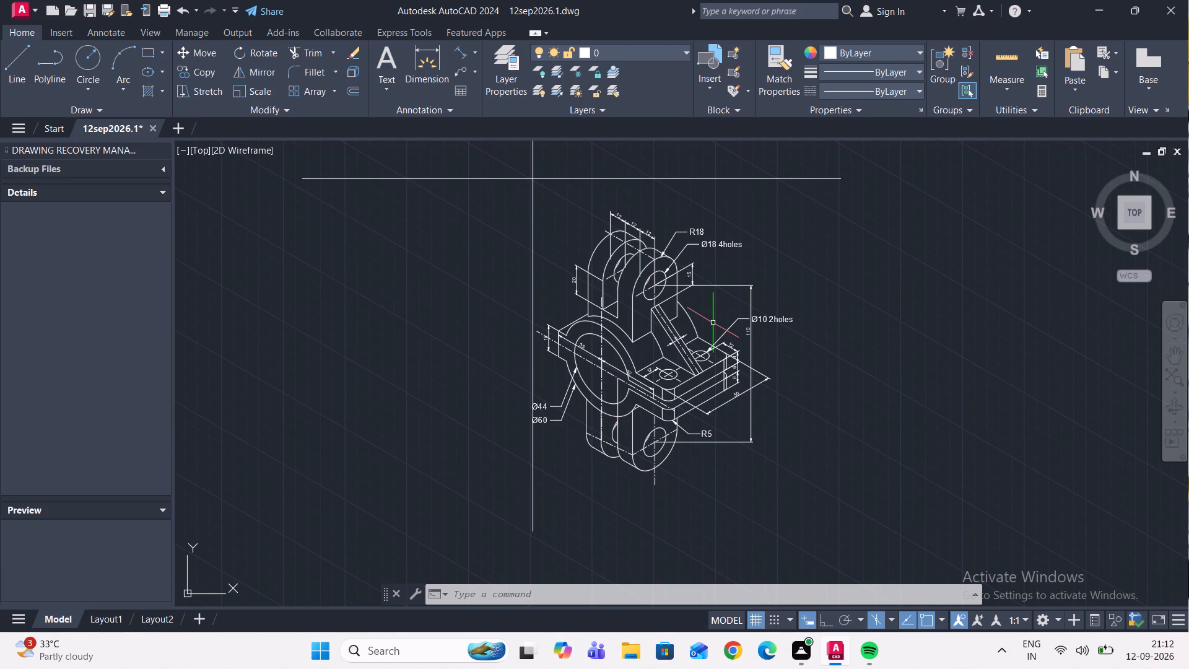
{"action": "scroll", "coordinate": [683, 336], "scroll_direction": "up", "scroll_amount": 1}
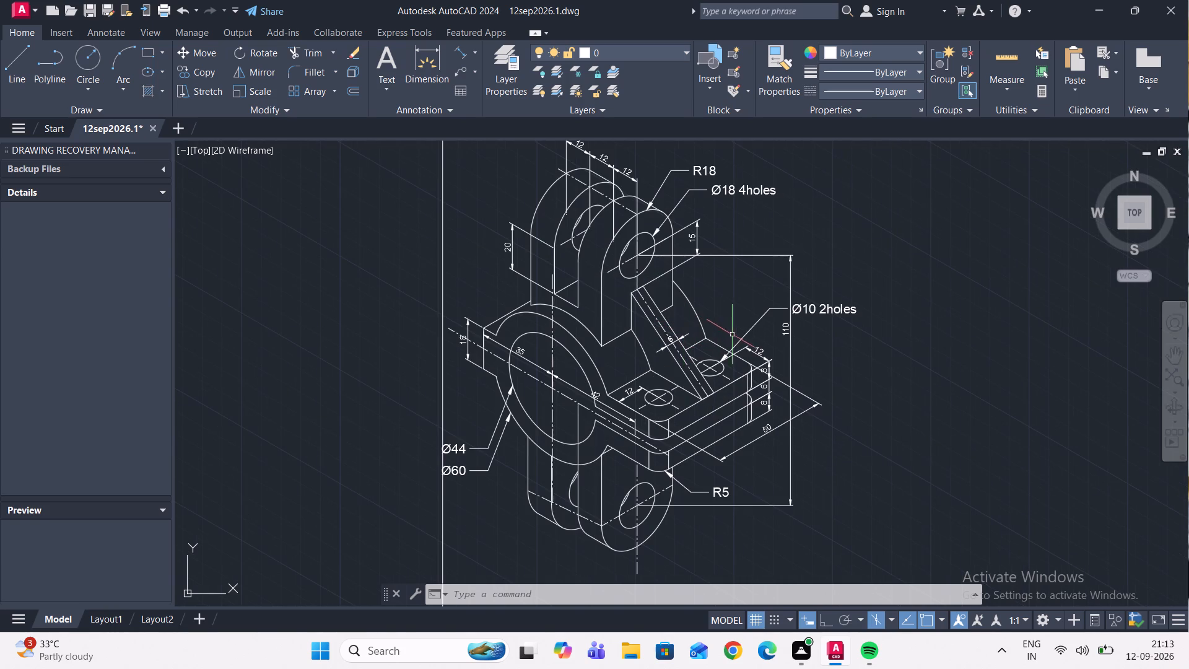
{"action": "middle_click_drag", "start_coordinate": [790, 360], "coordinate": [694, 247]}
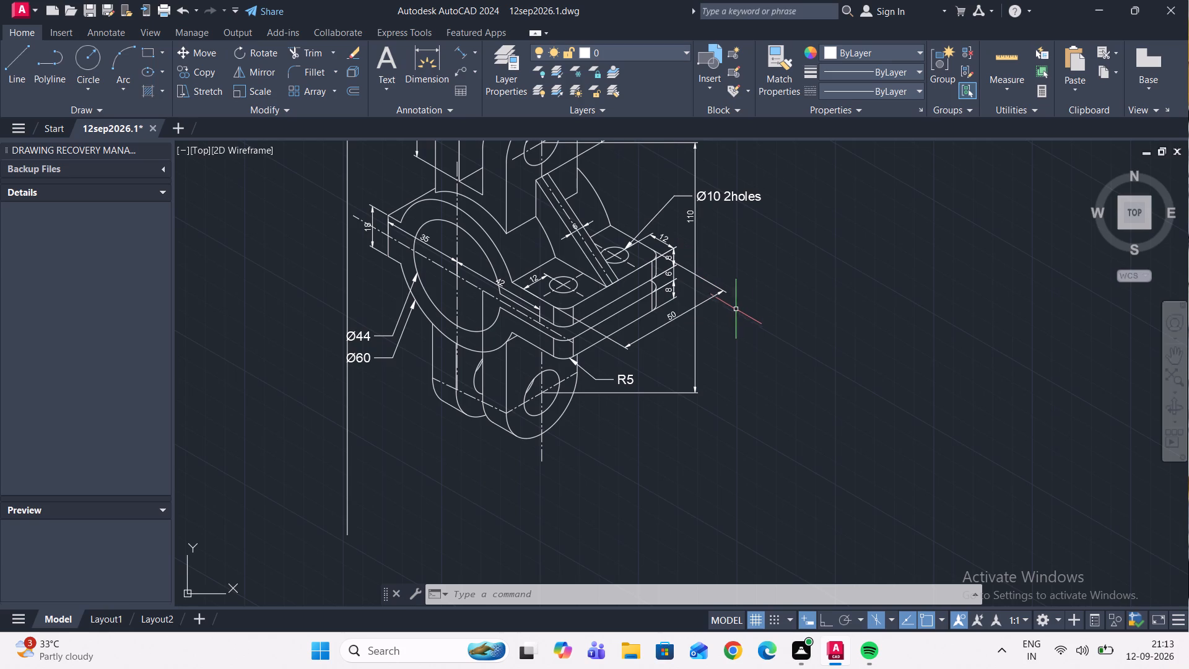
{"action": "scroll", "coordinate": [758, 317], "scroll_direction": "down", "scroll_amount": 2}
{"action": "scroll", "coordinate": [695, 235], "scroll_direction": "up", "scroll_amount": 2}
{"action": "scroll", "coordinate": [647, 240], "scroll_direction": "down", "scroll_amount": 2}
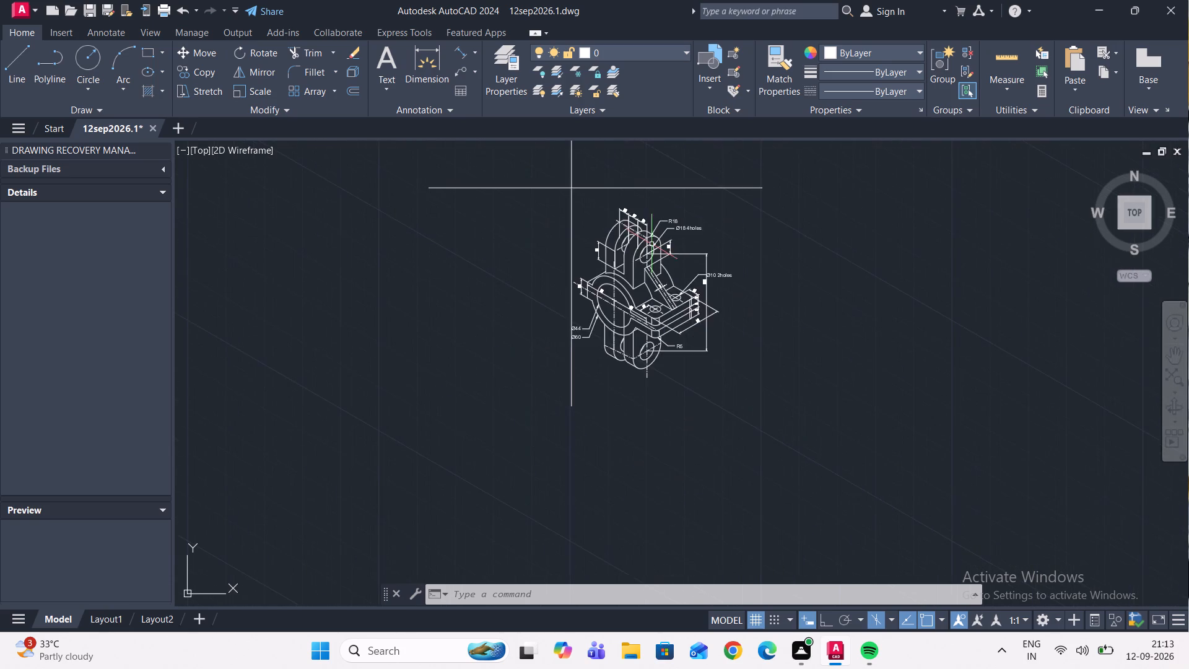
{"action": "scroll", "coordinate": [557, 336], "scroll_direction": "up", "scroll_amount": 2}
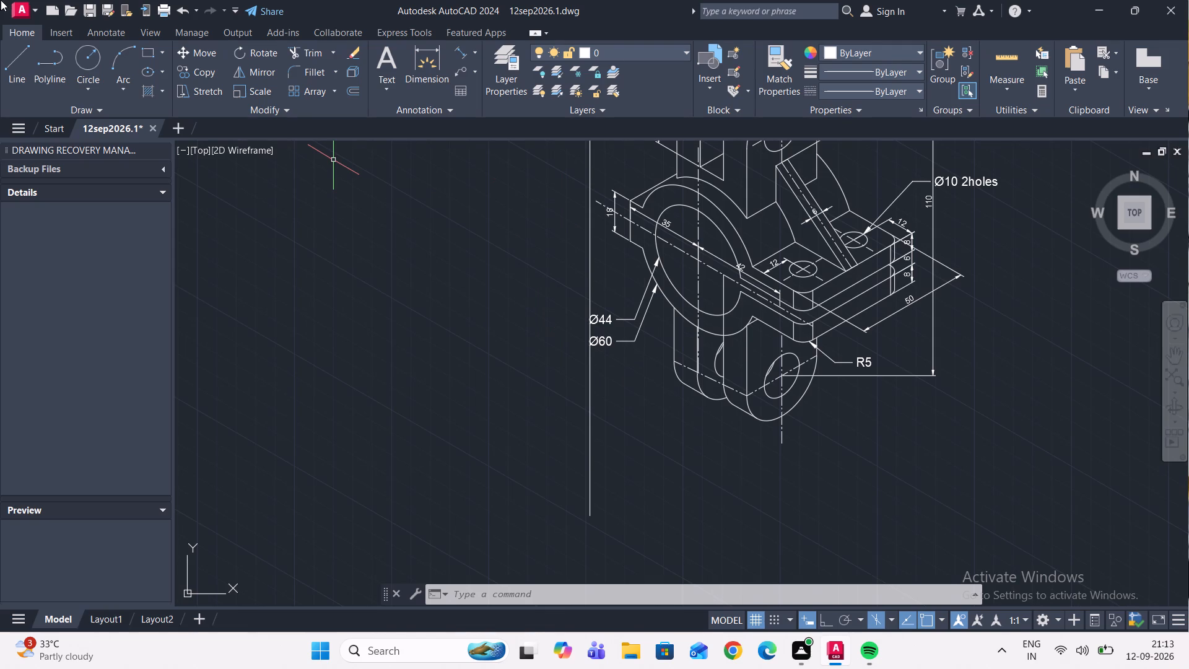
With ortho on and the top isoplane active, draw a 30-unit line at 210° in the empty space below the lower lugs.
{"action": "left_click", "coordinate": [19, 69]}
{"action": "scroll", "coordinate": [679, 431], "scroll_direction": "up", "scroll_amount": 2}
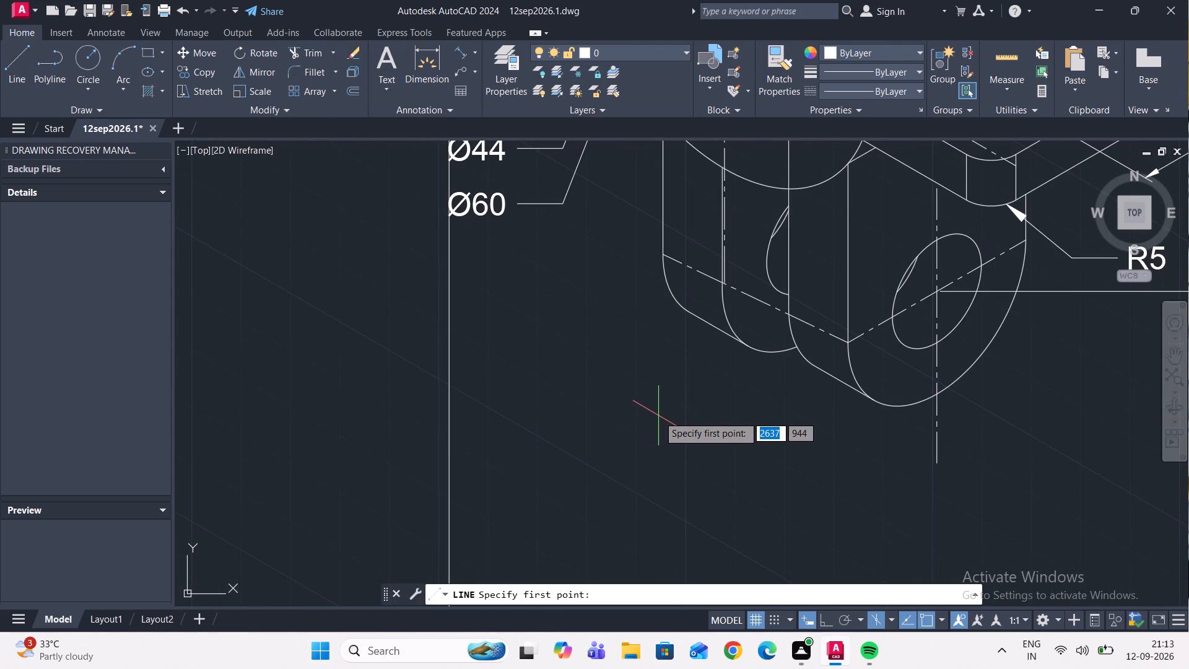
{"action": "scroll", "coordinate": [663, 416], "scroll_direction": "down", "scroll_amount": 2}
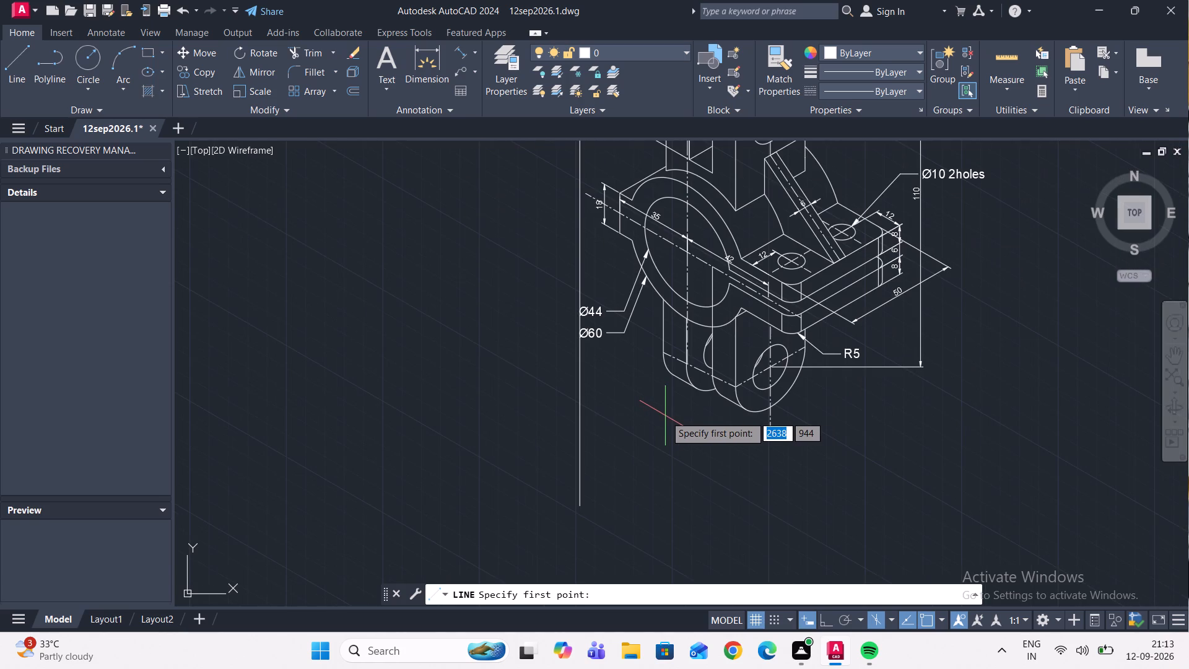
{"action": "scroll", "coordinate": [677, 450], "scroll_direction": "up", "scroll_amount": 2}
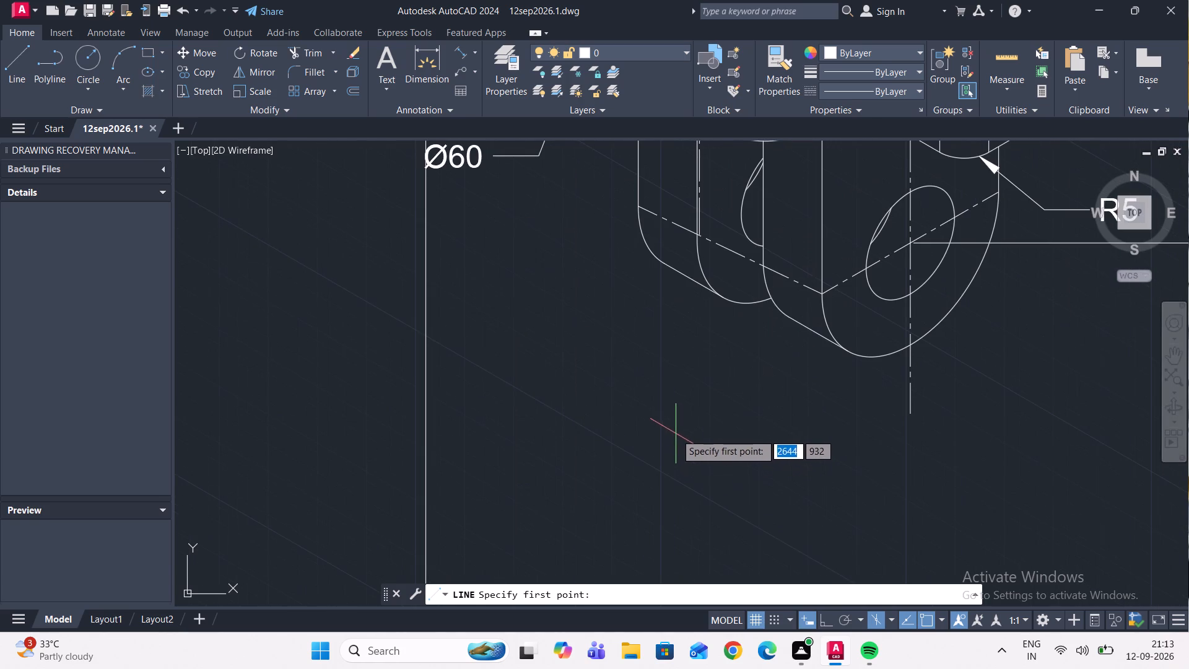
{"action": "left_click", "coordinate": [664, 416]}
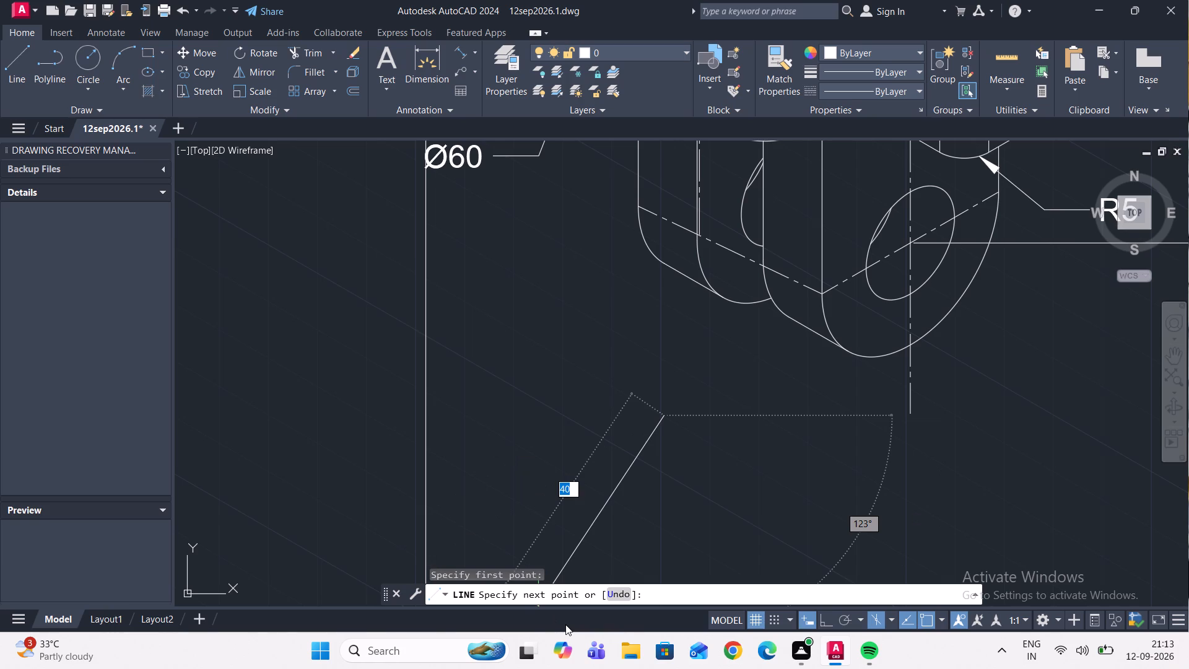
{"action": "key", "text": "F8"}
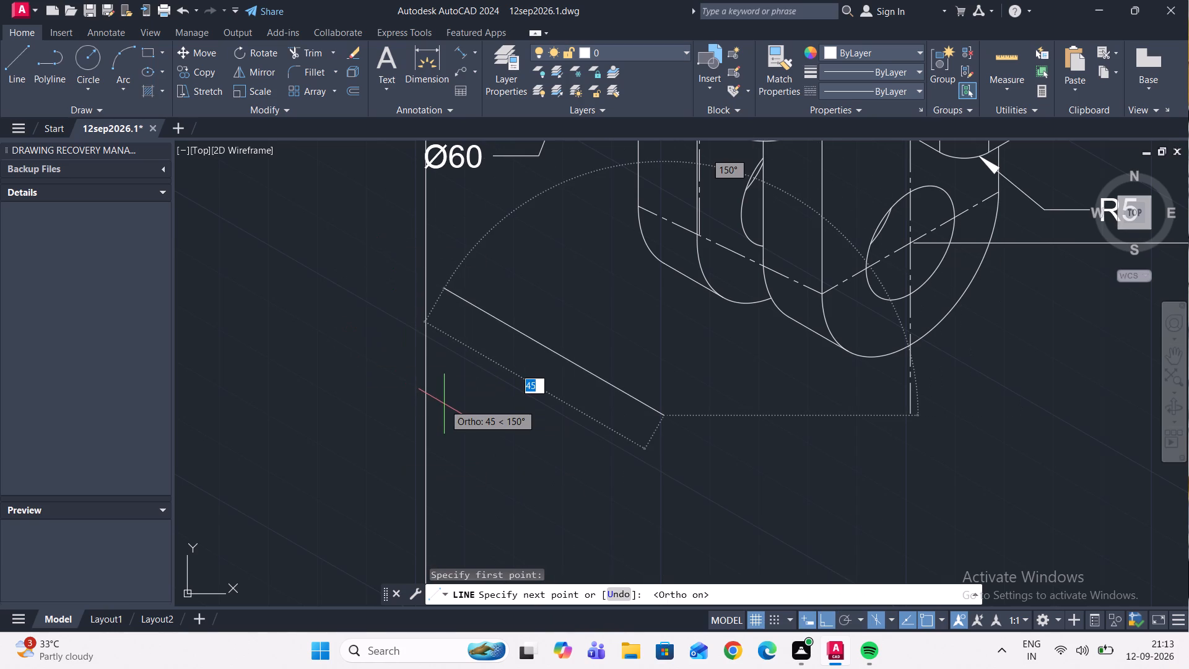
{"action": "key", "text": "F5"}
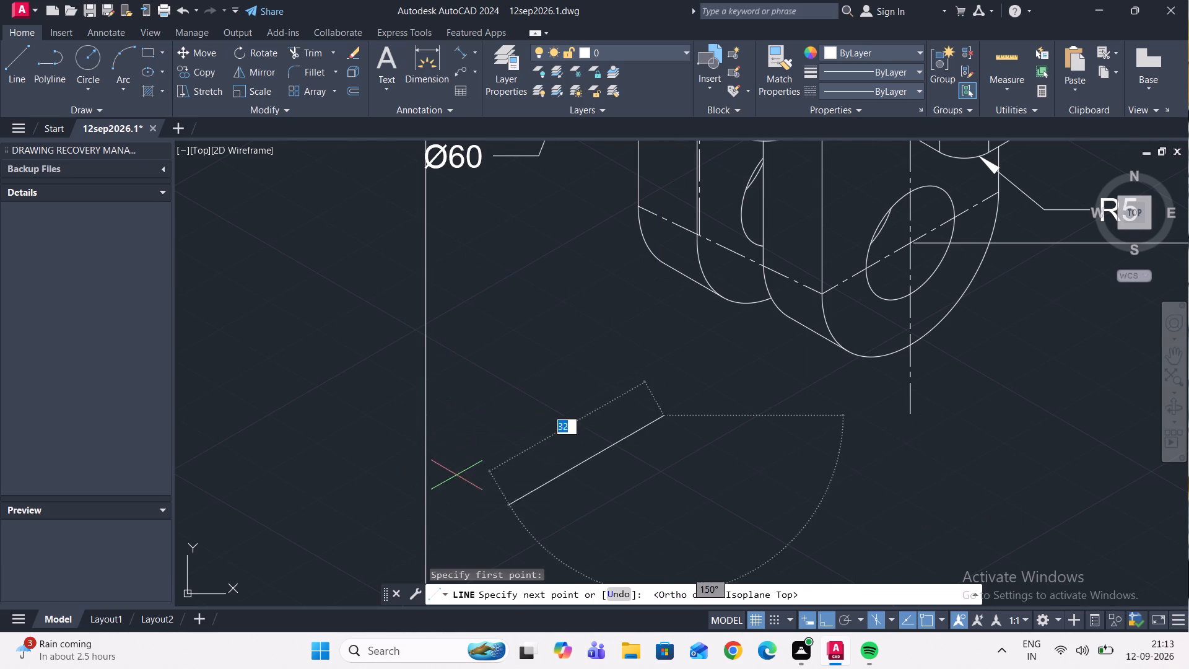
{"action": "scroll", "coordinate": [565, 513], "scroll_direction": "up", "scroll_amount": 1}
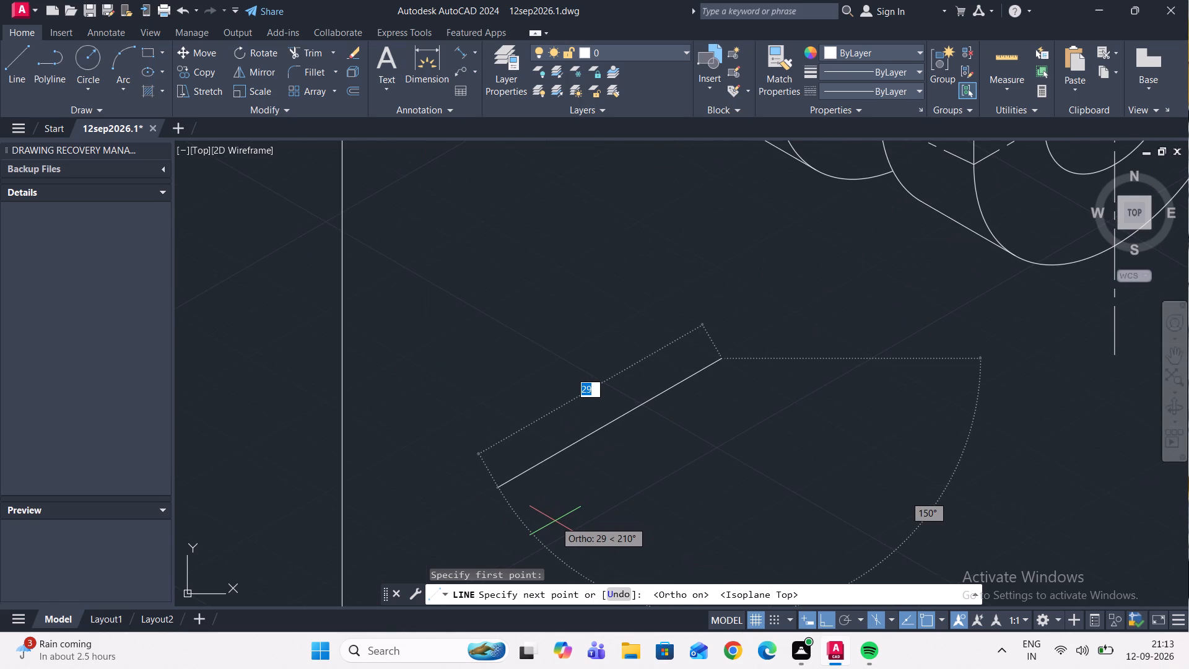
{"action": "type", "text": "30"}
{"action": "key", "text": "Return"}
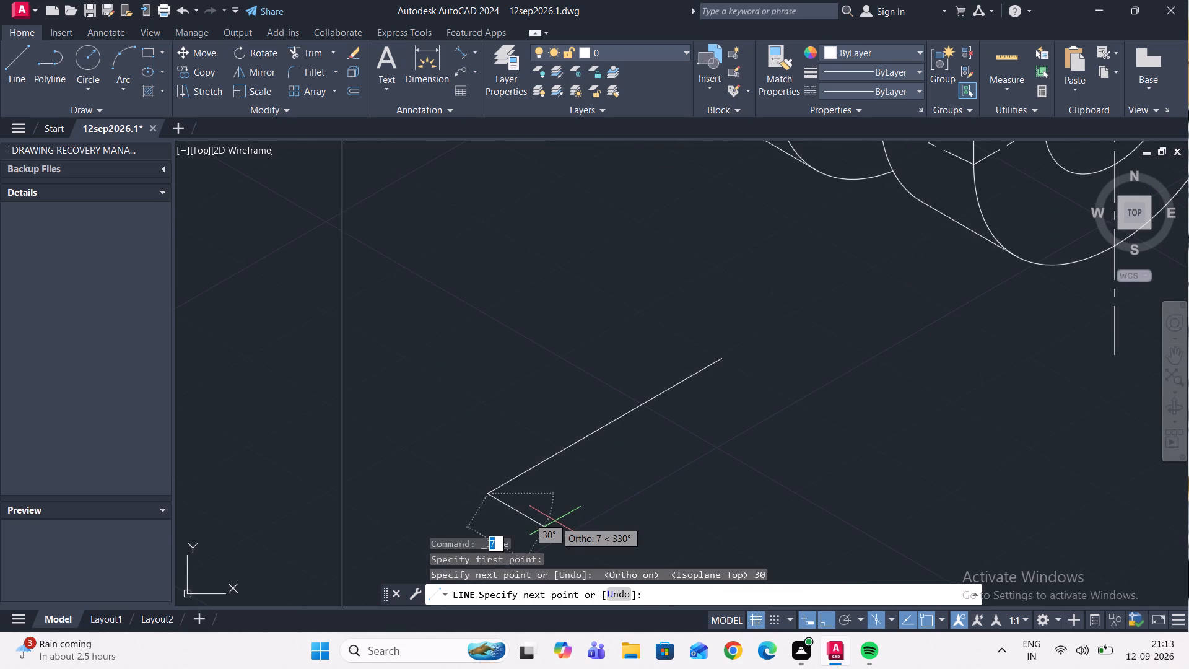
{"action": "key", "text": "Escape"}
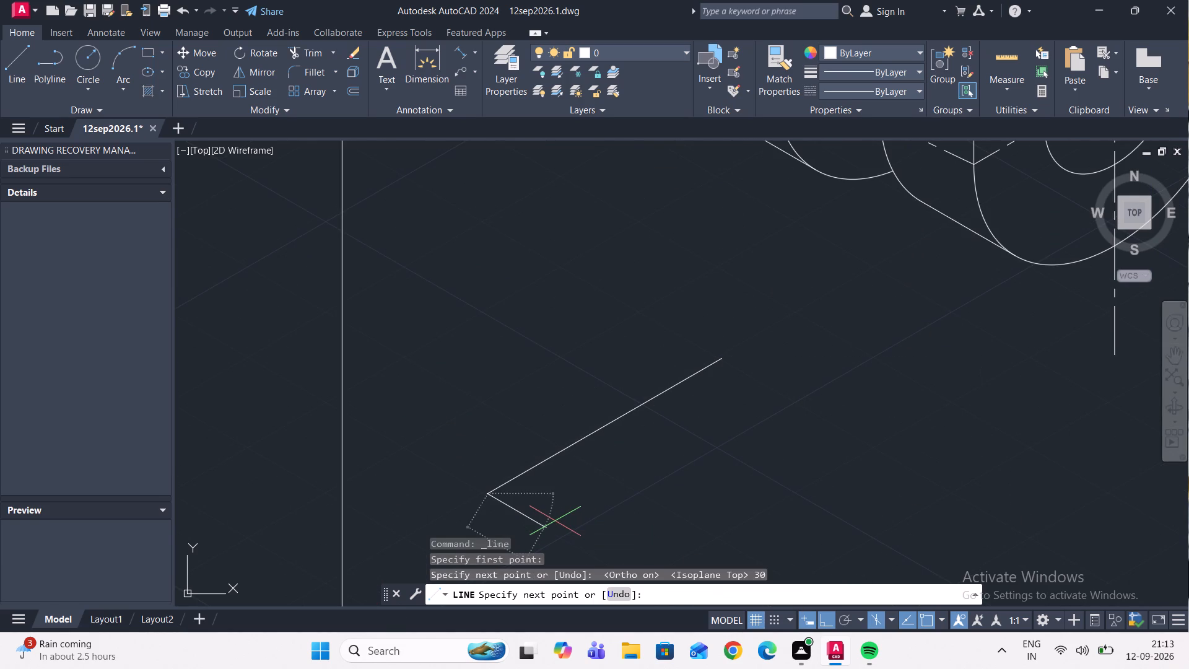
Draw the arrowhead's lower half at the 30-unit line's upper end: about 7 units back along it, about 5 units at 330°, and back to the tip.
{"action": "left_click", "coordinate": [14, 64]}
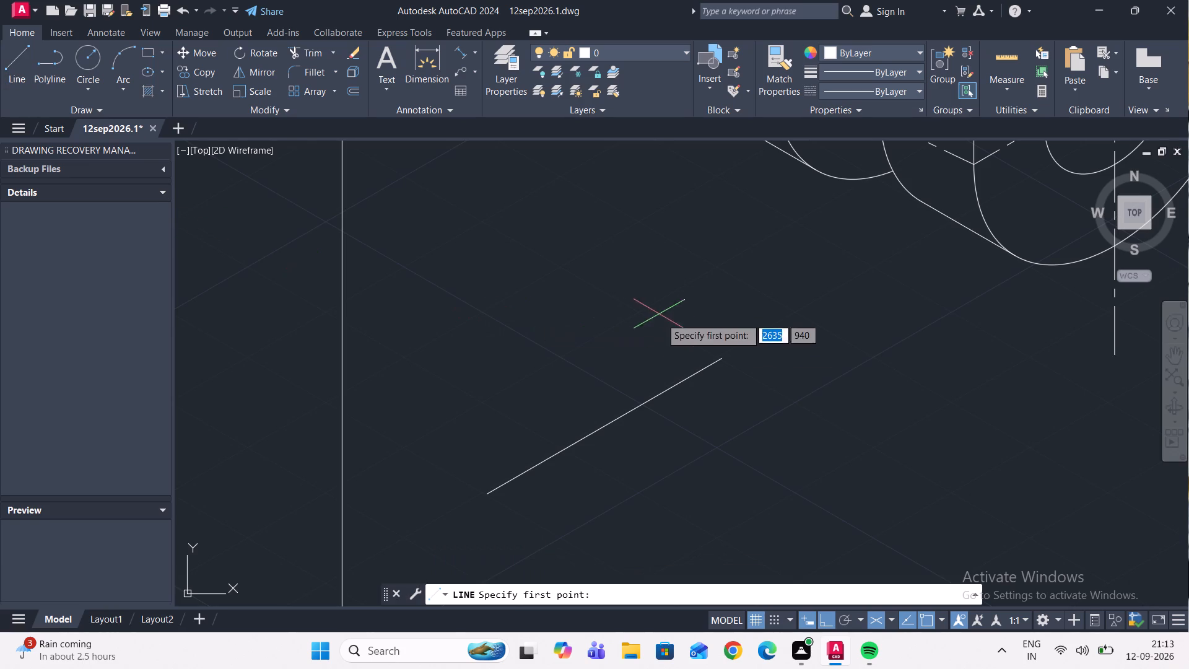
{"action": "left_click", "coordinate": [722, 359]}
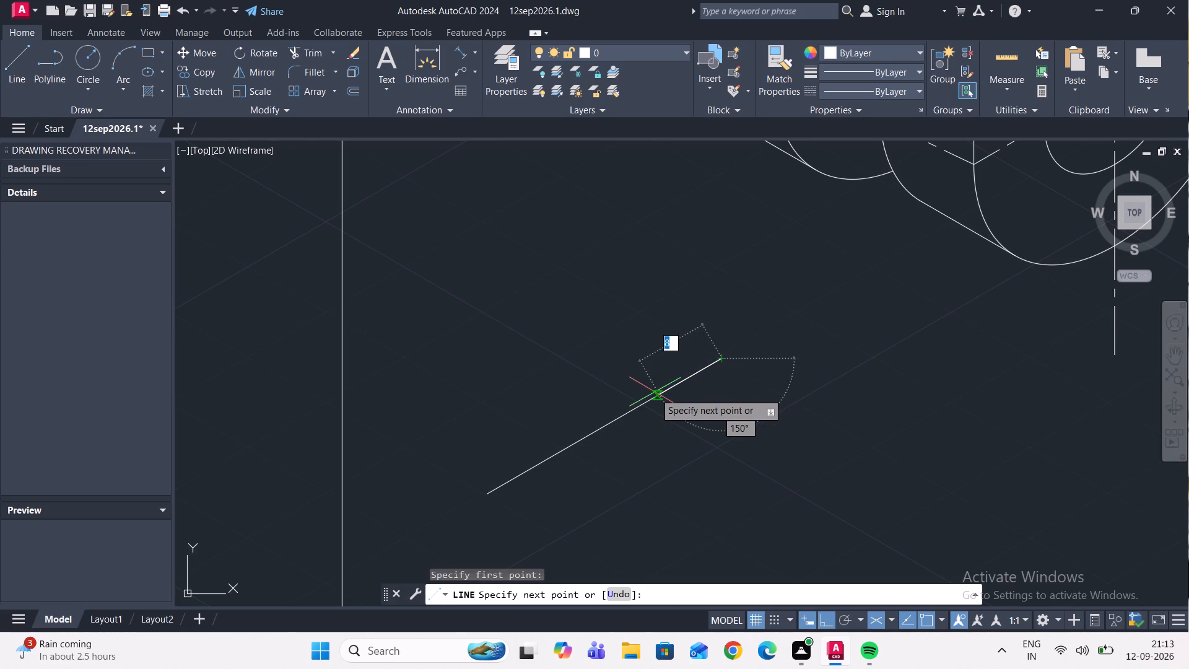
{"action": "type", "text": "10"}
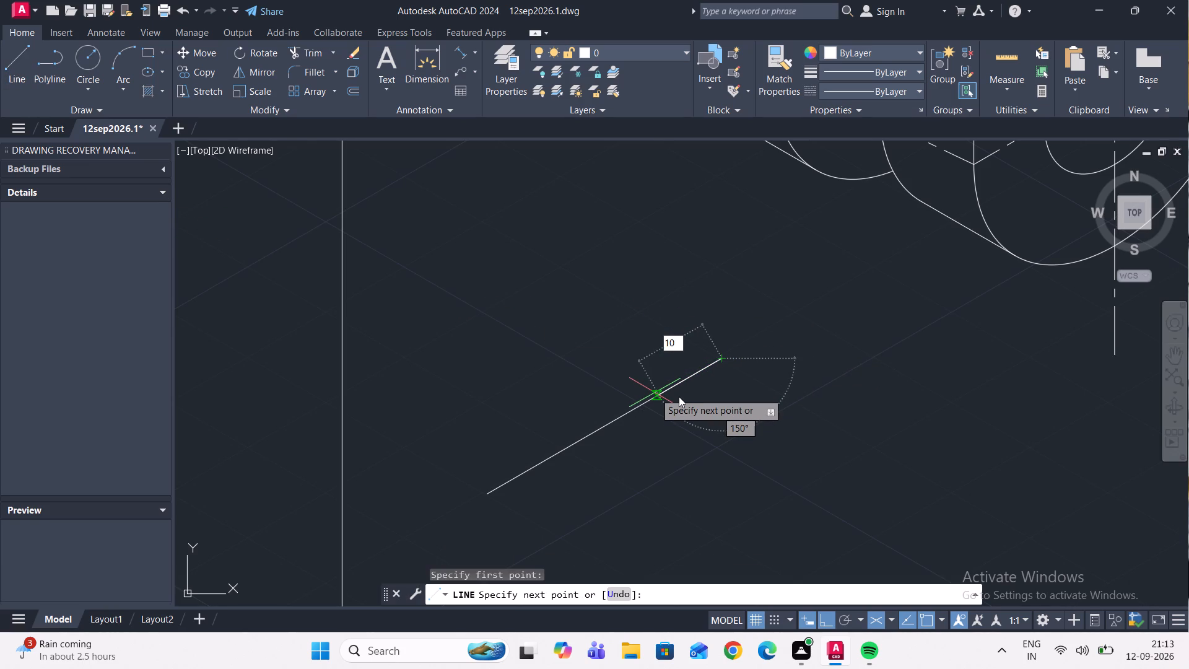
{"action": "key", "text": "Escape"}
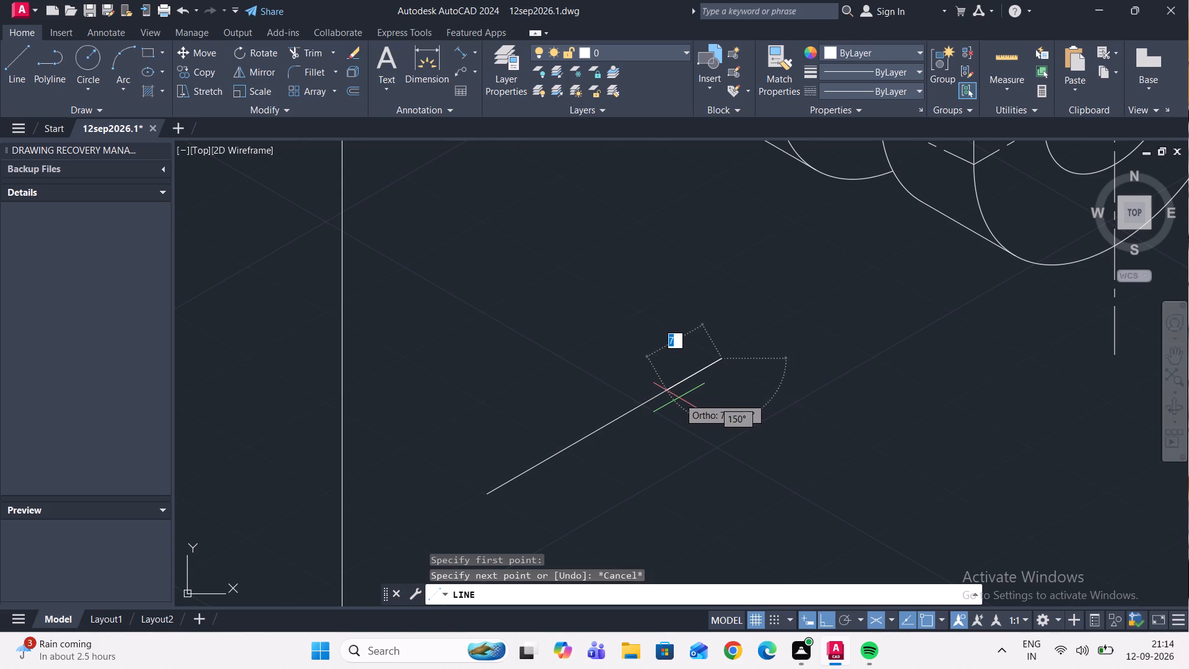
{"action": "left_click", "coordinate": [682, 396]}
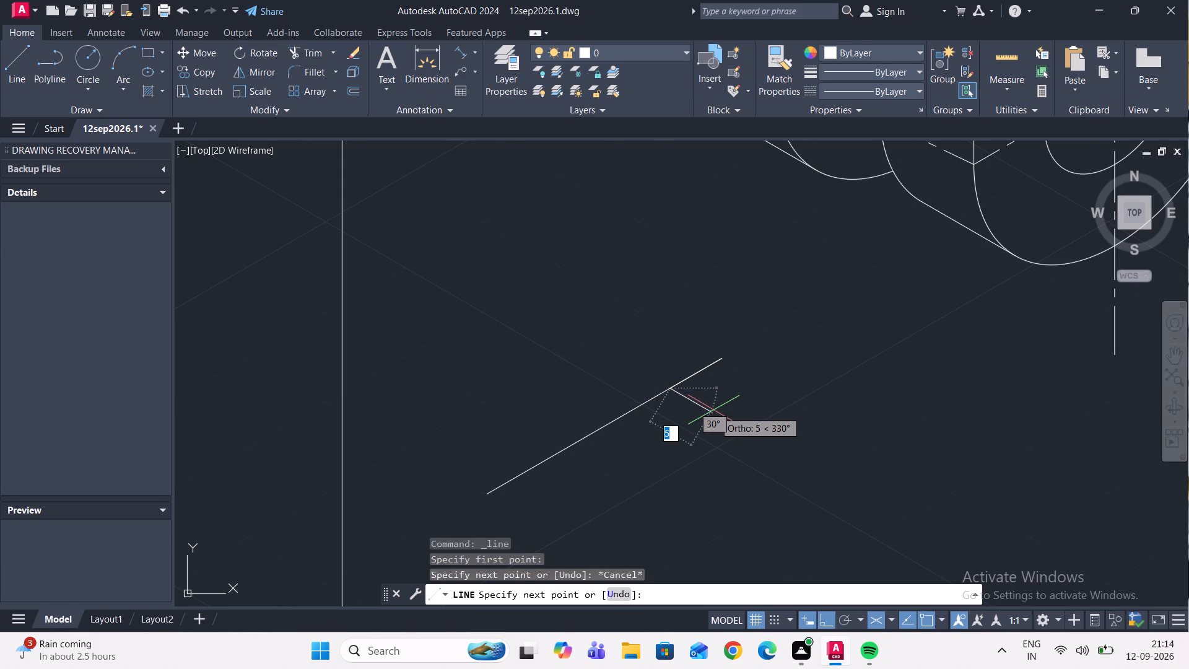
{"action": "left_click", "coordinate": [712, 406]}
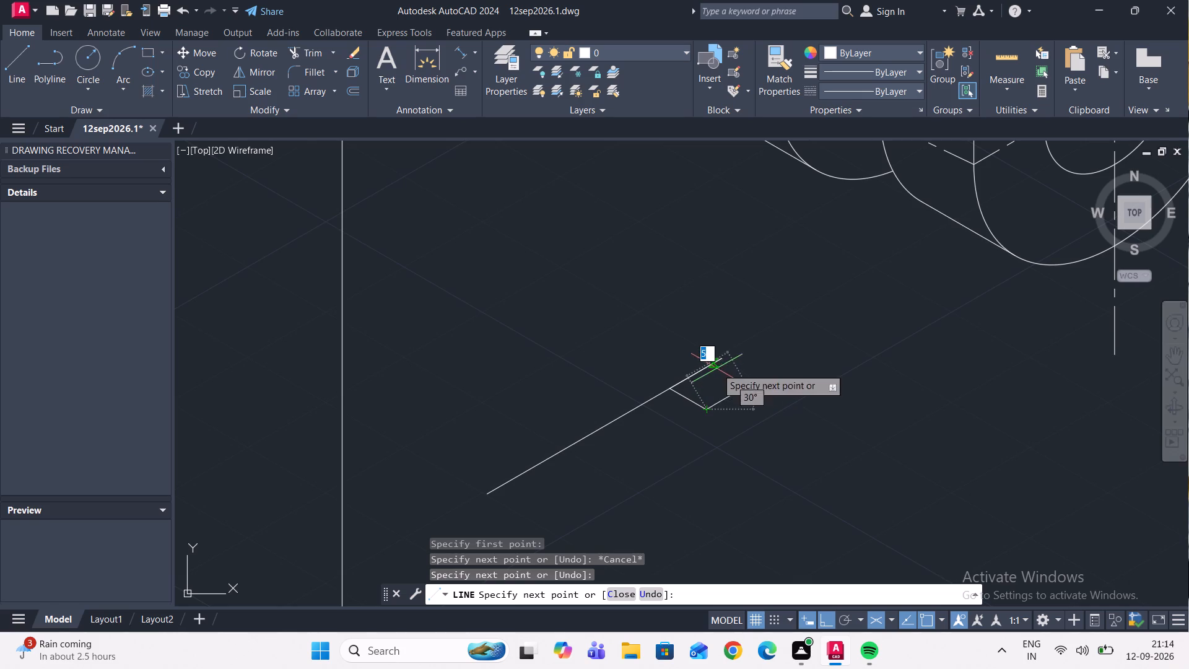
{"action": "left_click", "coordinate": [718, 356]}
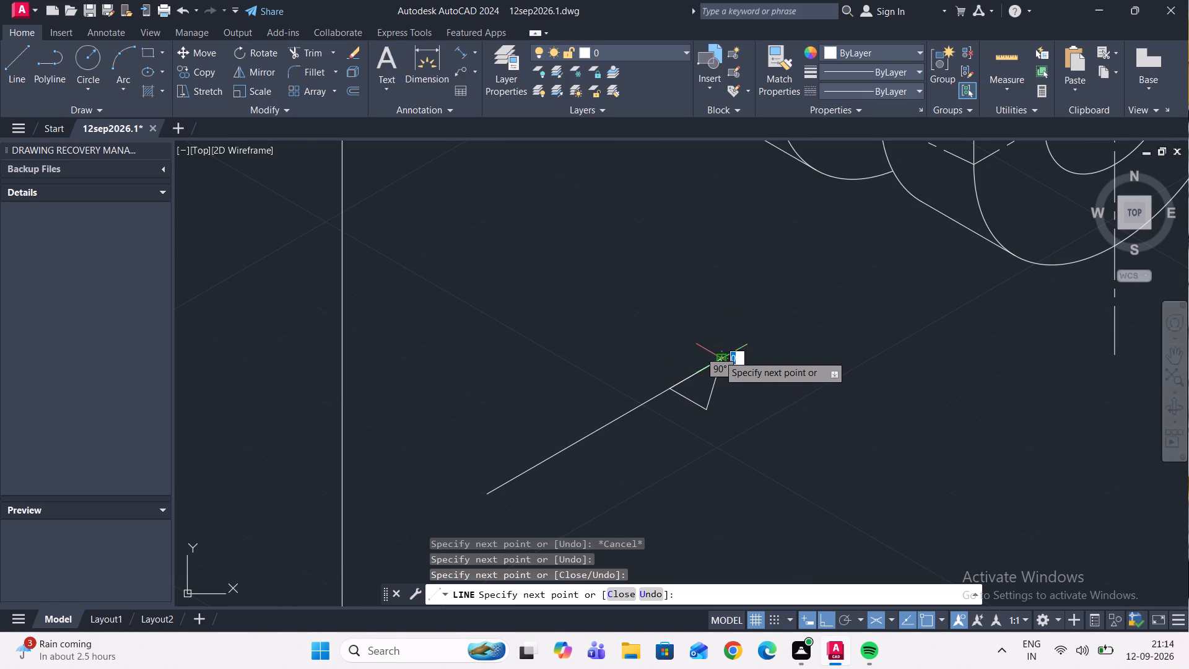
{"action": "key", "text": "Escape"}
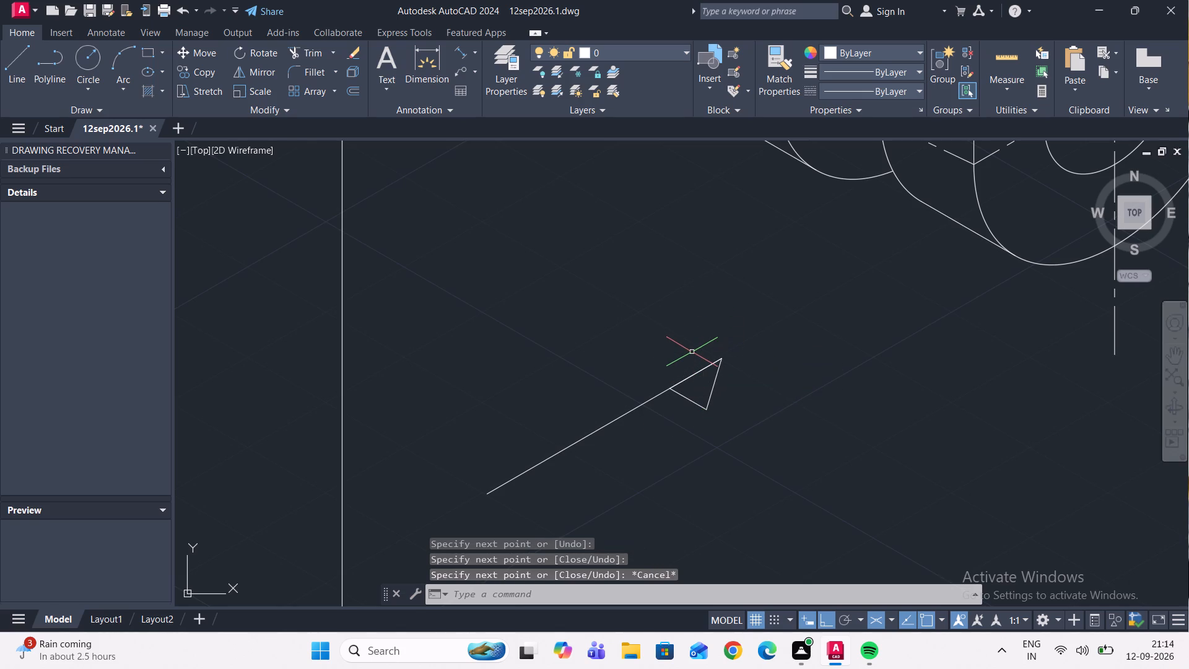
Draw the arrowhead's other half: a 5-unit line at 150° from its base on the shaft, and a line from there to the tip.
{"action": "left_click", "coordinate": [700, 404]}
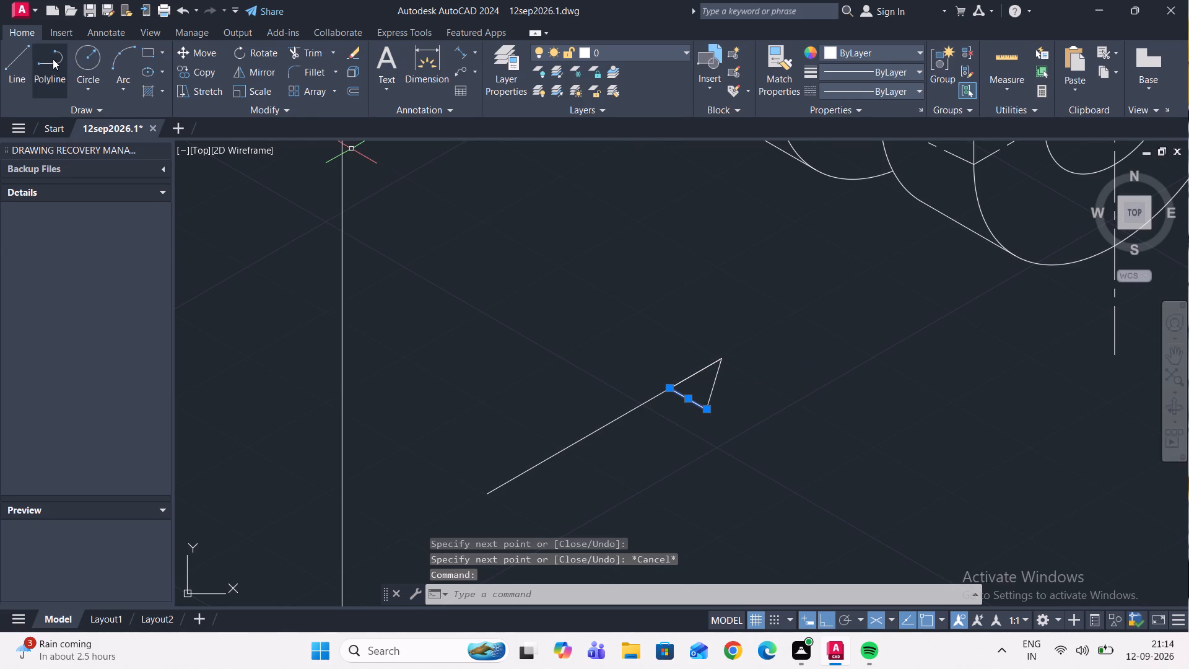
{"action": "left_click", "coordinate": [25, 59]}
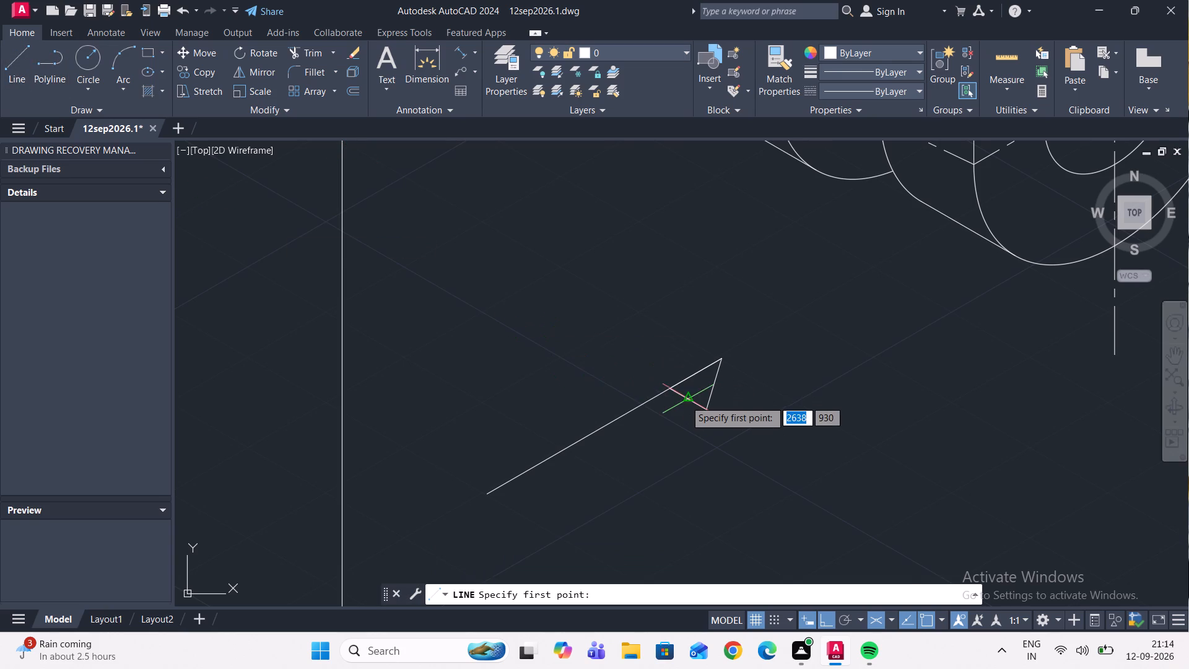
{"action": "scroll", "coordinate": [683, 395], "scroll_direction": "up", "scroll_amount": 1}
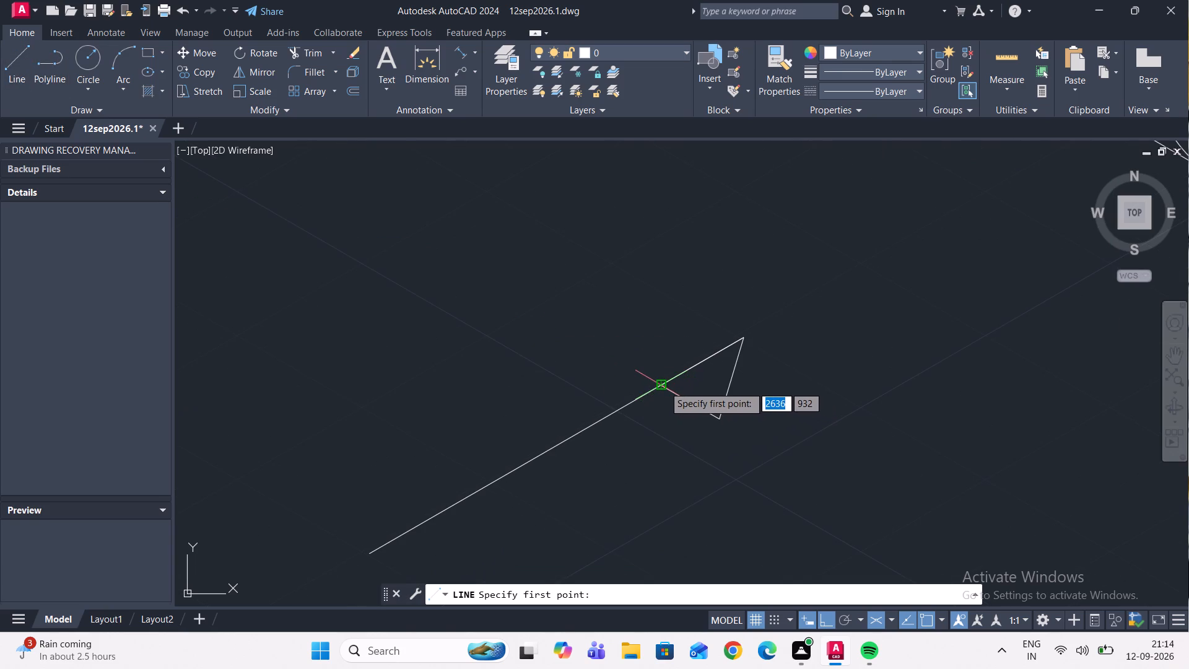
{"action": "left_click", "coordinate": [664, 386]}
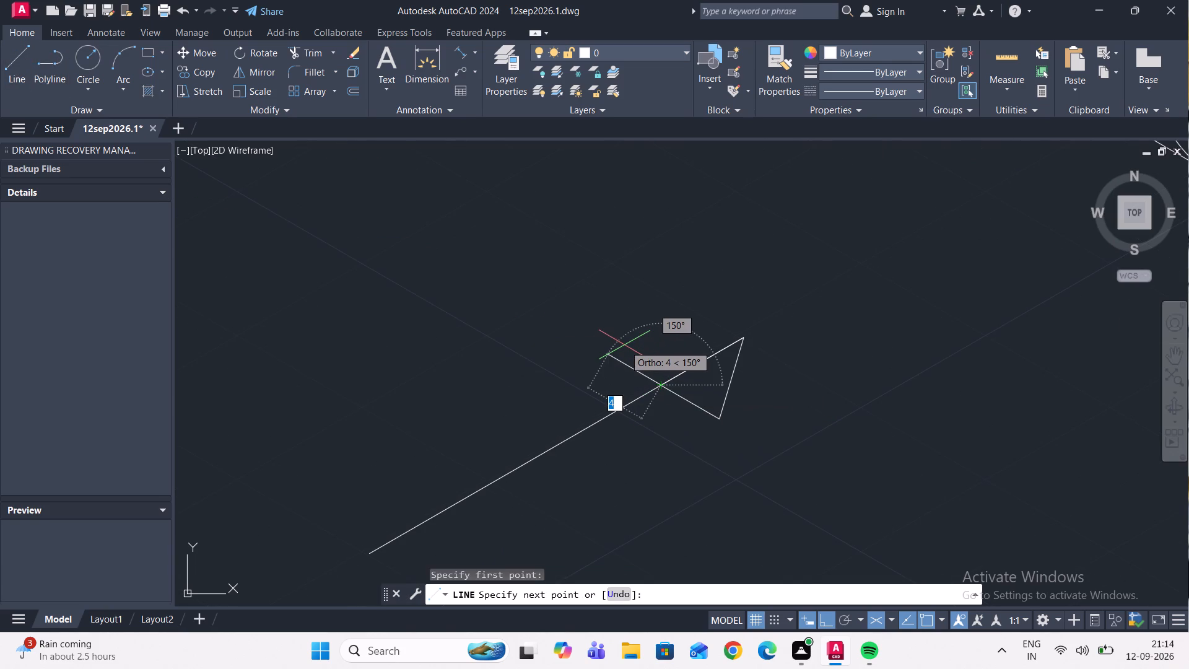
{"action": "key", "text": "5"}
{"action": "key", "text": "Return"}
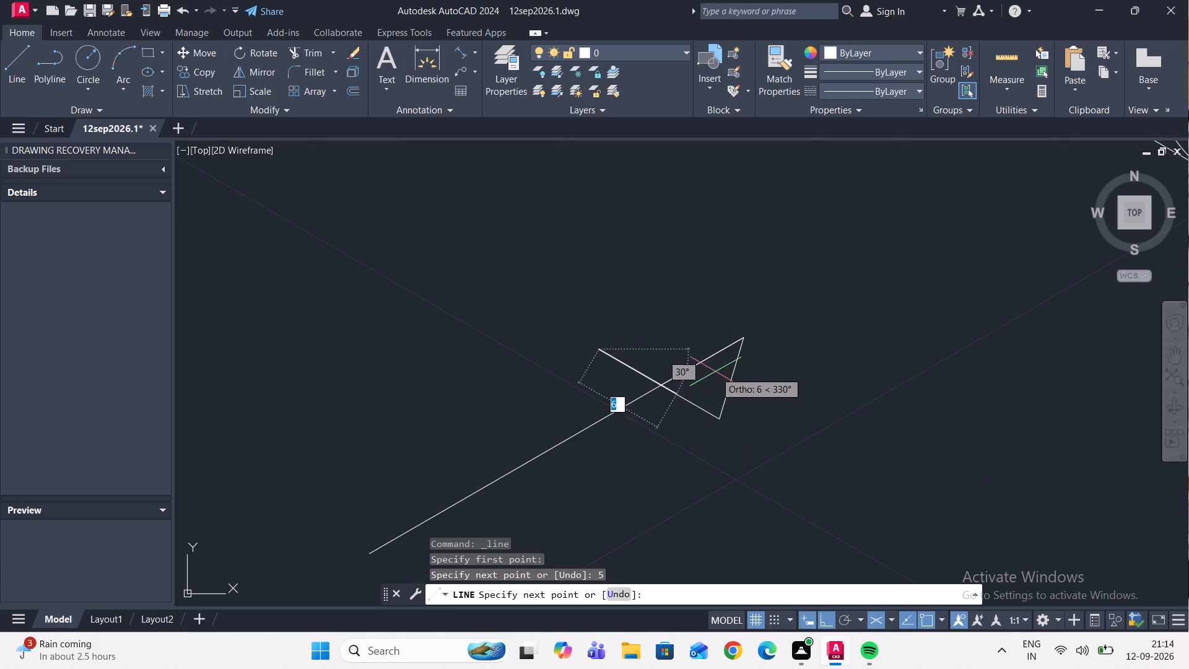
{"action": "left_click", "coordinate": [747, 333]}
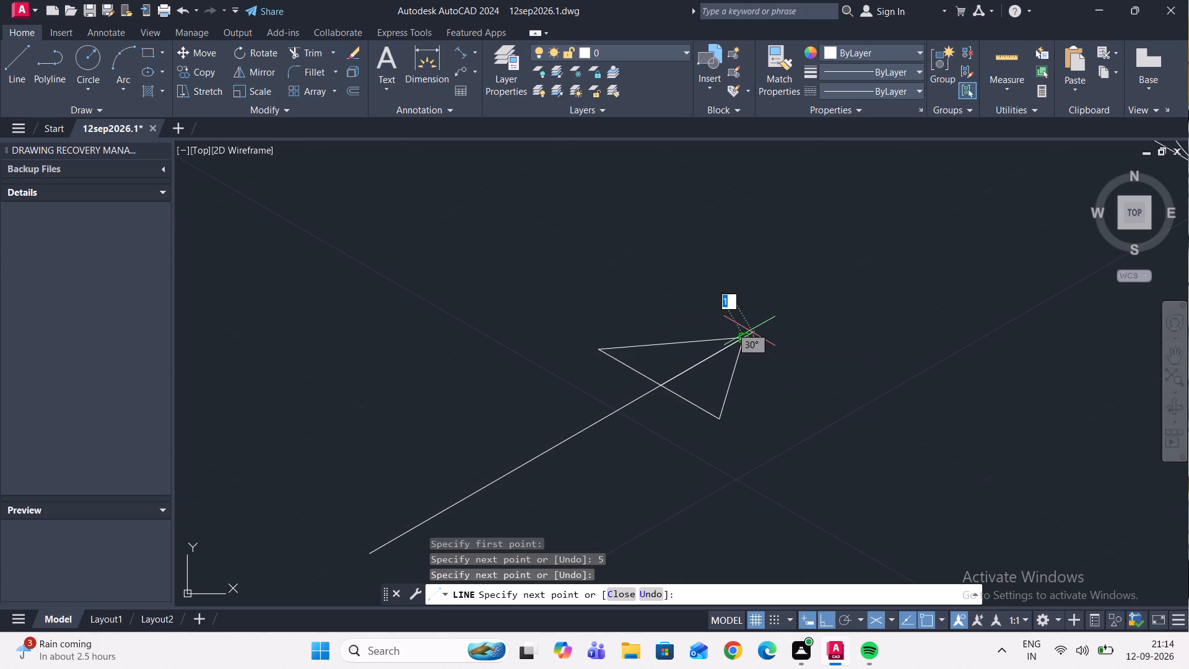
{"action": "key", "text": "Escape"}
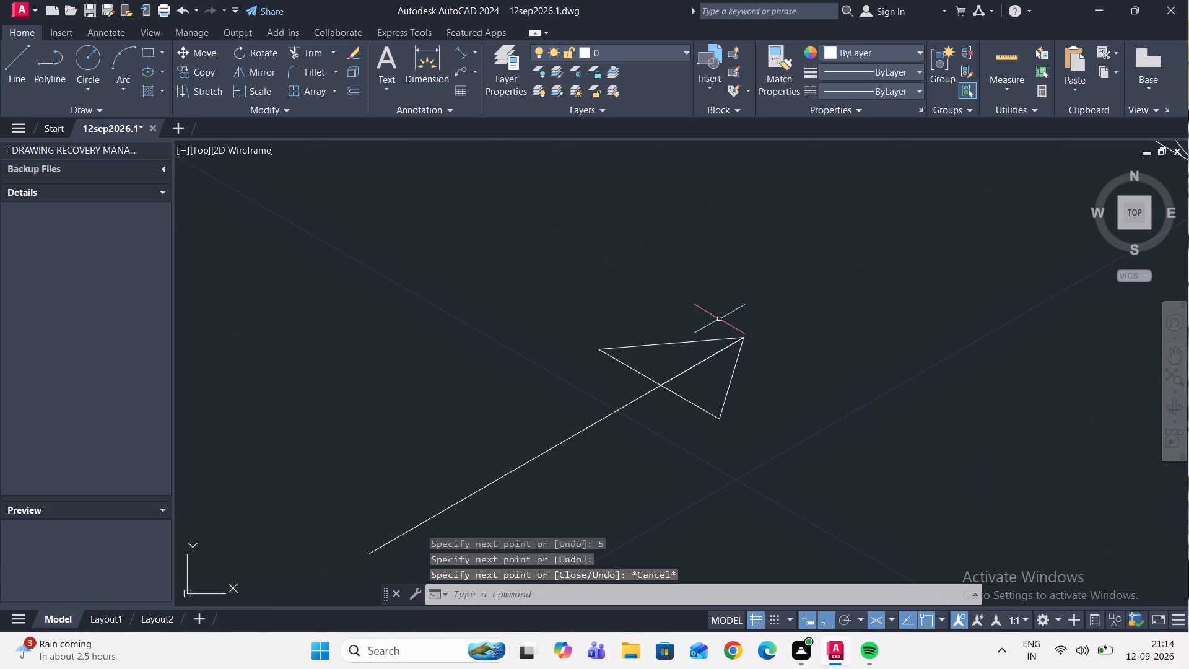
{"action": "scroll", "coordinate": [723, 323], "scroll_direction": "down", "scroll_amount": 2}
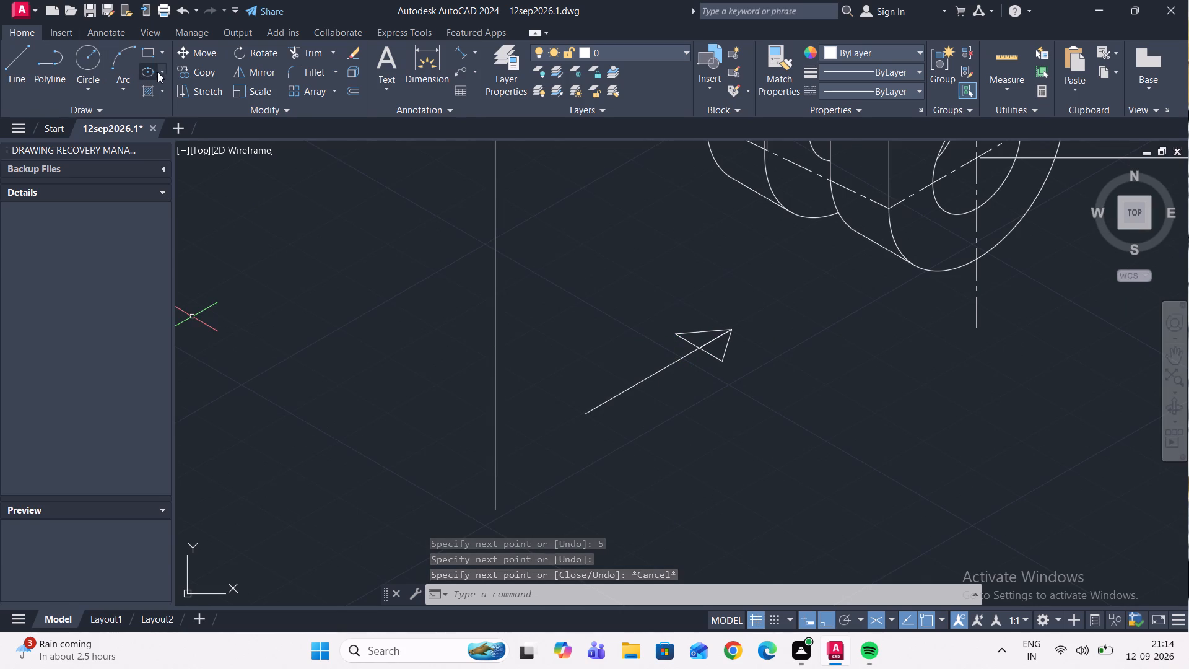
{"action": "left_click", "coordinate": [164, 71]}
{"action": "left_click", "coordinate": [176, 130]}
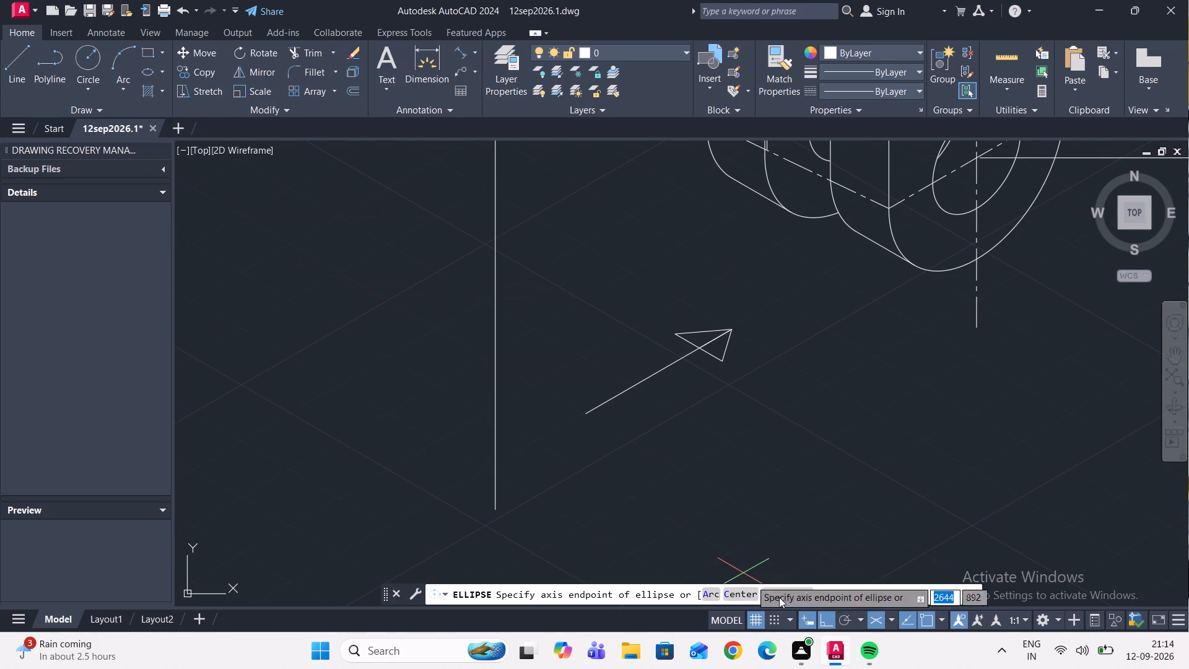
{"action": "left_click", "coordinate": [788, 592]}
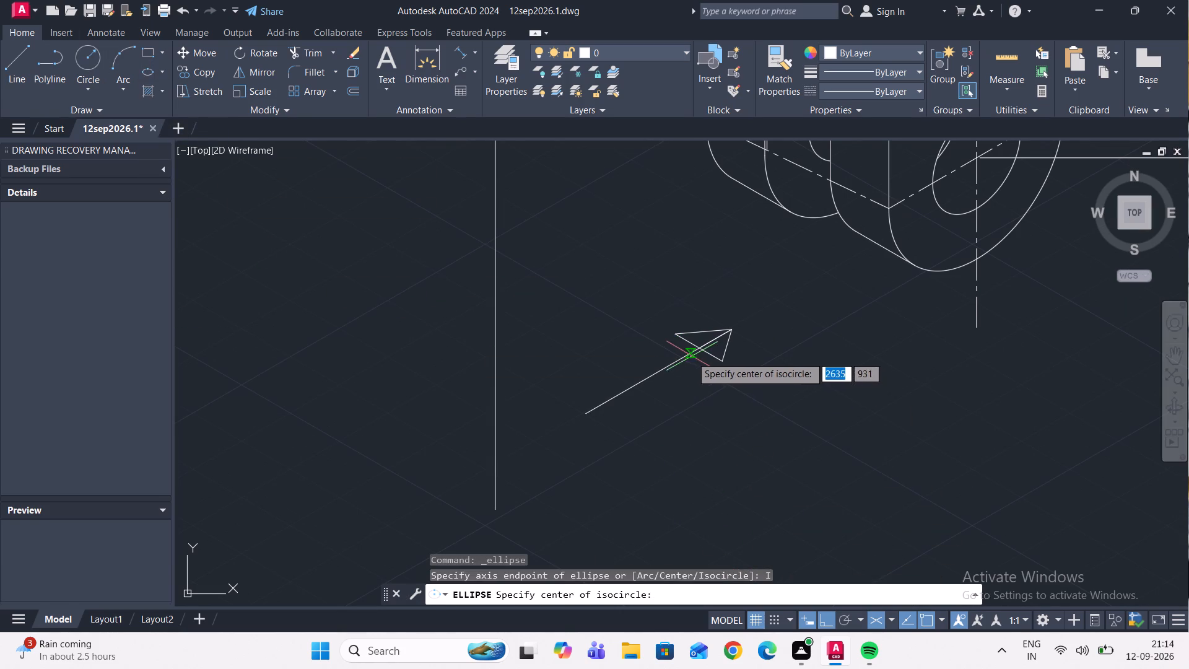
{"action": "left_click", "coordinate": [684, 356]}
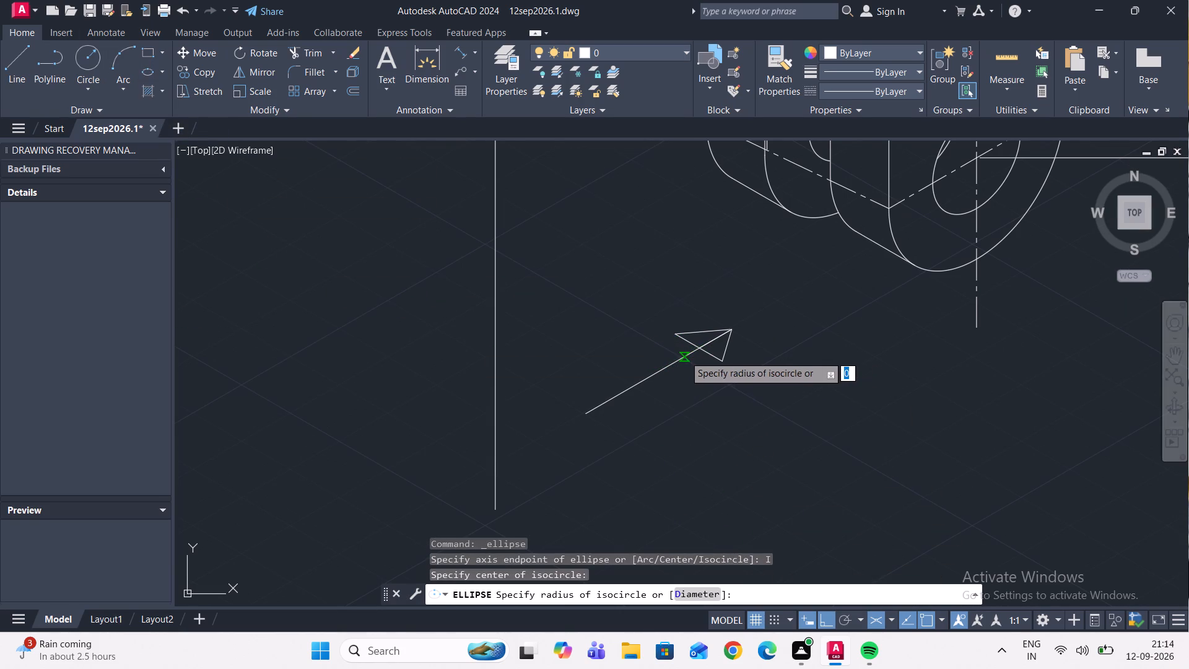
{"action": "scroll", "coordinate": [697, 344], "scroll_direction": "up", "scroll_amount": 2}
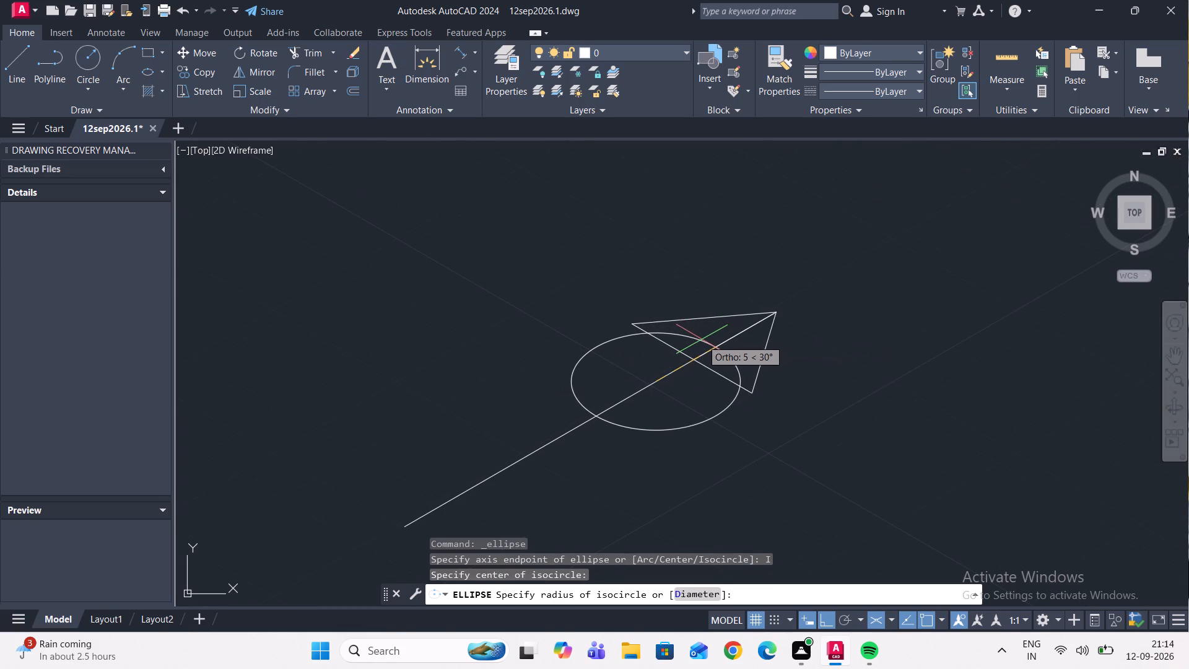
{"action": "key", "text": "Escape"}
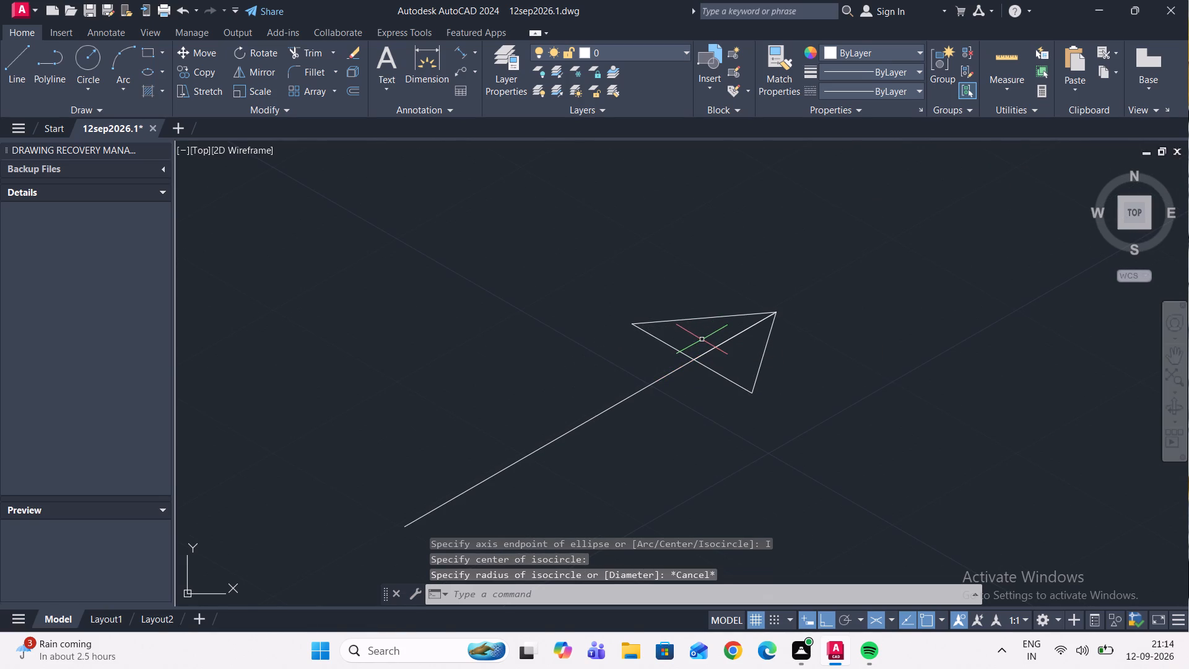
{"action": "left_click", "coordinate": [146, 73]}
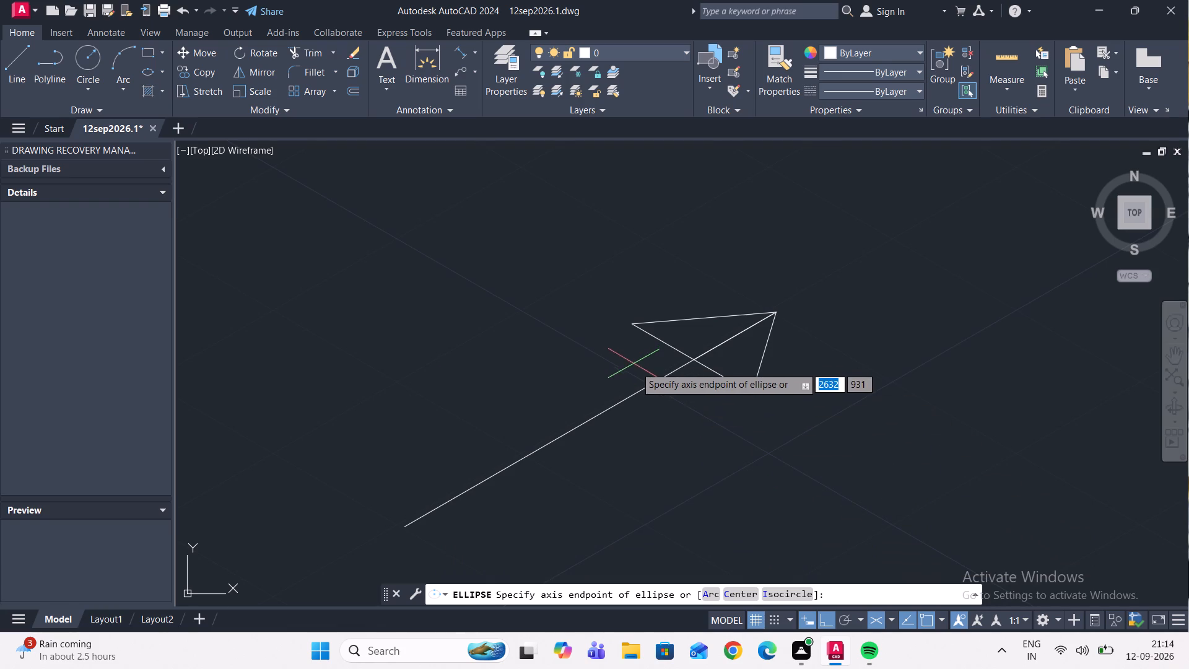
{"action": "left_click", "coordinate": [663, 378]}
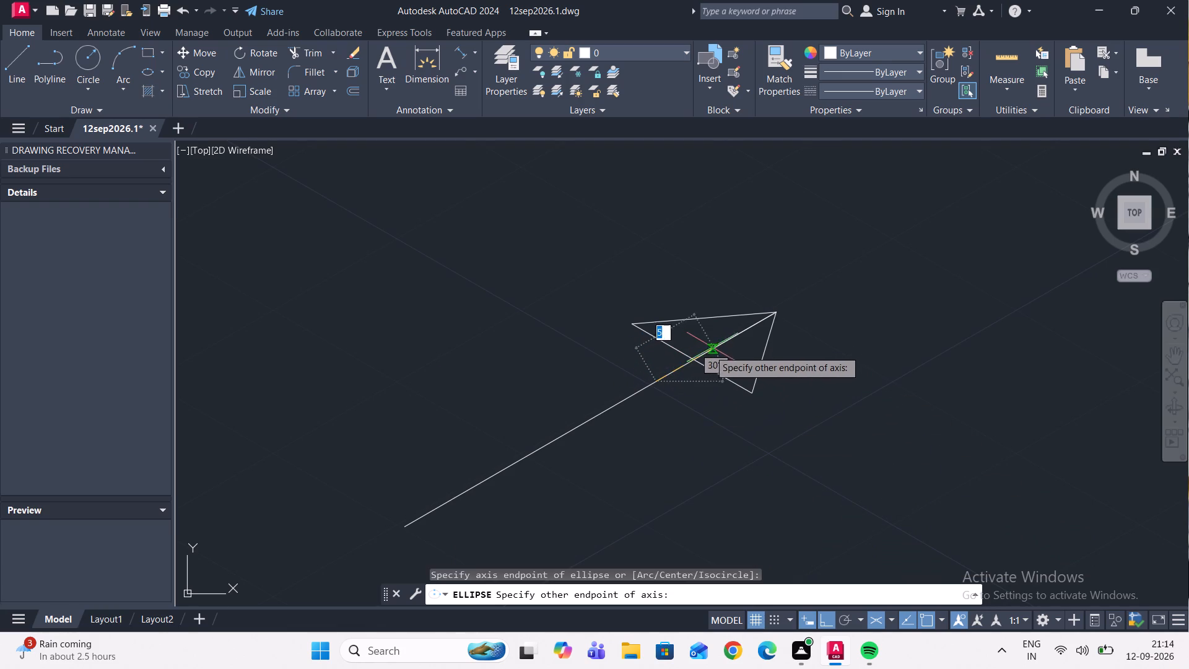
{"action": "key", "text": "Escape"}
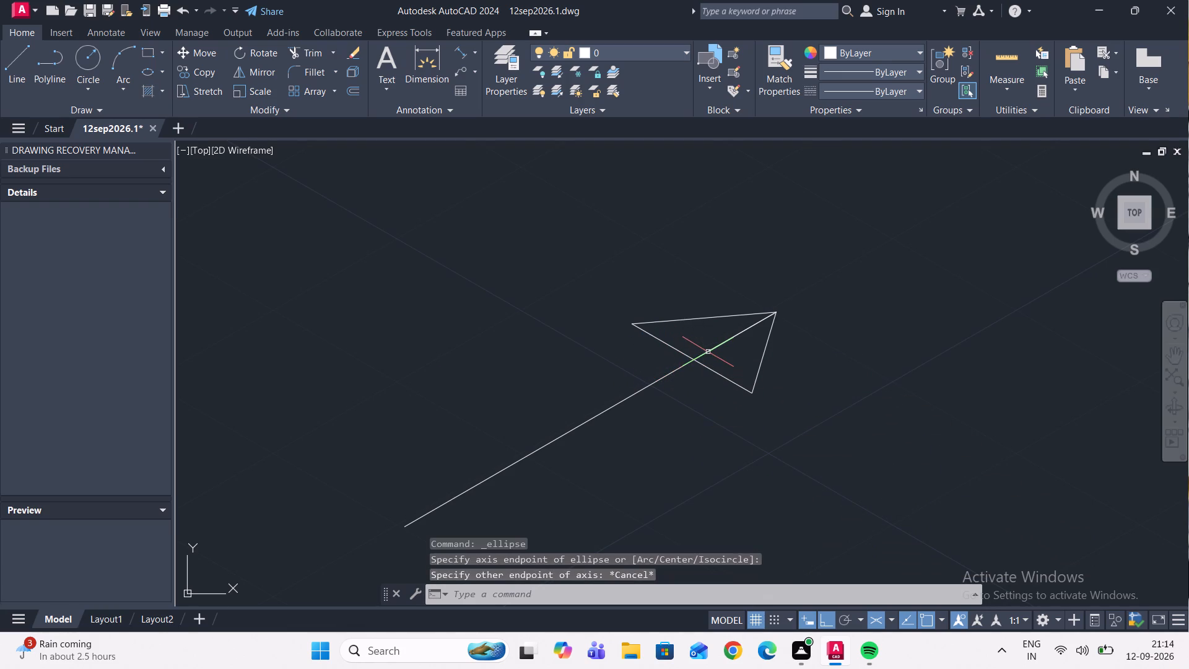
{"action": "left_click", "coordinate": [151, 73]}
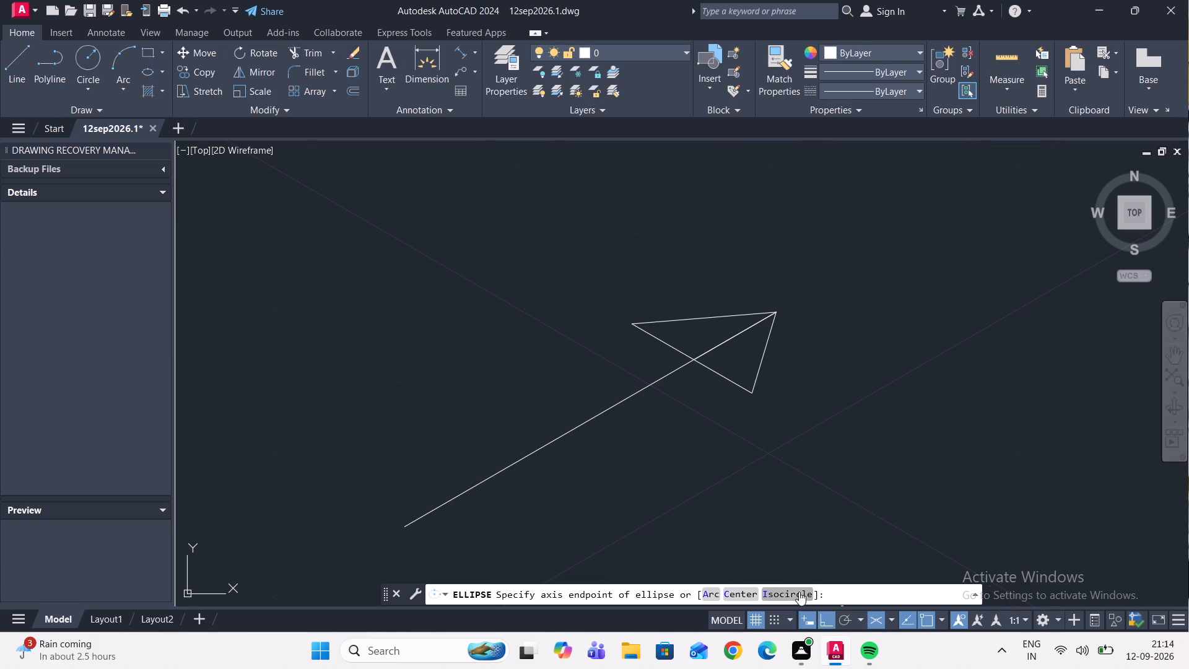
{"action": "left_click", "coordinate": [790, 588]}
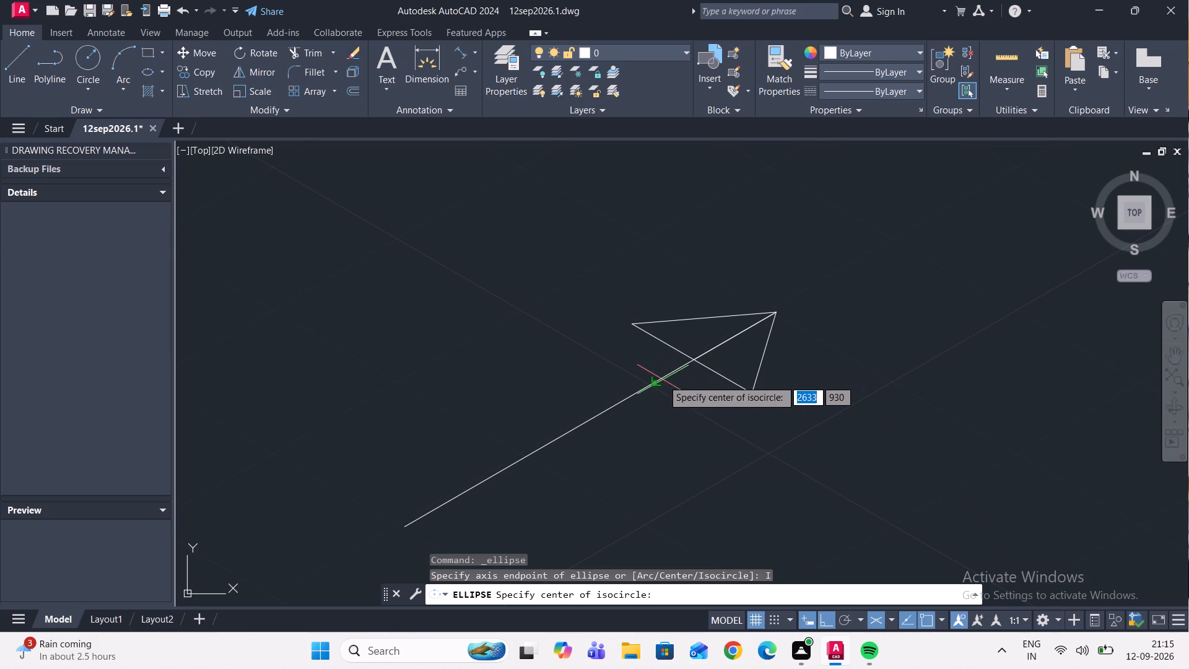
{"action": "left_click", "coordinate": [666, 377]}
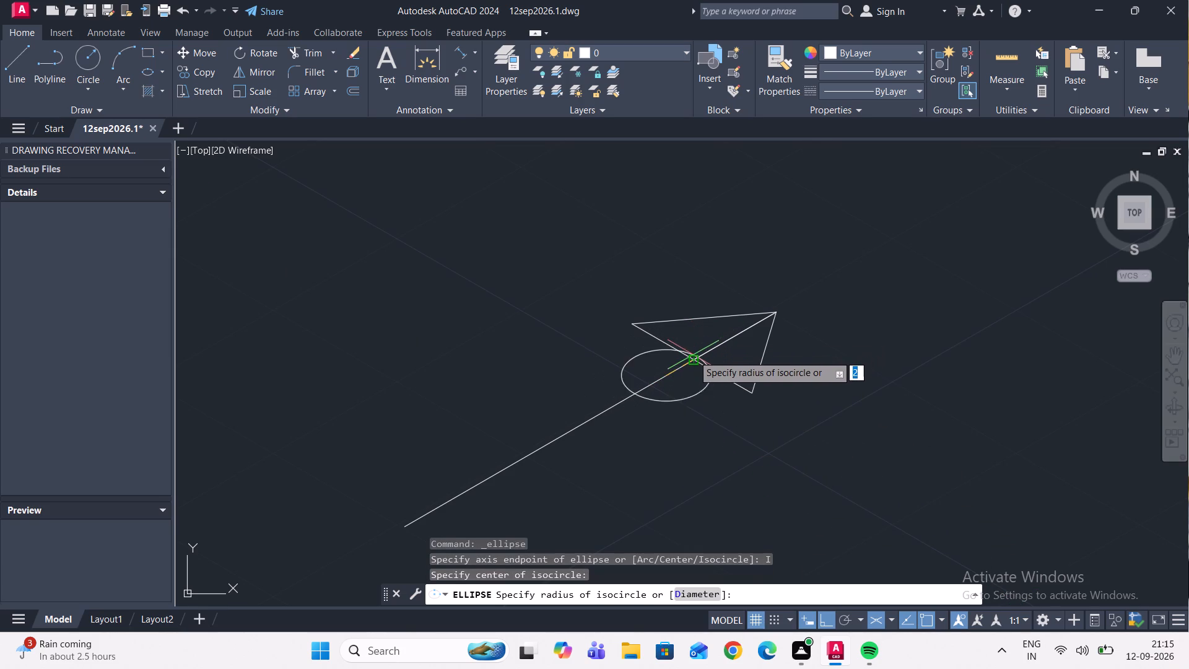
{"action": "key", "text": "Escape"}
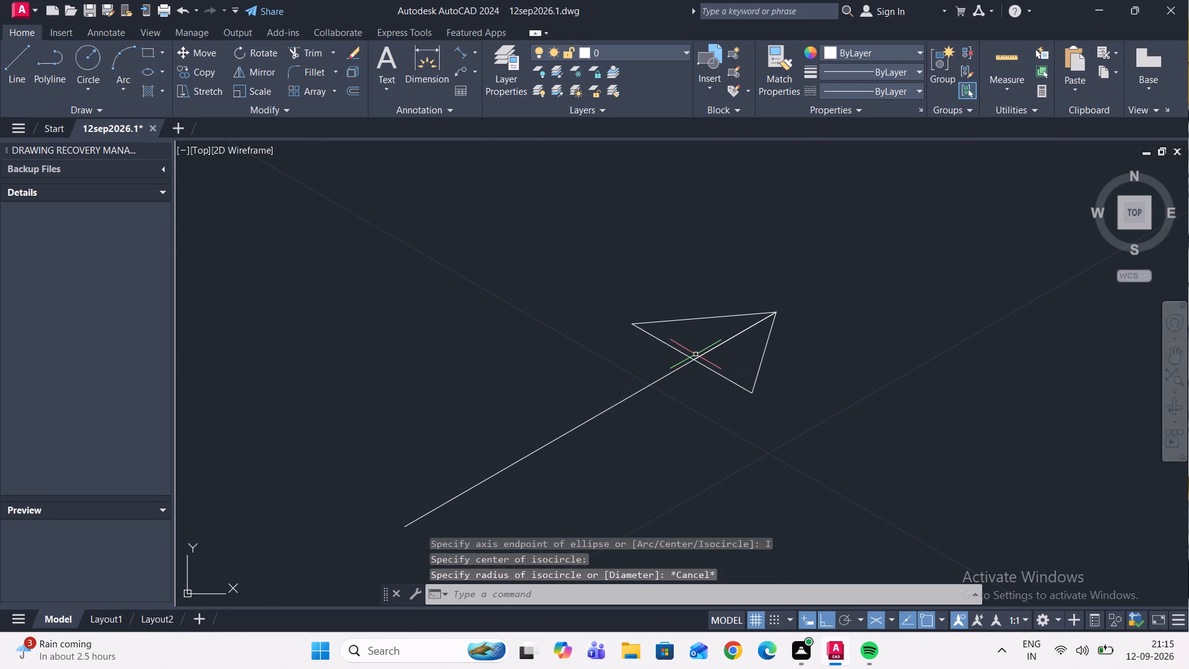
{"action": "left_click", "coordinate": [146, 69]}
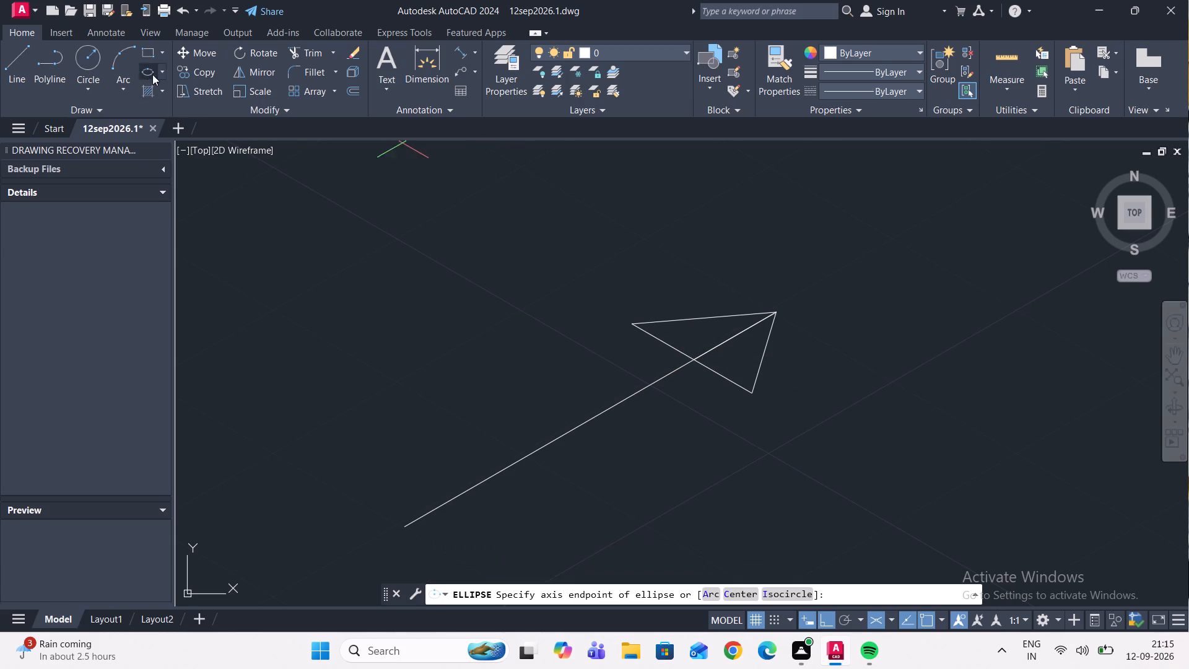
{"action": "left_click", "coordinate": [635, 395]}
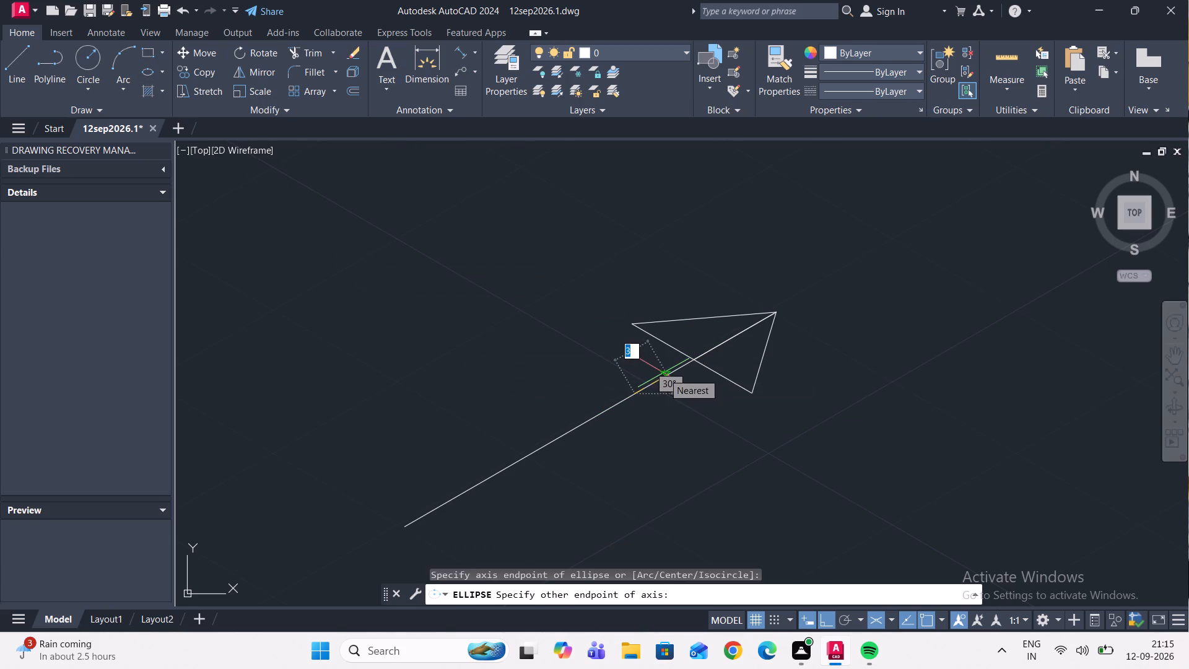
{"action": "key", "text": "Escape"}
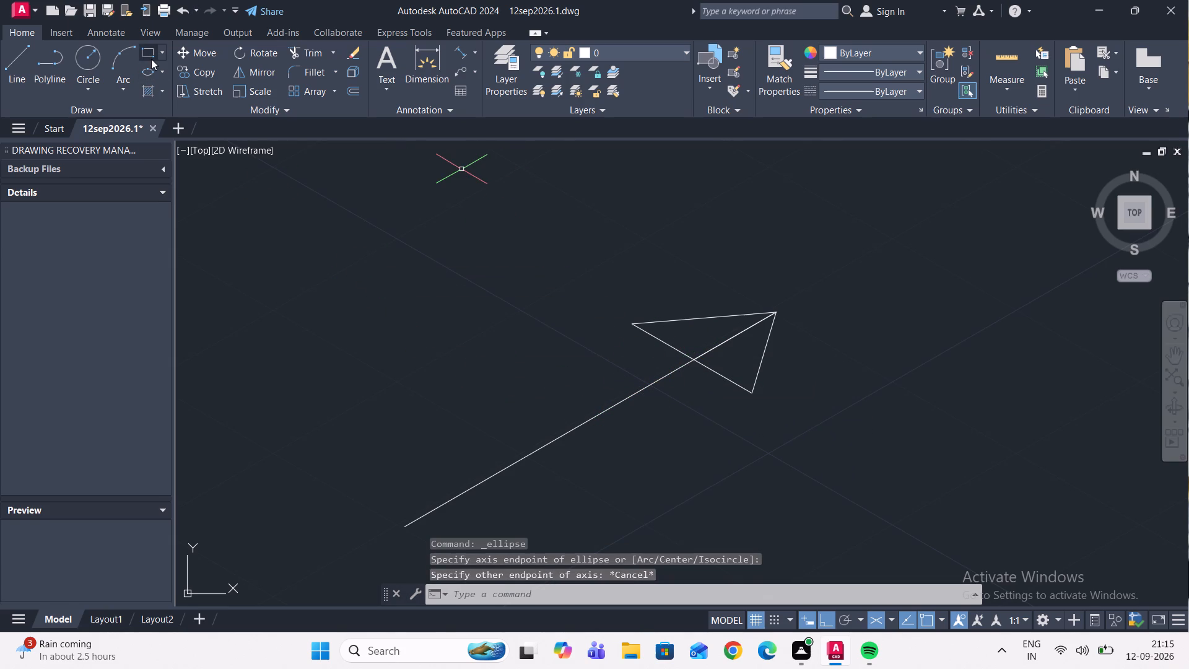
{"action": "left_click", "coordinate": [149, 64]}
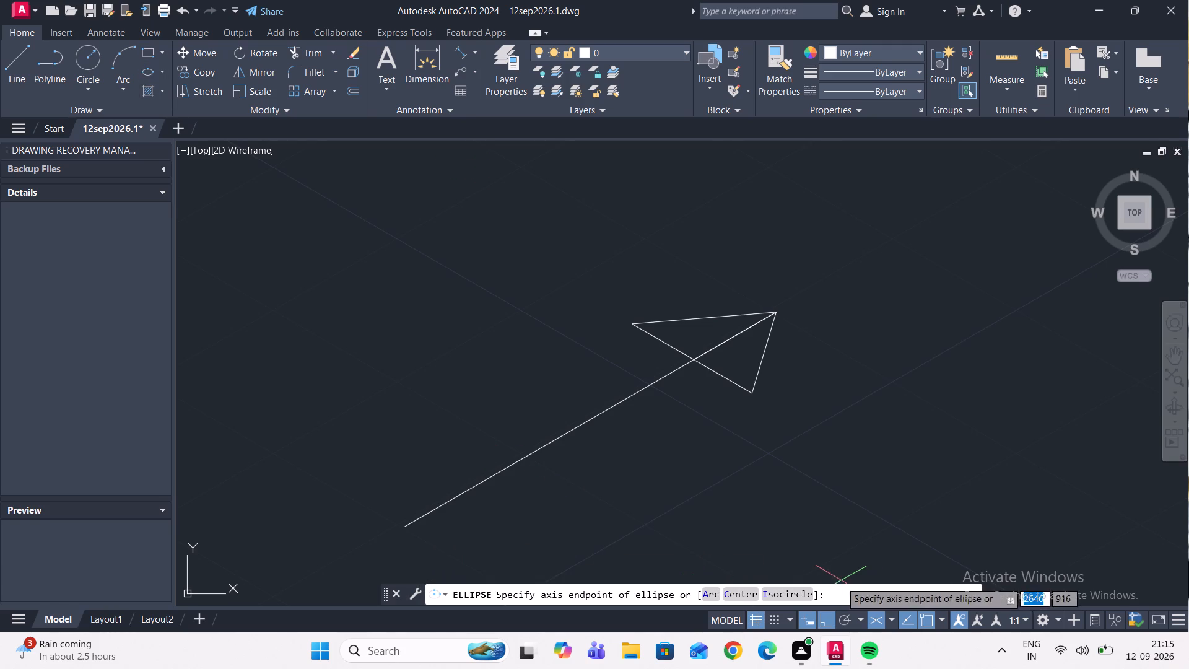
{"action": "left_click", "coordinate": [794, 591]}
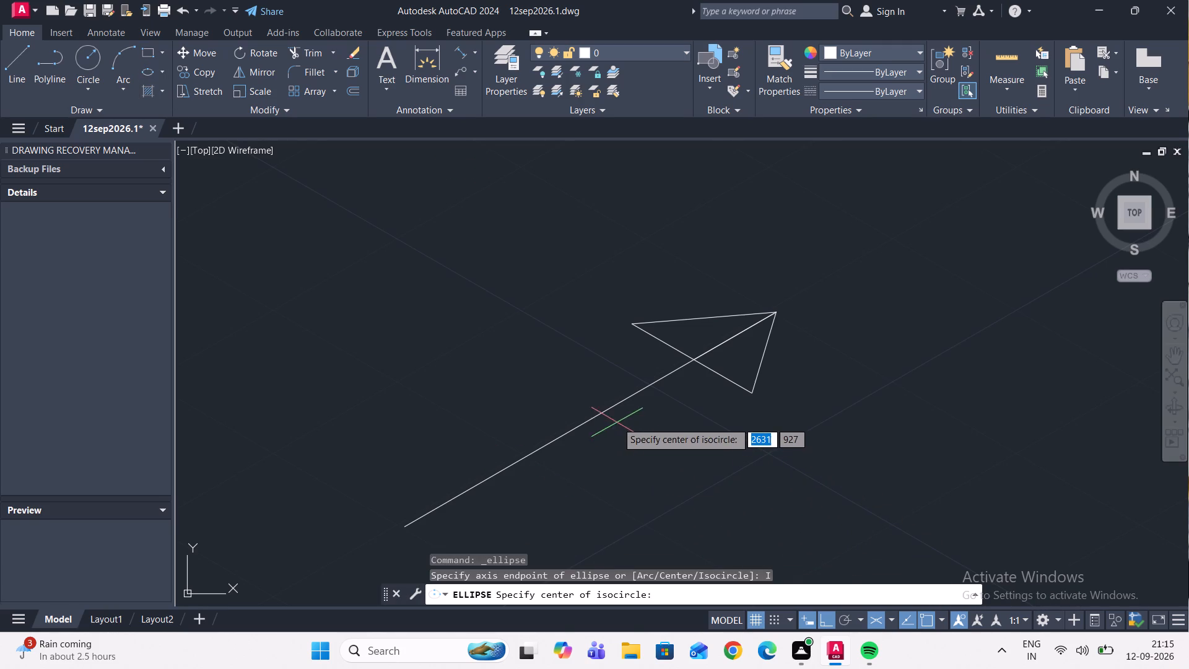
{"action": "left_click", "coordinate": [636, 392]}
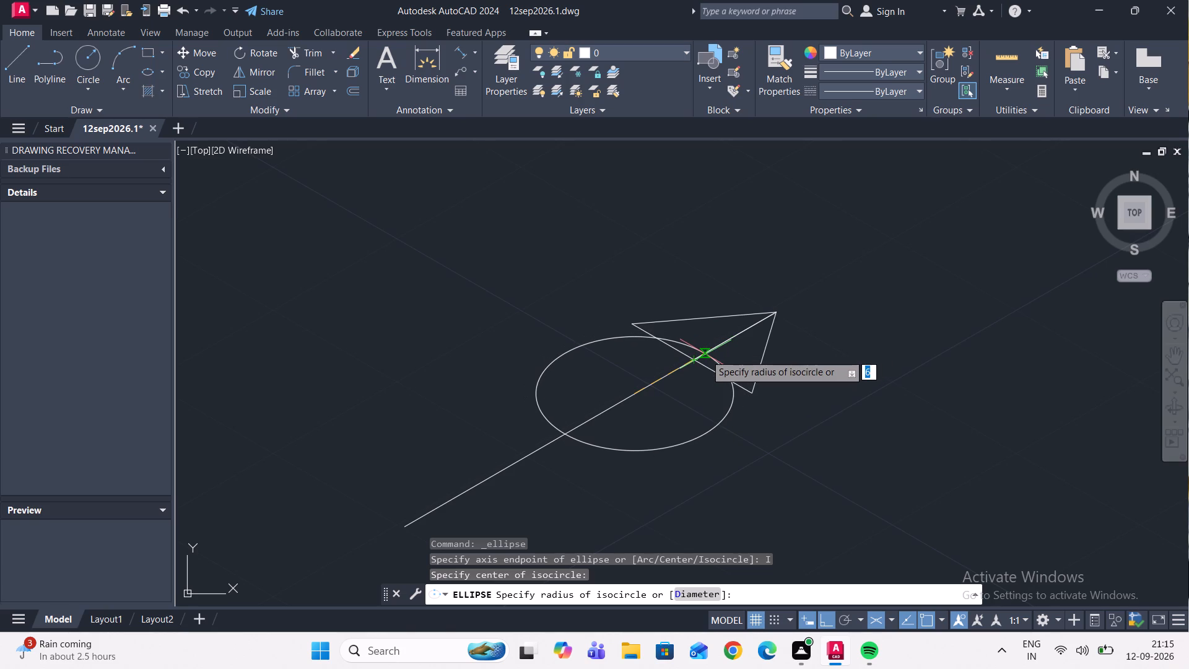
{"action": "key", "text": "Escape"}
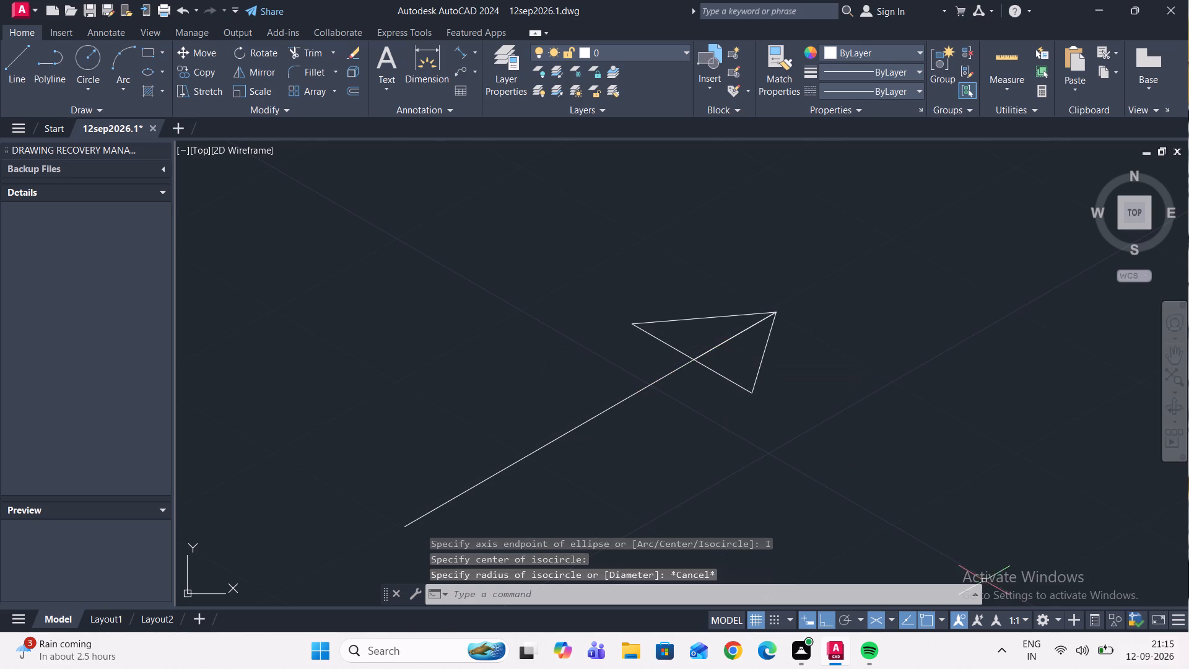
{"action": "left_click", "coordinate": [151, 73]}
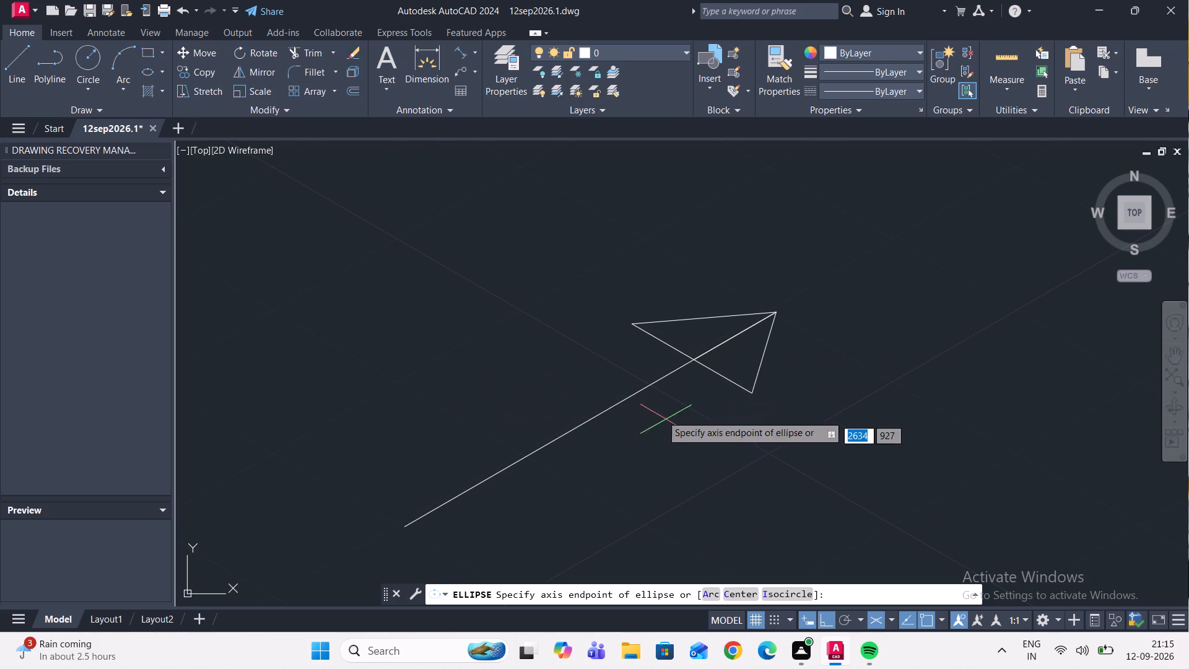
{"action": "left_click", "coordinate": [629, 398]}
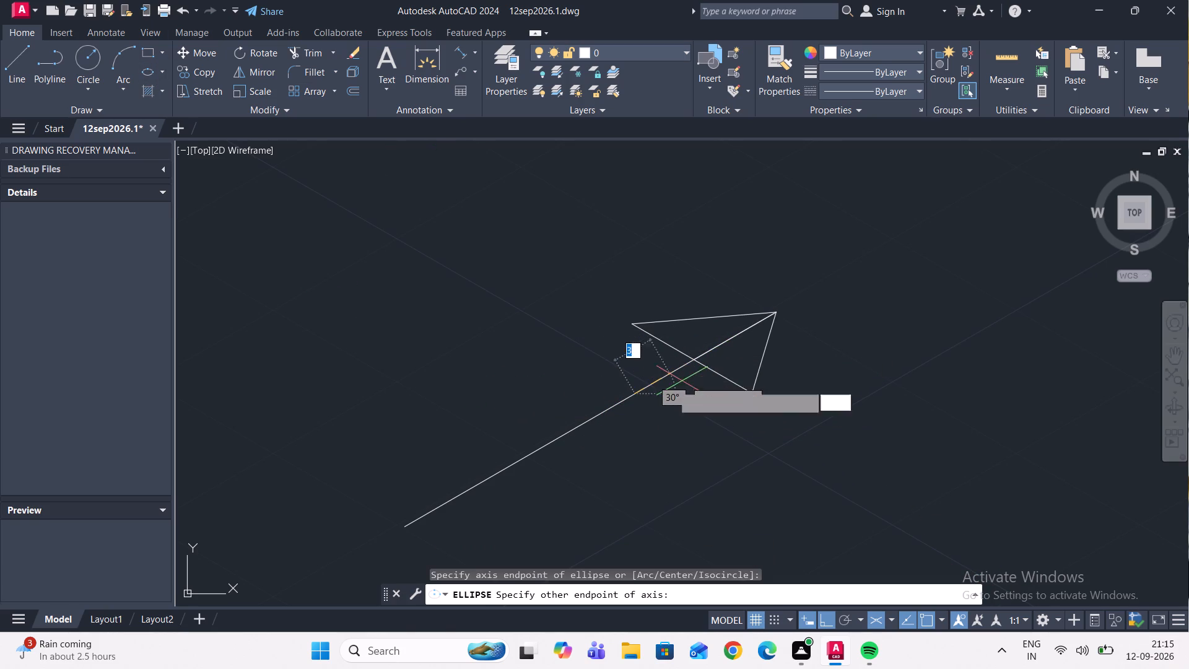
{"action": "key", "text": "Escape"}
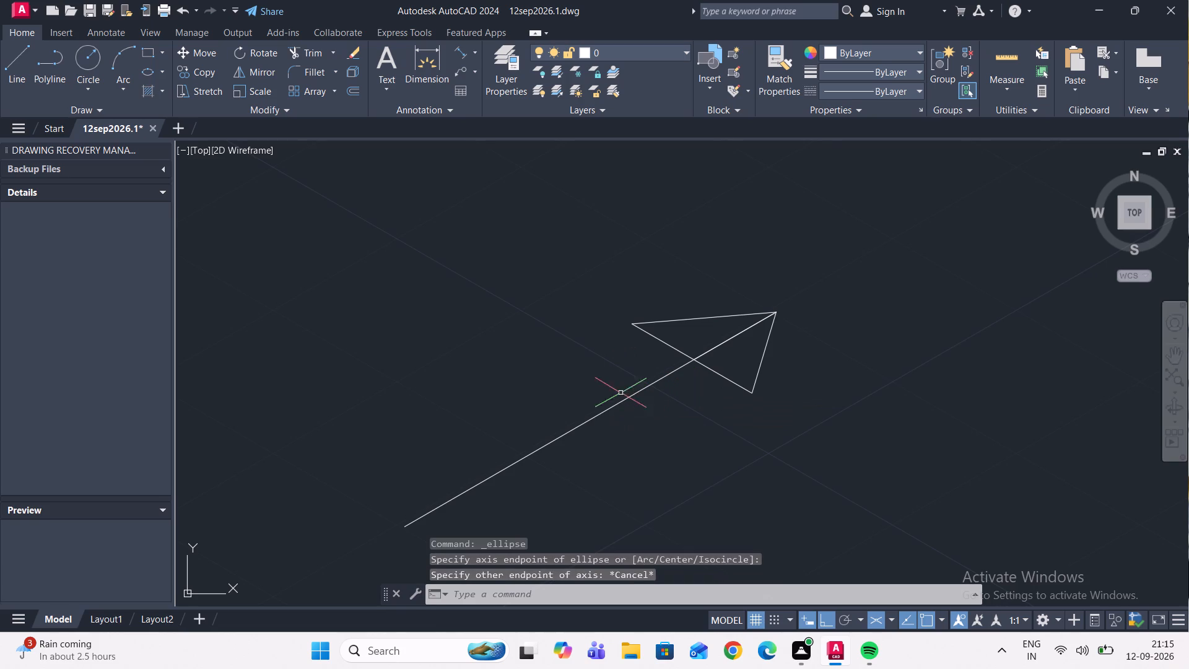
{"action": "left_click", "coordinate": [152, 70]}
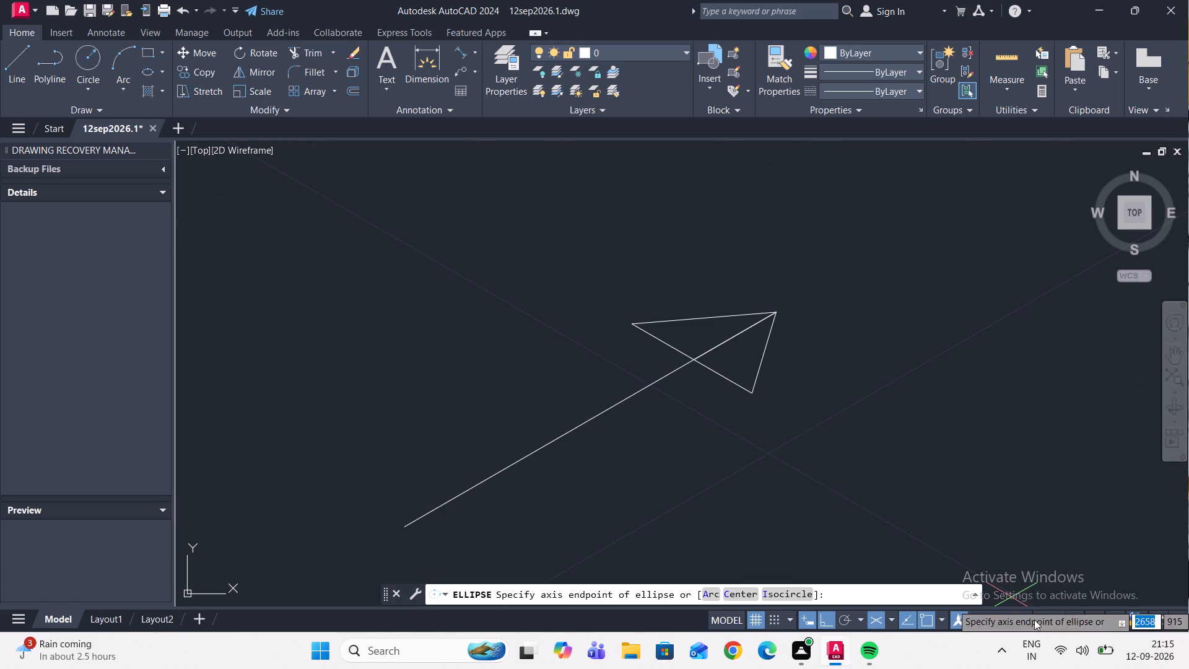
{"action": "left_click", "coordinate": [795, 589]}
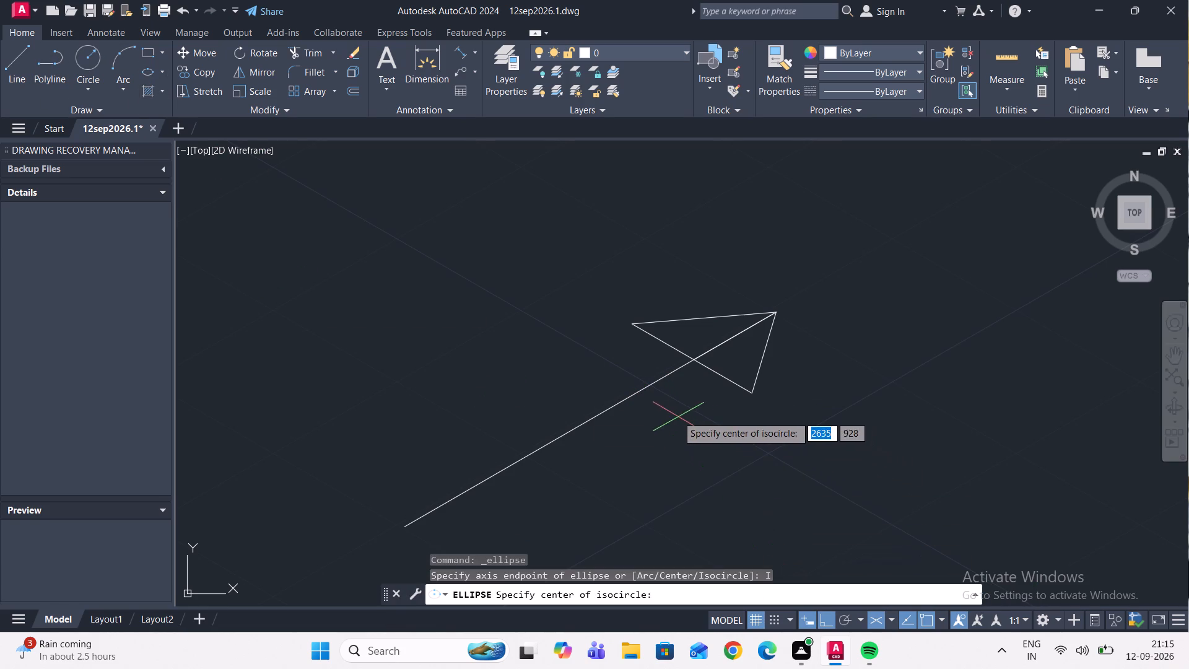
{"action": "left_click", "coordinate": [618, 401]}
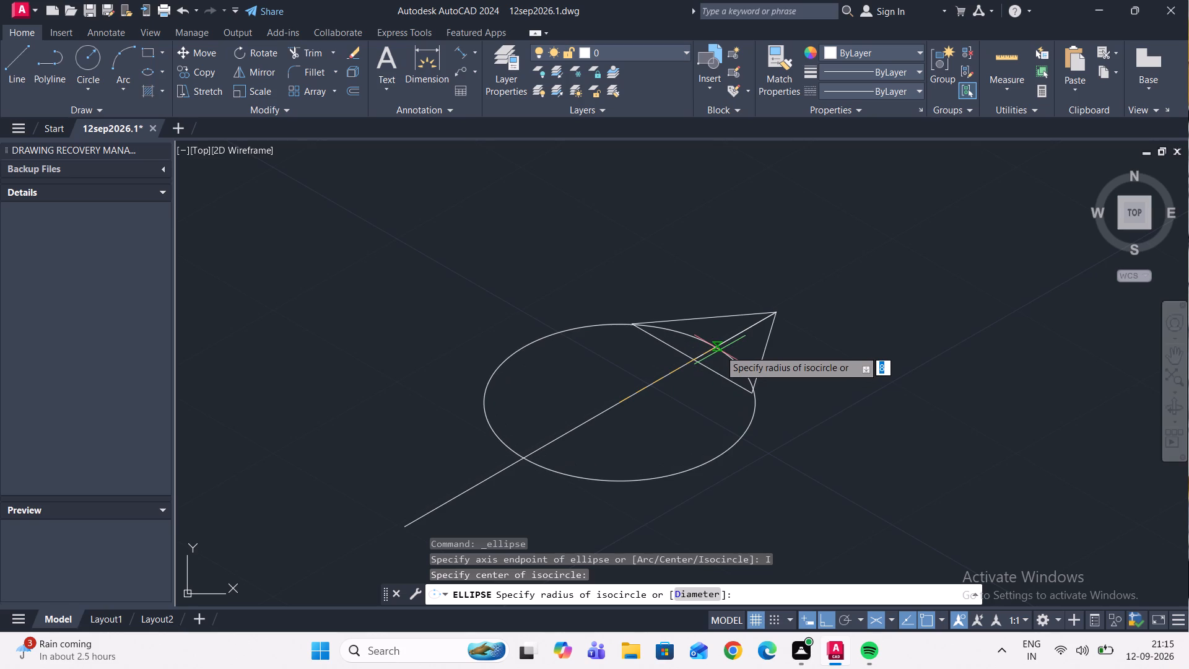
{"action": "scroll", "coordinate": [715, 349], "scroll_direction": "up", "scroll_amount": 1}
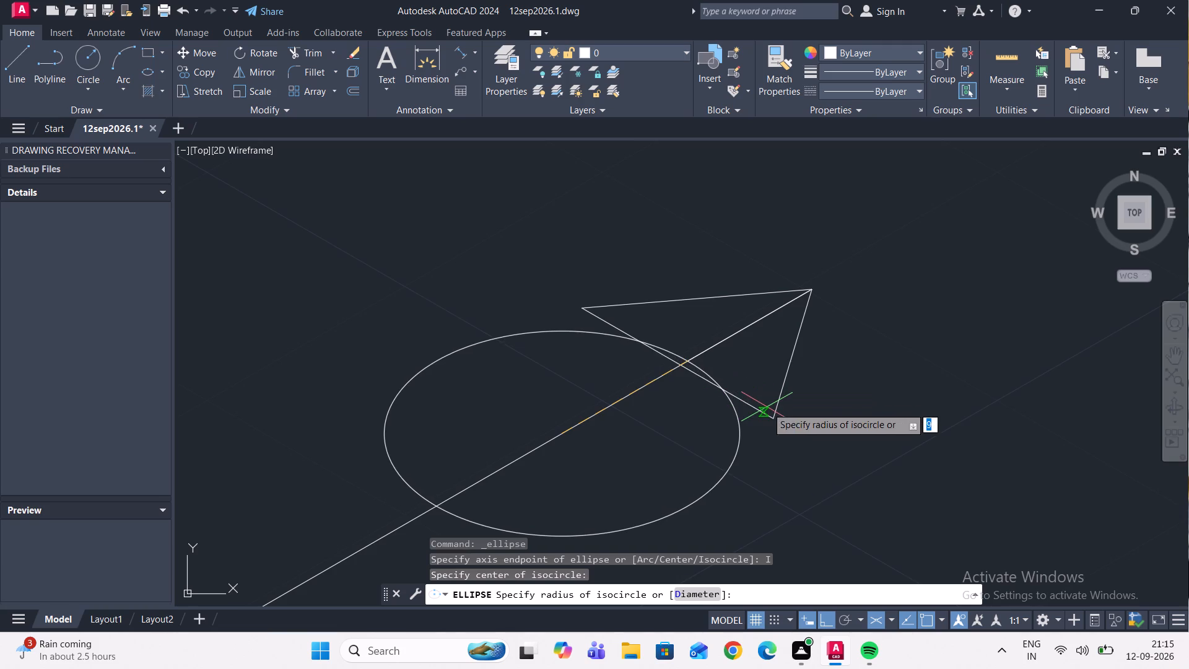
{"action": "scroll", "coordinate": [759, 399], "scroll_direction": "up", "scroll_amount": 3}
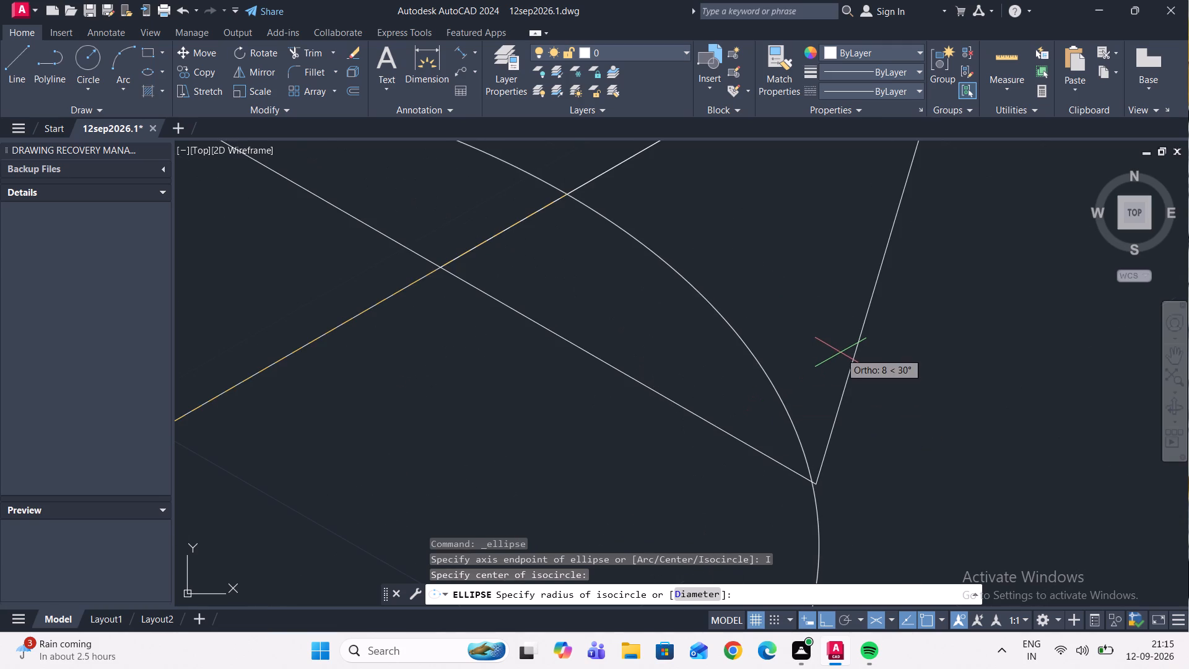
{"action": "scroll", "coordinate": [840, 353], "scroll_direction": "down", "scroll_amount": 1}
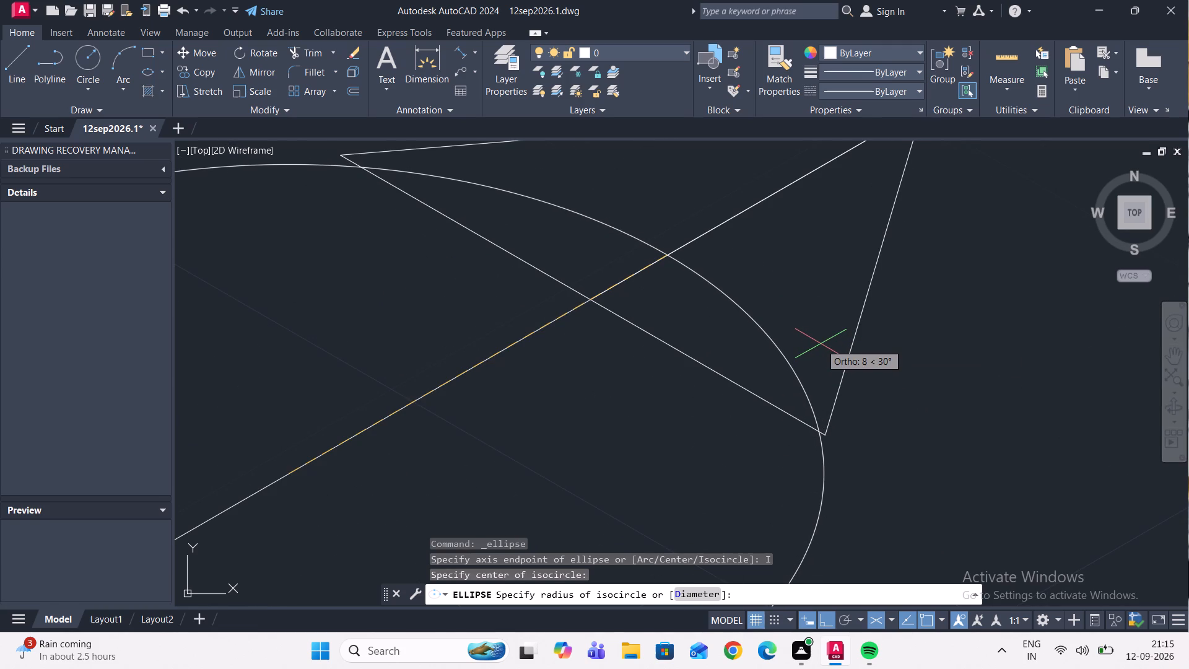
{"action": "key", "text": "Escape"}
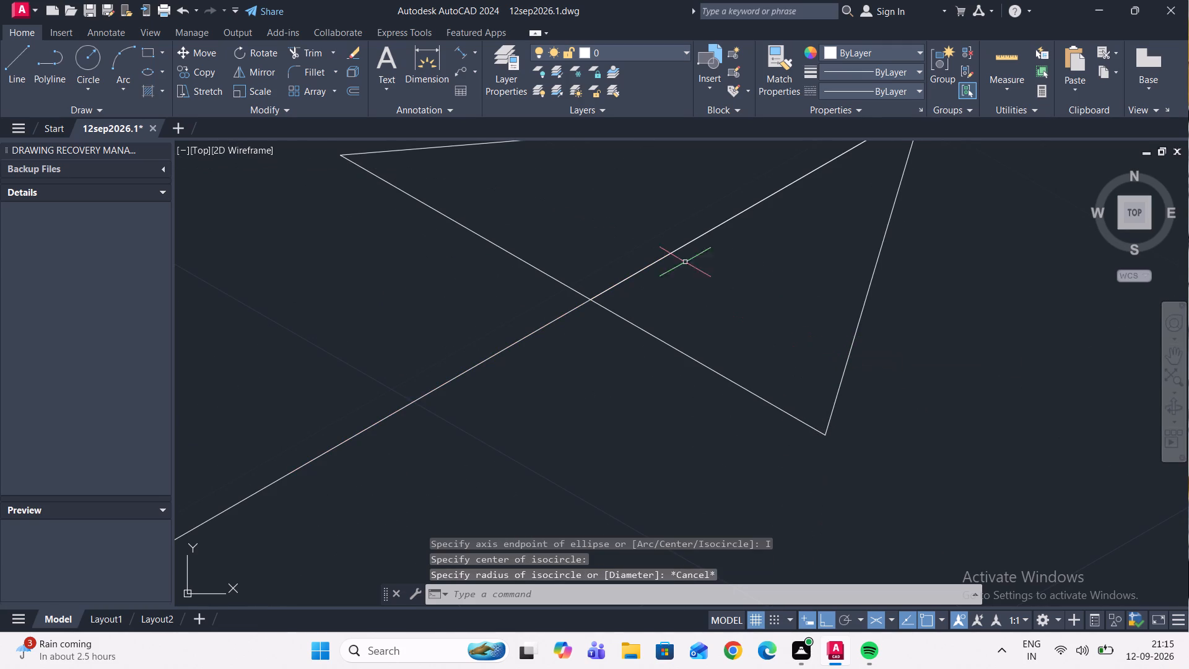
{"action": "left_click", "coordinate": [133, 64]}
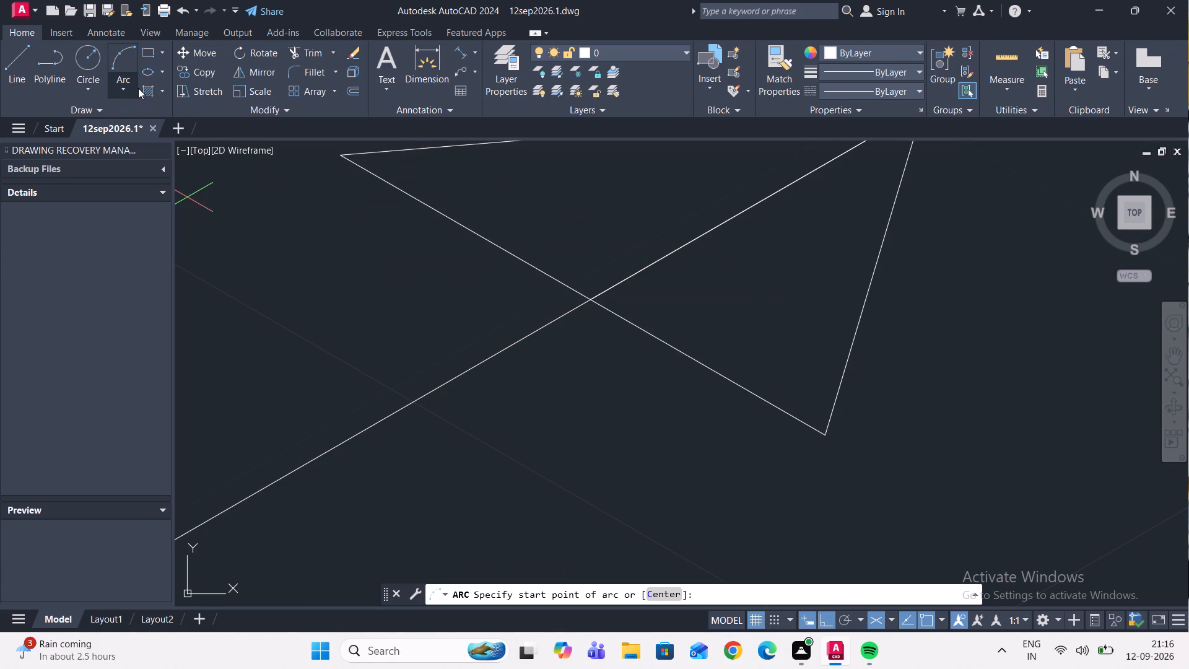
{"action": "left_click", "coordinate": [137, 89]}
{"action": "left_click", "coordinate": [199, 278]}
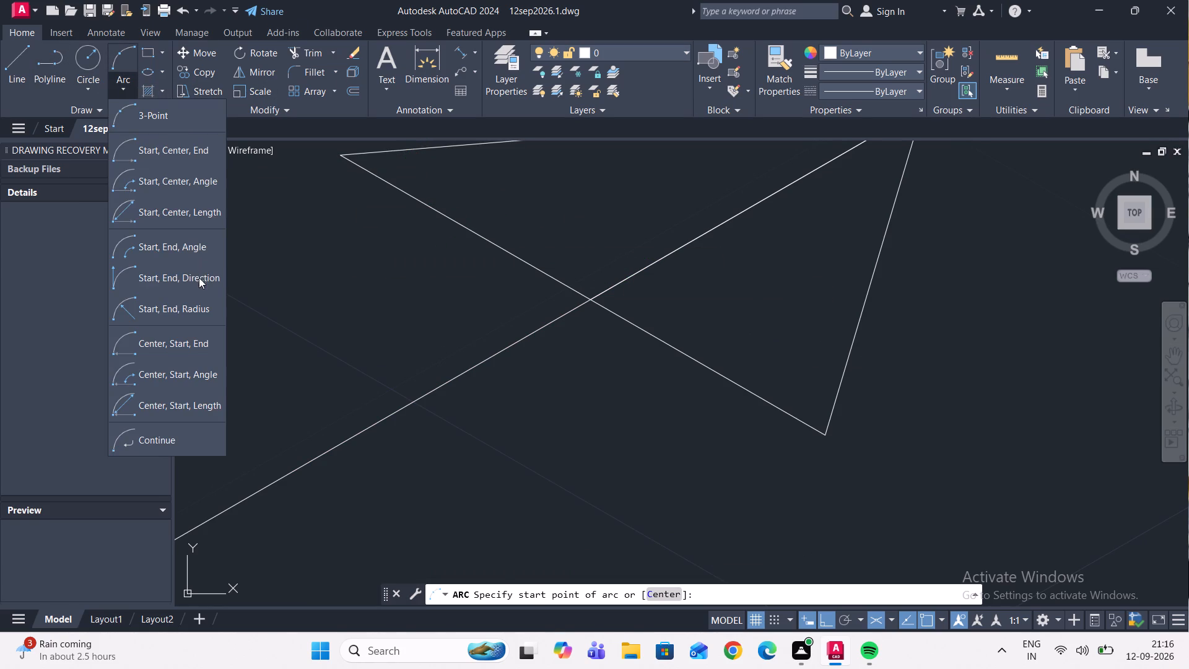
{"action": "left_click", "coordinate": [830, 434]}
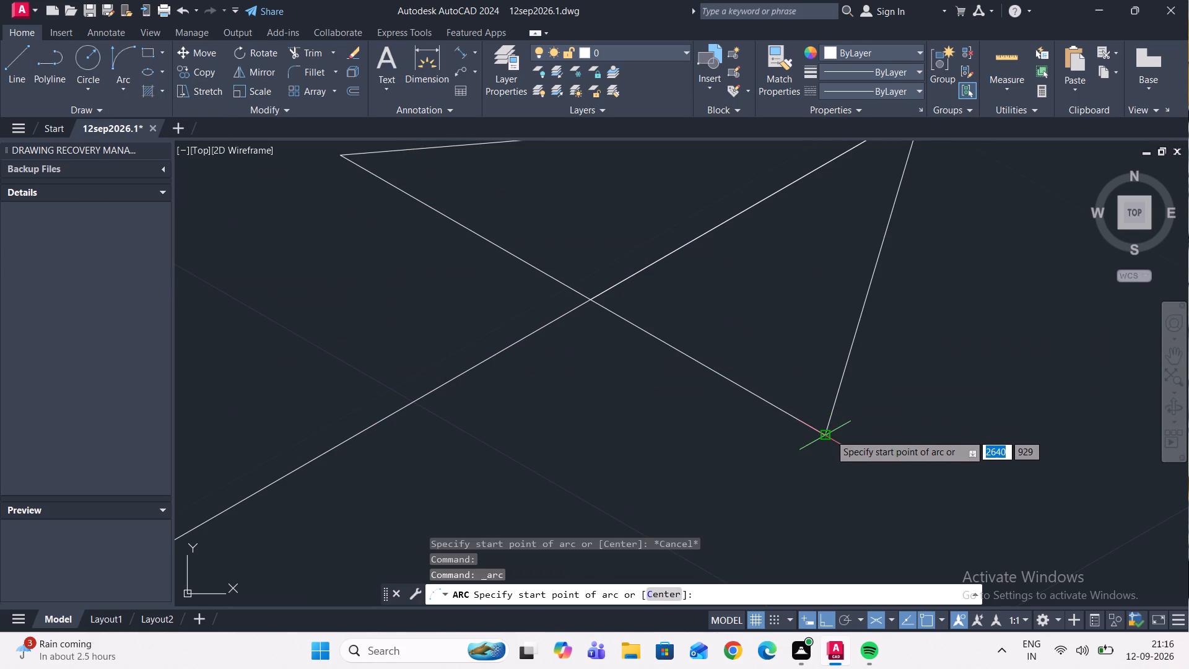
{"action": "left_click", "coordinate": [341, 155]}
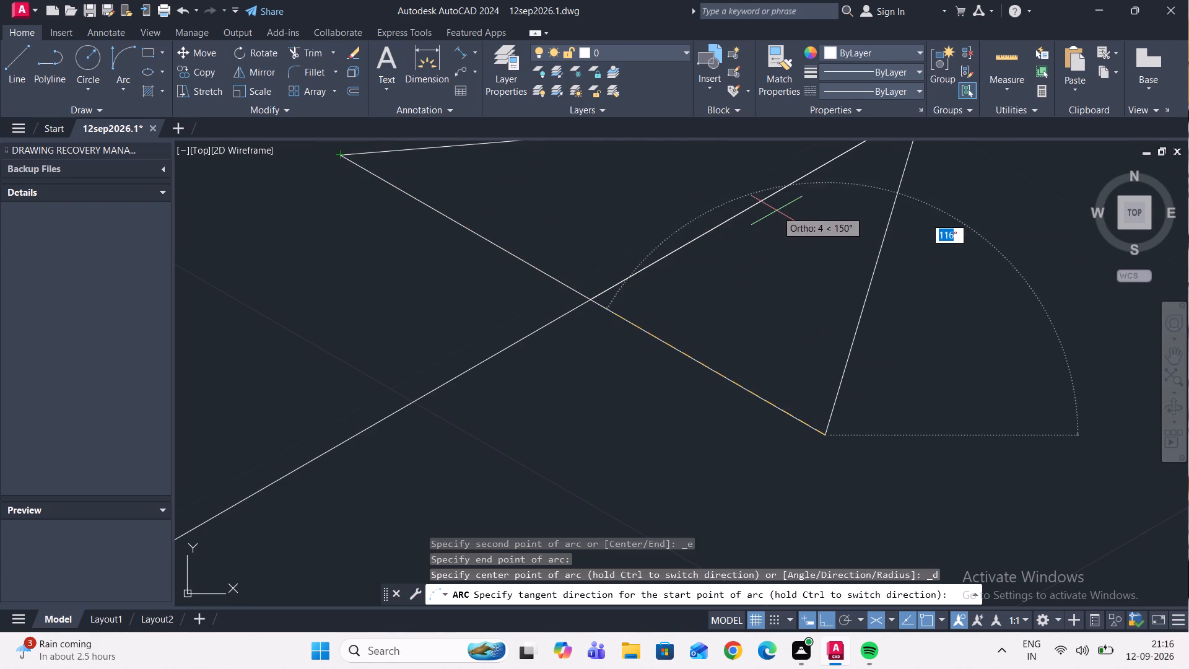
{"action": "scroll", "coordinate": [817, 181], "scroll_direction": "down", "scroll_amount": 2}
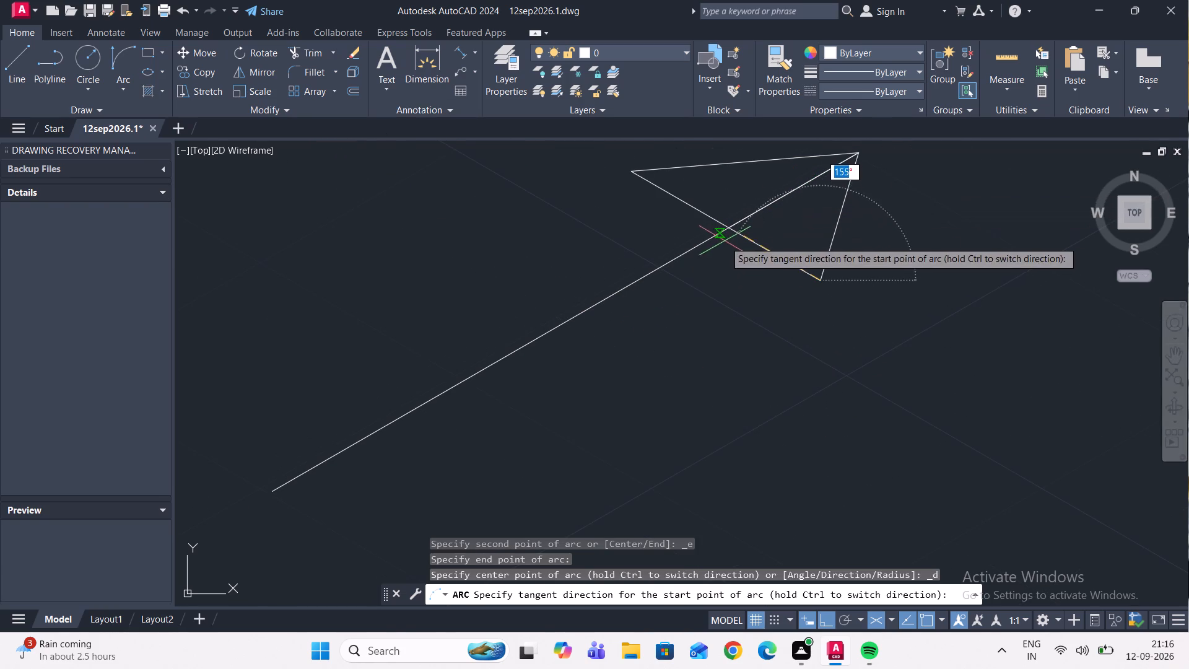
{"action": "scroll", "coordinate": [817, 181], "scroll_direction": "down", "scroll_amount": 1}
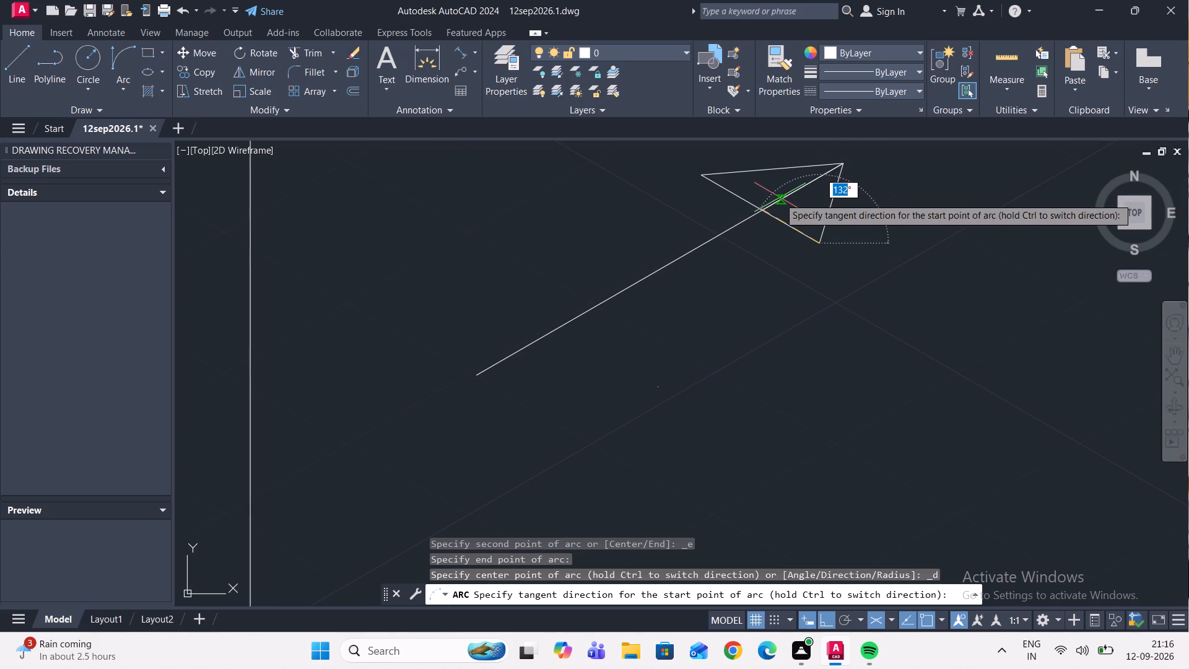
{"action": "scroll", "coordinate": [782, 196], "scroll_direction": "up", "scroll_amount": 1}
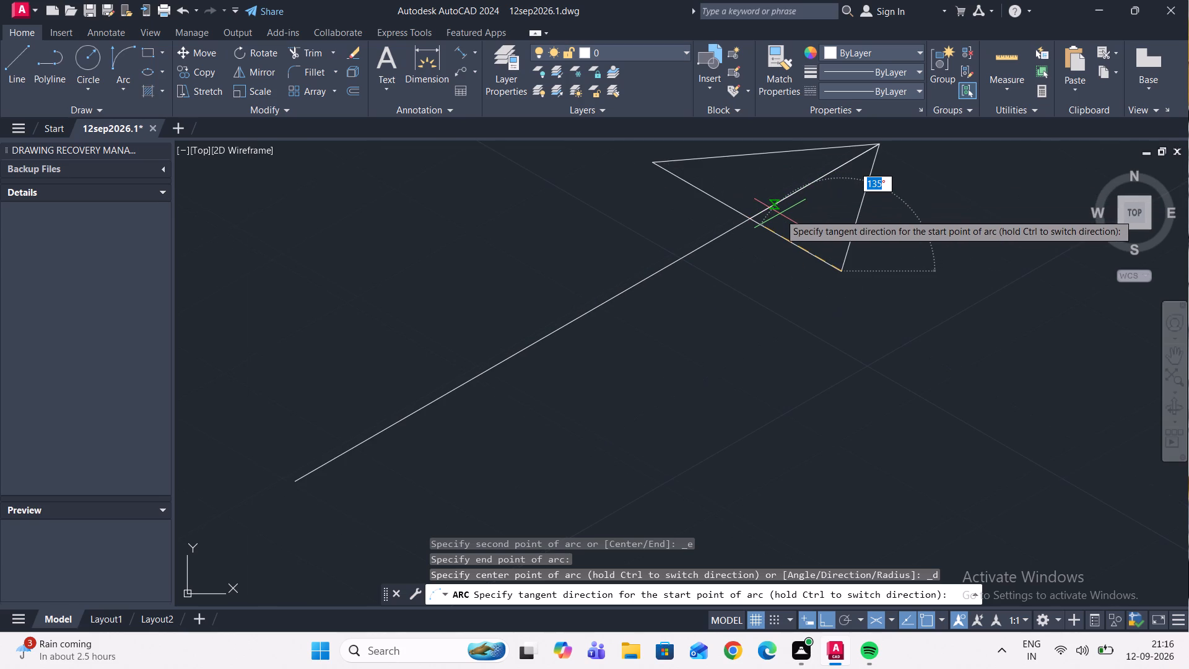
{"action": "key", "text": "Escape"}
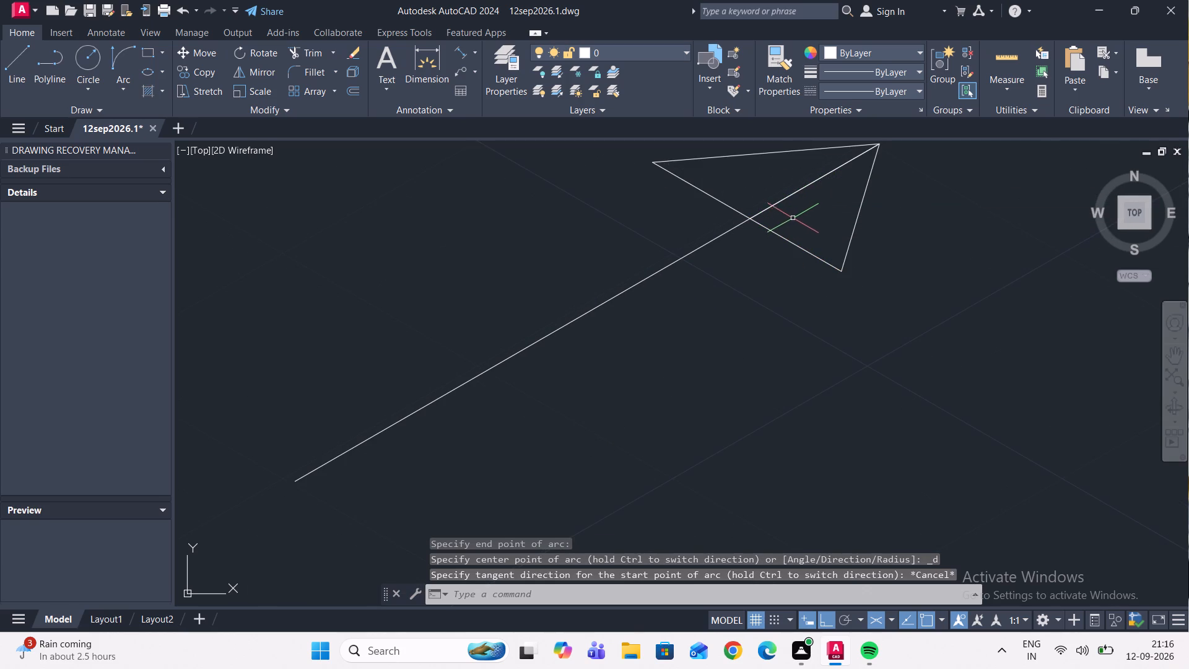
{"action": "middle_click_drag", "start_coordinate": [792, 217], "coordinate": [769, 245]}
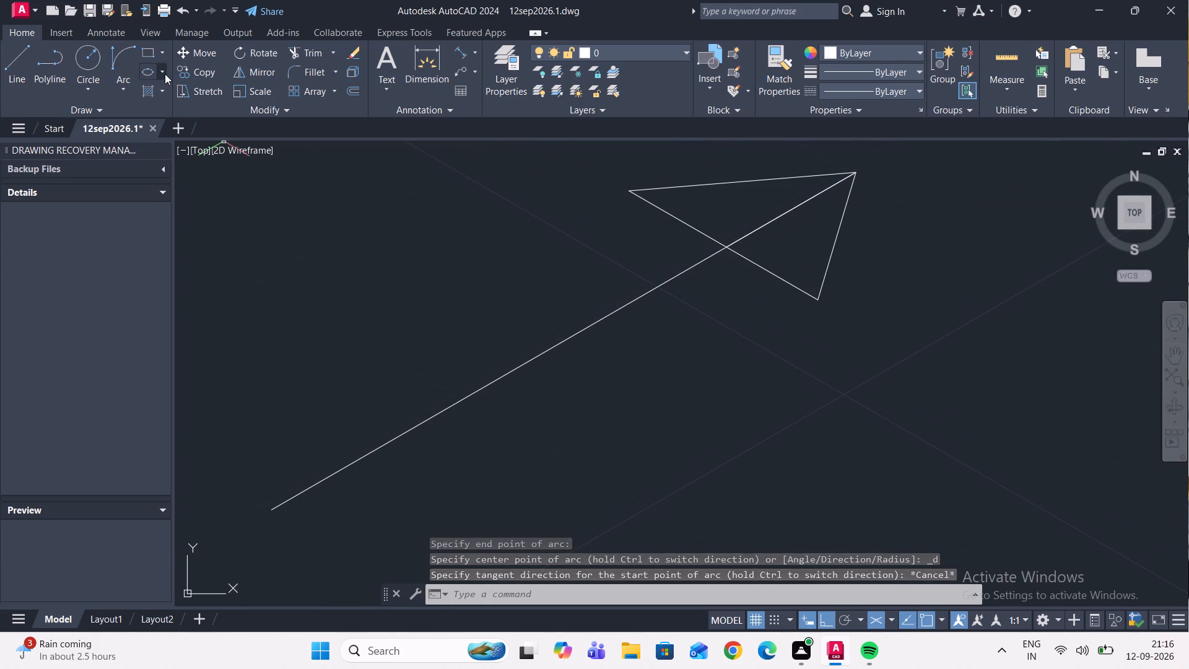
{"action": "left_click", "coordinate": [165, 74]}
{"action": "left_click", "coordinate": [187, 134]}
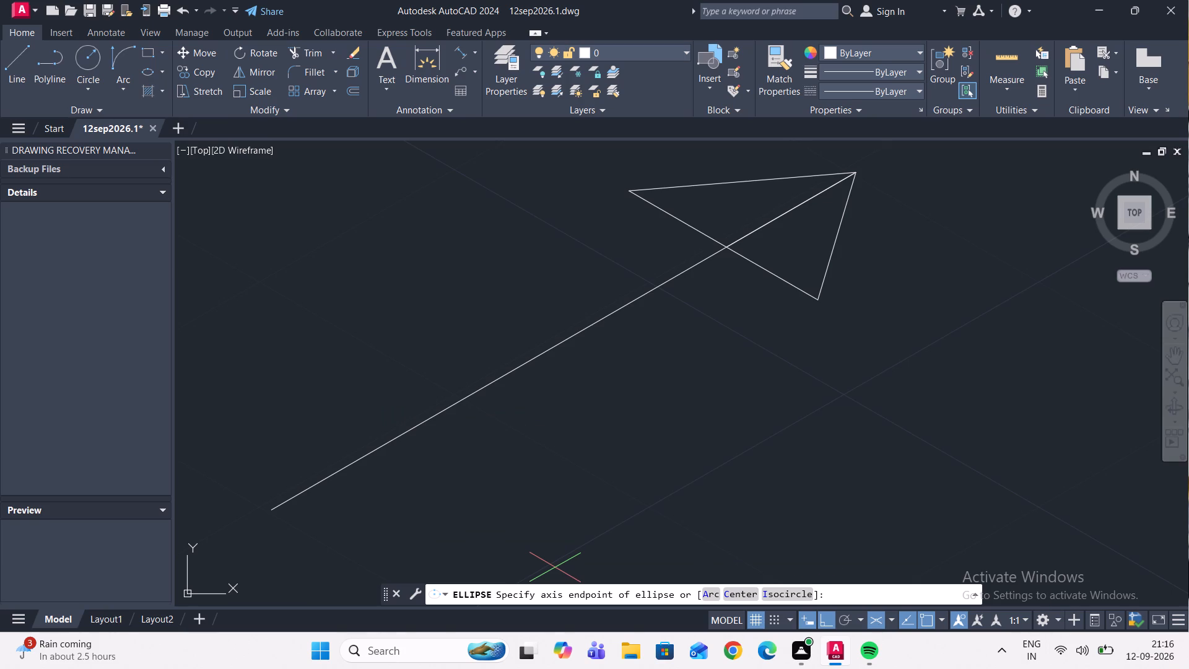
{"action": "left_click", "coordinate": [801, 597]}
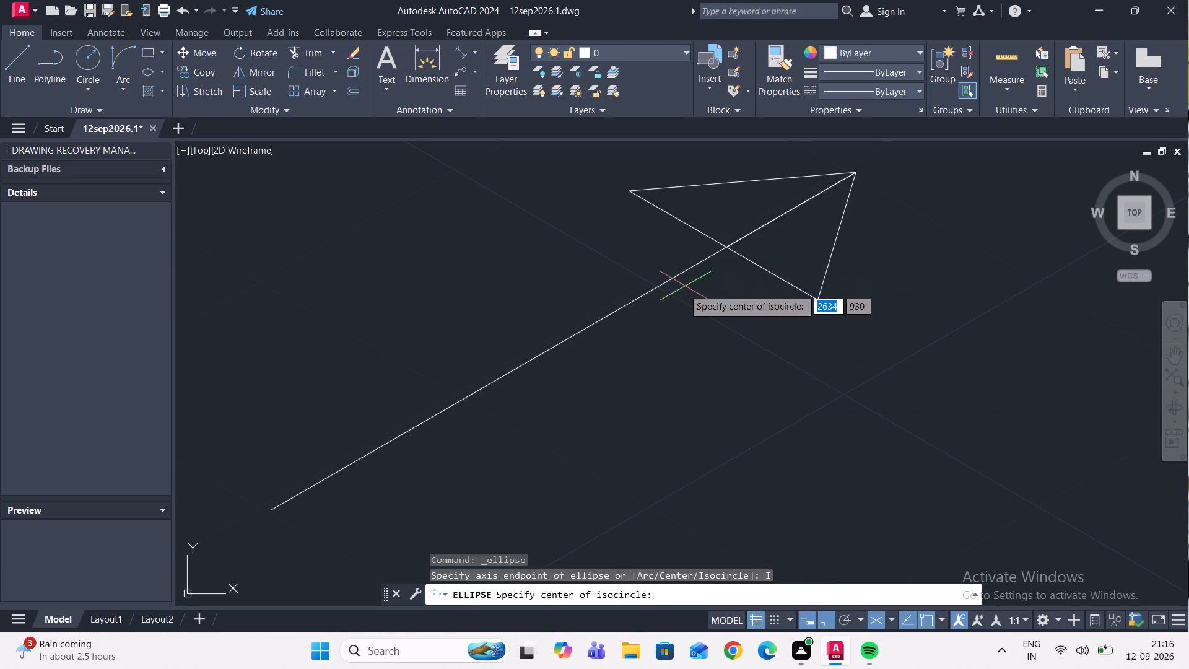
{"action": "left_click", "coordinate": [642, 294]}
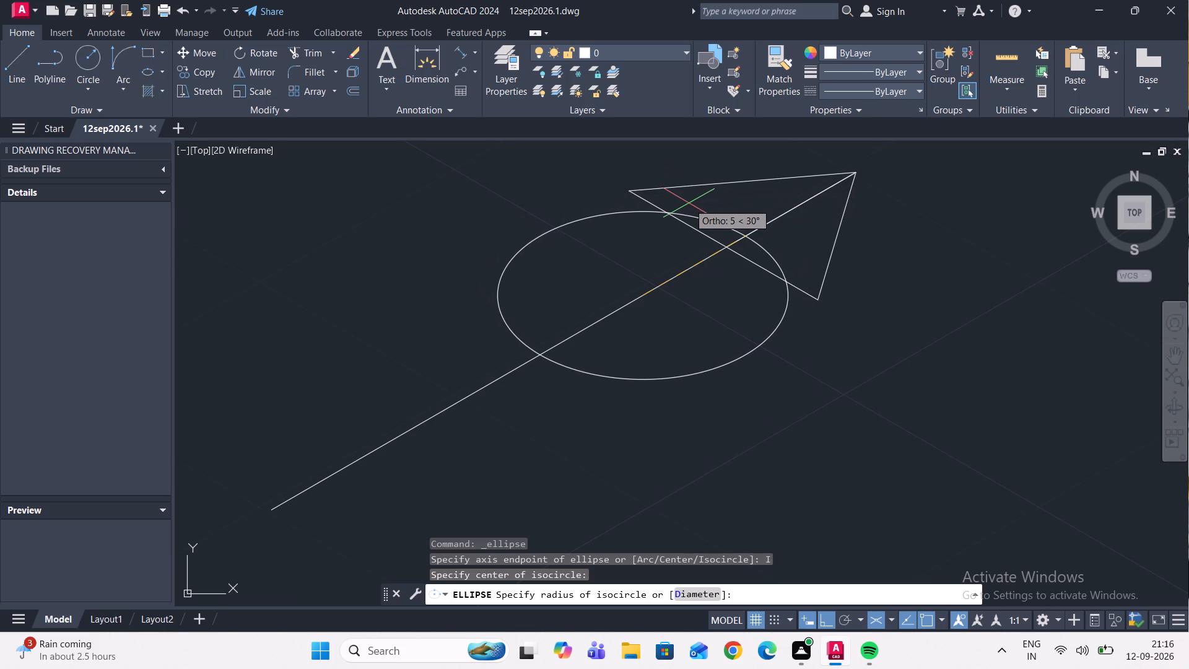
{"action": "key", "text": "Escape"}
Erase the two lines forming the arrowhead's upper half.
{"action": "left_click", "coordinate": [695, 208]}
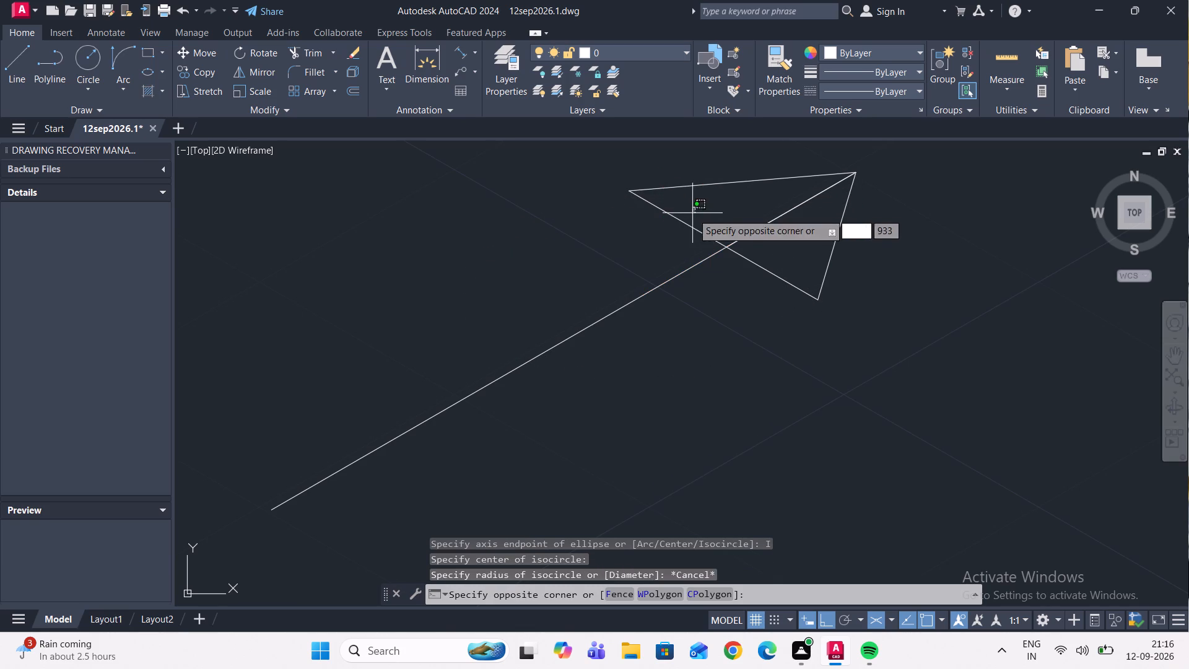
{"action": "left_click", "coordinate": [583, 167]}
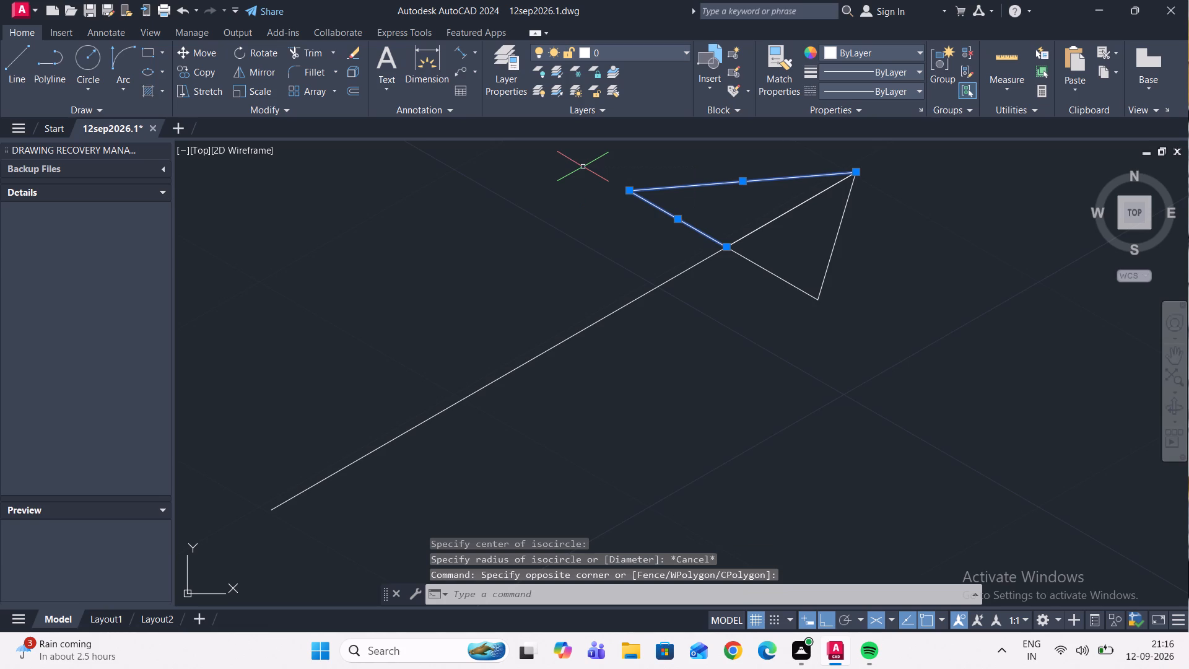
{"action": "key", "text": "Insert"}
{"action": "key", "text": "Escape"}
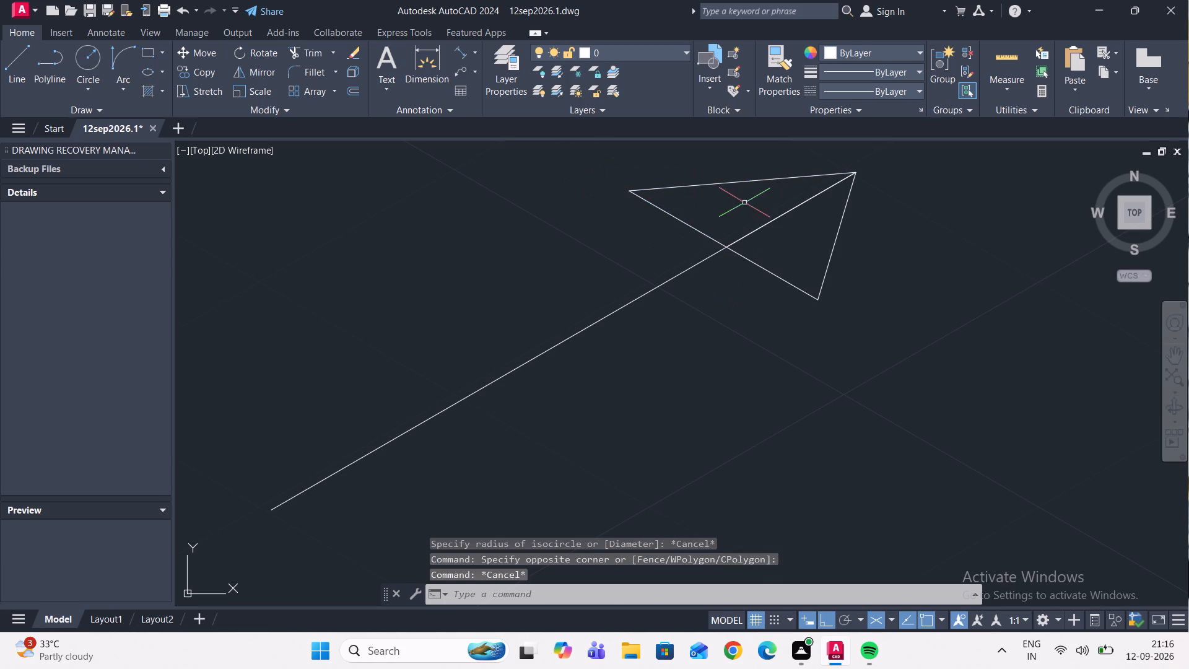
{"action": "left_click", "coordinate": [739, 208]}
{"action": "left_click", "coordinate": [573, 172]}
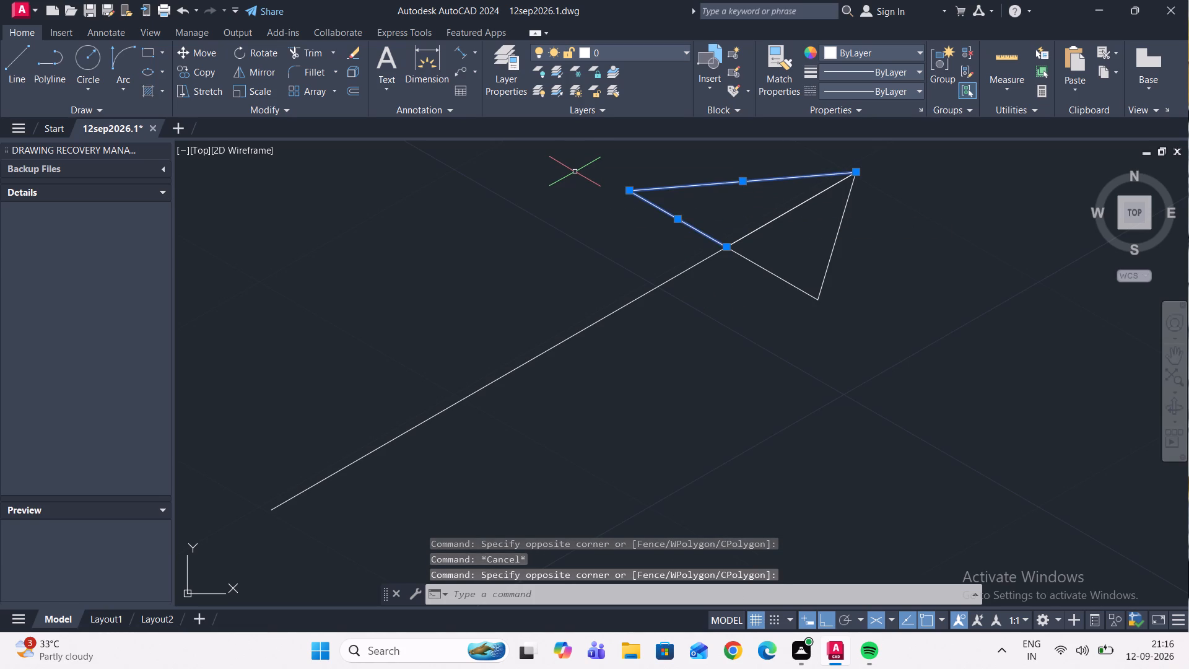
{"action": "key", "text": "Delete"}
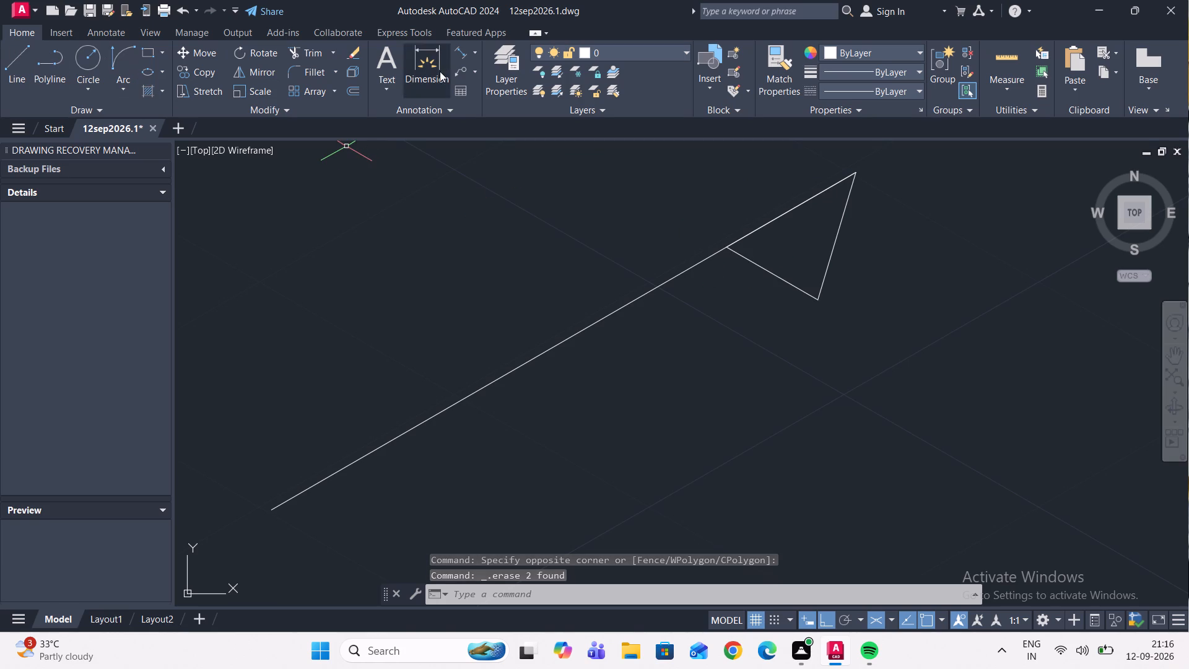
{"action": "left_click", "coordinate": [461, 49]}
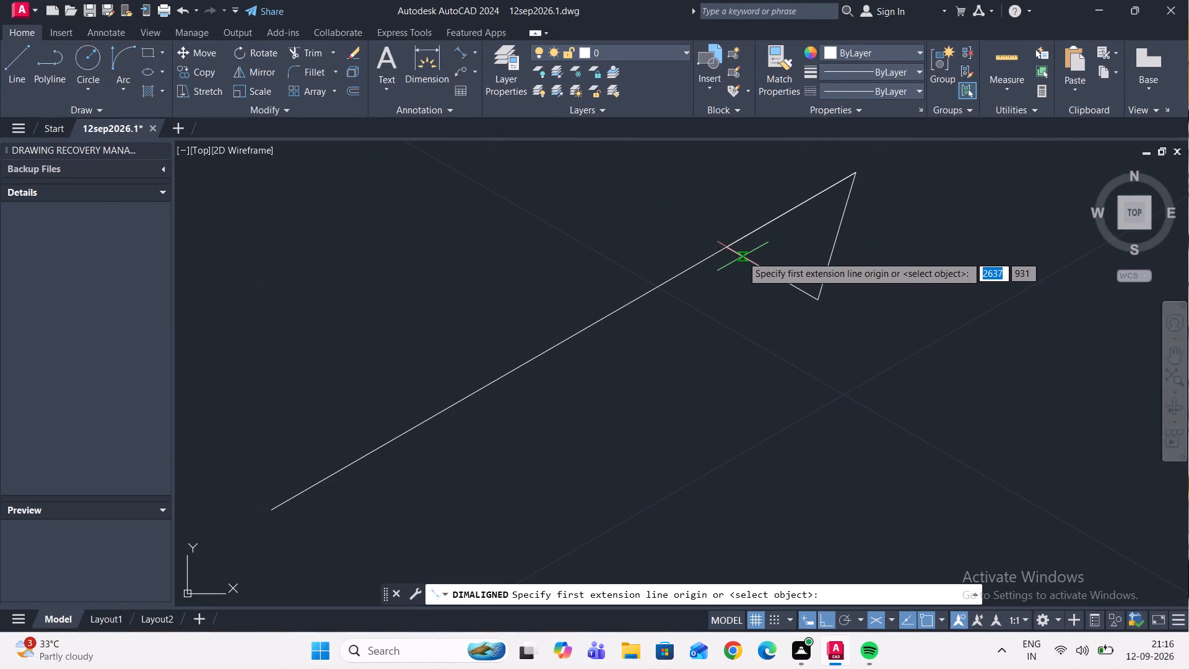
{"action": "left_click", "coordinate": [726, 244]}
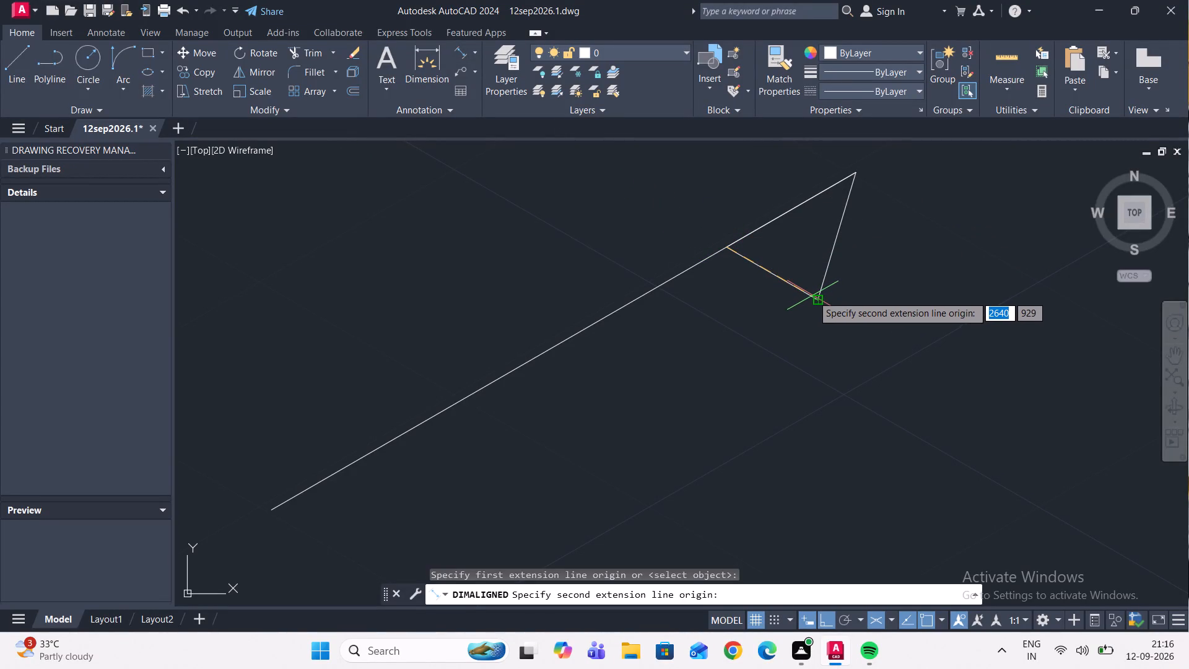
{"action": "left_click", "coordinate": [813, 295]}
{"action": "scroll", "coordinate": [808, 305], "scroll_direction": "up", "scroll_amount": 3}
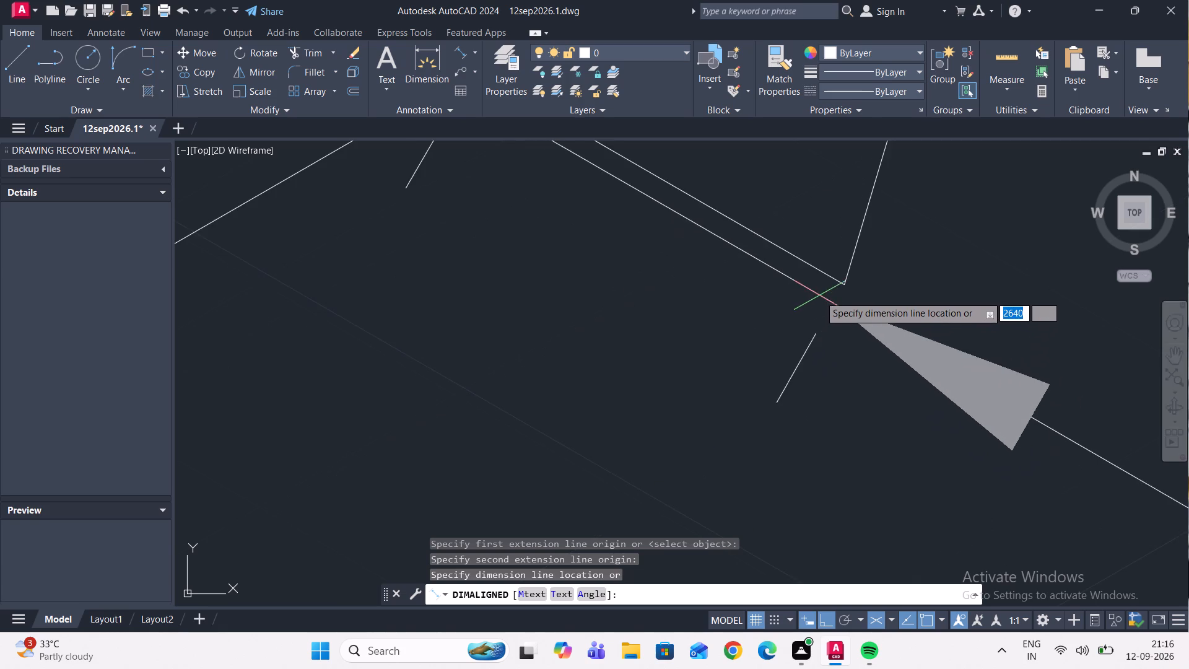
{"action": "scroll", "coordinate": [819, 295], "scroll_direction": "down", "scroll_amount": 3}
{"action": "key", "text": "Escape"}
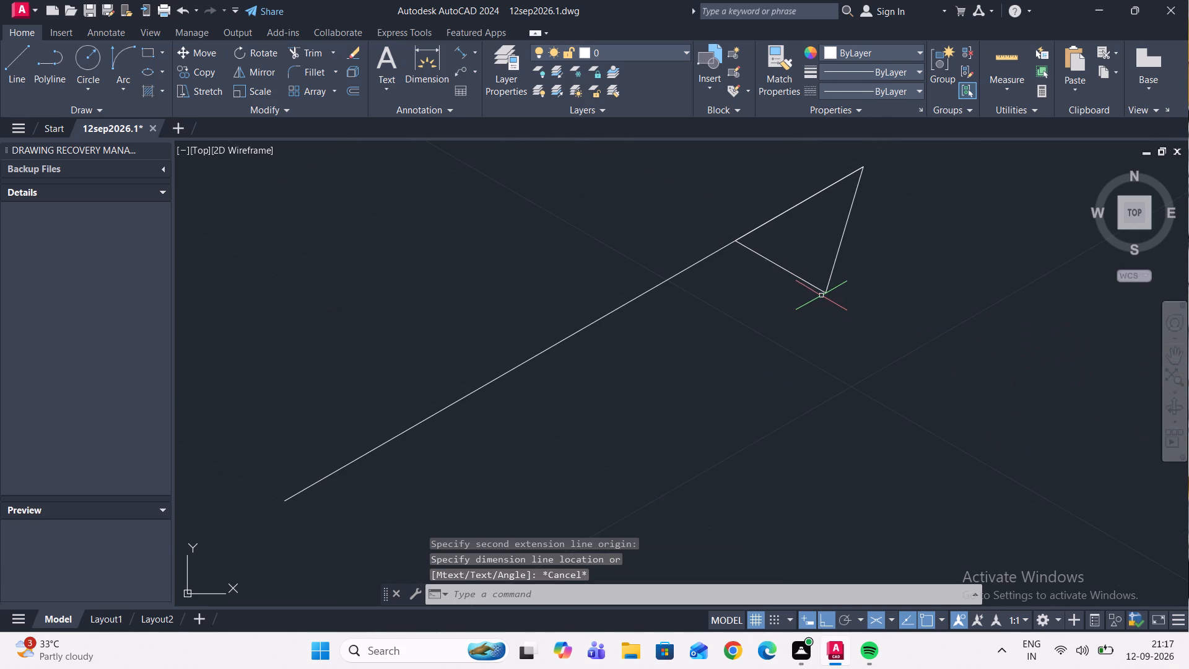
Erase the two lines forming the arrowhead's remaining lower half.
{"action": "left_click", "coordinate": [863, 286]}
{"action": "left_click", "coordinate": [767, 254]}
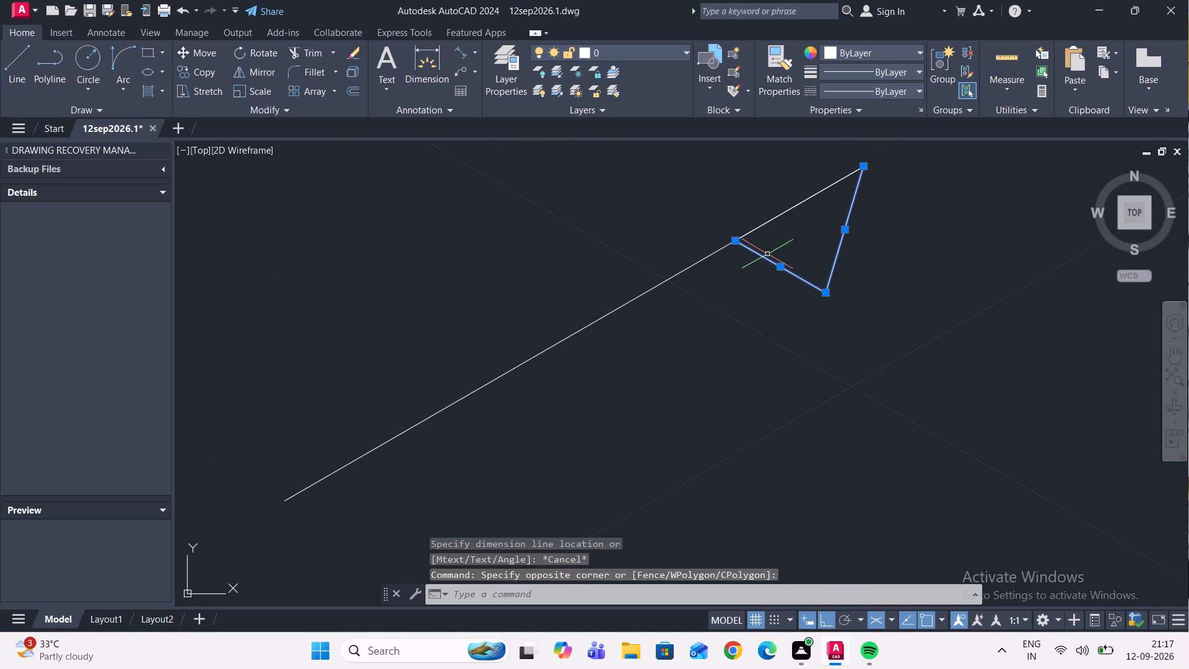
{"action": "key", "text": "Delete"}
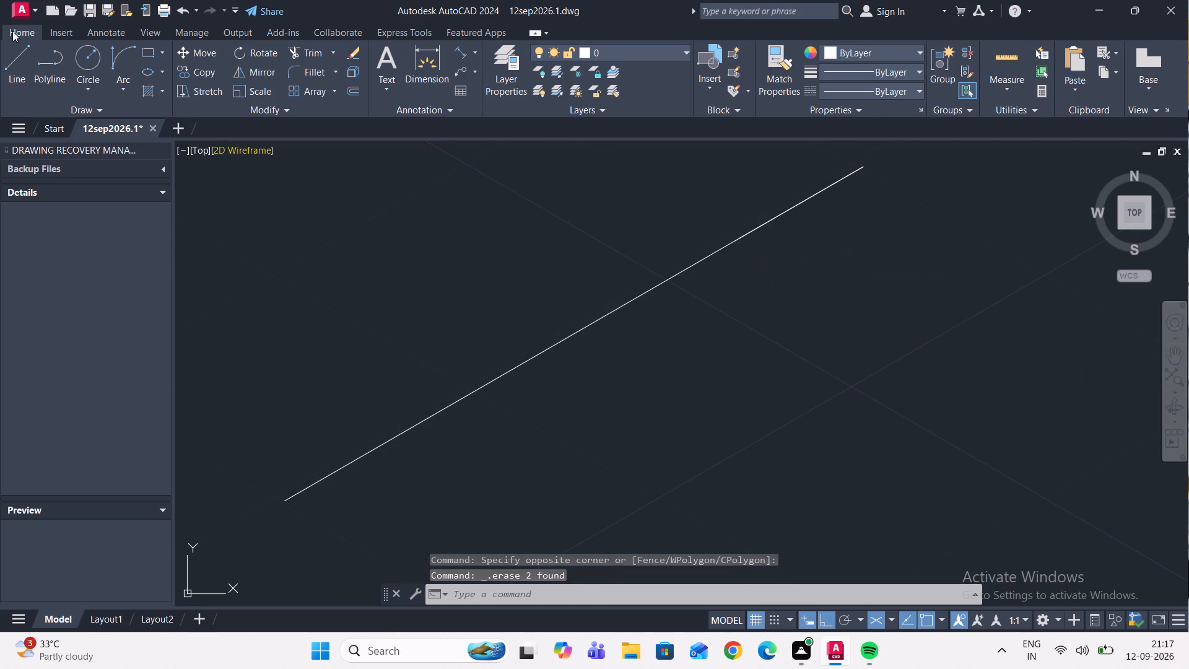
Draw the arrowhead's base across the shaft near its upper end: 5 units at 330° from the shaft, then 10 units back at 150°.
{"action": "left_click", "coordinate": [12, 65]}
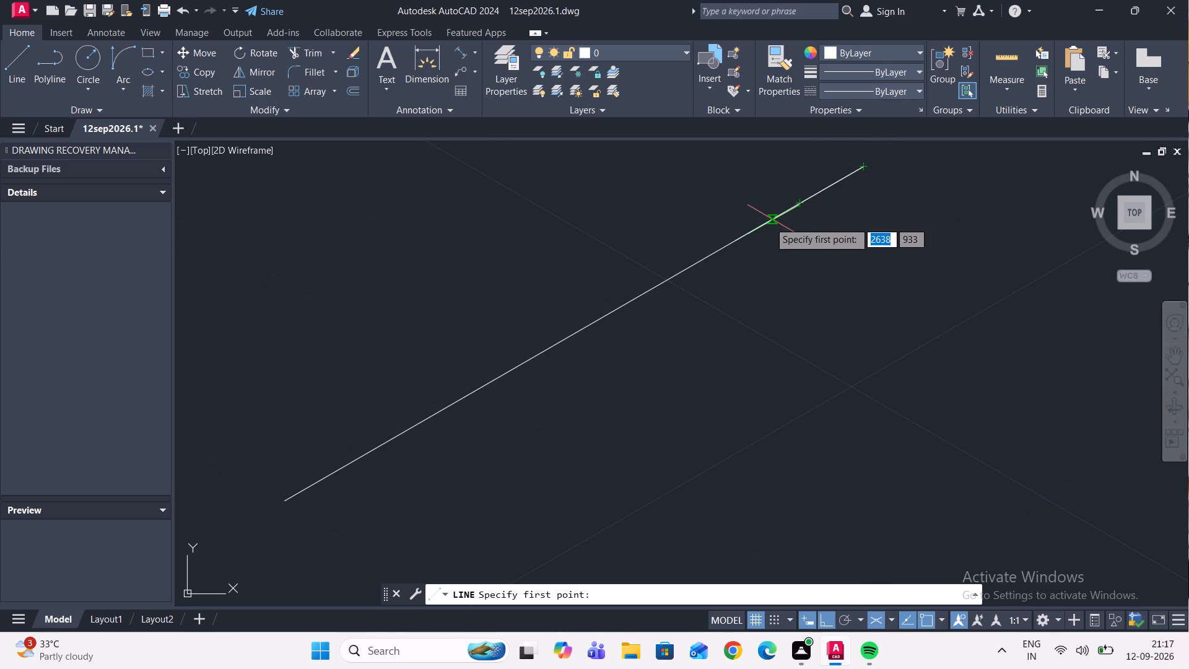
{"action": "left_click", "coordinate": [735, 242]}
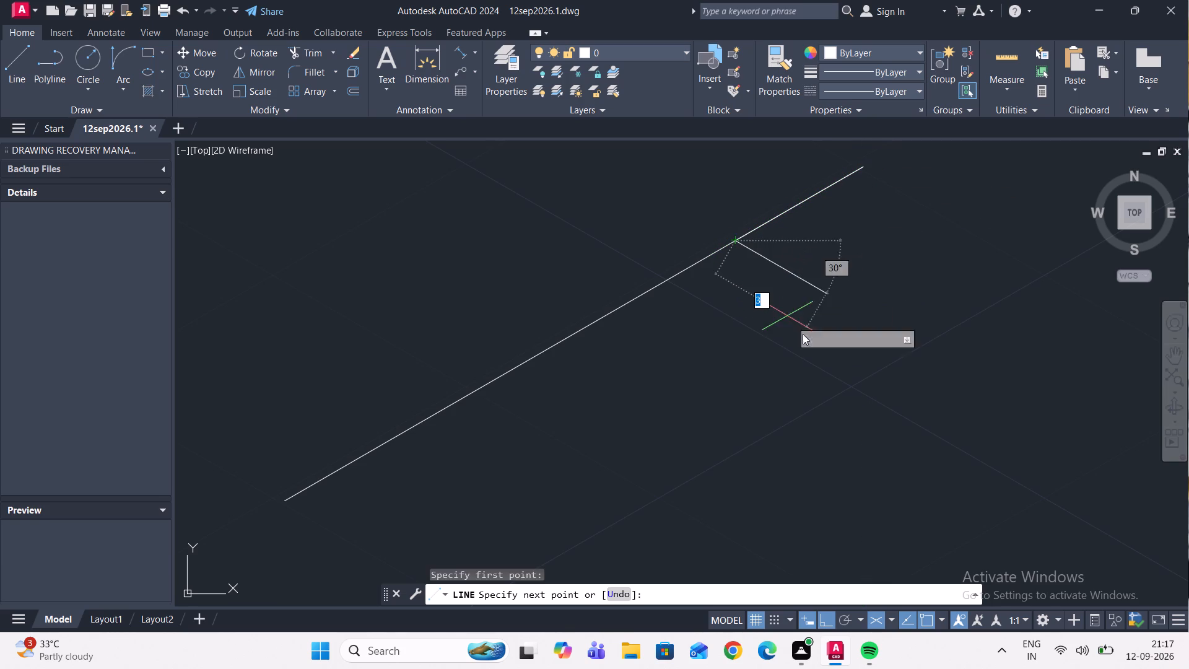
{"action": "key", "text": "5"}
{"action": "key", "text": "Return"}
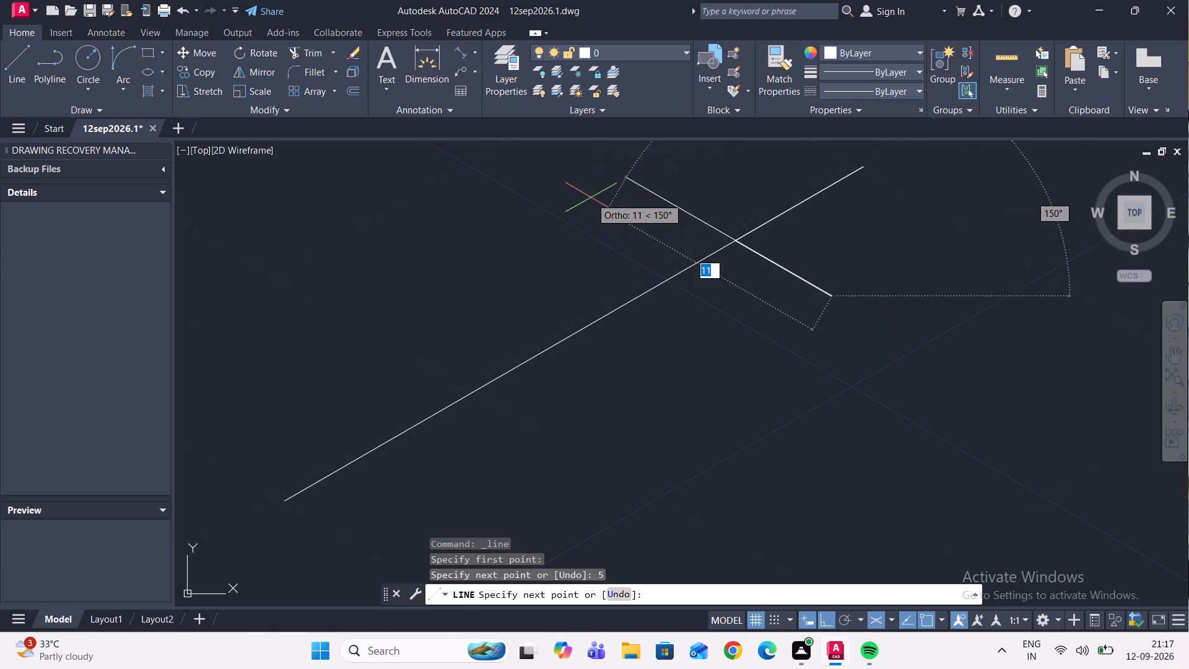
{"action": "key", "text": "1"}
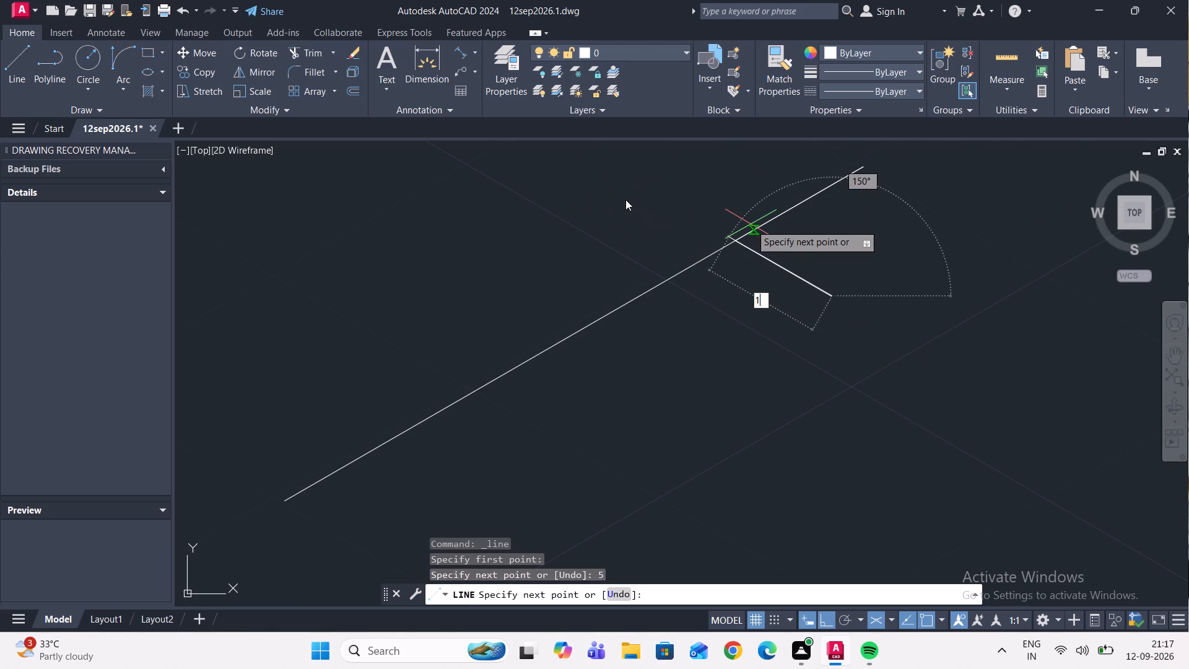
{"action": "scroll", "coordinate": [680, 282], "scroll_direction": "down", "scroll_amount": 2}
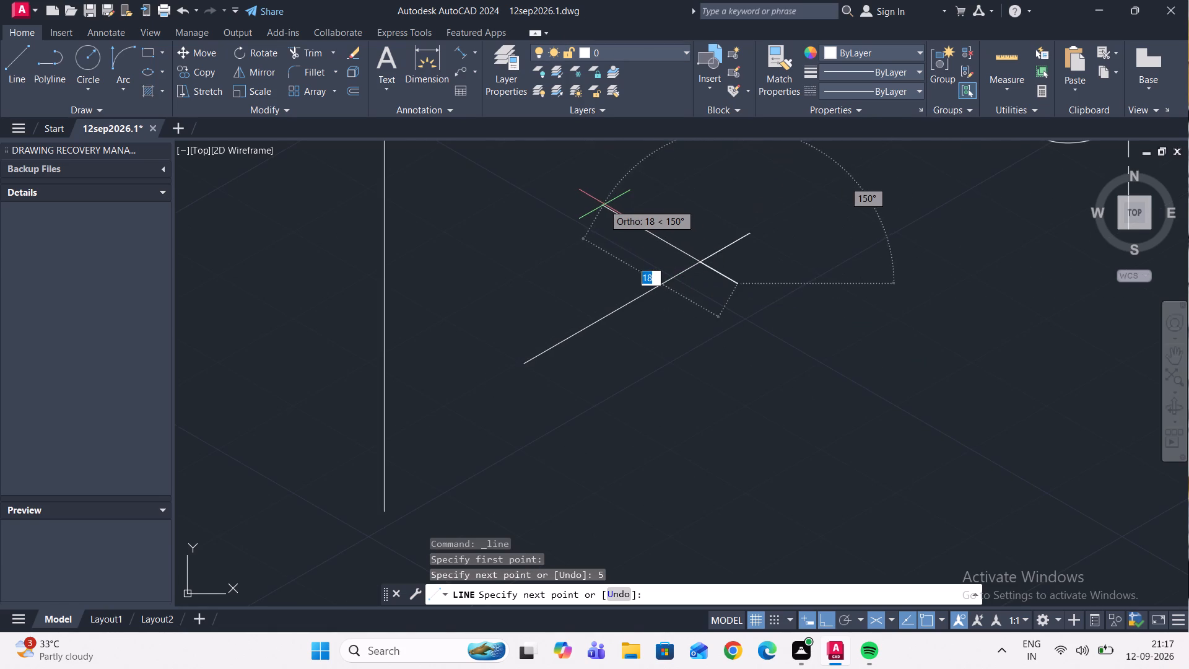
{"action": "scroll", "coordinate": [604, 204], "scroll_direction": "up", "scroll_amount": 1}
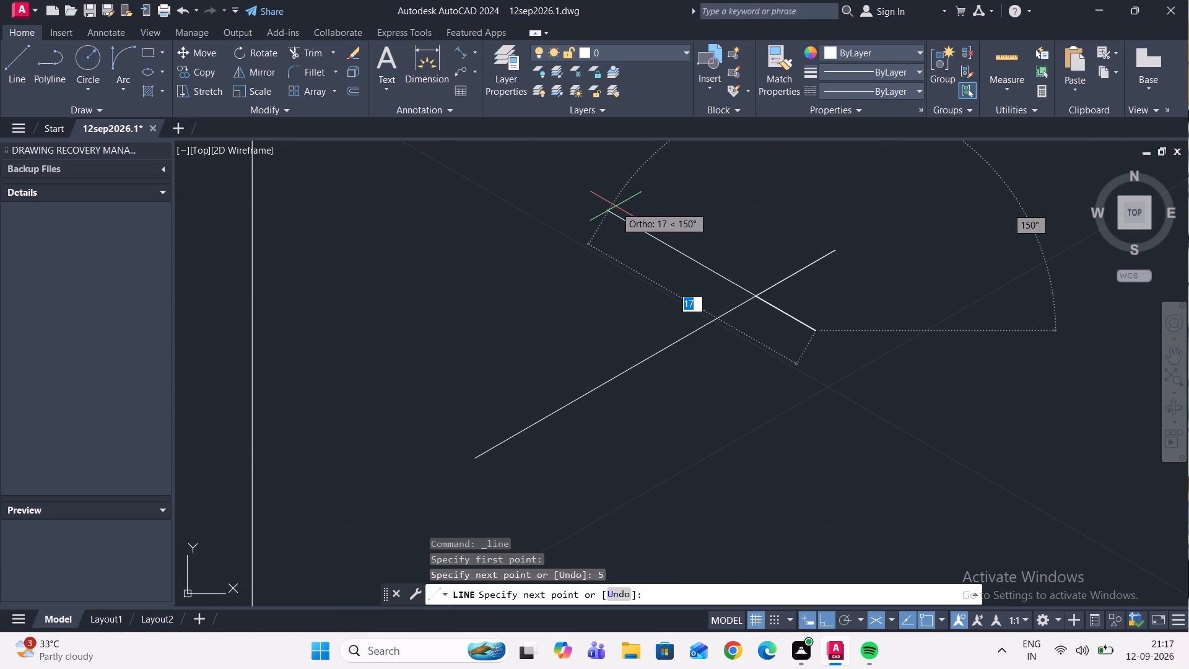
{"action": "key", "text": "1"}
{"action": "key", "text": "0"}
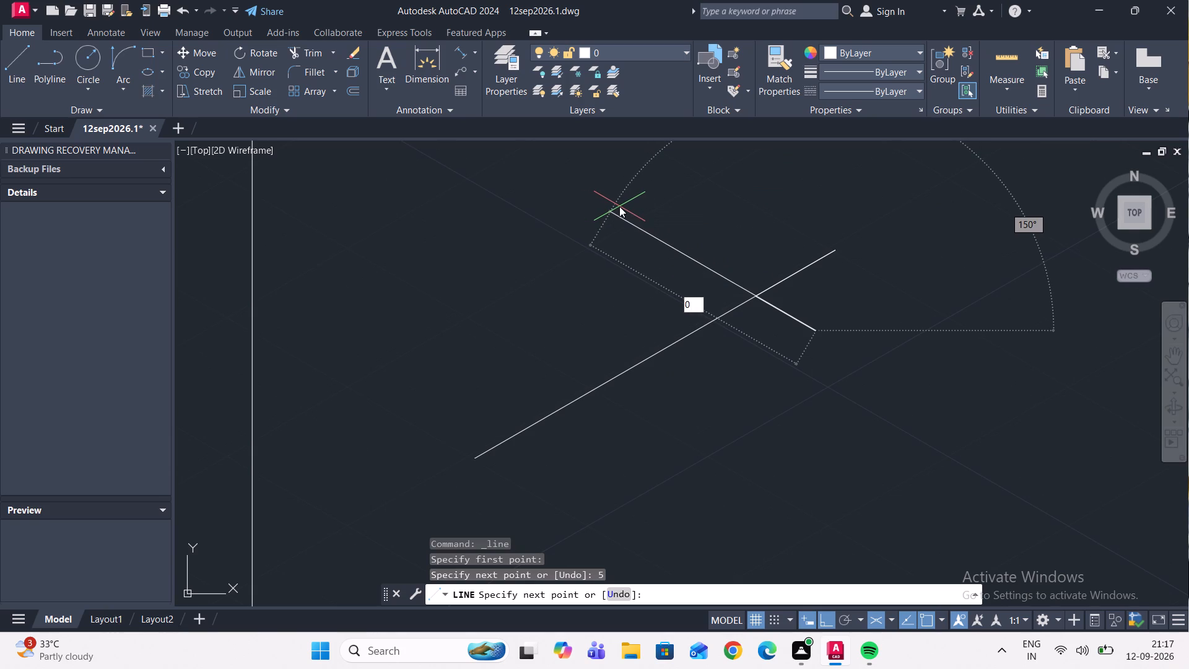
{"action": "key", "text": "BackSpace"}
{"action": "type", "text": "10"}
{"action": "key", "text": "Return"}
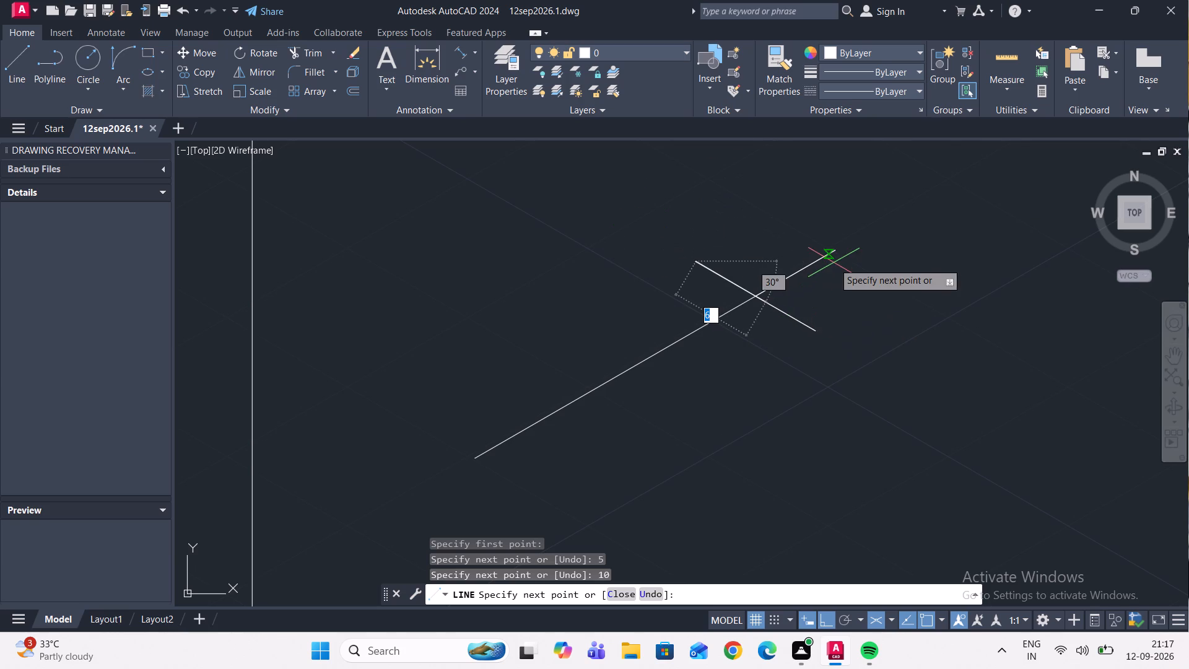
Draw the arrowhead's two sides, connecting each end of the base line to the shaft's upper tip.
{"action": "scroll", "coordinate": [837, 244], "scroll_direction": "up", "scroll_amount": 1}
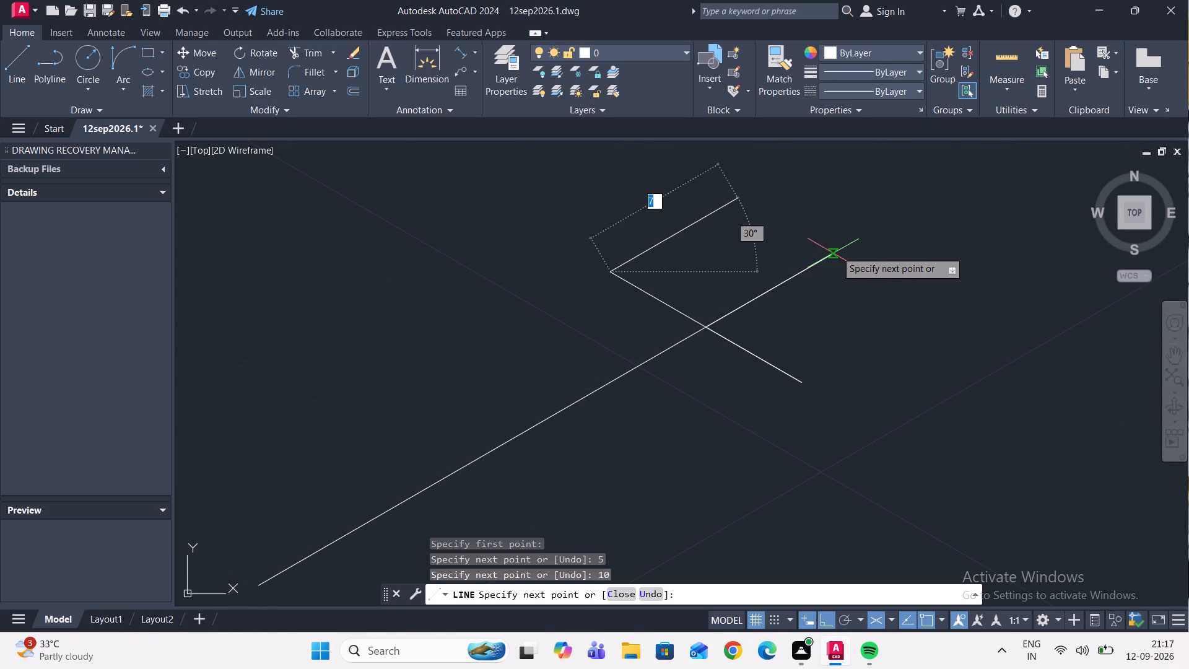
{"action": "left_click", "coordinate": [836, 251]}
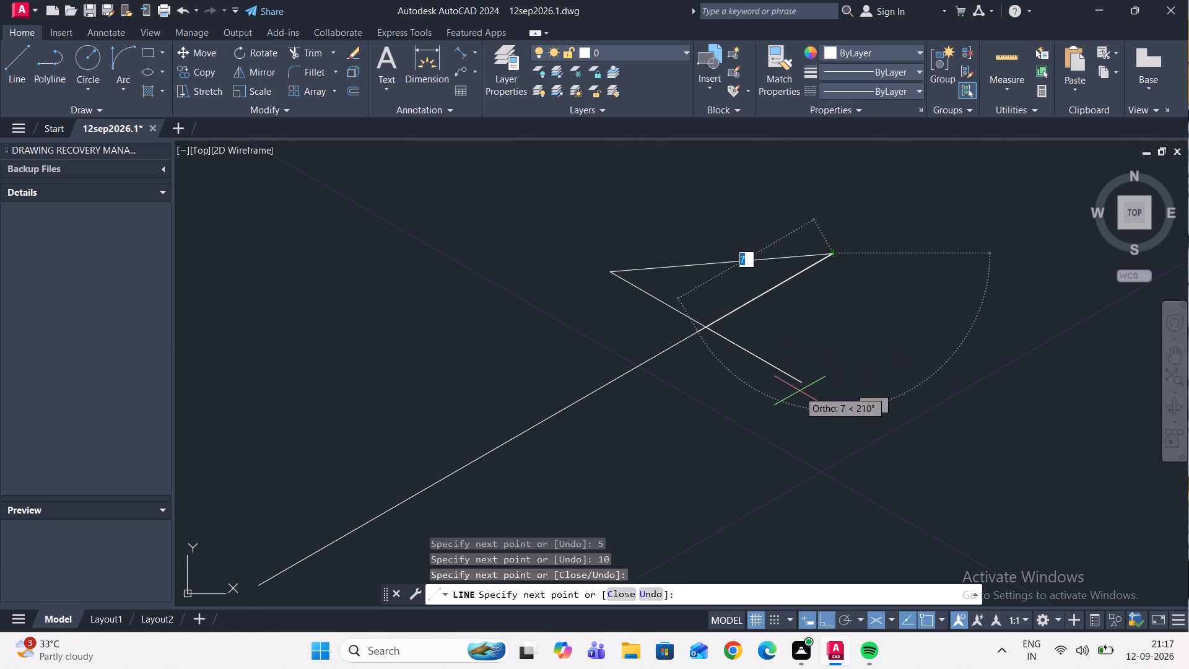
{"action": "left_click", "coordinate": [803, 383]}
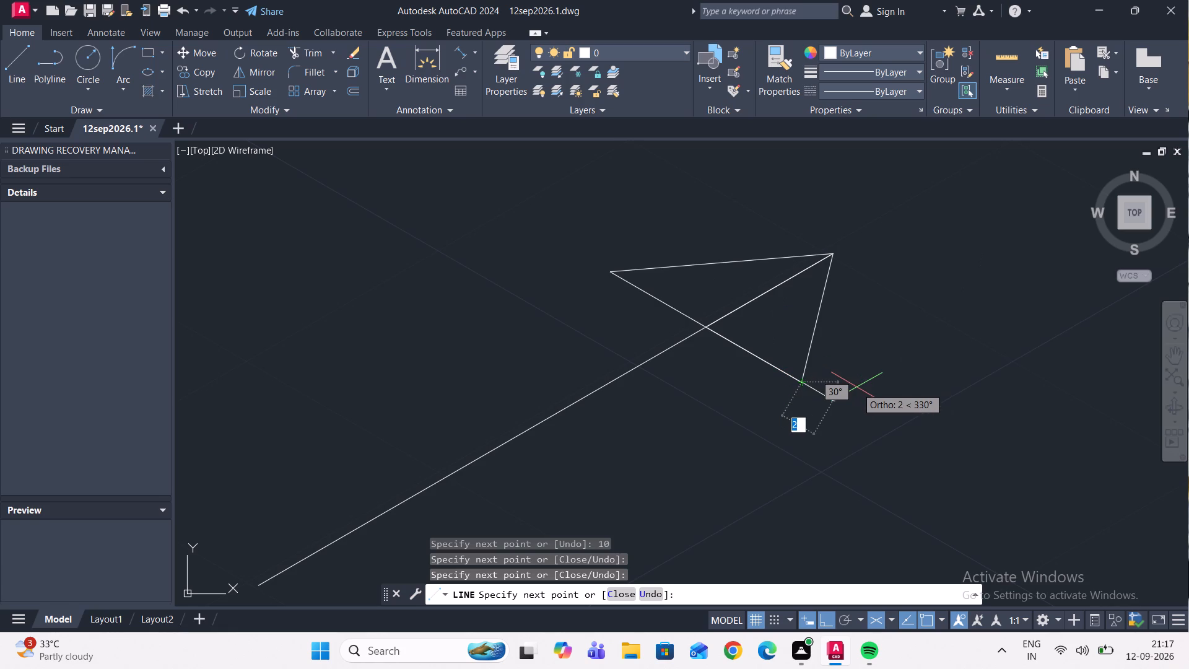
{"action": "key", "text": "Escape"}
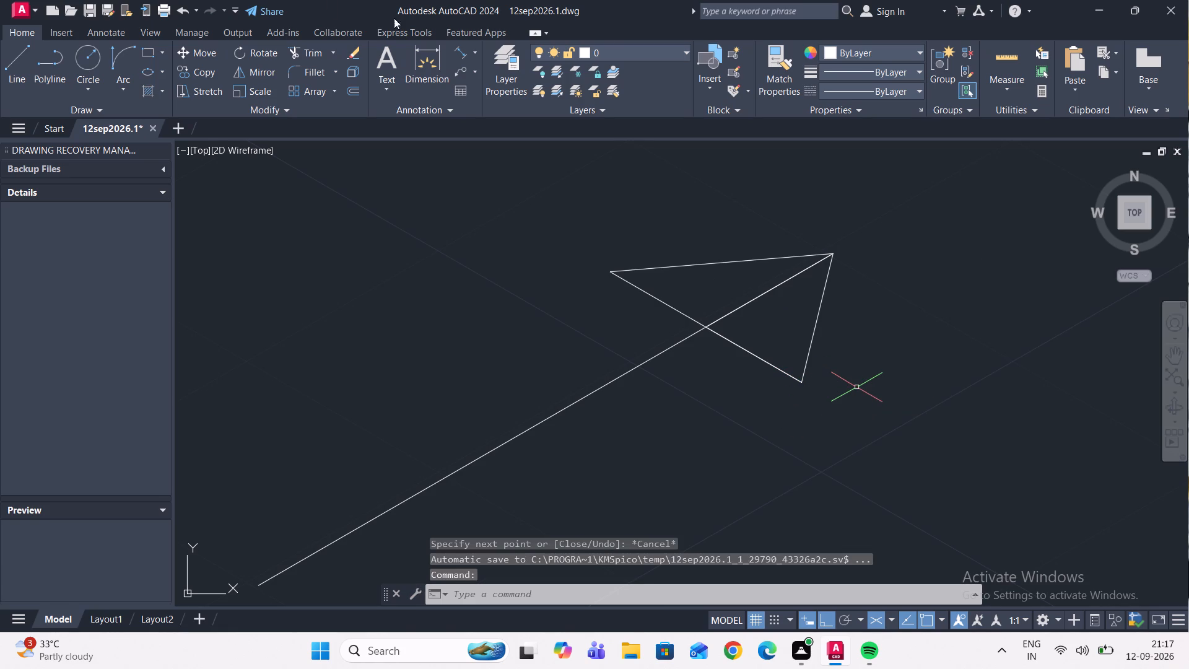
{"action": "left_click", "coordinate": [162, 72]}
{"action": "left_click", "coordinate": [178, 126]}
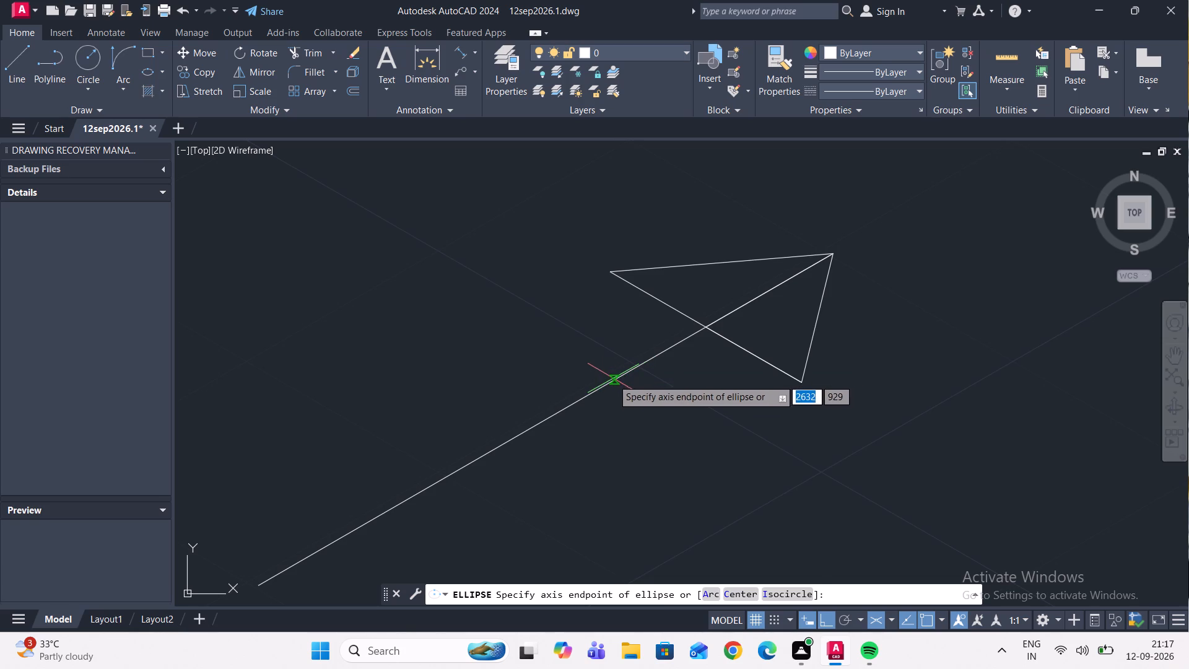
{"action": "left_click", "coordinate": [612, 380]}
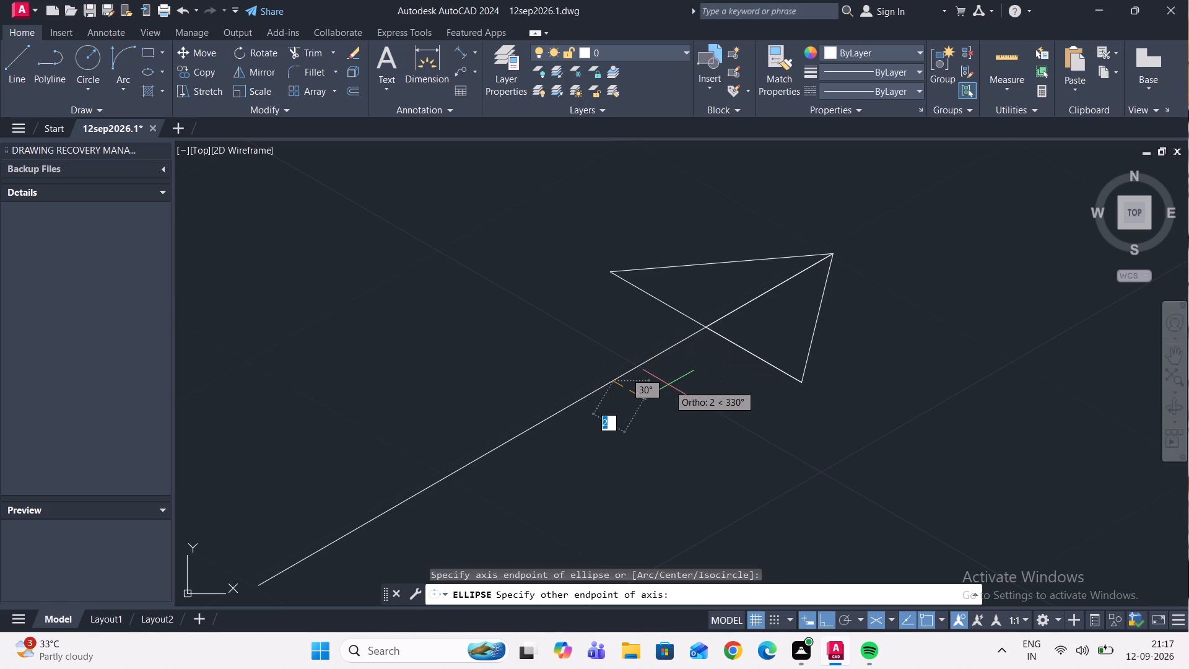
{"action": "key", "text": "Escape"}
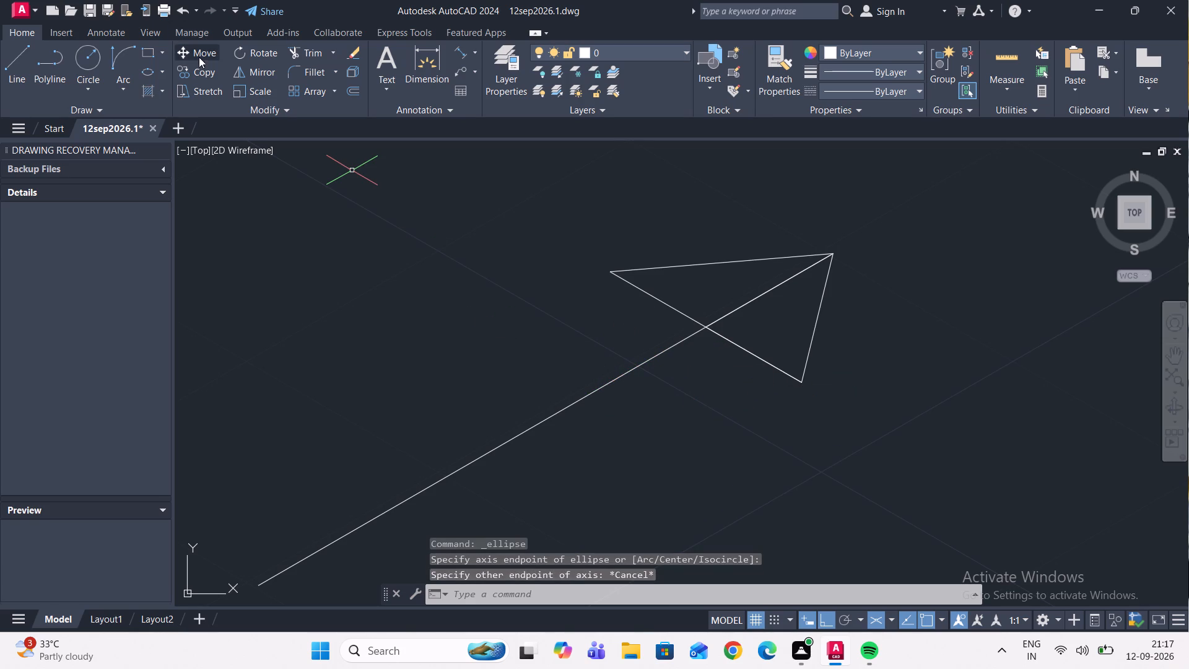
Draw an isocircle centred on the shaft behind the arrowhead, with a radius of about 7 units reaching the ends of its base.
{"action": "left_click", "coordinate": [160, 70]}
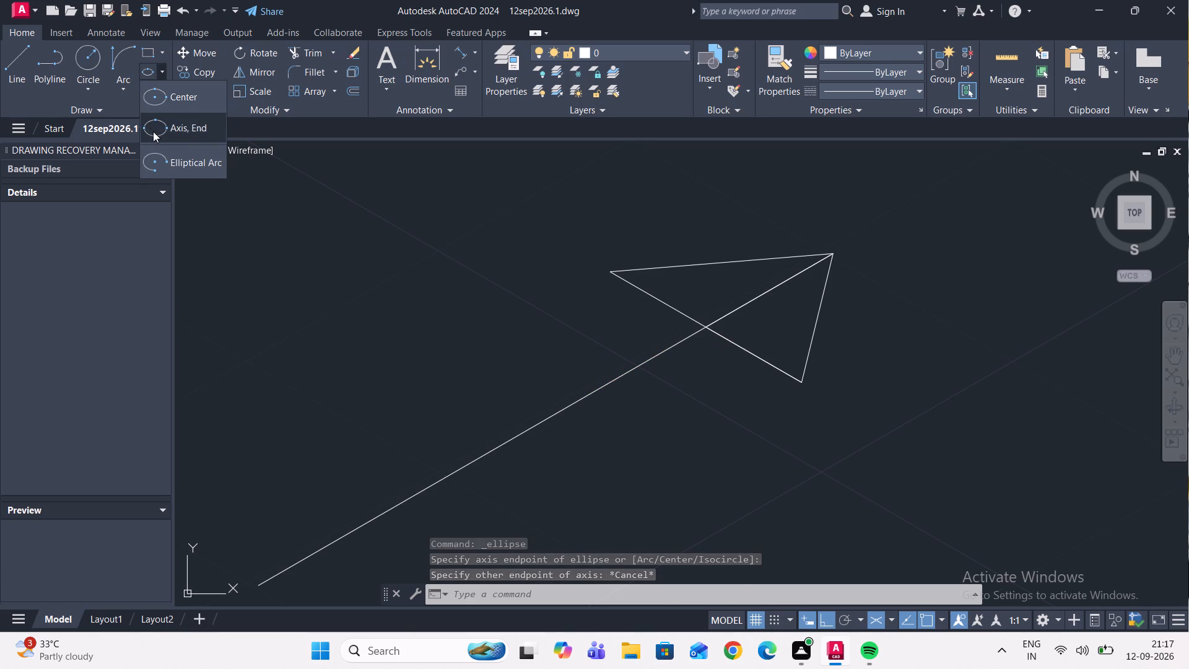
{"action": "left_click", "coordinate": [165, 134]}
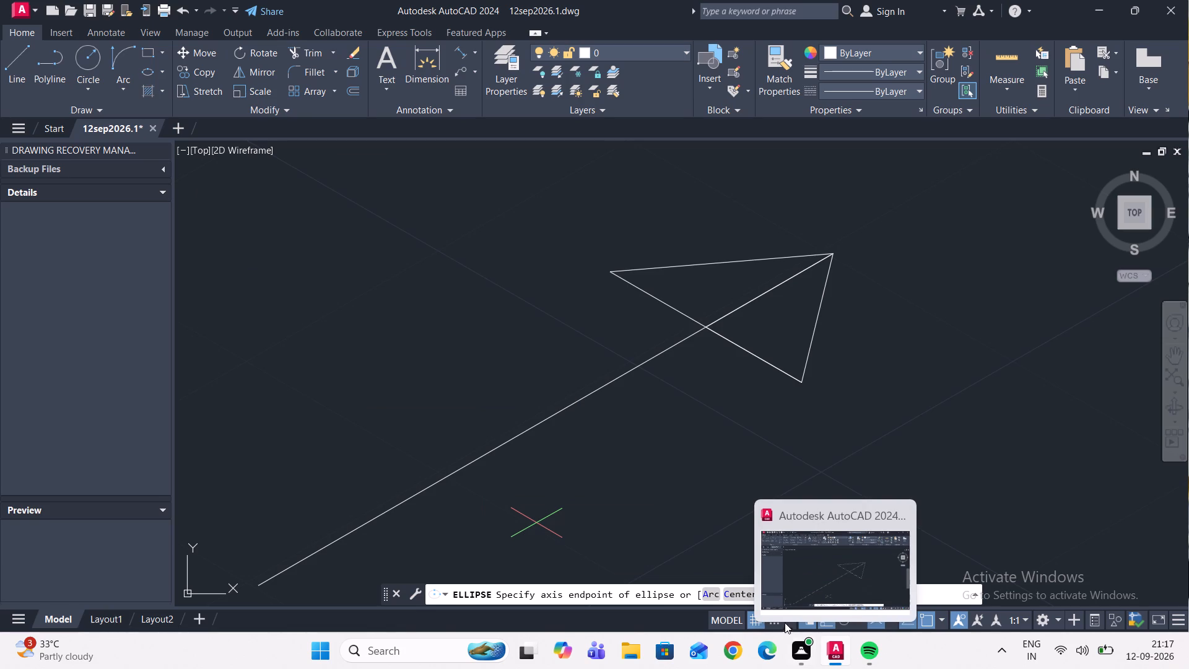
{"action": "left_click", "coordinate": [793, 598]}
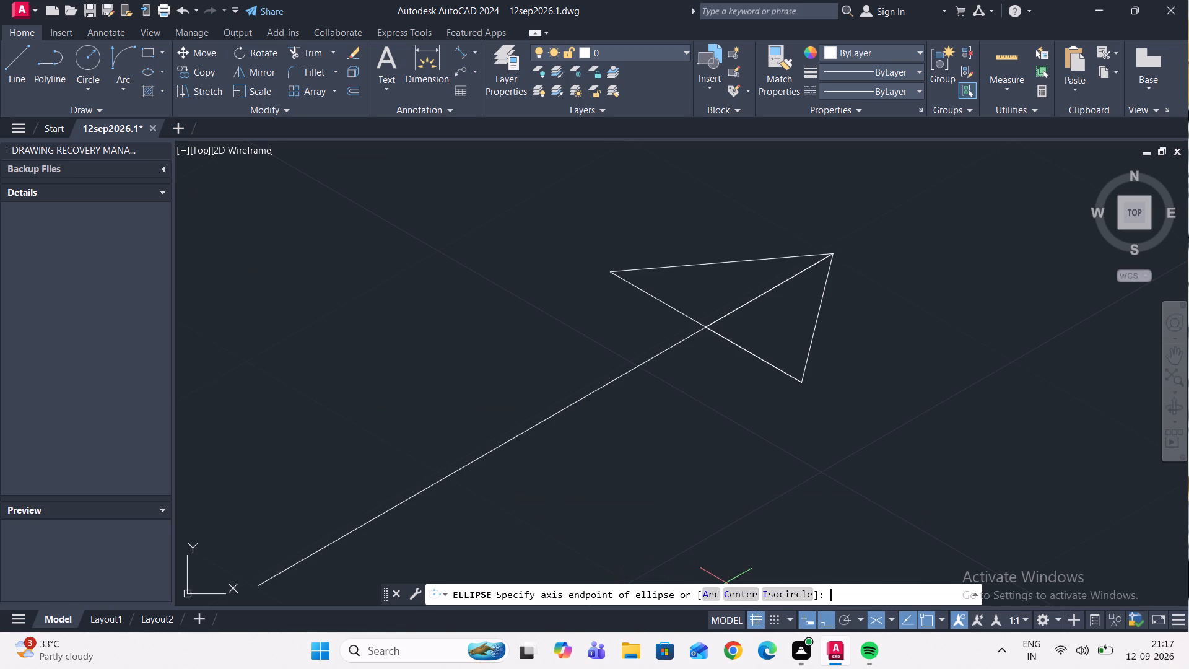
{"action": "left_click", "coordinate": [619, 375]}
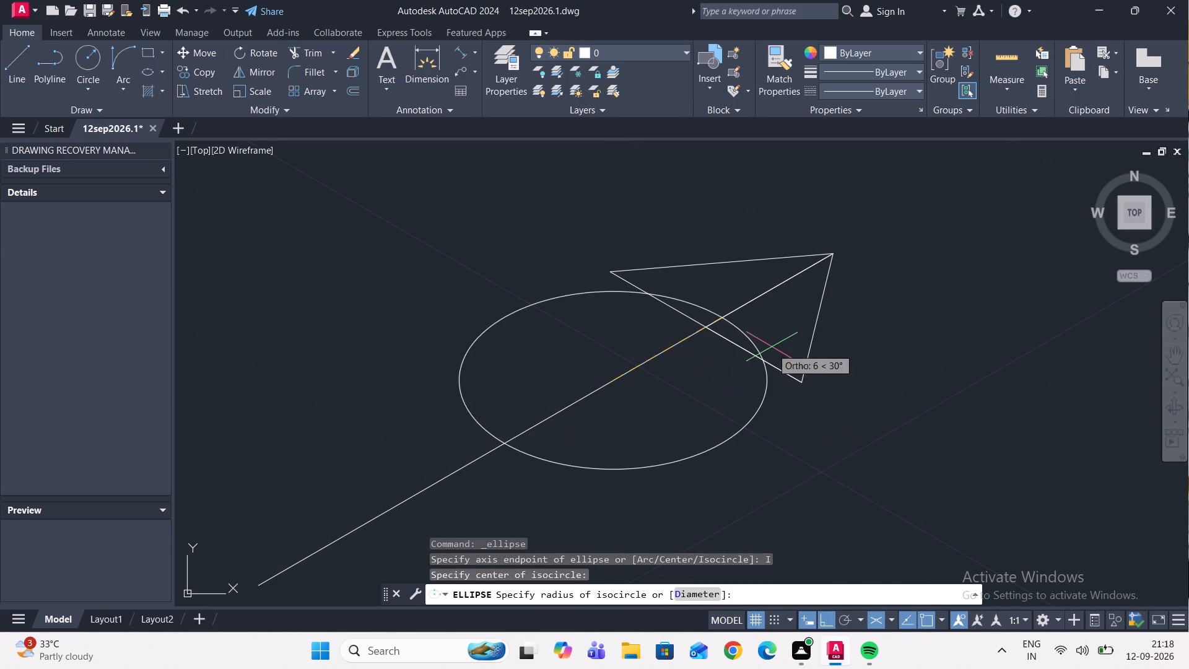
{"action": "scroll", "coordinate": [785, 374], "scroll_direction": "up", "scroll_amount": 2}
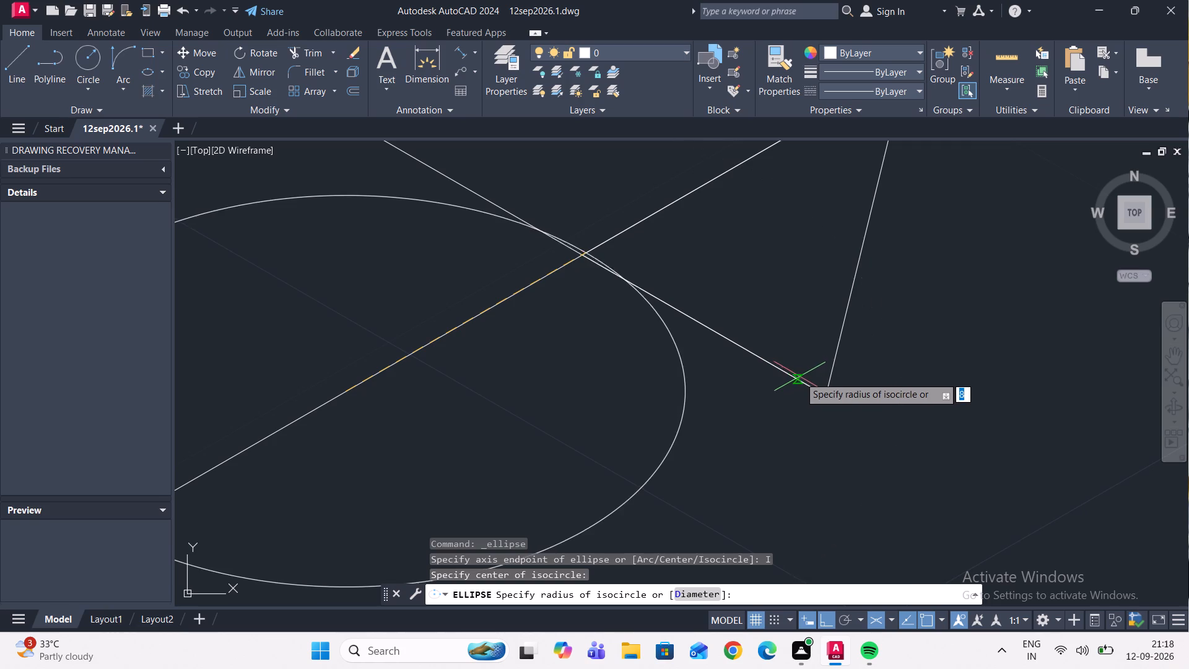
{"action": "scroll", "coordinate": [846, 398], "scroll_direction": "down", "scroll_amount": 4}
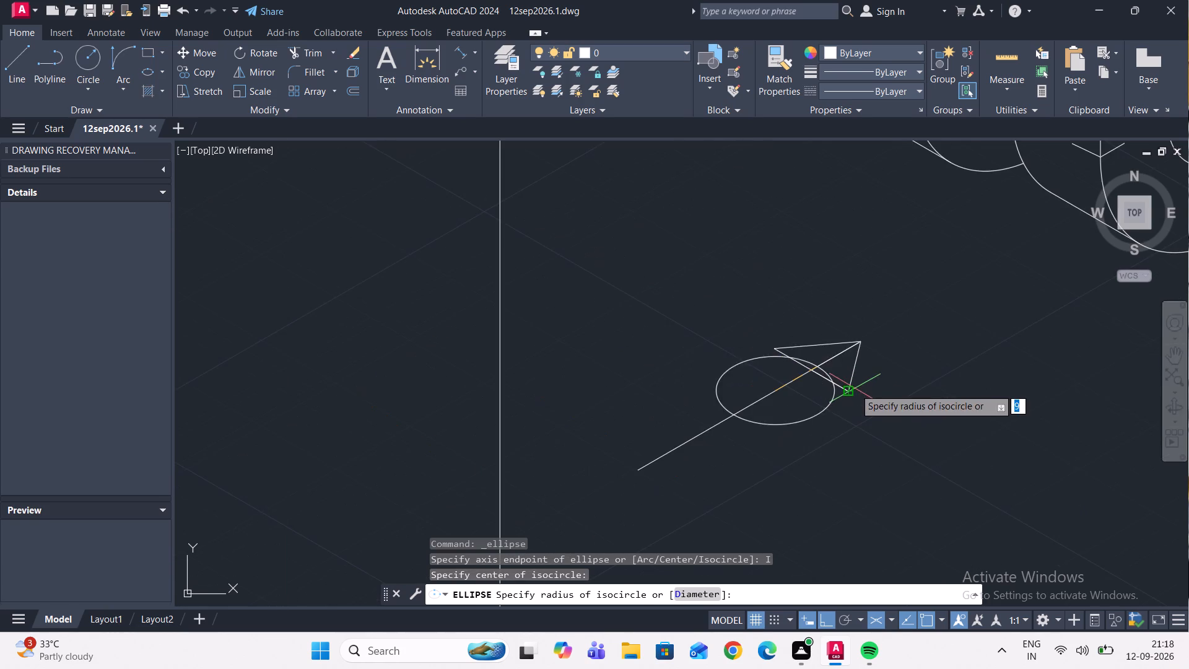
{"action": "scroll", "coordinate": [855, 387], "scroll_direction": "up", "scroll_amount": 3}
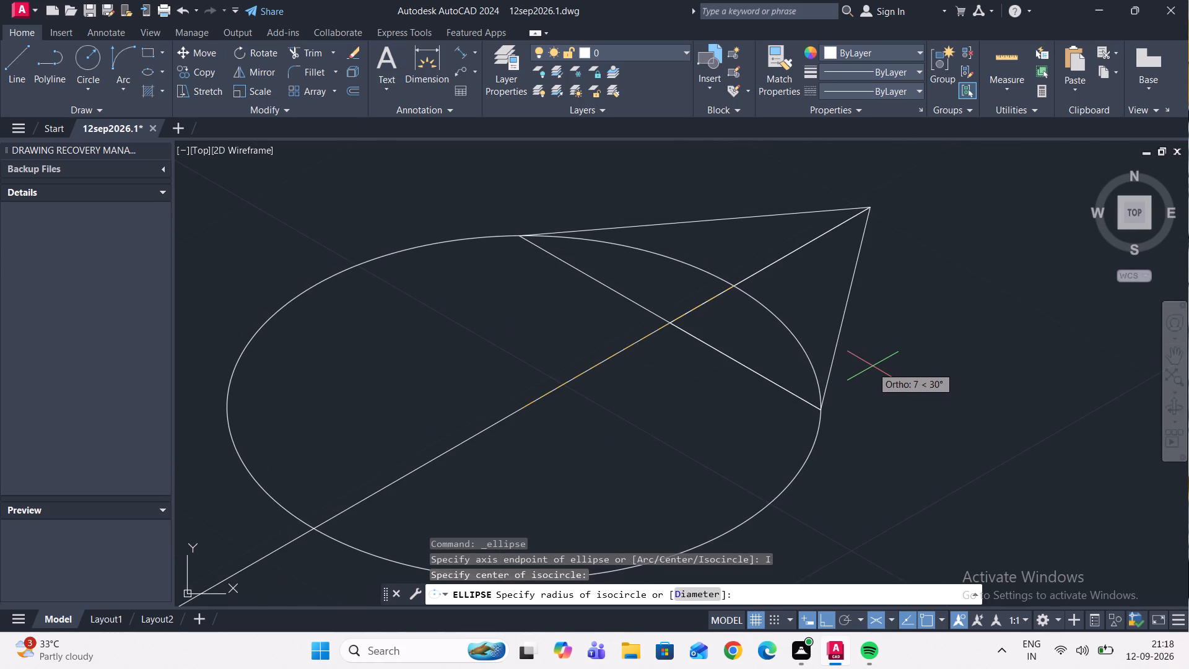
{"action": "left_click", "coordinate": [873, 365]}
Trim away the isocircle outside the arrowhead, keeping only the arc between its two base corners.
{"action": "scroll", "coordinate": [735, 343], "scroll_direction": "down", "scroll_amount": 2}
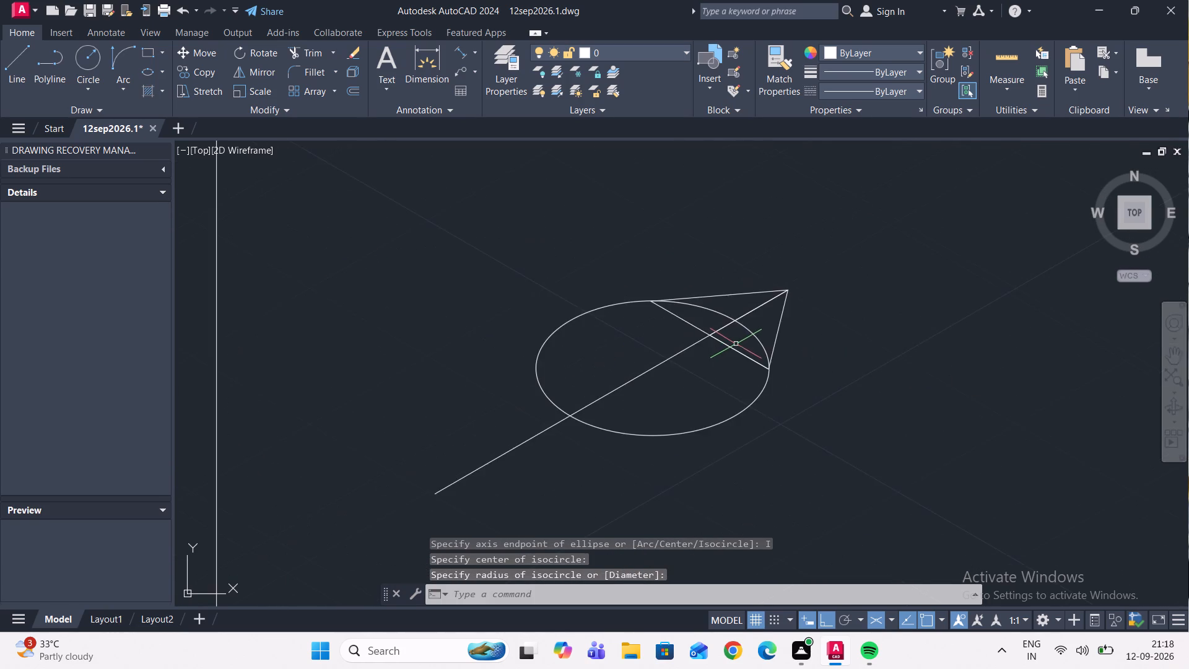
{"action": "scroll", "coordinate": [739, 345], "scroll_direction": "up", "scroll_amount": 6}
{"action": "scroll", "coordinate": [751, 344], "scroll_direction": "down", "scroll_amount": 5}
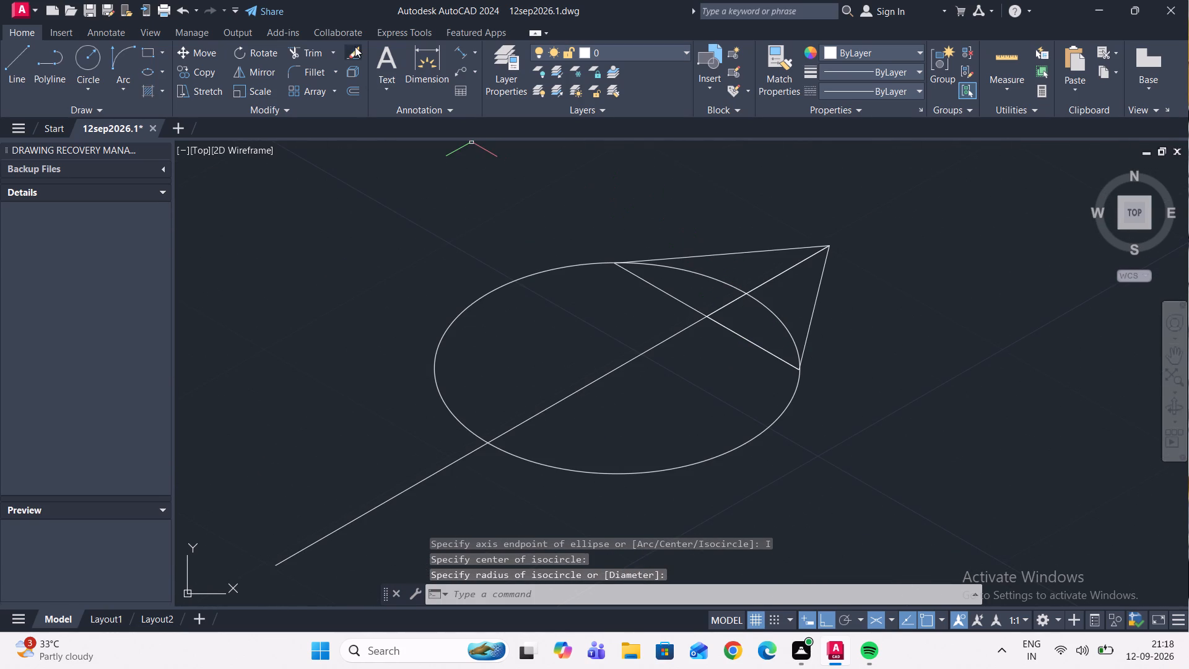
{"action": "left_click", "coordinate": [308, 57]}
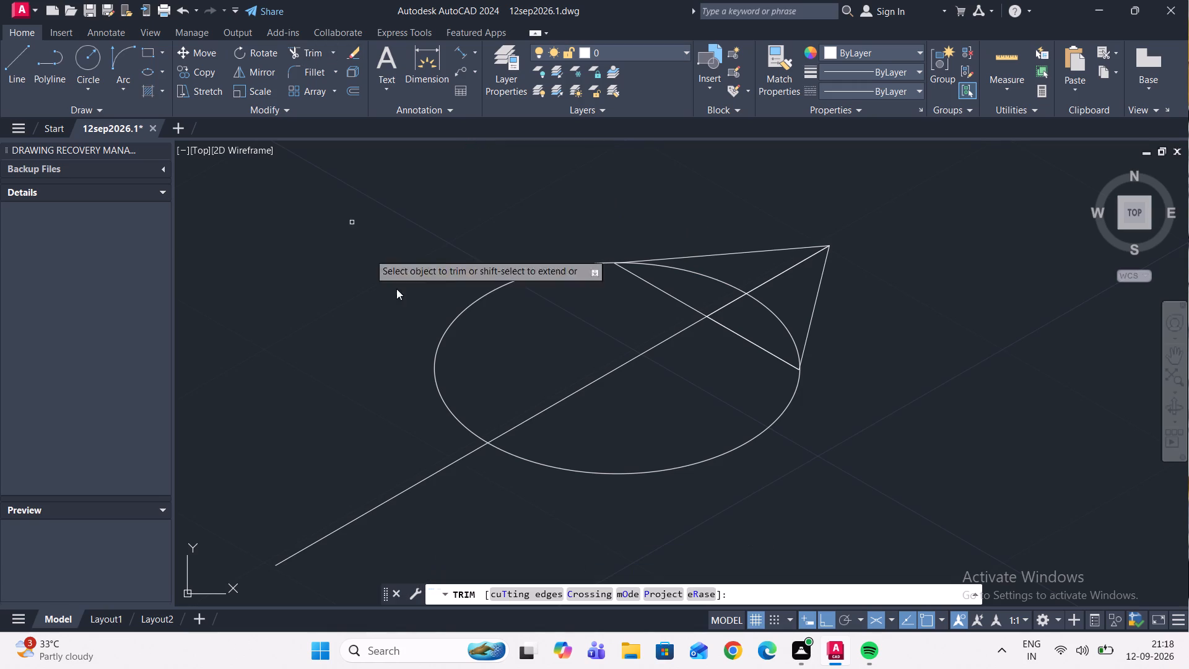
{"action": "left_click", "coordinate": [458, 318]}
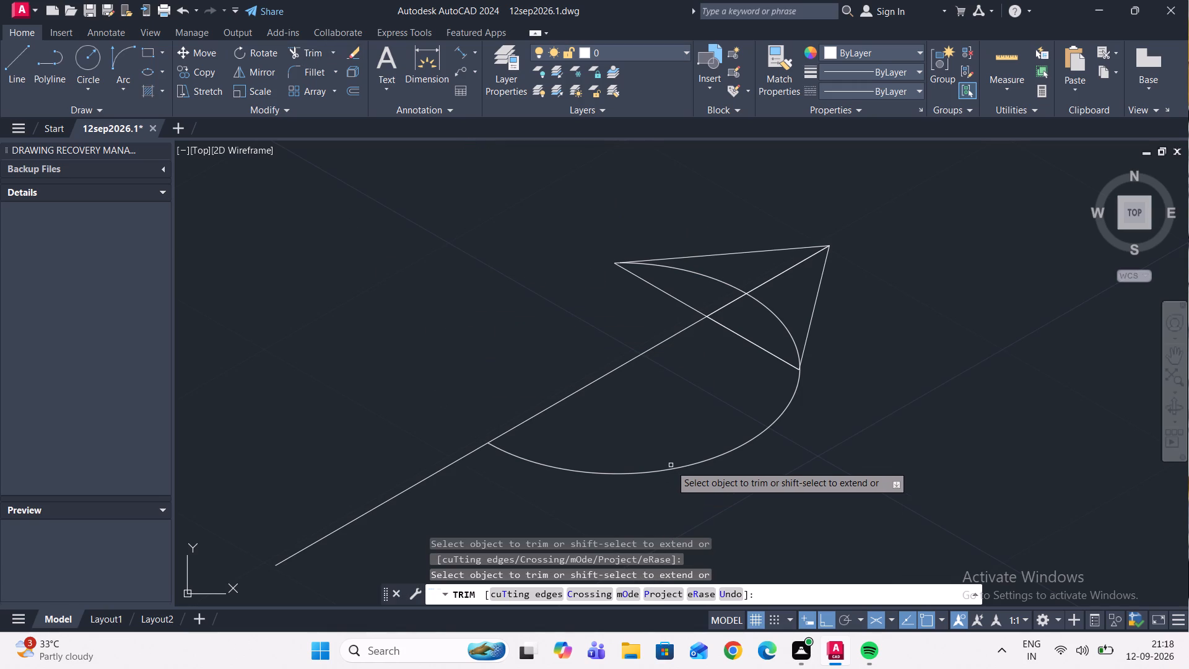
{"action": "left_click", "coordinate": [670, 468]}
Trim away the arrowhead's straight base on both sides of the shaft and the overlapping shaft segment behind the arc.
{"action": "scroll", "coordinate": [730, 344], "scroll_direction": "up", "scroll_amount": 2}
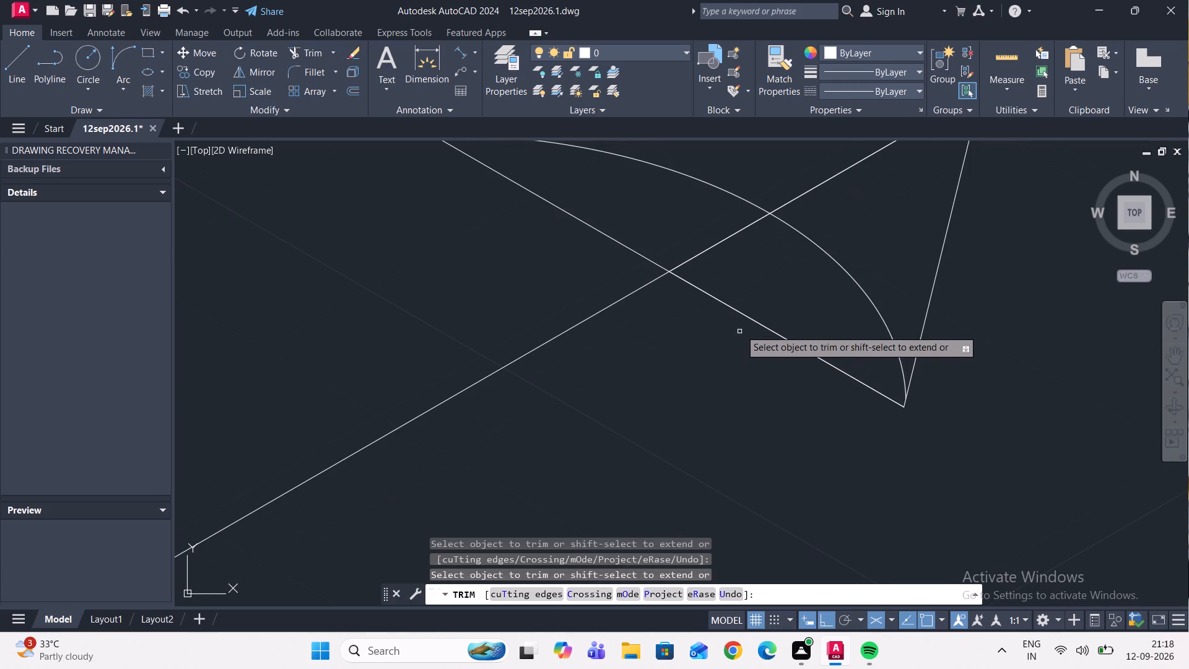
{"action": "left_click", "coordinate": [743, 315]}
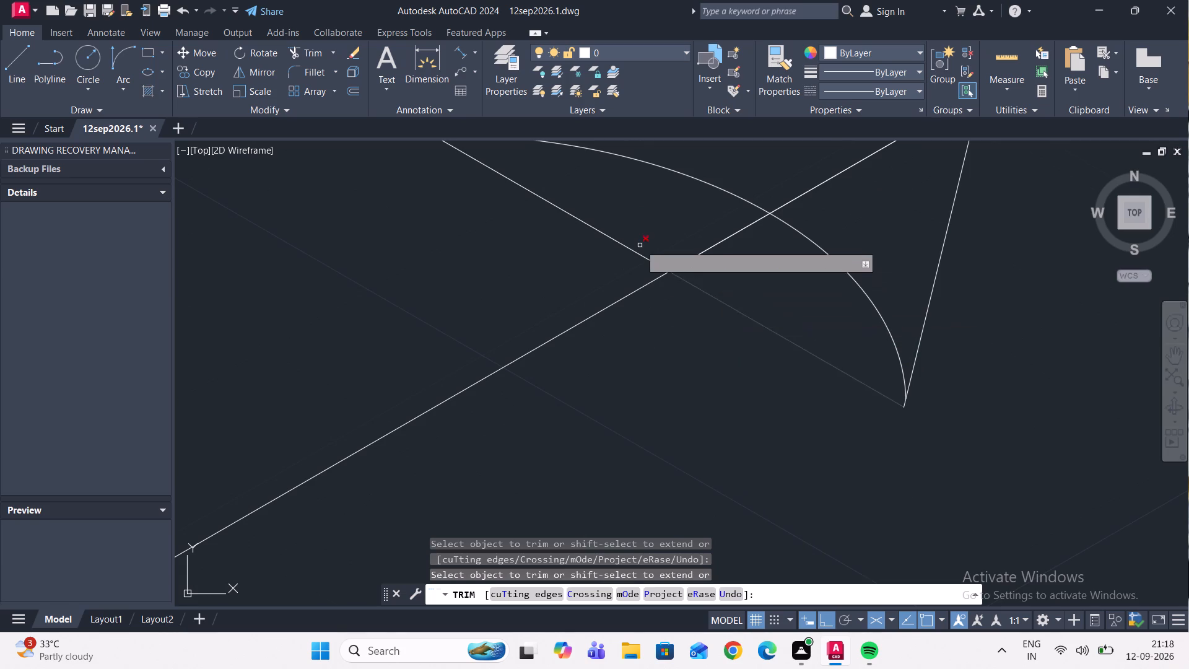
{"action": "left_click", "coordinate": [635, 250]}
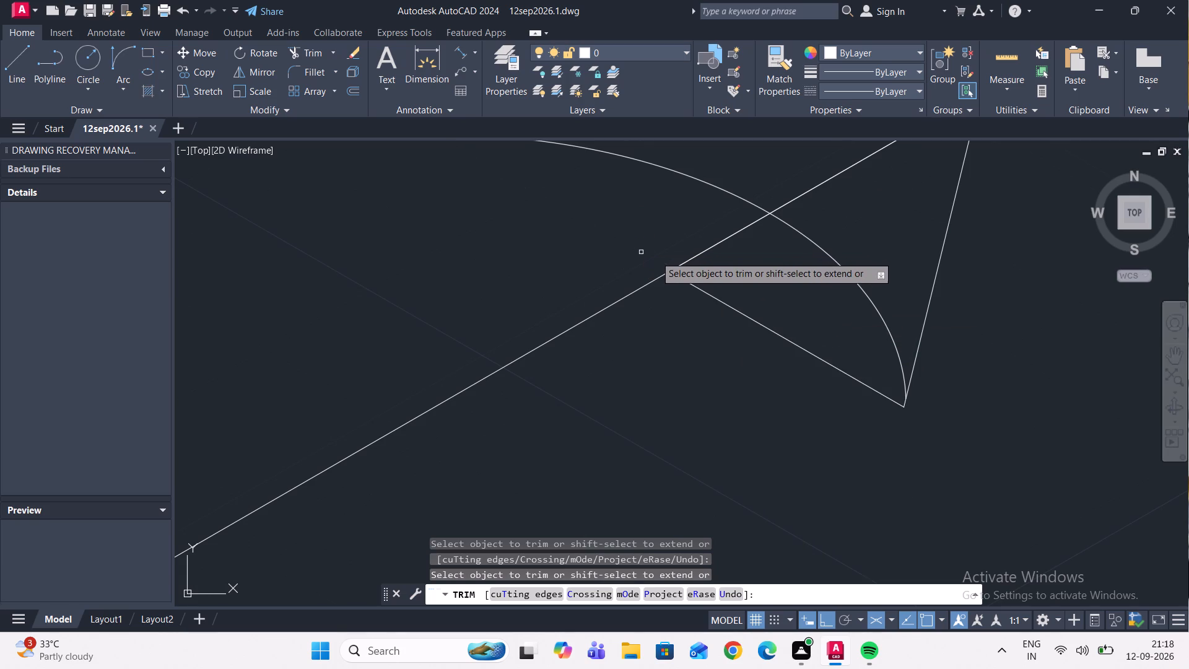
{"action": "left_click", "coordinate": [686, 280]}
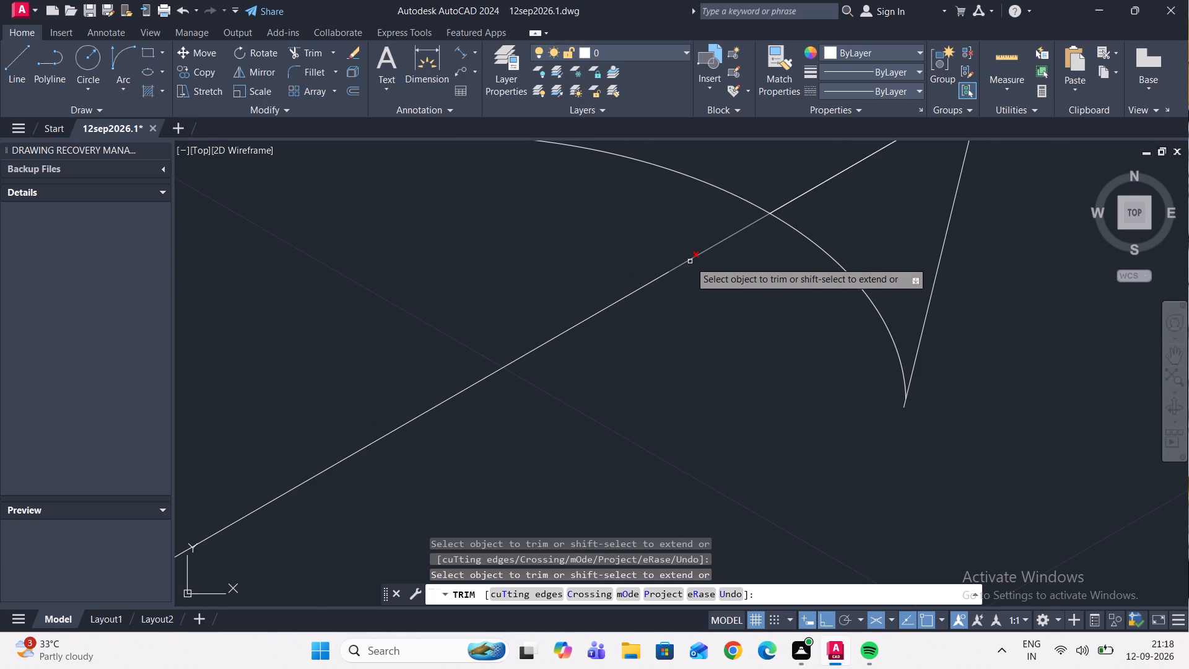
{"action": "left_click", "coordinate": [690, 261]}
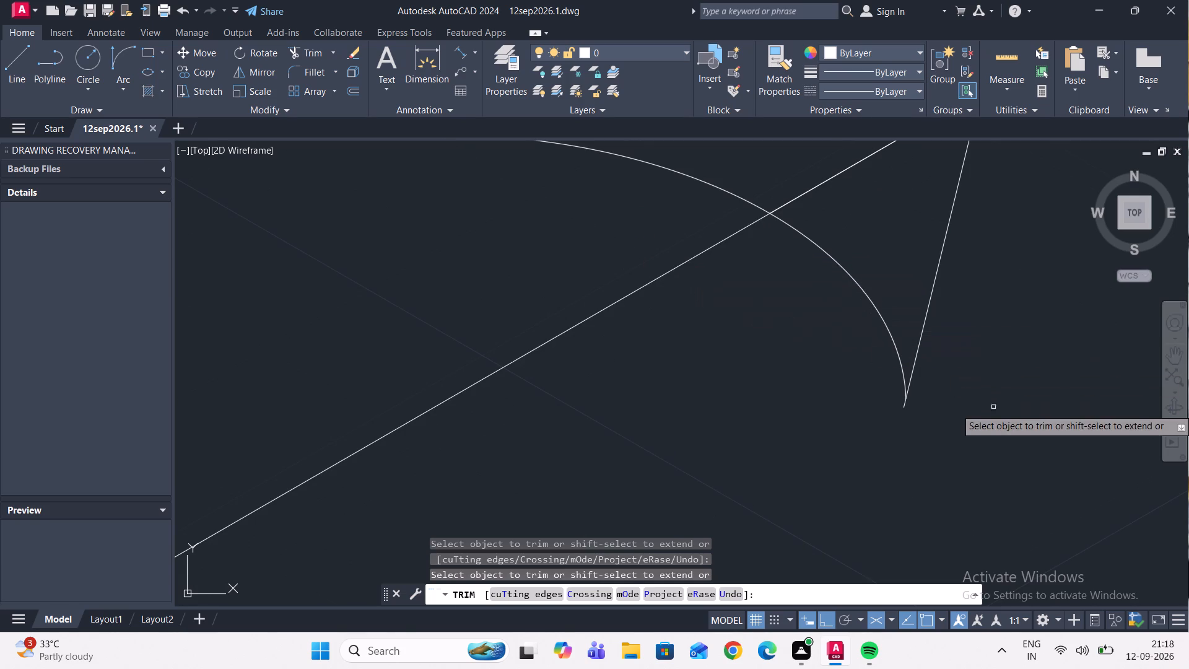
Trim the short ends of the arrowhead's two side lines that project past the curved base.
{"action": "left_click", "coordinate": [906, 406]}
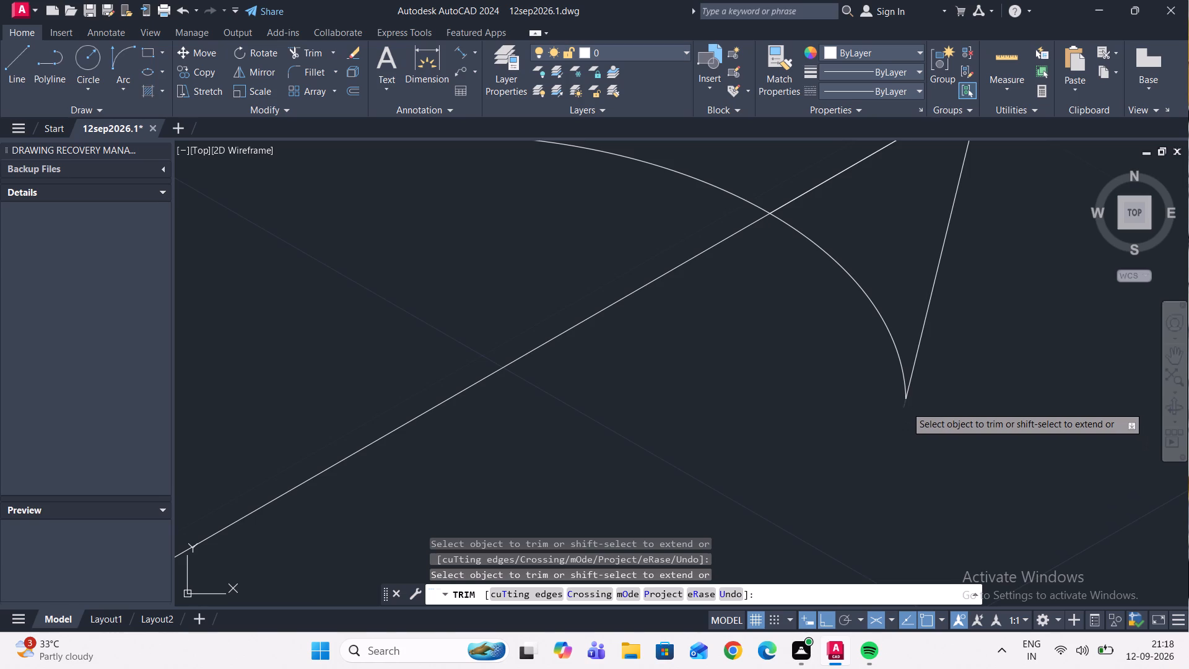
{"action": "scroll", "coordinate": [905, 406], "scroll_direction": "down", "scroll_amount": 3}
{"action": "scroll", "coordinate": [791, 340], "scroll_direction": "up", "scroll_amount": 4}
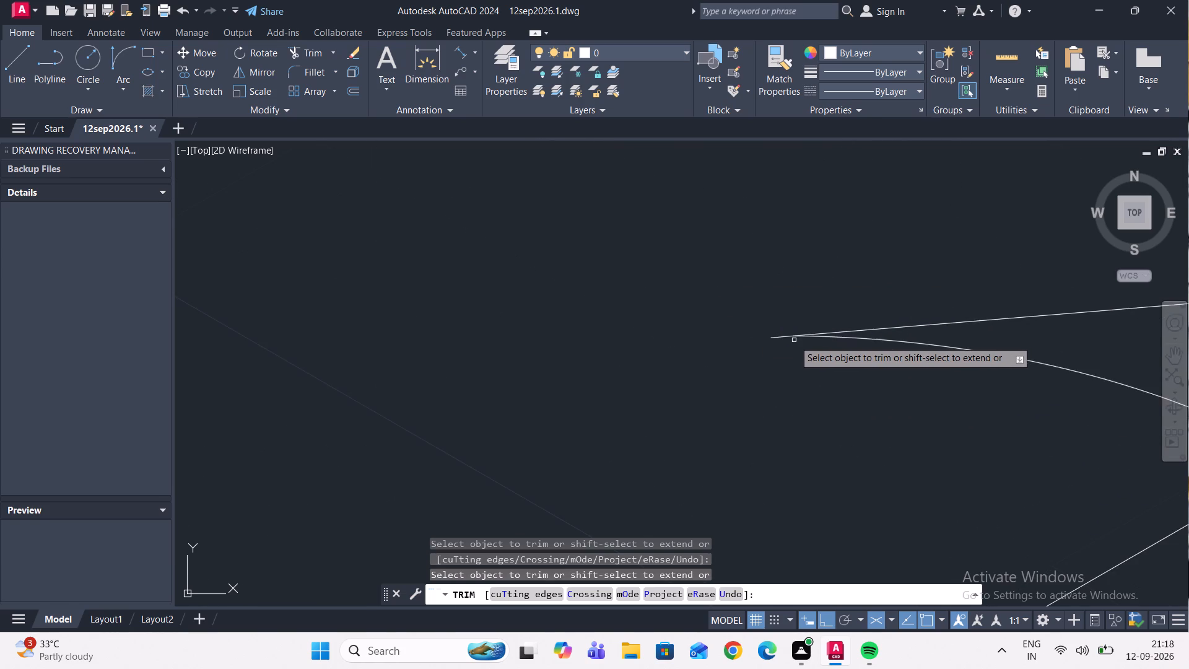
{"action": "scroll", "coordinate": [794, 340], "scroll_direction": "up", "scroll_amount": 3}
{"action": "left_click", "coordinate": [764, 322]}
{"action": "scroll", "coordinate": [764, 322], "scroll_direction": "down", "scroll_amount": 8}
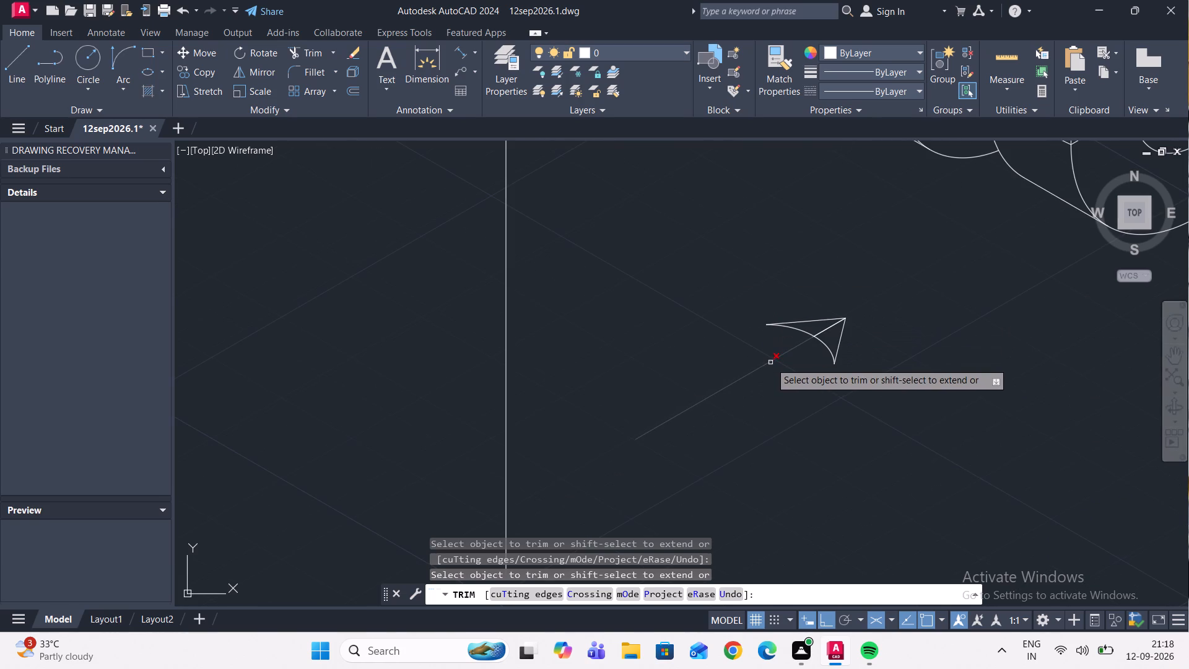
Trim away the shaft segment inside the arrowhead, between the curved base and the tip.
{"action": "scroll", "coordinate": [824, 334], "scroll_direction": "up", "scroll_amount": 2}
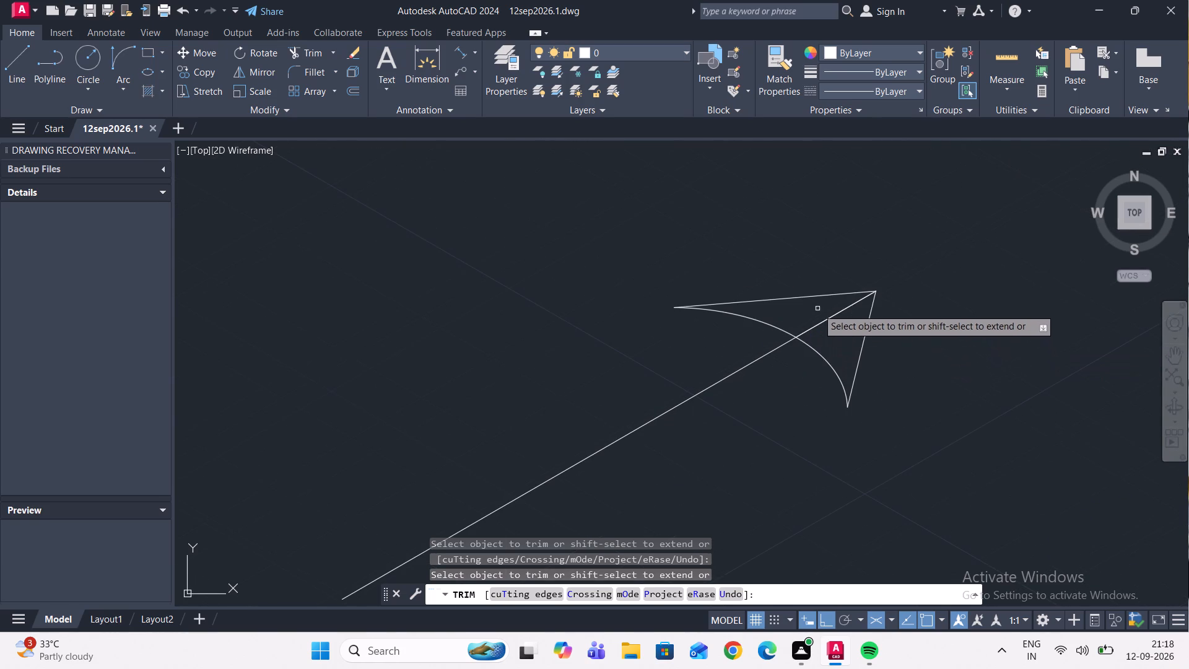
{"action": "left_click", "coordinate": [822, 322]}
{"action": "left_click", "coordinate": [824, 319]}
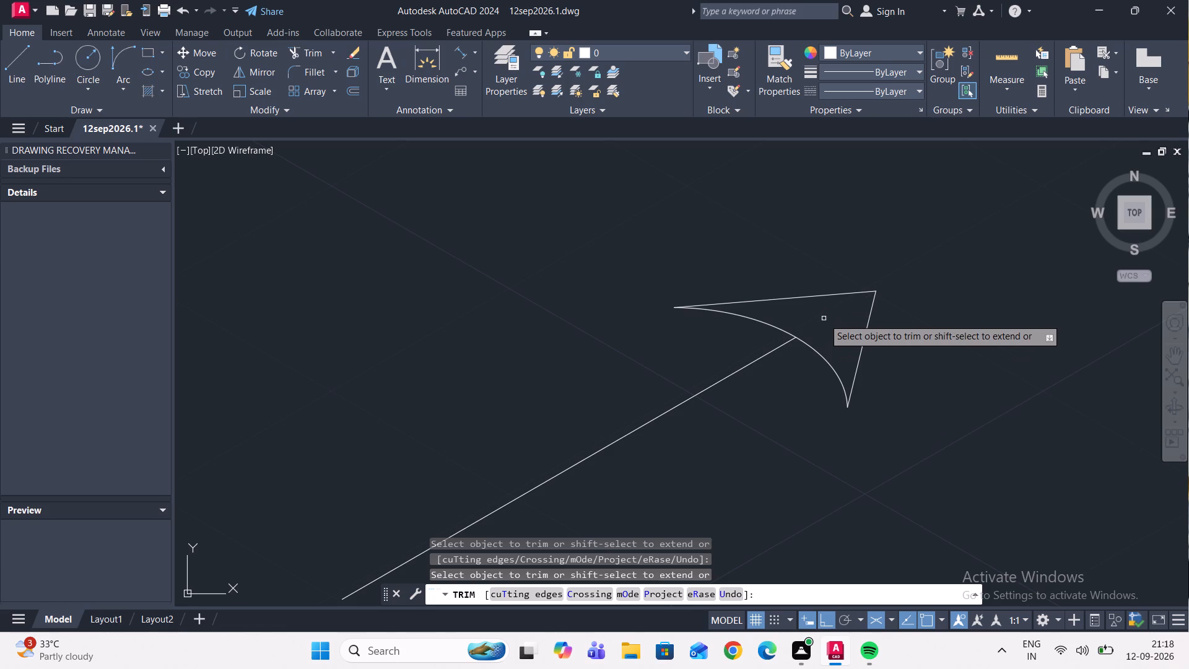
{"action": "key", "text": "Escape"}
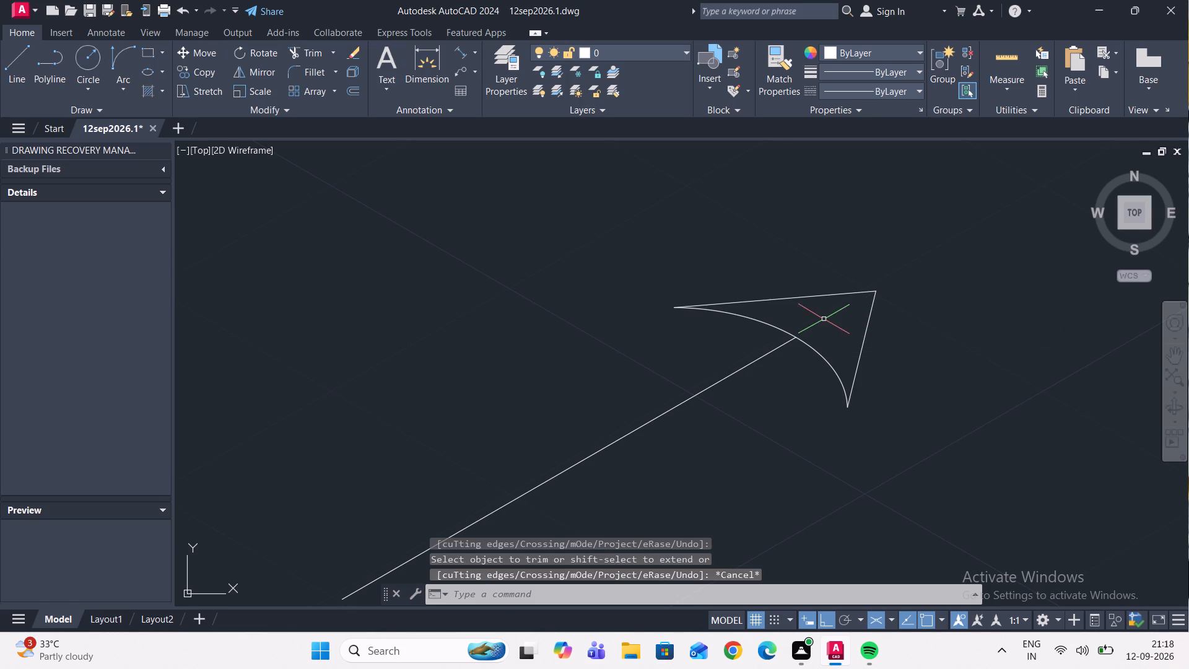
Copy the arrow's shaft line 0.2 to each side of itself along the isometric axis, using its end at the curved base as base point.
{"action": "scroll", "coordinate": [777, 297], "scroll_direction": "down", "scroll_amount": 3}
{"action": "scroll", "coordinate": [782, 328], "scroll_direction": "up", "scroll_amount": 2}
{"action": "left_click", "coordinate": [684, 409]}
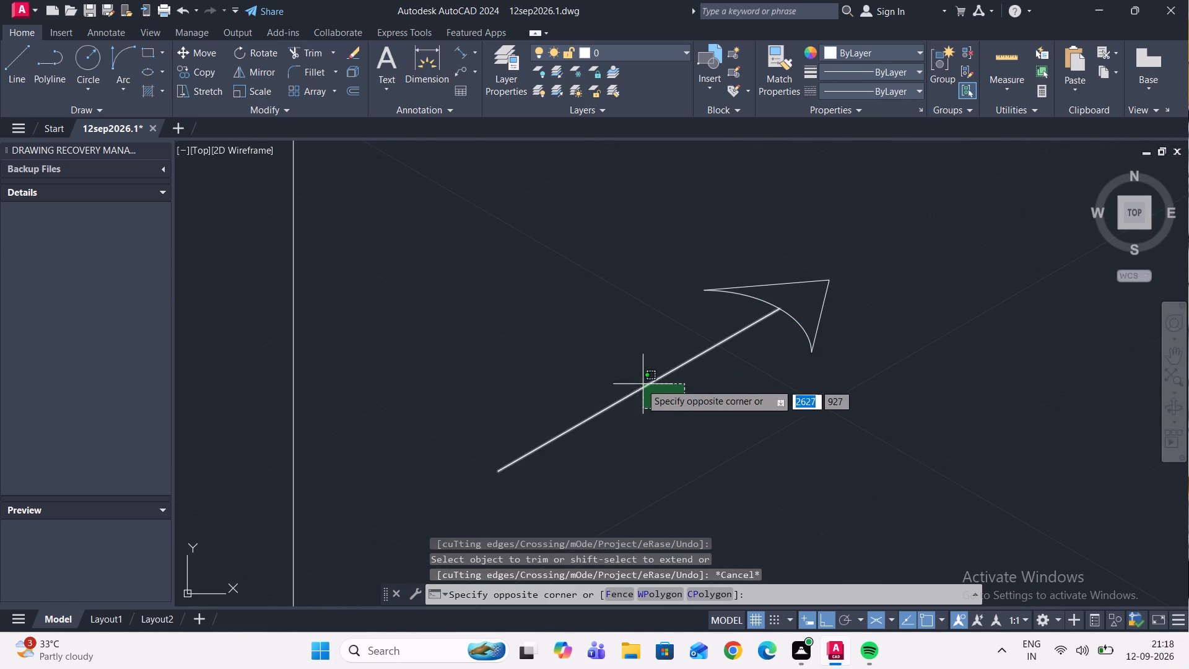
{"action": "left_click", "coordinate": [630, 382]}
{"action": "left_click", "coordinate": [193, 72]}
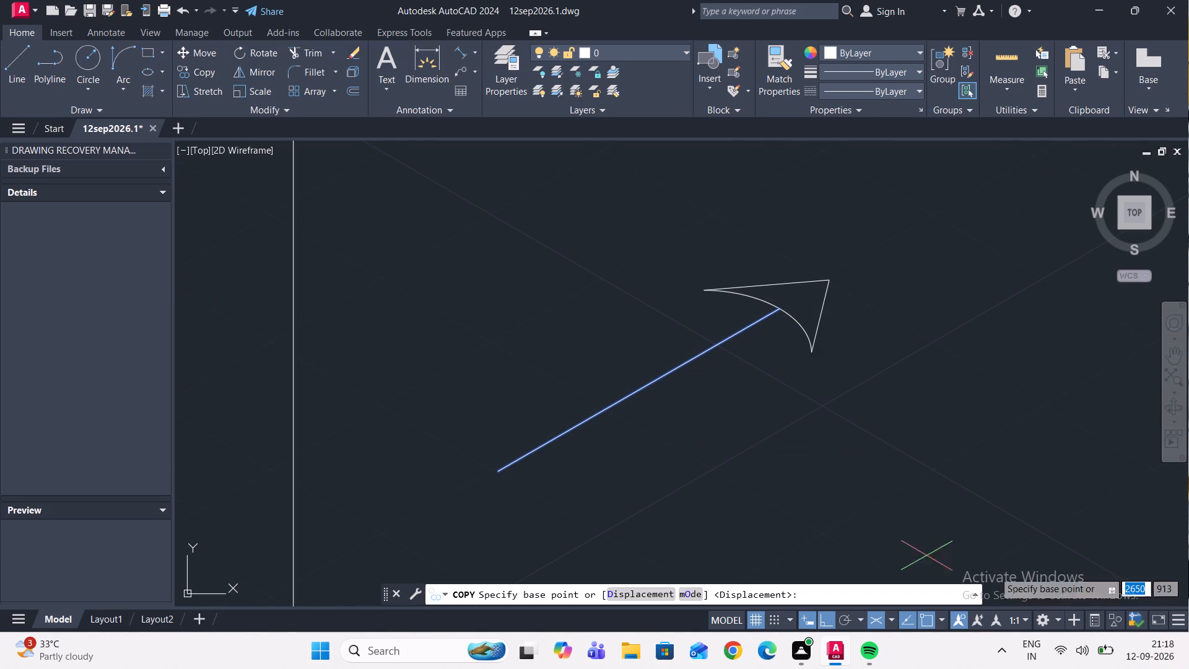
{"action": "scroll", "coordinate": [768, 306], "scroll_direction": "up", "scroll_amount": 2}
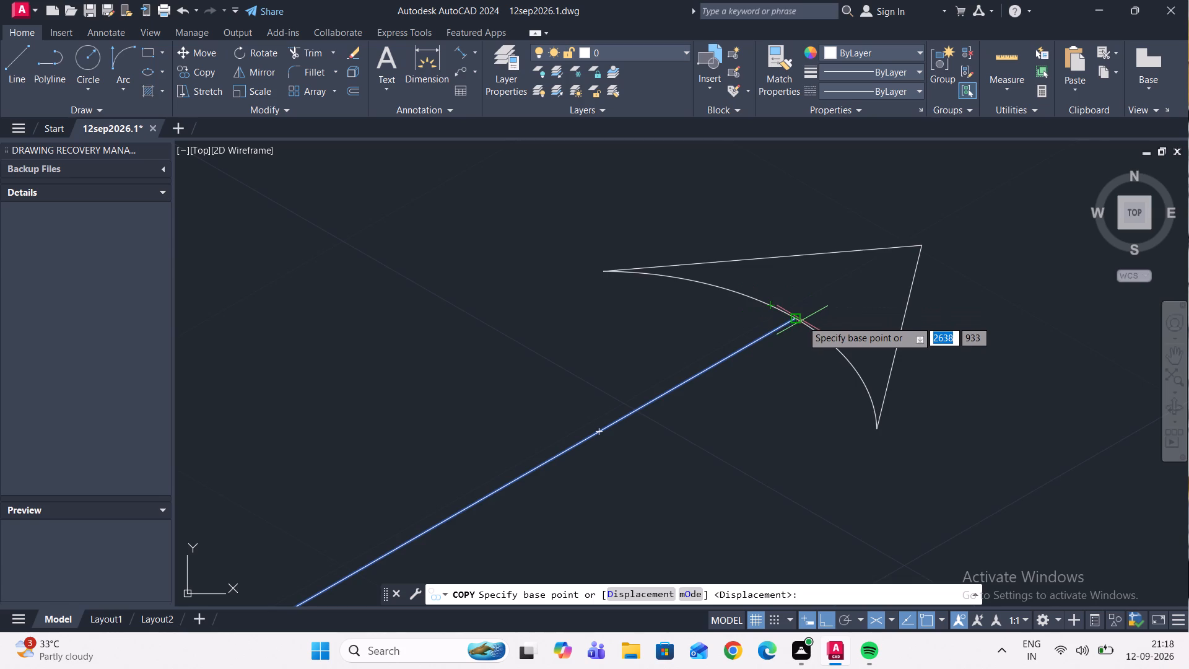
{"action": "scroll", "coordinate": [802, 320], "scroll_direction": "up", "scroll_amount": 3}
{"action": "left_click", "coordinate": [767, 311]}
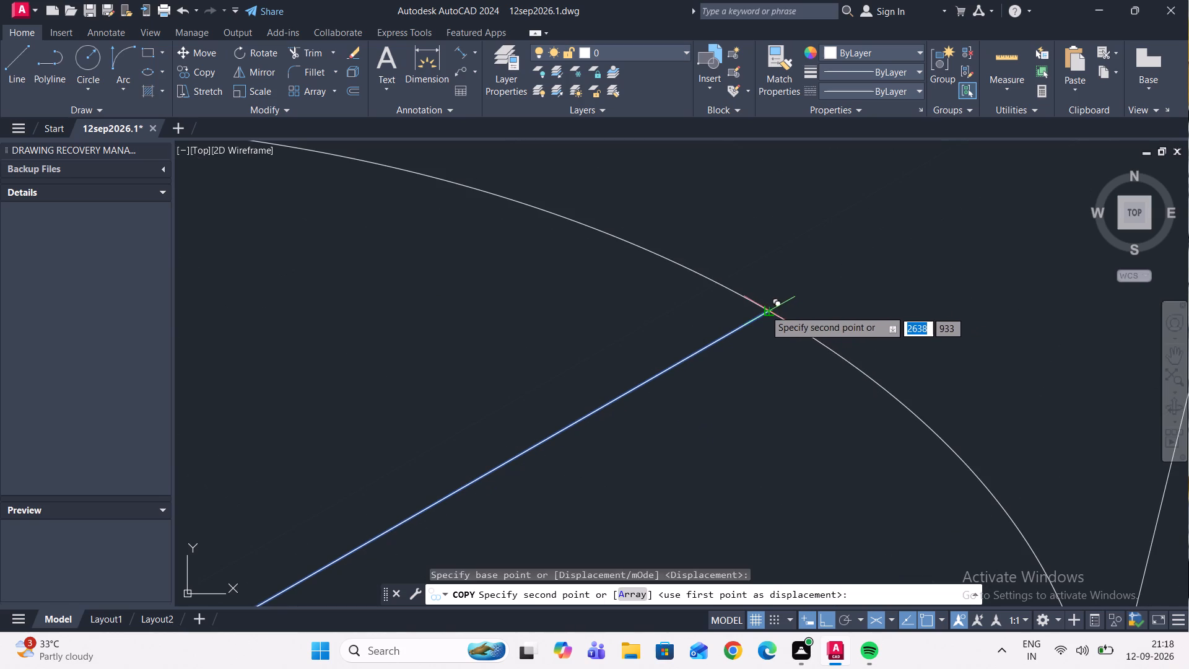
{"action": "key", "text": "0"}
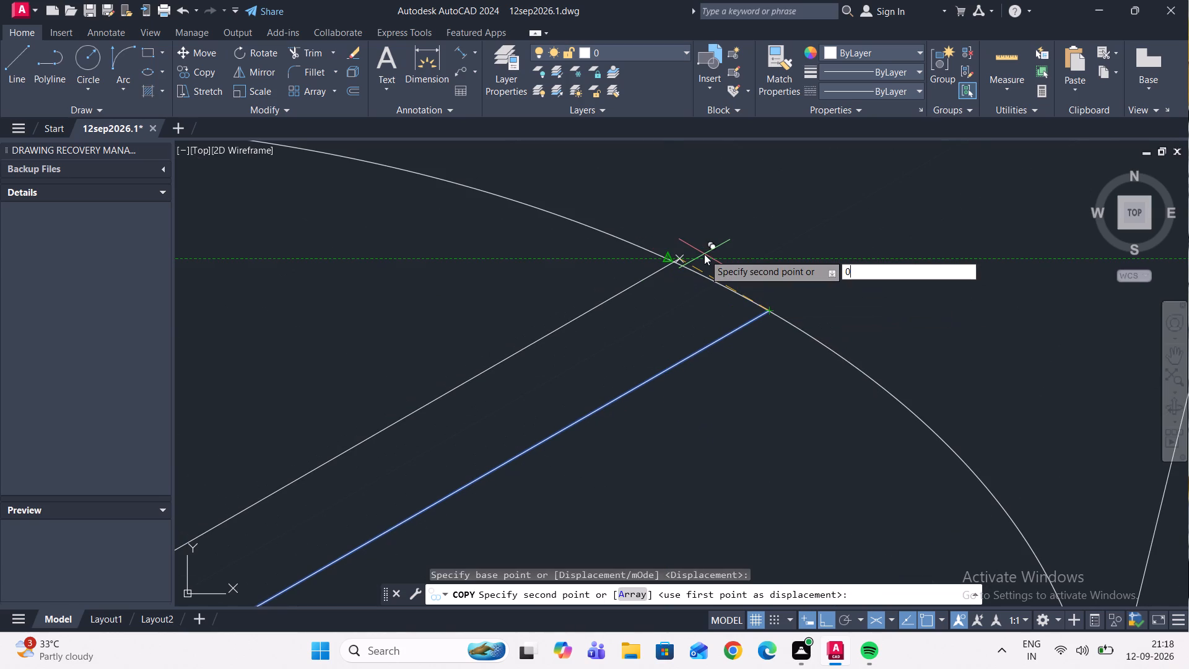
{"action": "key", "text": "period"}
{"action": "key", "text": "2"}
{"action": "key", "text": "Return"}
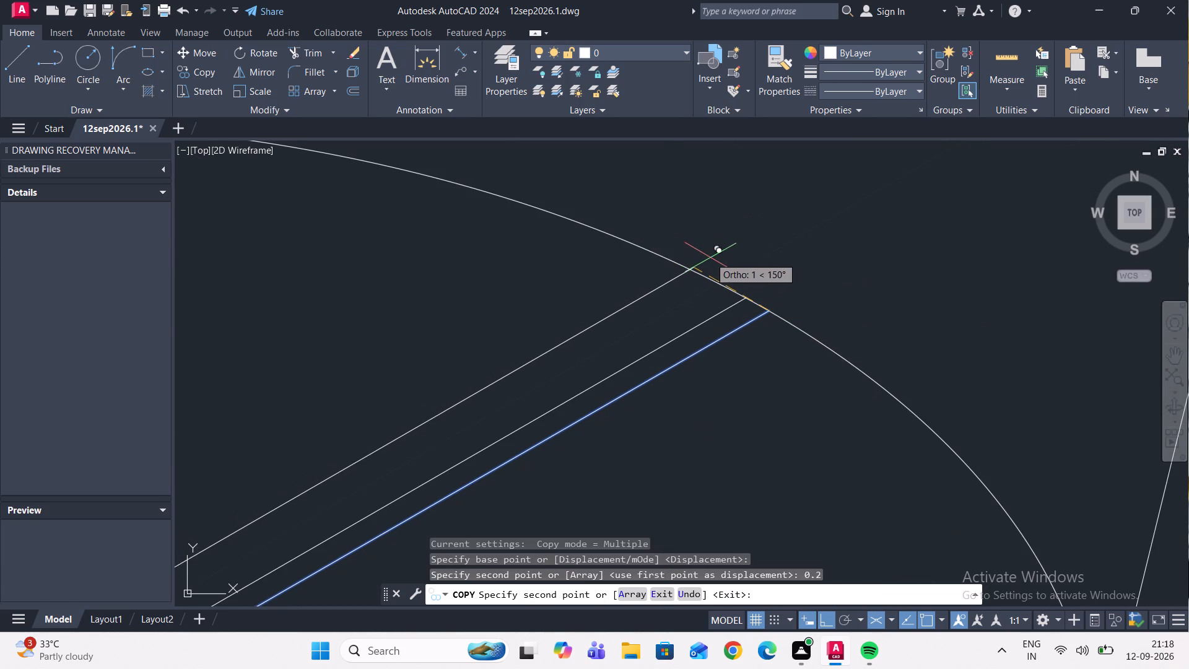
{"action": "key", "text": "0"}
{"action": "type", "text": ".2"}
{"action": "key", "text": "Return"}
{"action": "key", "text": "Escape"}
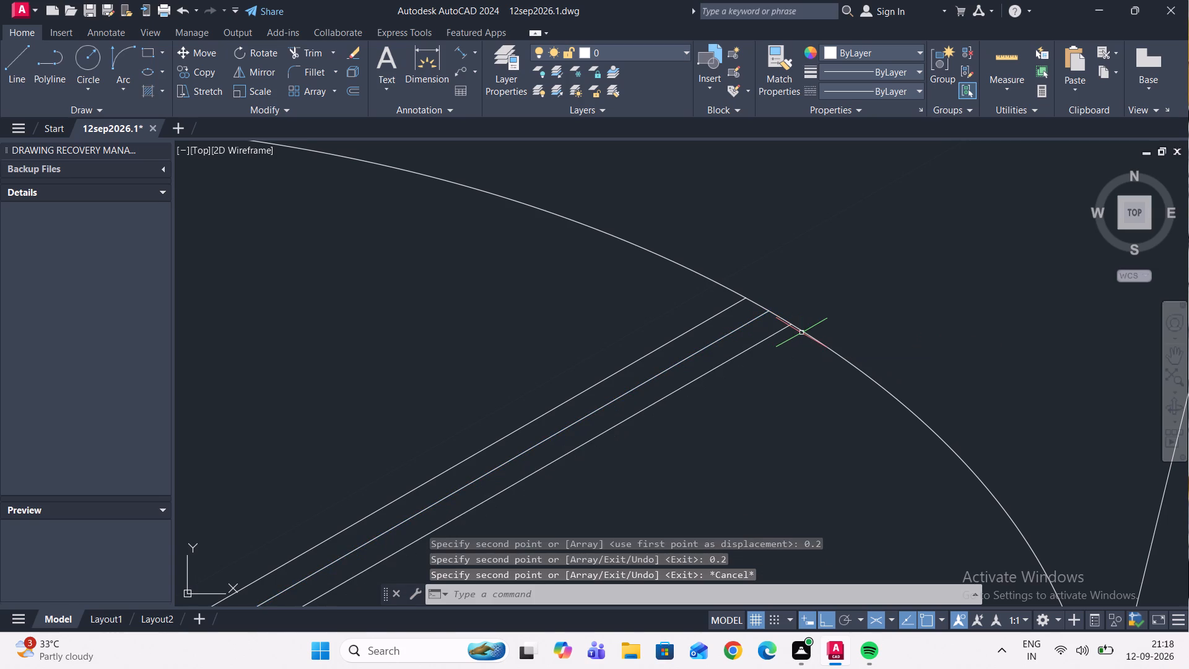
Delete the original middle shaft line between the two offset copies.
{"action": "scroll", "coordinate": [801, 332], "scroll_direction": "down", "scroll_amount": 4}
{"action": "scroll", "coordinate": [782, 318], "scroll_direction": "up", "scroll_amount": 2}
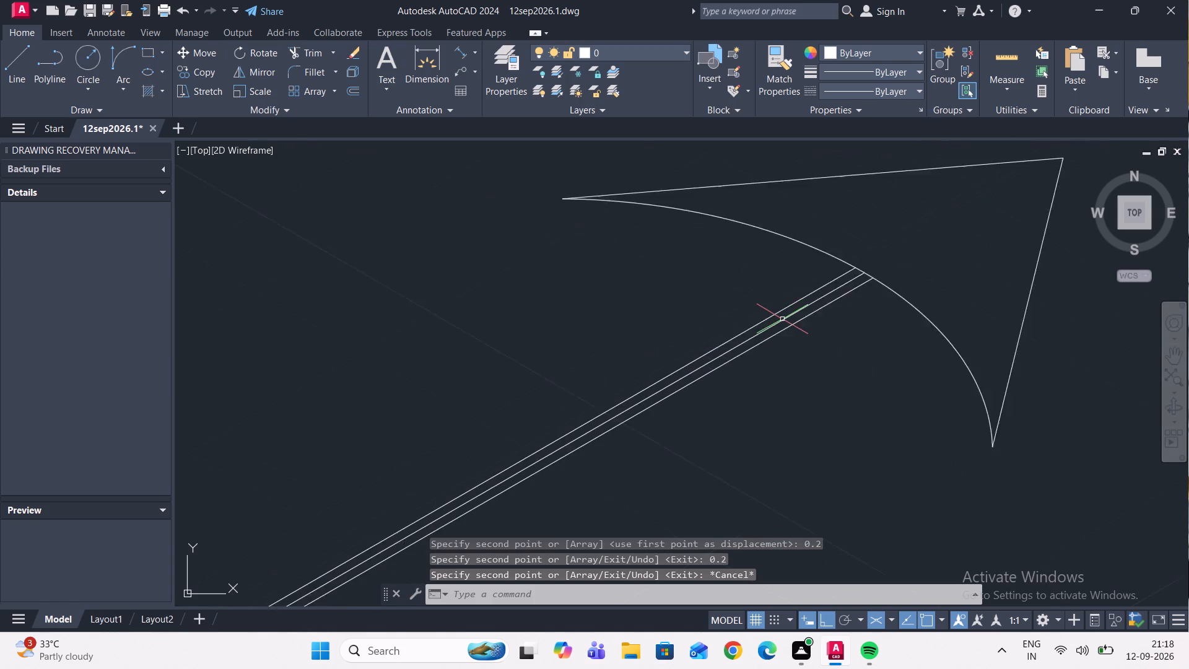
{"action": "scroll", "coordinate": [783, 319], "scroll_direction": "up", "scroll_amount": 1}
{"action": "left_click", "coordinate": [784, 319]}
{"action": "key", "text": "Delete"}
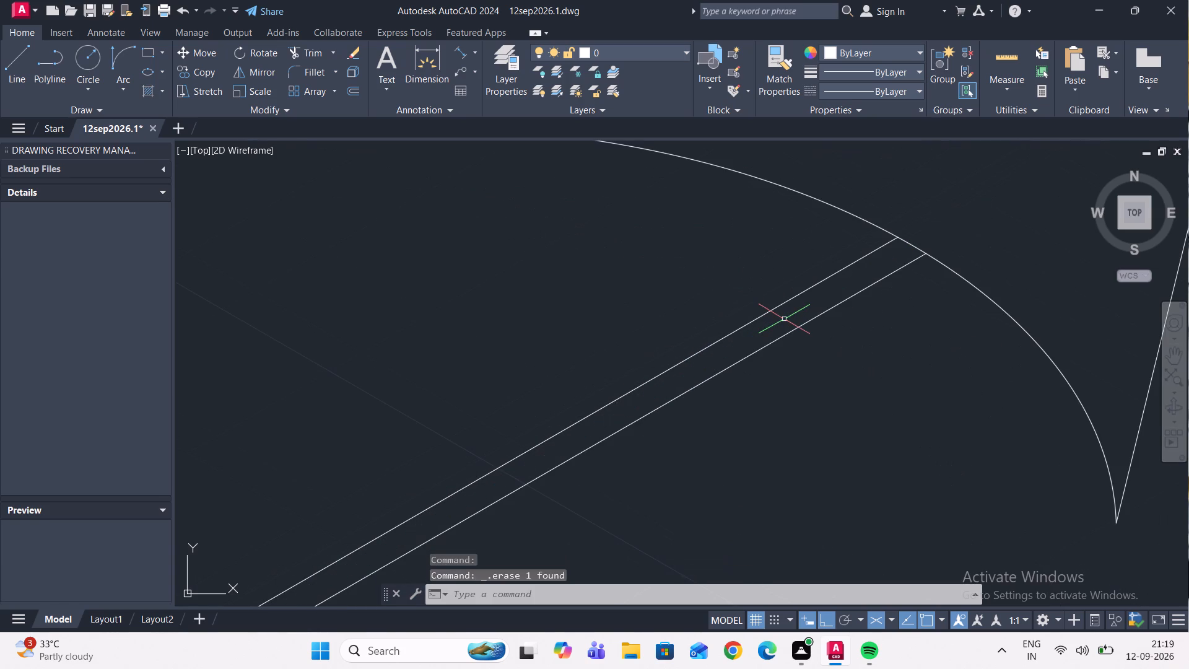
Draw a line joining the tail ends of the two shaft lines to close the shaft.
{"action": "scroll", "coordinate": [804, 321], "scroll_direction": "down", "scroll_amount": 5}
{"action": "scroll", "coordinate": [497, 442], "scroll_direction": "up", "scroll_amount": 1}
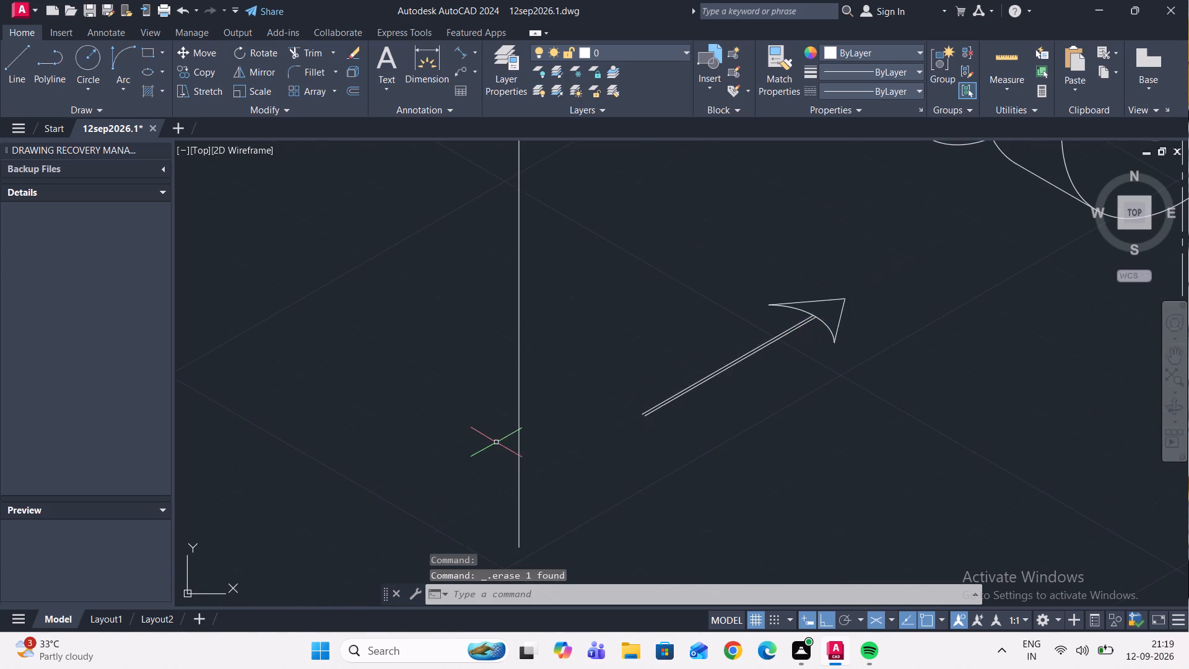
{"action": "scroll", "coordinate": [497, 442], "scroll_direction": "up", "scroll_amount": 2}
{"action": "scroll", "coordinate": [892, 423], "scroll_direction": "down", "scroll_amount": 3}
{"action": "scroll", "coordinate": [1023, 398], "scroll_direction": "down", "scroll_amount": 4}
{"action": "scroll", "coordinate": [1052, 417], "scroll_direction": "up", "scroll_amount": 2}
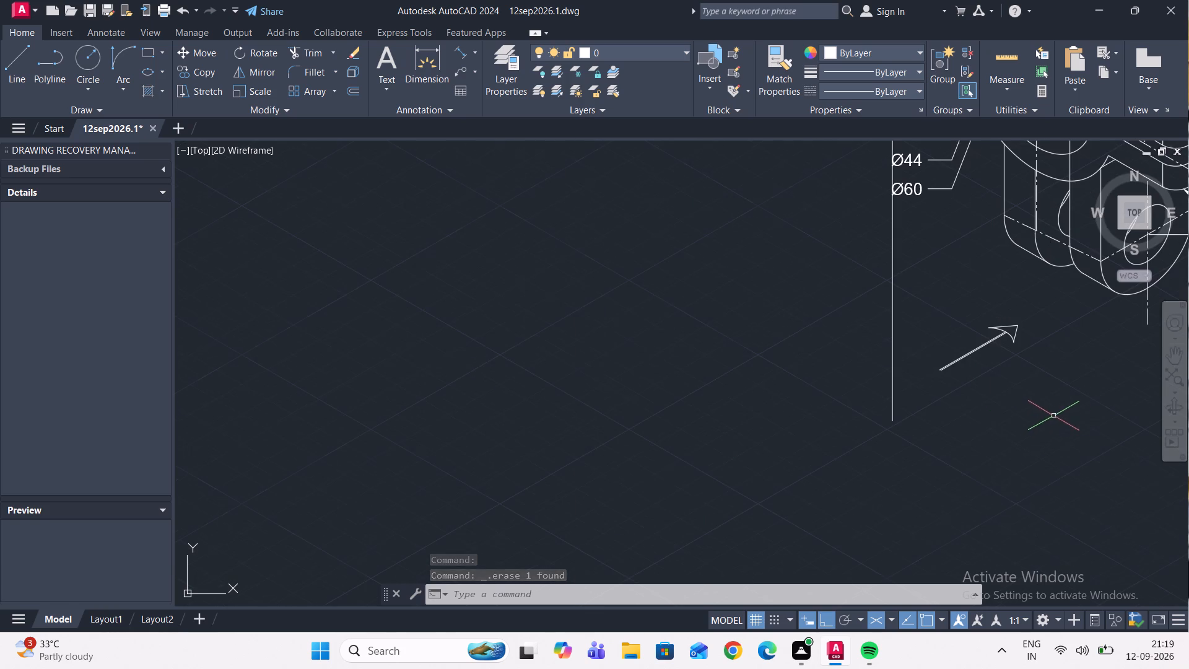
{"action": "left_click", "coordinate": [19, 63]}
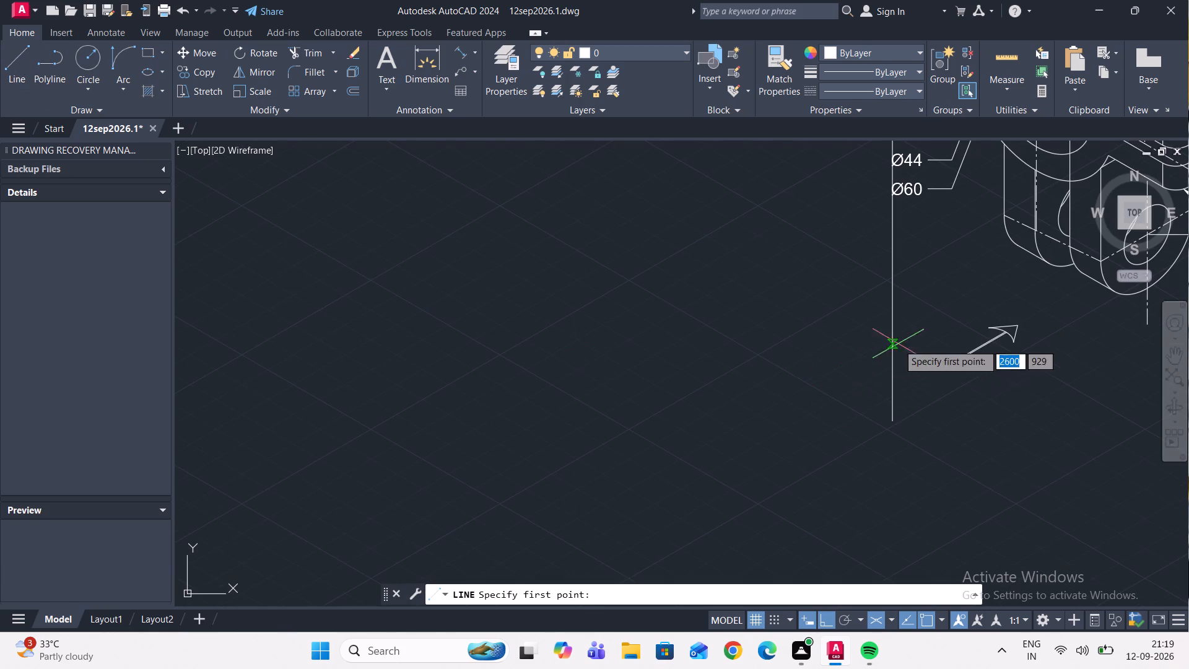
{"action": "scroll", "coordinate": [978, 369], "scroll_direction": "up", "scroll_amount": 3}
{"action": "scroll", "coordinate": [828, 364], "scroll_direction": "up", "scroll_amount": 2}
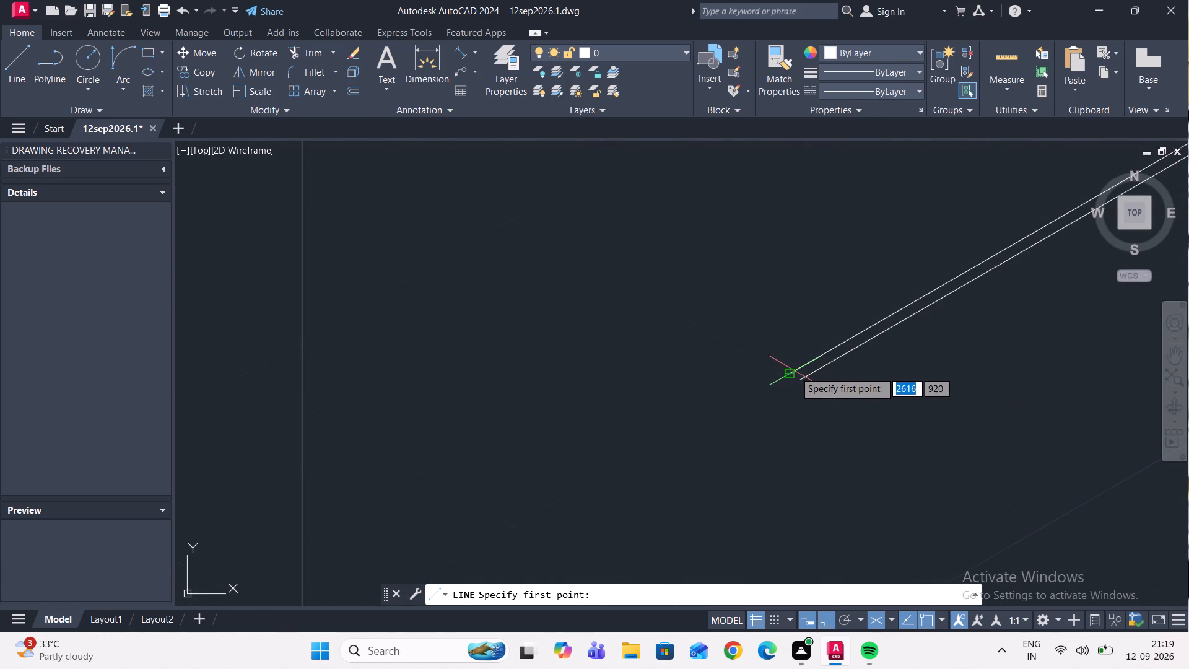
{"action": "left_click", "coordinate": [792, 375]}
{"action": "scroll", "coordinate": [803, 383], "scroll_direction": "up", "scroll_amount": 4}
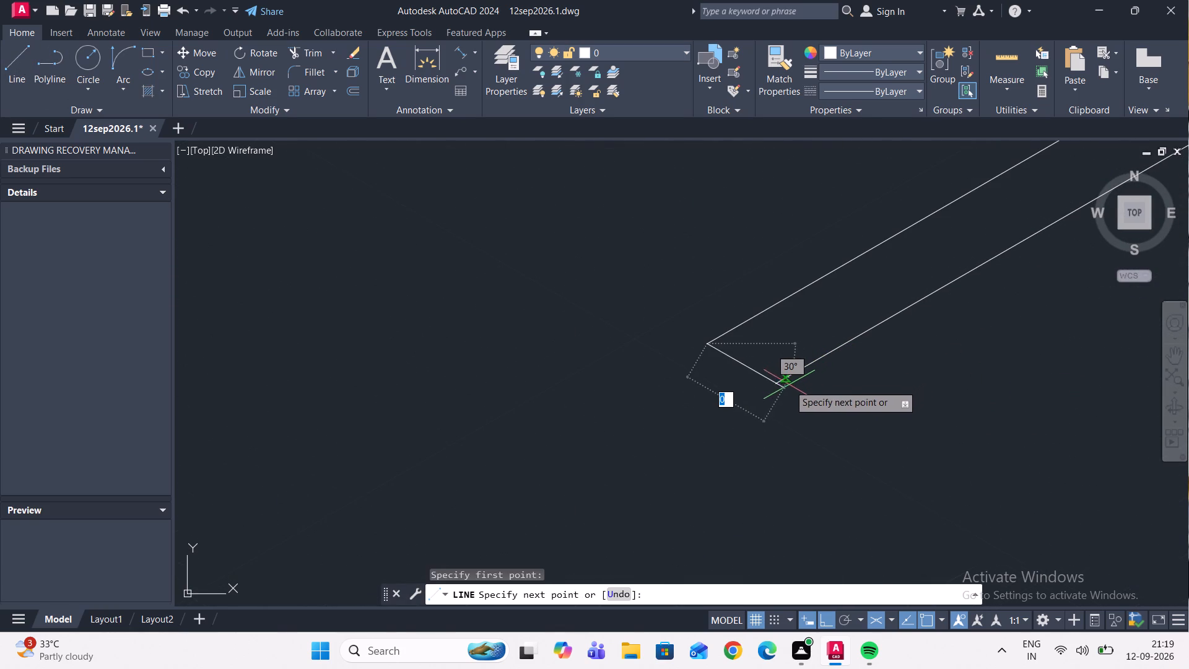
{"action": "left_click", "coordinate": [773, 383]}
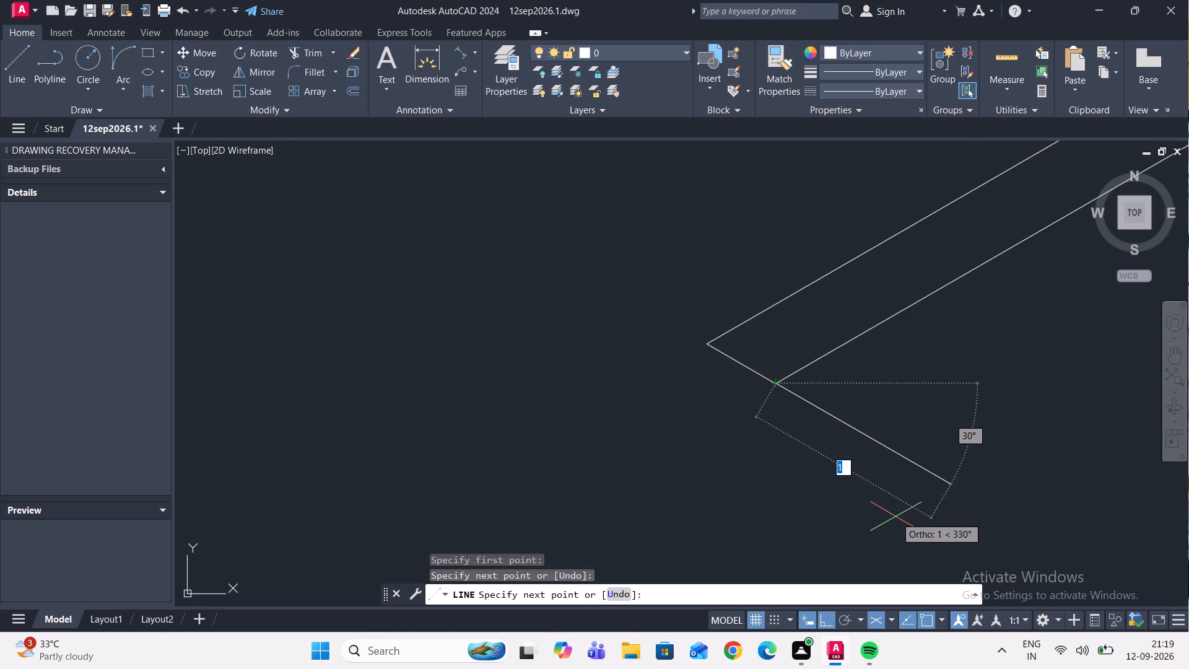
{"action": "key", "text": "Escape"}
{"action": "scroll", "coordinate": [642, 323], "scroll_direction": "down", "scroll_amount": 1}
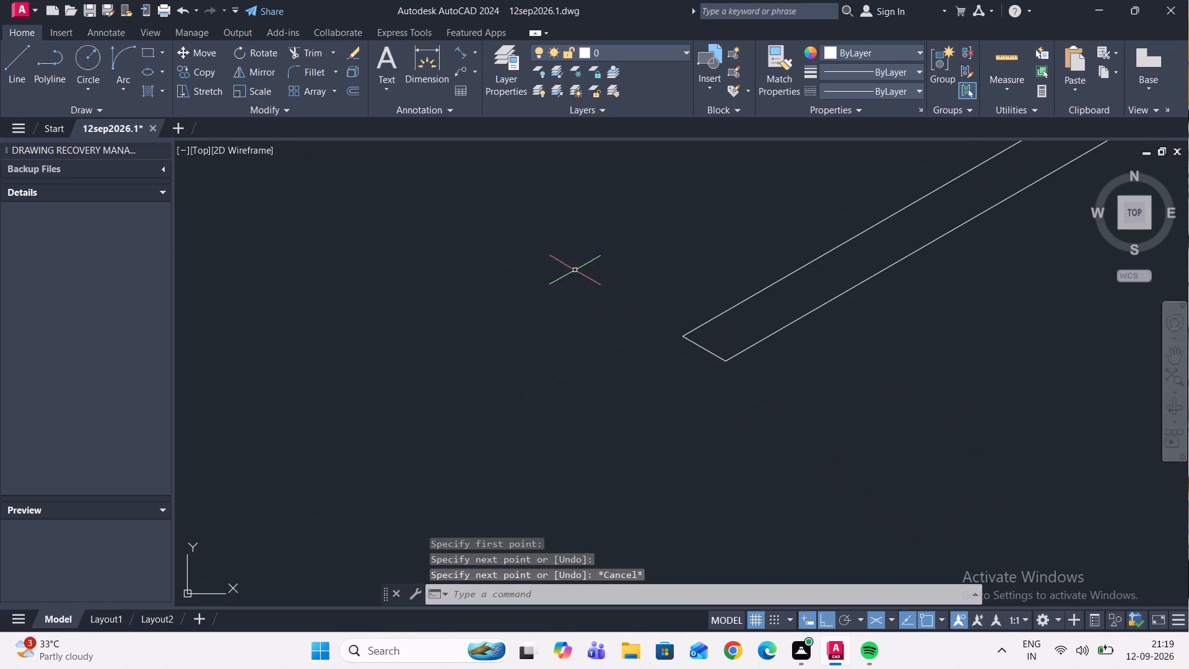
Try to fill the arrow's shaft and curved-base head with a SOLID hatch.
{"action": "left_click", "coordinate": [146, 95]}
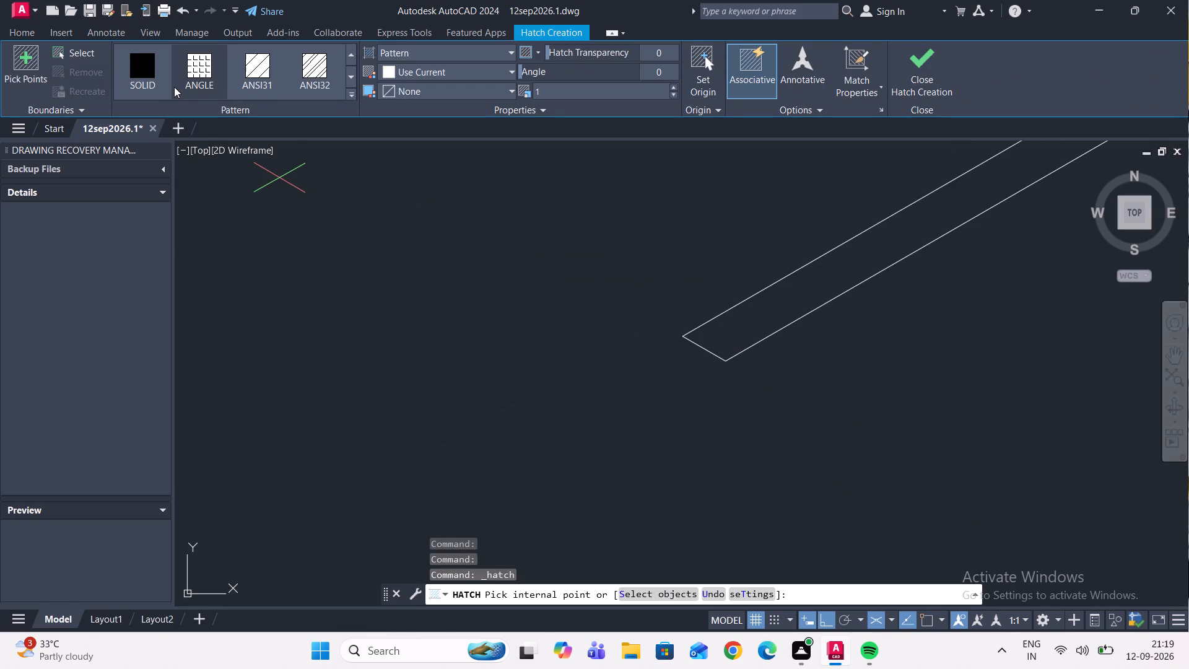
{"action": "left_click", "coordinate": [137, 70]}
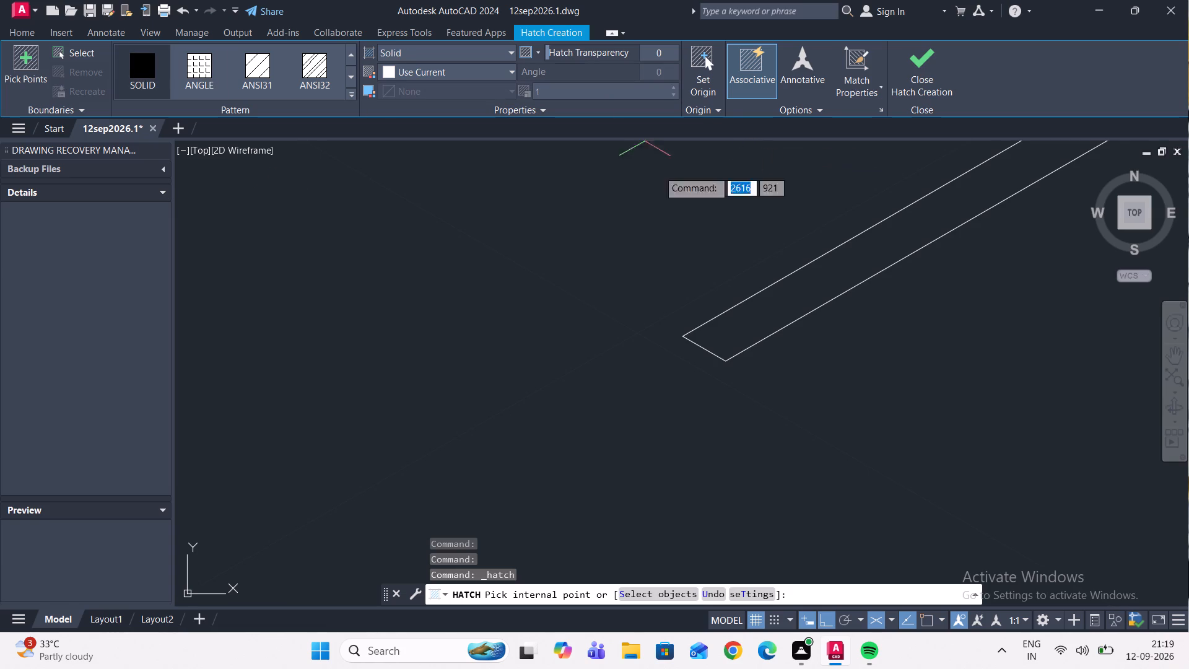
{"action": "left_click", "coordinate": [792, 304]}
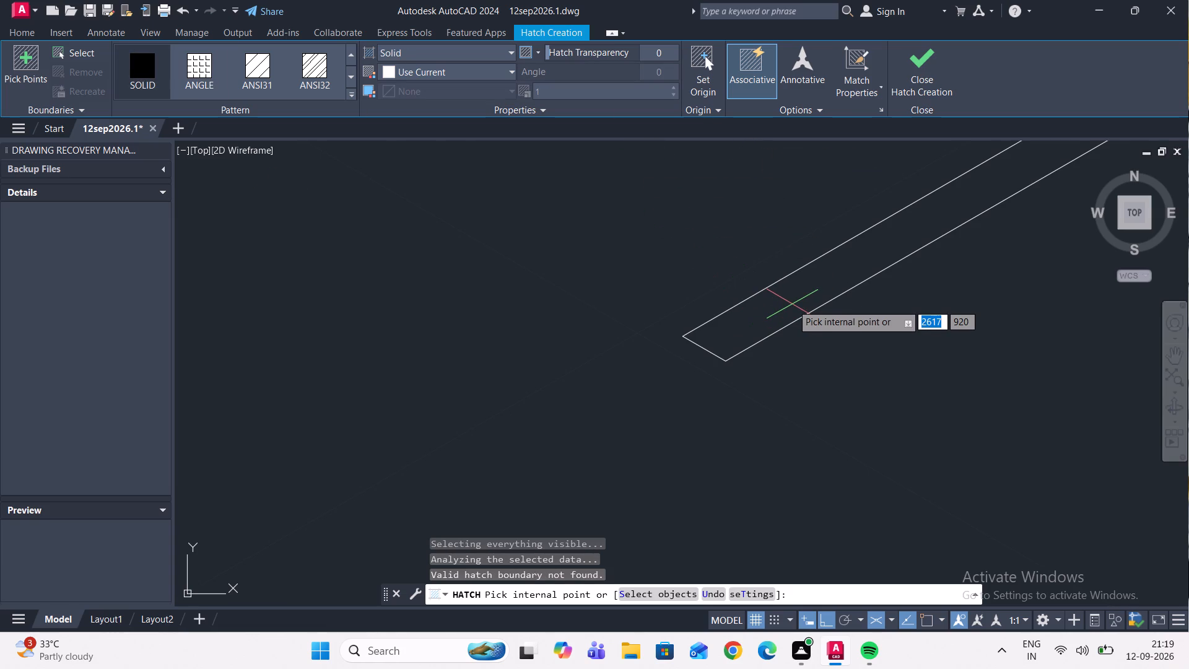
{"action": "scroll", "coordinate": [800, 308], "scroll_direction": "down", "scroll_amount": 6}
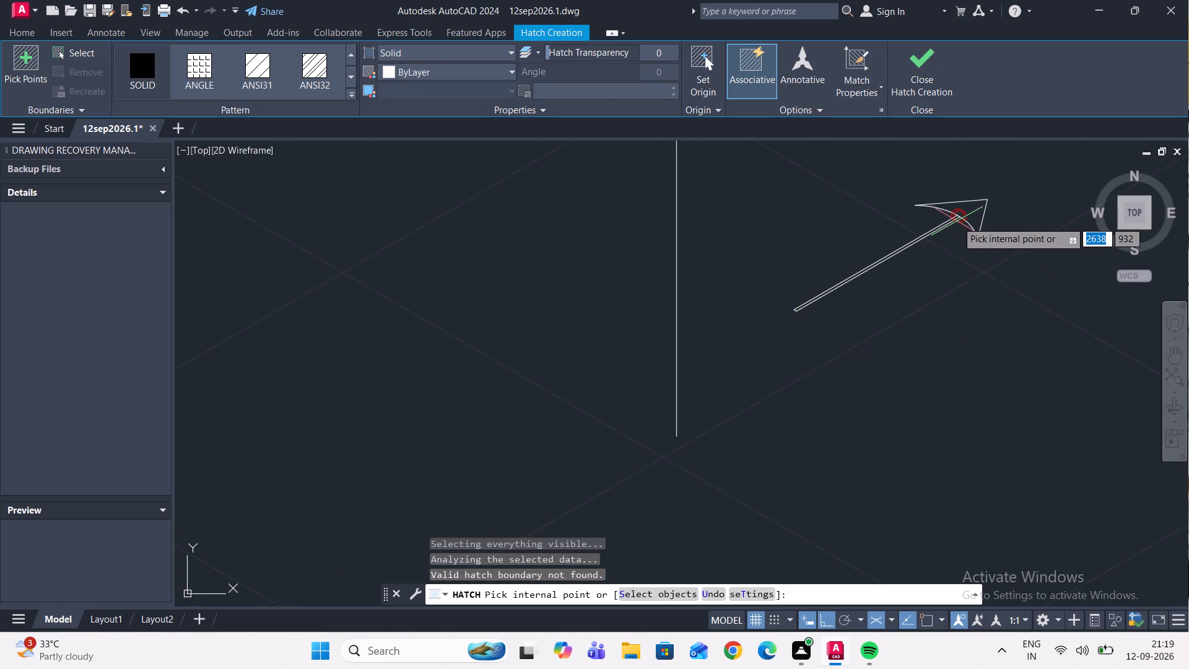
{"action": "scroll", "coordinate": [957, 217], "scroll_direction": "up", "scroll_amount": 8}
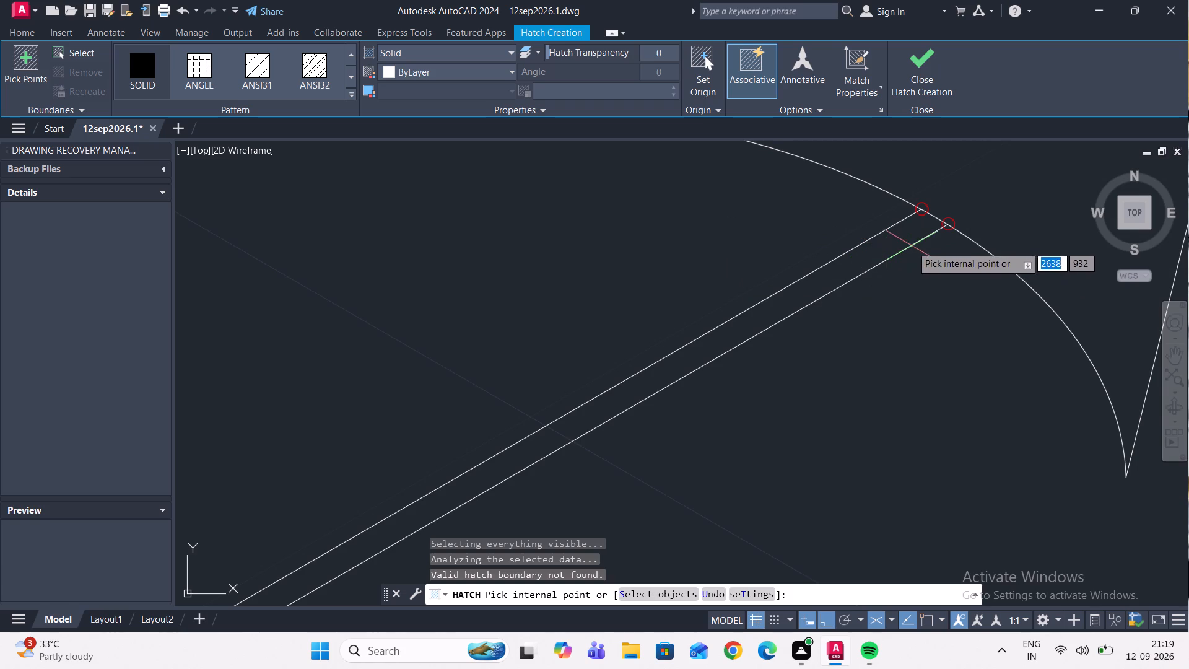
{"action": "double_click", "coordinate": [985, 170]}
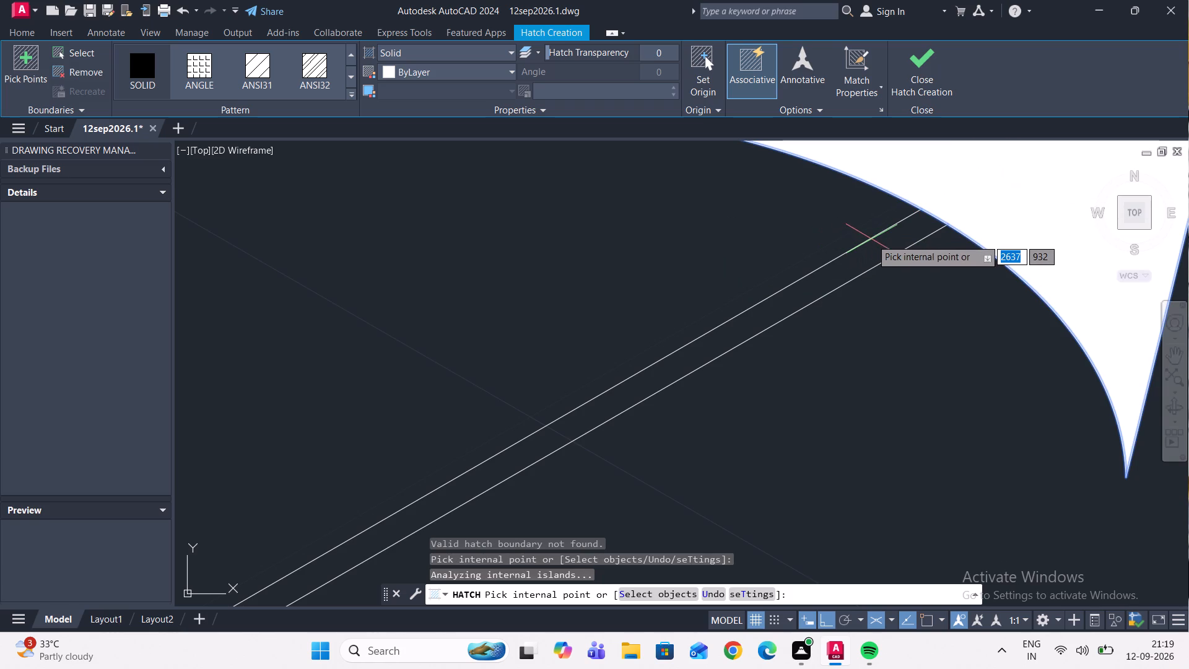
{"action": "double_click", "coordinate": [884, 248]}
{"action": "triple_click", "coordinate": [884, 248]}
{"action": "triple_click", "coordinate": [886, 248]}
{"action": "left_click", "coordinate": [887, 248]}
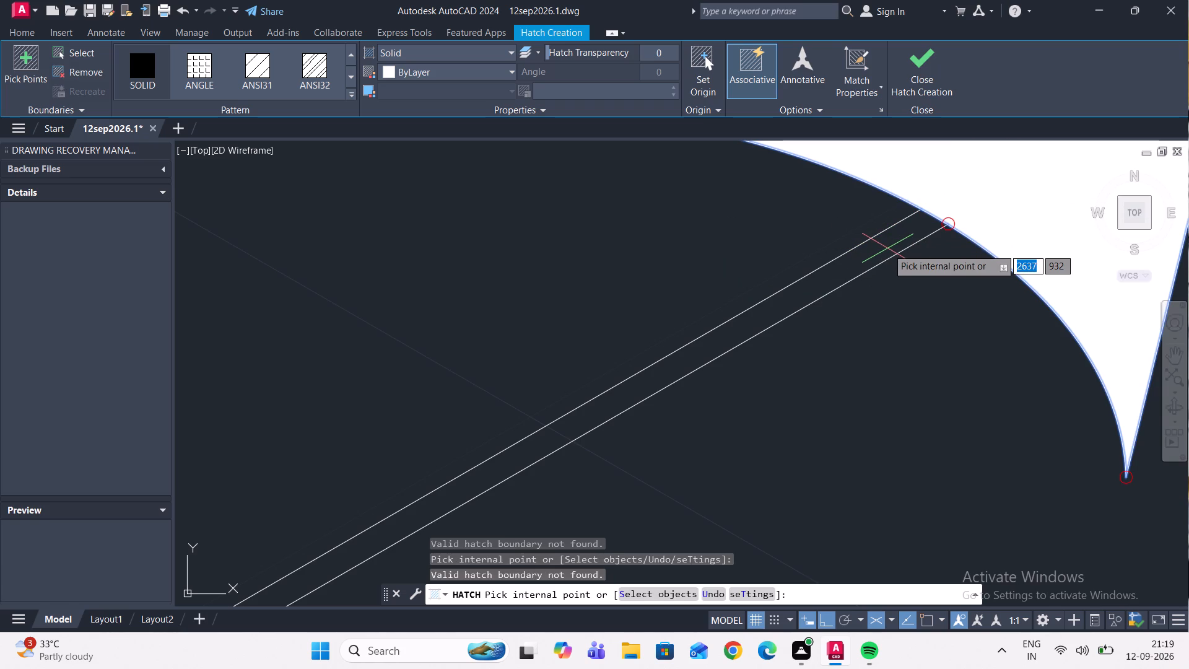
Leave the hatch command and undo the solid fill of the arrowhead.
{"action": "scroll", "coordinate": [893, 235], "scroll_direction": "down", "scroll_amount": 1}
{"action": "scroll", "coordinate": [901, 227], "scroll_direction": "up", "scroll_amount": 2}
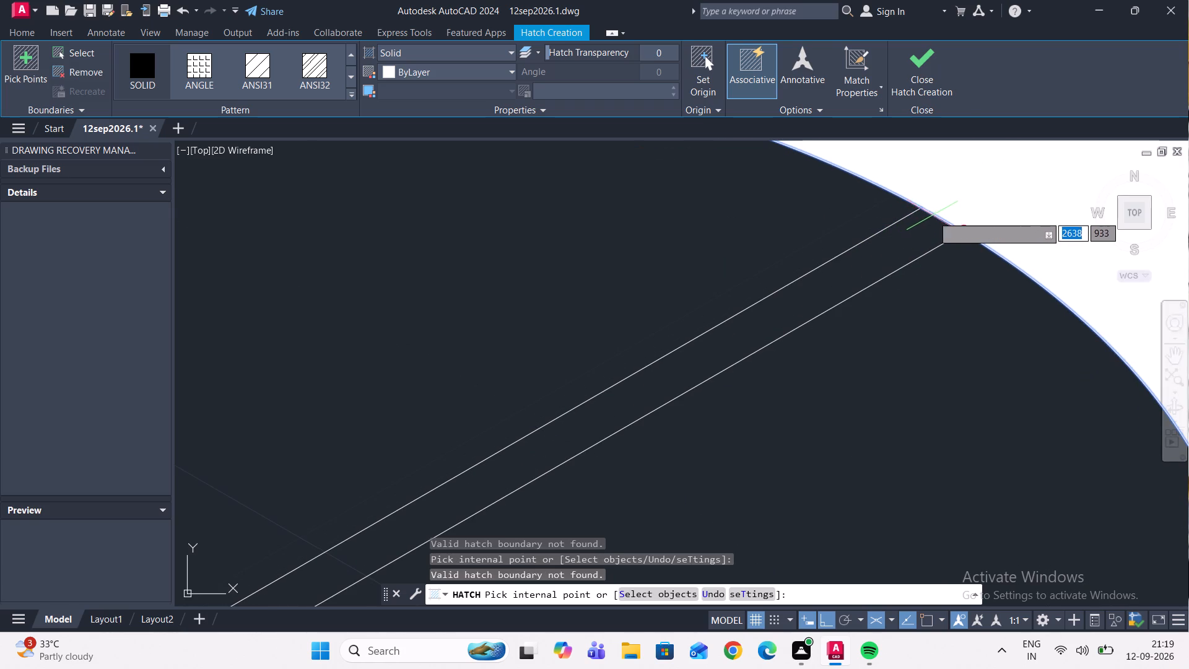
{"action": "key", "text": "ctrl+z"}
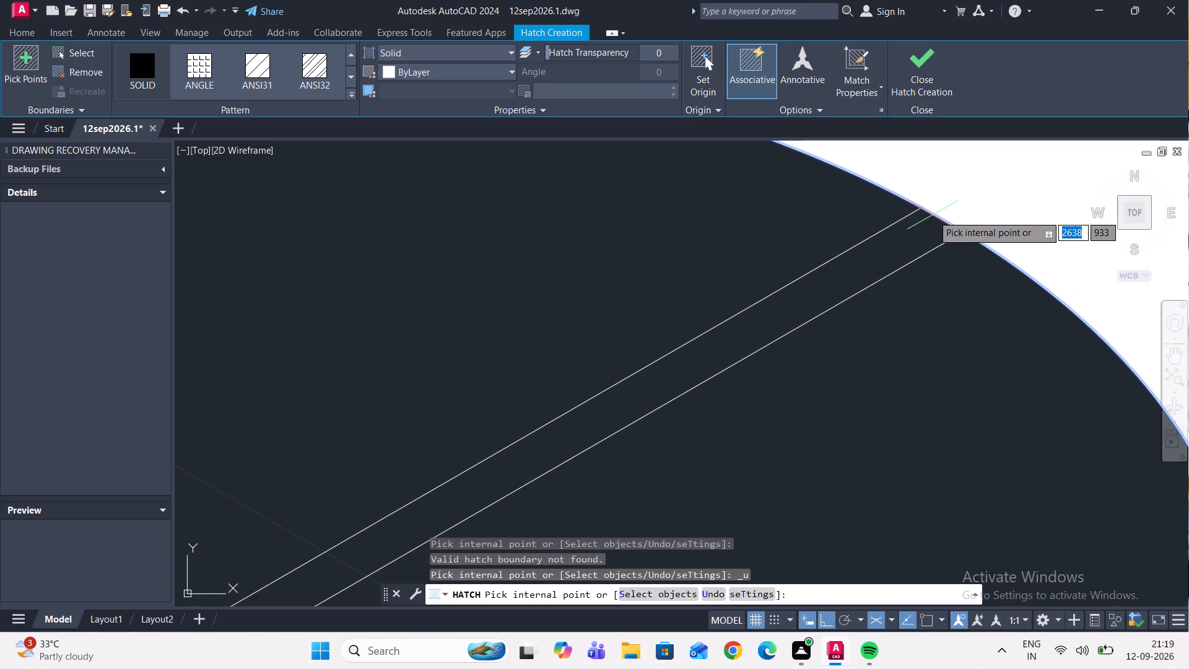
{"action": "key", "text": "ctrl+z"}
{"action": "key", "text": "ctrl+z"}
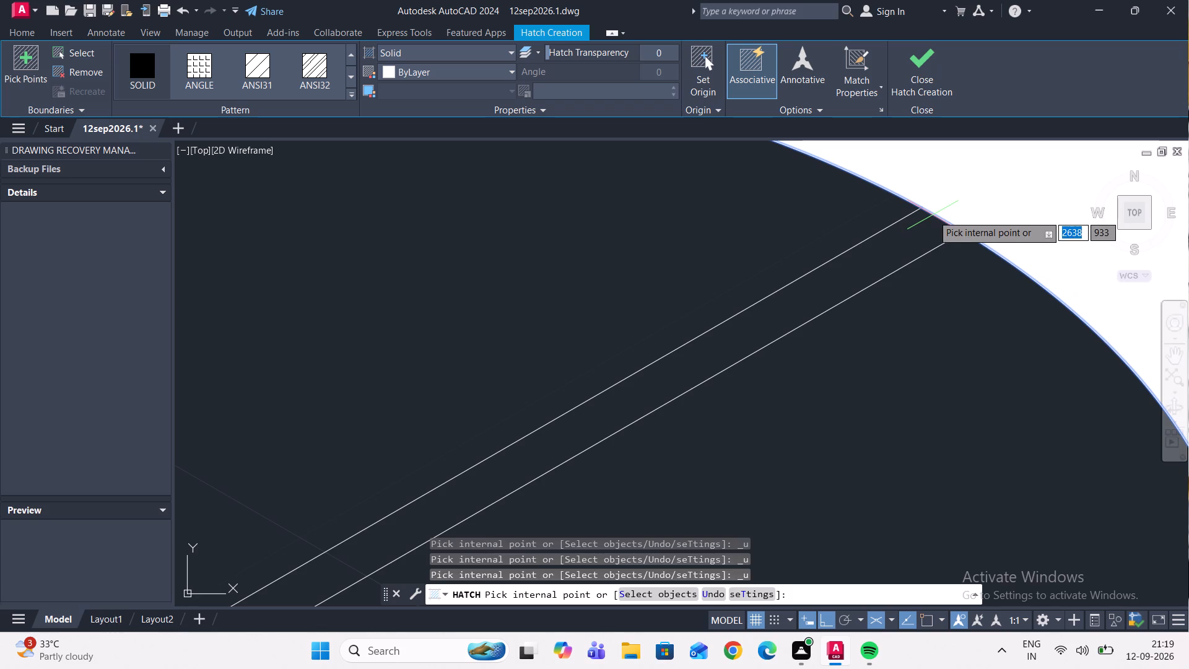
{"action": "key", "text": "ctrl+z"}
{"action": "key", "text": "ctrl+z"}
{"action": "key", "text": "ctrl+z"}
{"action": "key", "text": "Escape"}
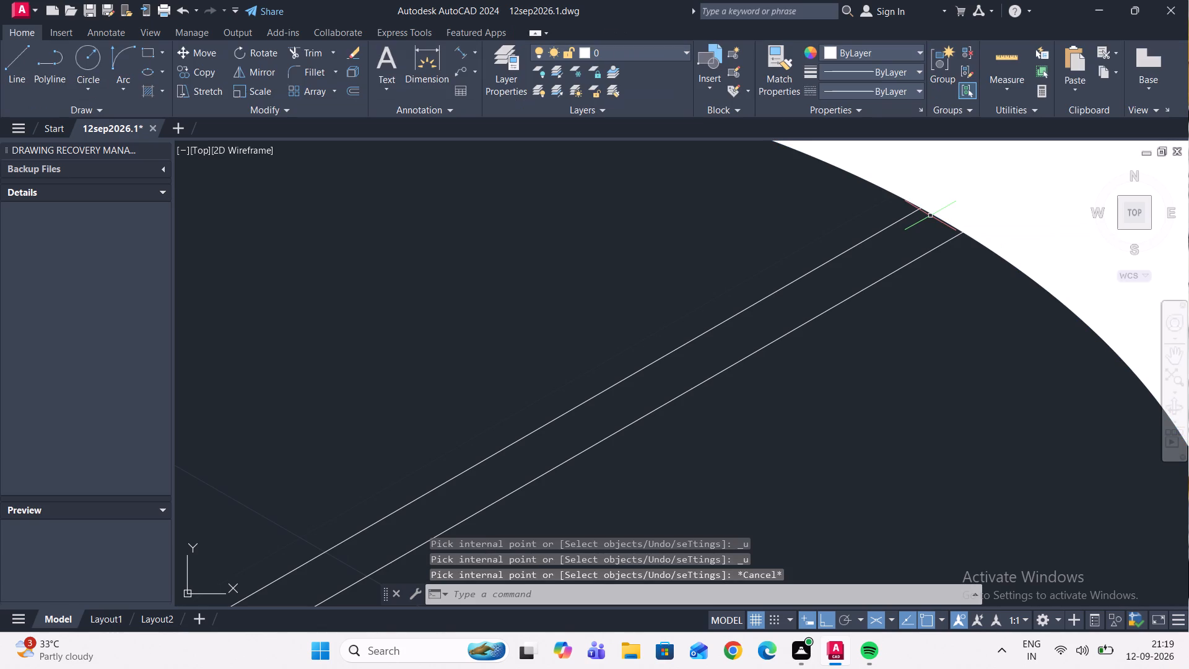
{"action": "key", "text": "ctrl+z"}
Trim the overshooting ends of both shaft lines where they cross the arrowhead's curved base.
{"action": "scroll", "coordinate": [928, 219], "scroll_direction": "down", "scroll_amount": 1}
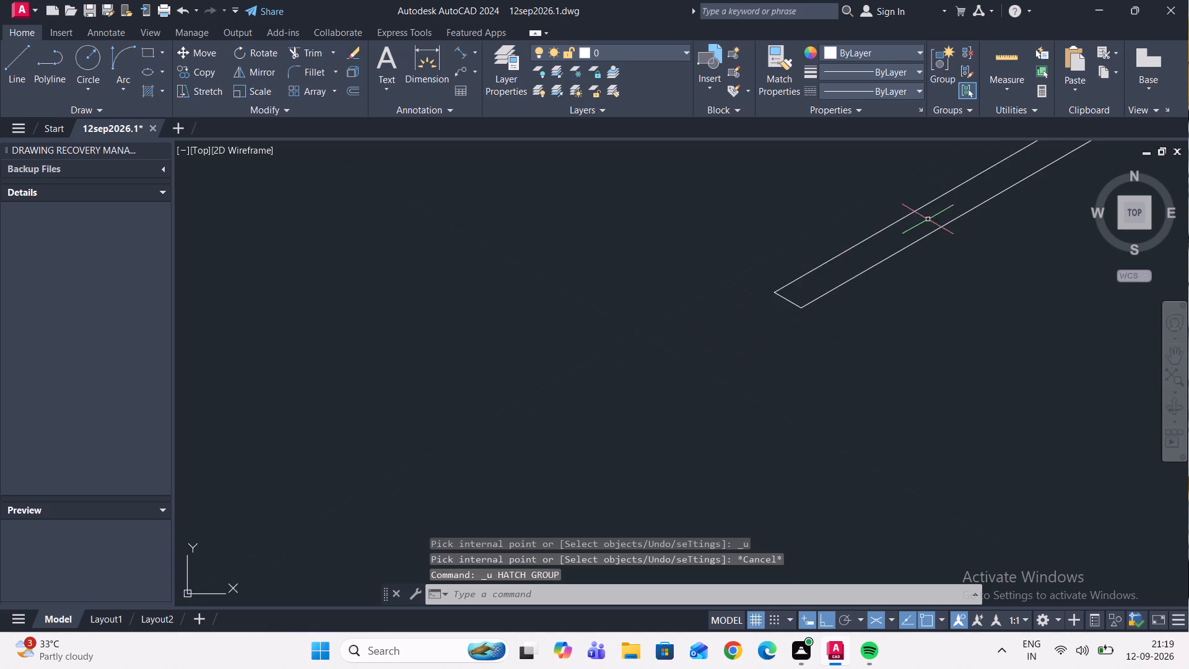
{"action": "scroll", "coordinate": [928, 219], "scroll_direction": "down", "scroll_amount": 2}
{"action": "middle_click_drag", "start_coordinate": [917, 224], "coordinate": [587, 416]}
{"action": "middle_click_drag", "start_coordinate": [837, 249], "coordinate": [467, 494]}
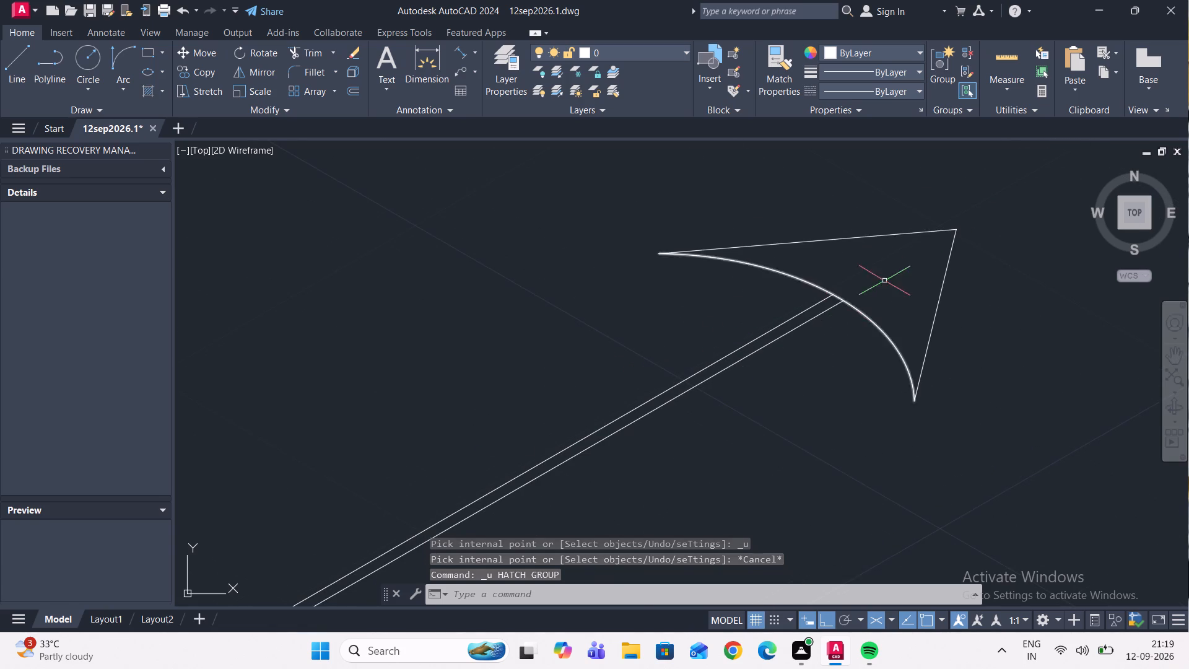
{"action": "scroll", "coordinate": [844, 312], "scroll_direction": "up", "scroll_amount": 2}
{"action": "scroll", "coordinate": [832, 243], "scroll_direction": "up", "scroll_amount": 3}
{"action": "scroll", "coordinate": [774, 392], "scroll_direction": "up", "scroll_amount": 3}
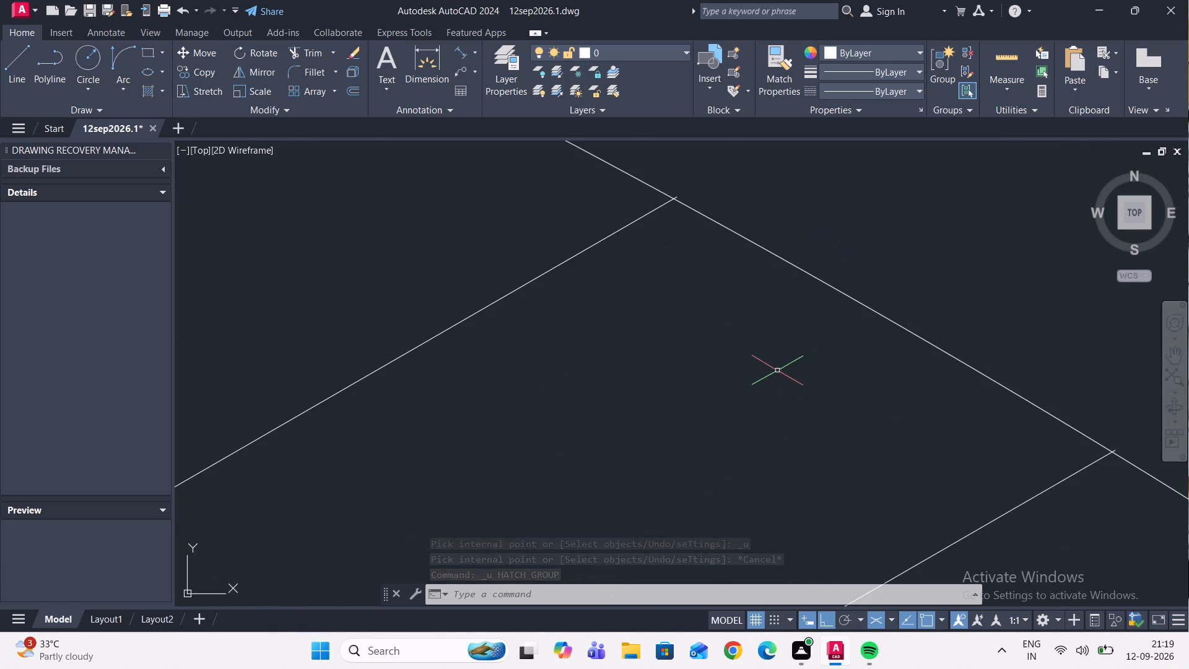
{"action": "scroll", "coordinate": [664, 161], "scroll_direction": "up", "scroll_amount": 2}
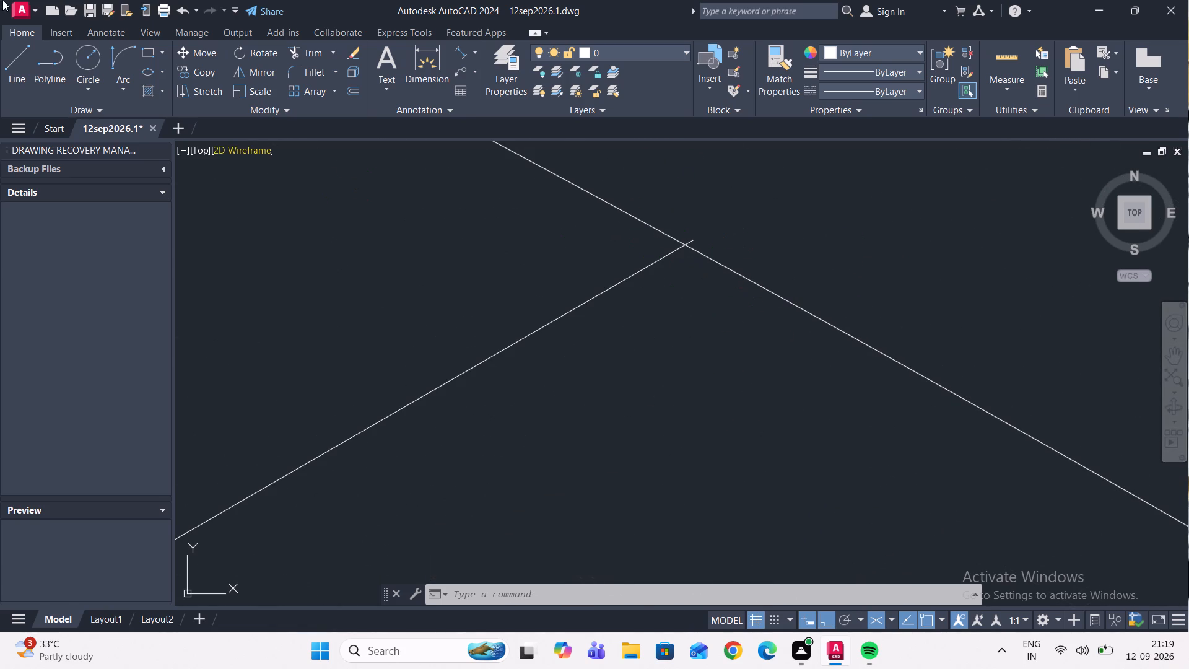
{"action": "left_click", "coordinate": [316, 52]}
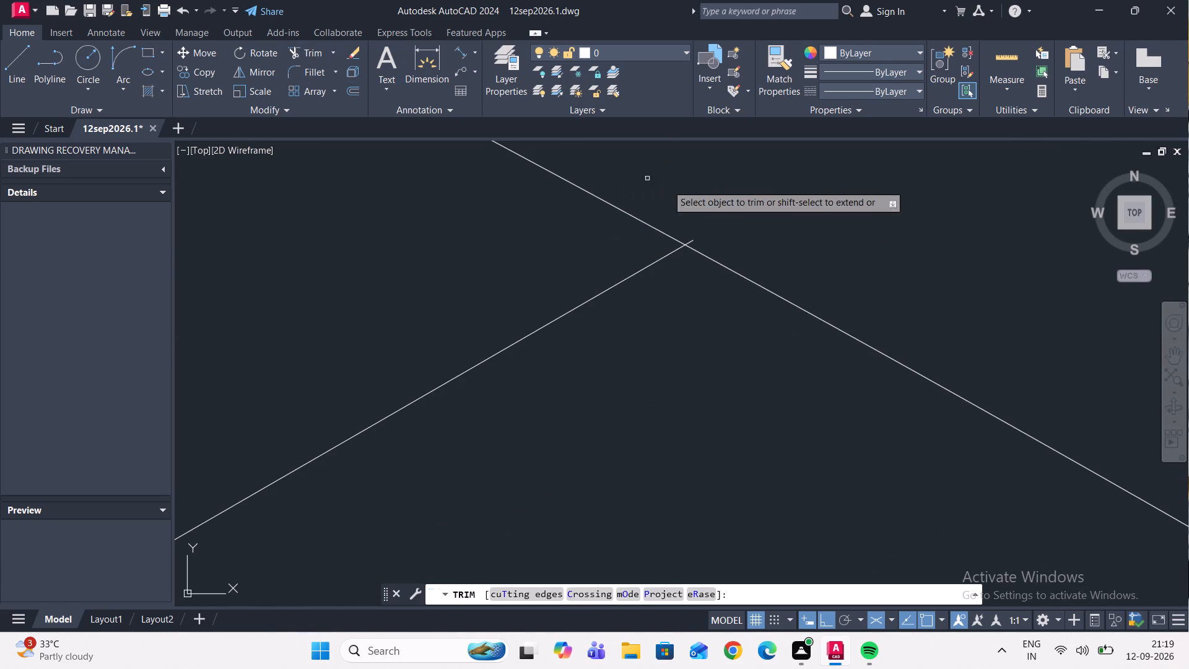
{"action": "left_click", "coordinate": [693, 240]}
{"action": "scroll", "coordinate": [711, 235], "scroll_direction": "down", "scroll_amount": 5}
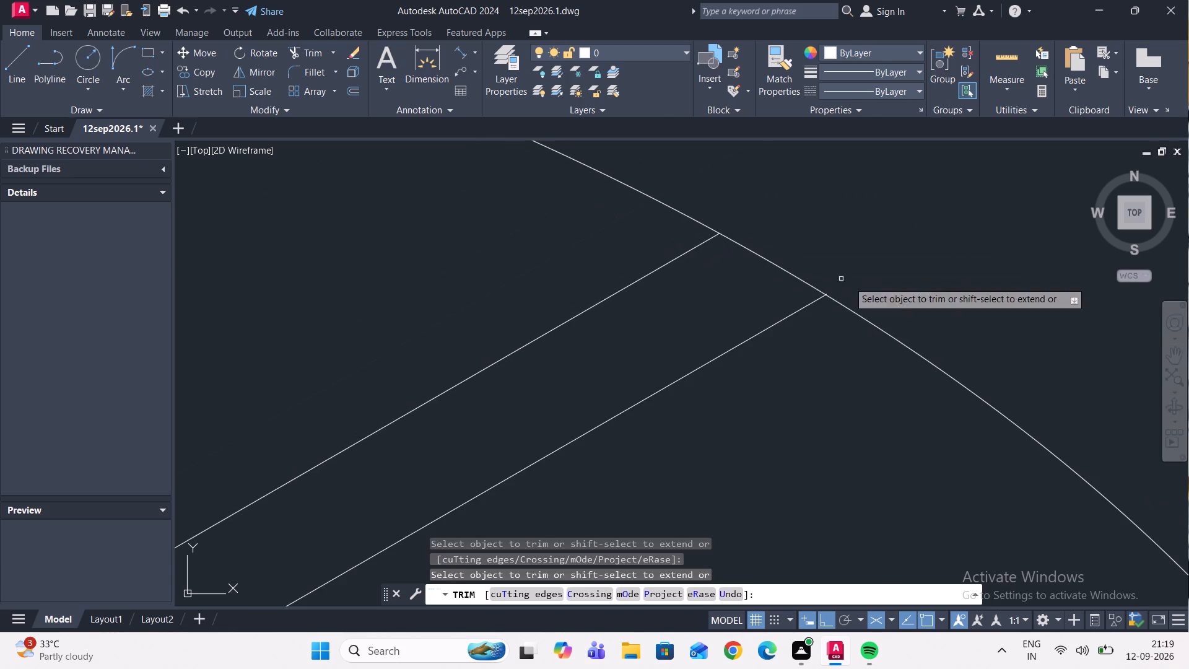
{"action": "scroll", "coordinate": [870, 295], "scroll_direction": "up", "scroll_amount": 3}
{"action": "scroll", "coordinate": [760, 287], "scroll_direction": "up", "scroll_amount": 3}
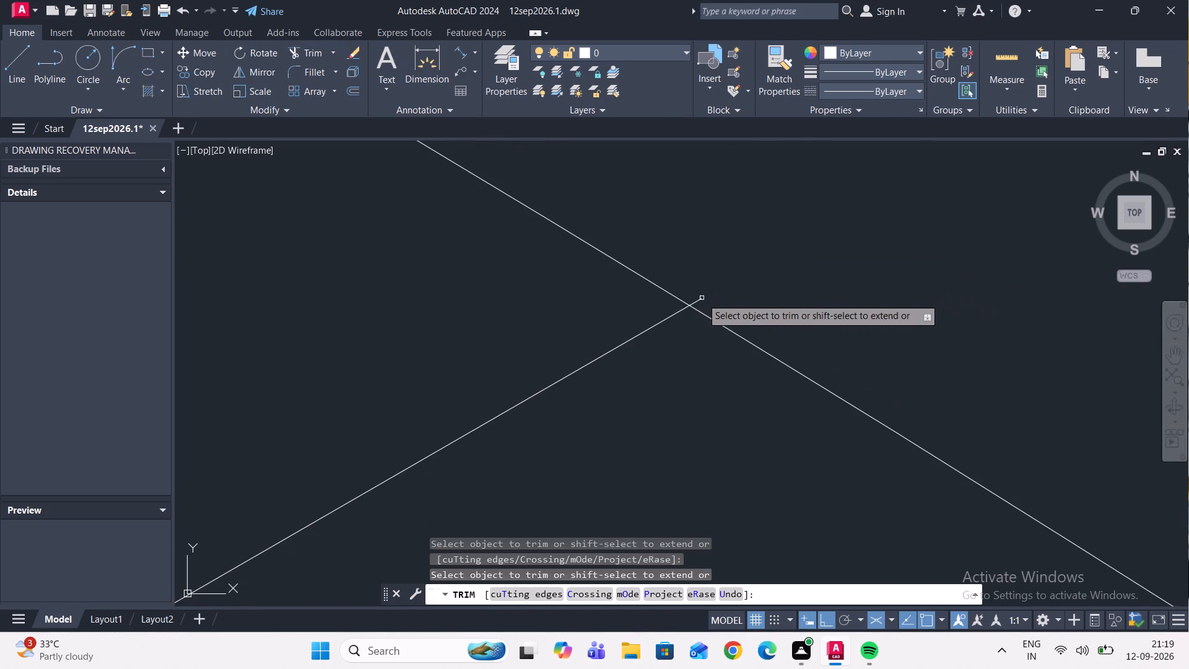
{"action": "left_click", "coordinate": [700, 304]}
{"action": "left_click", "coordinate": [697, 286]}
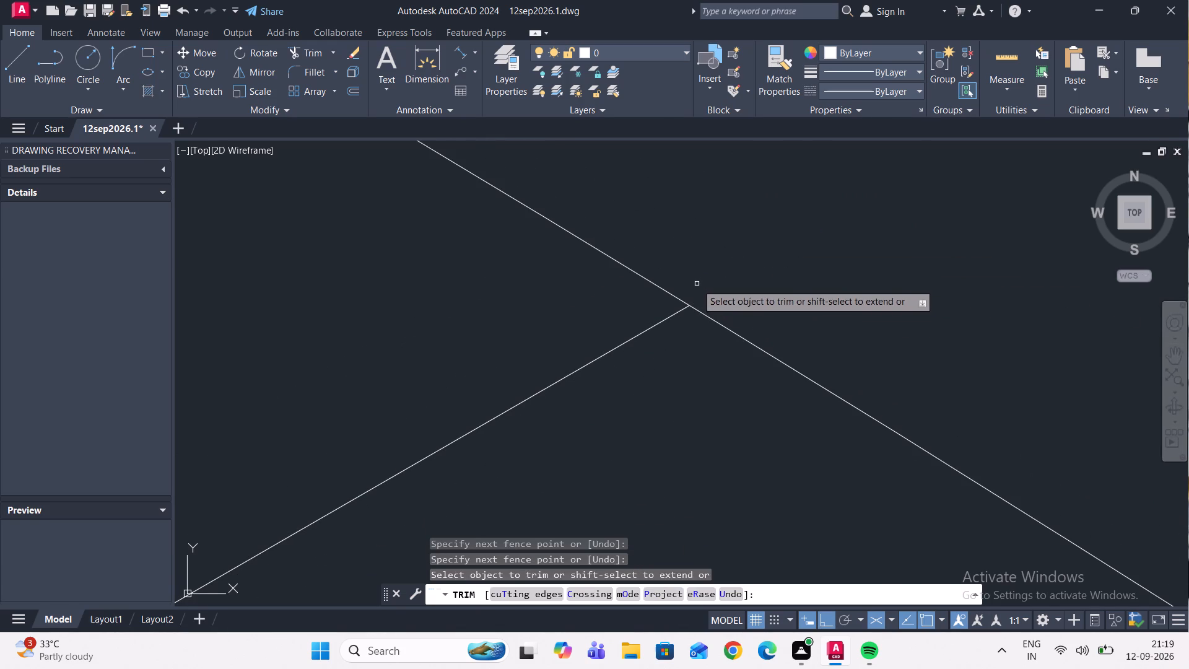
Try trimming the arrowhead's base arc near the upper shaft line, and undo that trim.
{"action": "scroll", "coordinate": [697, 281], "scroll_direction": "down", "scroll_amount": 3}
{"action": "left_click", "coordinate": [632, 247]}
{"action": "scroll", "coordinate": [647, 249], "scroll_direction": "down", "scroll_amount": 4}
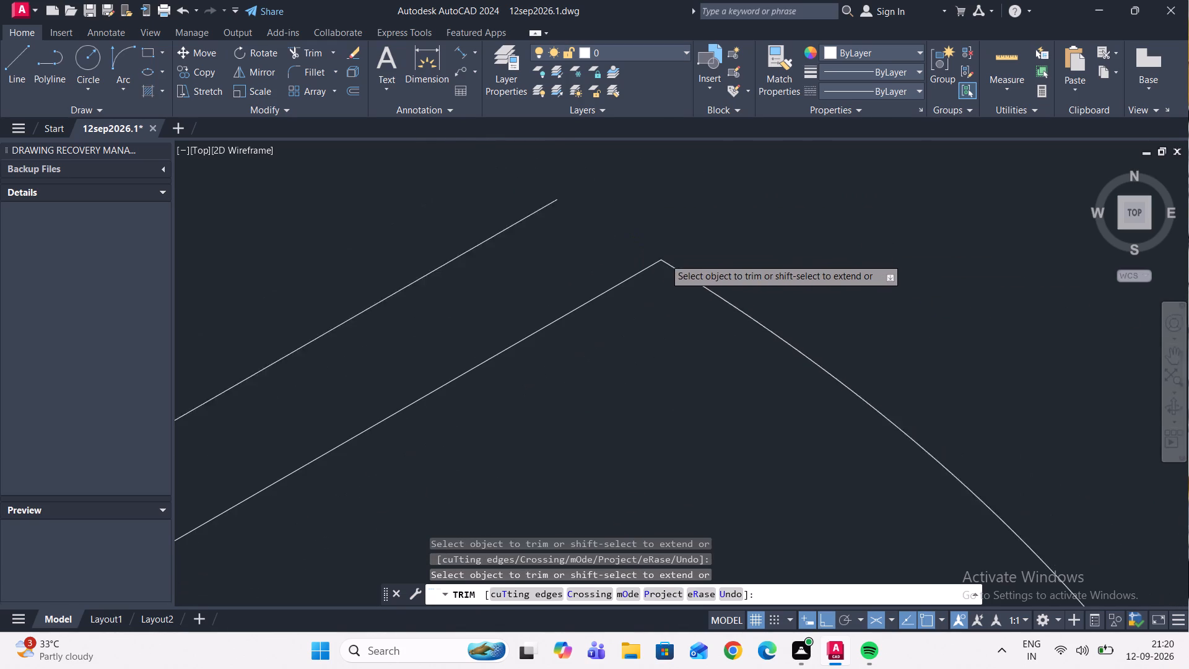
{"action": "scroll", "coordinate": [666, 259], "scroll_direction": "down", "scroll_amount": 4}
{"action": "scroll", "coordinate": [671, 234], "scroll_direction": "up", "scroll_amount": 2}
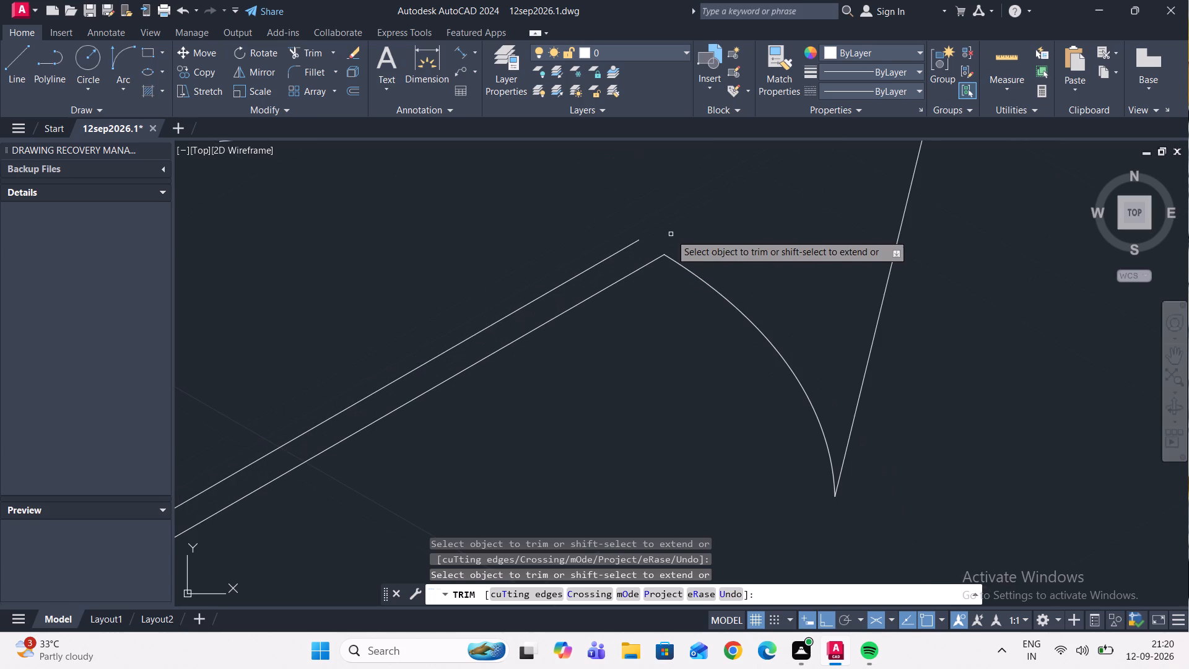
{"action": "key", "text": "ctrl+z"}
Trim the piece of base arc between the two shaft lines so the shaft opens into the arrowhead.
{"action": "scroll", "coordinate": [762, 329], "scroll_direction": "down", "scroll_amount": 3}
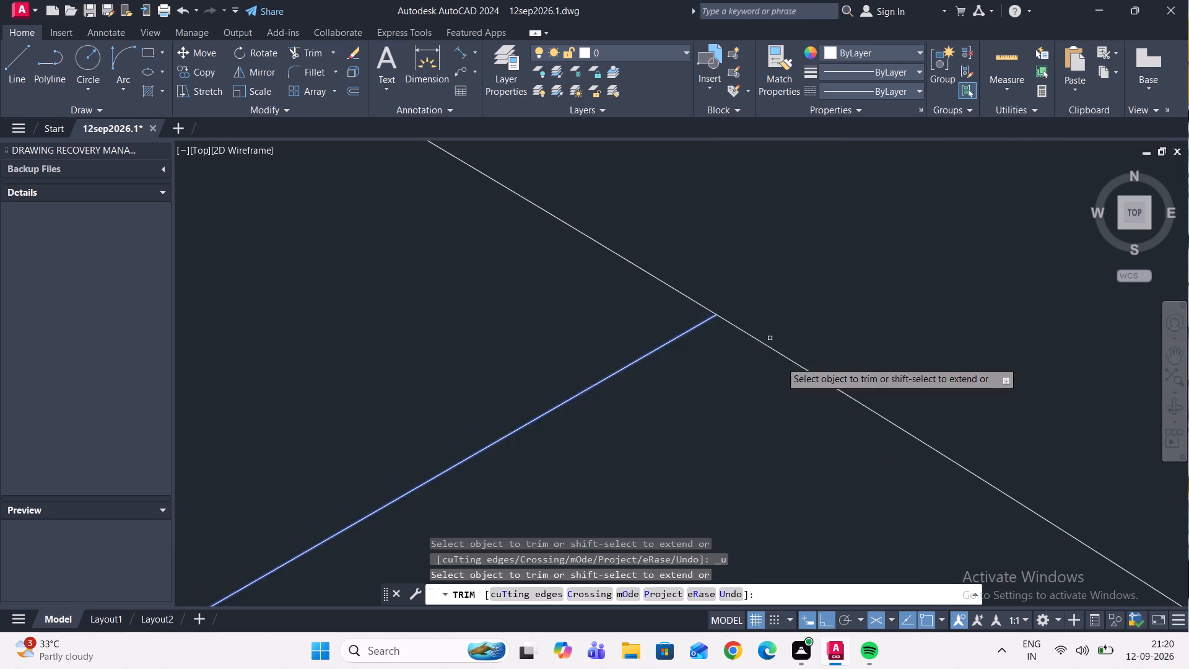
{"action": "scroll", "coordinate": [782, 367], "scroll_direction": "down", "scroll_amount": 3}
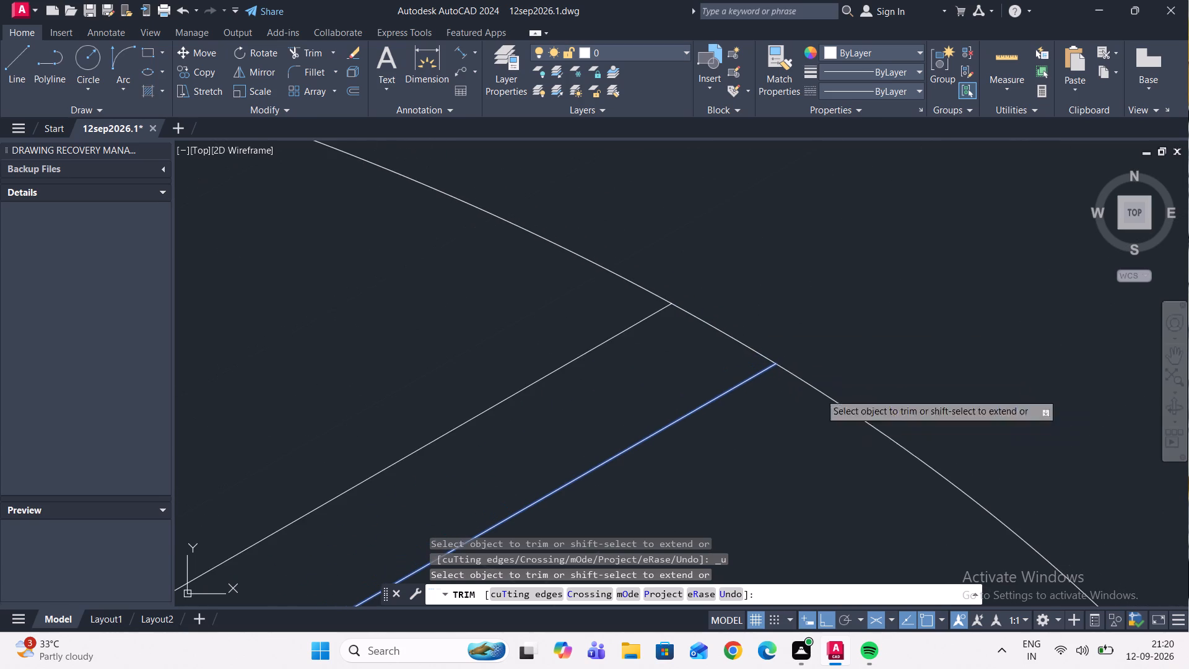
{"action": "scroll", "coordinate": [802, 353], "scroll_direction": "down", "scroll_amount": 1}
{"action": "left_click", "coordinate": [764, 349]}
{"action": "scroll", "coordinate": [773, 307], "scroll_direction": "down", "scroll_amount": 4}
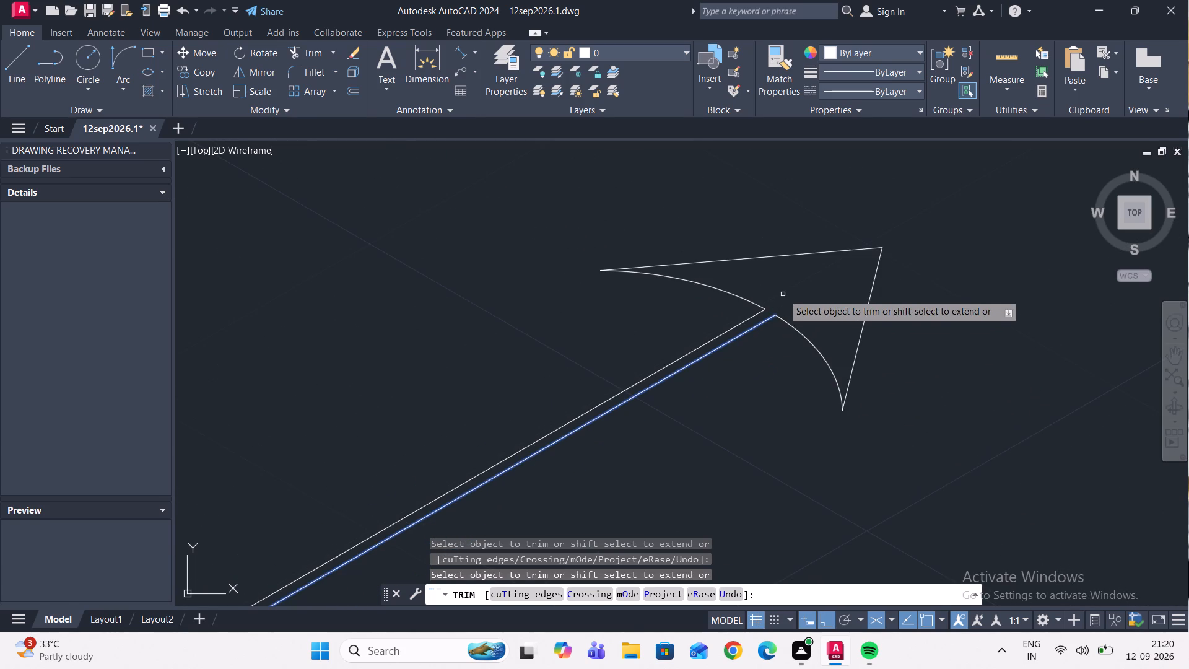
{"action": "key", "text": "Escape"}
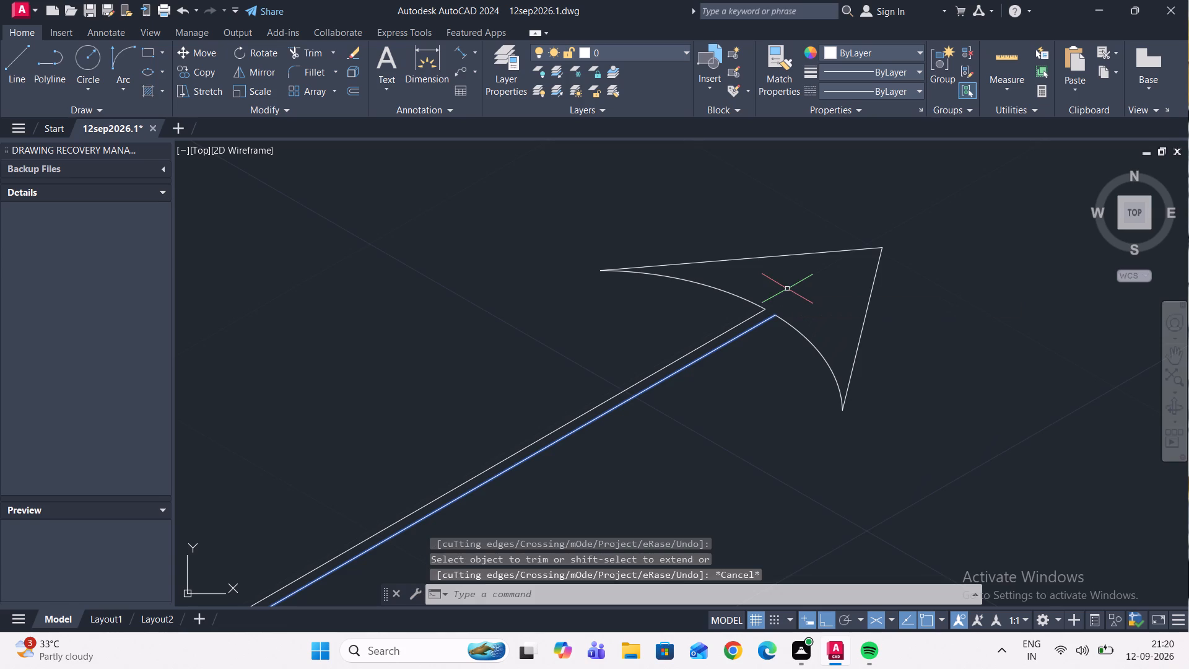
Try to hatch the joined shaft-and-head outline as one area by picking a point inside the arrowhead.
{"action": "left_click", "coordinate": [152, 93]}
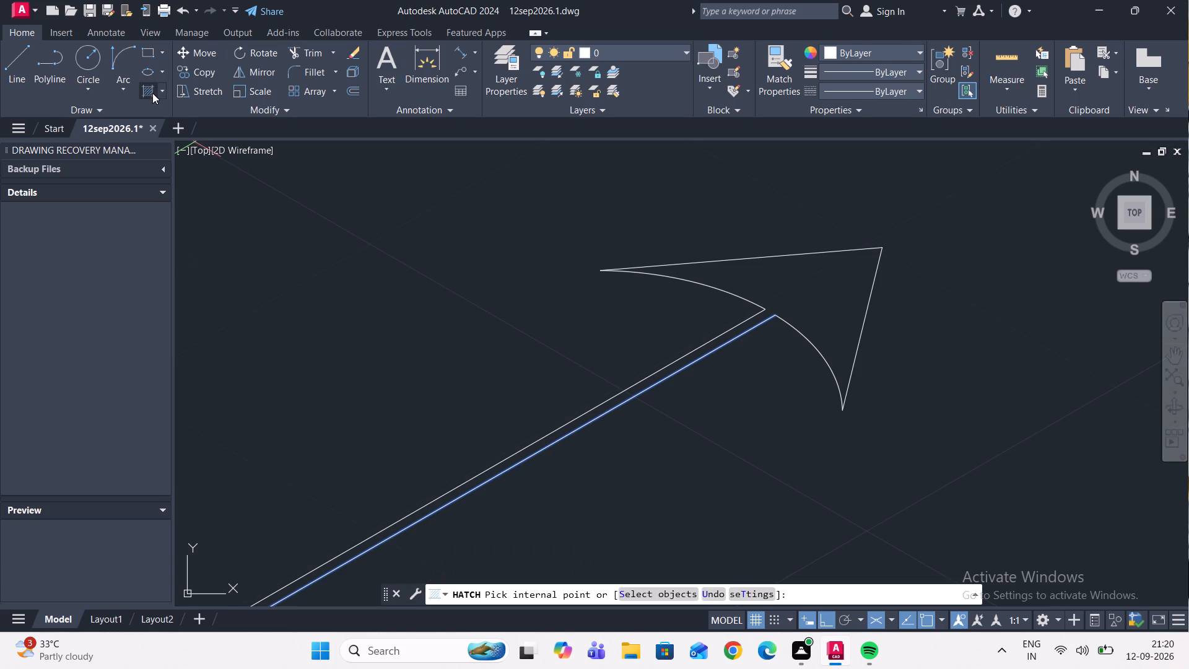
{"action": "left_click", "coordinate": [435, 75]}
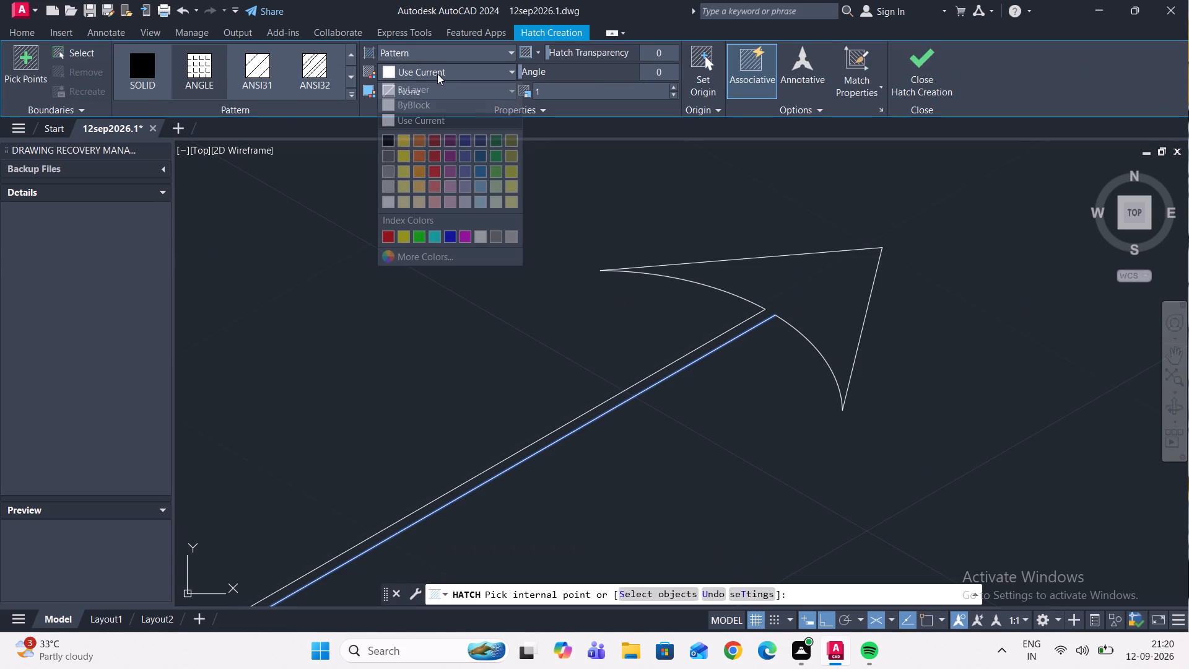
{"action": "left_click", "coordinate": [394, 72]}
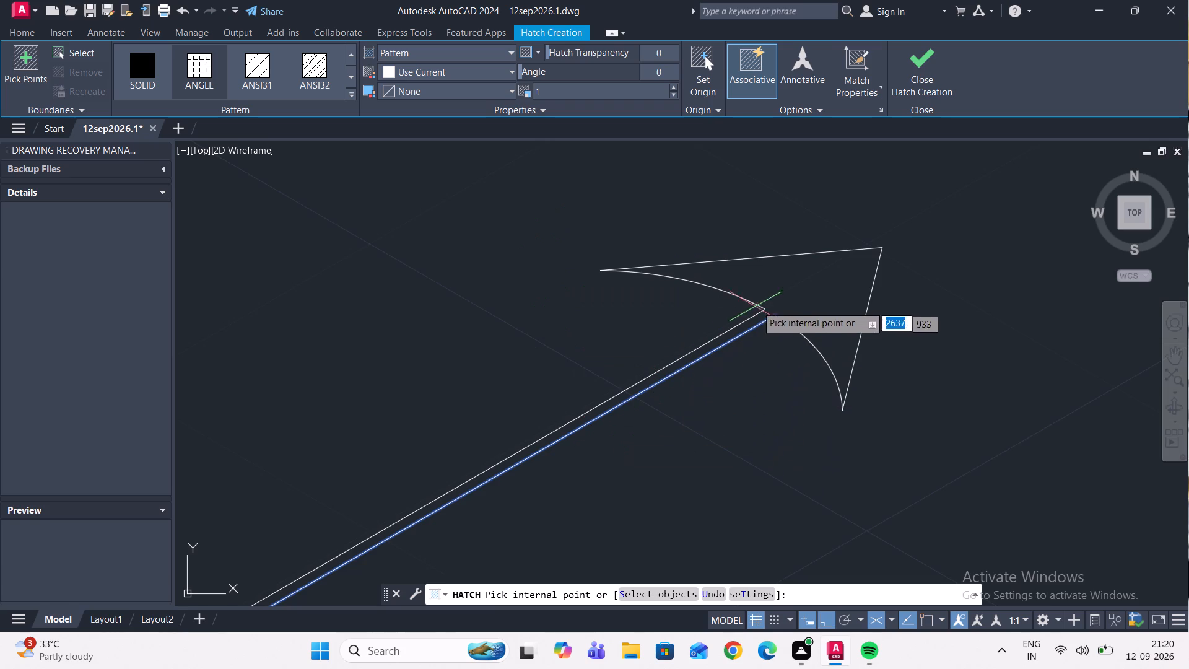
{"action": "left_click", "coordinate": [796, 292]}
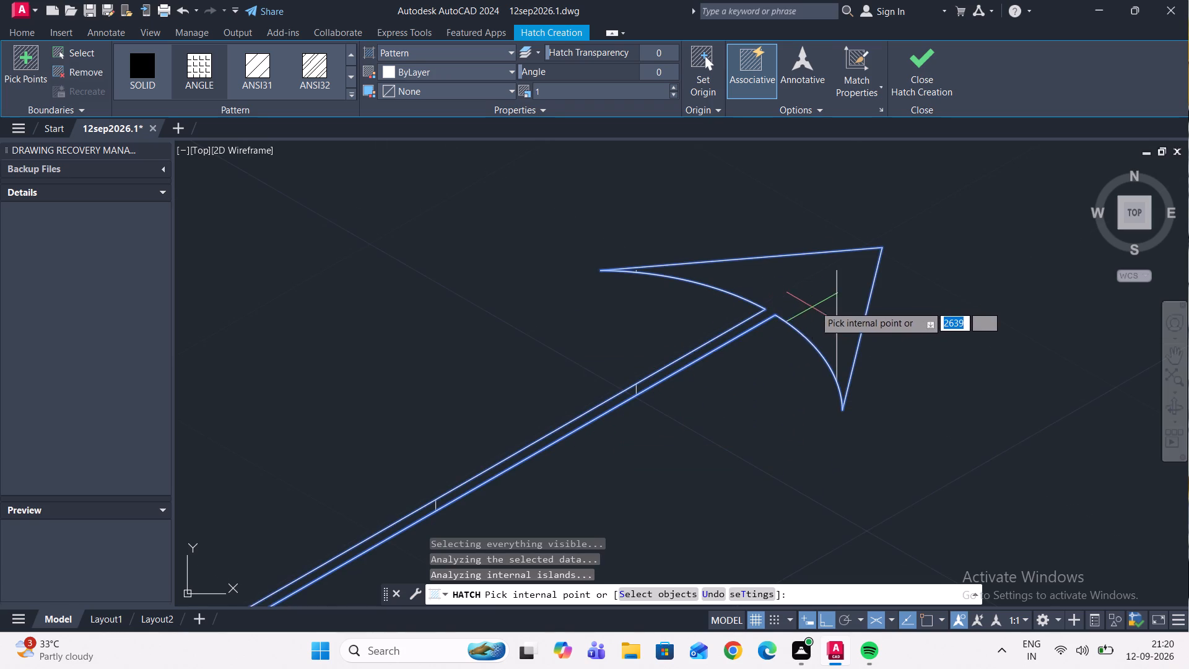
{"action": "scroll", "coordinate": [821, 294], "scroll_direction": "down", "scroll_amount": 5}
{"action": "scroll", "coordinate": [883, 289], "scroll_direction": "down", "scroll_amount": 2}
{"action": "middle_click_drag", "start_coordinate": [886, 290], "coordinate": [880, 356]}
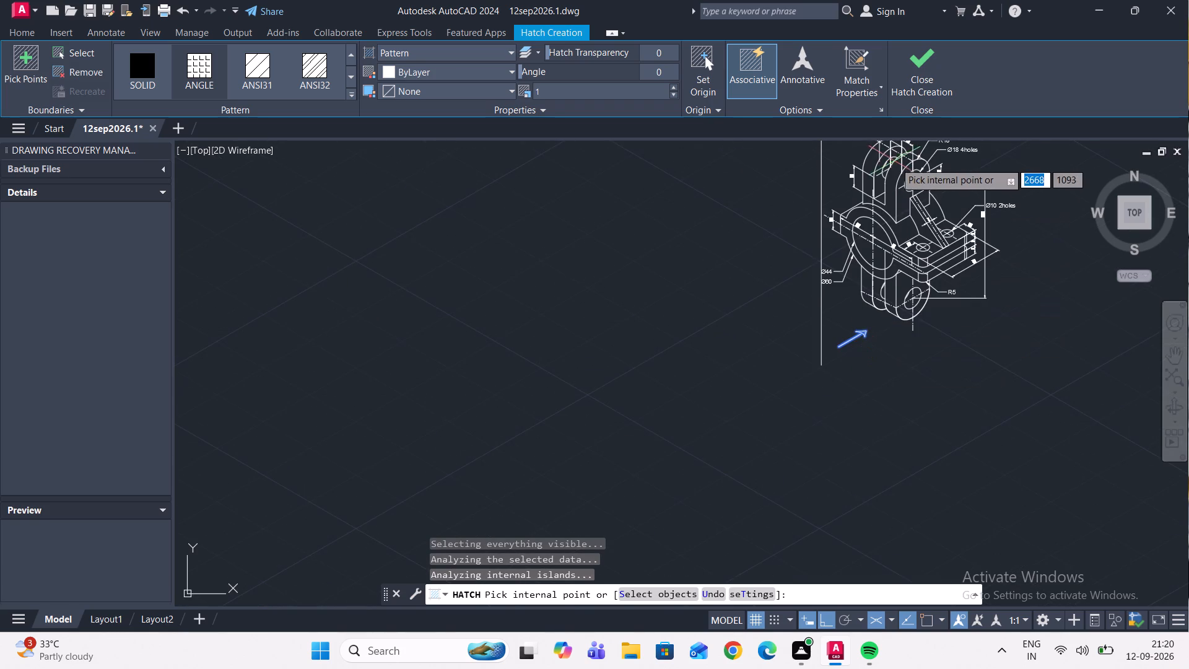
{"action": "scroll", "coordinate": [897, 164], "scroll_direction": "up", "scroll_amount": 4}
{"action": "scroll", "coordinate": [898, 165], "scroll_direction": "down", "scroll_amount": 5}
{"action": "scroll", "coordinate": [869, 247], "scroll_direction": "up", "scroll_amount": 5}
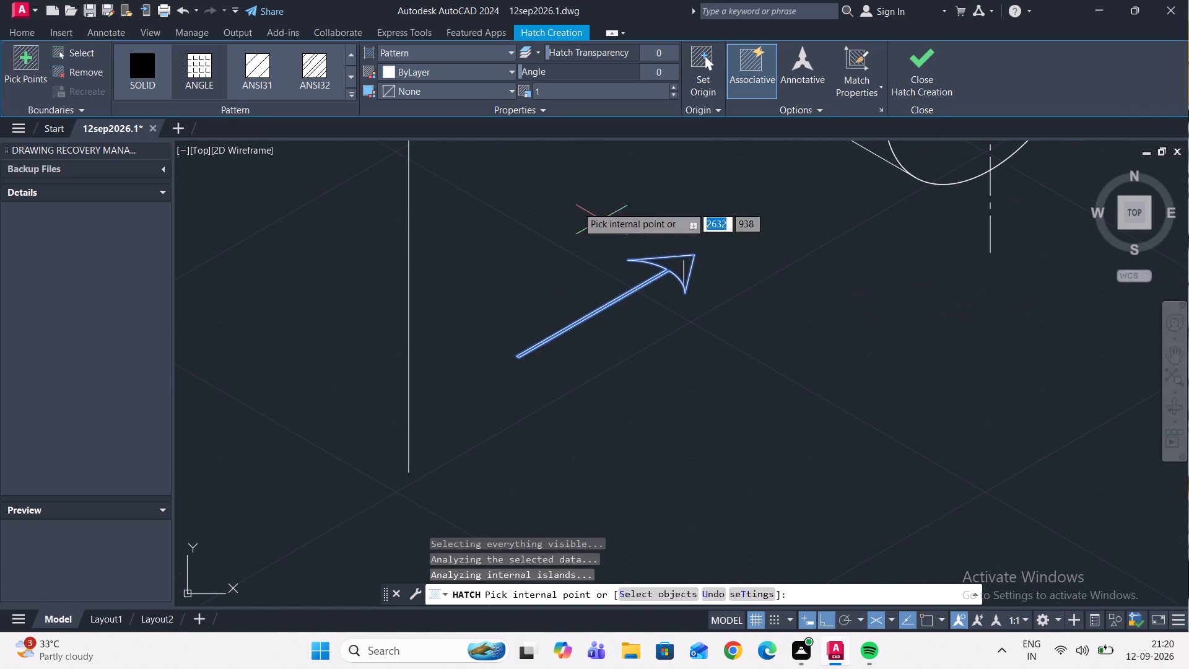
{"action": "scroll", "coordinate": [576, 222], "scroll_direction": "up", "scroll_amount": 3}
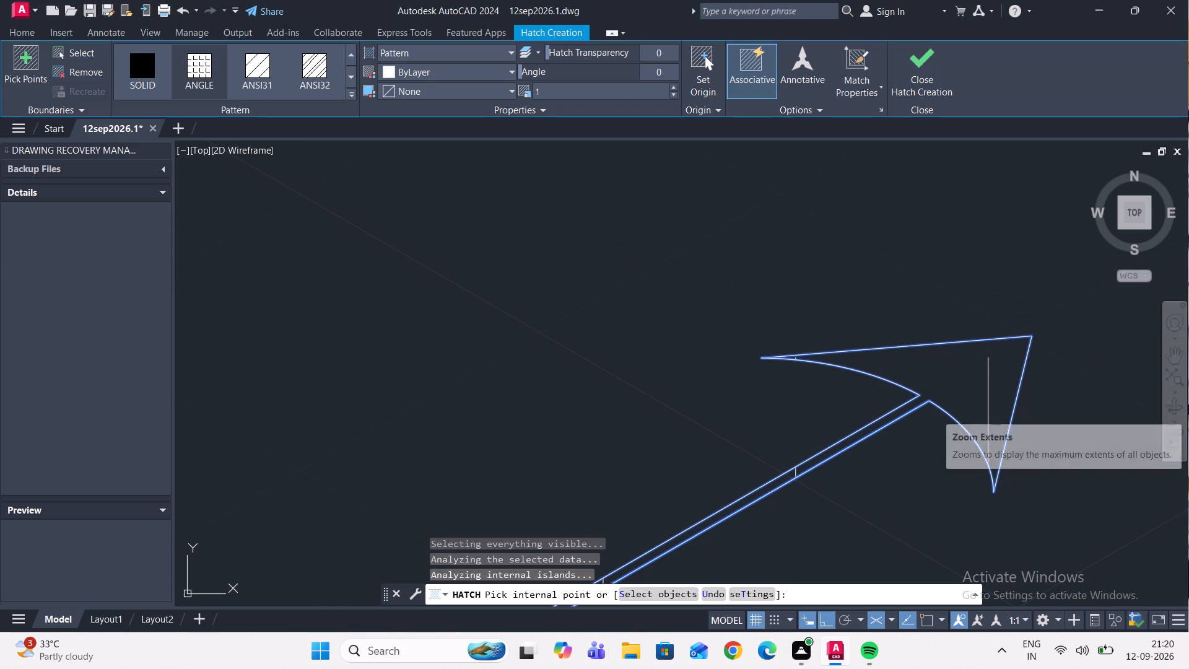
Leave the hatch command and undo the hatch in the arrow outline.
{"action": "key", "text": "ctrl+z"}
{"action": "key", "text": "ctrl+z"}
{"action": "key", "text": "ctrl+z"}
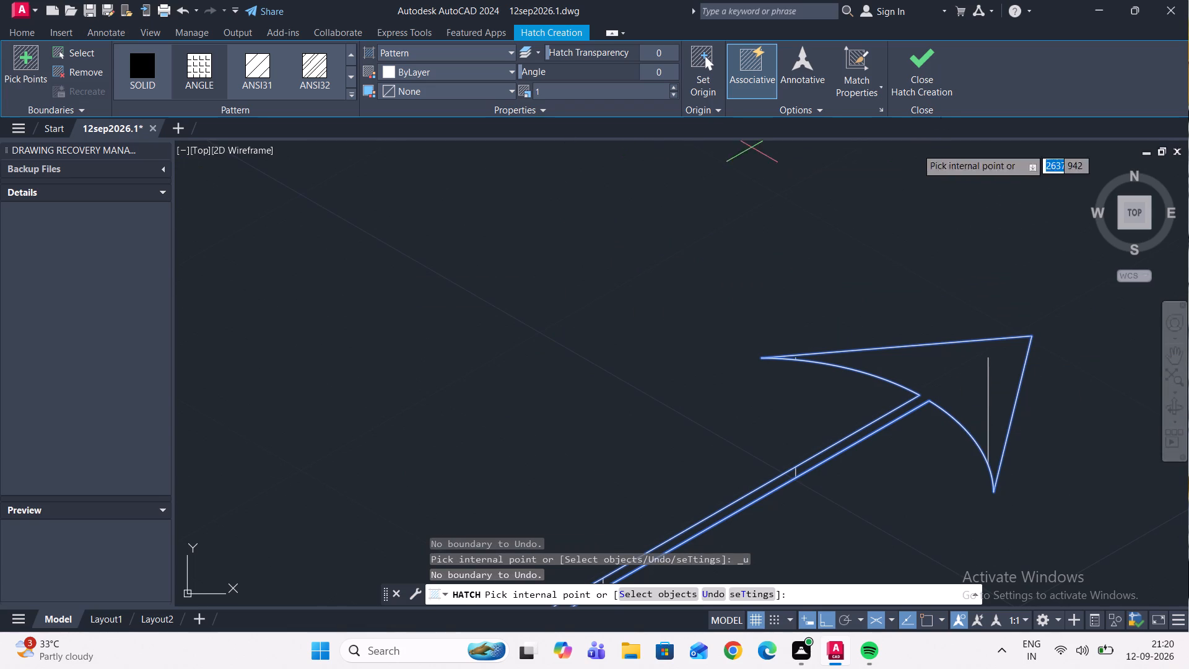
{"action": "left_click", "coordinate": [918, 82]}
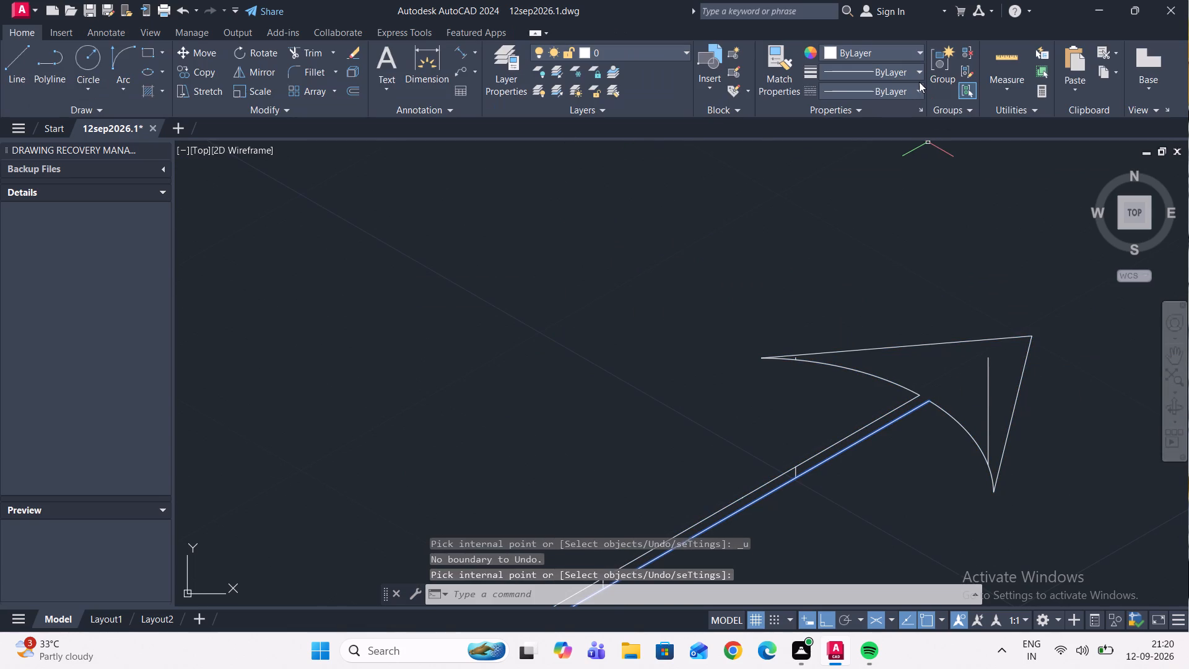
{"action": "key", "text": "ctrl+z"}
Hatch the joined arrow outline again from a point inside the head, with the hatch colour set to ByLayer, and leave the command.
{"action": "scroll", "coordinate": [923, 99], "scroll_direction": "down", "scroll_amount": 3}
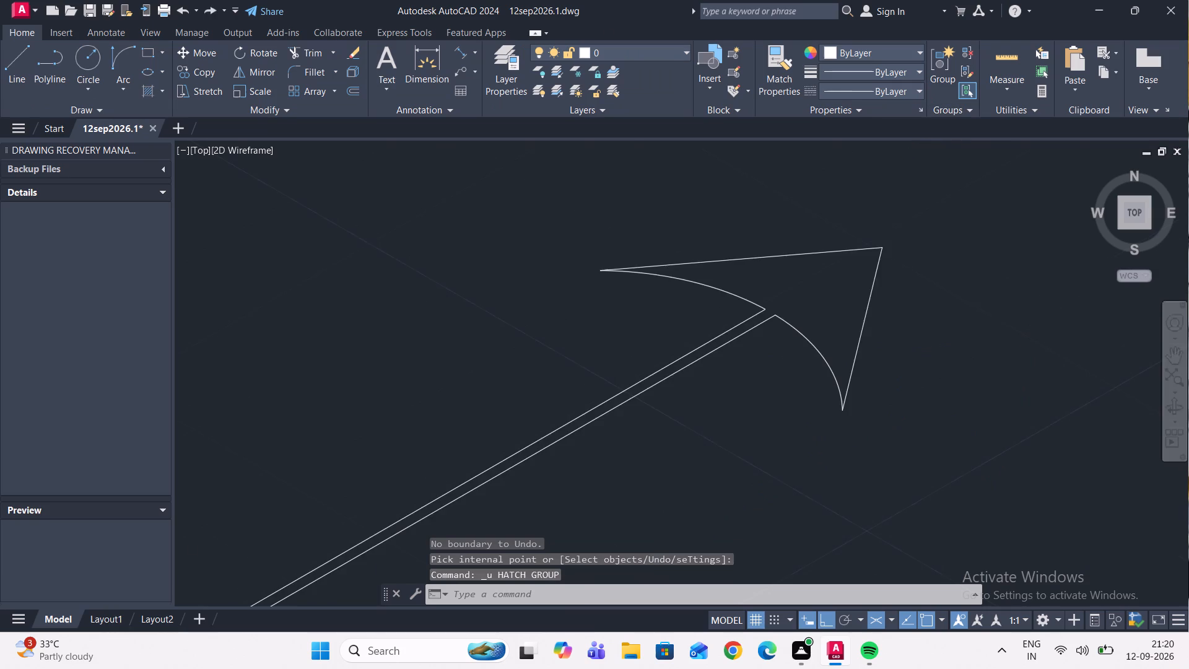
{"action": "scroll", "coordinate": [920, 151], "scroll_direction": "down", "scroll_amount": 1}
{"action": "middle_click_drag", "start_coordinate": [834, 217], "coordinate": [819, 334]}
{"action": "scroll", "coordinate": [823, 330], "scroll_direction": "up", "scroll_amount": 1}
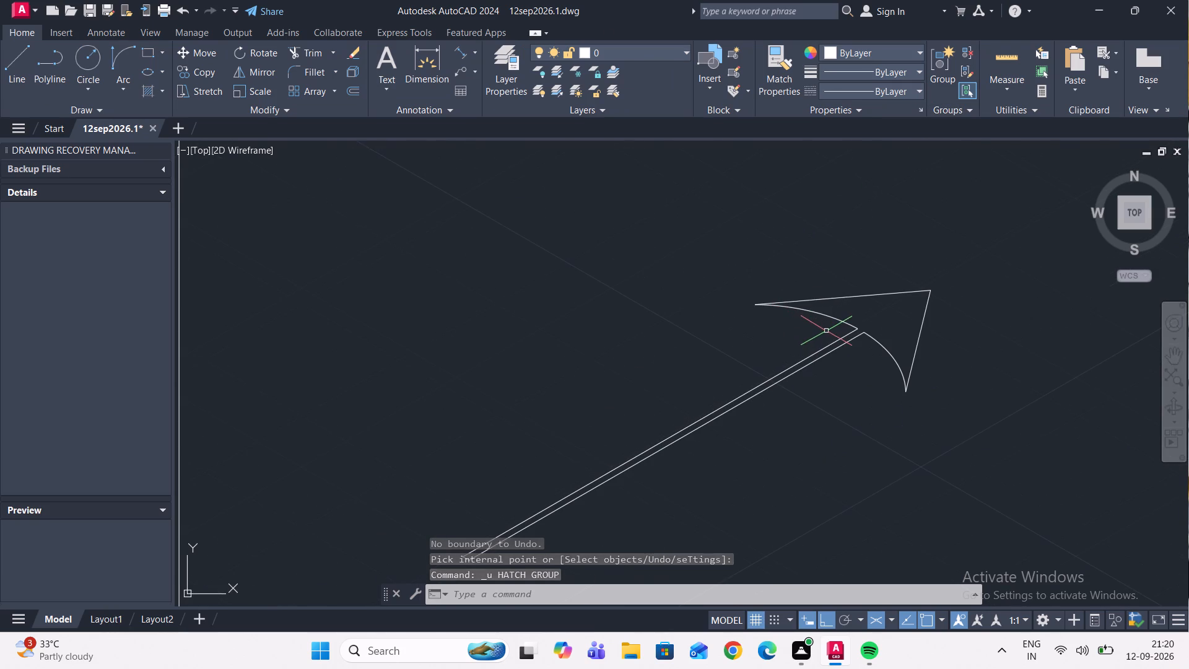
{"action": "left_click", "coordinate": [160, 90]}
{"action": "left_click", "coordinate": [155, 121]}
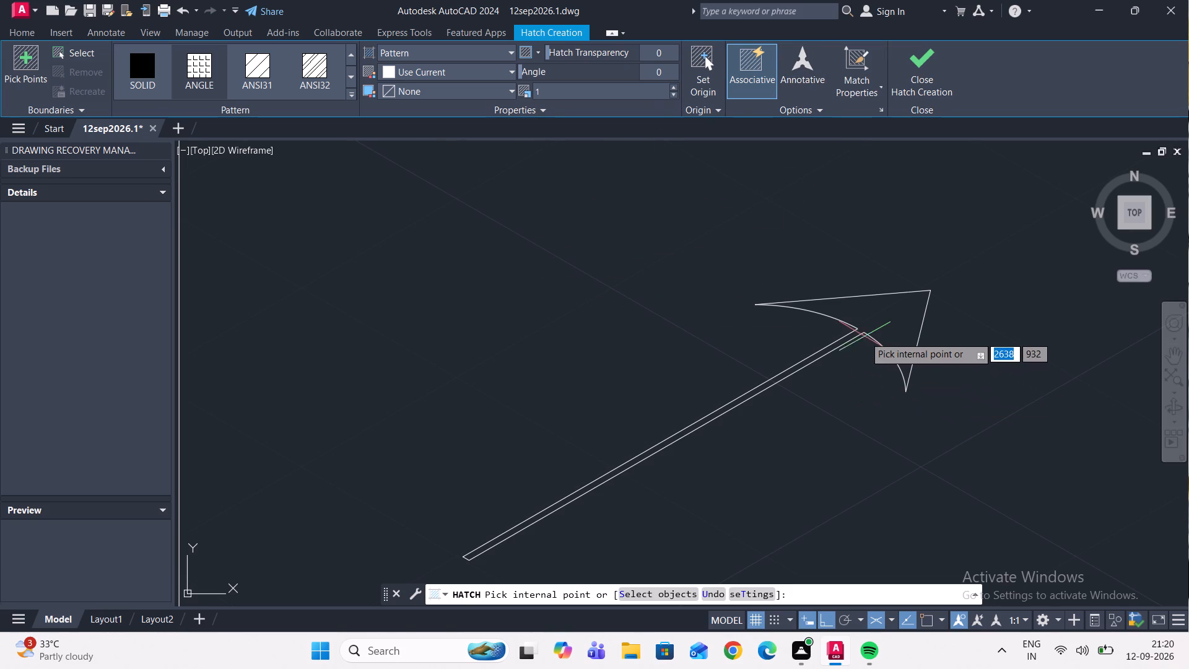
{"action": "scroll", "coordinate": [873, 320], "scroll_direction": "up", "scroll_amount": 1}
{"action": "scroll", "coordinate": [873, 320], "scroll_direction": "down", "scroll_amount": 2}
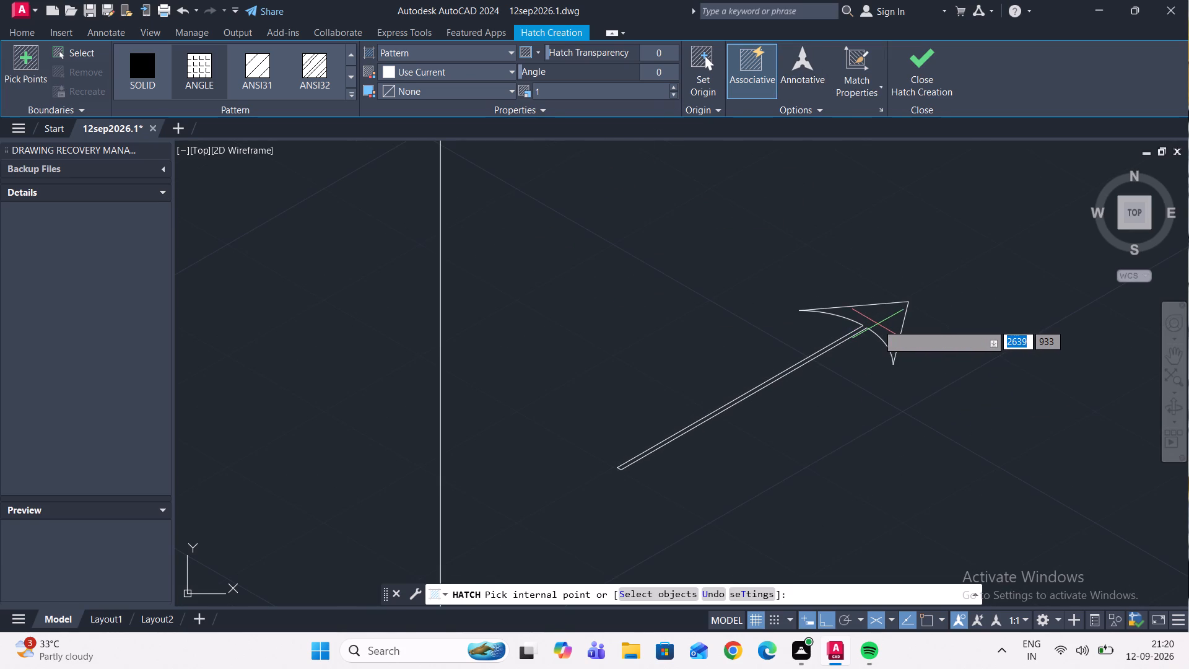
{"action": "left_click", "coordinate": [878, 324]}
{"action": "left_click", "coordinate": [878, 323]}
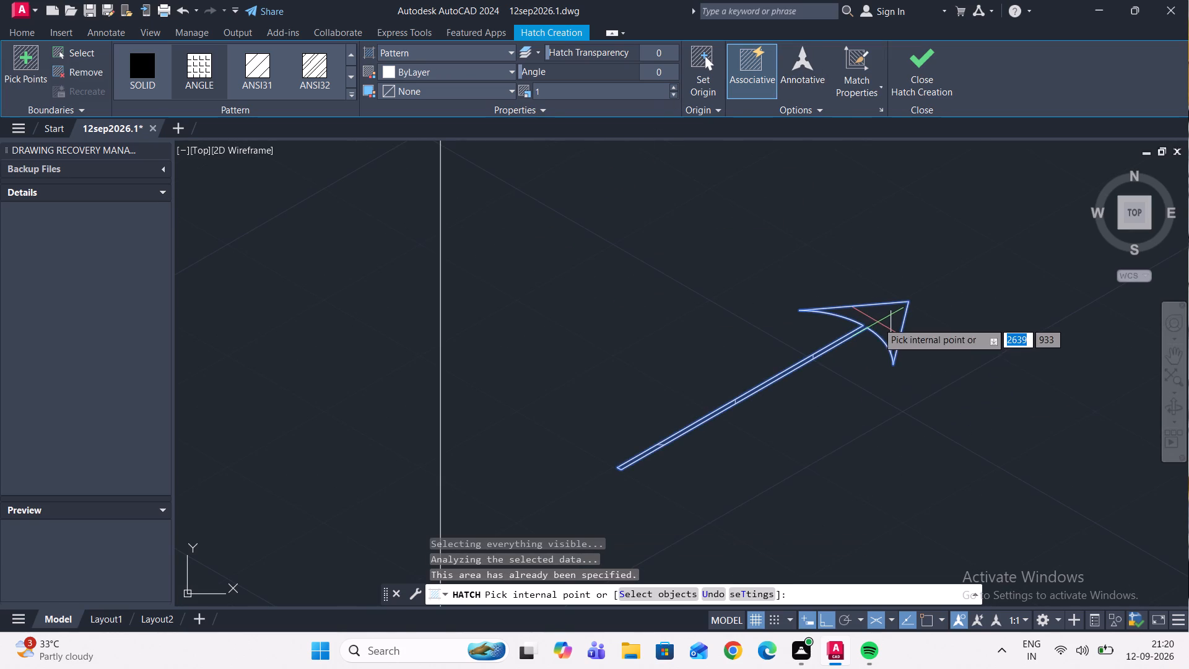
{"action": "left_click", "coordinate": [432, 74]}
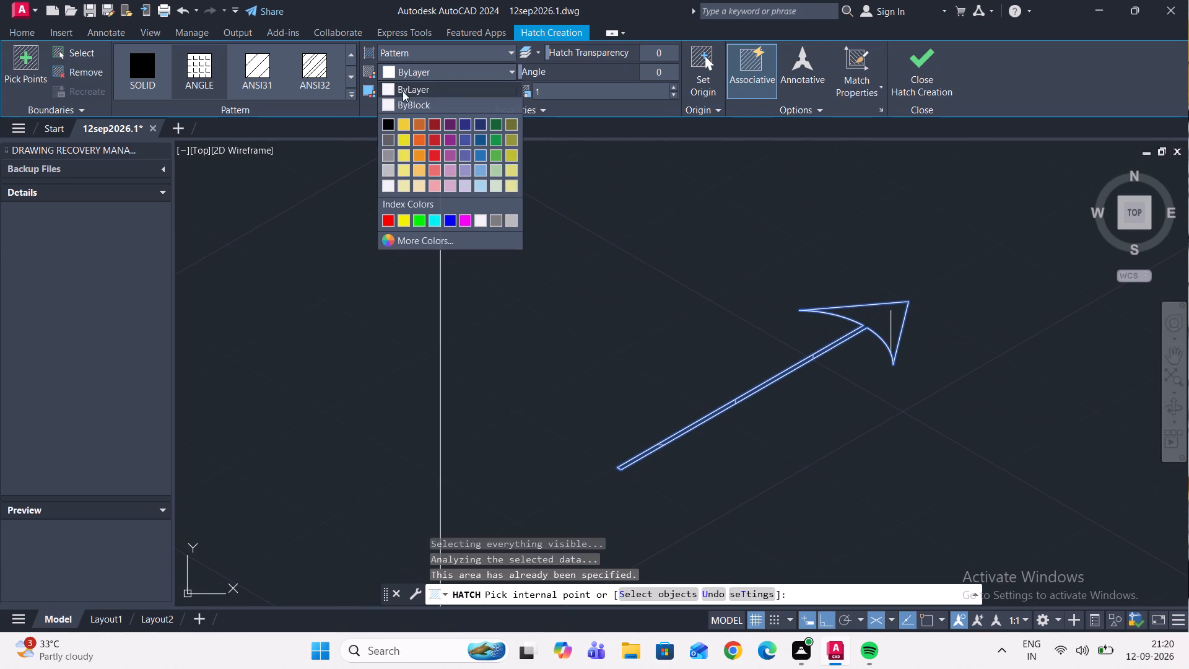
{"action": "left_click", "coordinate": [390, 90]}
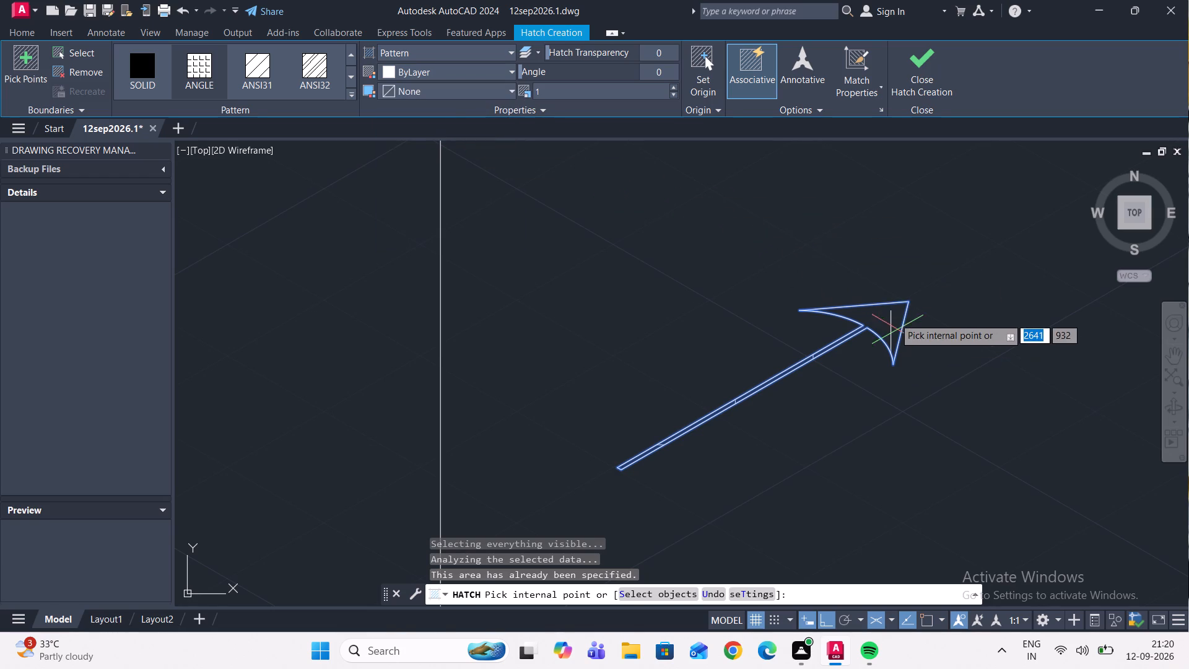
{"action": "double_click", "coordinate": [887, 318]}
{"action": "scroll", "coordinate": [856, 320], "scroll_direction": "up", "scroll_amount": 4}
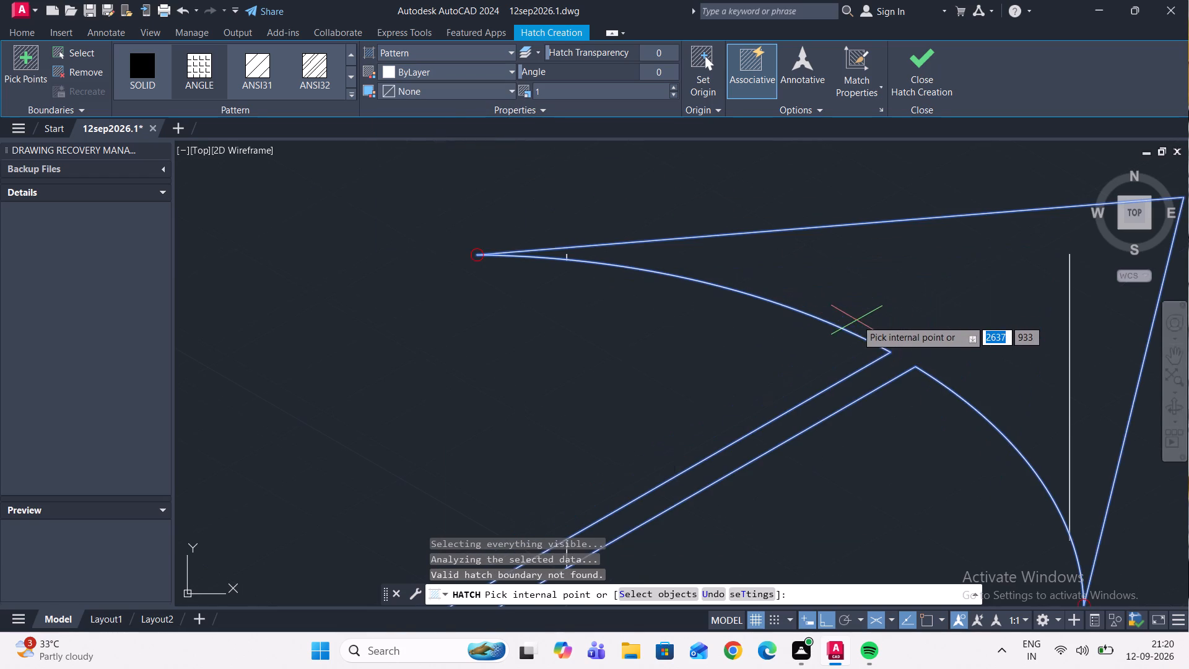
{"action": "double_click", "coordinate": [865, 307]}
{"action": "scroll", "coordinate": [867, 311], "scroll_direction": "down", "scroll_amount": 9}
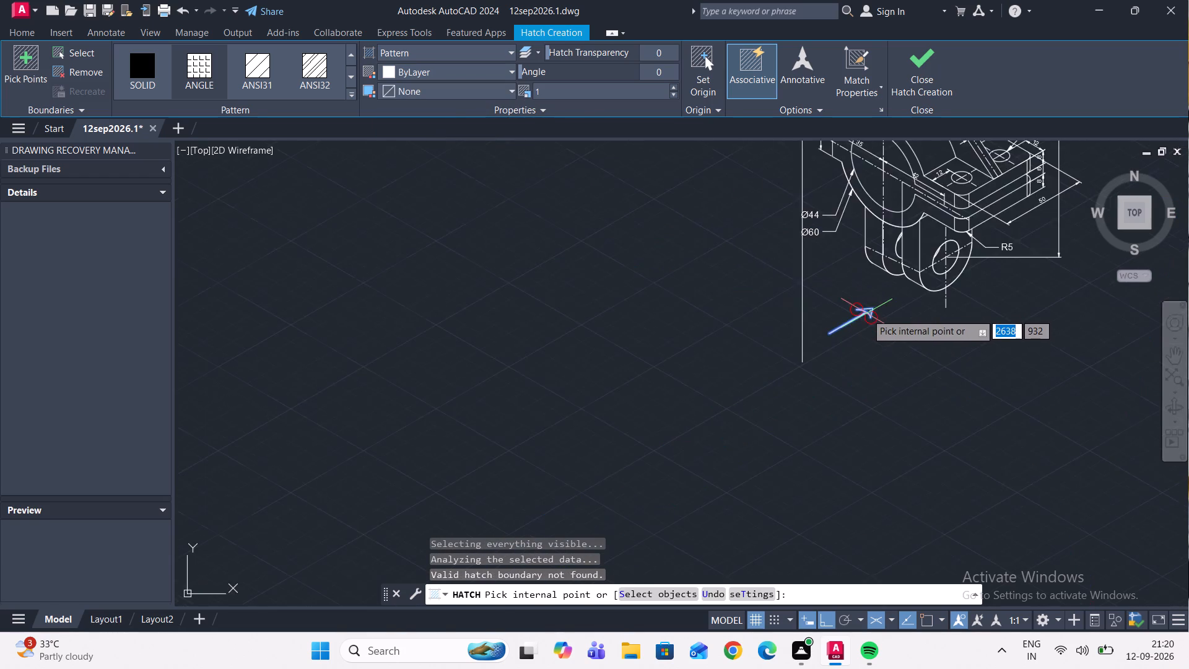
{"action": "scroll", "coordinate": [866, 313], "scroll_direction": "up", "scroll_amount": 2}
{"action": "left_click", "coordinate": [899, 377]}
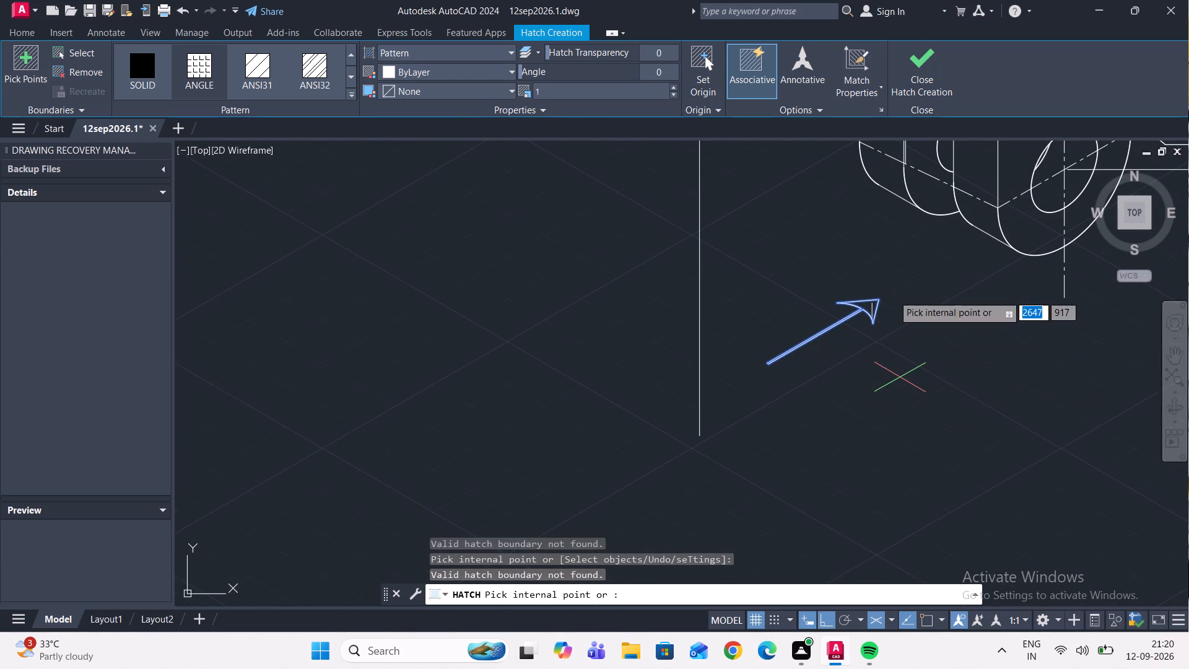
{"action": "key", "text": "Delete"}
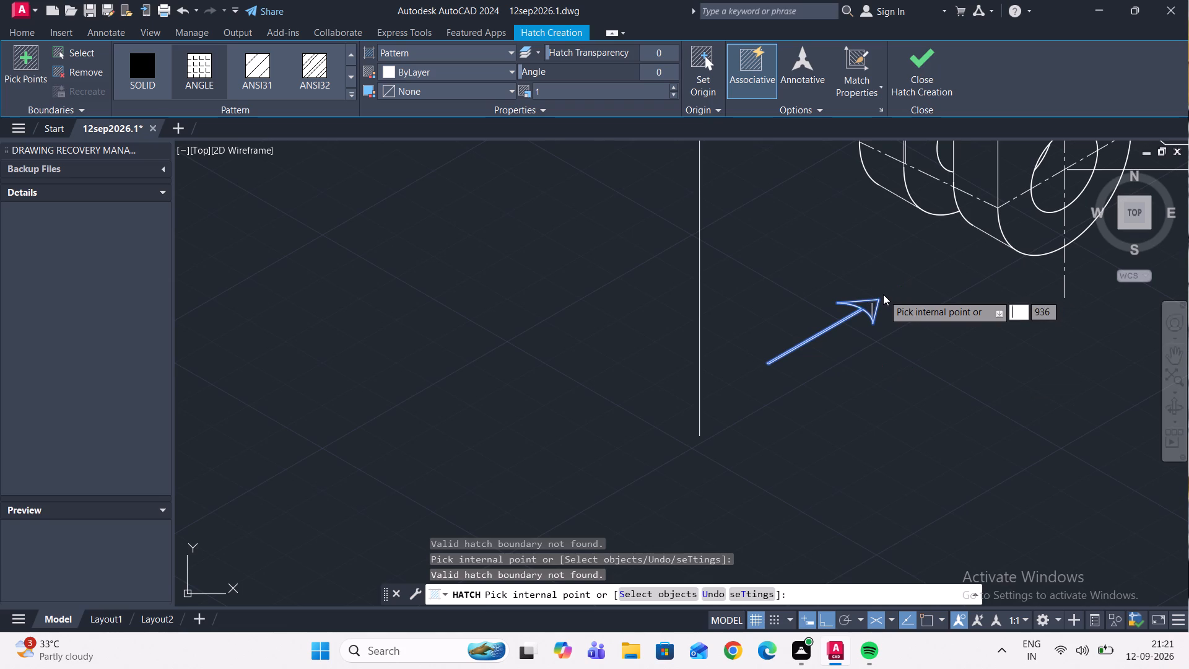
{"action": "key", "text": "Escape"}
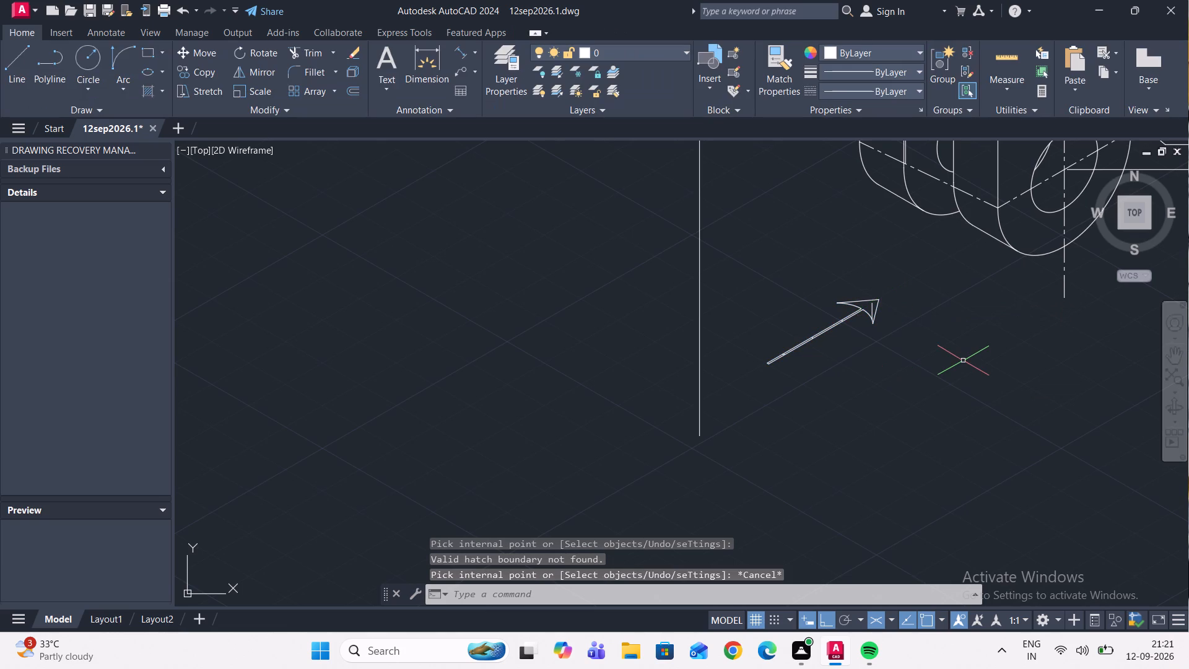
Delete the whole outlined arrow, shaft and head, below the lower lugs.
{"action": "left_click", "coordinate": [941, 367]}
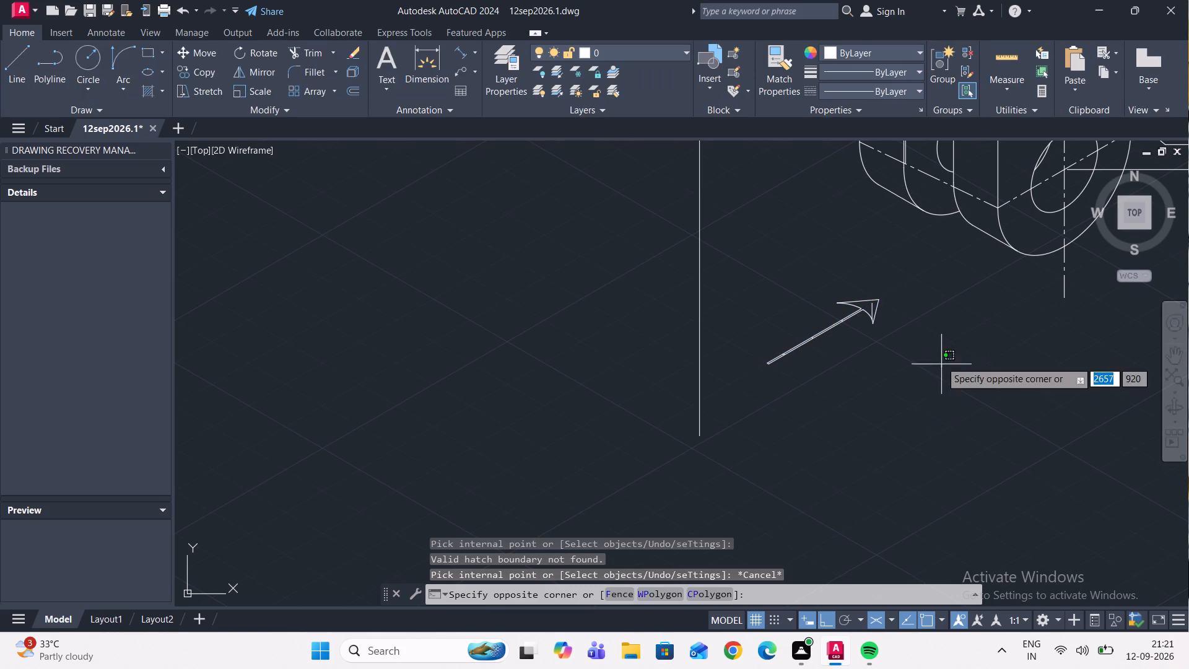
{"action": "left_click", "coordinate": [749, 252]}
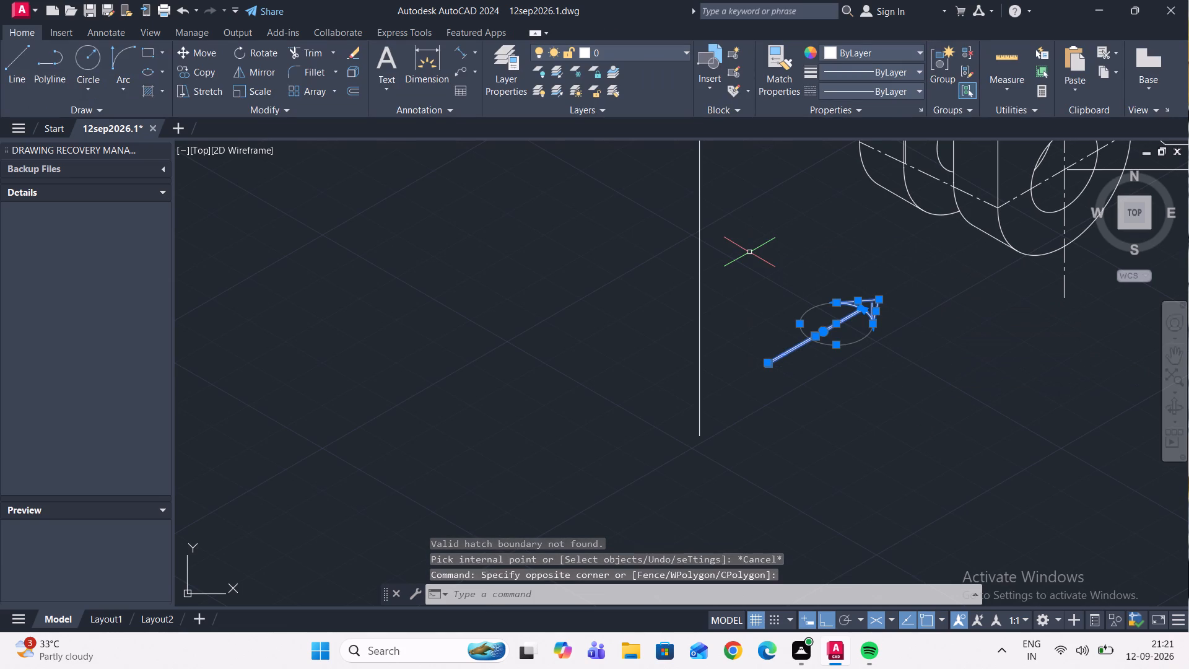
{"action": "key", "text": "Delete"}
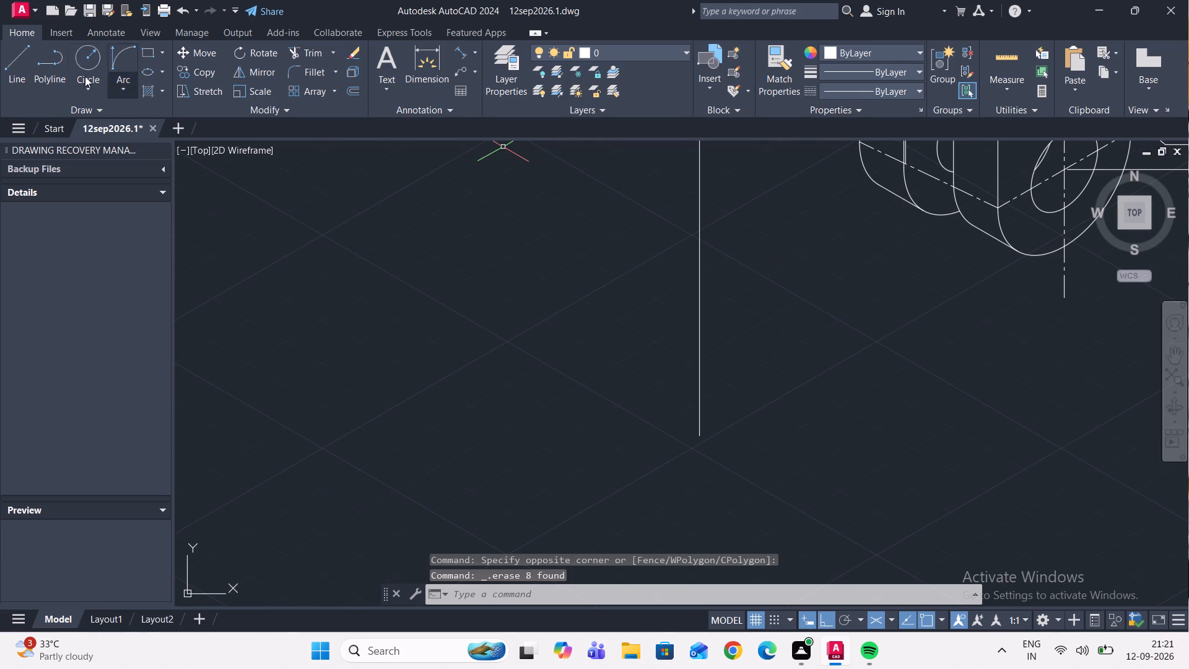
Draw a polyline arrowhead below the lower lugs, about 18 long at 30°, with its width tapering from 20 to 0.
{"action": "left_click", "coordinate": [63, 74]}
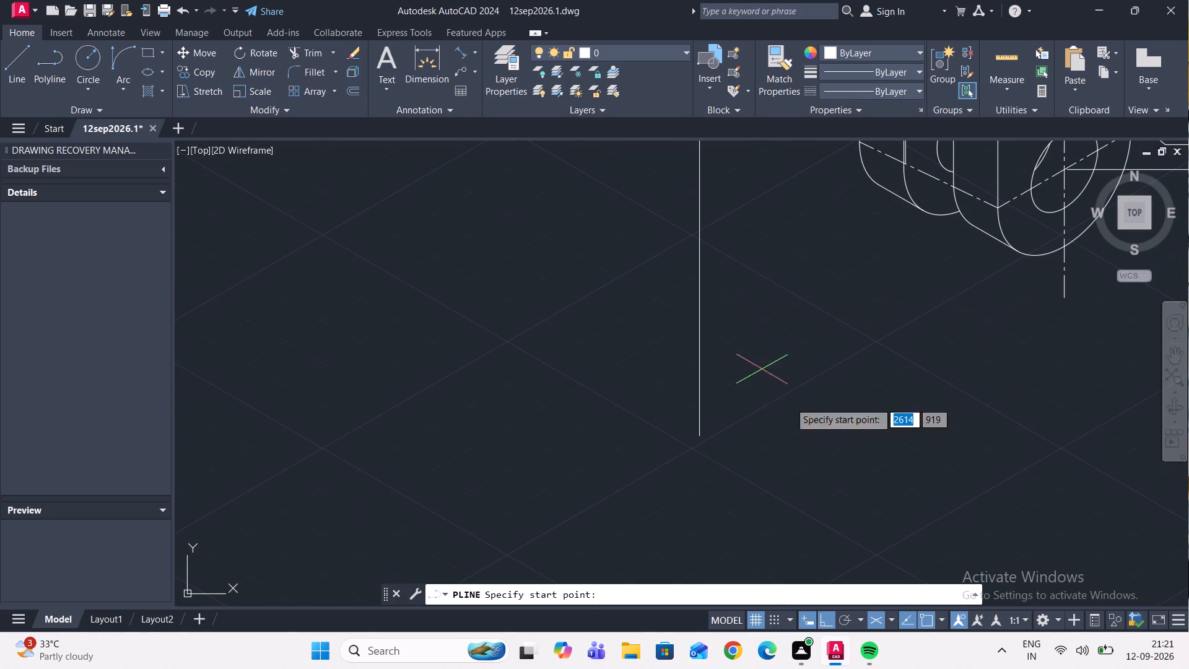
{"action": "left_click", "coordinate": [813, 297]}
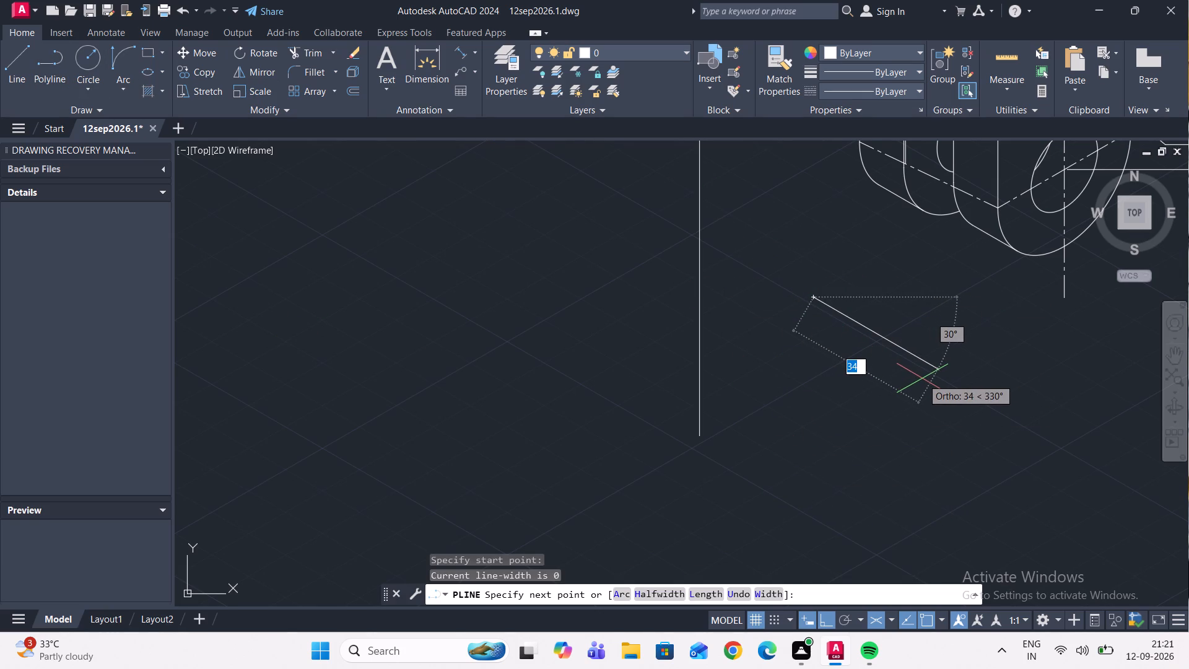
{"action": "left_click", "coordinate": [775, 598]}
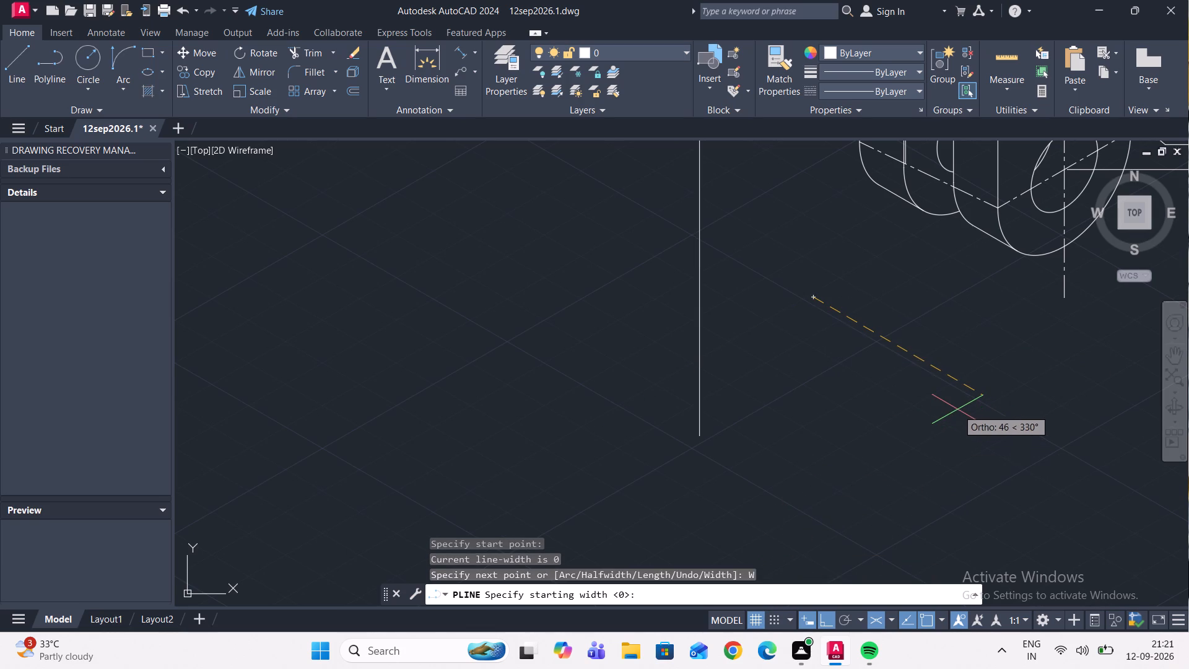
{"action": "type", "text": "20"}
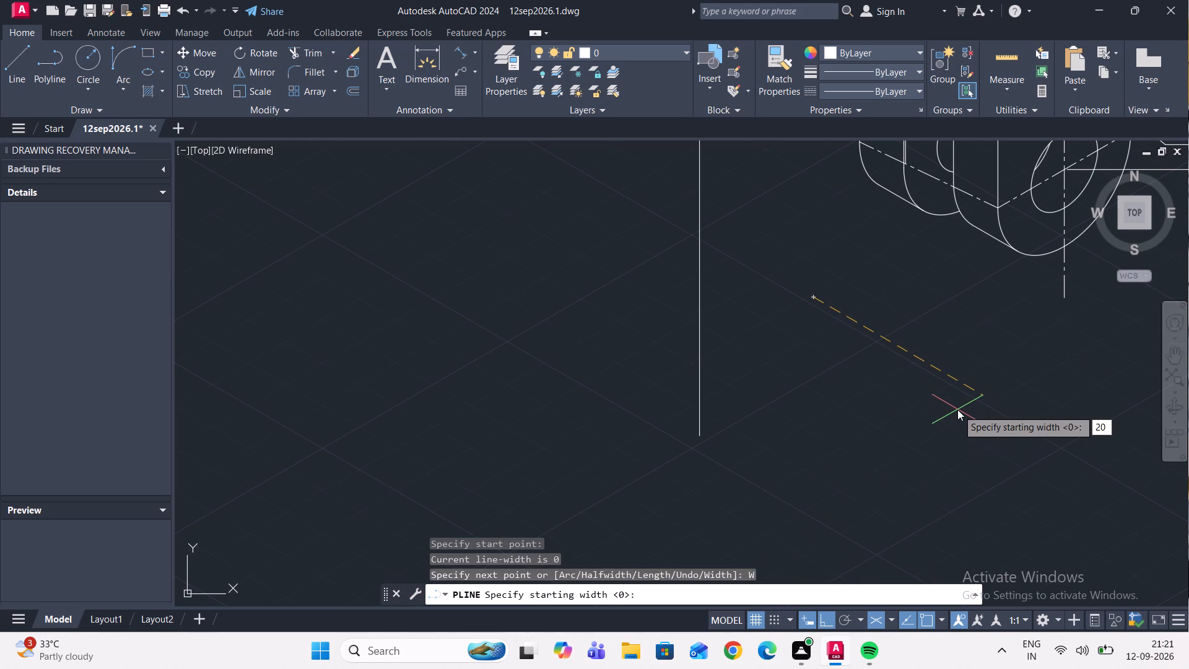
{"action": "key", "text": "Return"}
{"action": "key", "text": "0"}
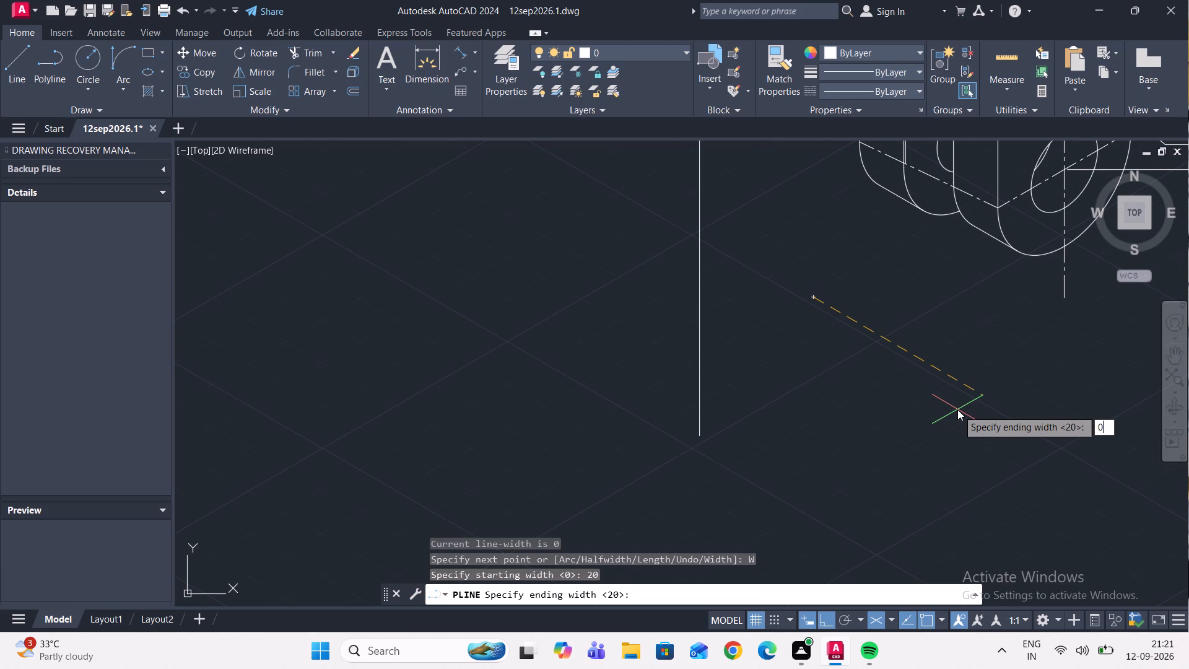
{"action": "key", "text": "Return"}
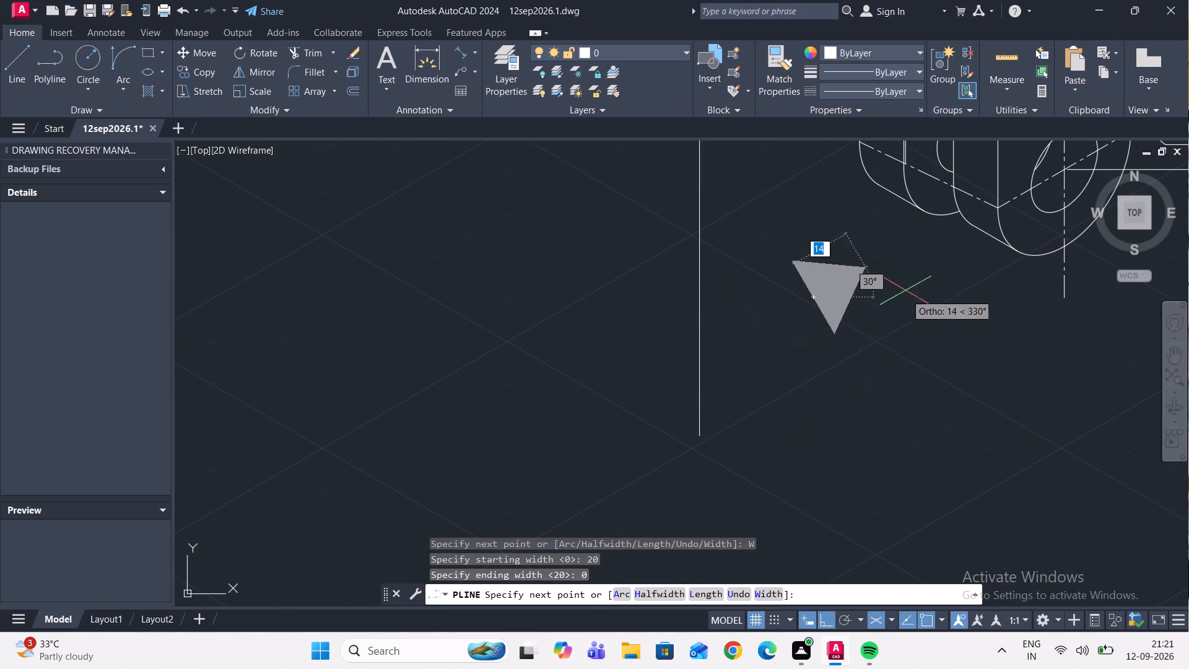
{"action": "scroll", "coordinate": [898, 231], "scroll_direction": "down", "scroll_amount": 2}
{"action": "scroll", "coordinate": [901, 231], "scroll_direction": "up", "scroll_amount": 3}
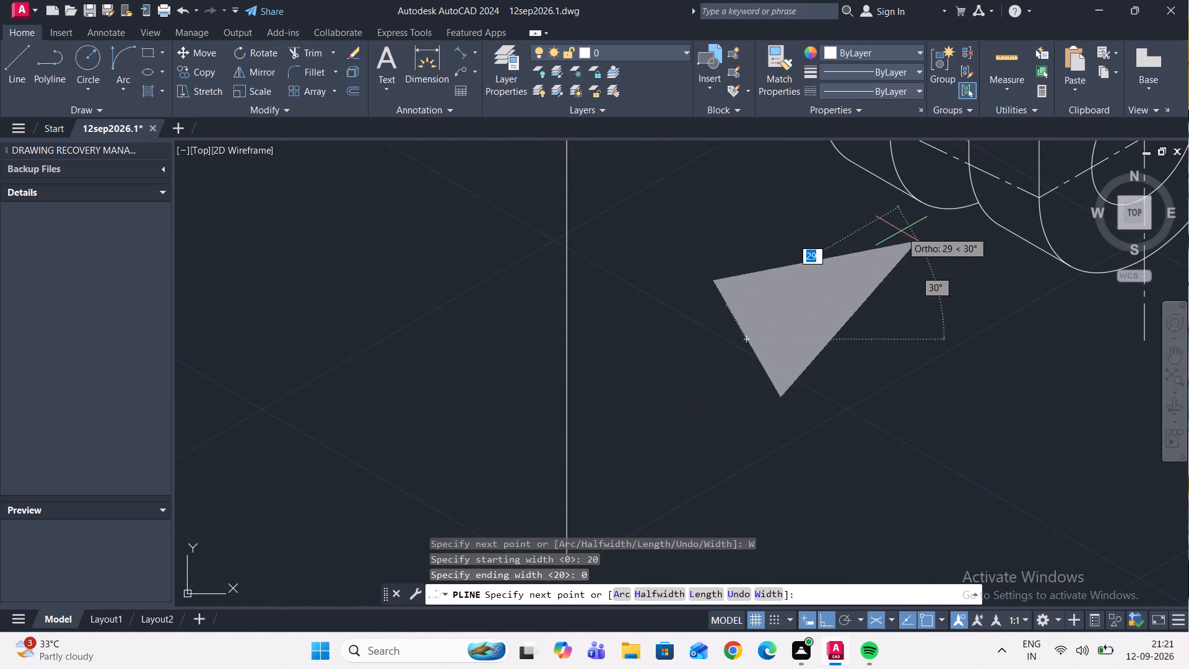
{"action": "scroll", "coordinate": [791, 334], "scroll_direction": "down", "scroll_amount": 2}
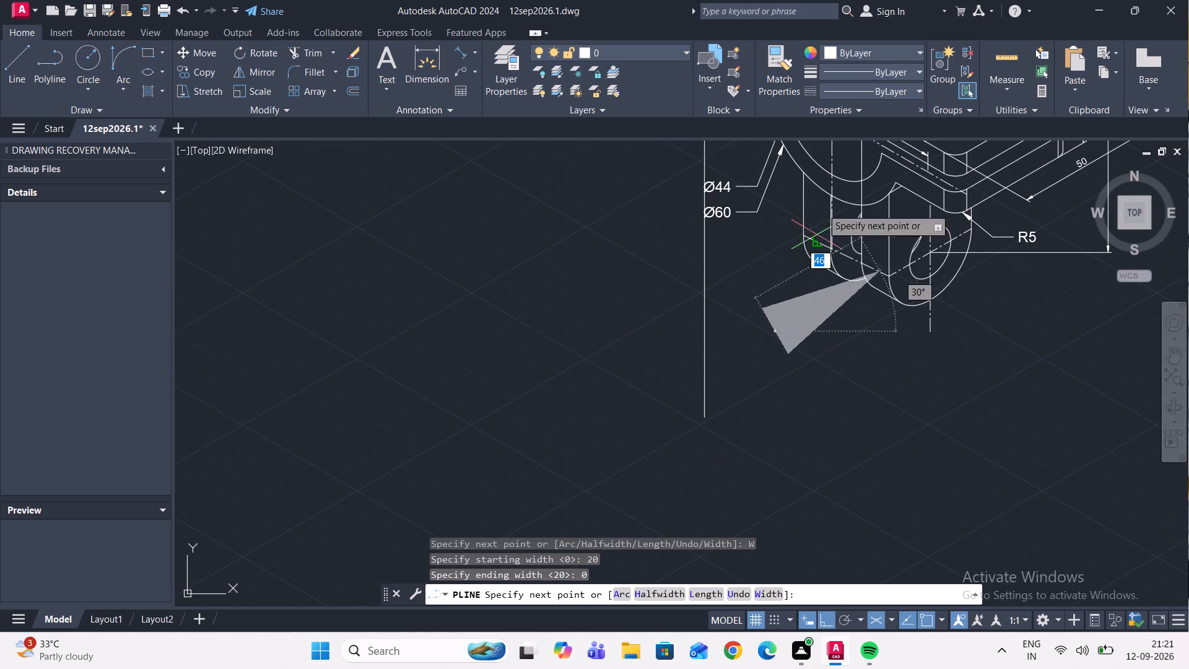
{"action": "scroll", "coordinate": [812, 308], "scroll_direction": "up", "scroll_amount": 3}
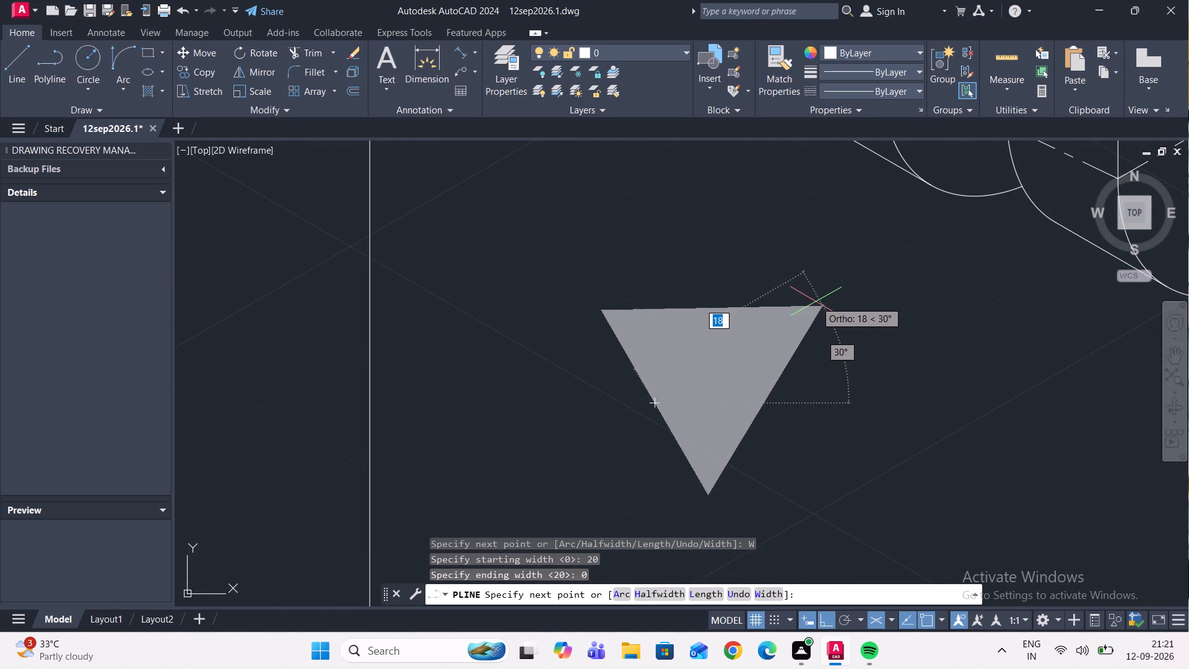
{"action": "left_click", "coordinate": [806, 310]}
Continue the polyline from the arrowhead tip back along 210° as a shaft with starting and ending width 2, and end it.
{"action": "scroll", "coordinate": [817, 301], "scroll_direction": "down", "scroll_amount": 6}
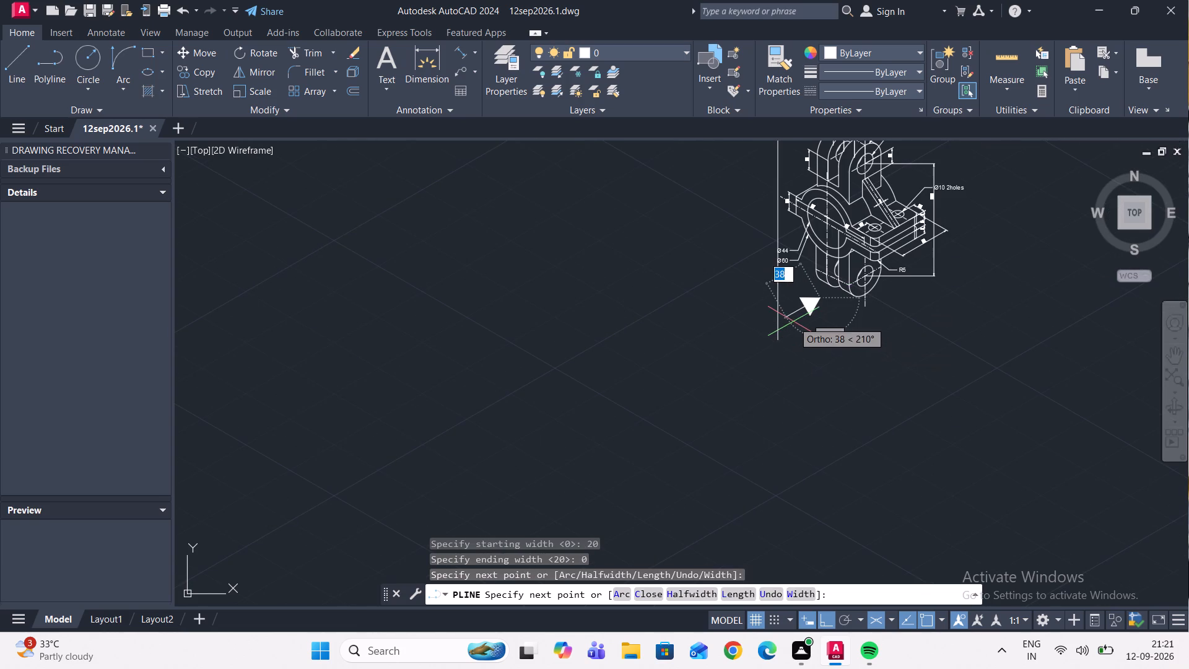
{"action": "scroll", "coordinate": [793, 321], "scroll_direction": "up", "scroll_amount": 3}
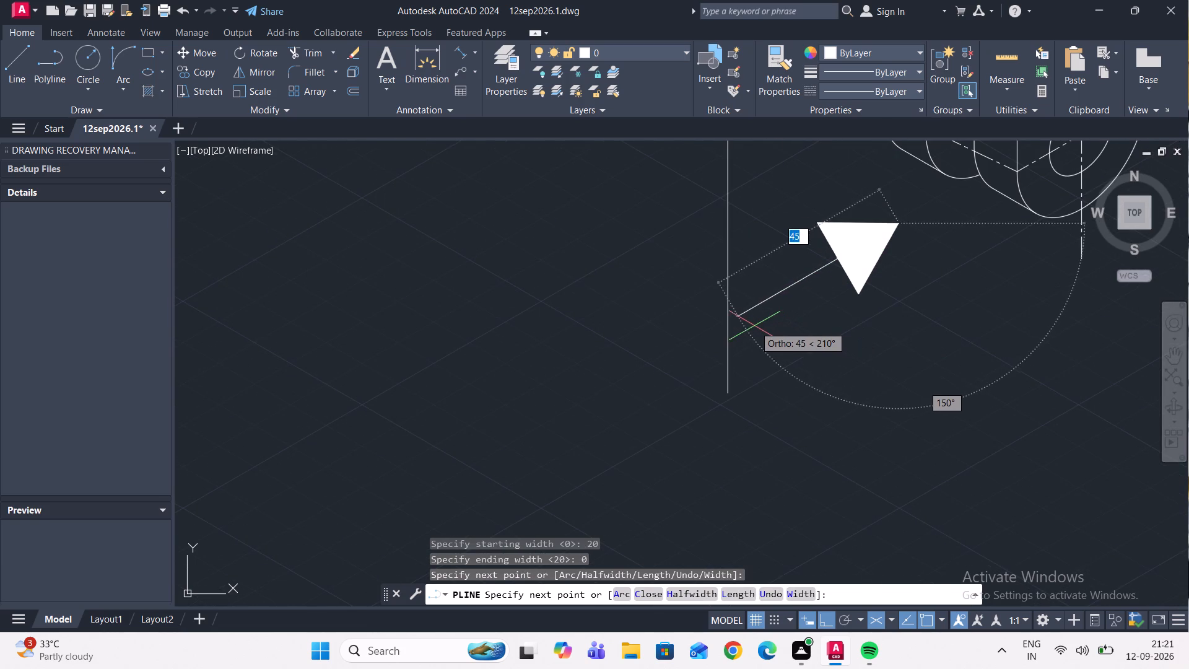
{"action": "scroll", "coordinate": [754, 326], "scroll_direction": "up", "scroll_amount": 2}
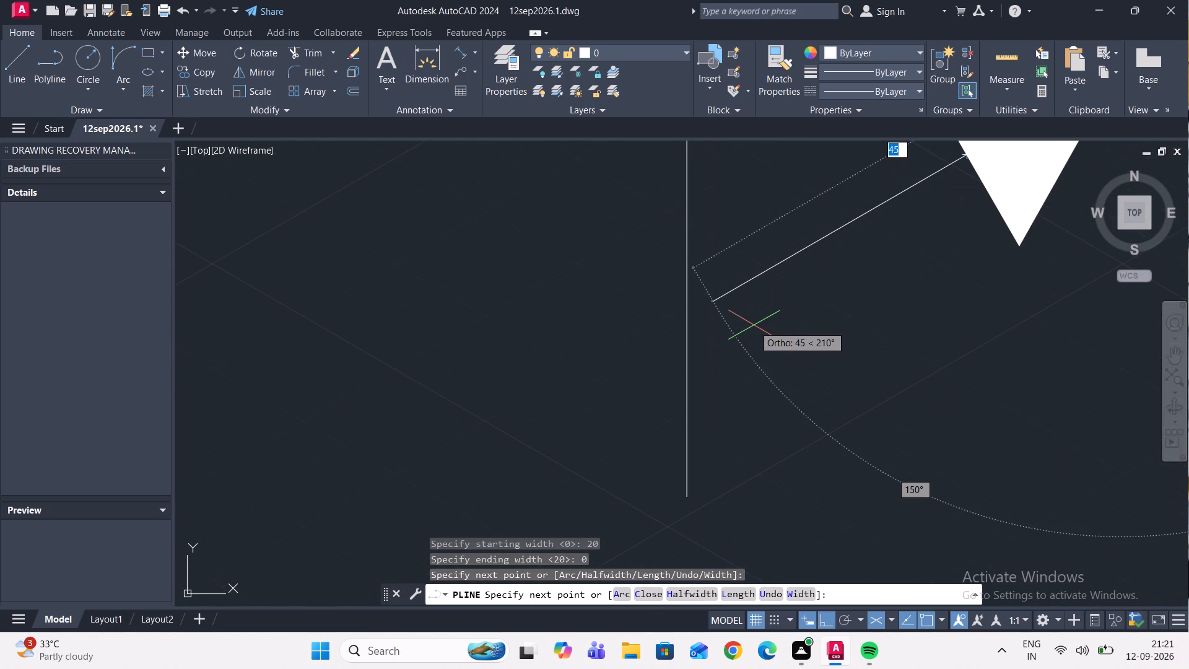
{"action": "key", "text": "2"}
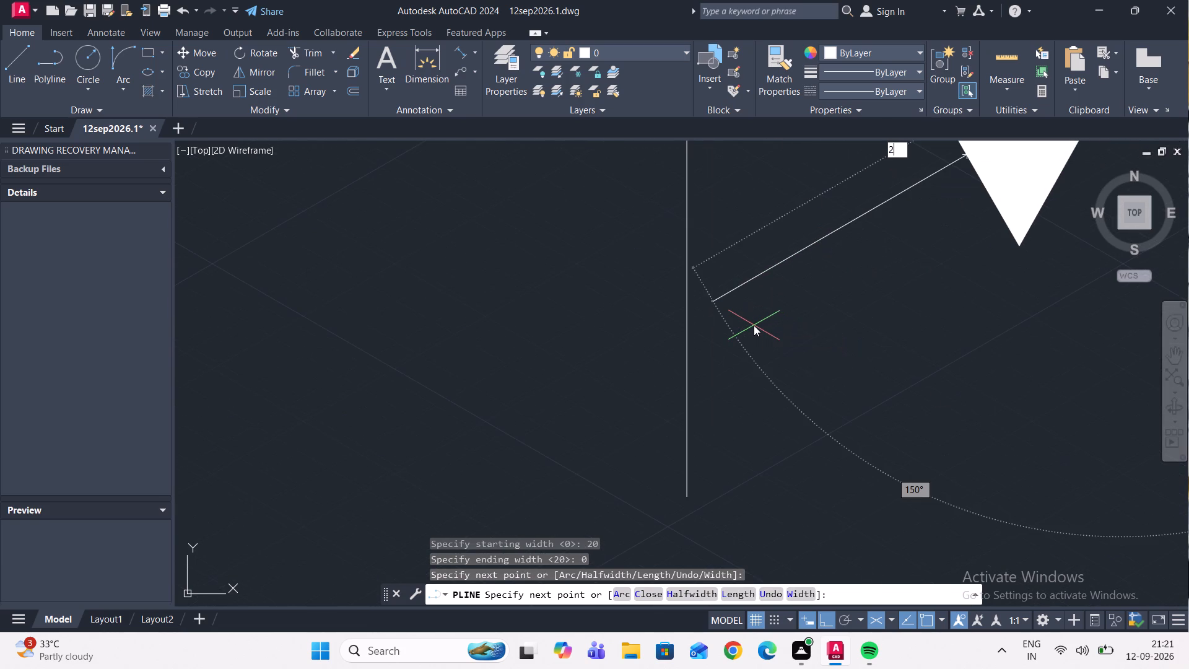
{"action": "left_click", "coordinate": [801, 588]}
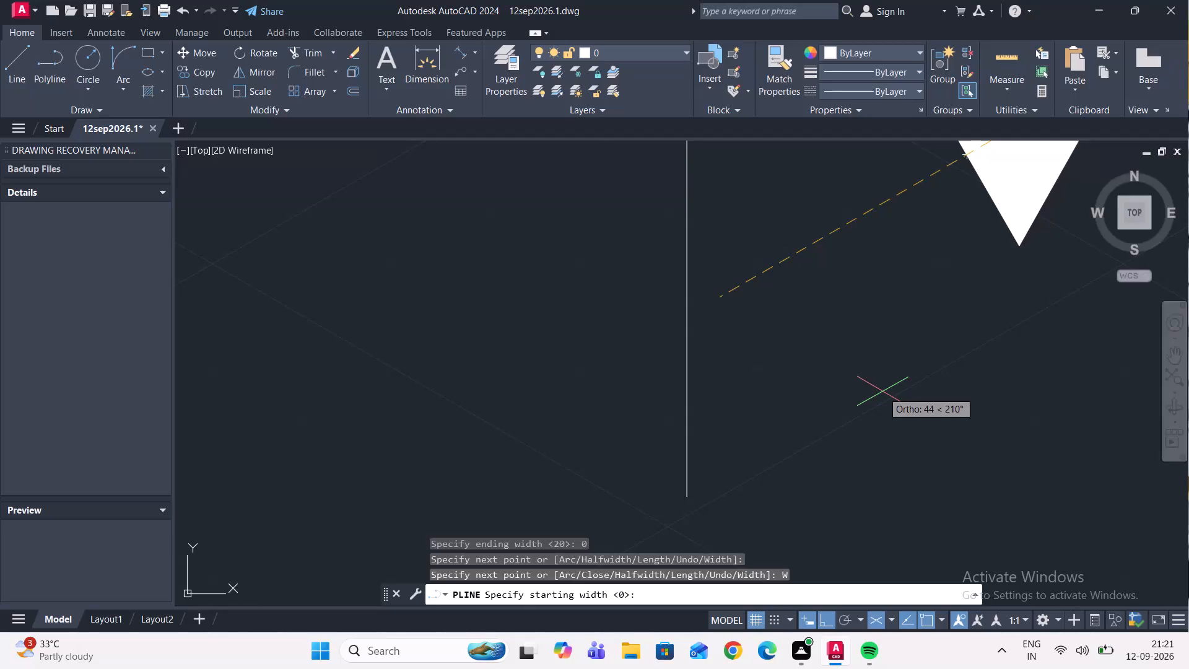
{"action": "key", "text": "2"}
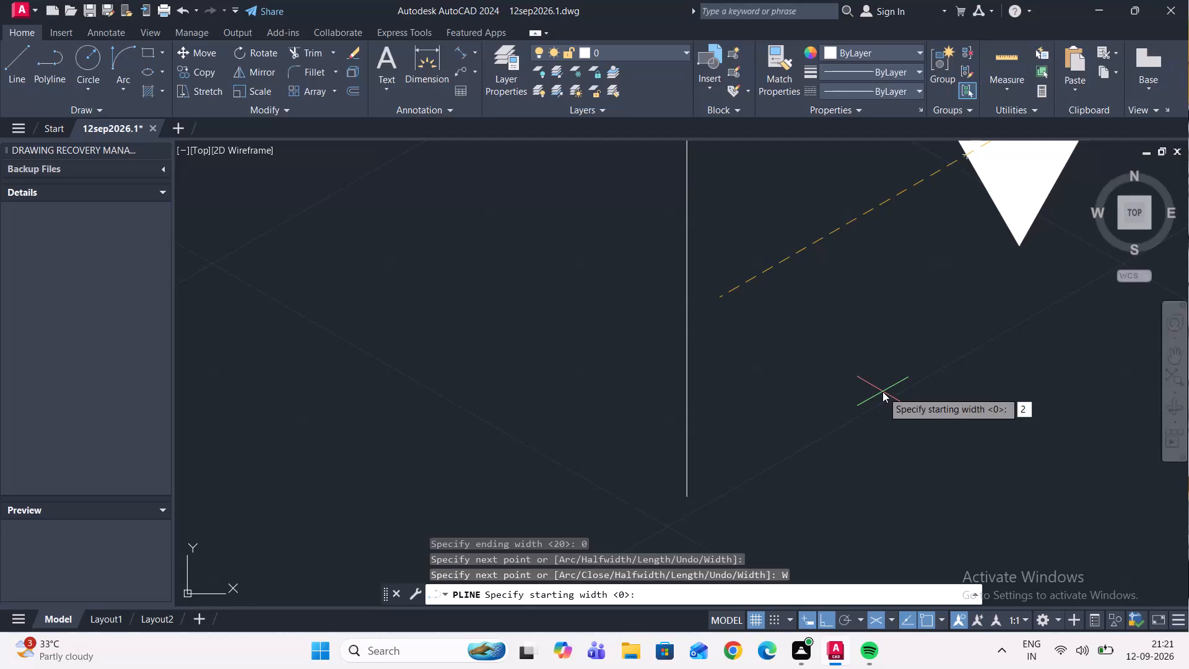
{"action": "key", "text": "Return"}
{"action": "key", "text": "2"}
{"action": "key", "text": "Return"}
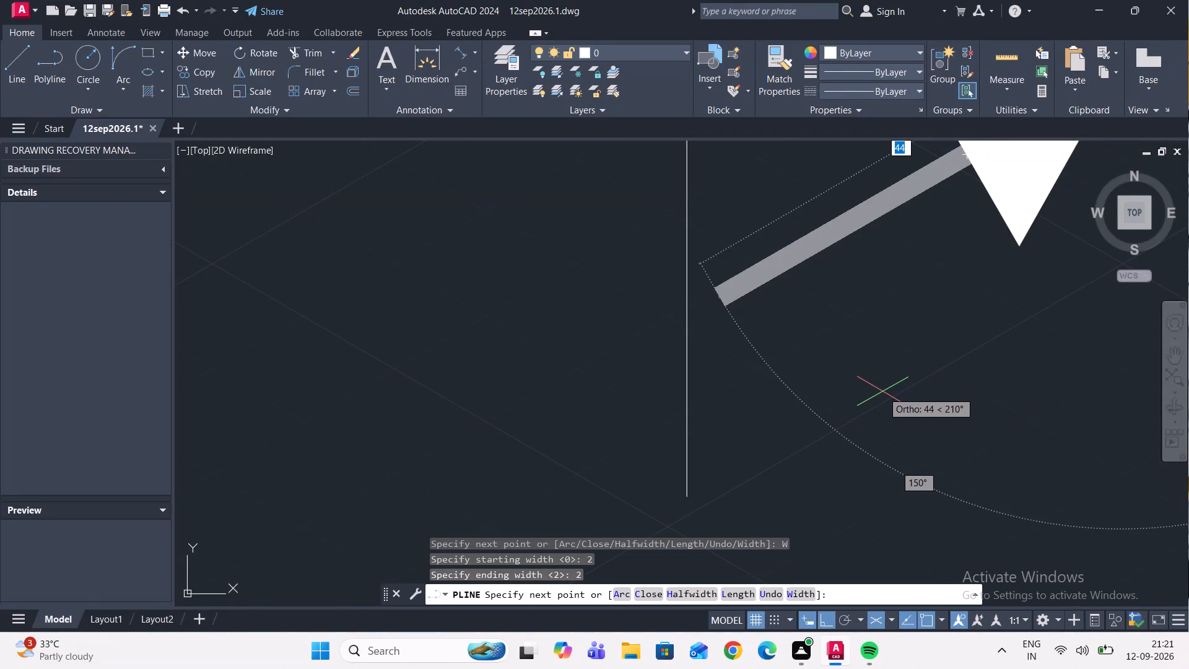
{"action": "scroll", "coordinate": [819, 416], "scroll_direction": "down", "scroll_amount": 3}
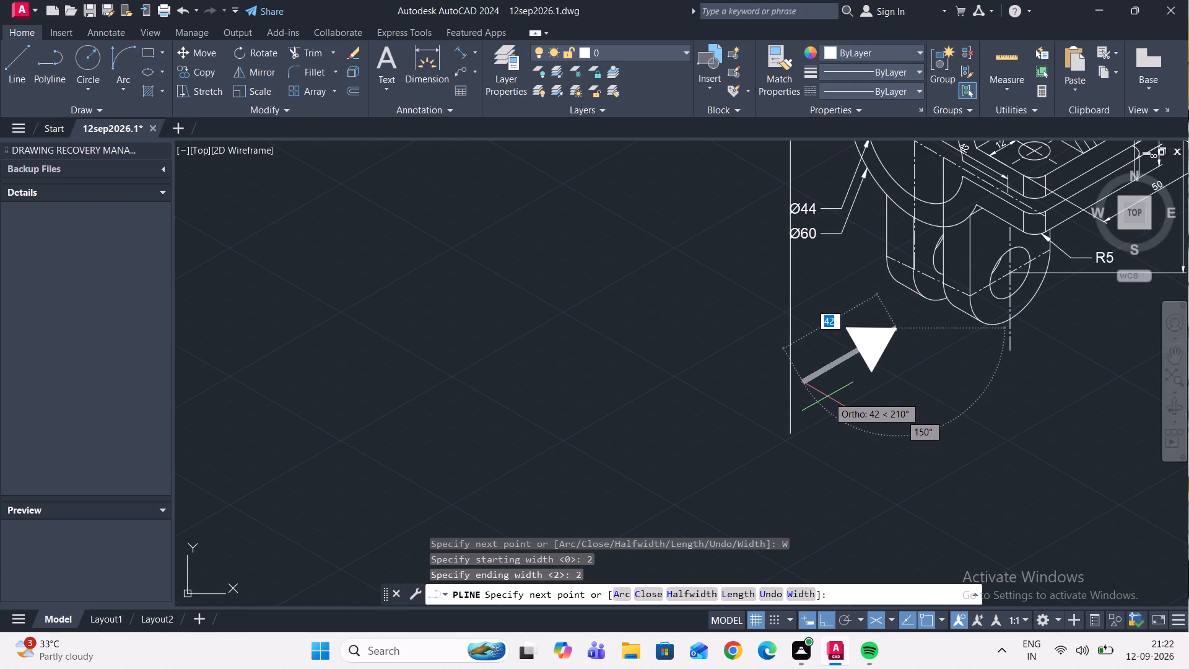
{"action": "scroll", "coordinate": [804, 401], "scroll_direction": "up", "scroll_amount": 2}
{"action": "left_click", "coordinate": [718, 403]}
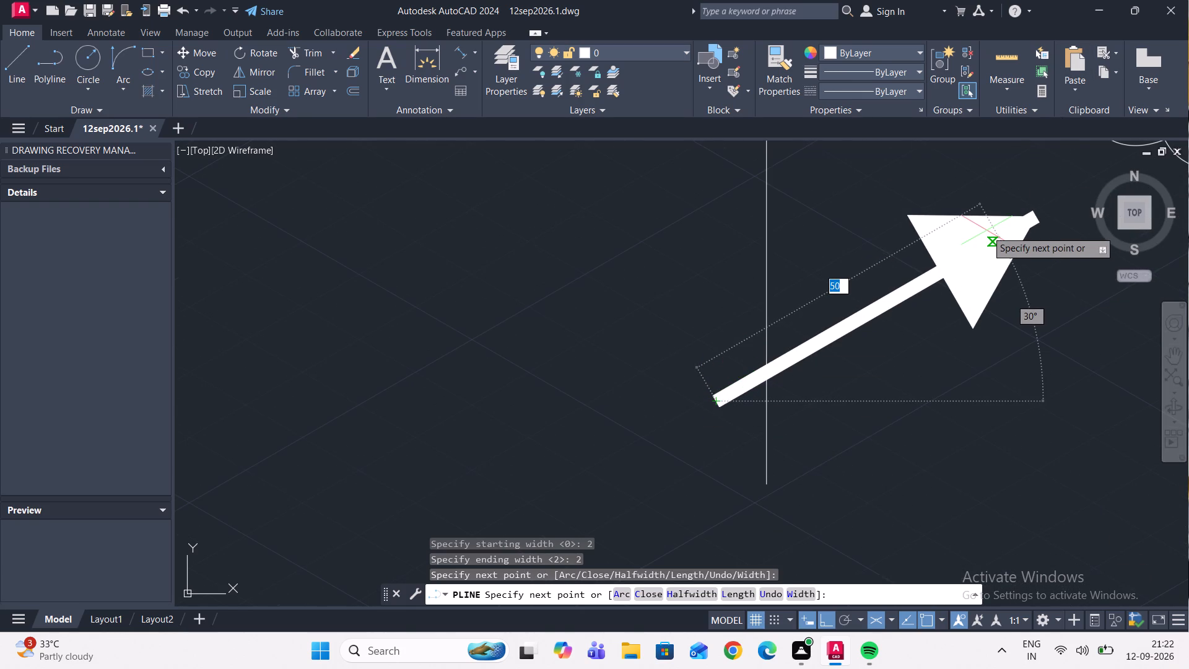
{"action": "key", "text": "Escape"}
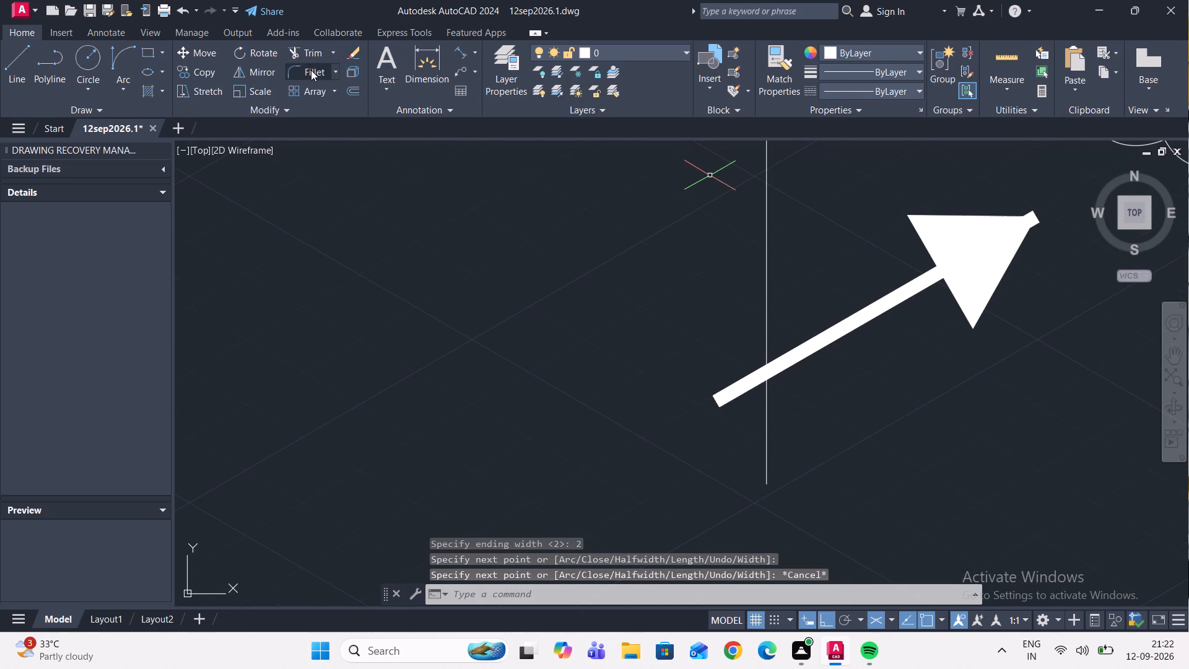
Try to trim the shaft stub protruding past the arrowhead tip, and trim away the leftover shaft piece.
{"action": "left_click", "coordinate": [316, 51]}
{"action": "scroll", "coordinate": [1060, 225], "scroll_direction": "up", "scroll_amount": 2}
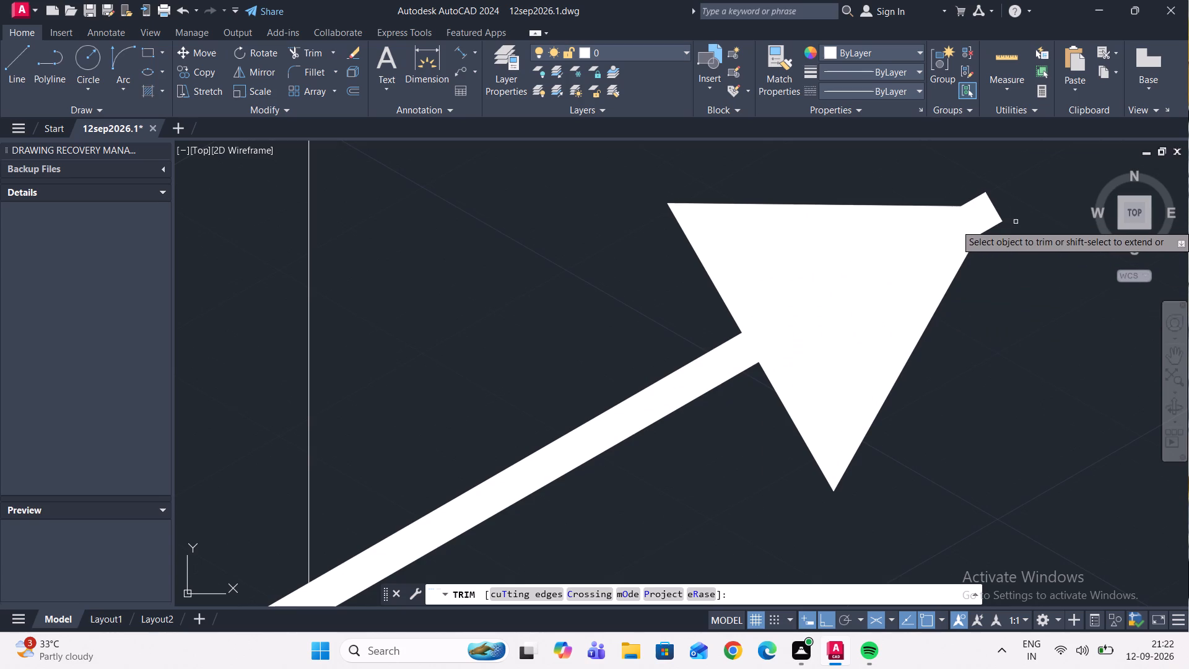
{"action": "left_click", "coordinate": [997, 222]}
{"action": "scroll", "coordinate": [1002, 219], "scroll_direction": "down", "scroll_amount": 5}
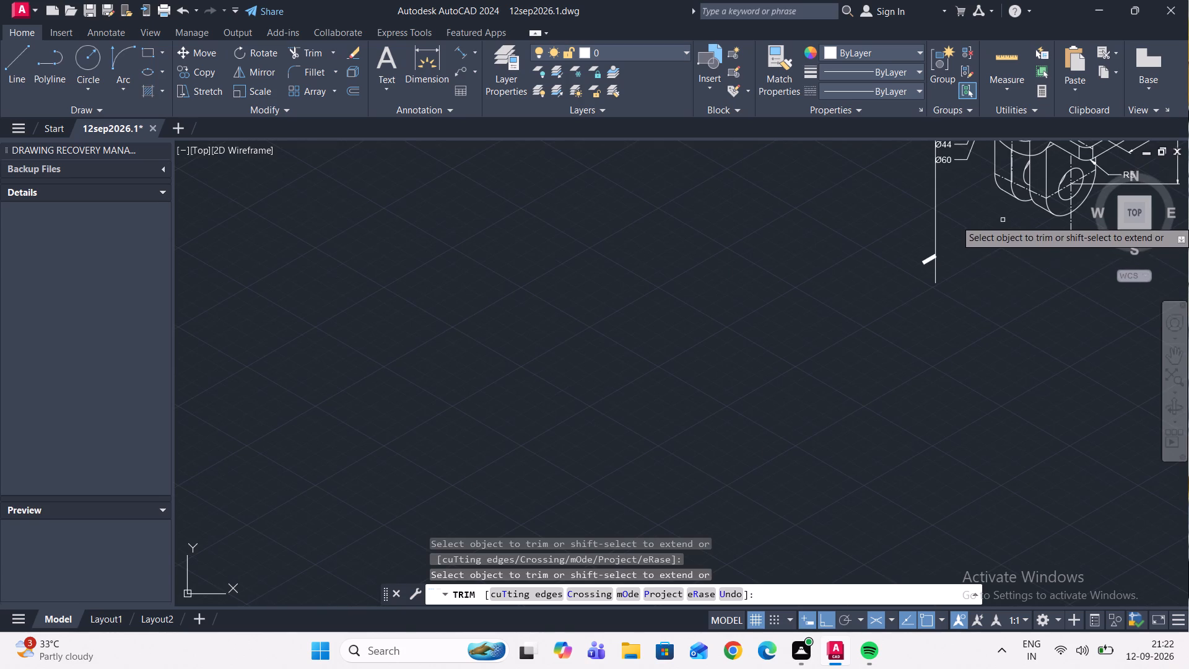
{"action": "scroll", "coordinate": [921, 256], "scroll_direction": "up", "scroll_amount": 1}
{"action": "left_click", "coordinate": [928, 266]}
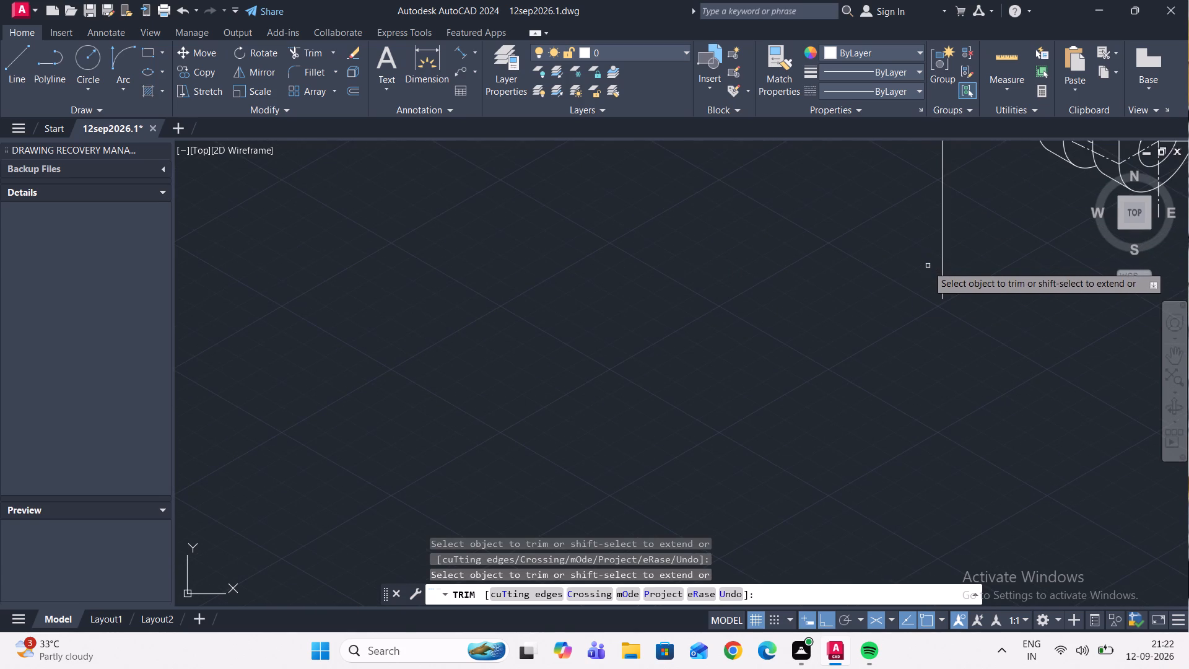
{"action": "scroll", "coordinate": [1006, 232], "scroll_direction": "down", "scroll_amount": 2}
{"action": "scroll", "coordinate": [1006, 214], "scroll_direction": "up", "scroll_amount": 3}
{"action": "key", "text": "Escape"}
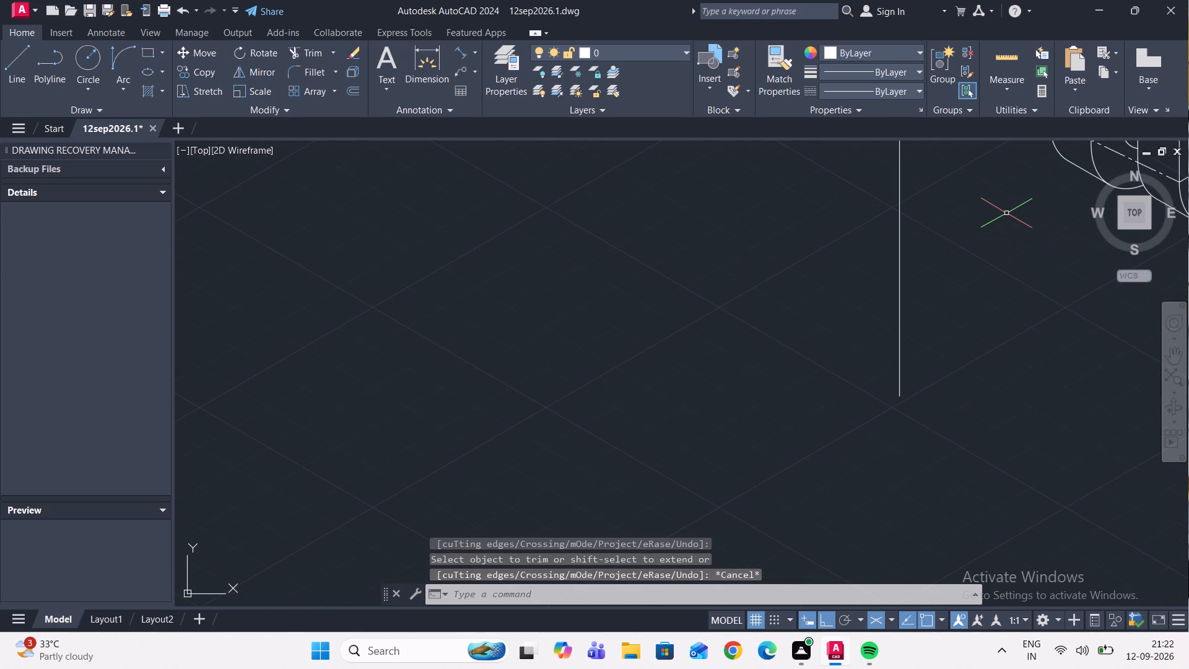
Draw a polyline arrow shaft of width 2 below the lower lugs on the right isoplane, about 38 long at 210°.
{"action": "scroll", "coordinate": [1019, 272], "scroll_direction": "down", "scroll_amount": 3}
{"action": "middle_click_drag", "start_coordinate": [1037, 281], "coordinate": [880, 318]}
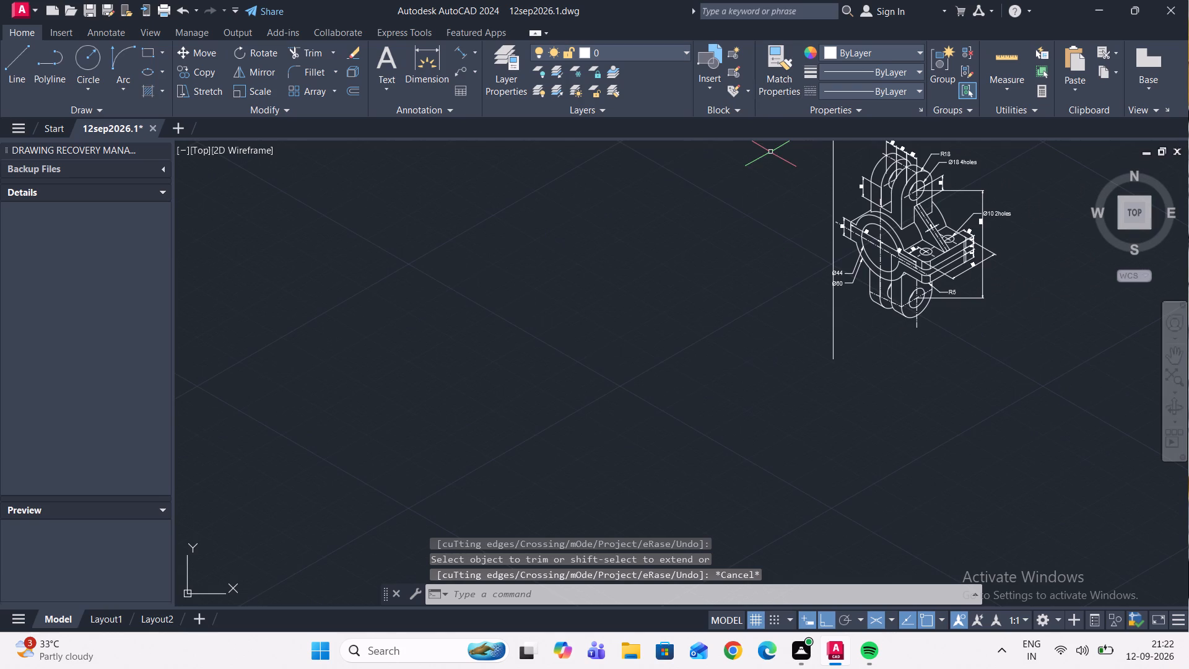
{"action": "middle_click_drag", "start_coordinate": [907, 228], "coordinate": [876, 319]}
{"action": "scroll", "coordinate": [876, 306], "scroll_direction": "up", "scroll_amount": 1}
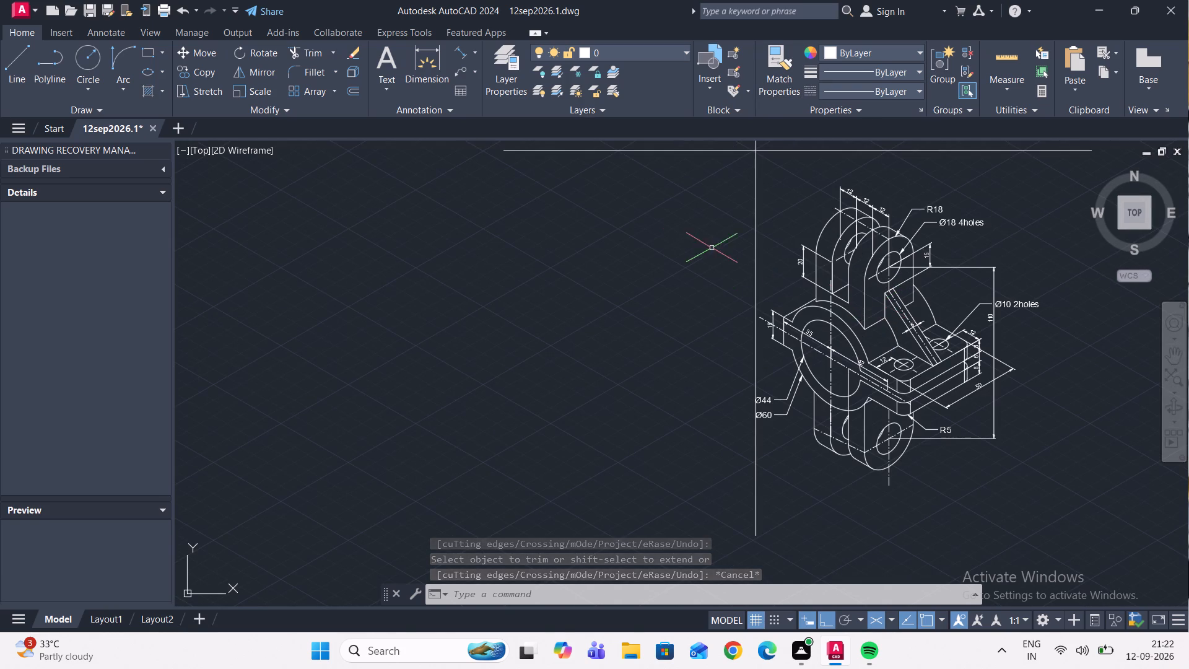
{"action": "scroll", "coordinate": [821, 399], "scroll_direction": "up", "scroll_amount": 1}
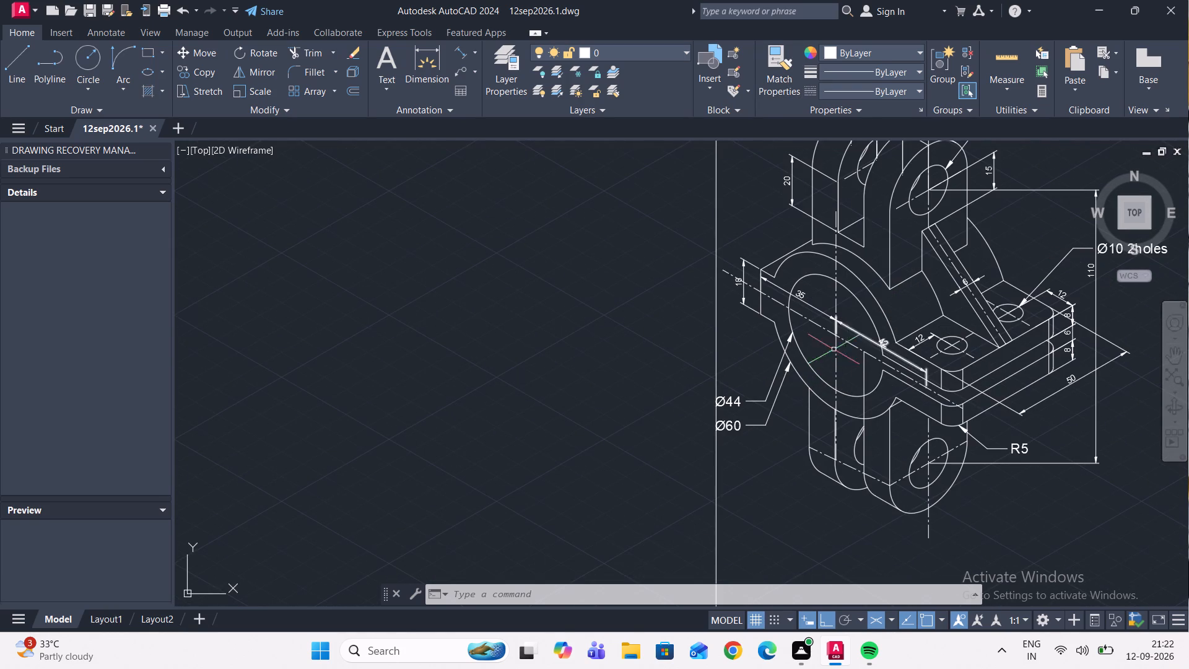
{"action": "scroll", "coordinate": [835, 410], "scroll_direction": "down", "scroll_amount": 1}
{"action": "scroll", "coordinate": [813, 452], "scroll_direction": "up", "scroll_amount": 1}
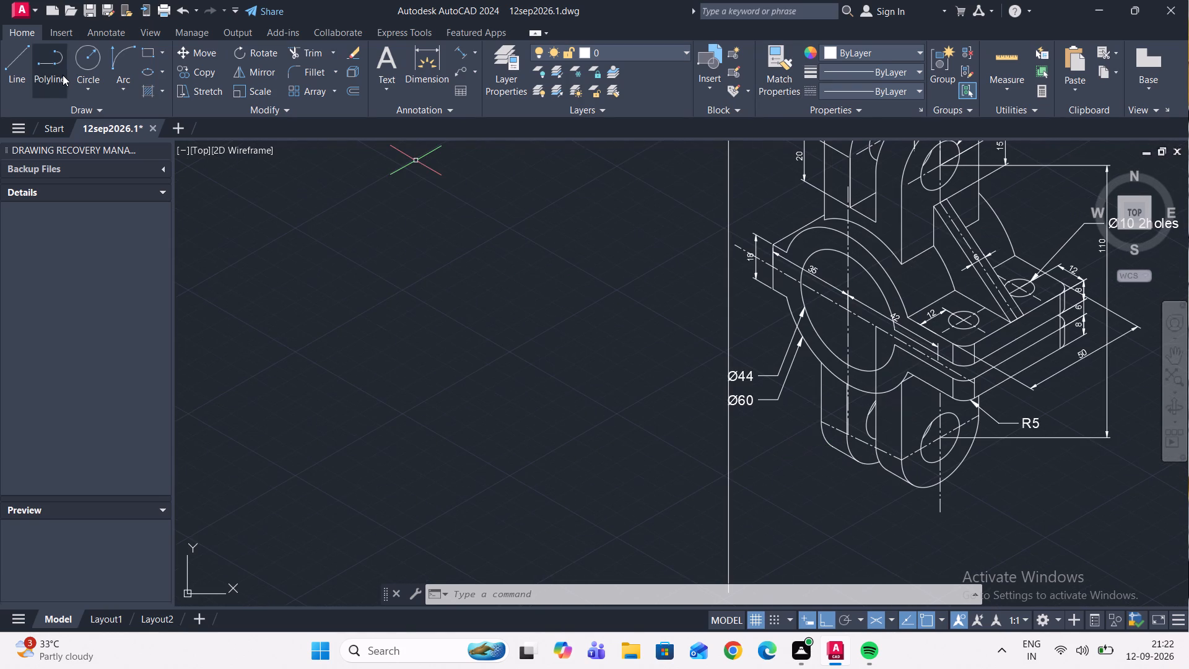
{"action": "left_click", "coordinate": [50, 73]}
{"action": "scroll", "coordinate": [946, 426], "scroll_direction": "down", "scroll_amount": 2}
{"action": "scroll", "coordinate": [1133, 514], "scroll_direction": "up", "scroll_amount": 2}
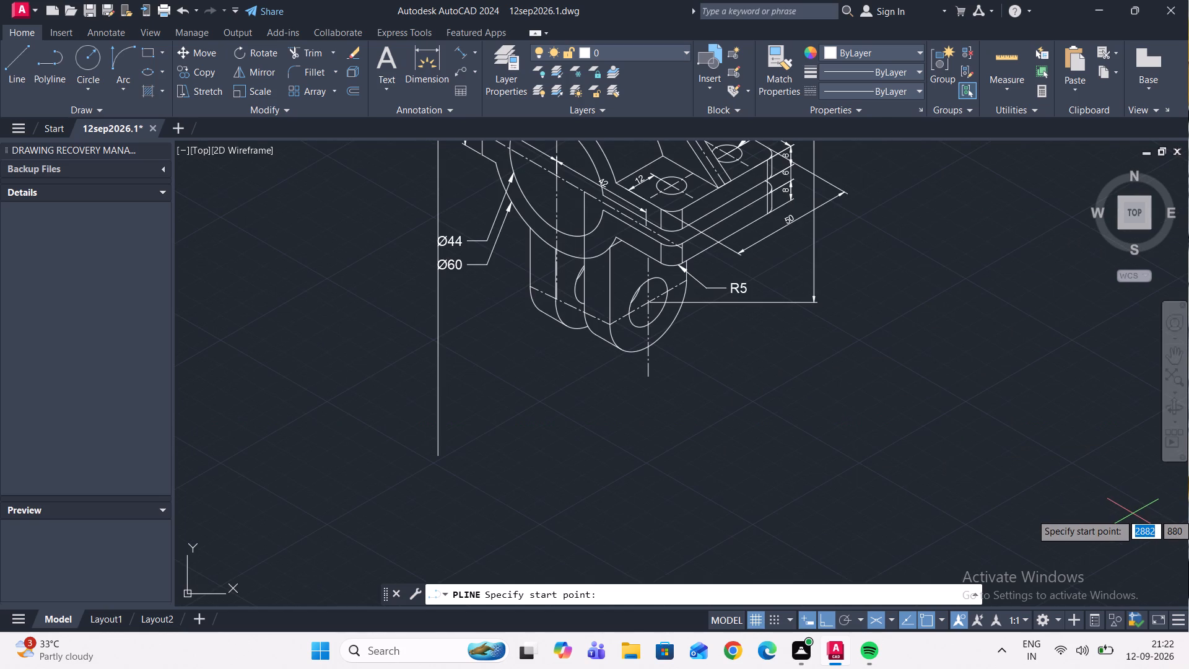
{"action": "key", "text": "F5"}
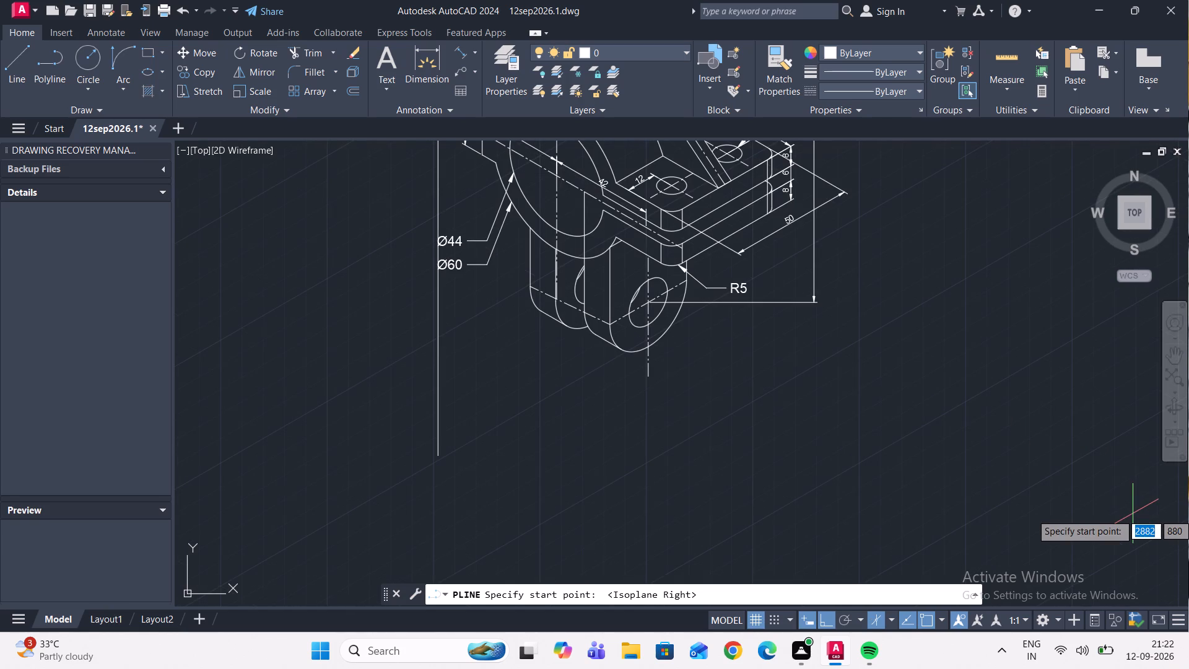
{"action": "left_click", "coordinate": [45, 62]}
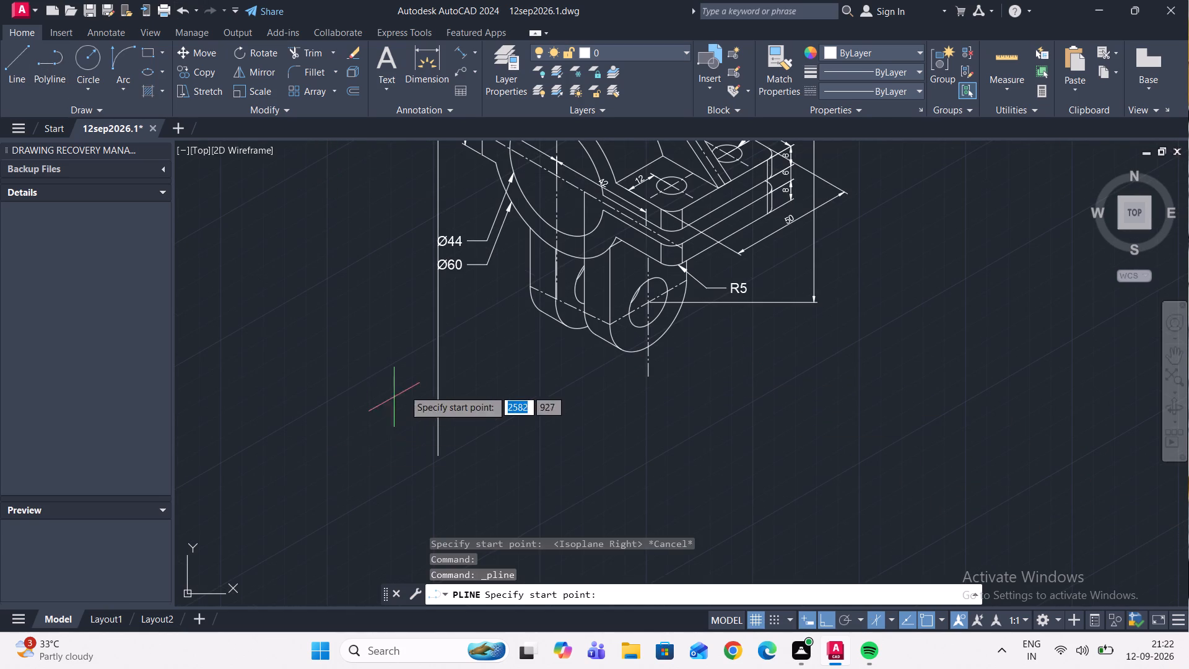
{"action": "left_click", "coordinate": [536, 375]}
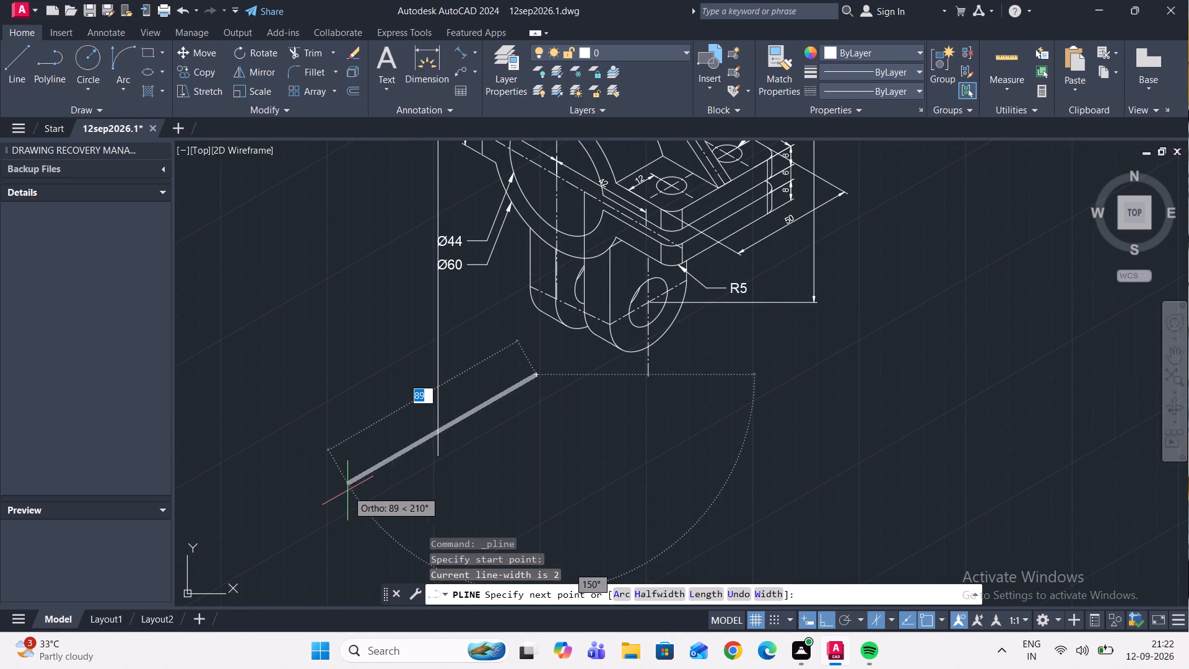
{"action": "scroll", "coordinate": [461, 419], "scroll_direction": "up", "scroll_amount": 1}
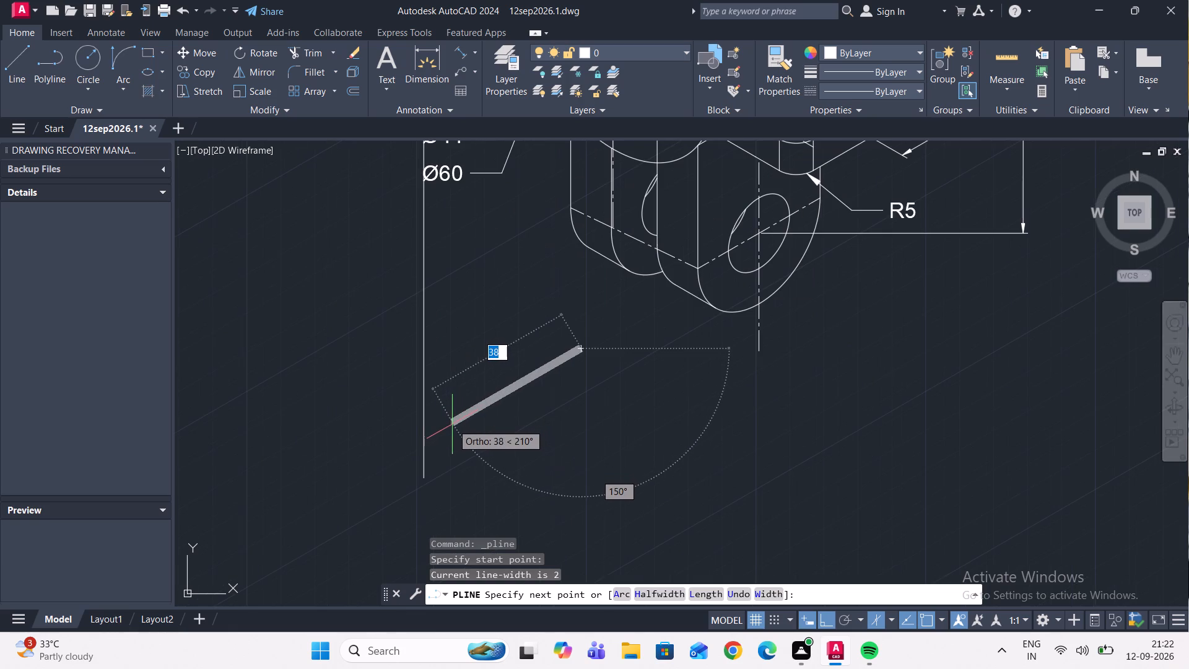
{"action": "left_click", "coordinate": [454, 424]}
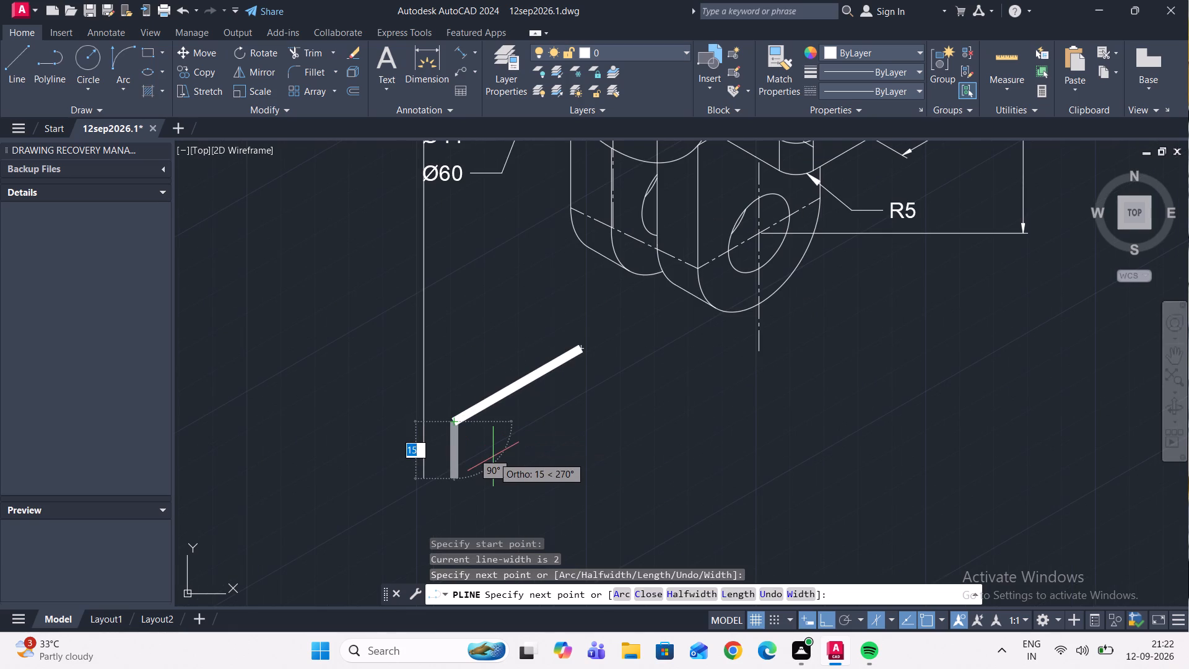
{"action": "key", "text": "Escape"}
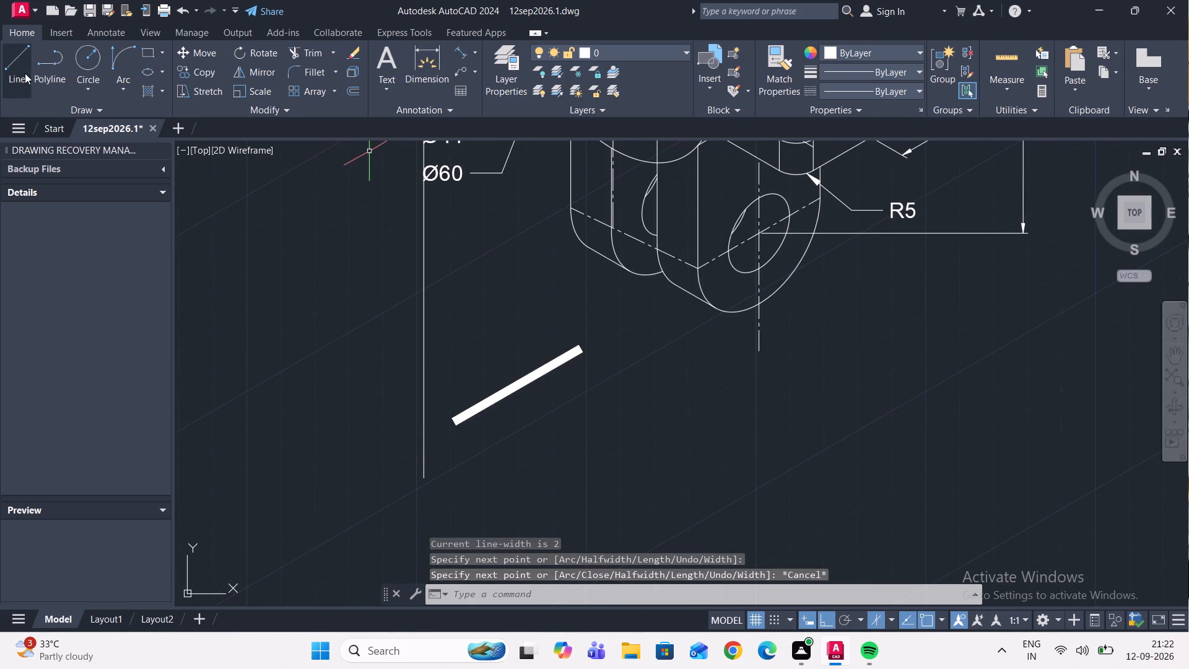
Add a polyline arrowhead from the shaft's upper end along 30°, with starting width 10 and ending width 0.
{"action": "left_click", "coordinate": [41, 59]}
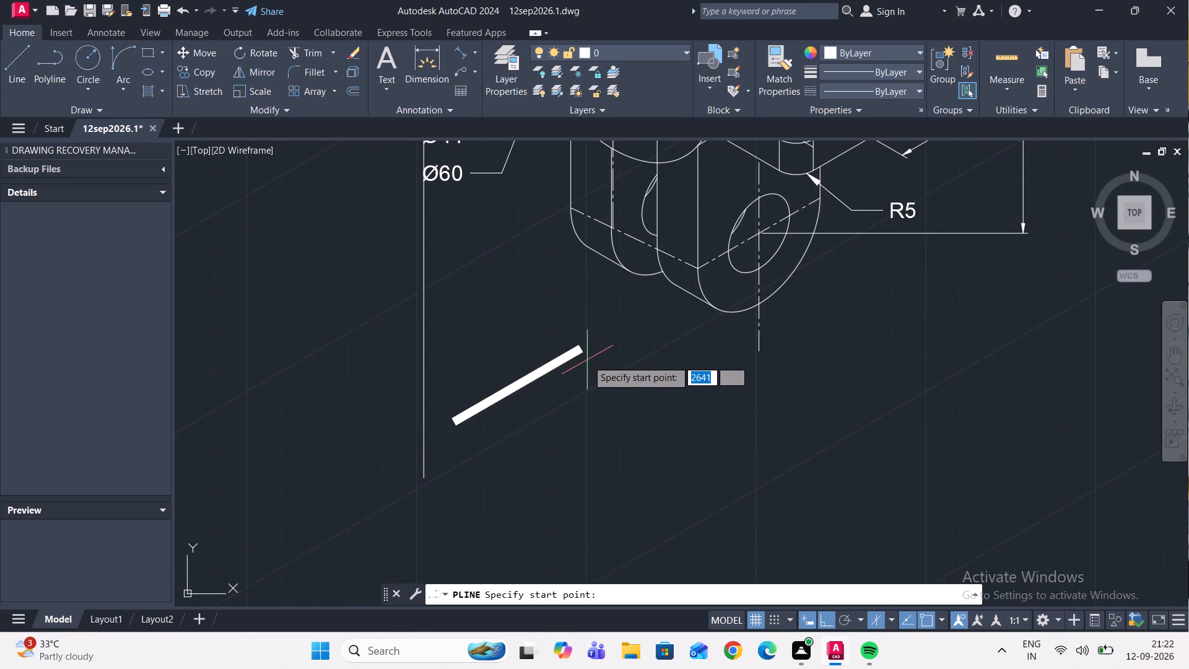
{"action": "scroll", "coordinate": [587, 360], "scroll_direction": "up", "scroll_amount": 2}
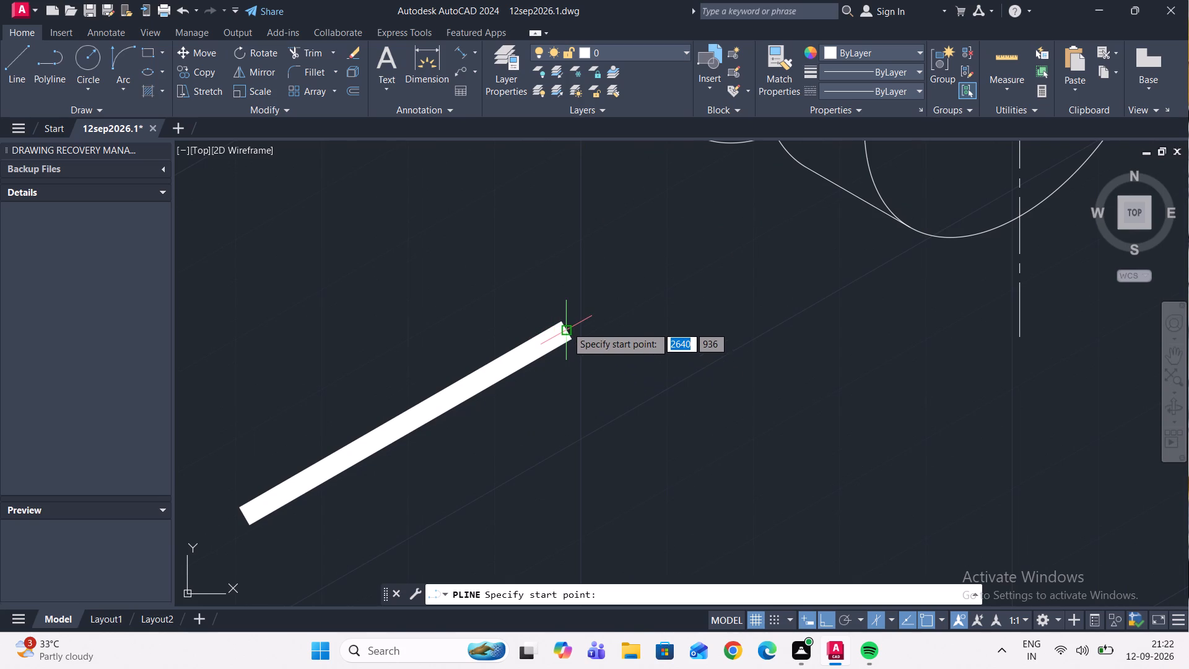
{"action": "left_click", "coordinate": [572, 327]}
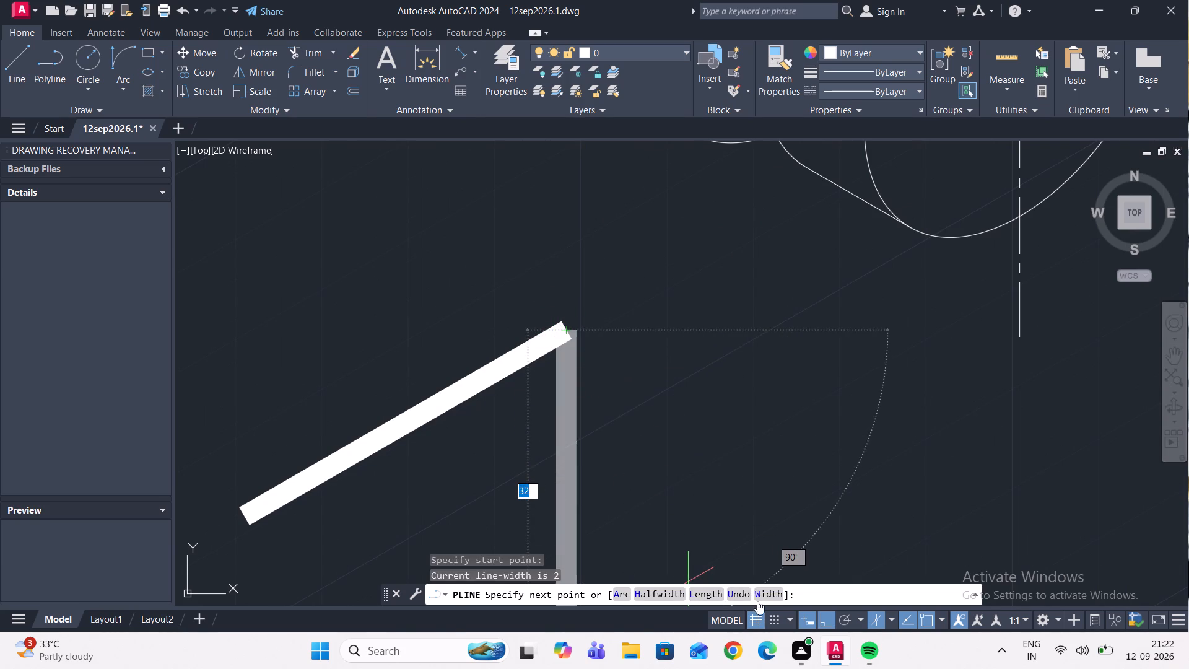
{"action": "left_click", "coordinate": [762, 595]}
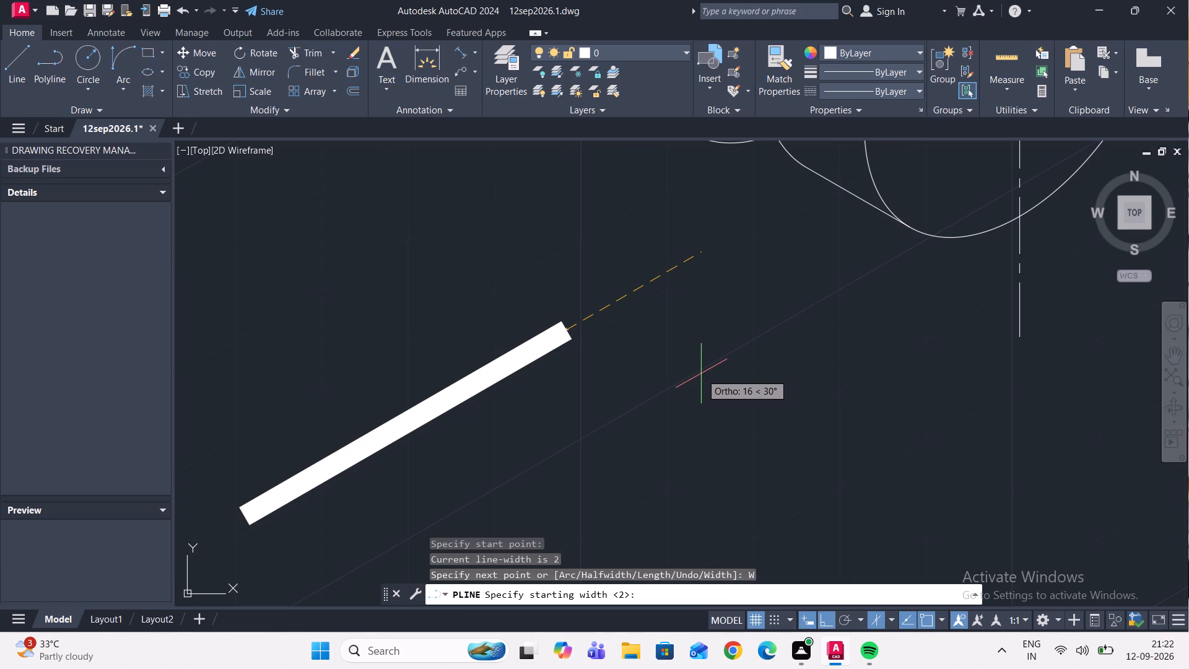
{"action": "type", "text": "10"}
{"action": "key", "text": "Return"}
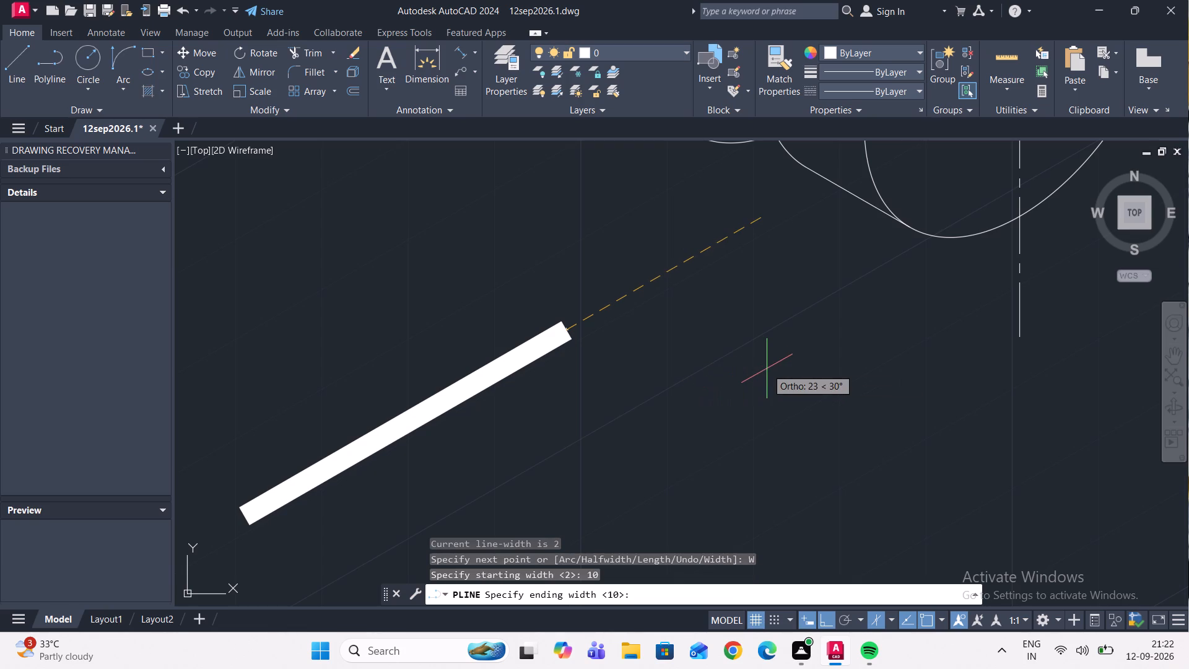
{"action": "key", "text": "0"}
{"action": "key", "text": "Return"}
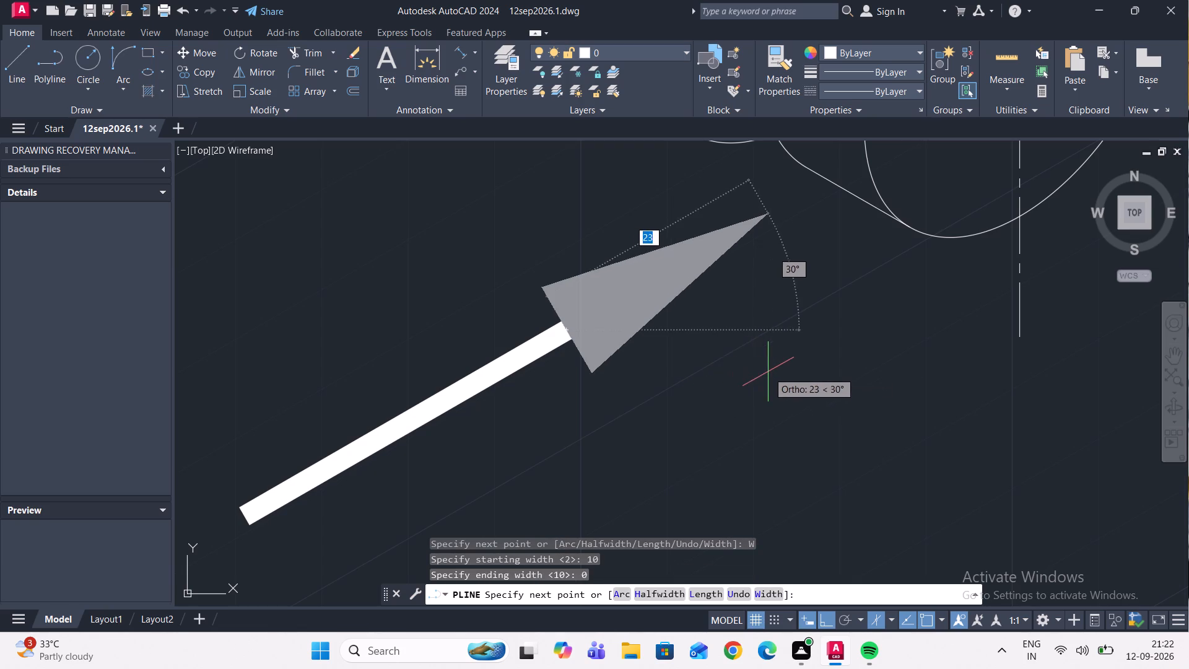
{"action": "scroll", "coordinate": [703, 325], "scroll_direction": "up", "scroll_amount": 2}
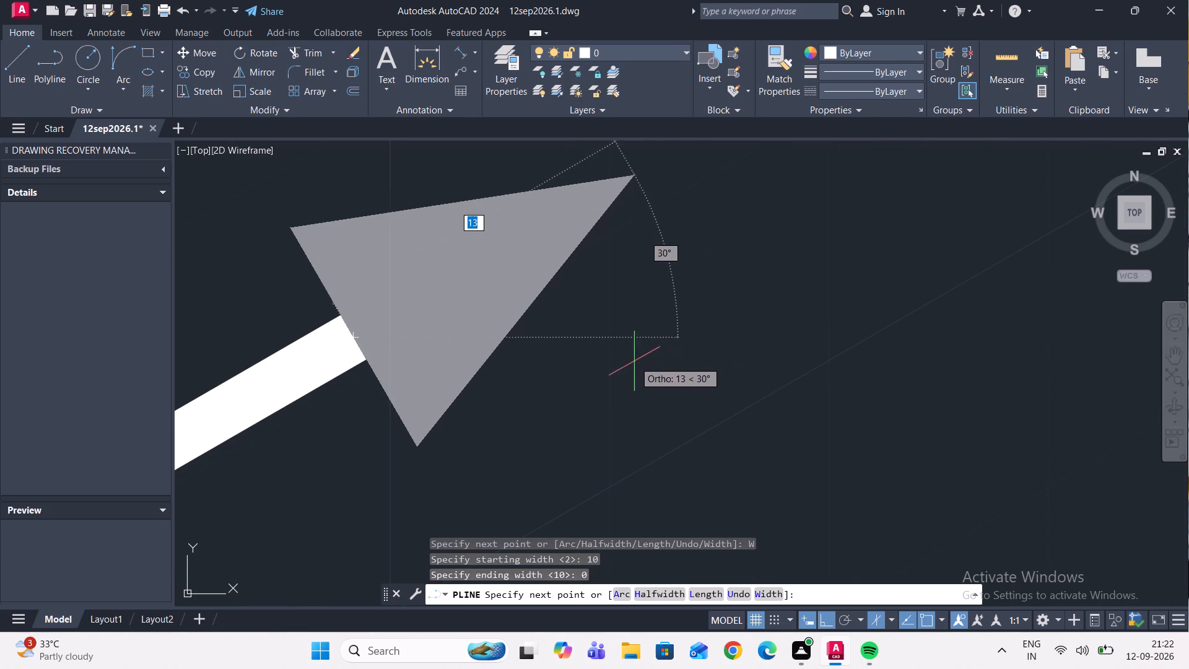
{"action": "left_click", "coordinate": [585, 388]}
{"action": "scroll", "coordinate": [643, 348], "scroll_direction": "down", "scroll_amount": 3}
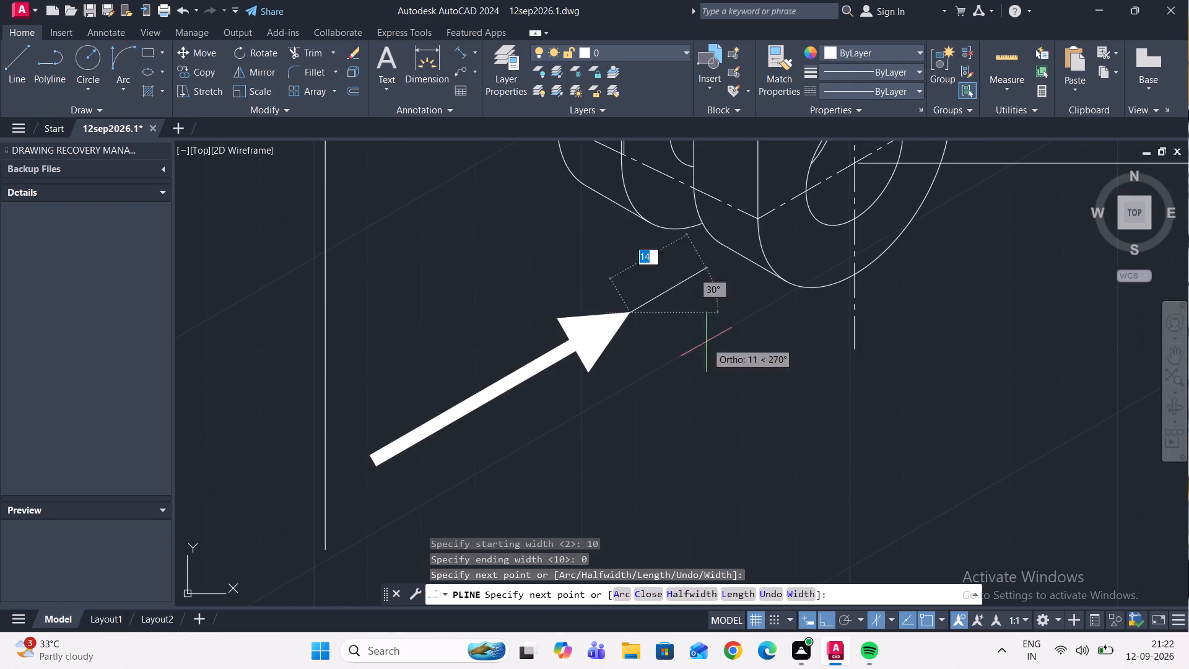
{"action": "key", "text": "Escape"}
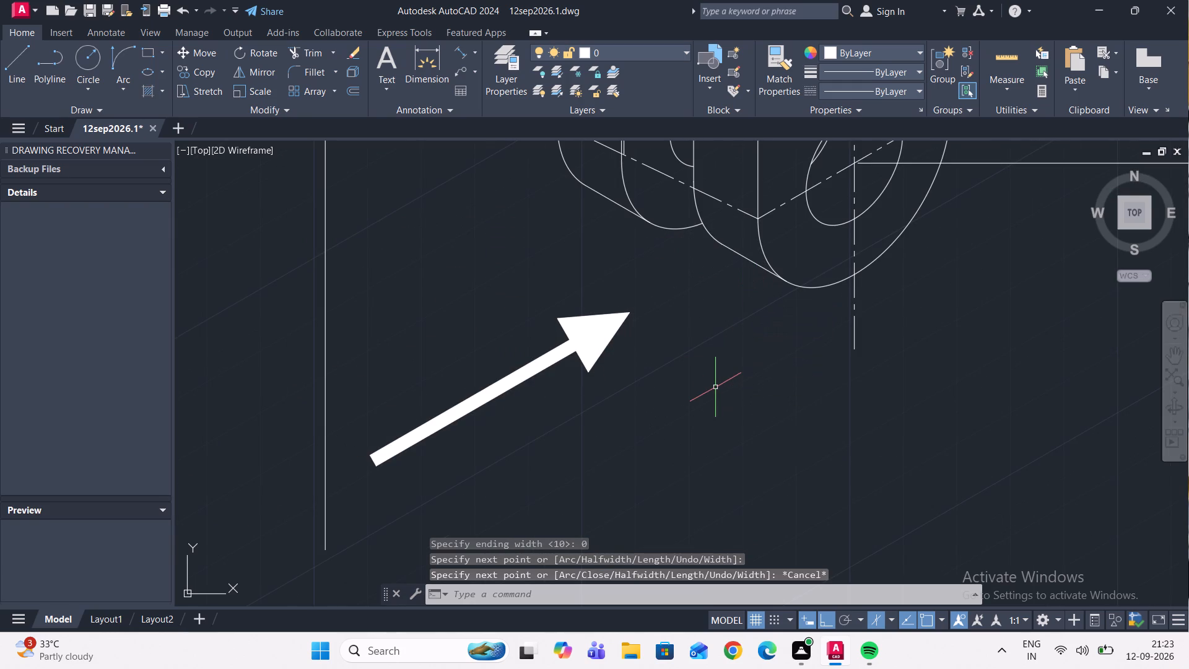
{"action": "scroll", "coordinate": [694, 396], "scroll_direction": "down", "scroll_amount": 4}
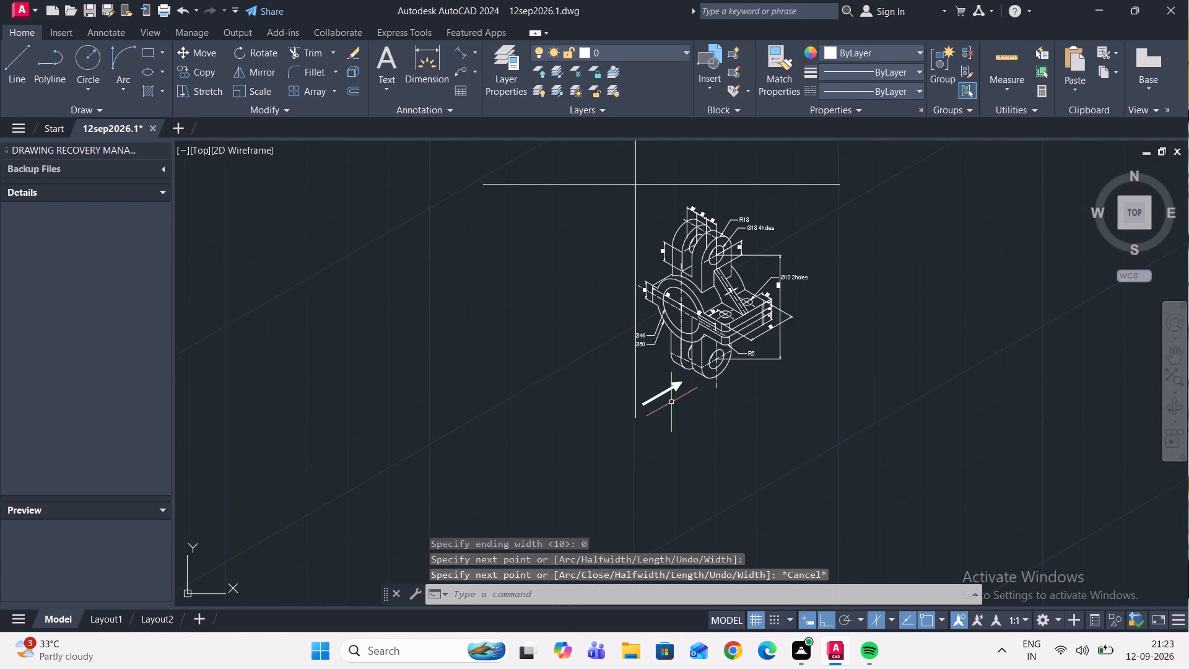